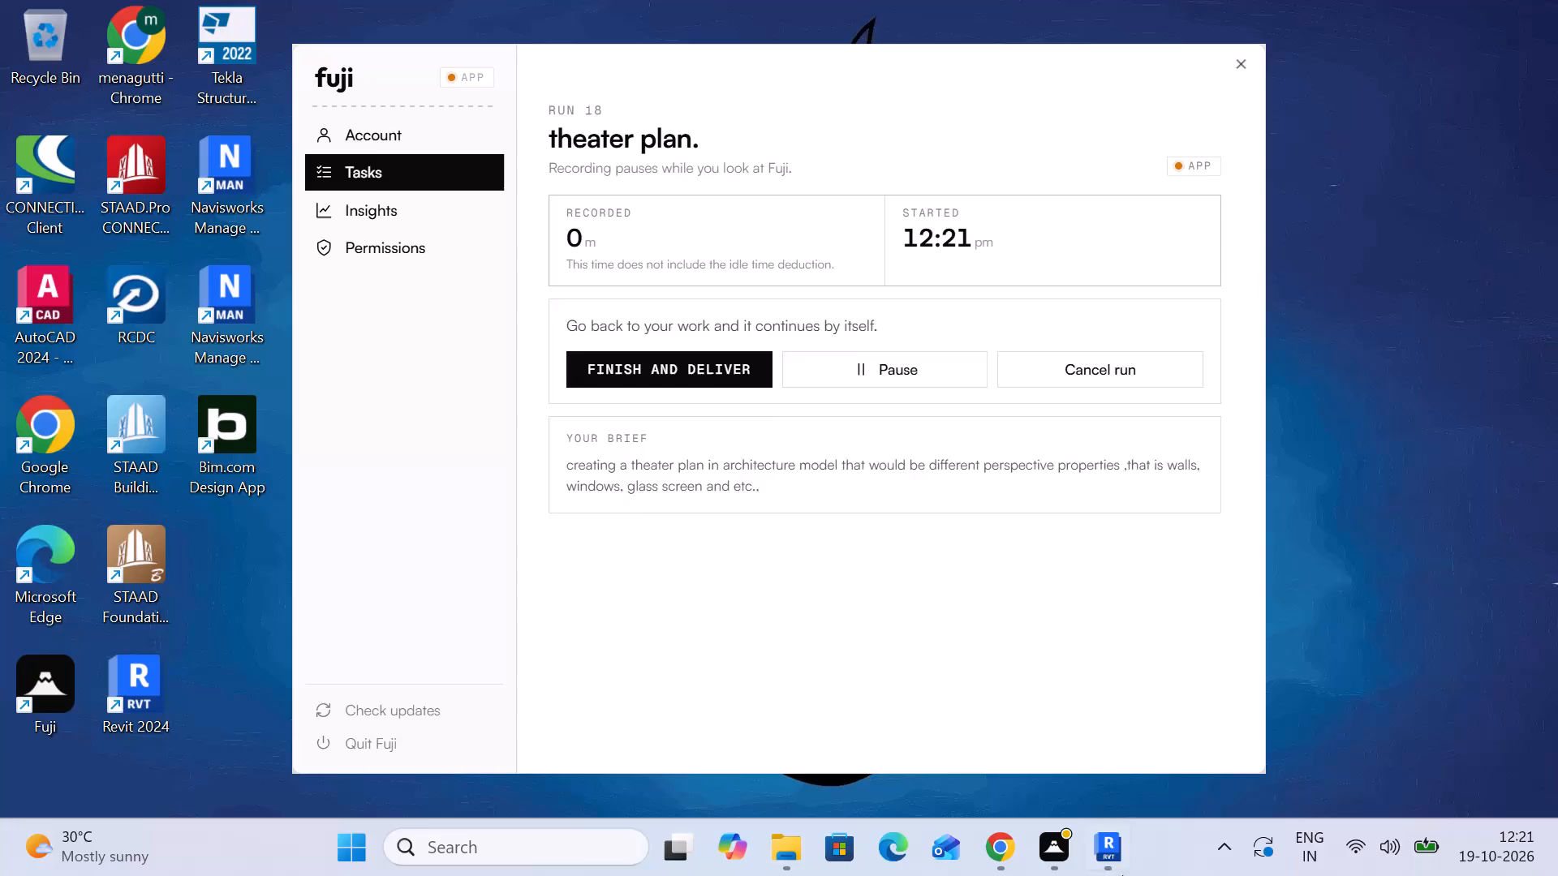
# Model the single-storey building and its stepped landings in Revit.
# Switch to Autodesk Revit, where Project1's Level 1 floor plan is open.
pyautogui.click(1094, 736)
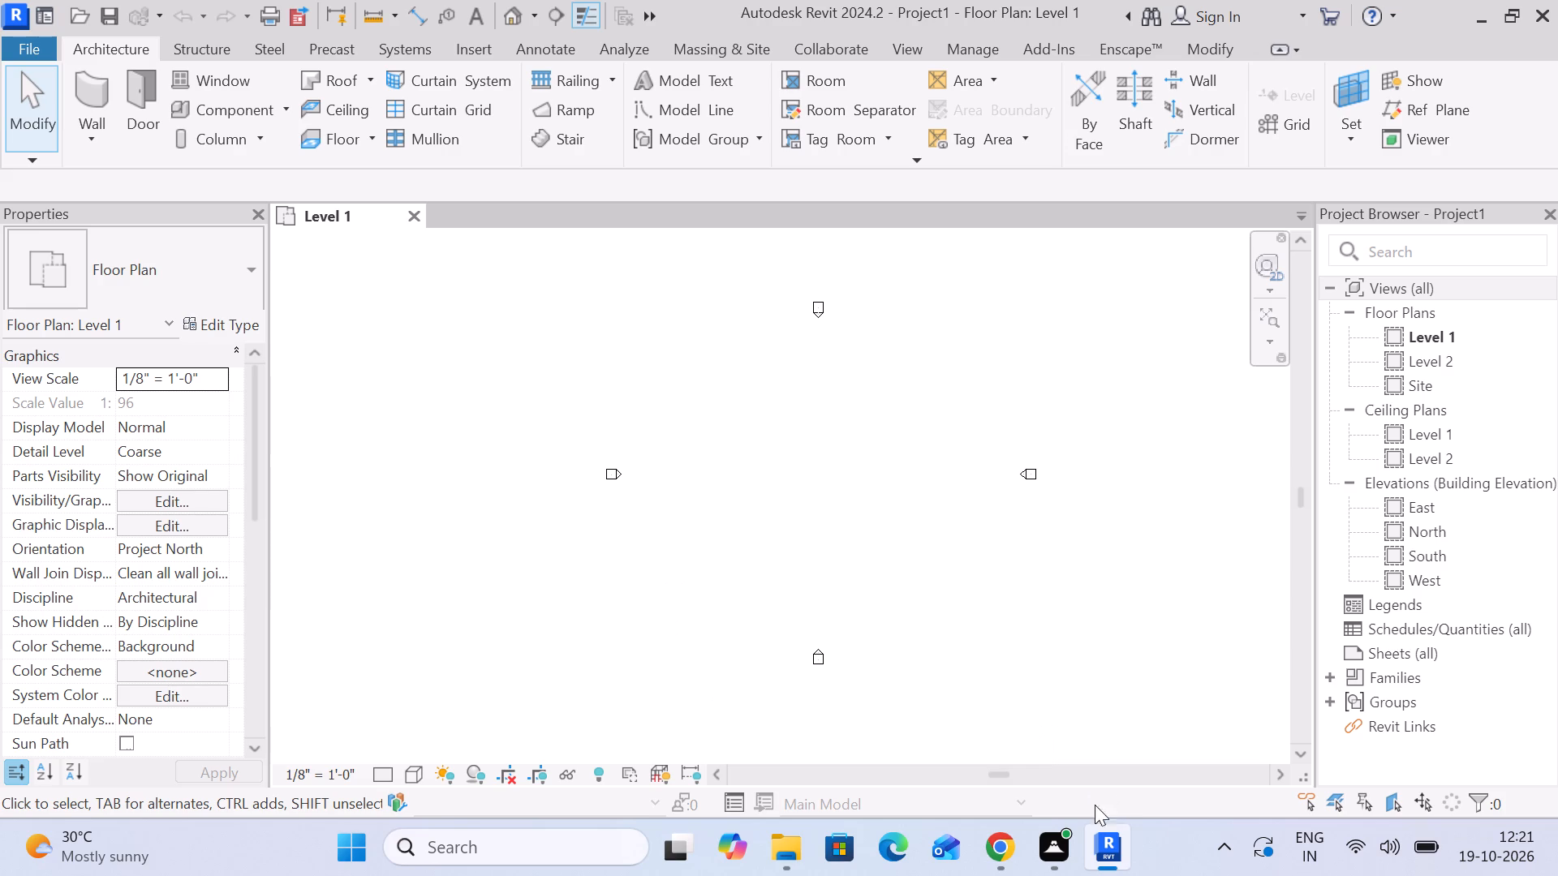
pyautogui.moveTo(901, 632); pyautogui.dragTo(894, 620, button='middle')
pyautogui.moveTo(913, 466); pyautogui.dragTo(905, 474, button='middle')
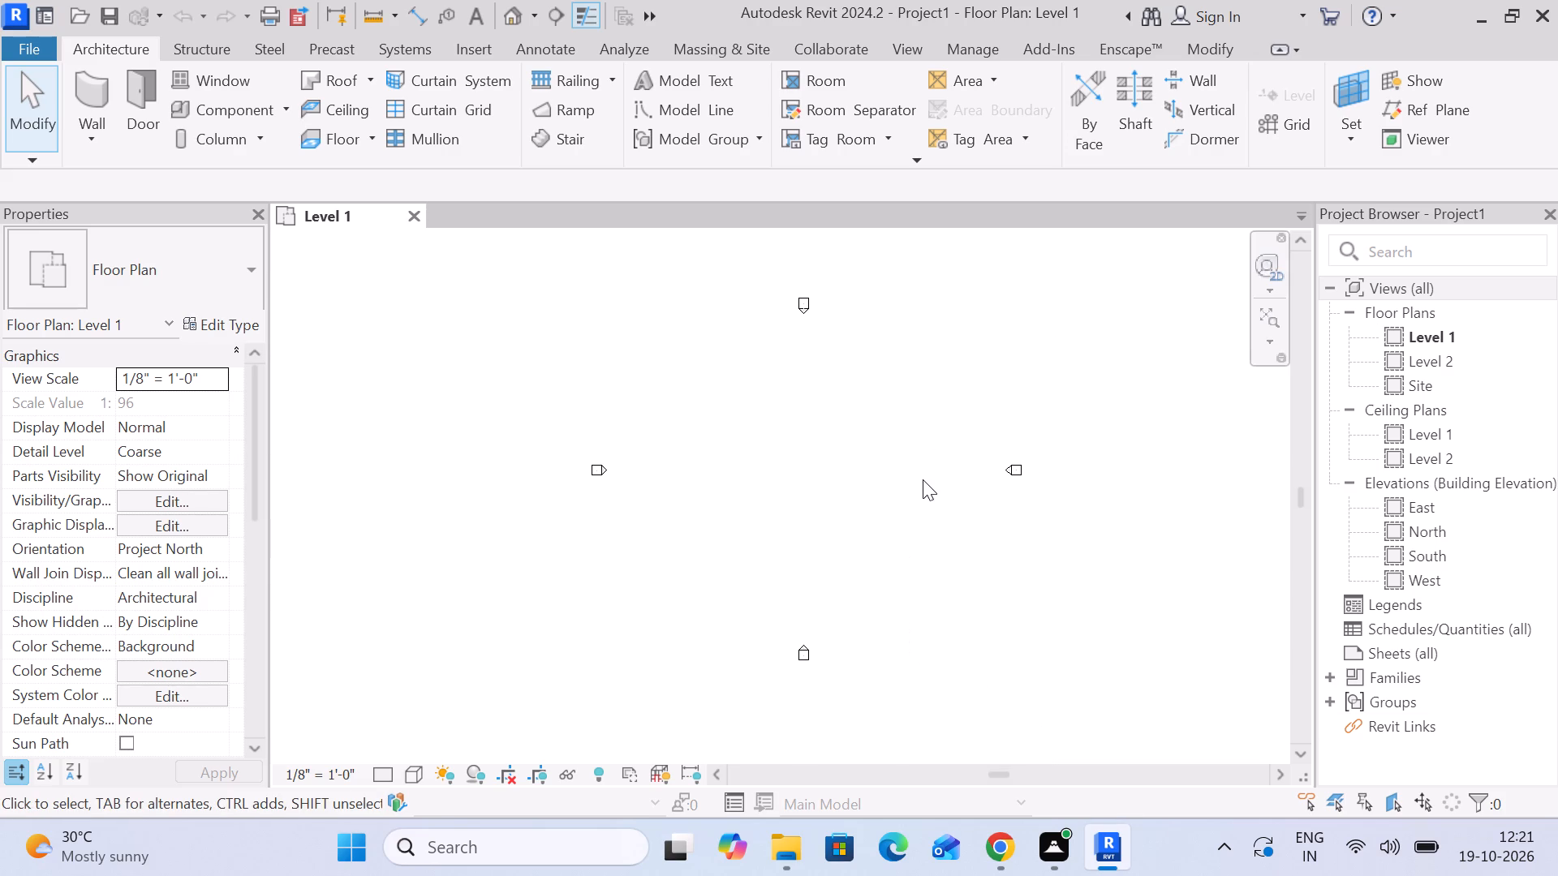
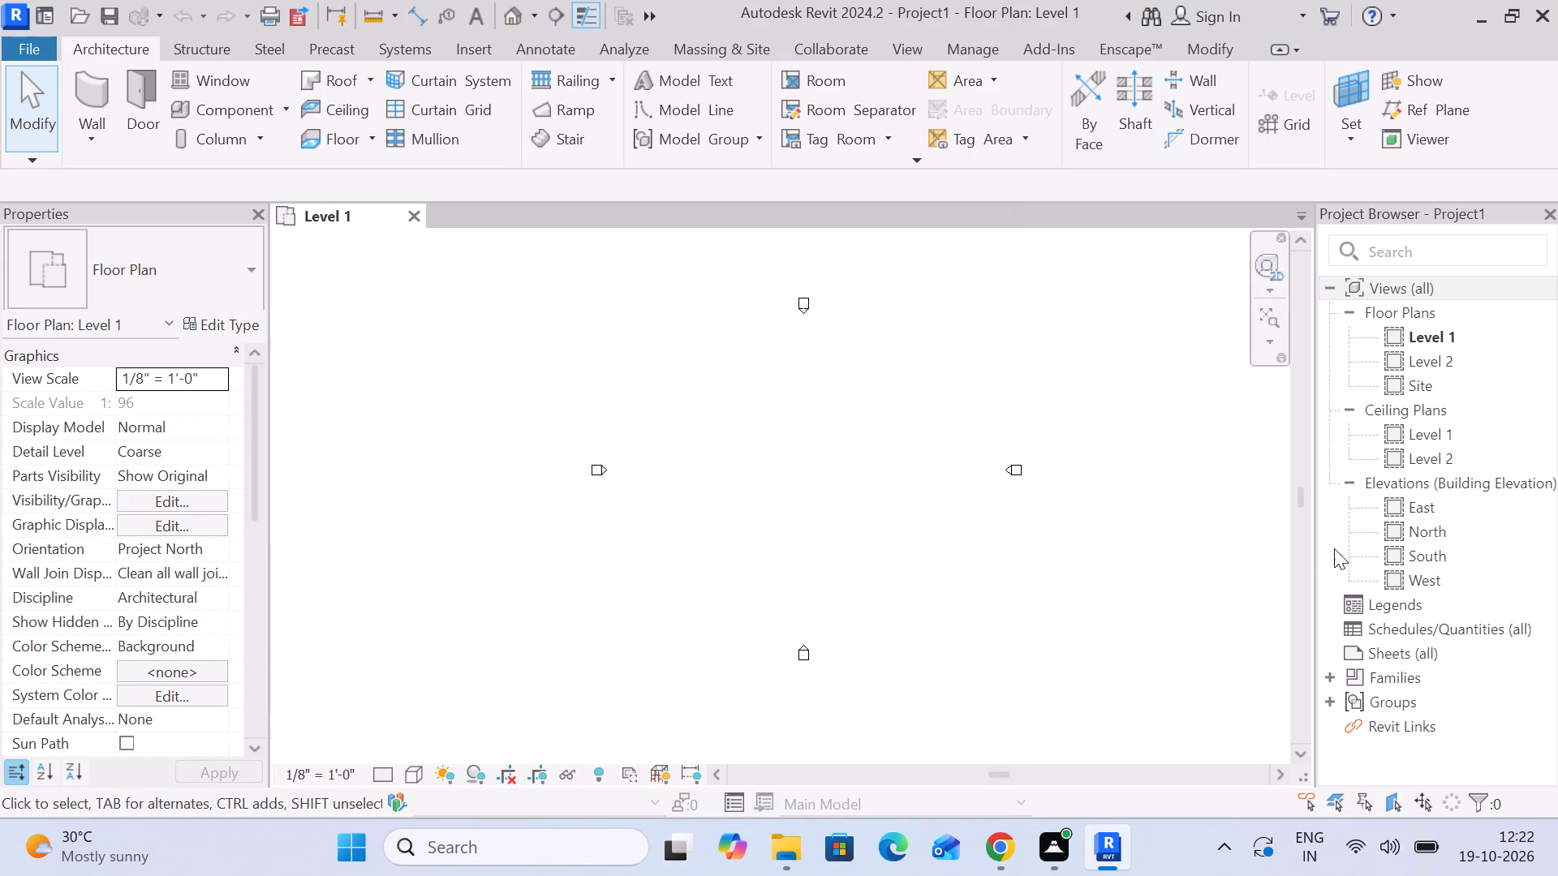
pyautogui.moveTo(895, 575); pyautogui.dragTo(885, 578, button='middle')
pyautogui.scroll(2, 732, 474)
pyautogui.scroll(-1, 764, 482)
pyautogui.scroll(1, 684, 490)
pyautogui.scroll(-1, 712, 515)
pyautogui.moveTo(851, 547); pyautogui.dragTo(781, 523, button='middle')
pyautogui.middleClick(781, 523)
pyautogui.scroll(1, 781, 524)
# For a new architectural wall, duplicate the Generic - 4" Brick type and name the copy 9" inch wall.
pyautogui.click(108, 145)
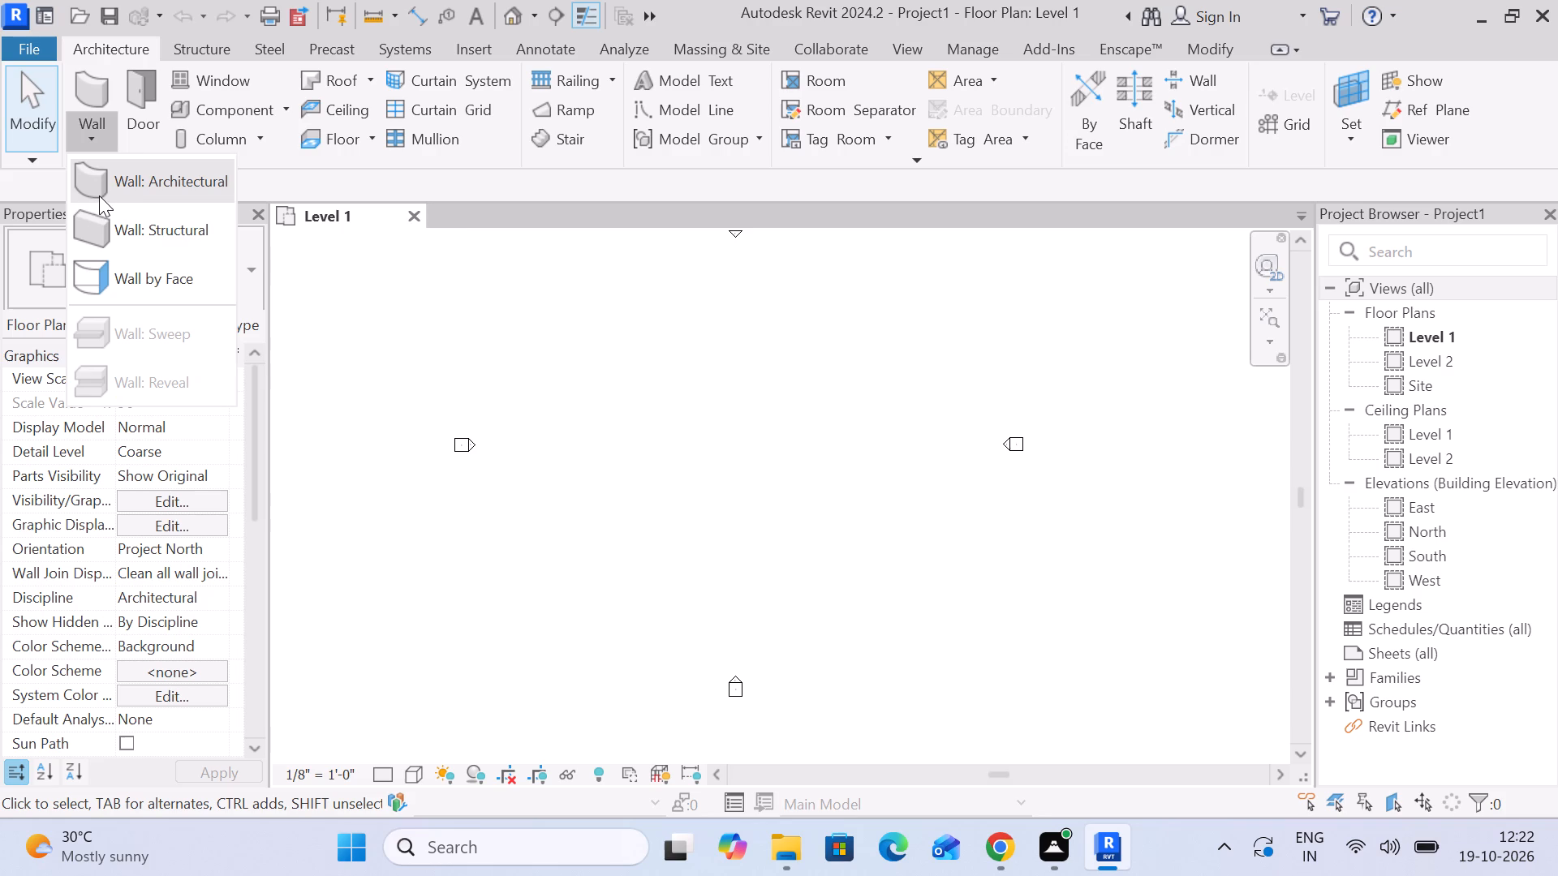
pyautogui.click(153, 187)
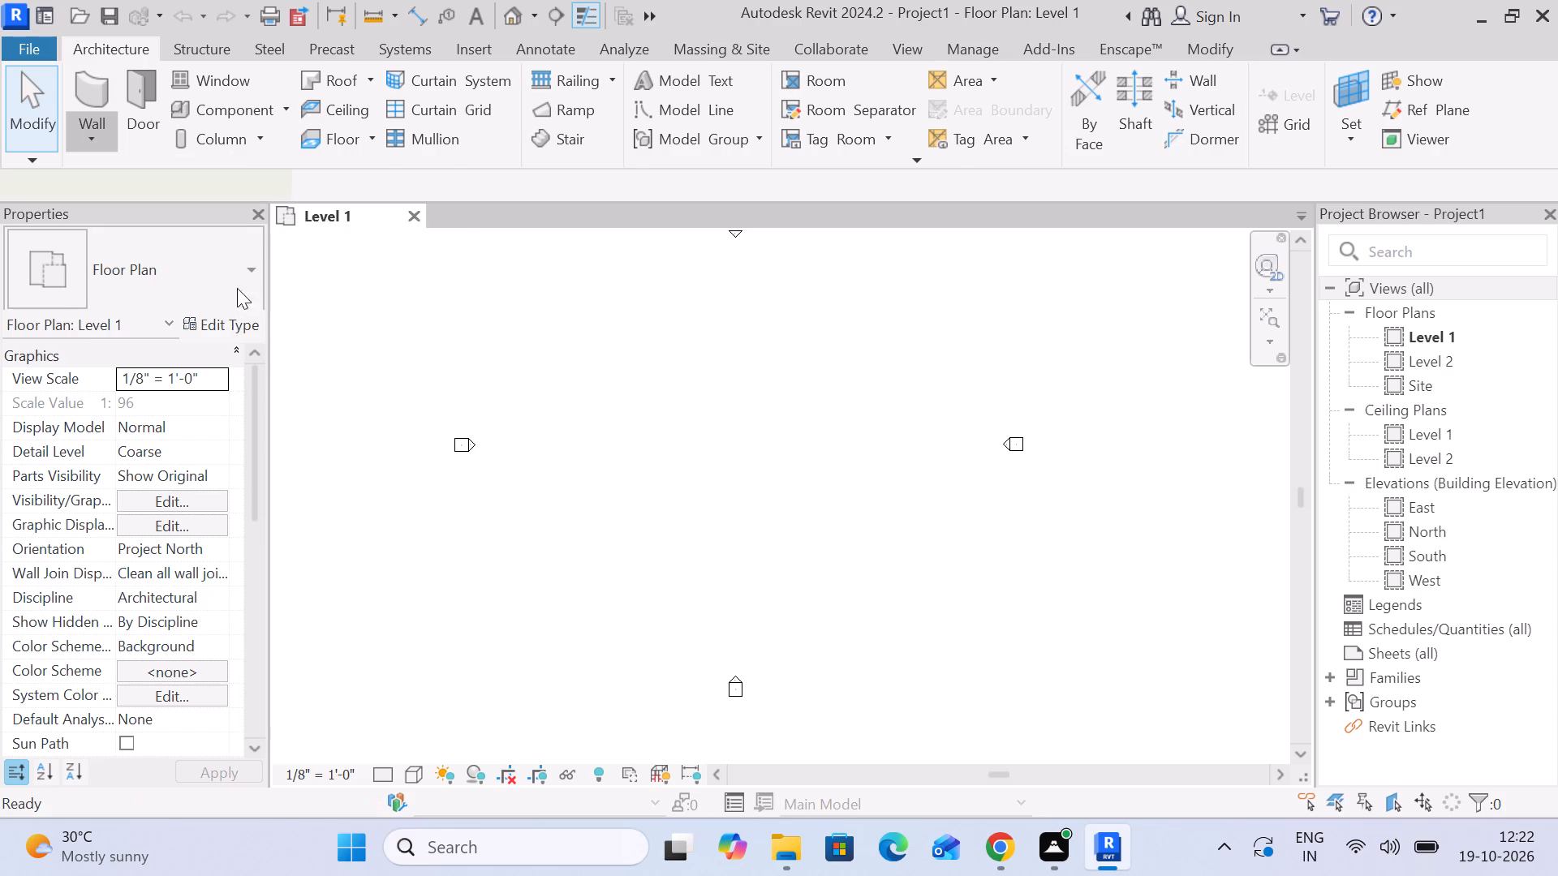
pyautogui.click(187, 272)
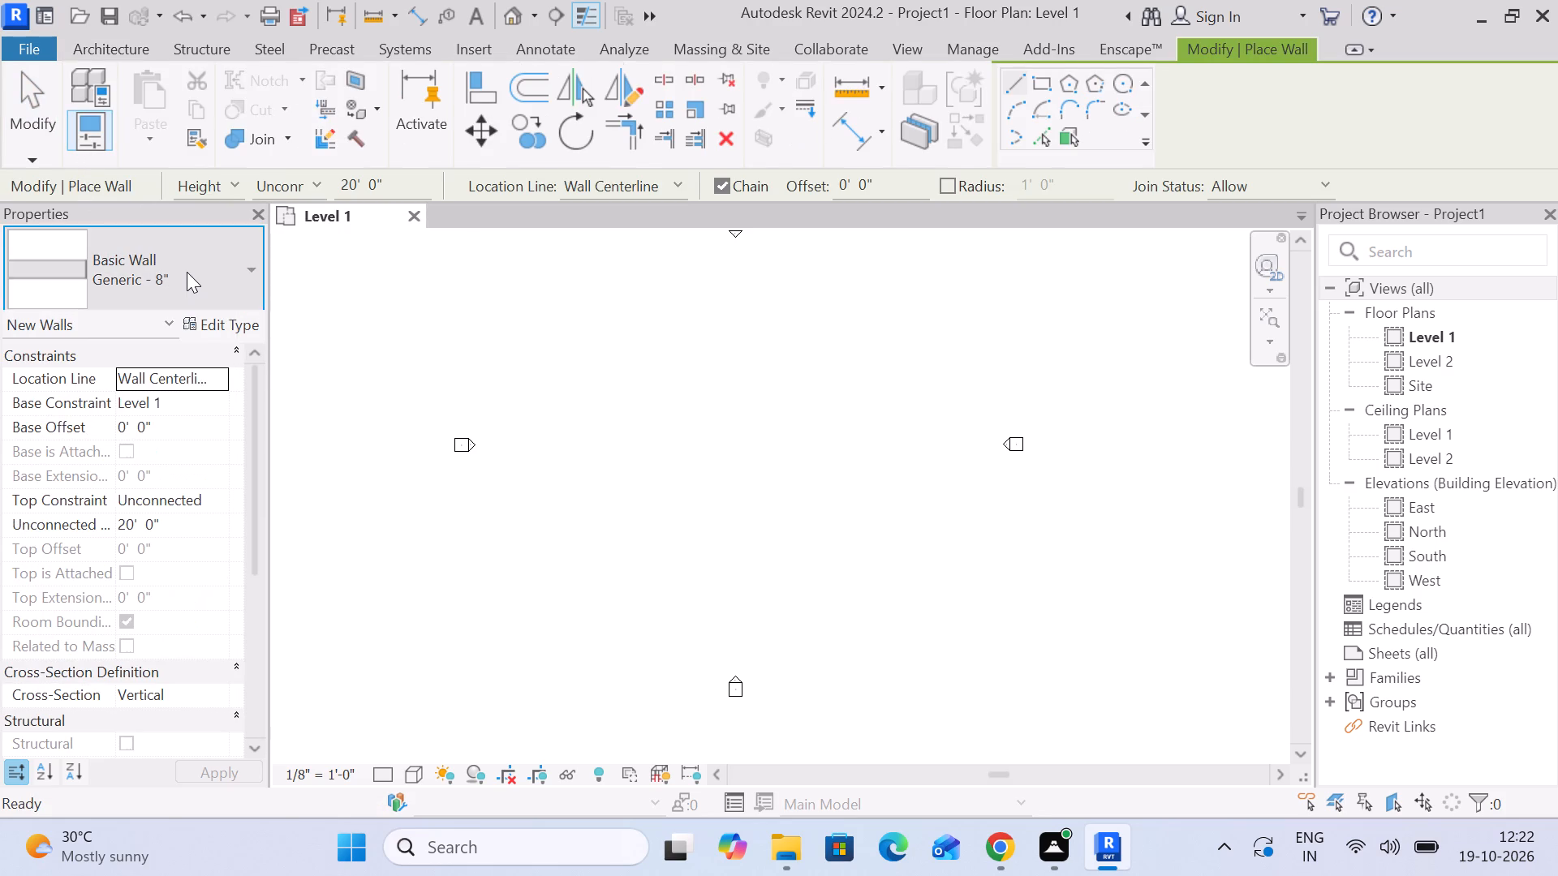
pyautogui.scroll(14, 174, 535)
pyautogui.scroll(-1, 174, 537)
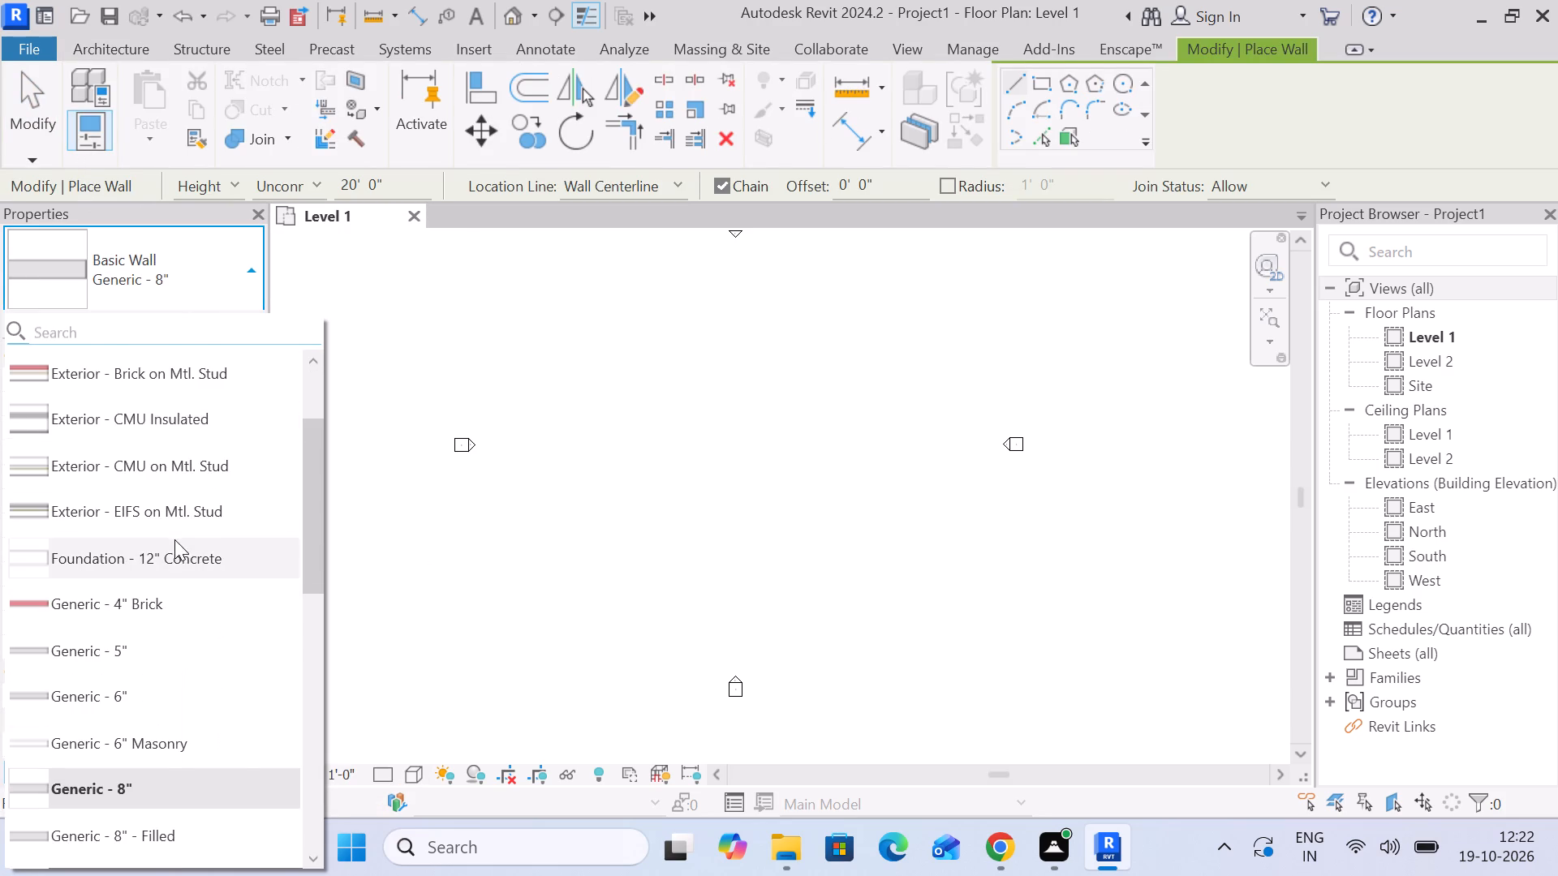
pyautogui.moveTo(141, 617); pyautogui.dragTo(149, 613)
pyautogui.click(229, 315)
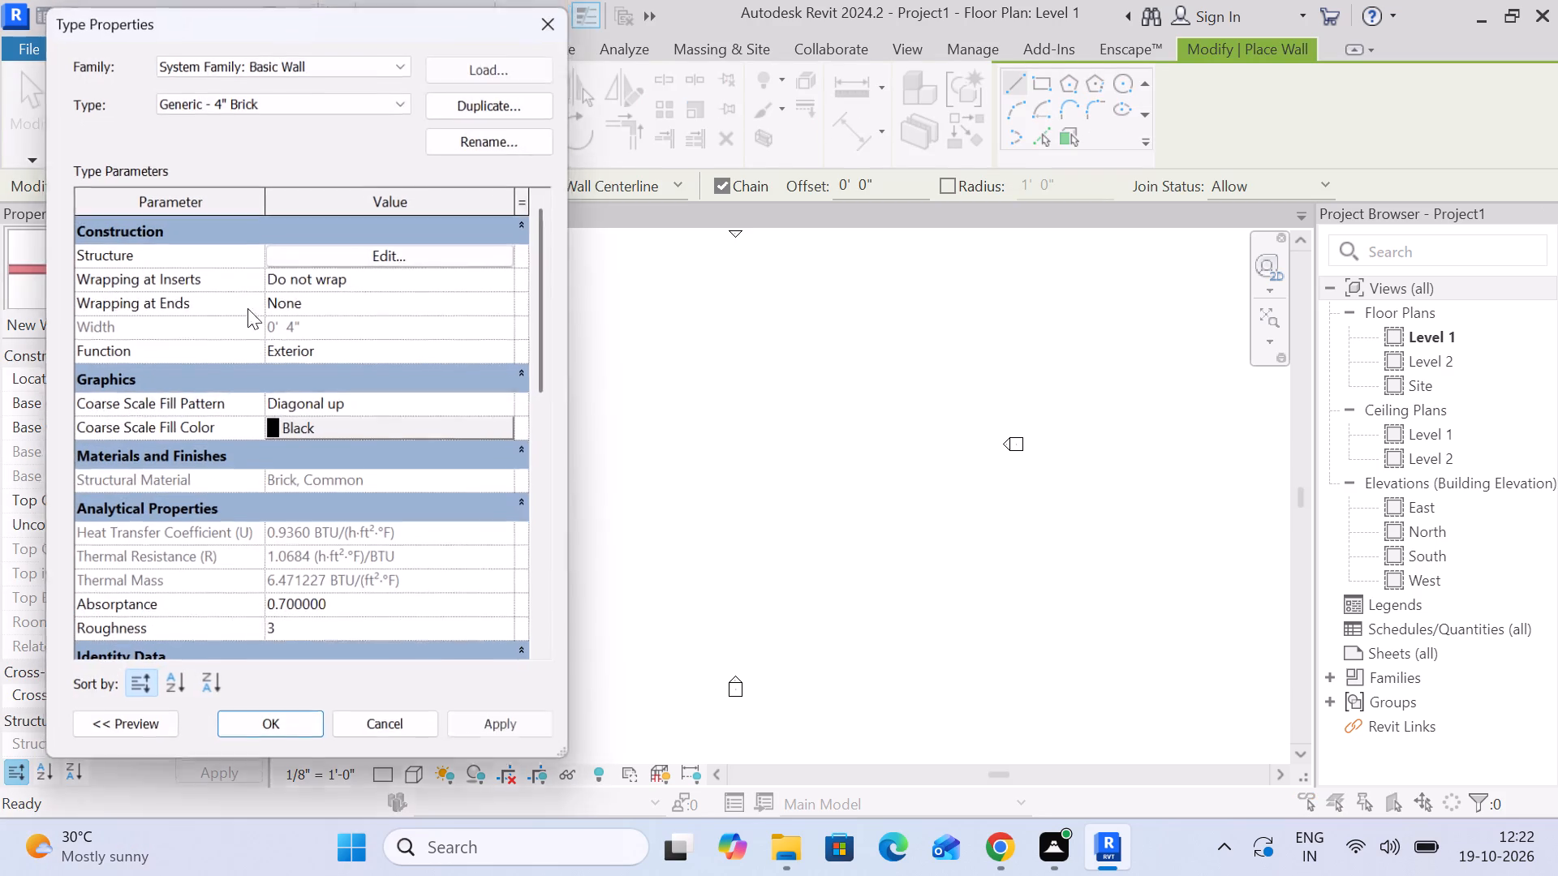
pyautogui.click(506, 103)
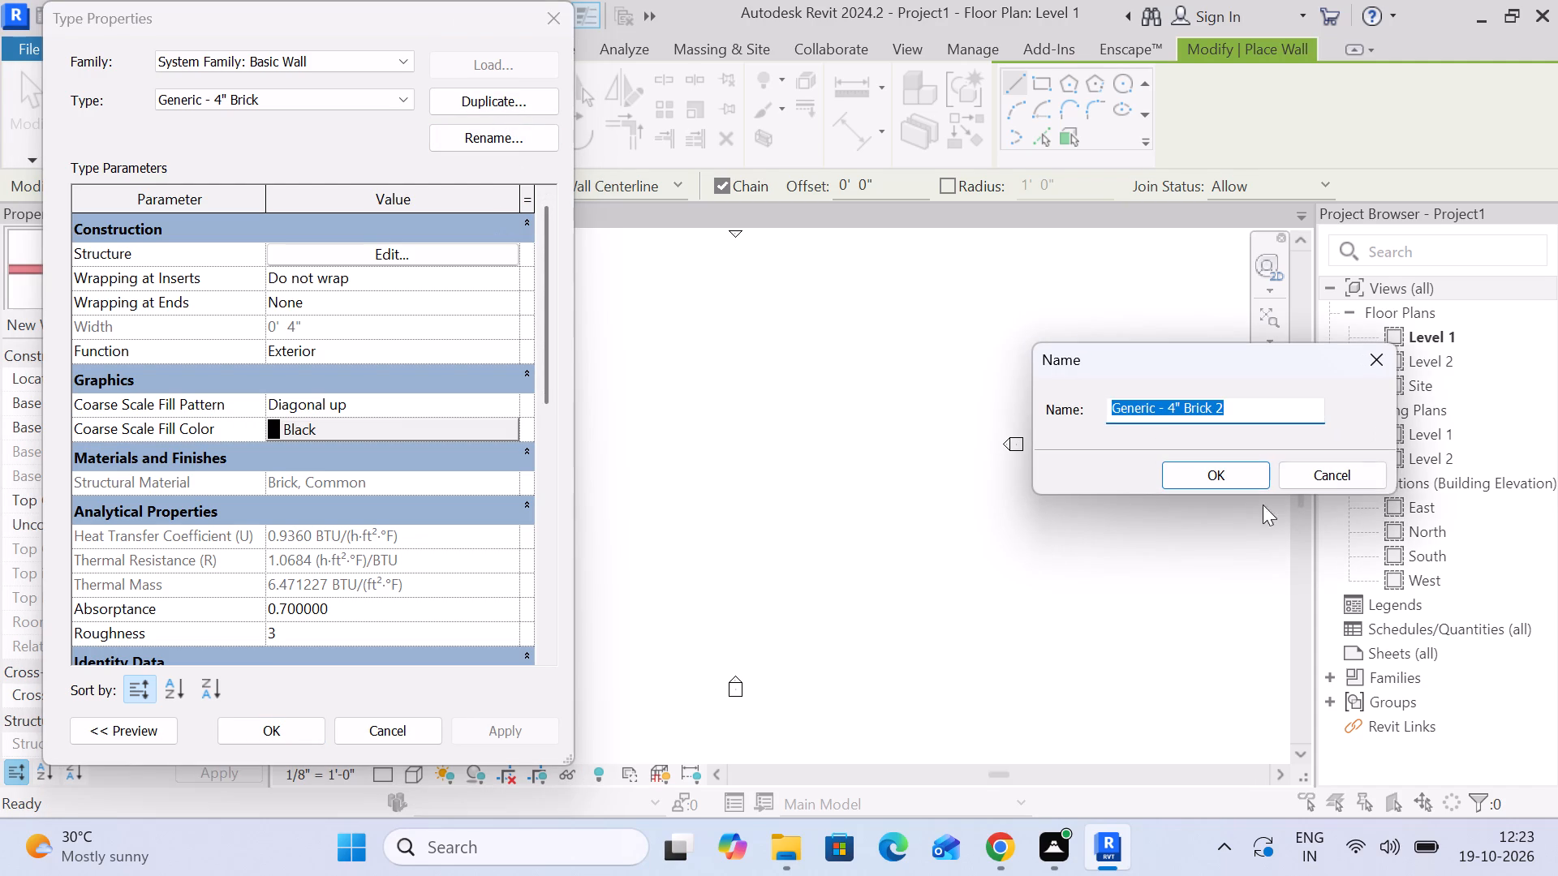
pyautogui.press('9')
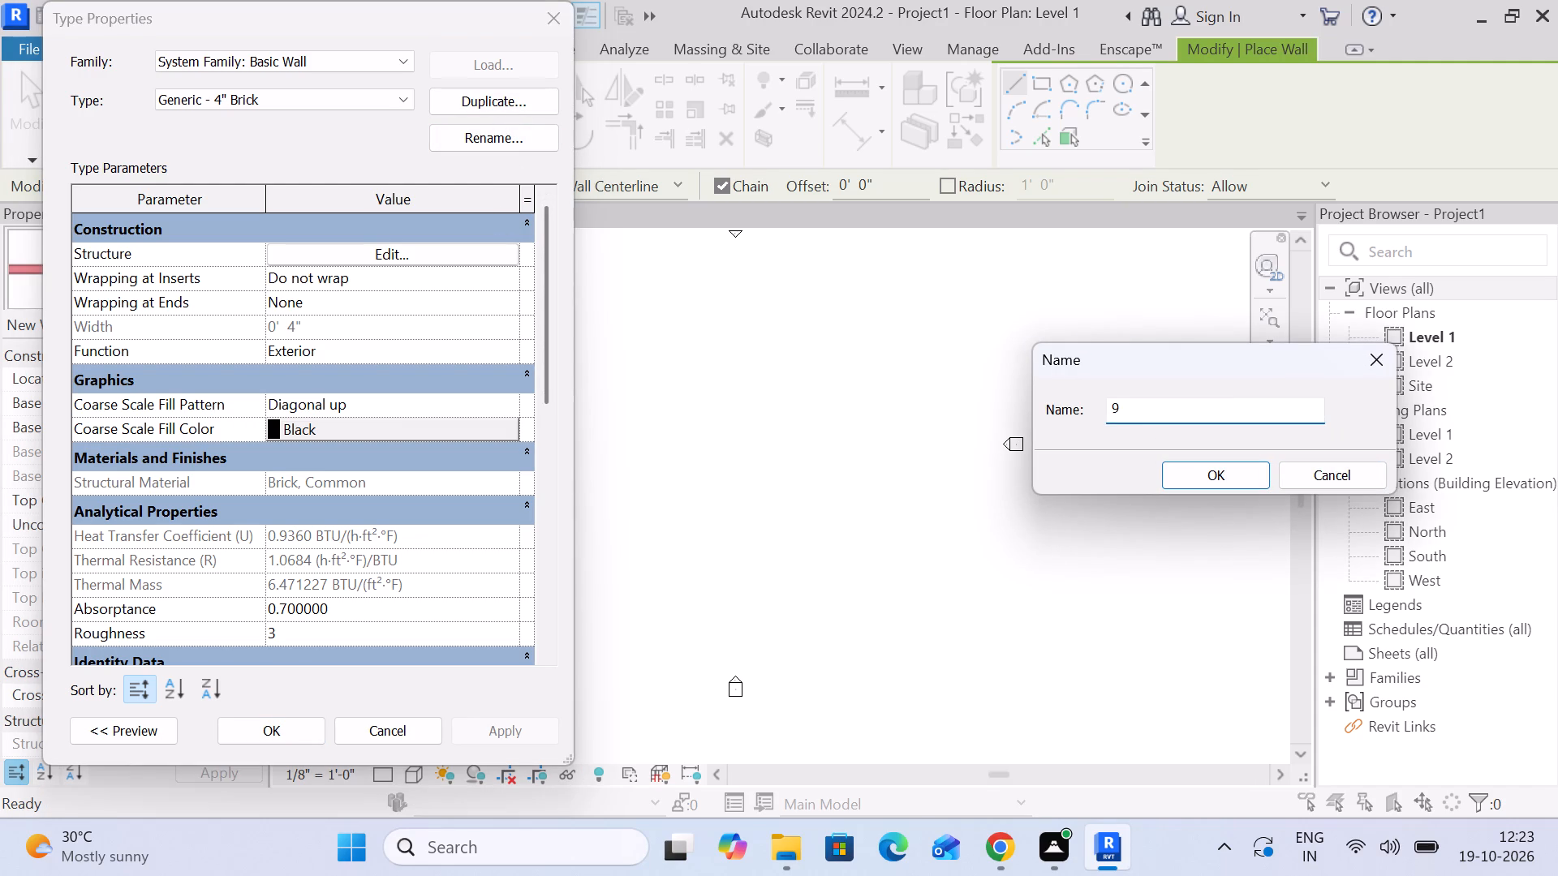
pyautogui.hotkey('shift', '"')
pyautogui.press('space')
pyautogui.write('inch')
pyautogui.press('space')
pyautogui.write('wall')
pyautogui.click(1205, 476)
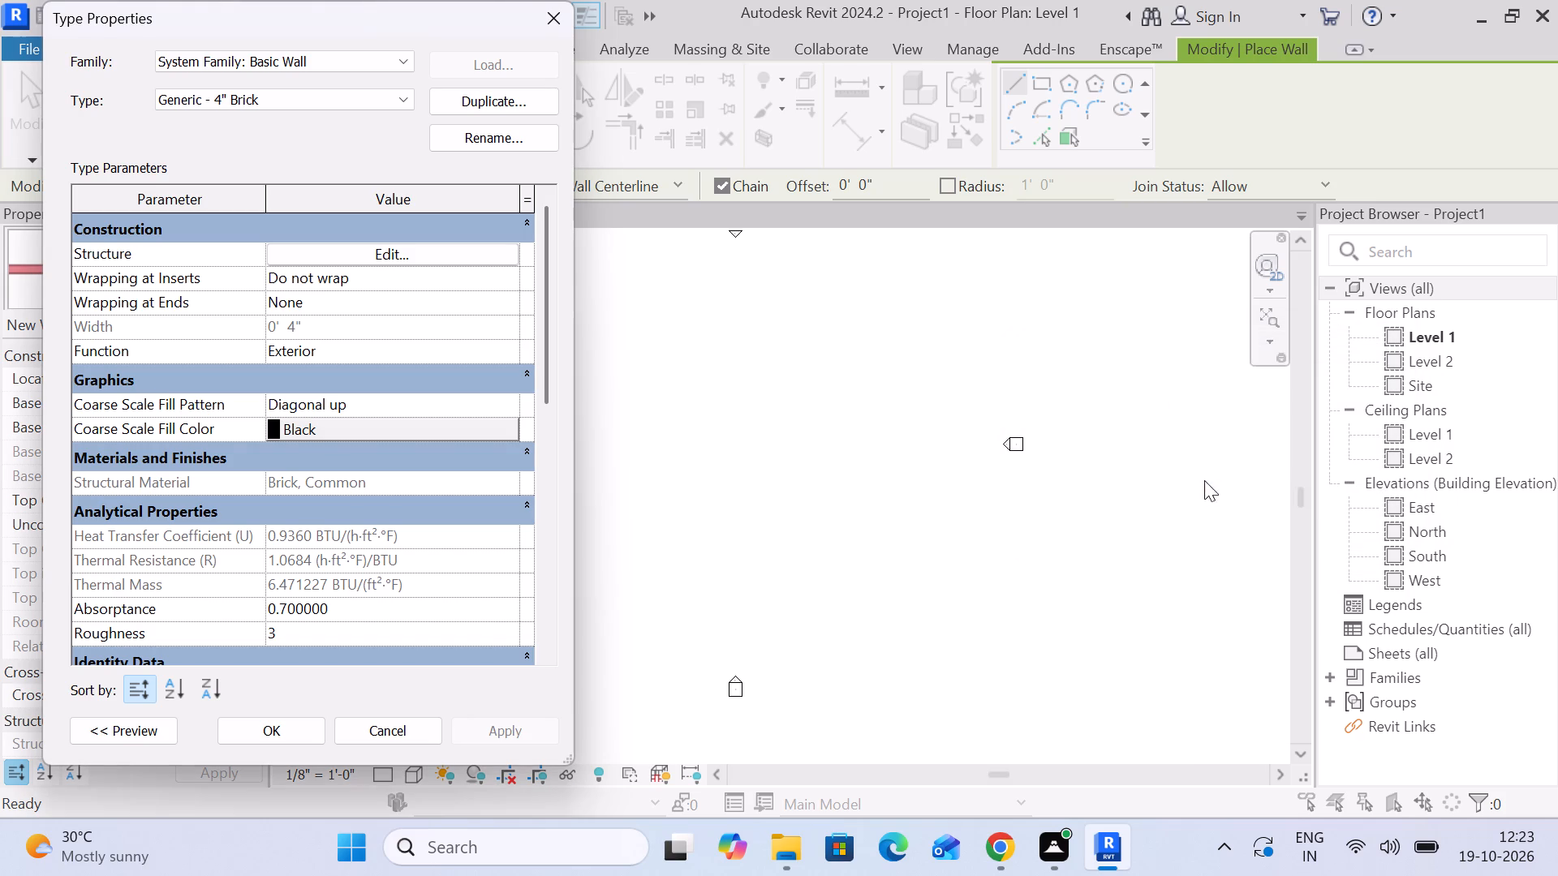
# Set the brick structure layer of the new wall type to a thickness of 9" and accept the type settings.
pyautogui.click(423, 257)
pyautogui.click(342, 316)
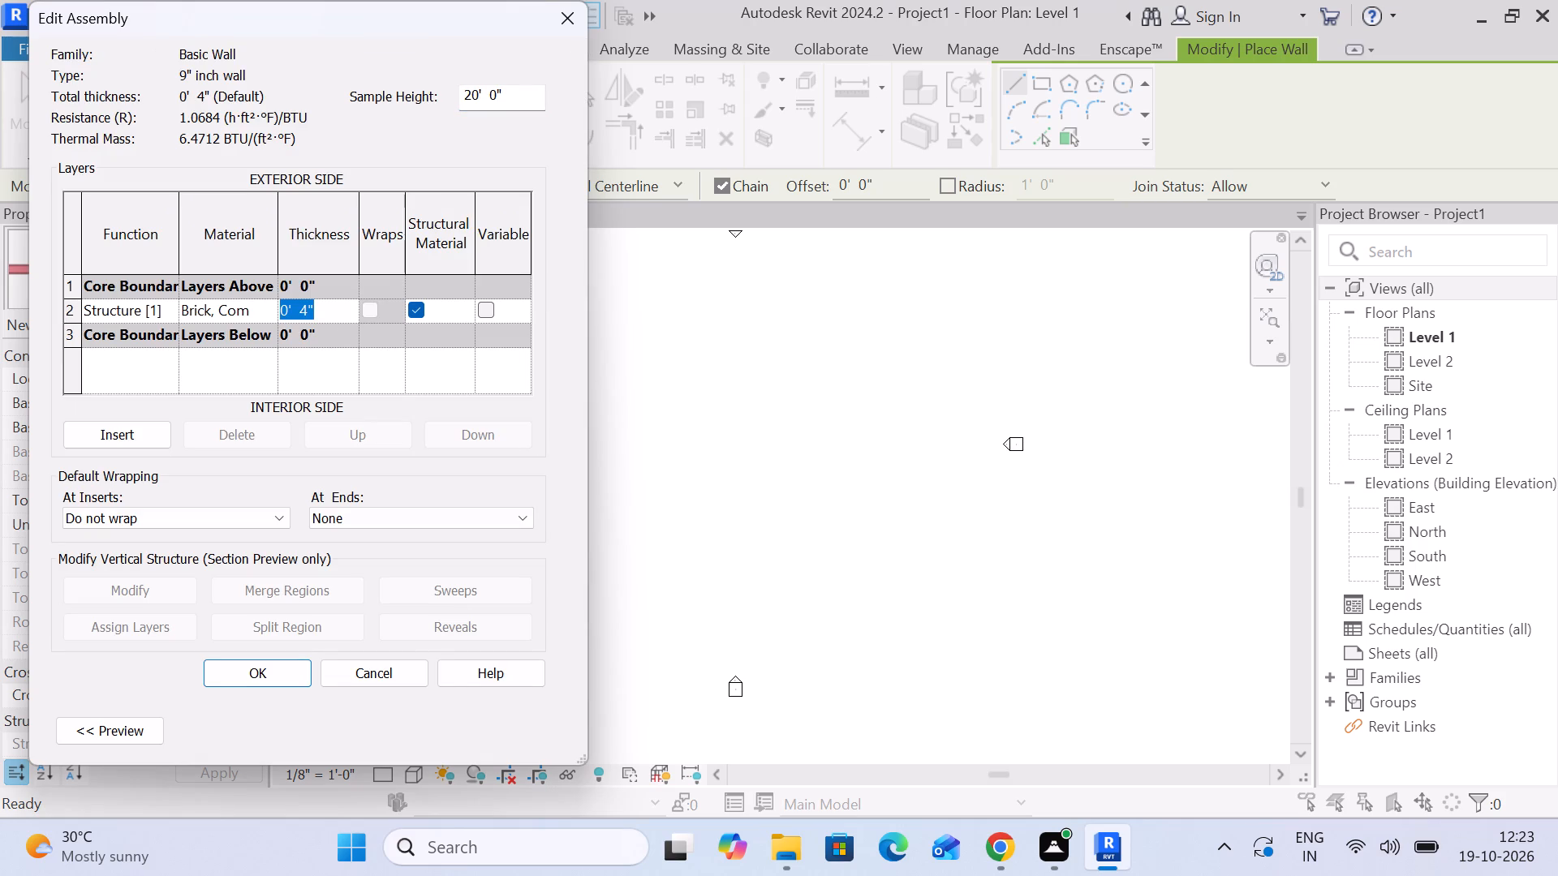
pyautogui.write('9"')
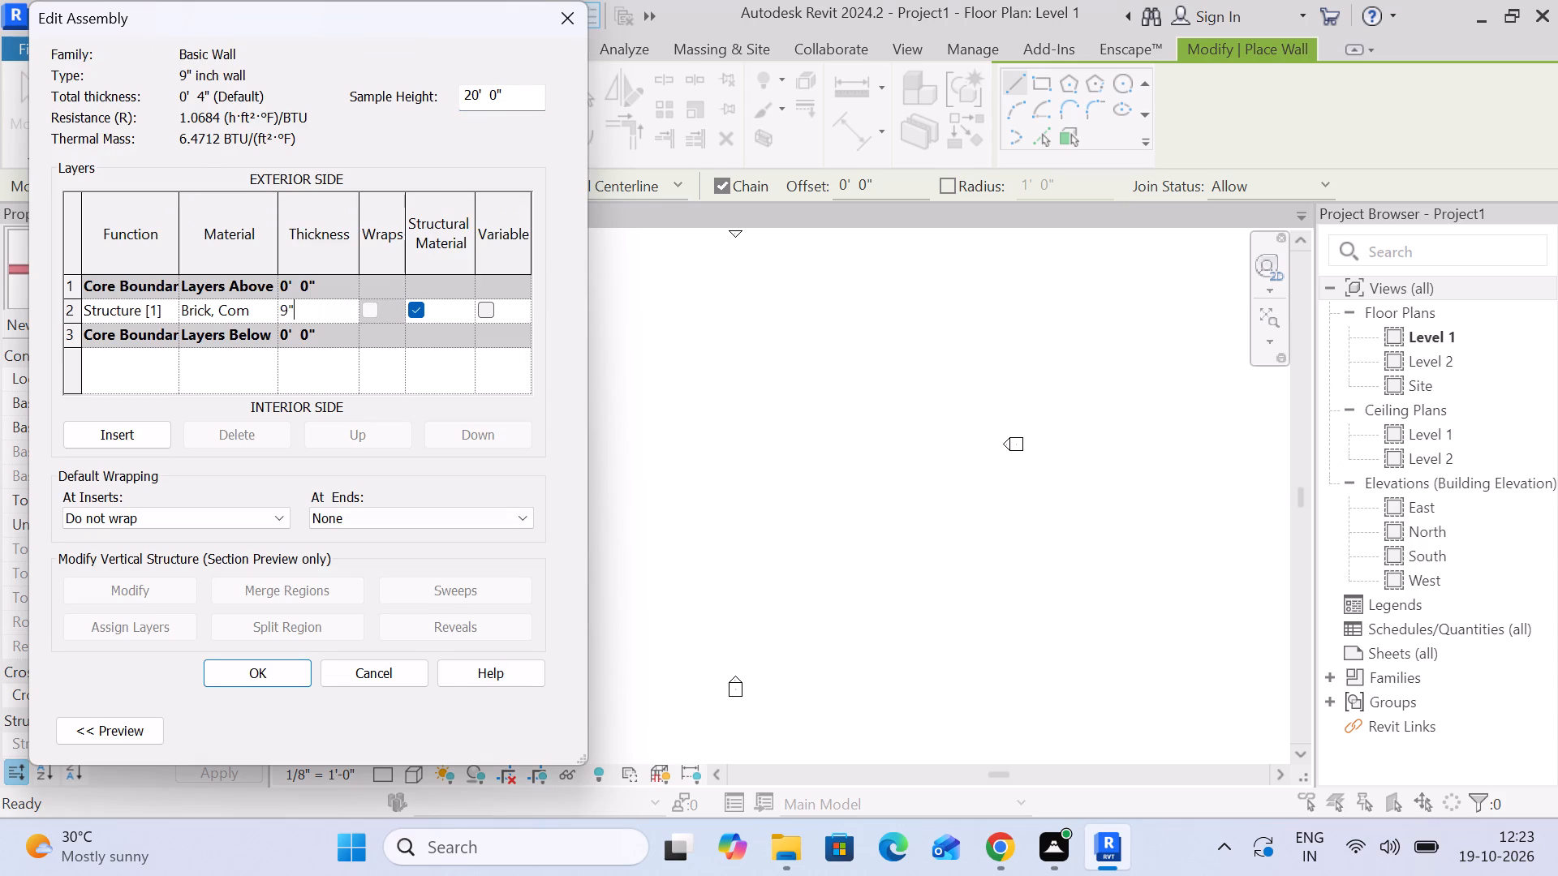
pyautogui.press('Return')
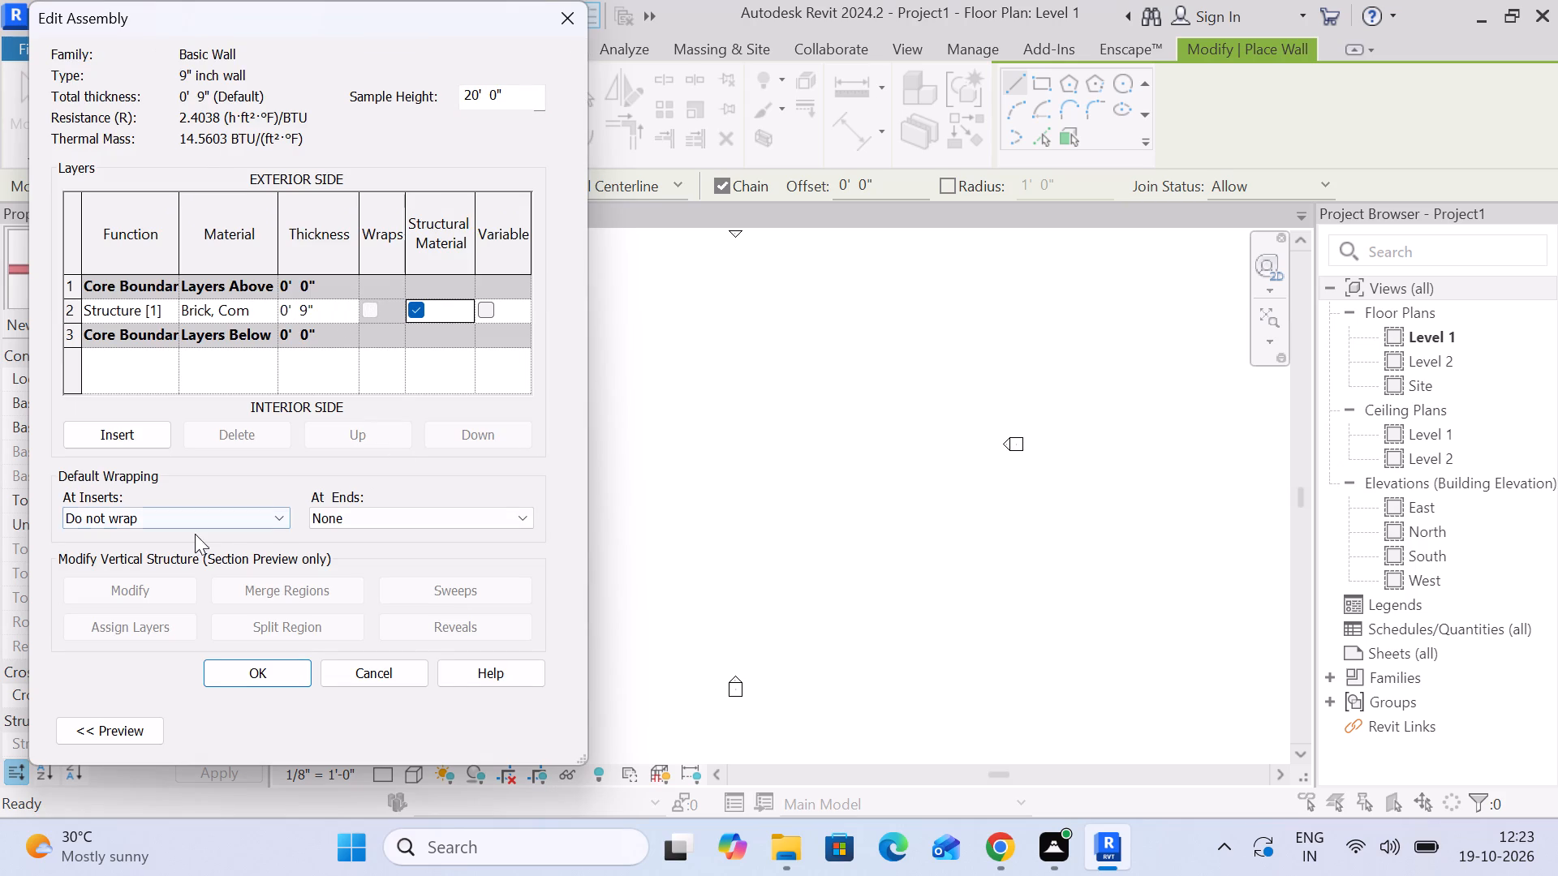
pyautogui.click(172, 510)
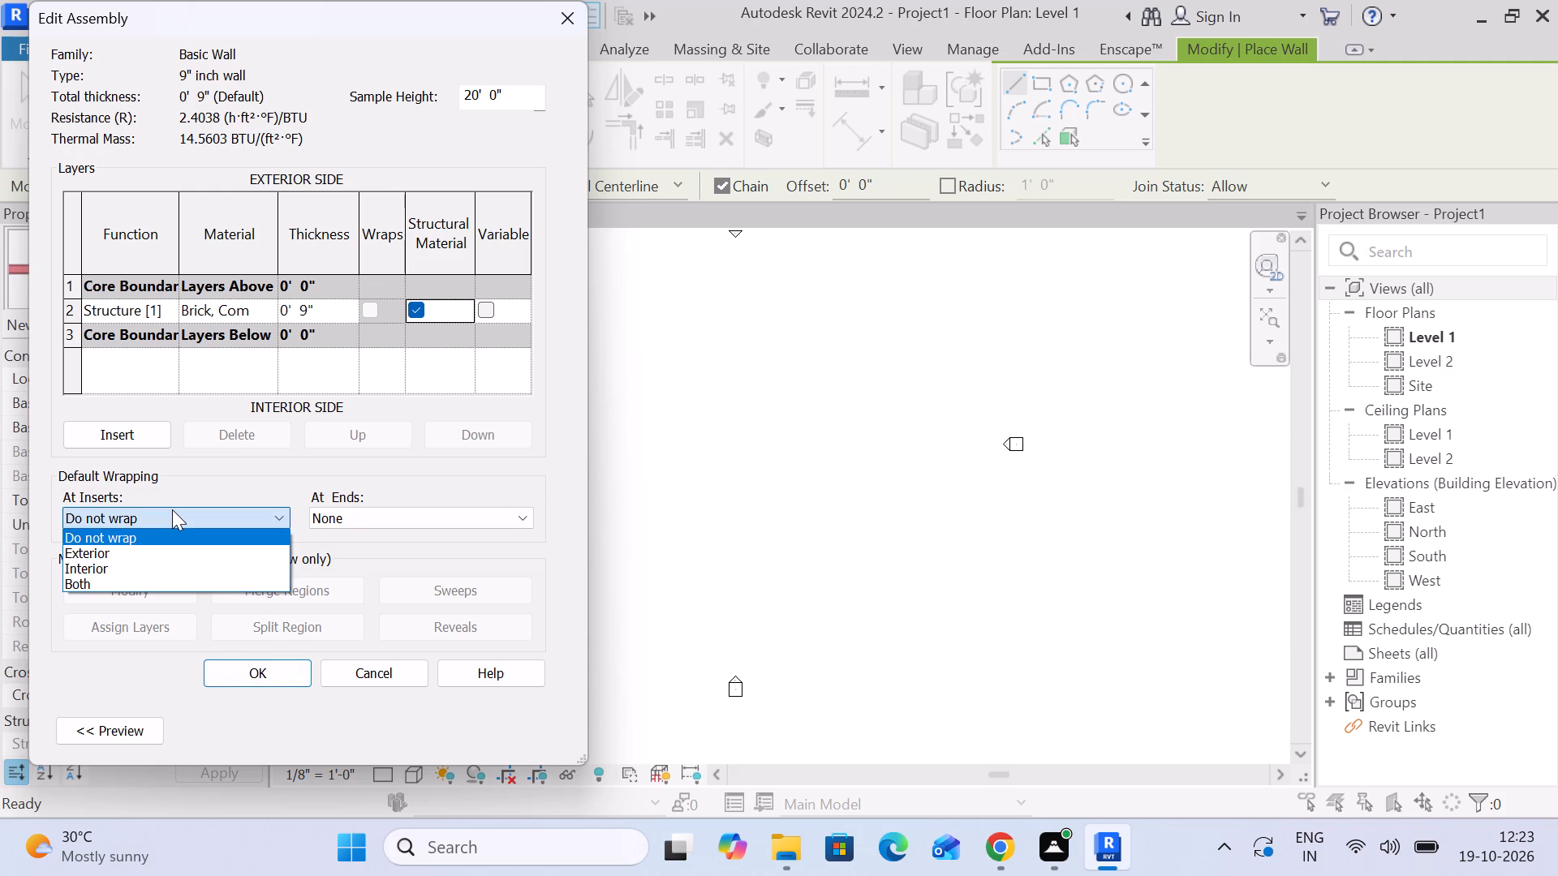
pyautogui.click(174, 511)
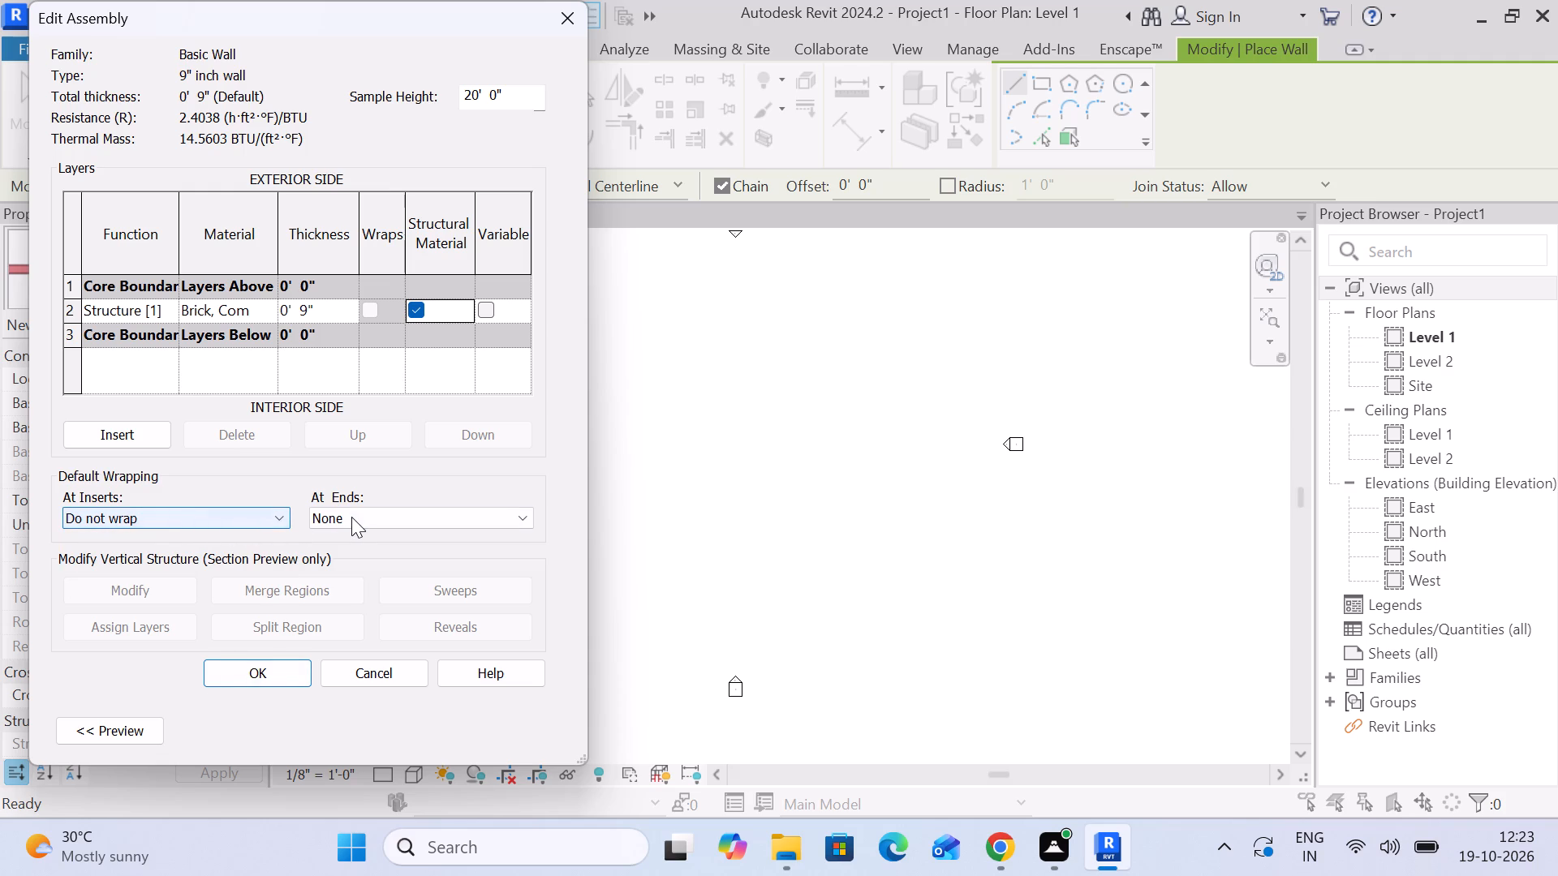
pyautogui.click(355, 517)
pyautogui.click(356, 517)
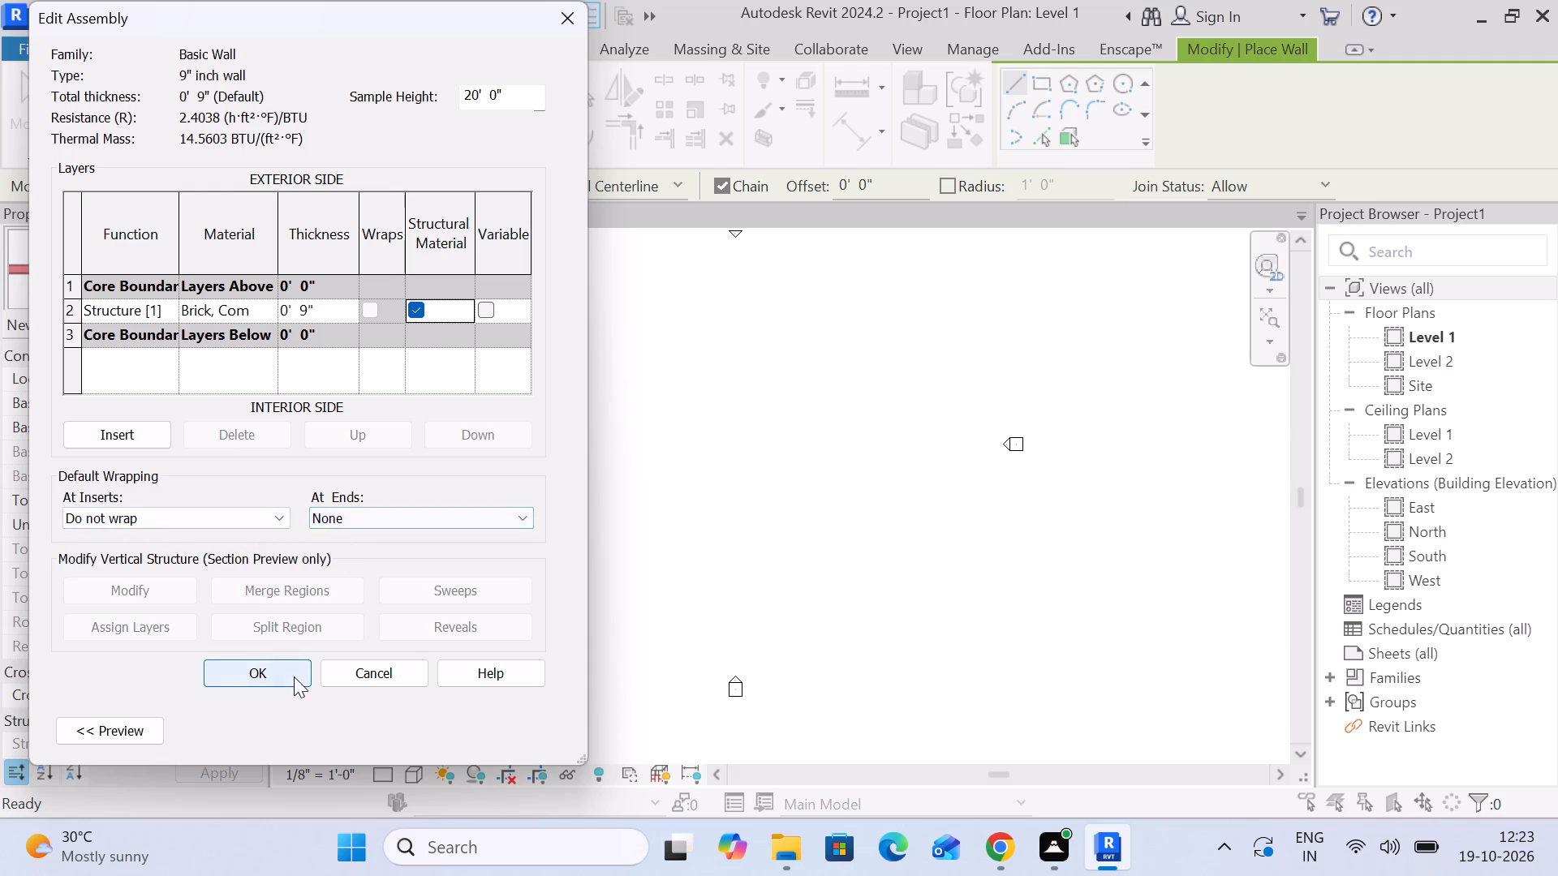
pyautogui.click(288, 674)
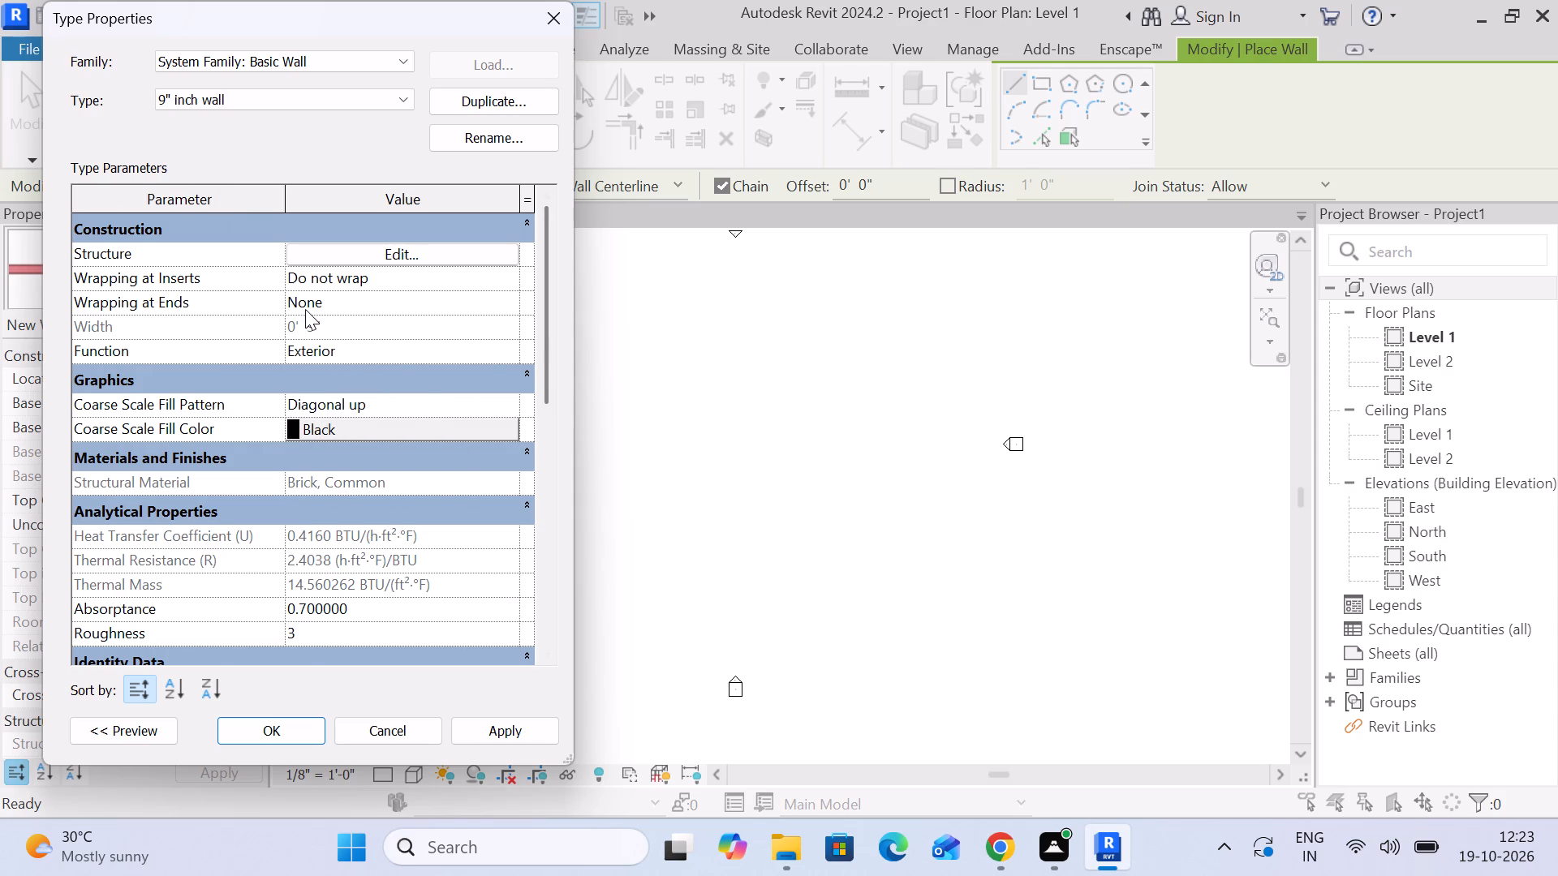
pyautogui.click(277, 732)
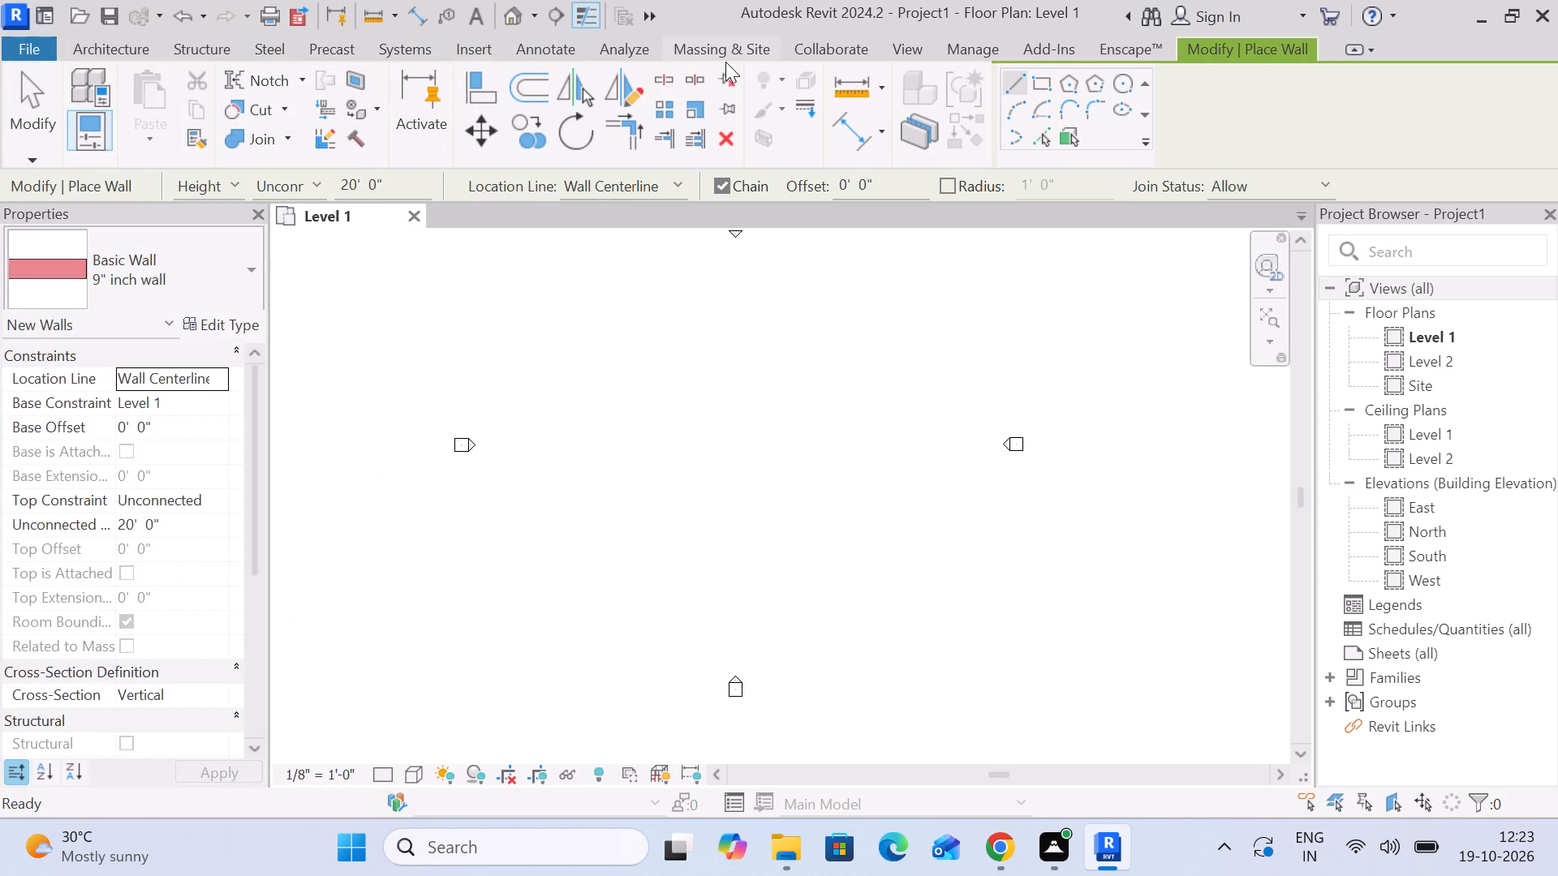
# Draw a closed rectangle of 9" inch walls on Level 1, 110' long vertically and 60' wide horizontally.
pyautogui.moveTo(608, 467); pyautogui.dragTo(587, 455, button='middle')
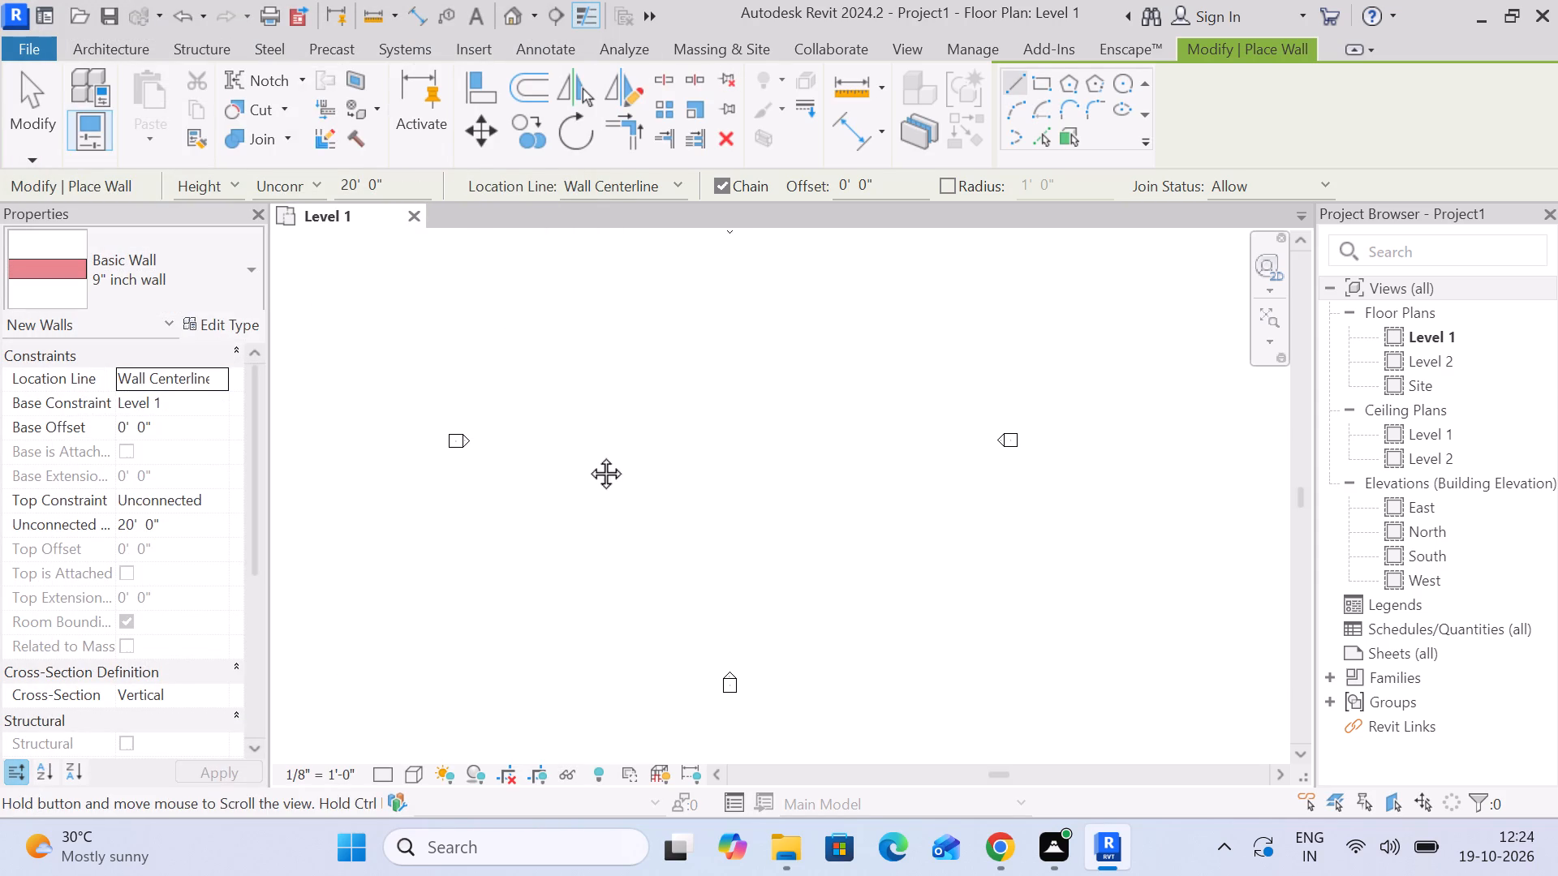
pyautogui.moveTo(587, 455); pyautogui.dragTo(582, 453, button='middle')
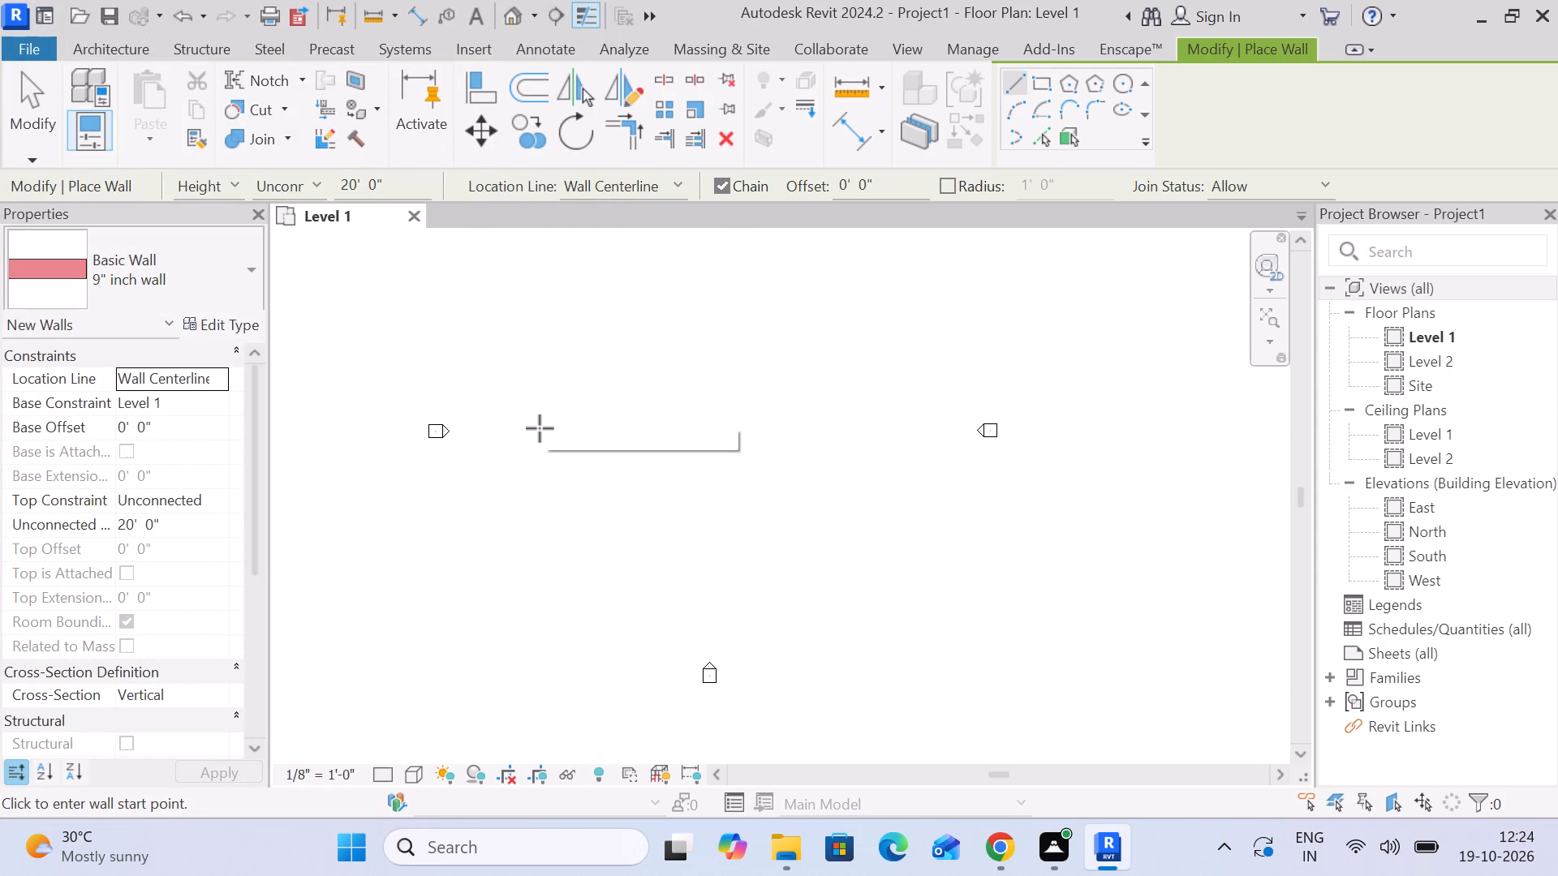
pyautogui.click(540, 428)
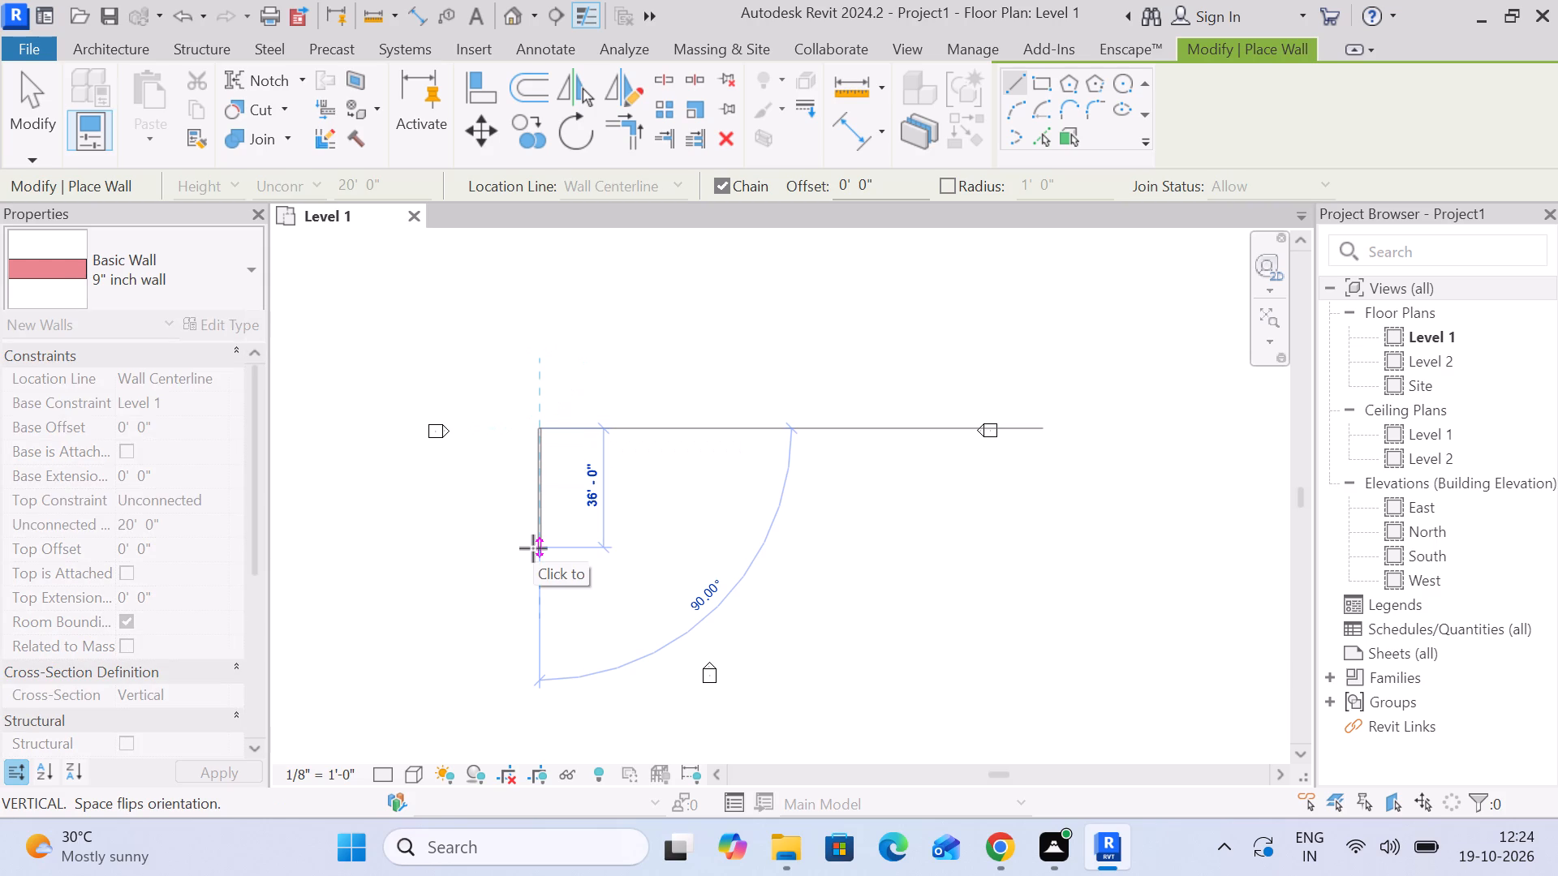
pyautogui.write('11')
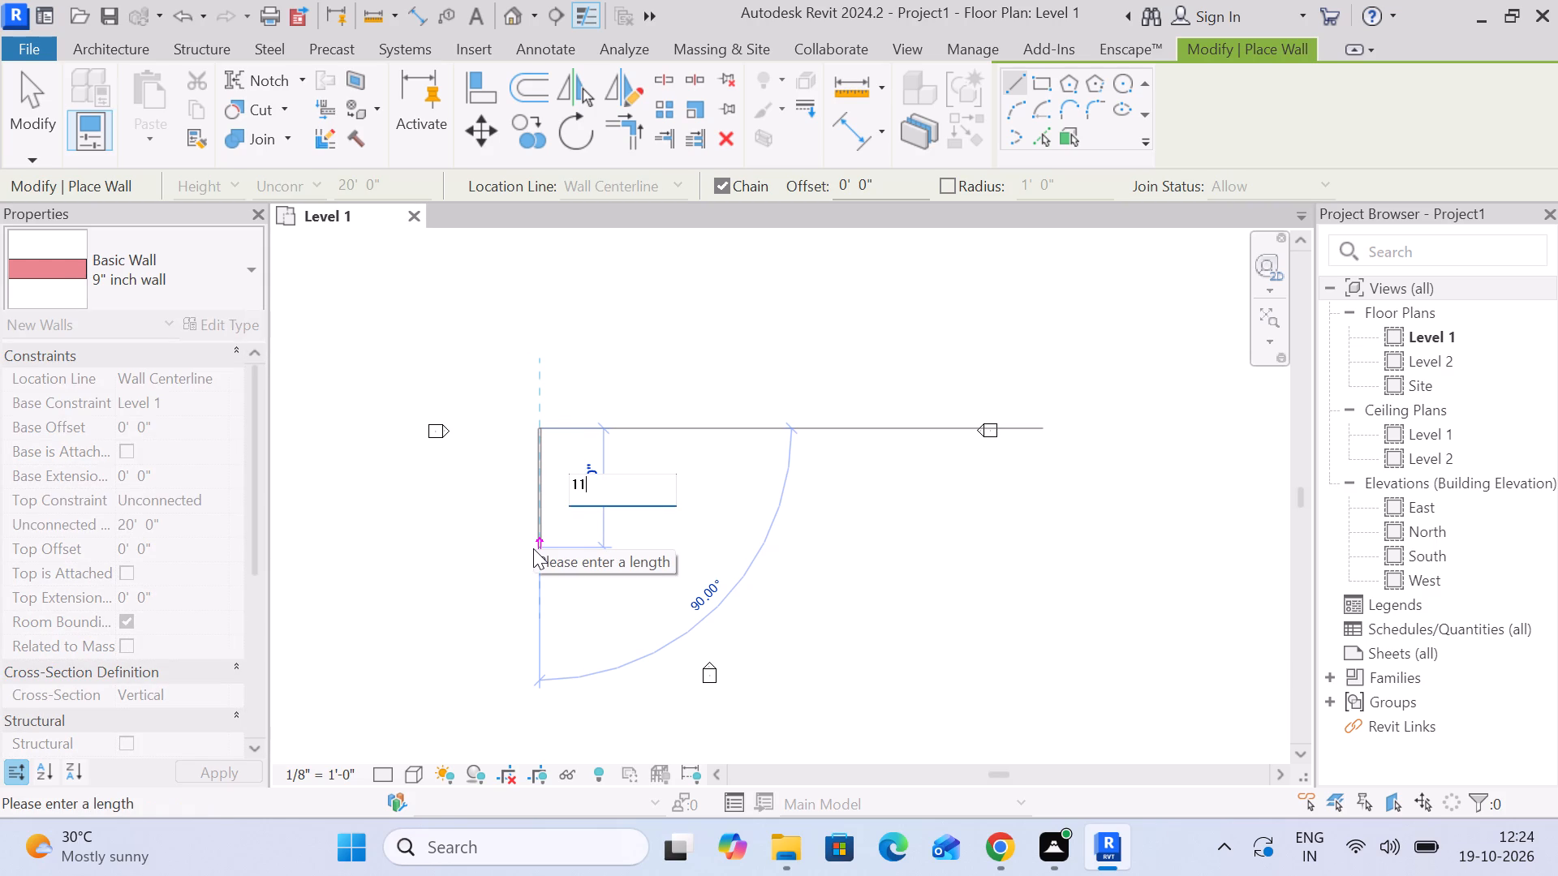
pyautogui.press('0')
pyautogui.press("'")
pyautogui.press('Return')
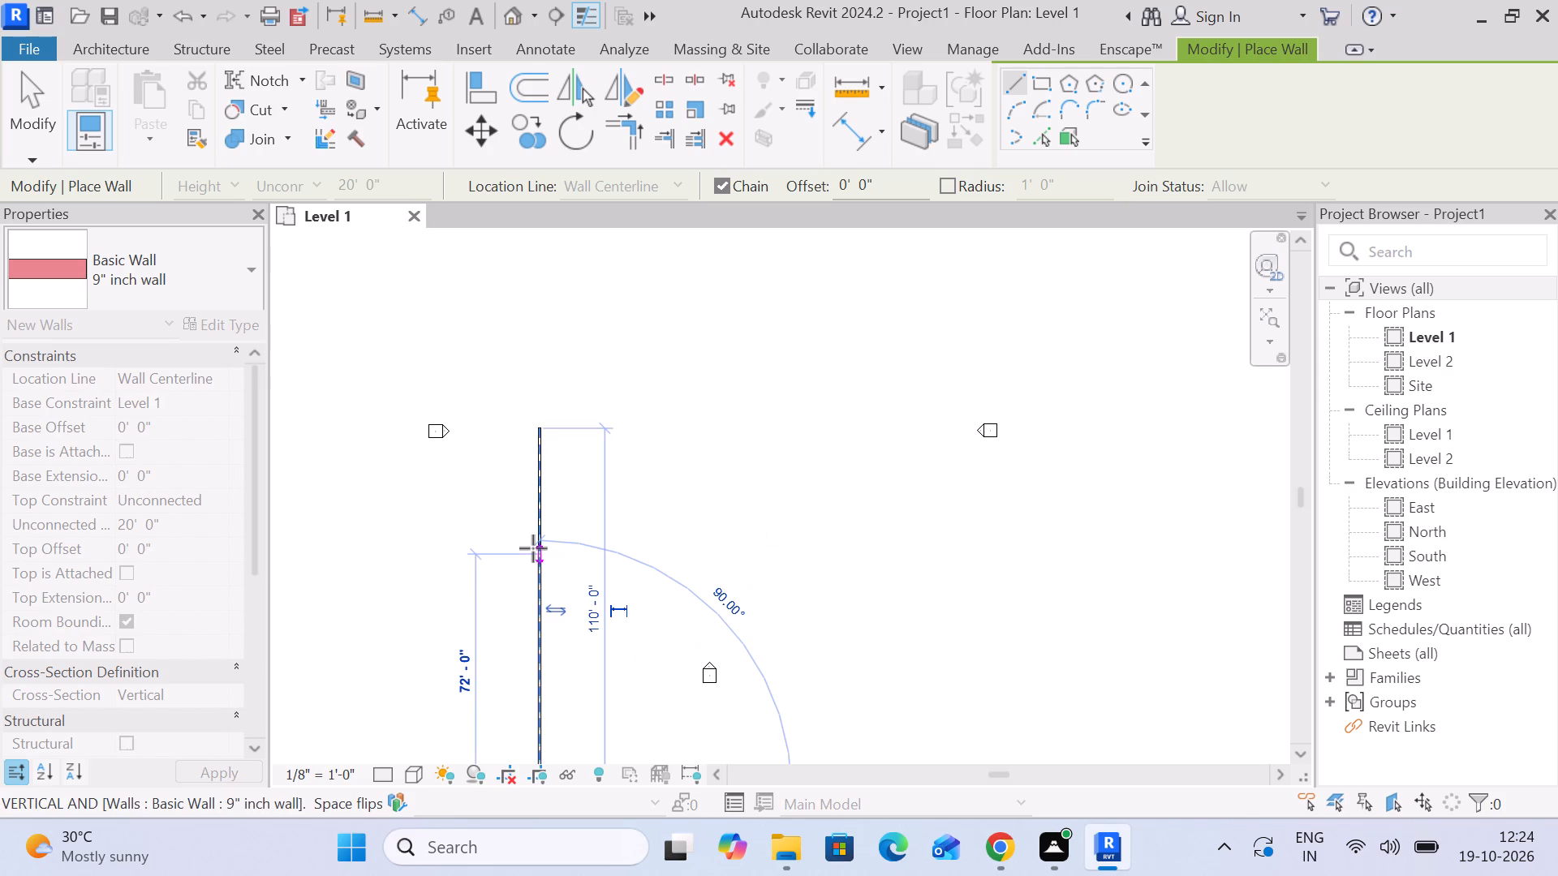
pyautogui.scroll(-4, 624, 509)
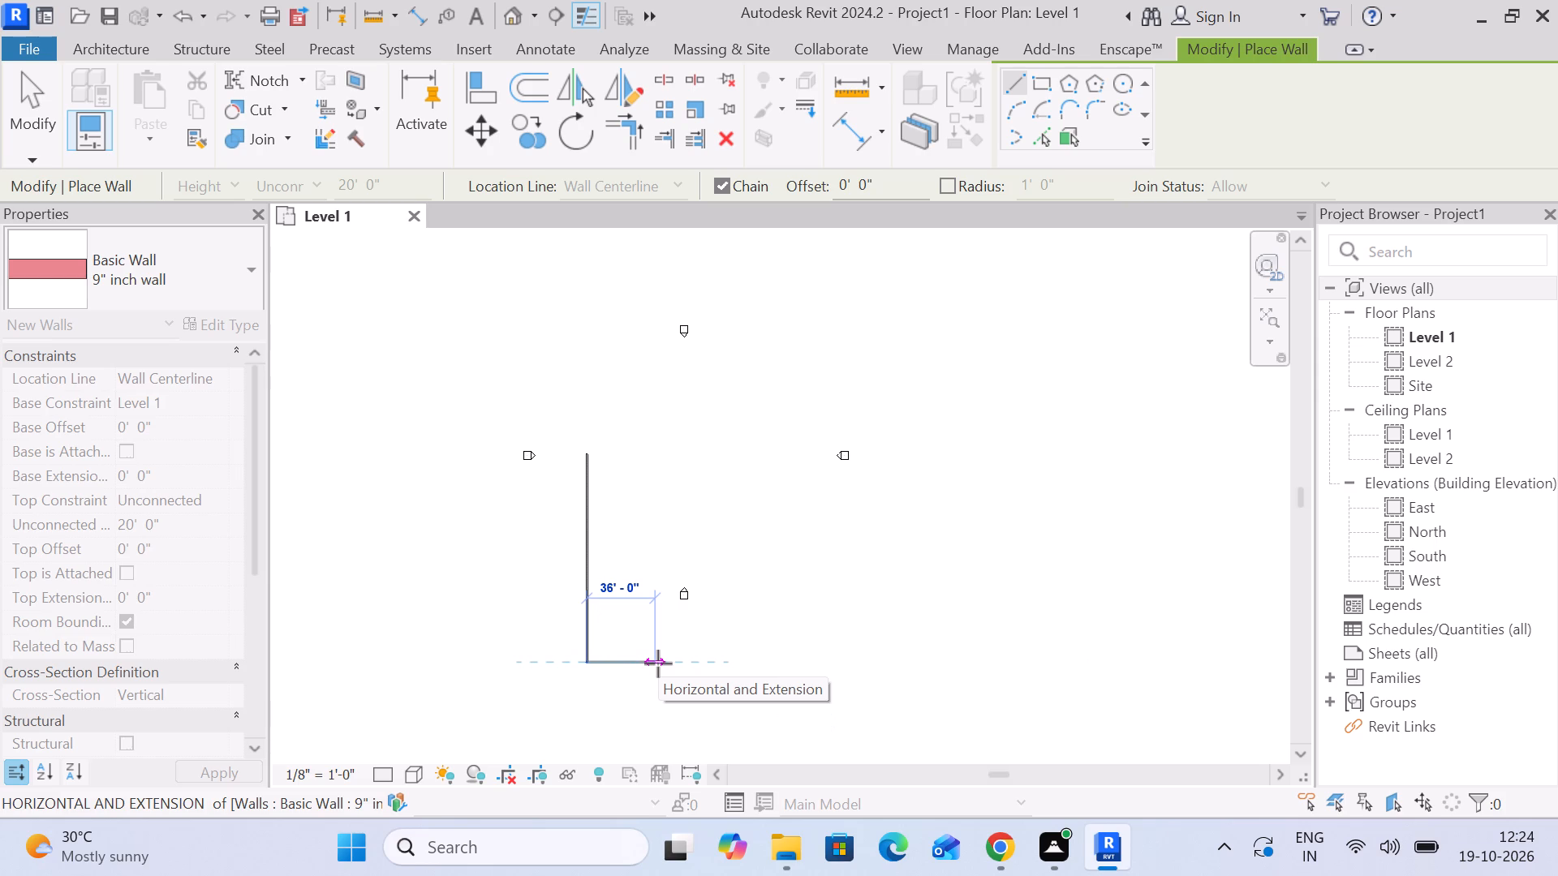
pyautogui.press('6')
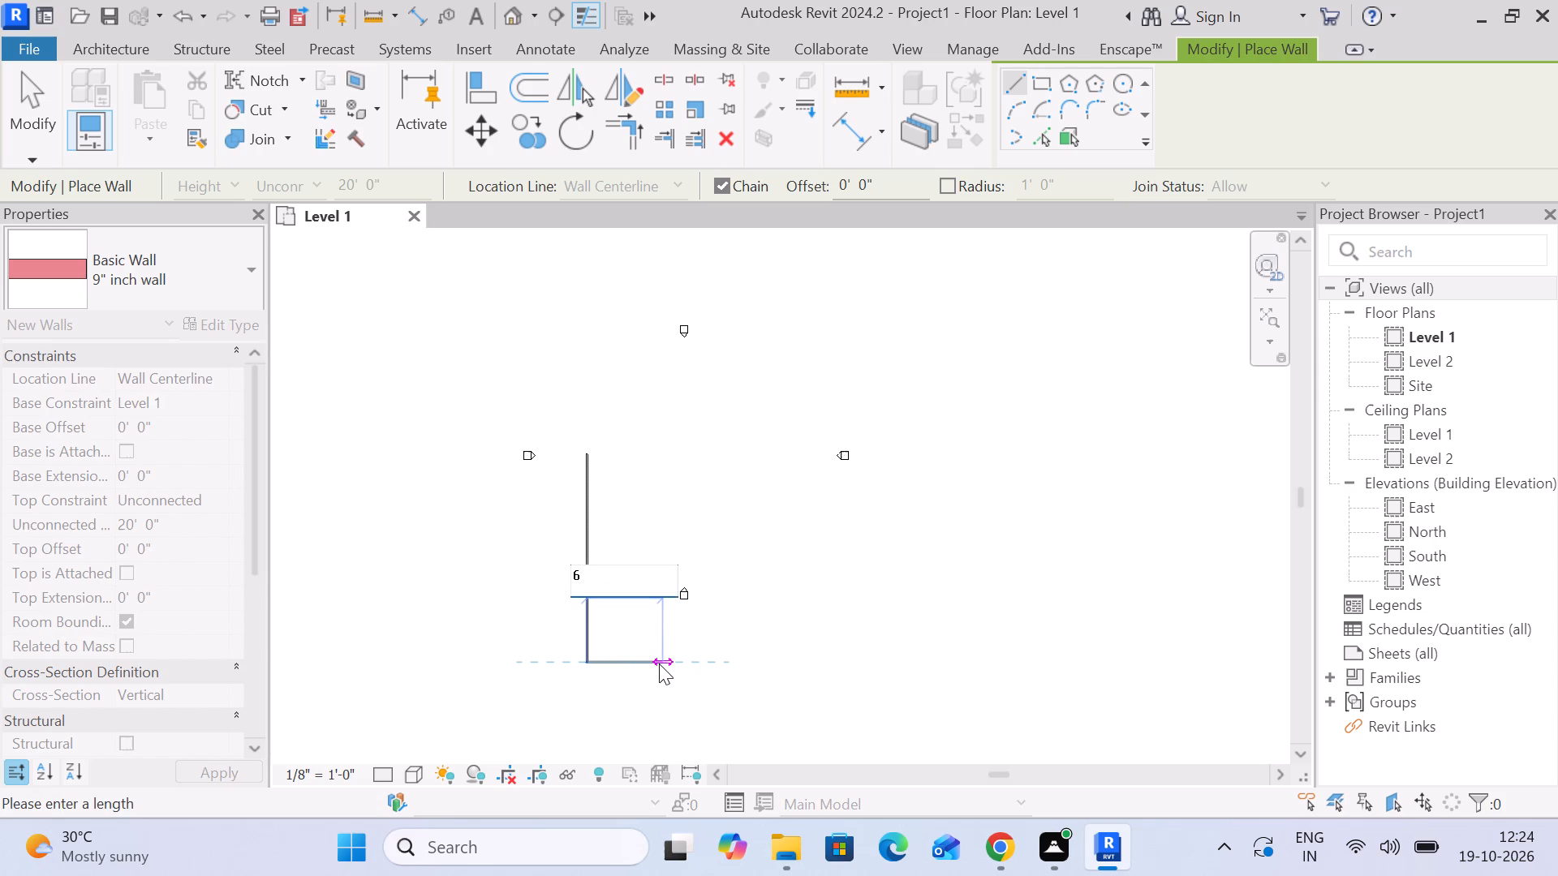
pyautogui.write("0'")
pyautogui.press('Return')
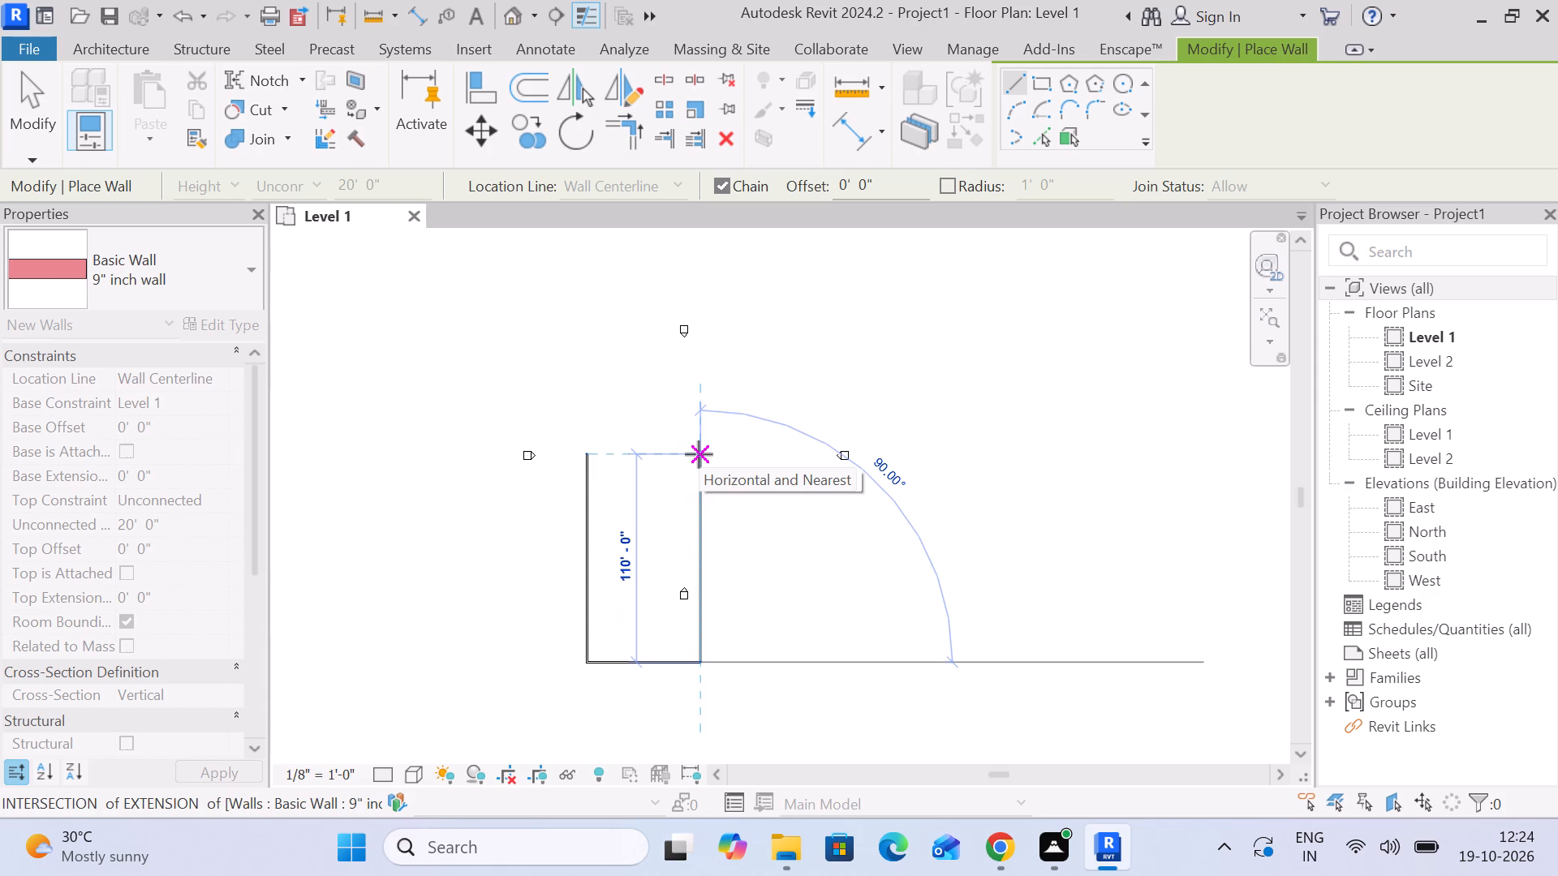
pyautogui.click(699, 454)
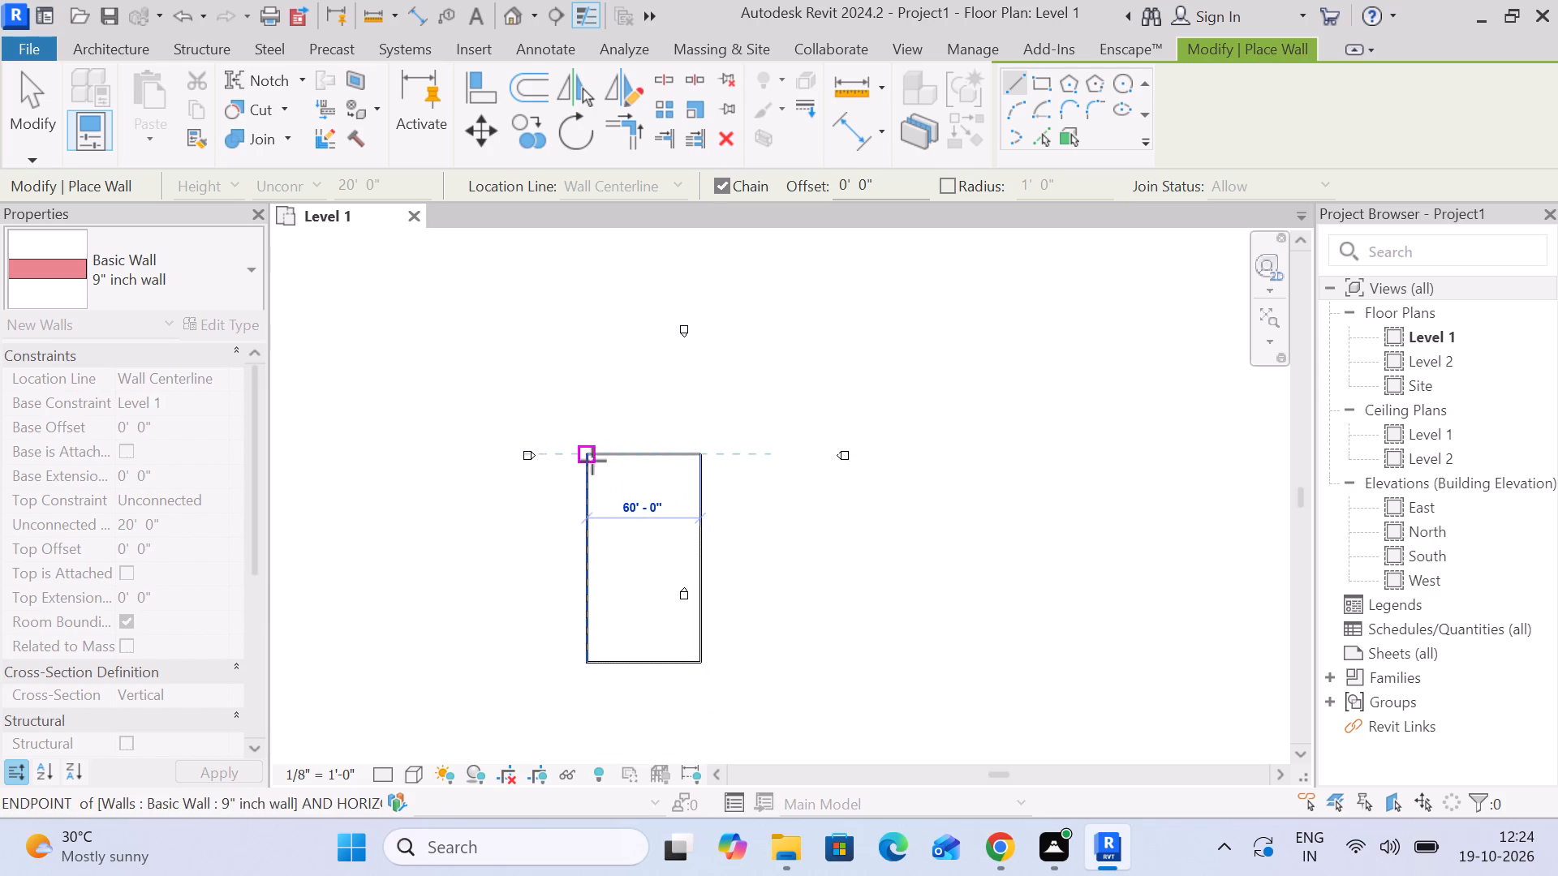
pyautogui.click(584, 457)
pyautogui.press('Escape')
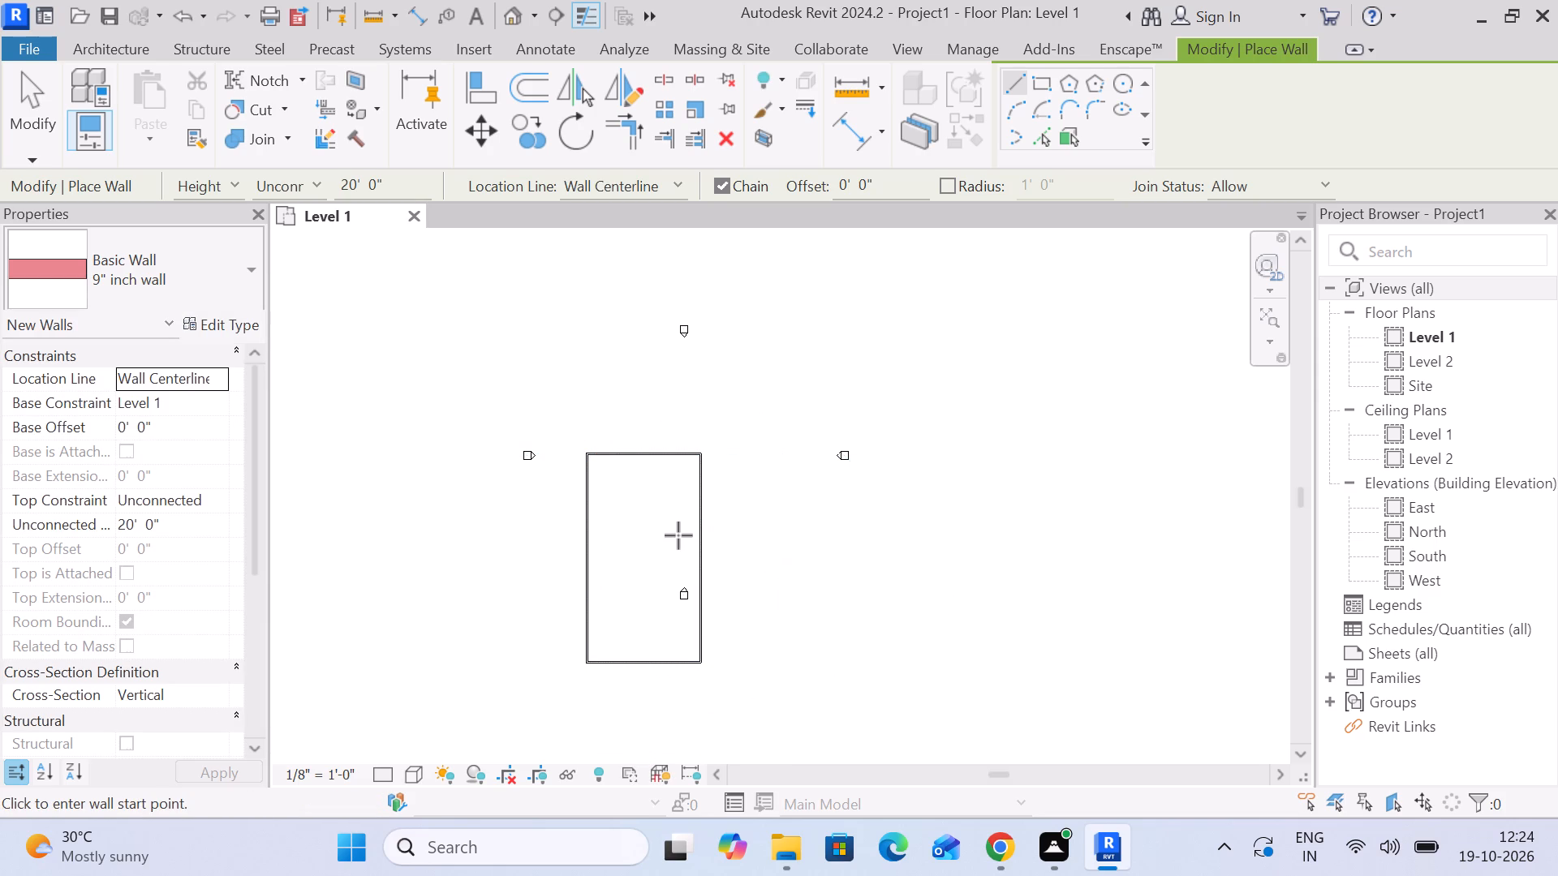
pyautogui.press('Escape')
# Examine the rectangle's right and bottom walls, checking their shared corner and the spacing to the opposite walls.
pyautogui.click(699, 536)
pyautogui.moveTo(705, 639); pyautogui.dragTo(710, 622, button='middle')
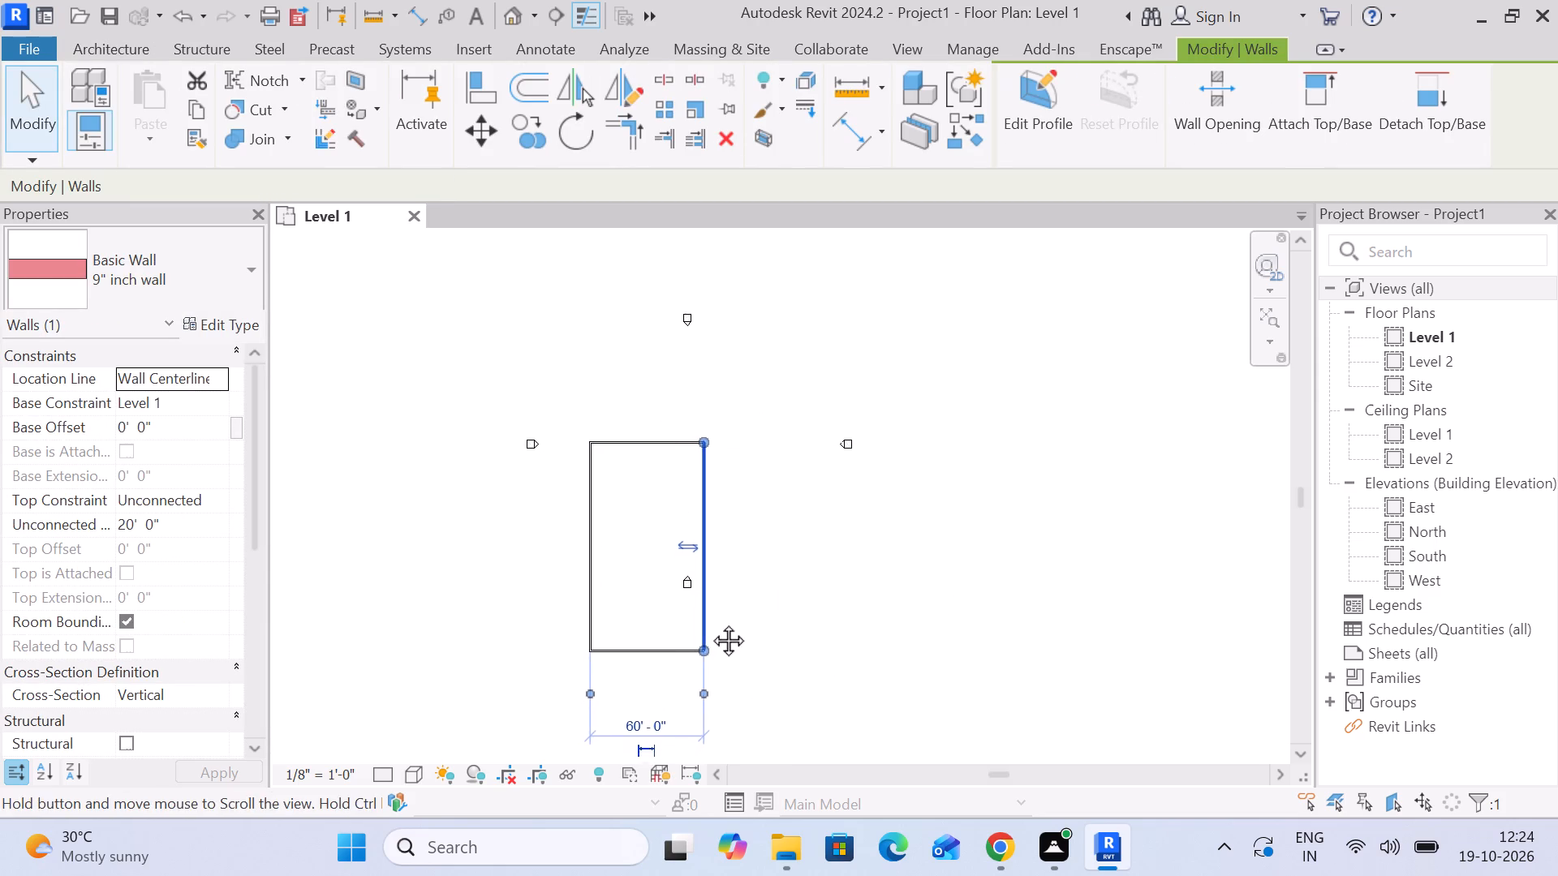
pyautogui.moveTo(710, 622); pyautogui.dragTo(718, 592, button='middle')
pyautogui.scroll(20, 710, 622)
pyautogui.scroll(2, 710, 622)
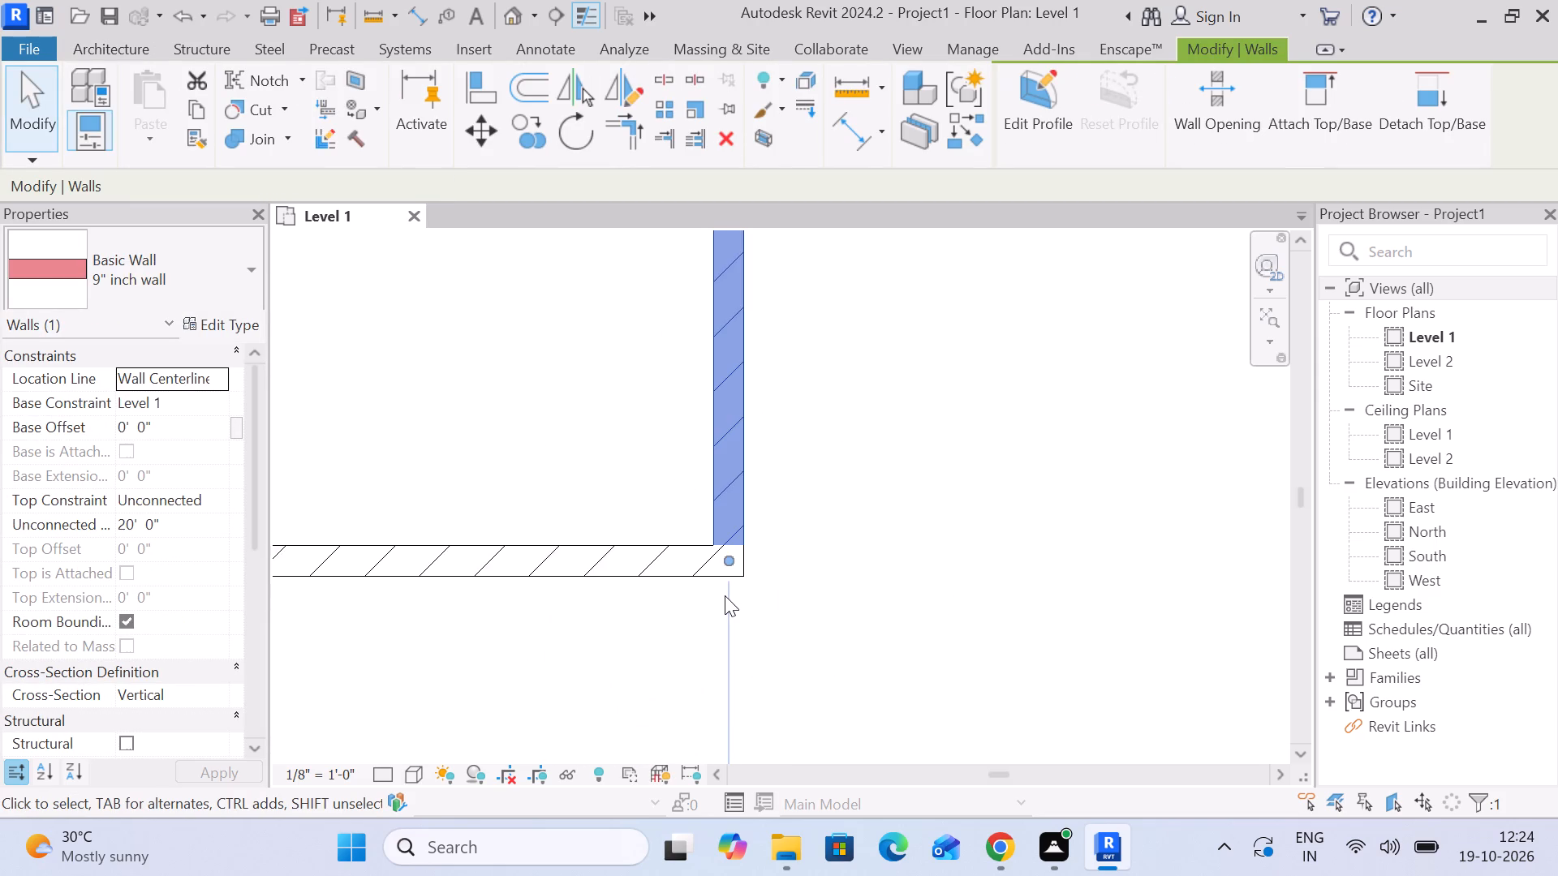
pyautogui.scroll(-18, 725, 595)
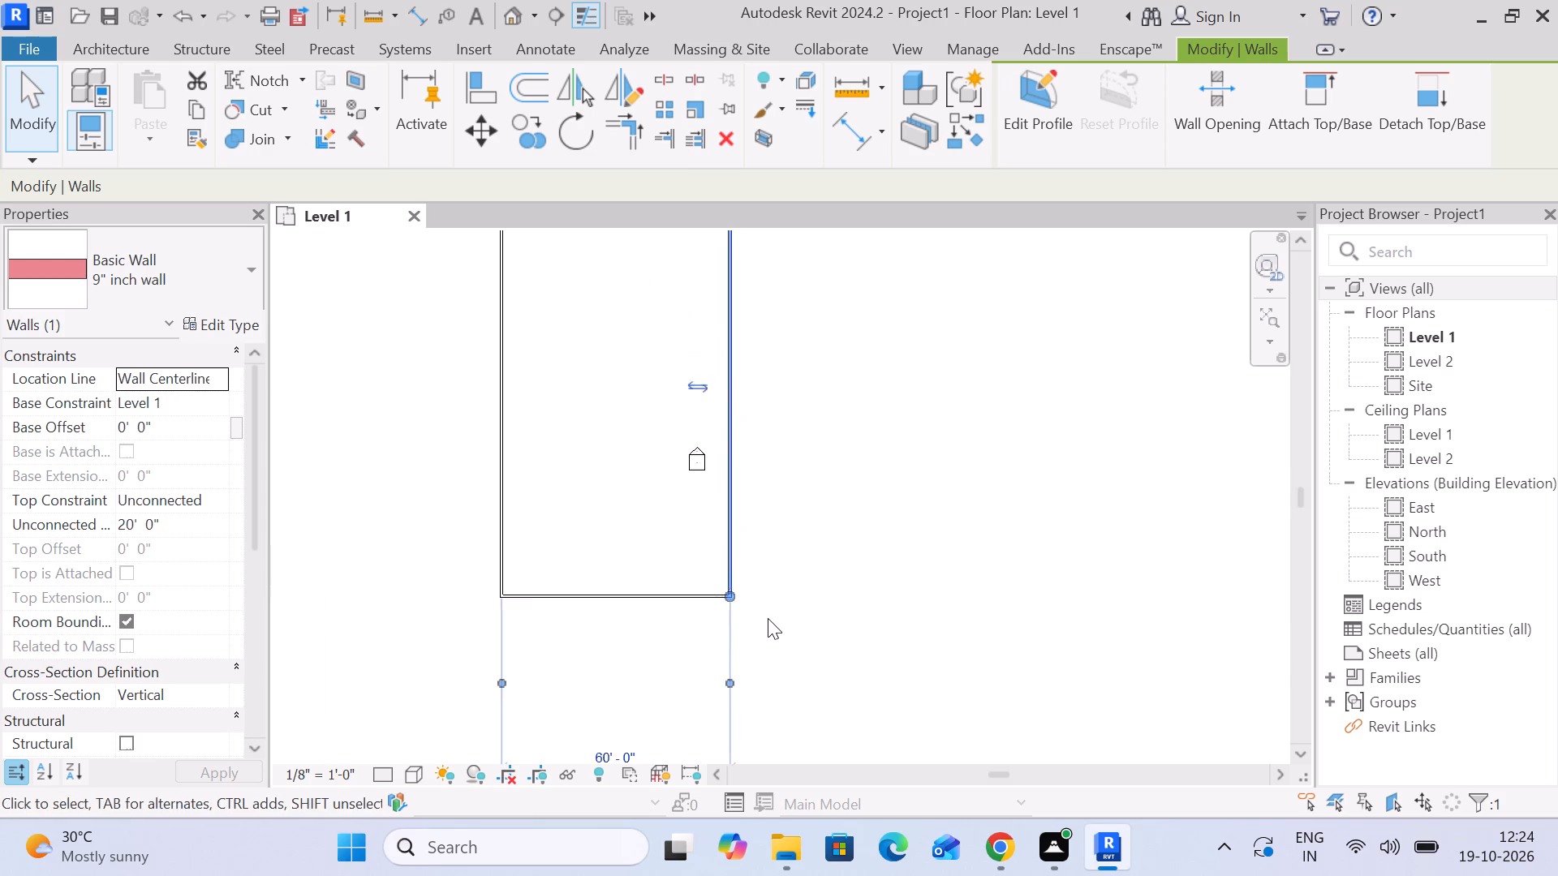
pyautogui.scroll(-1, 768, 618)
pyautogui.moveTo(768, 618); pyautogui.dragTo(848, 482, button='middle')
pyautogui.press('Escape')
pyautogui.click(744, 472)
pyautogui.scroll(2, 617, 482)
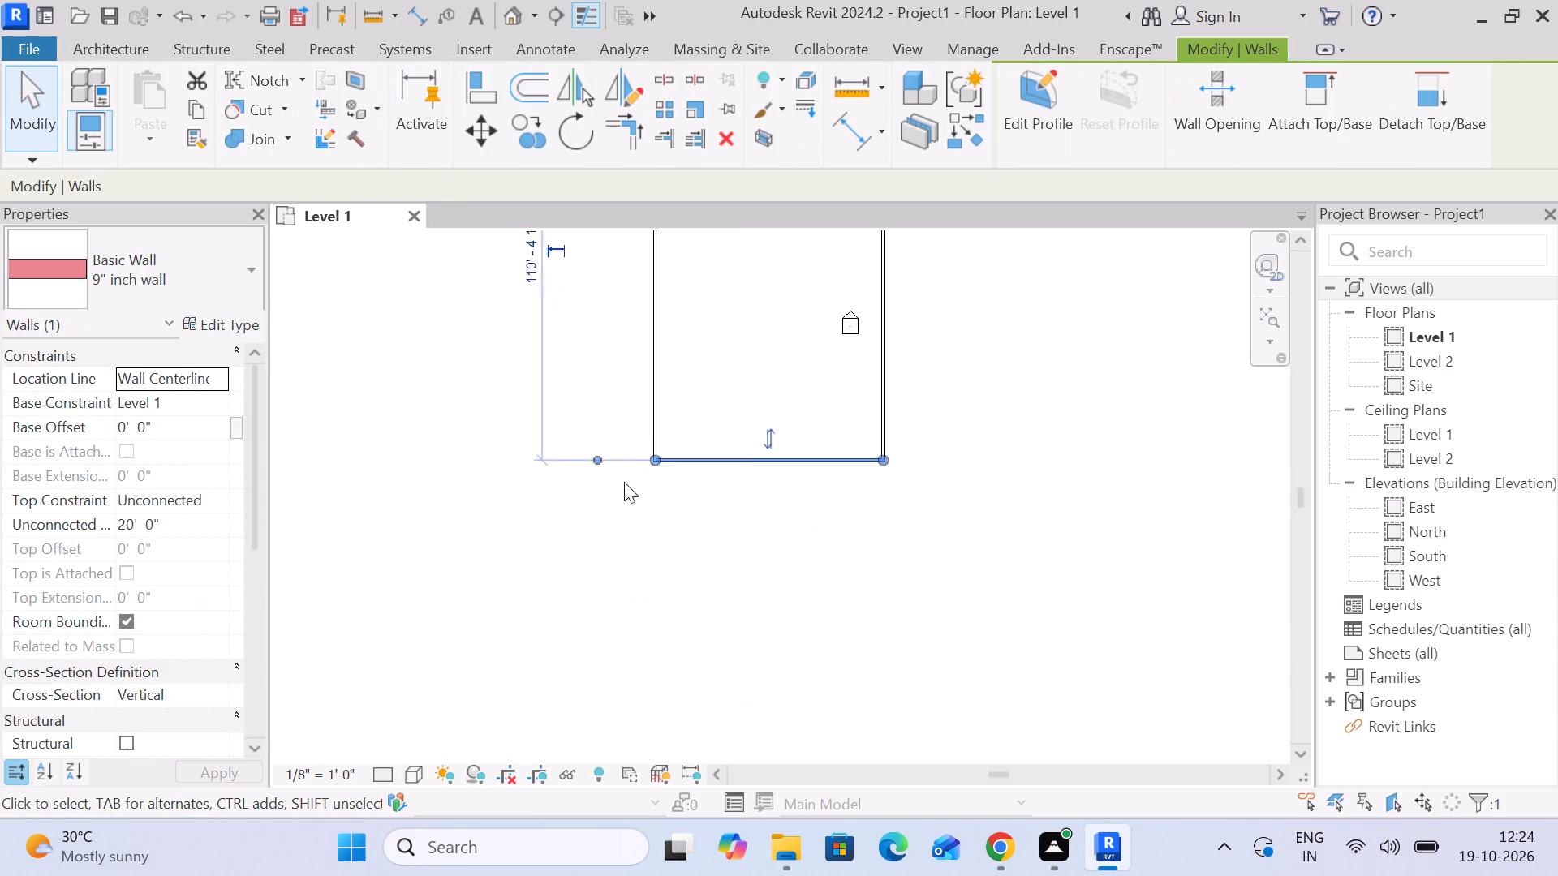
# Set up an aligned dimension that picks individual references and prefers wall faces.
pyautogui.scroll(-4, 648, 497)
pyautogui.moveTo(677, 518); pyautogui.dragTo(648, 579, button='middle')
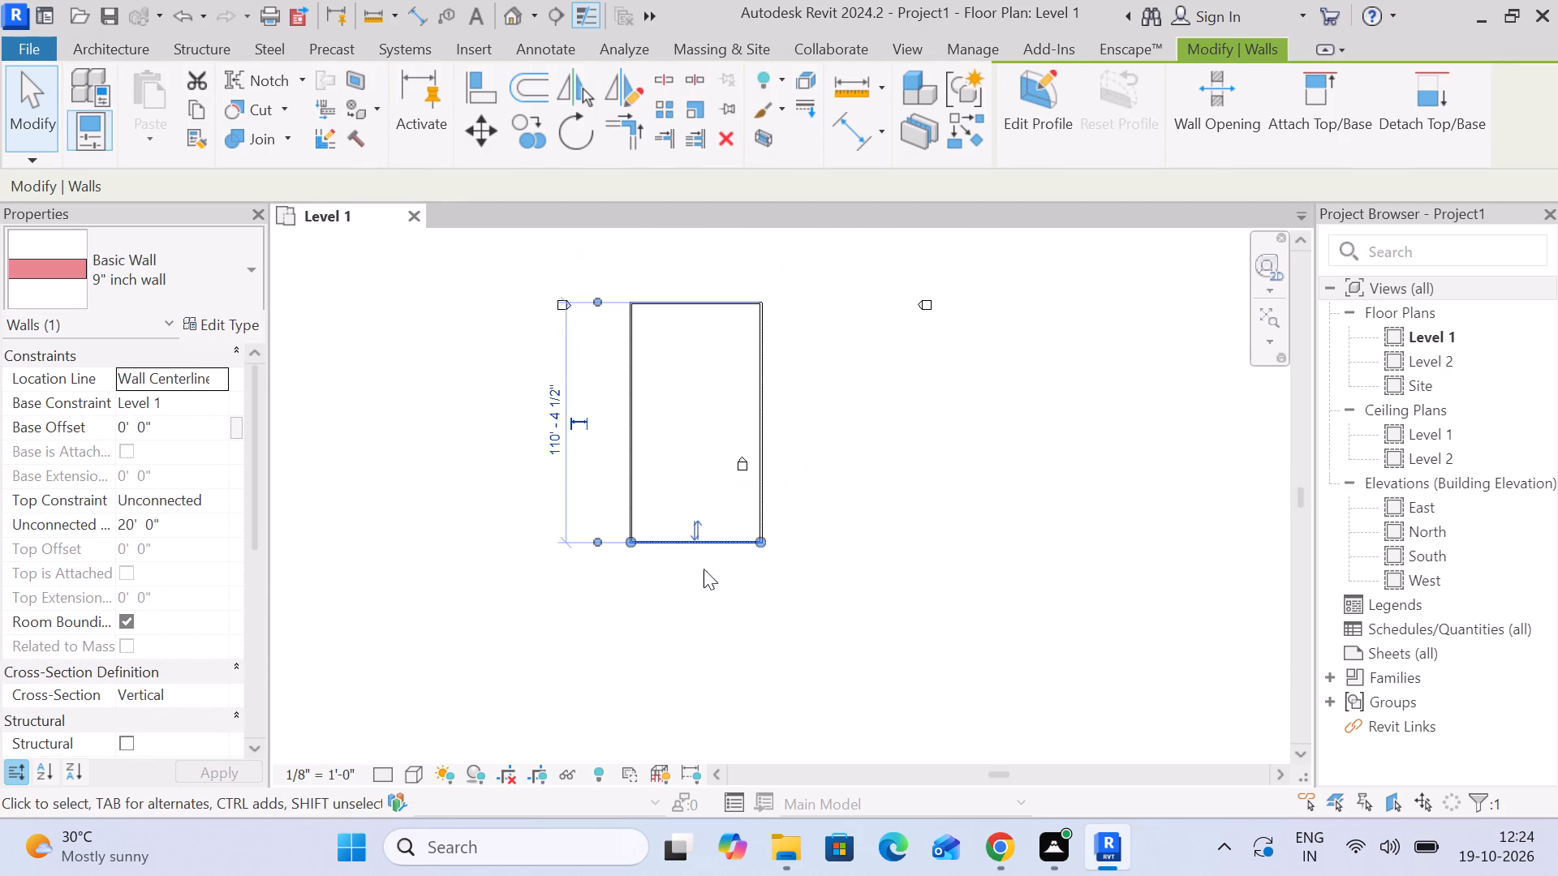
pyautogui.click(684, 333)
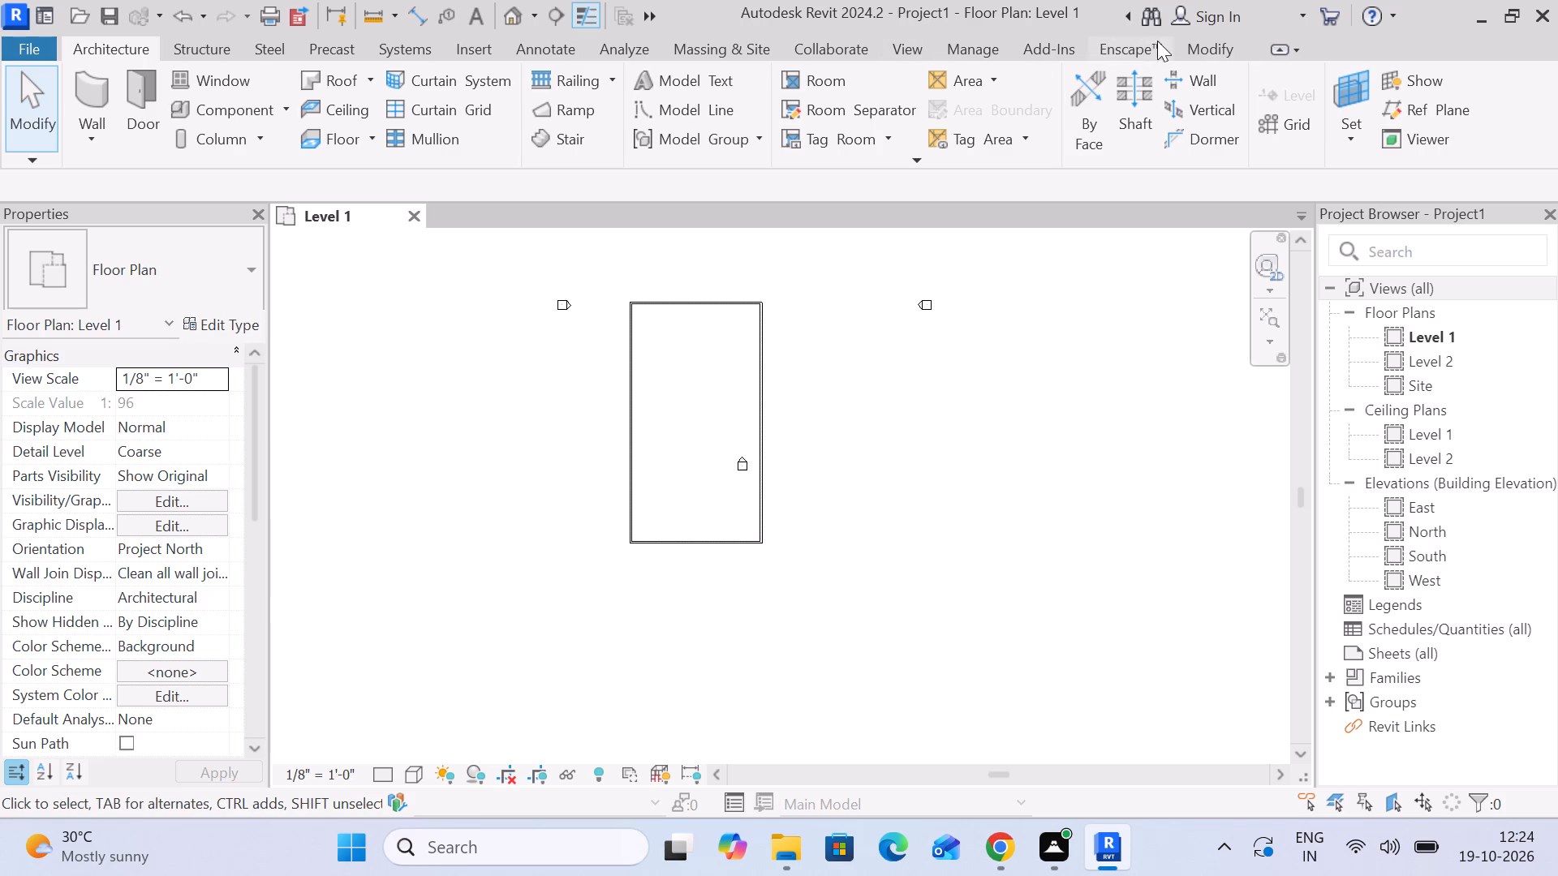
pyautogui.click(1218, 46)
pyautogui.click(827, 119)
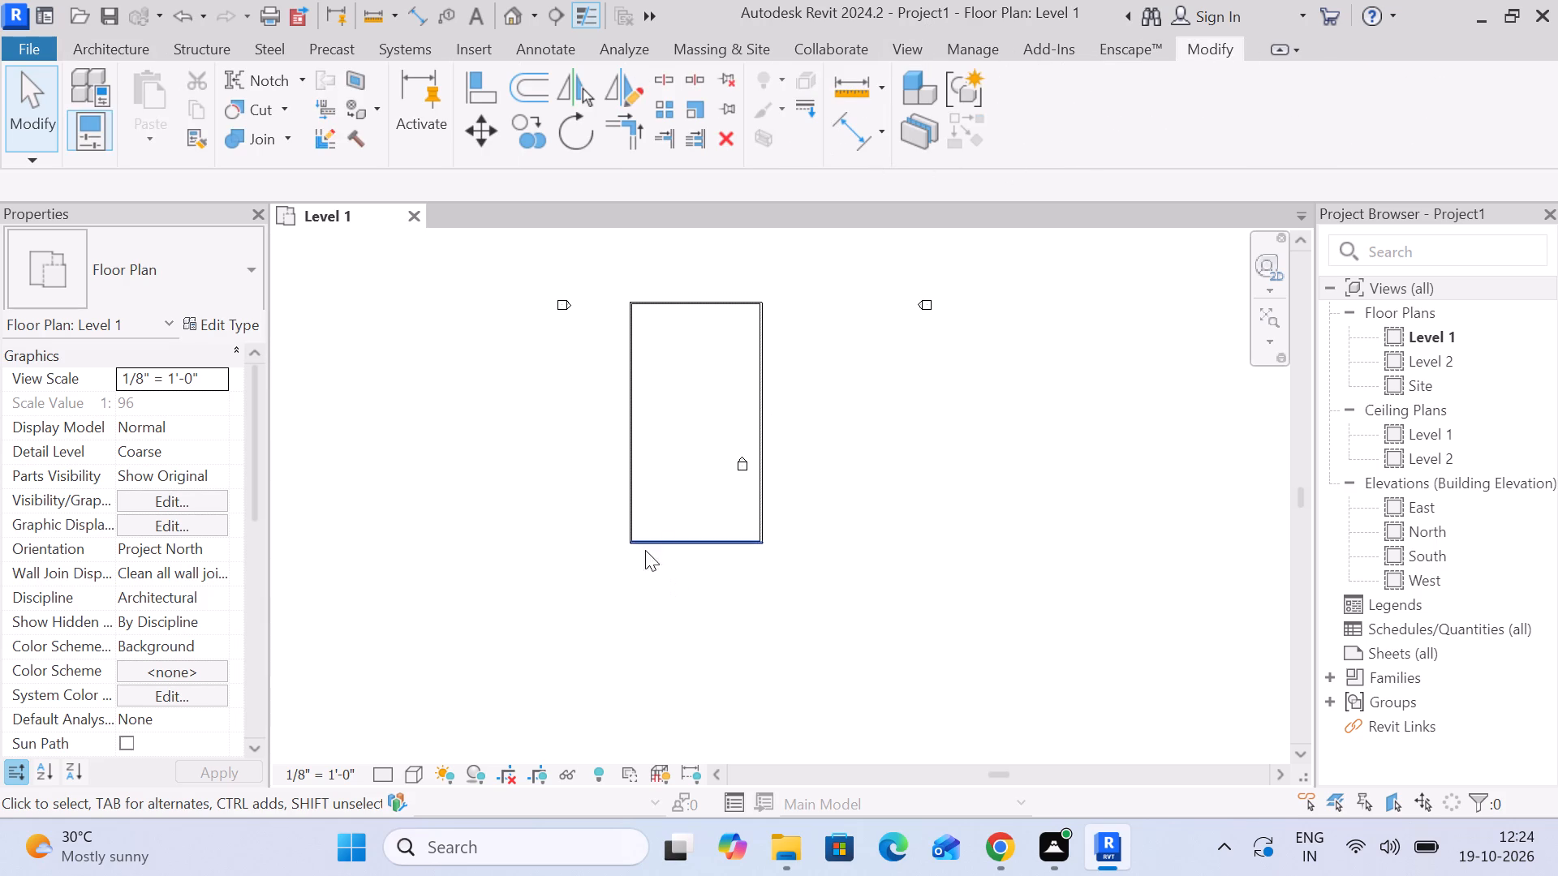
pyautogui.click(858, 135)
pyautogui.scroll(4, 643, 569)
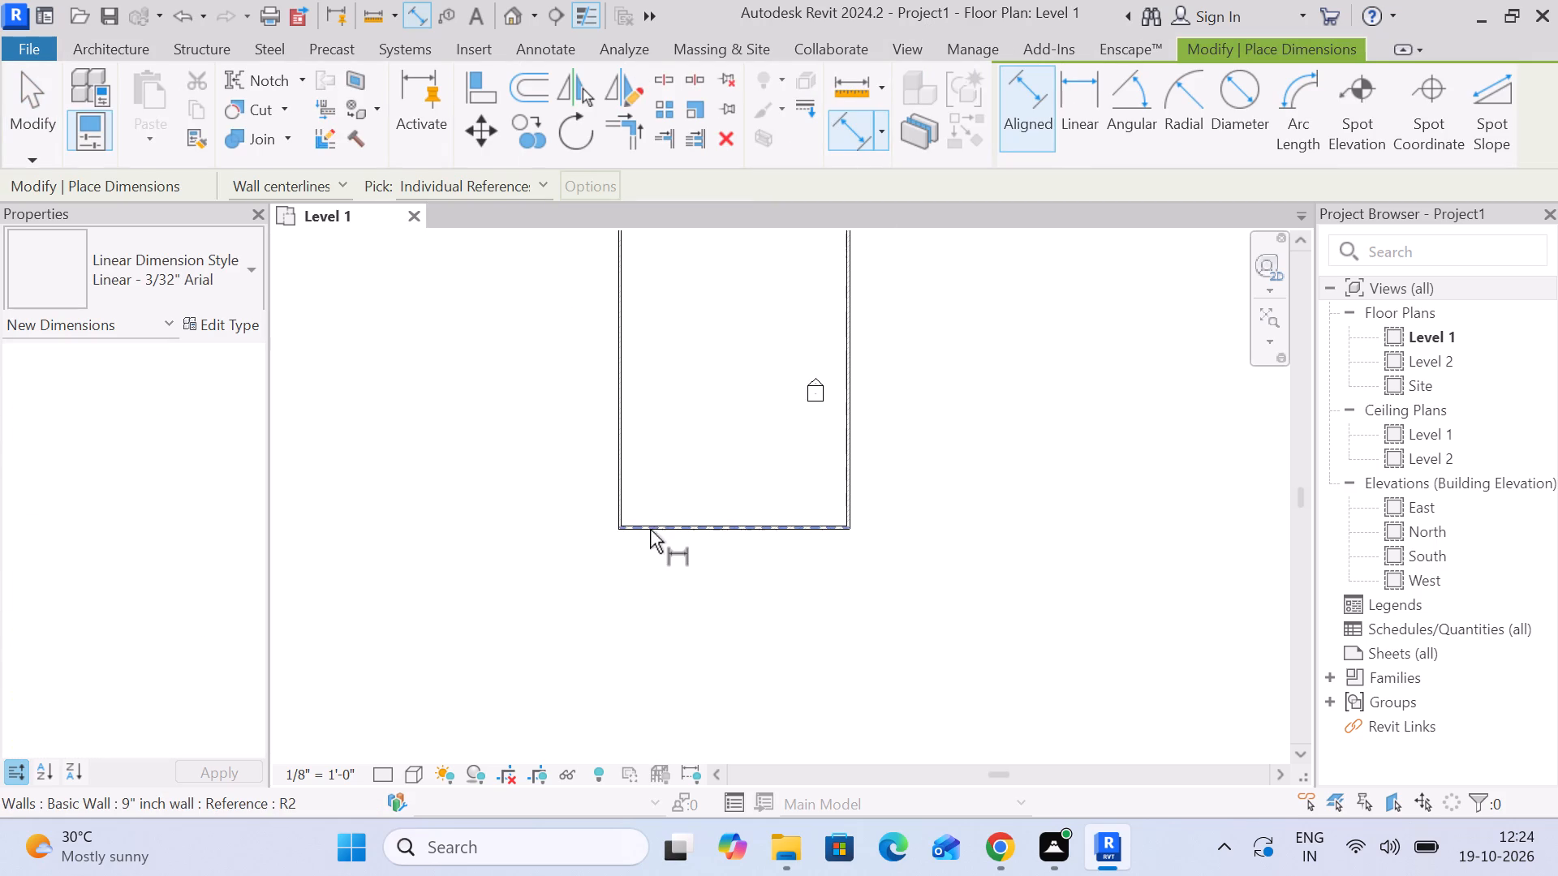
pyautogui.scroll(17, 650, 532)
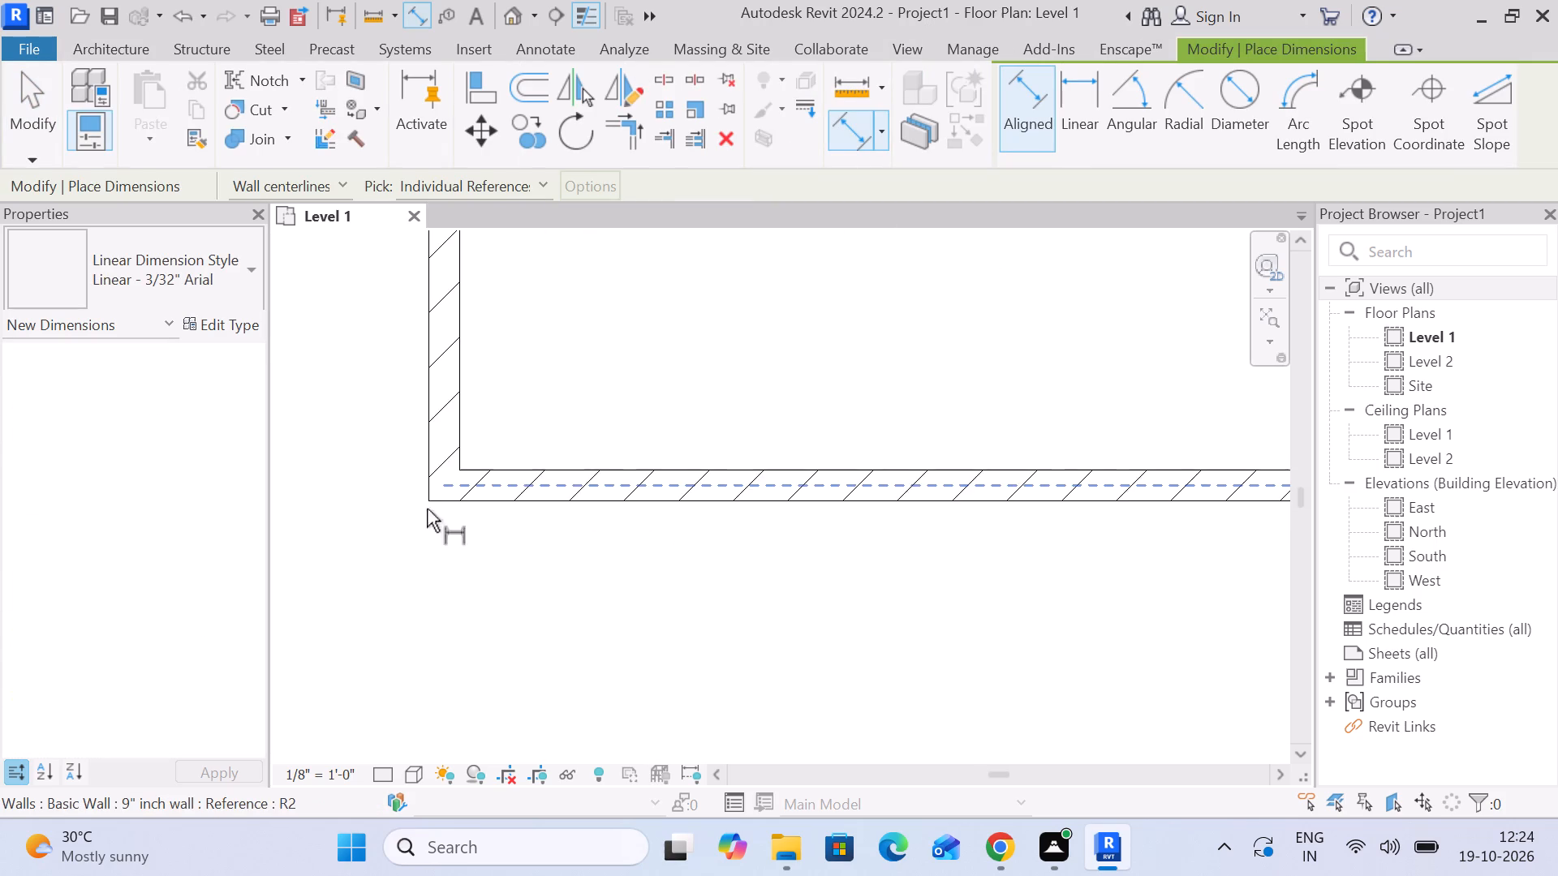
pyautogui.scroll(1, 384, 504)
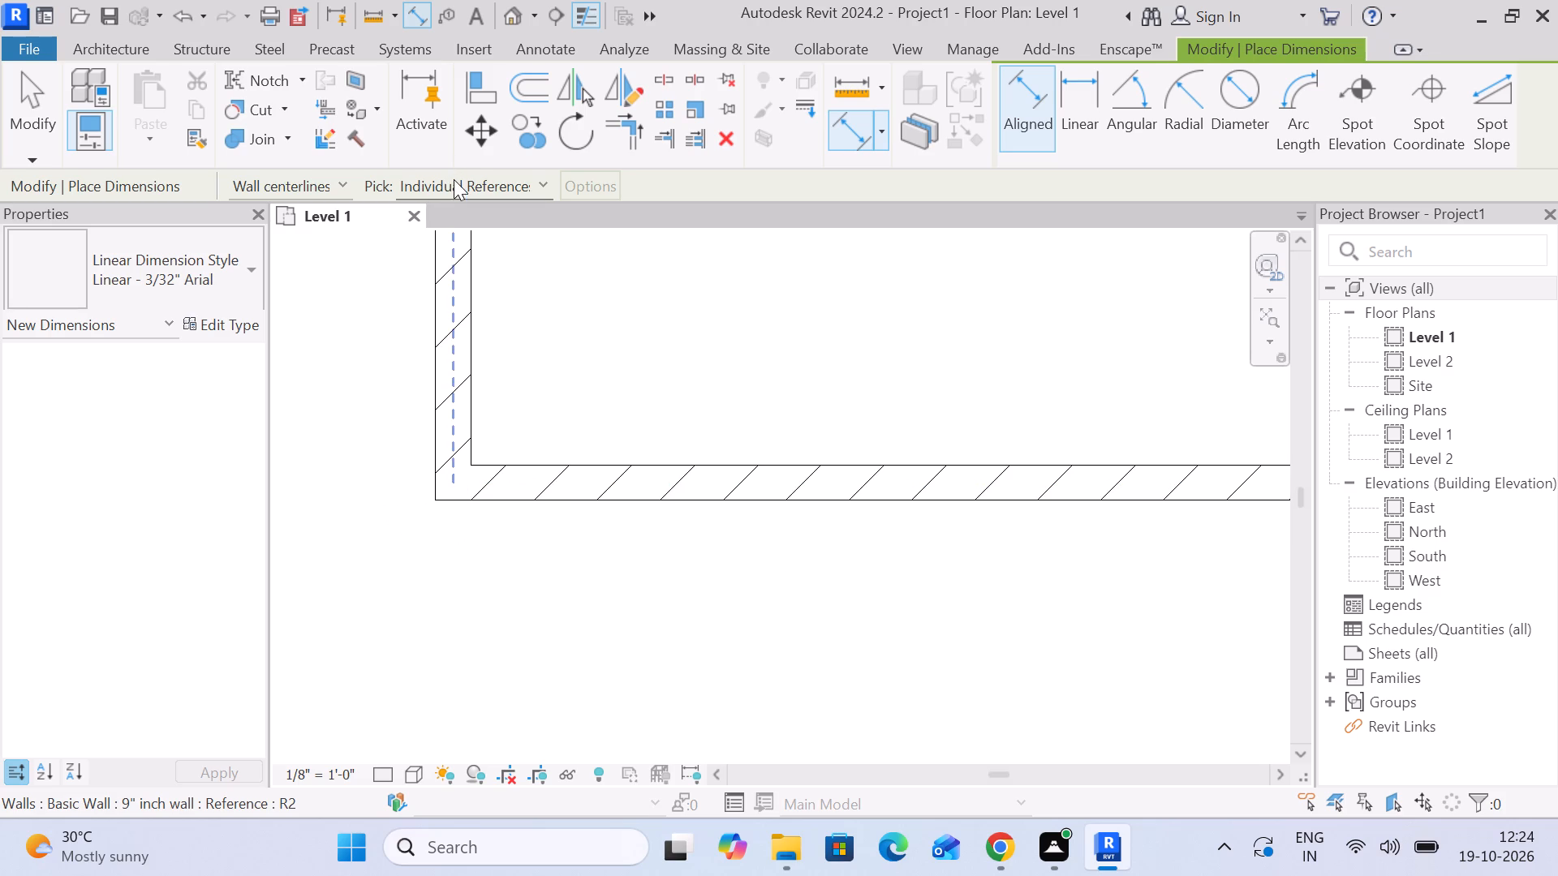
pyautogui.click(454, 179)
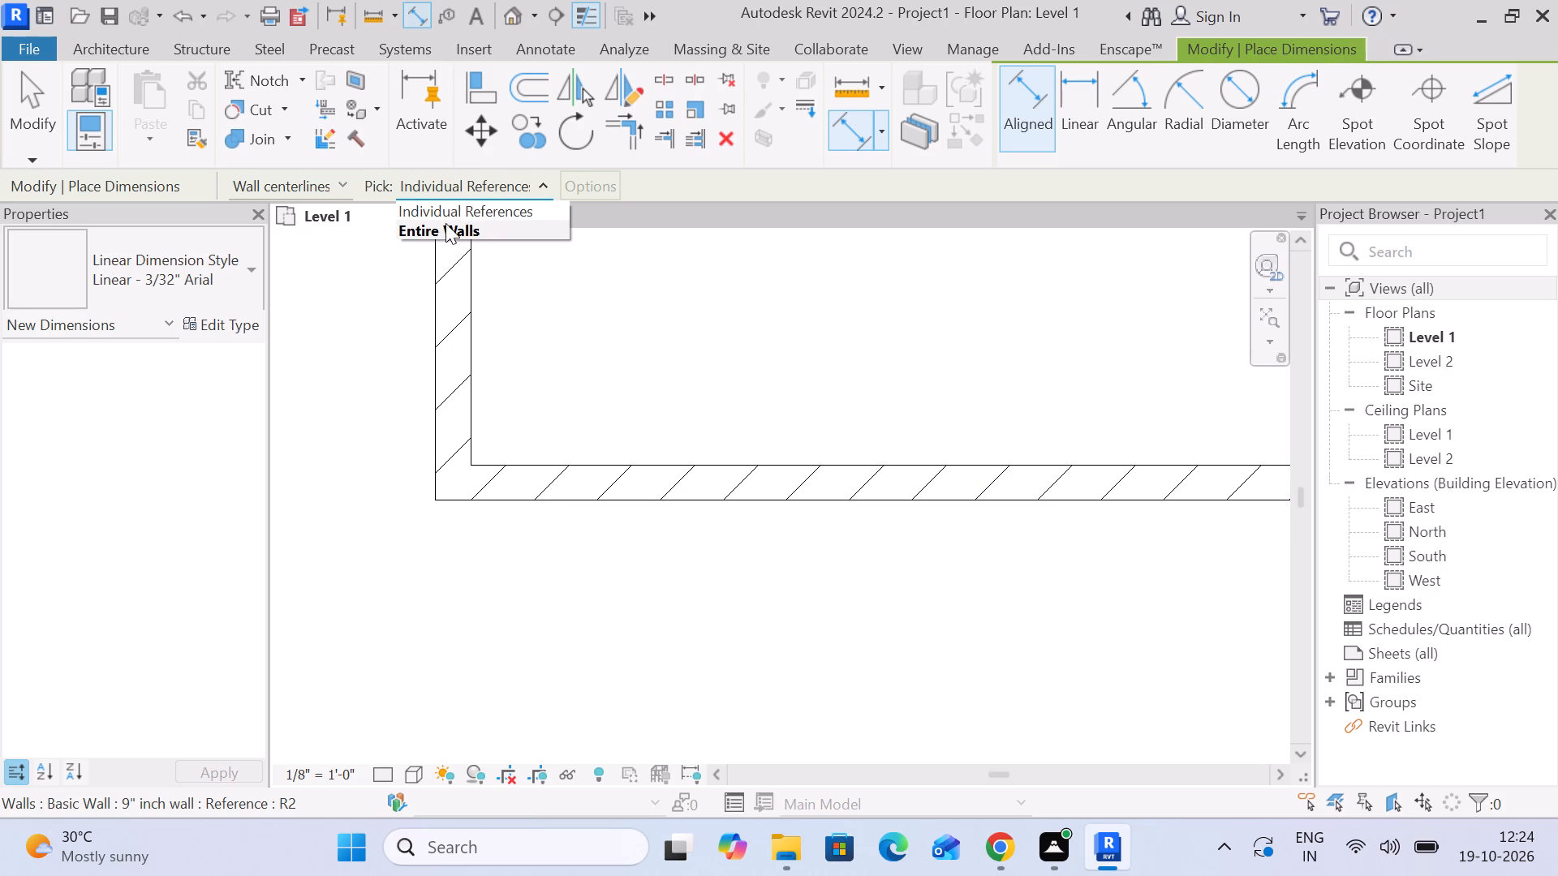
pyautogui.click(447, 222)
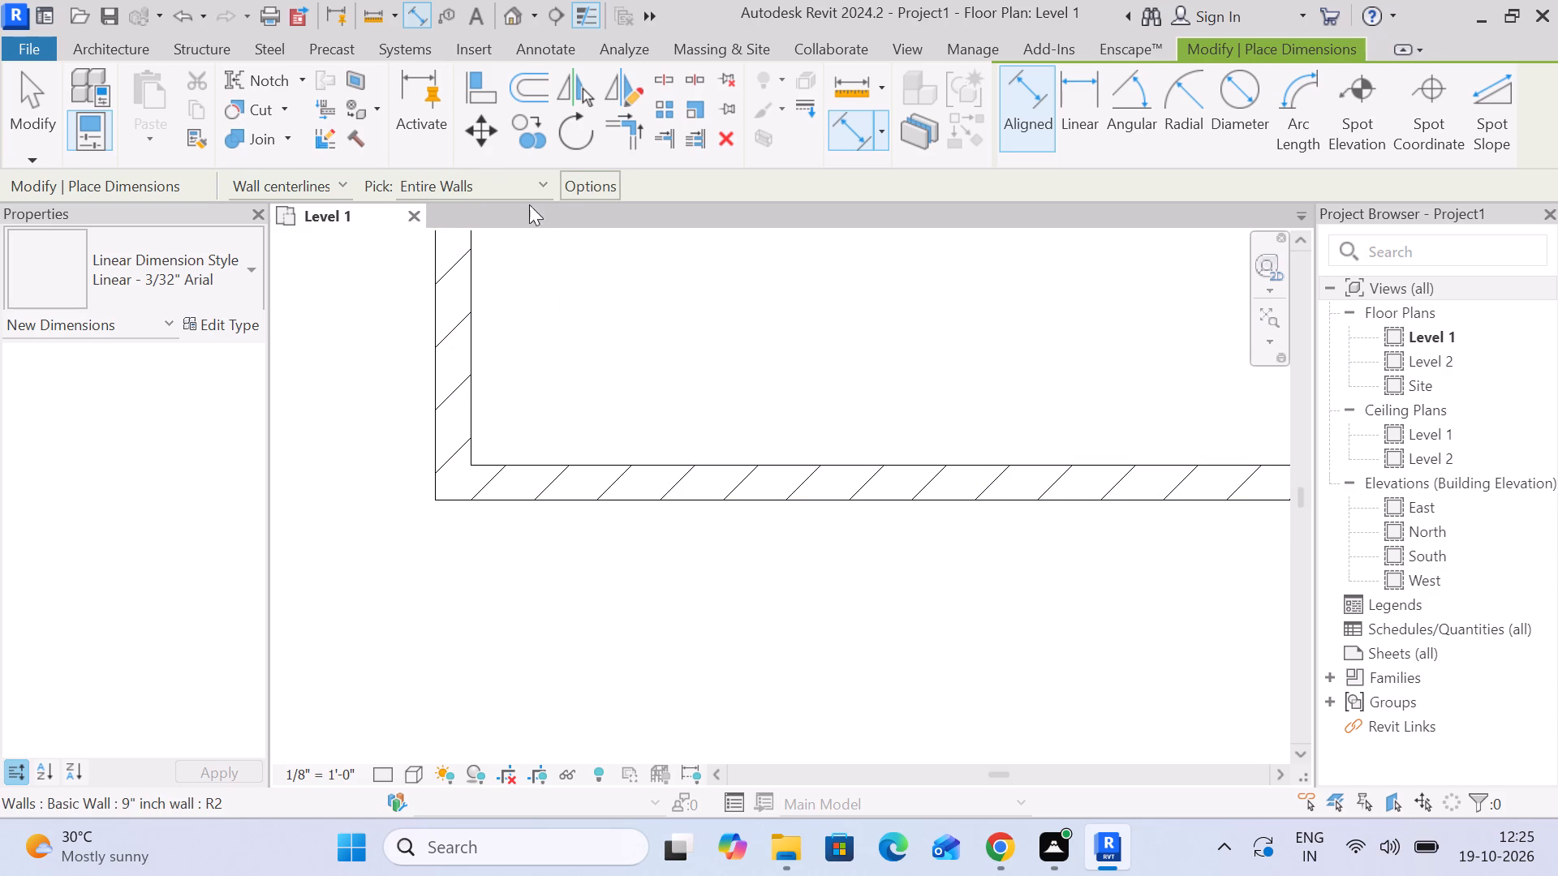
pyautogui.click(514, 182)
pyautogui.click(490, 213)
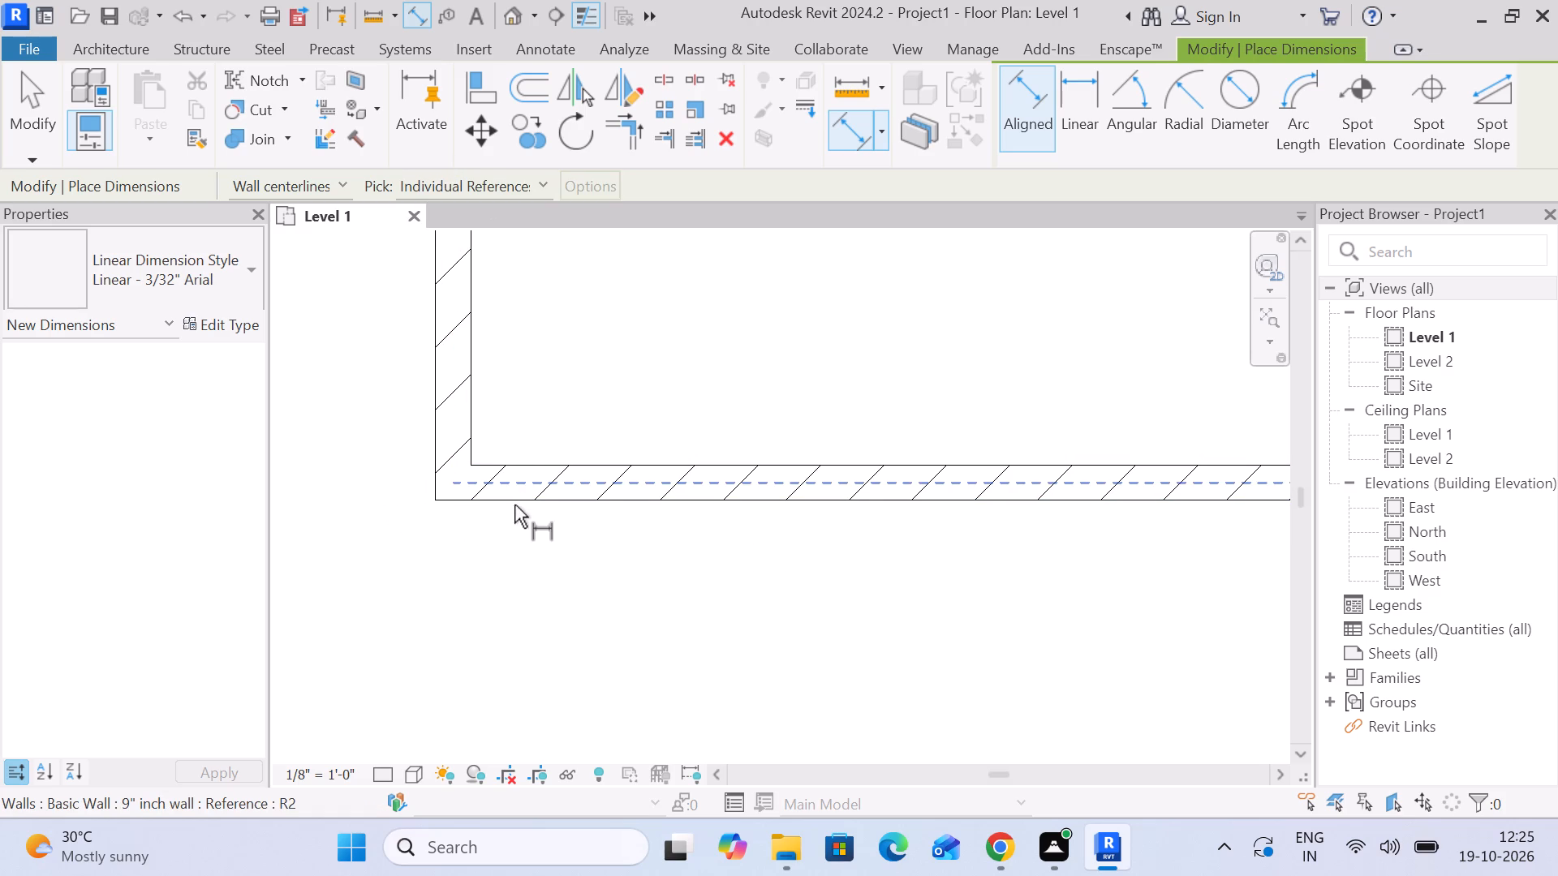
pyautogui.click(334, 181)
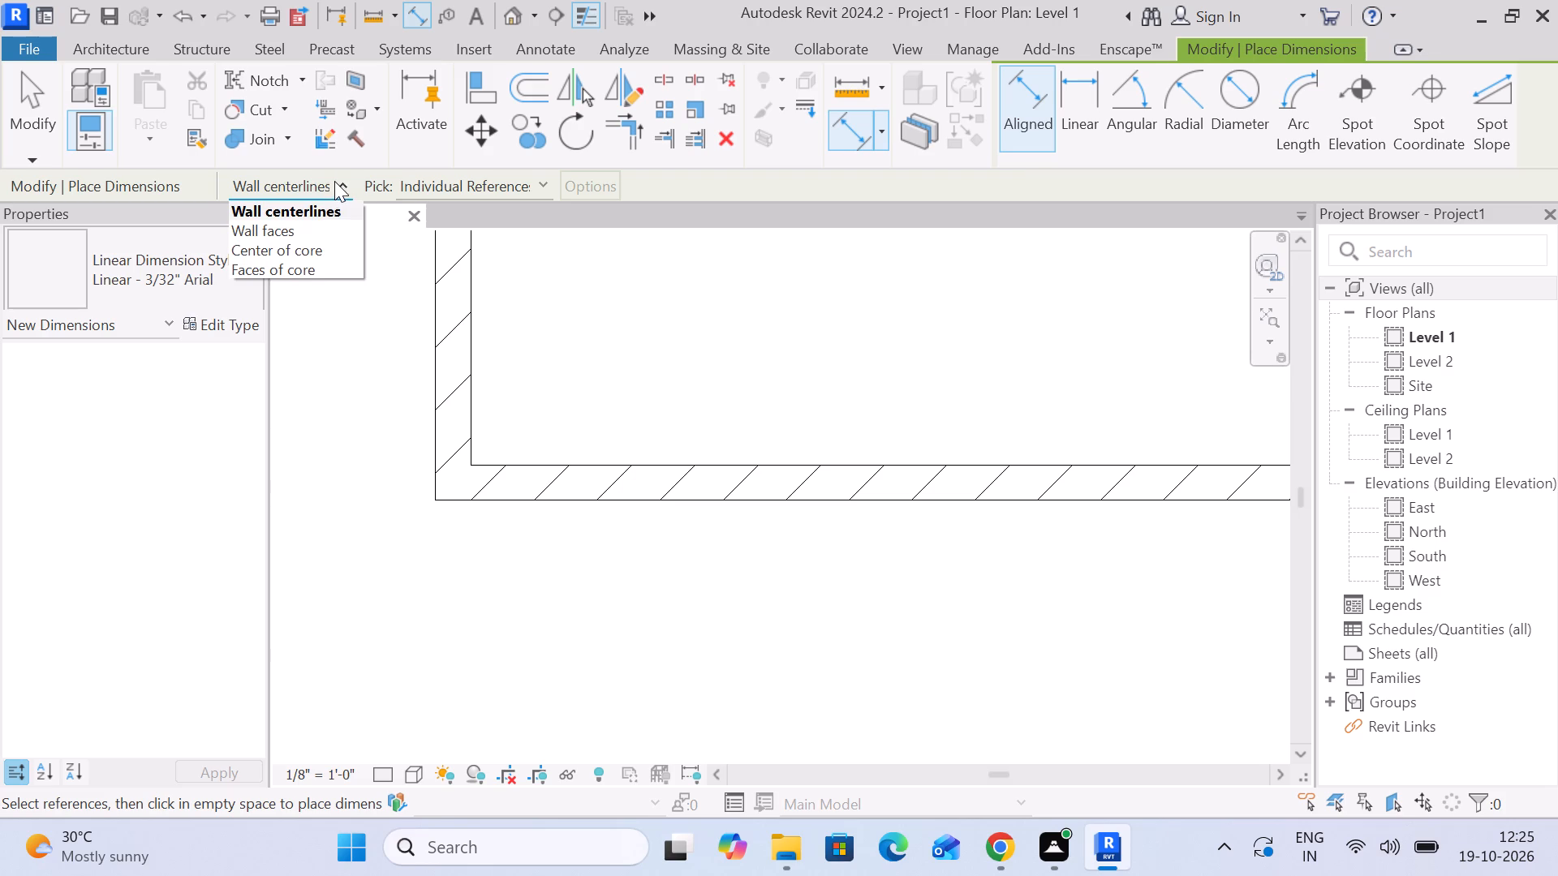
pyautogui.click(284, 219)
pyautogui.click(335, 178)
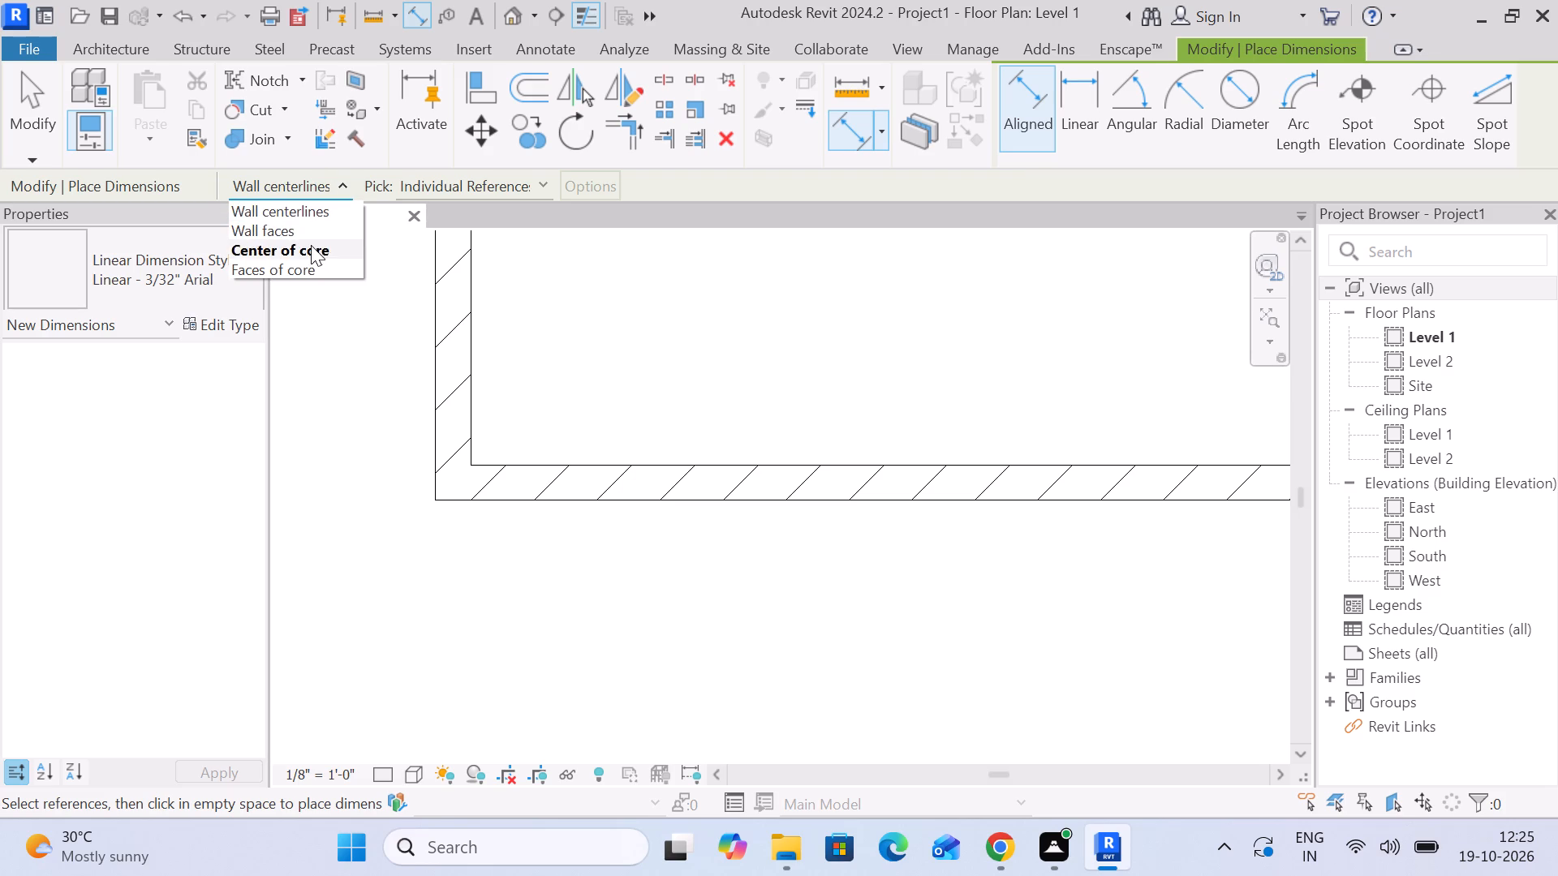
pyautogui.click(313, 234)
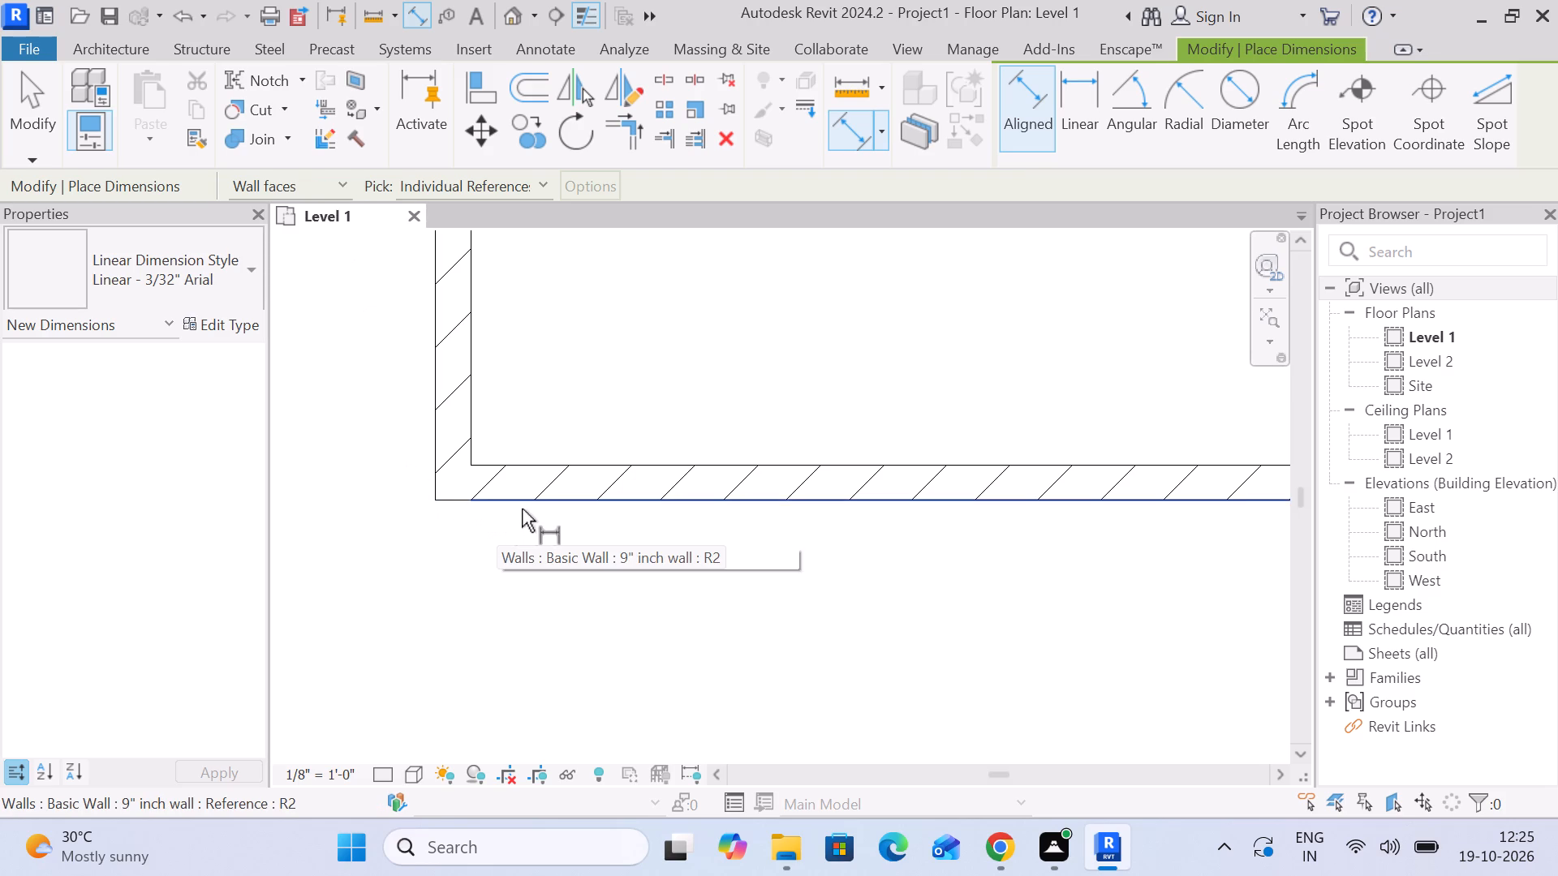
# Dimension the rectangle's overall vertical length between the outer faces of the bottom and top walls, placing it outside the left wall.
pyautogui.click(522, 509)
pyautogui.scroll(-9, 536, 425)
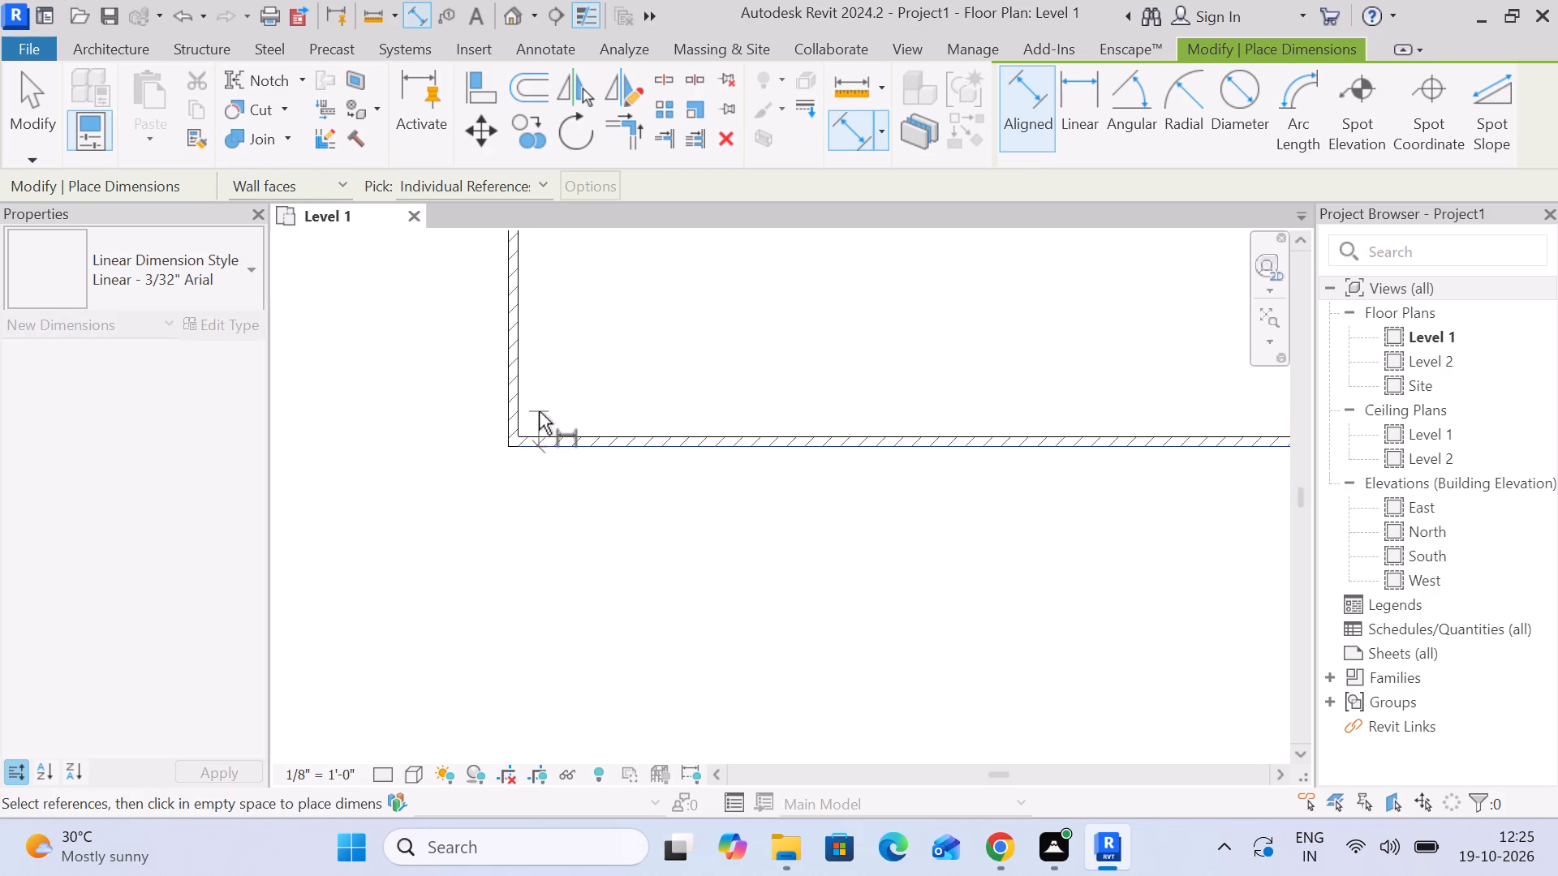
pyautogui.scroll(-4, 539, 411)
pyautogui.moveTo(540, 422); pyautogui.dragTo(544, 849, button='middle')
pyautogui.scroll(-4, 616, 333)
pyautogui.moveTo(610, 364); pyautogui.dragTo(607, 629, button='middle')
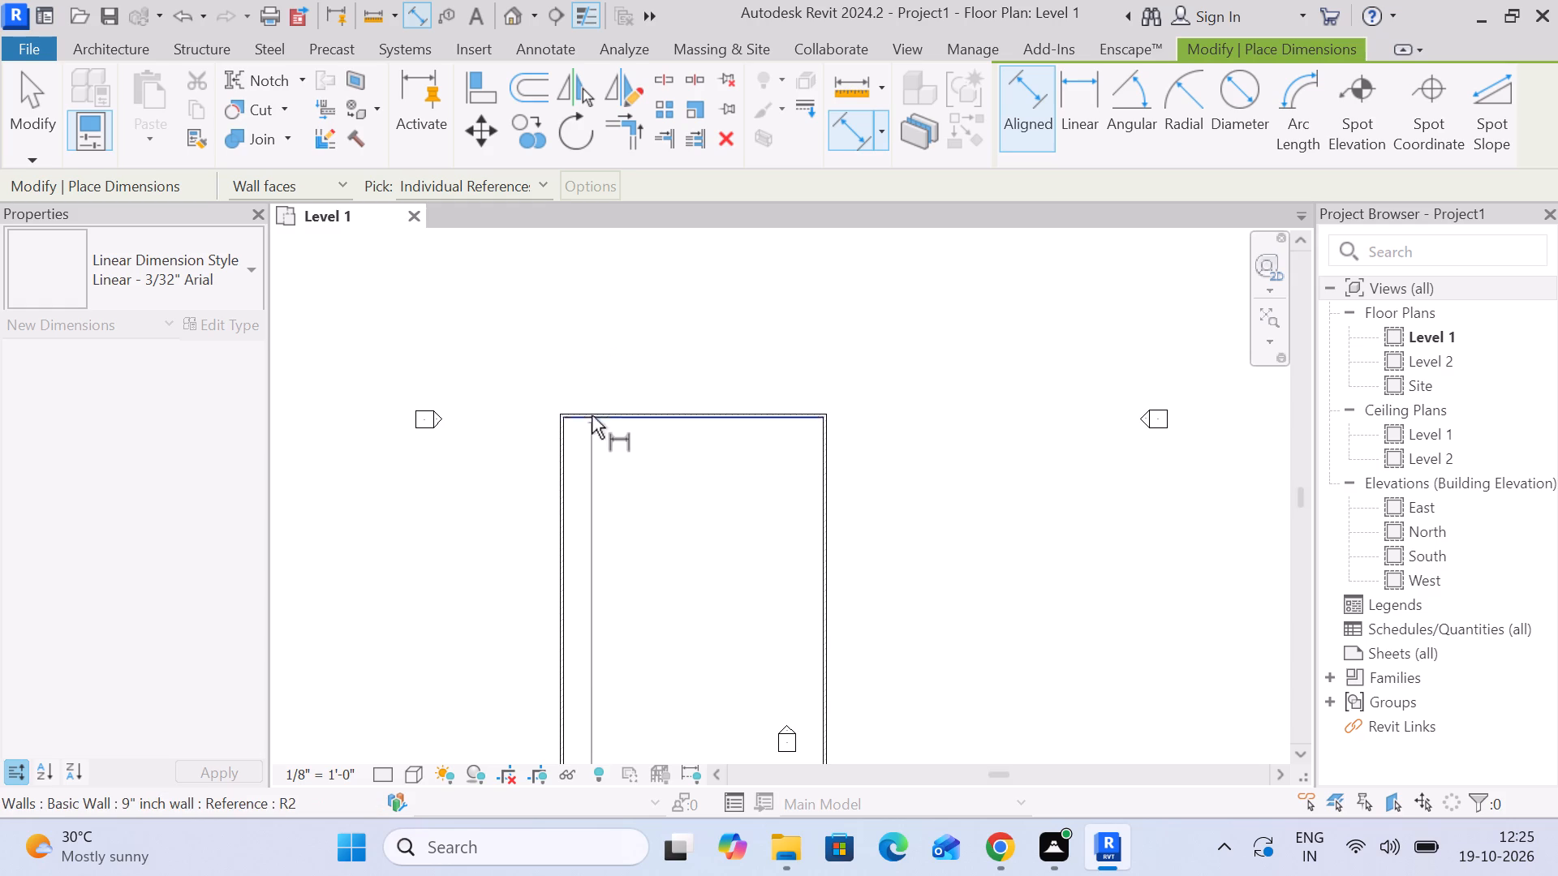
pyautogui.scroll(10, 583, 421)
pyautogui.click(564, 393)
pyautogui.scroll(-4, 593, 390)
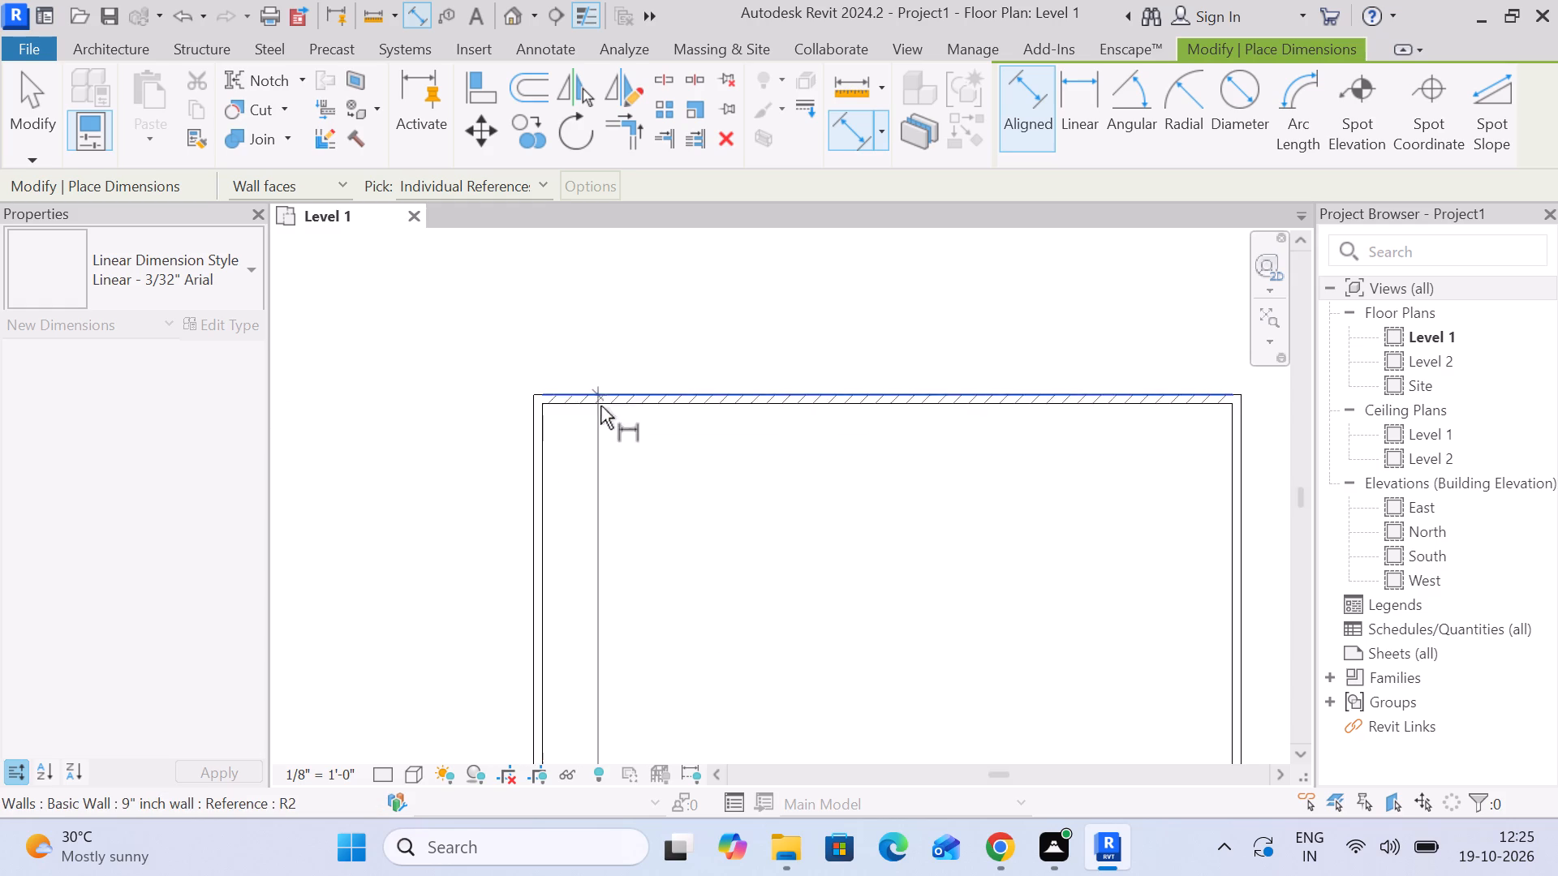
pyautogui.moveTo(600, 406); pyautogui.dragTo(742, 239, button='middle')
pyautogui.click(578, 479)
pyautogui.scroll(-5, 592, 491)
pyautogui.moveTo(737, 530); pyautogui.dragTo(739, 529, button='middle')
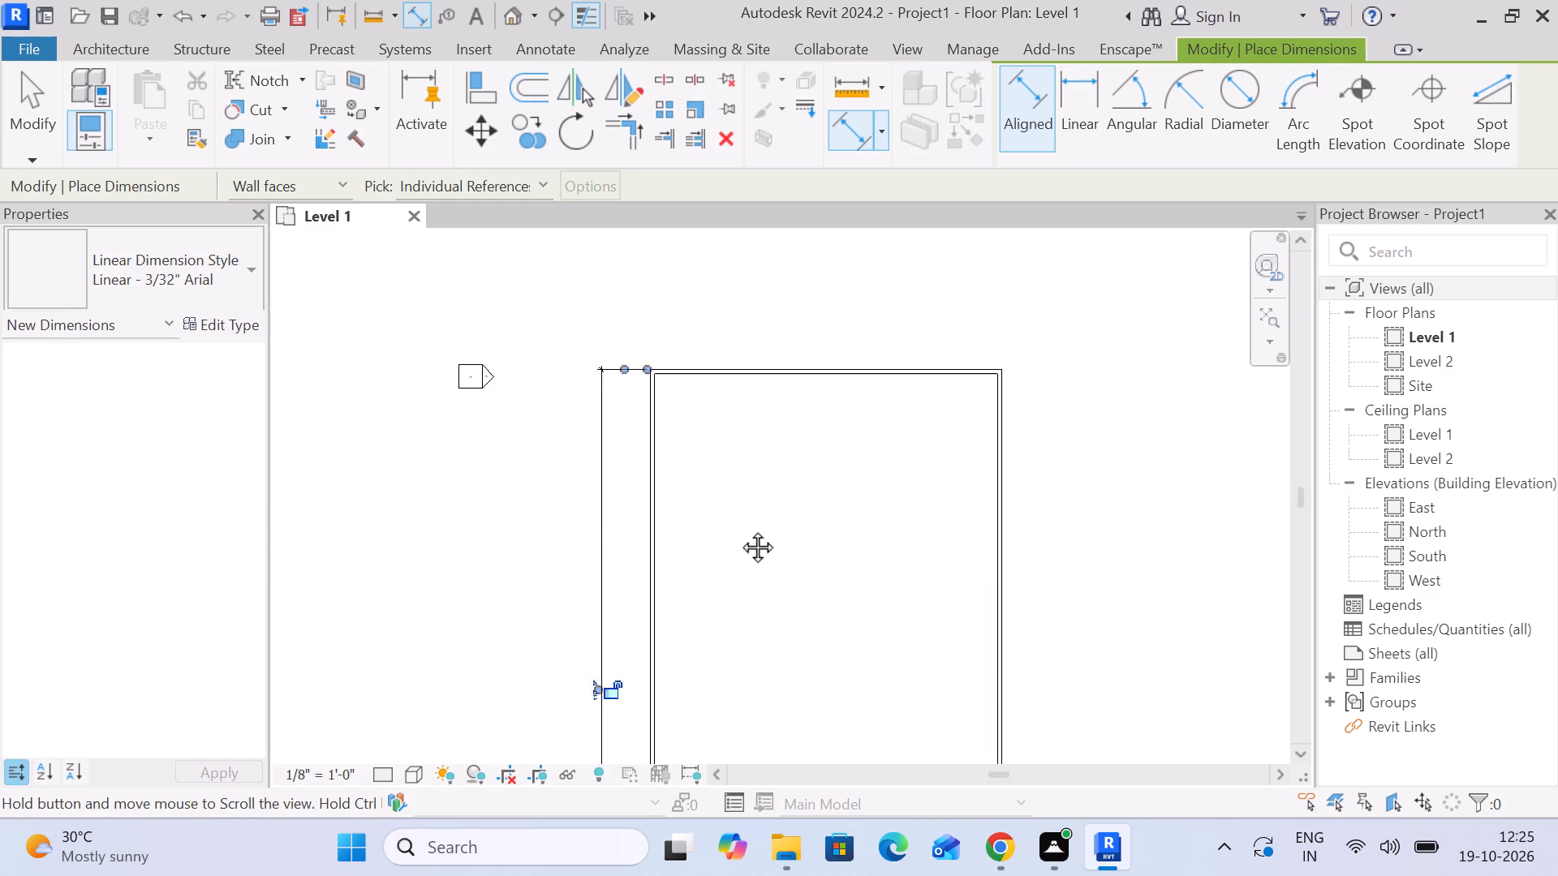
pyautogui.moveTo(739, 529); pyautogui.dragTo(679, 390, button='middle')
pyautogui.scroll(4, 603, 589)
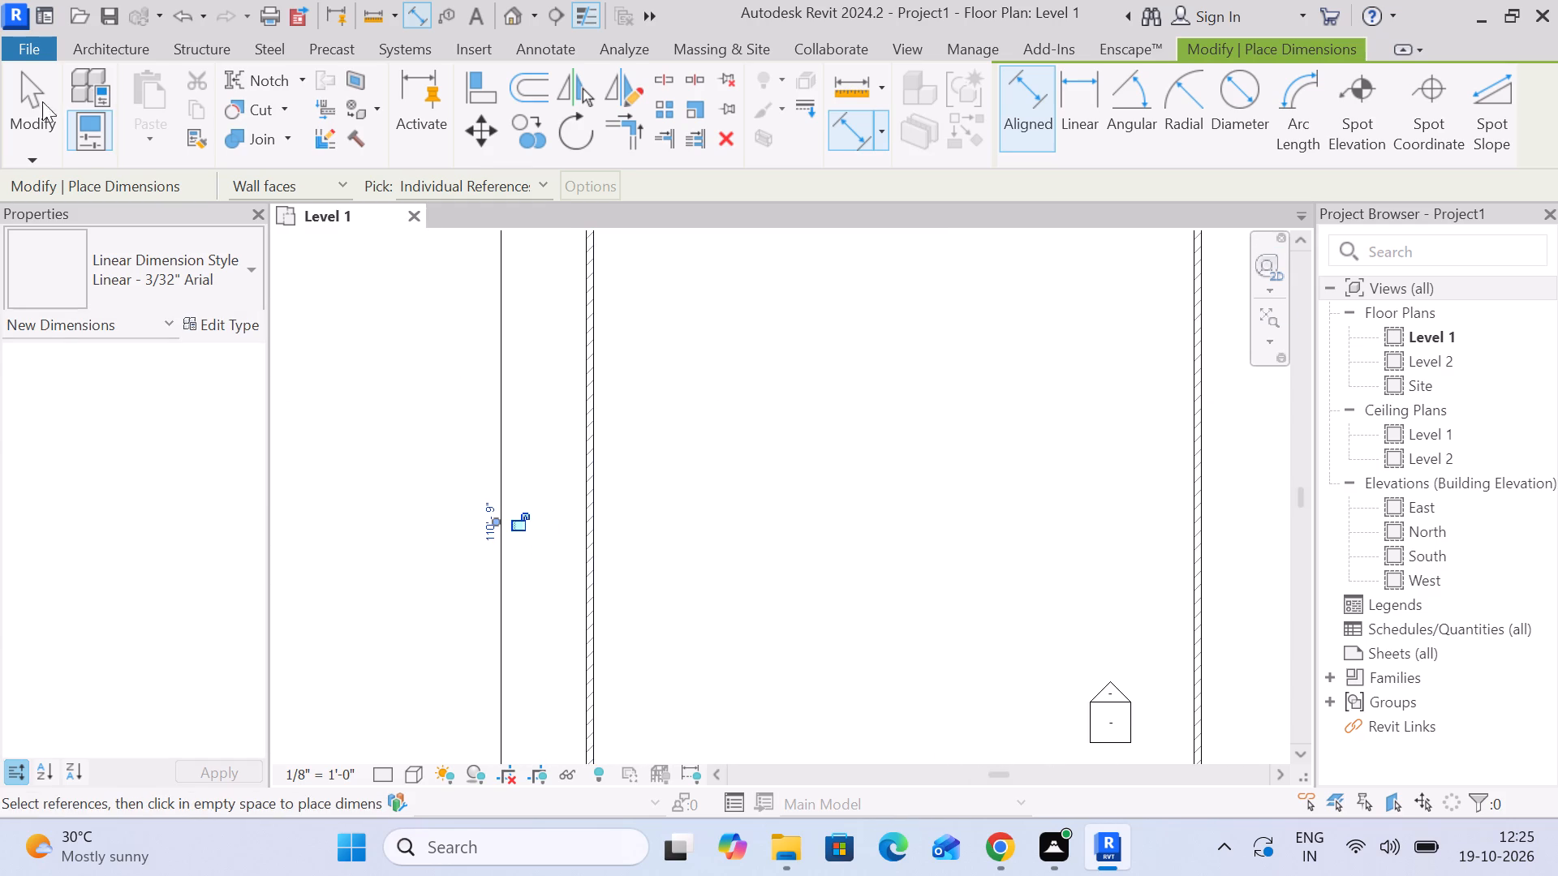
pyautogui.click(28, 91)
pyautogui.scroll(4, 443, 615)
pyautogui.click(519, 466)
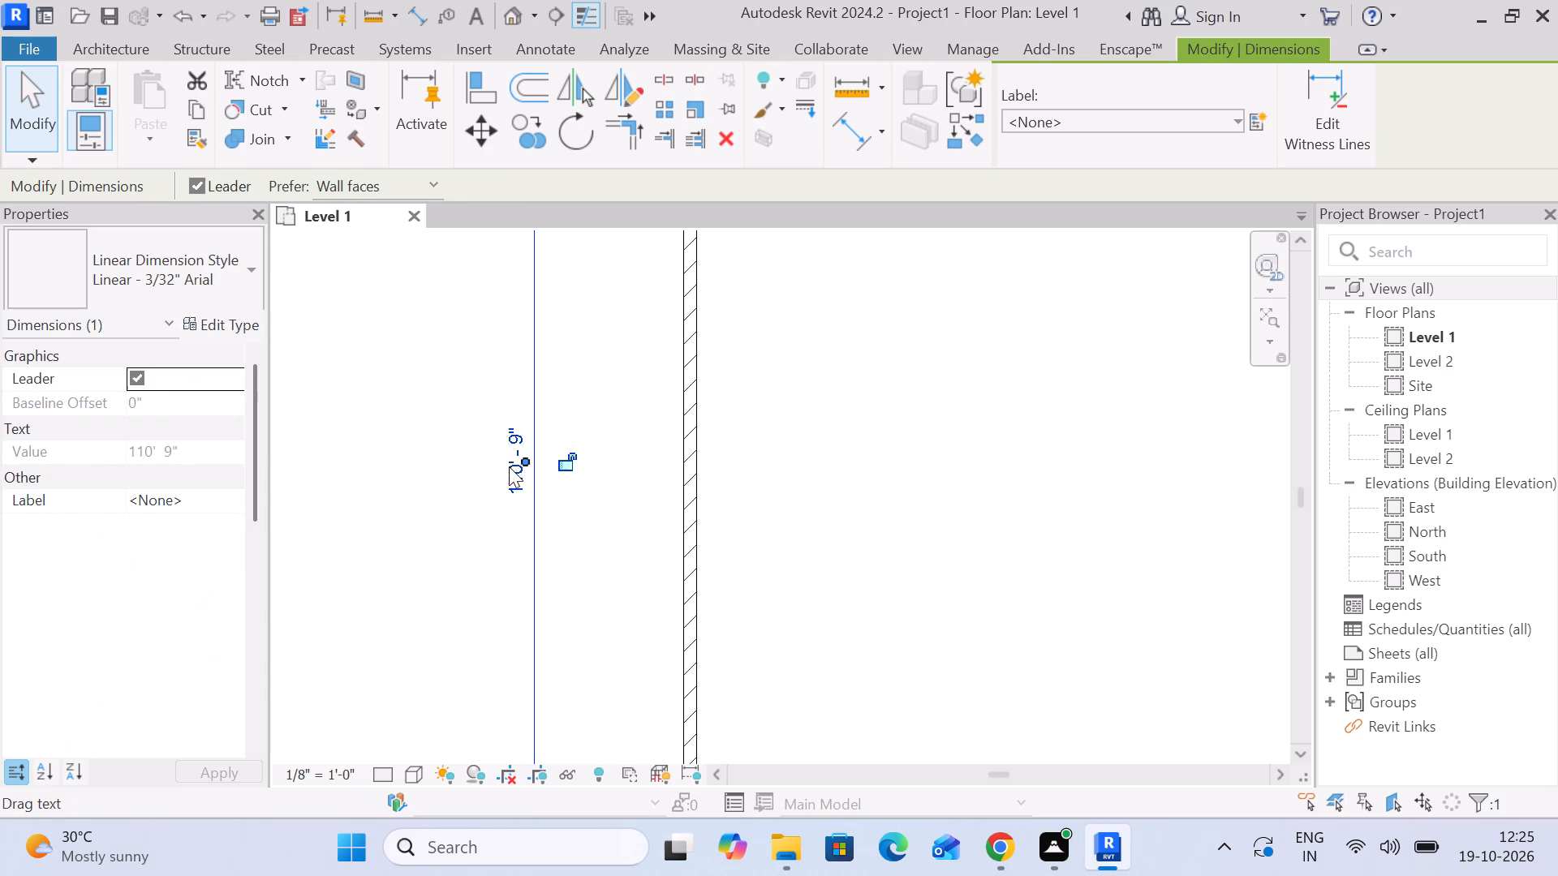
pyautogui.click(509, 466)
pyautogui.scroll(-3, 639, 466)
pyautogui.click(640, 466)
# With the bottom wall selected, set the overall outer-face length of the rectangle to 110'.
pyautogui.scroll(-3, 666, 448)
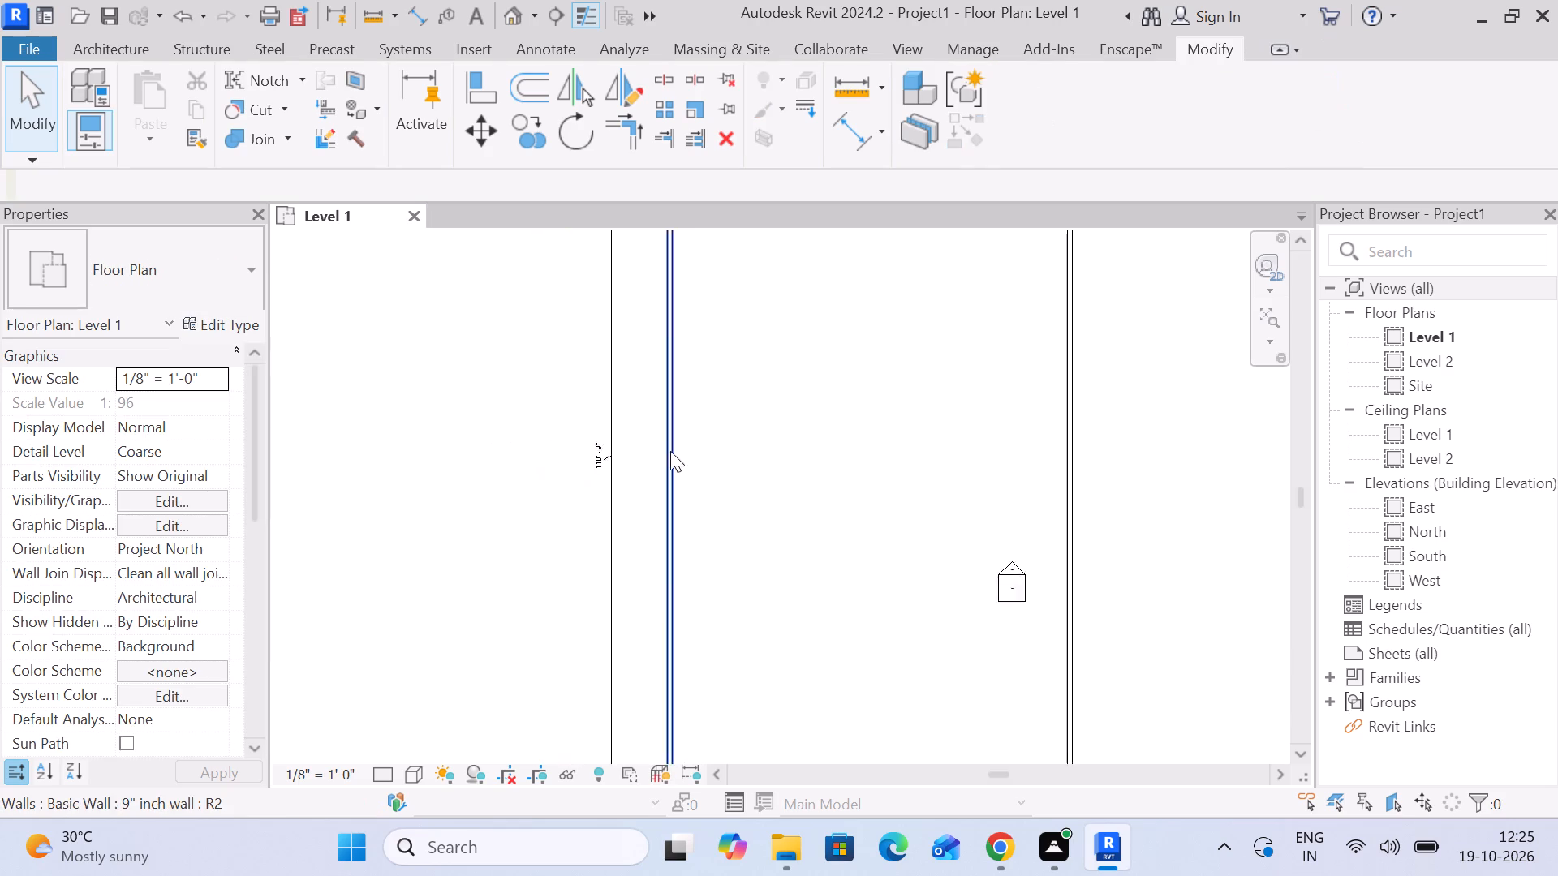
pyautogui.scroll(-6, 670, 451)
pyautogui.moveTo(751, 481); pyautogui.dragTo(722, 441, button='middle')
pyautogui.click(710, 599)
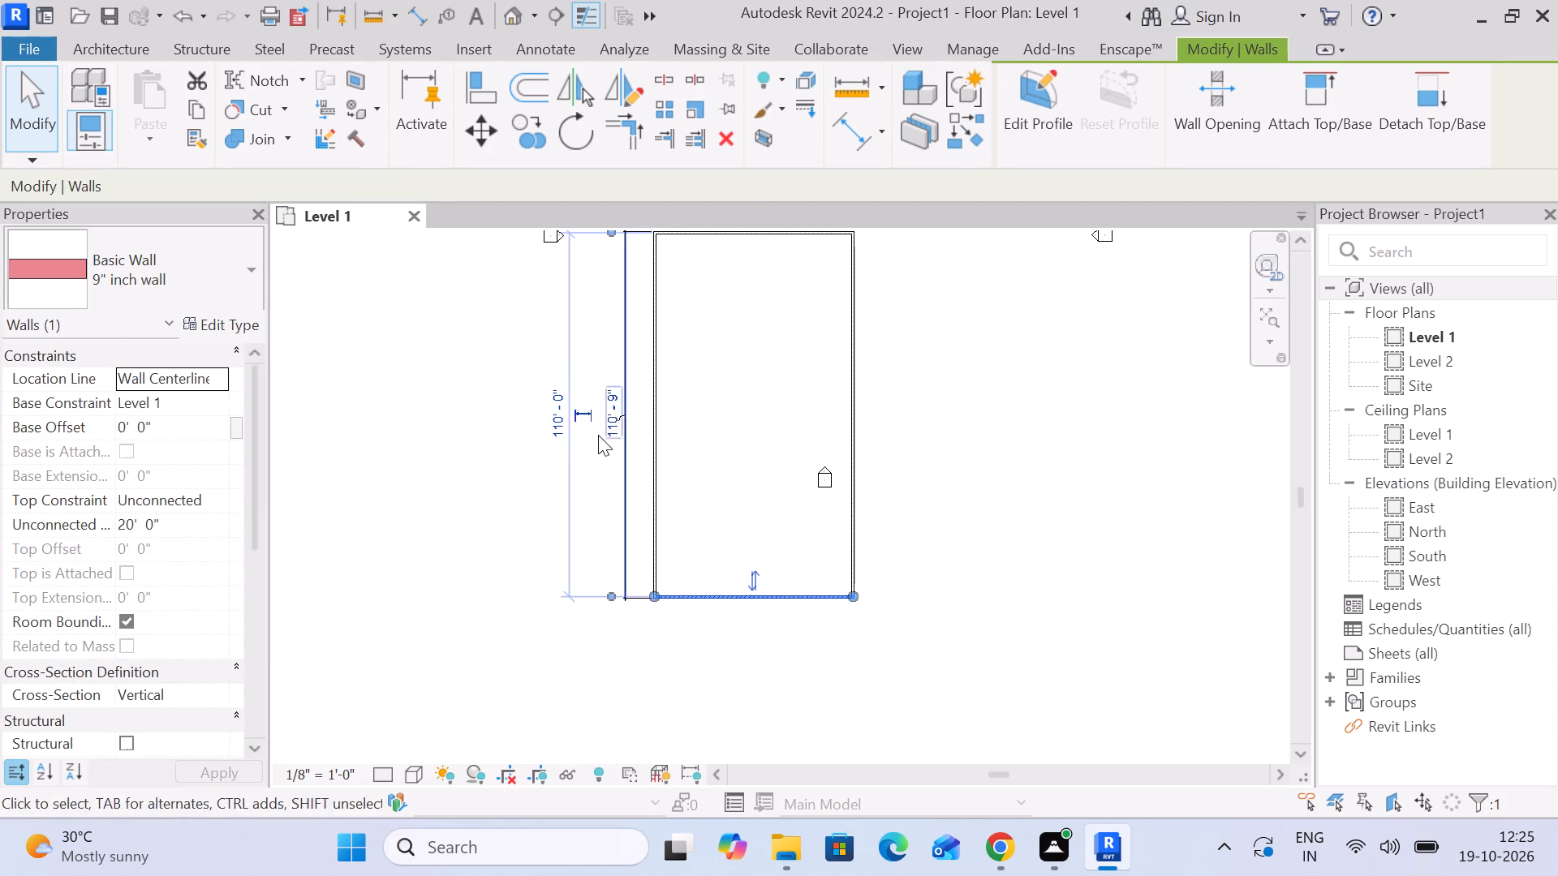
pyautogui.scroll(2, 575, 403)
pyautogui.scroll(-1, 574, 402)
pyautogui.scroll(1, 616, 672)
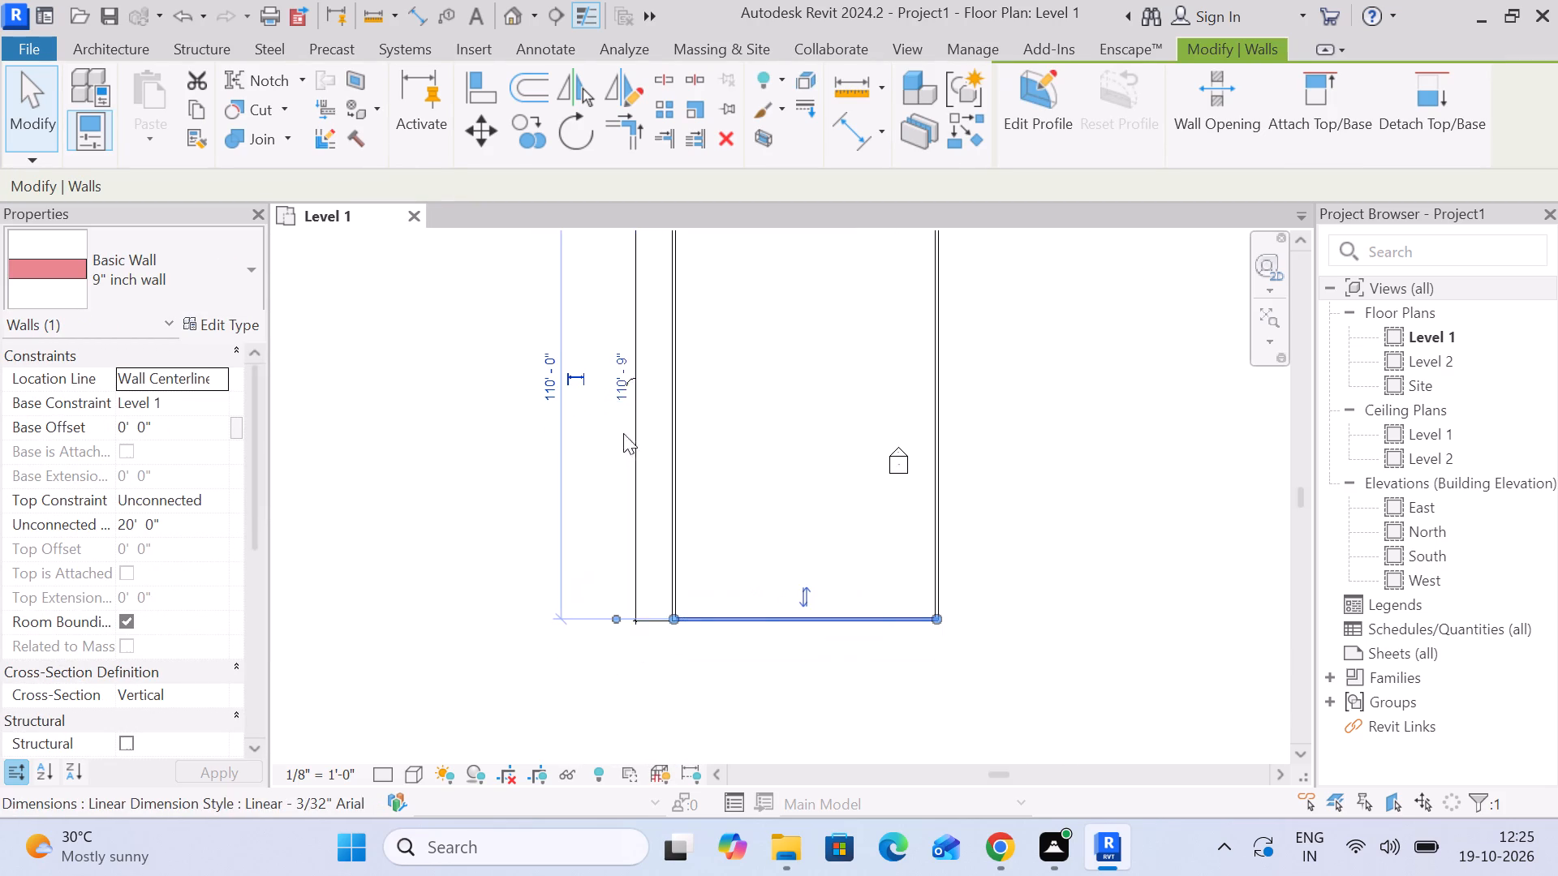
pyautogui.scroll(4, 612, 384)
pyautogui.click(635, 388)
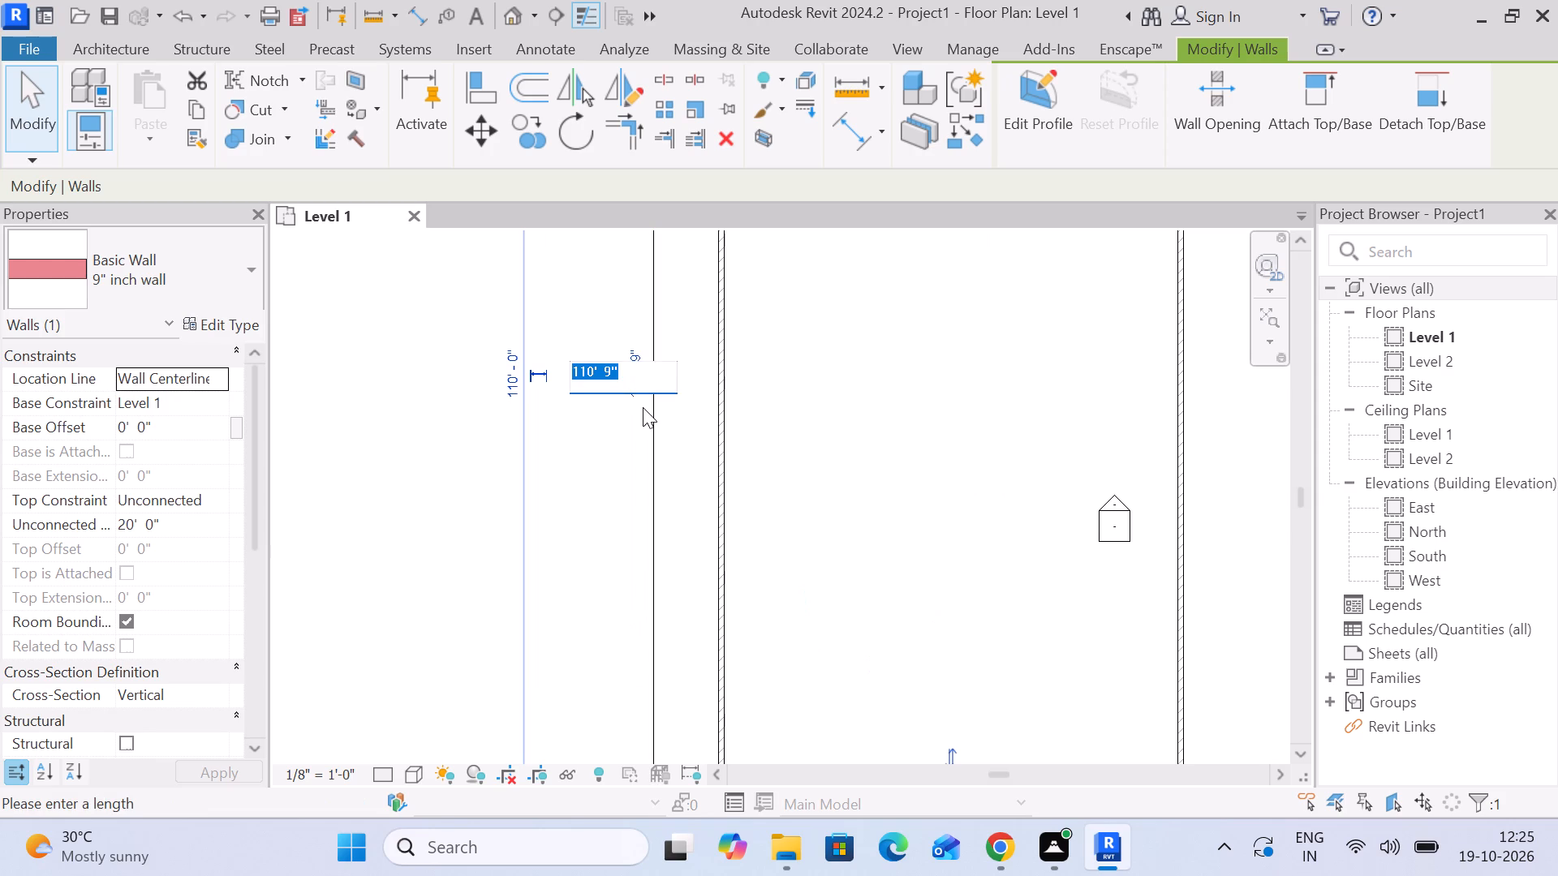
pyautogui.write('11')
pyautogui.press('0')
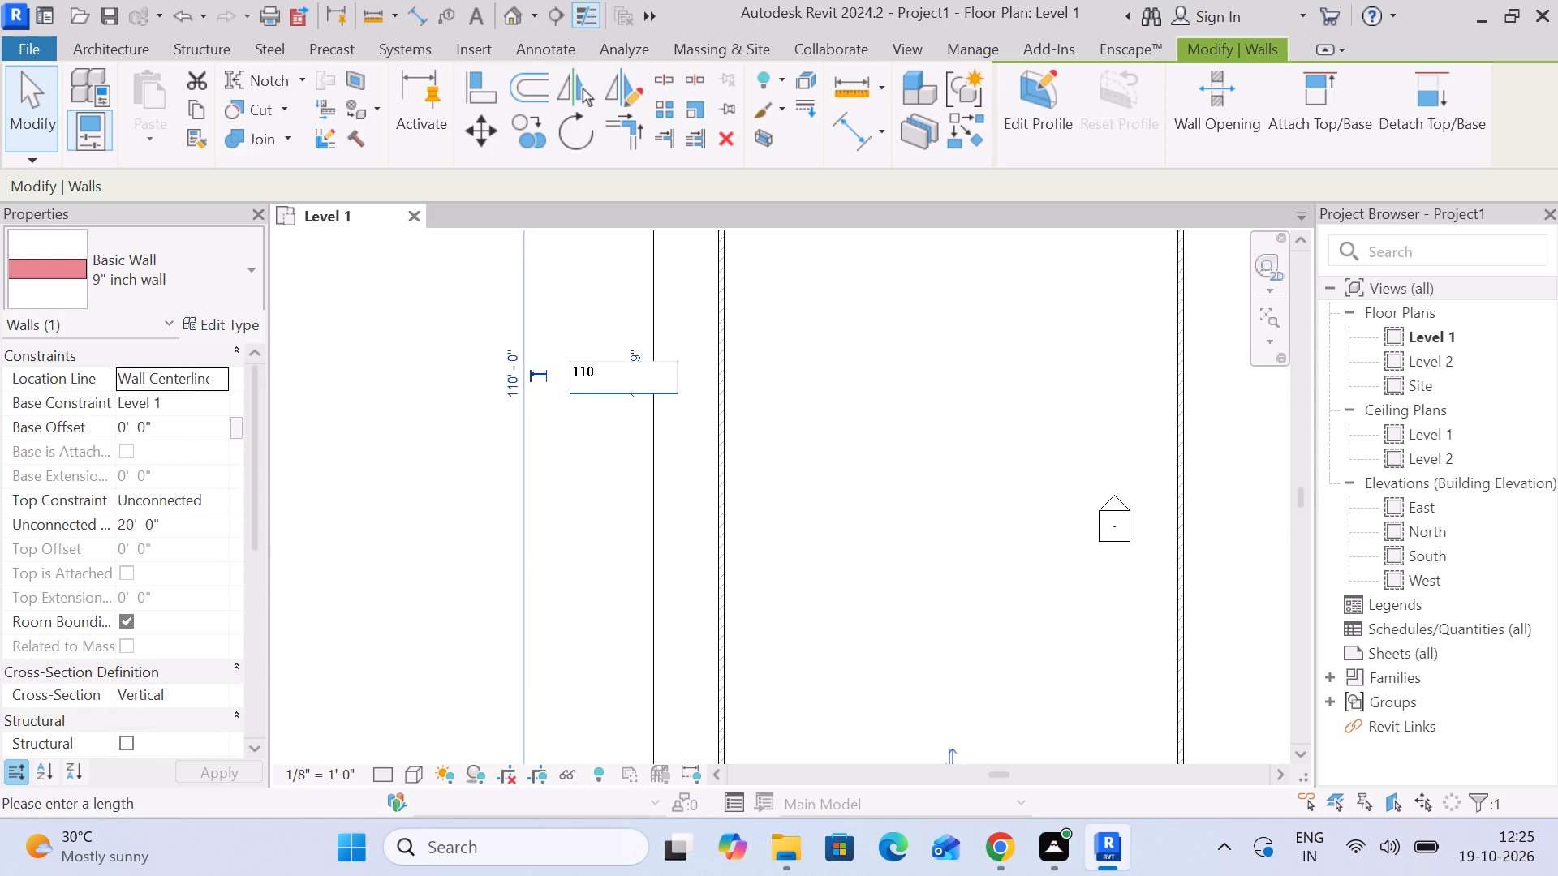
pyautogui.press("'")
pyautogui.press('Return')
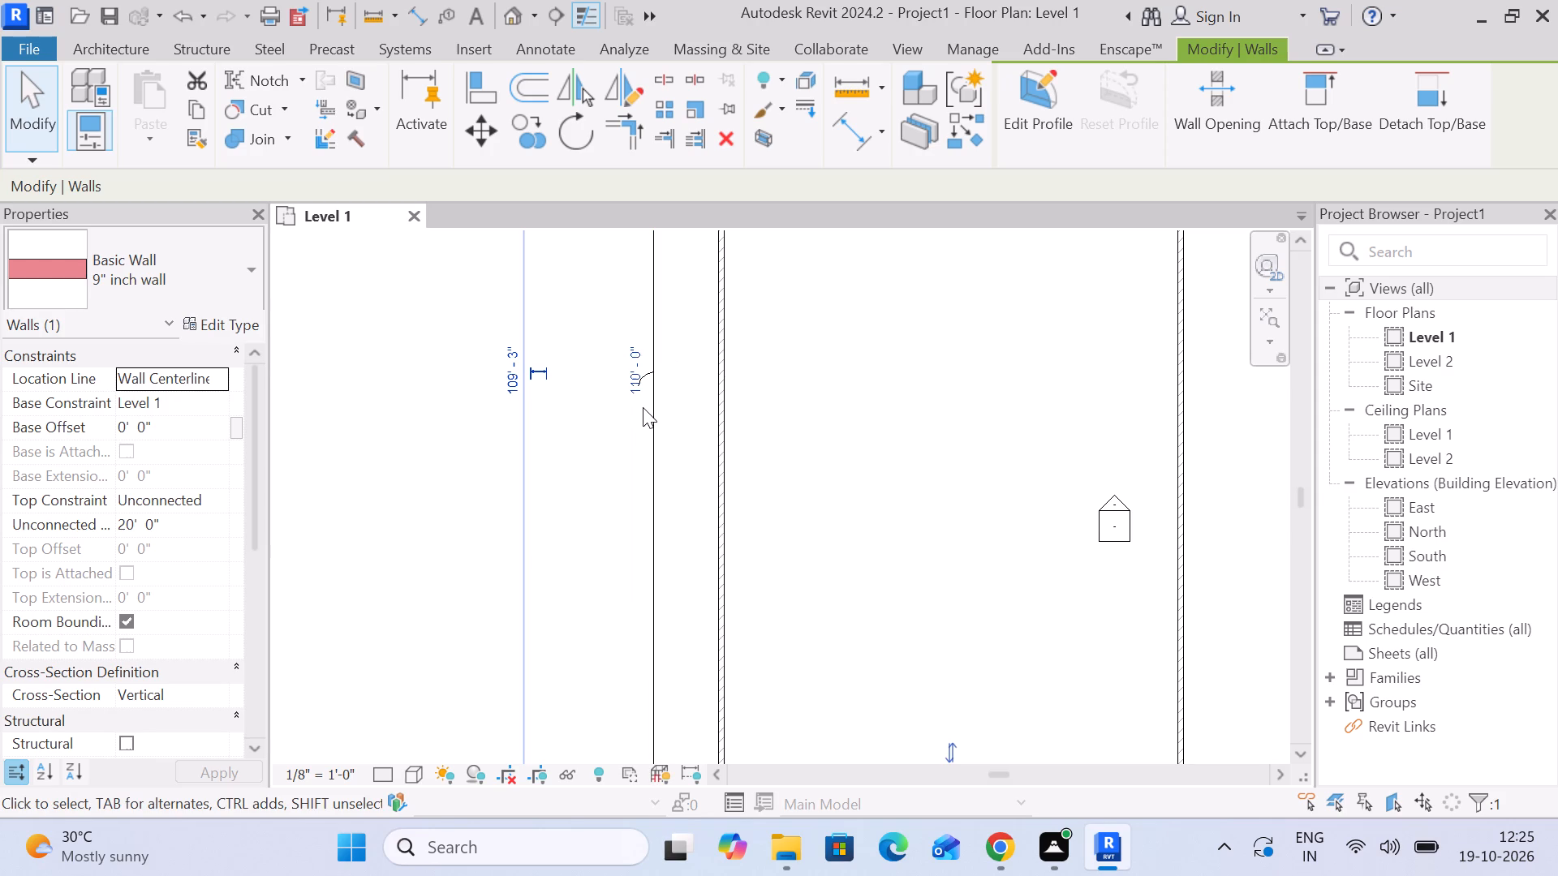
# Deselect the bottom wall and examine the resized rectangle's overall outline and right side.
pyautogui.scroll(-8, 635, 418)
pyautogui.scroll(4, 717, 380)
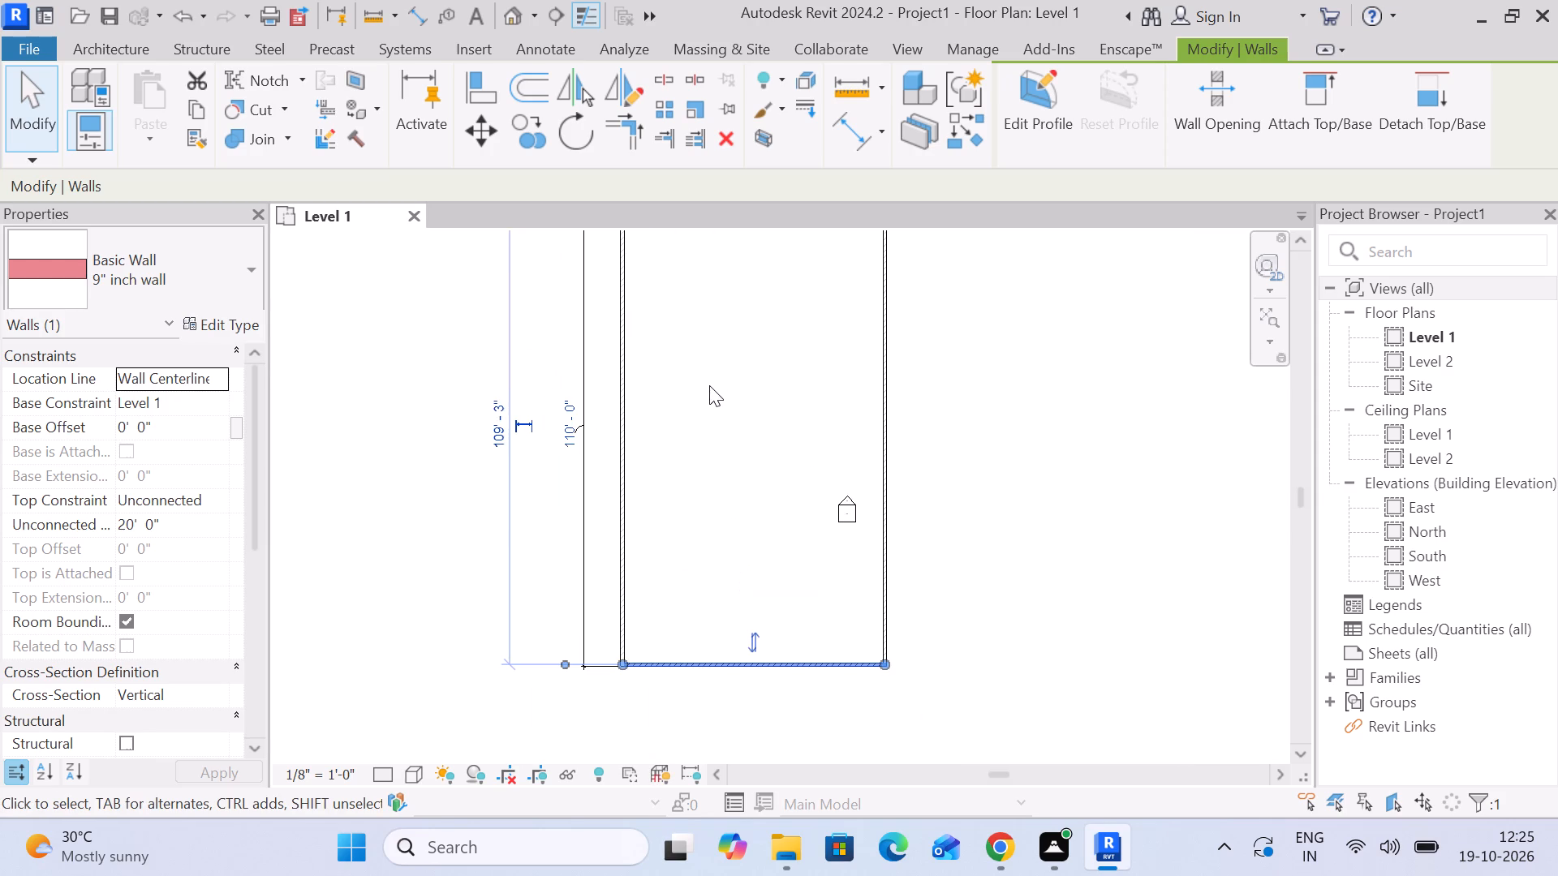
pyautogui.moveTo(710, 386); pyautogui.dragTo(681, 401, button='middle')
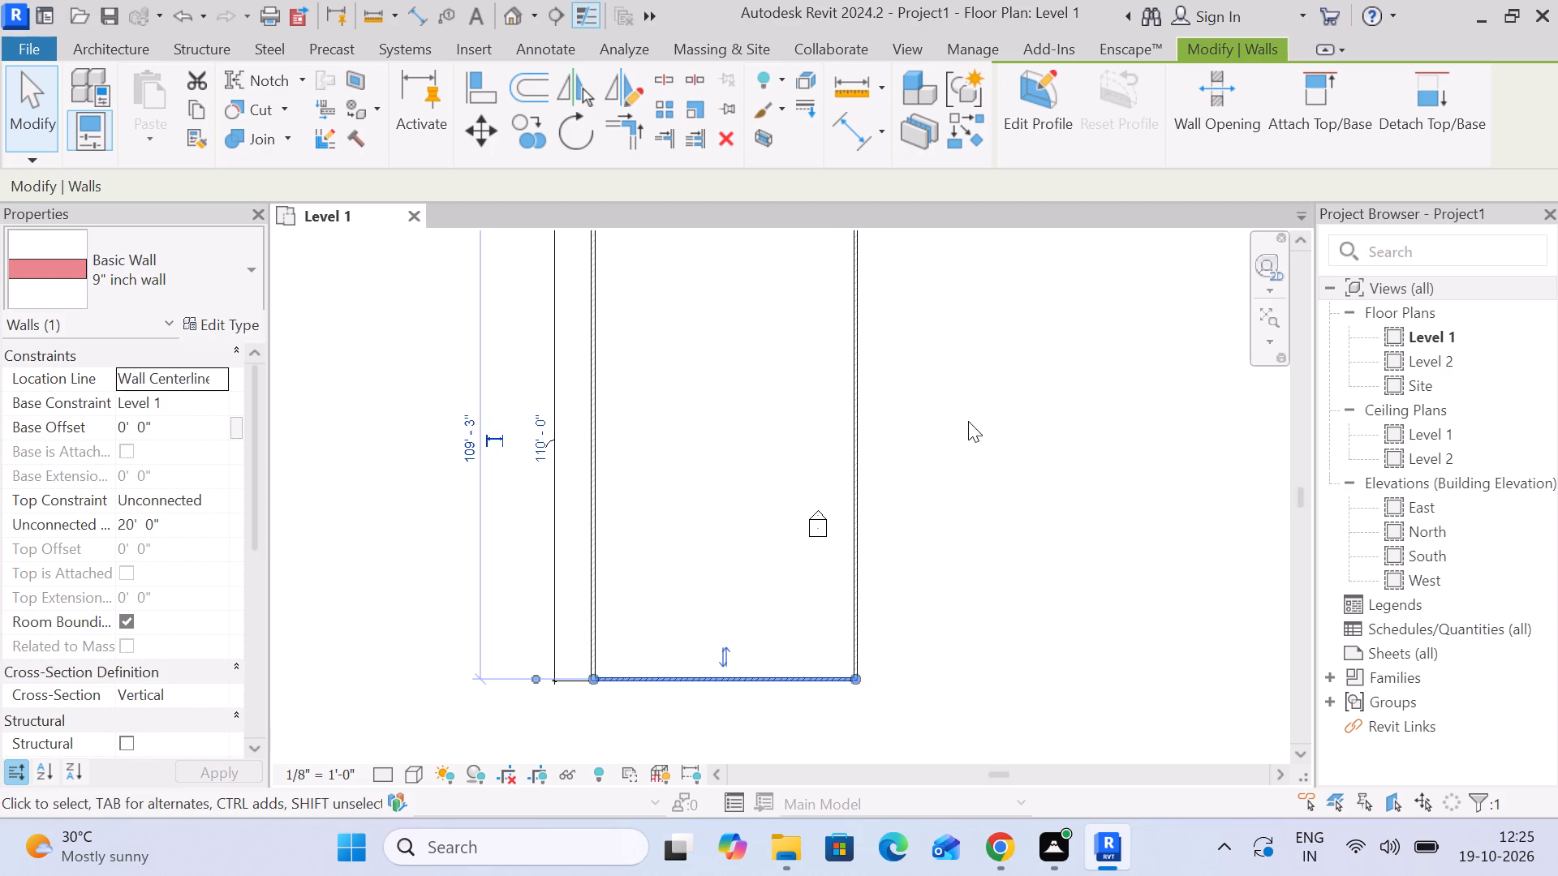
pyautogui.scroll(-3, 968, 421)
pyautogui.moveTo(968, 421); pyautogui.dragTo(917, 496, button='middle')
pyautogui.click(931, 474)
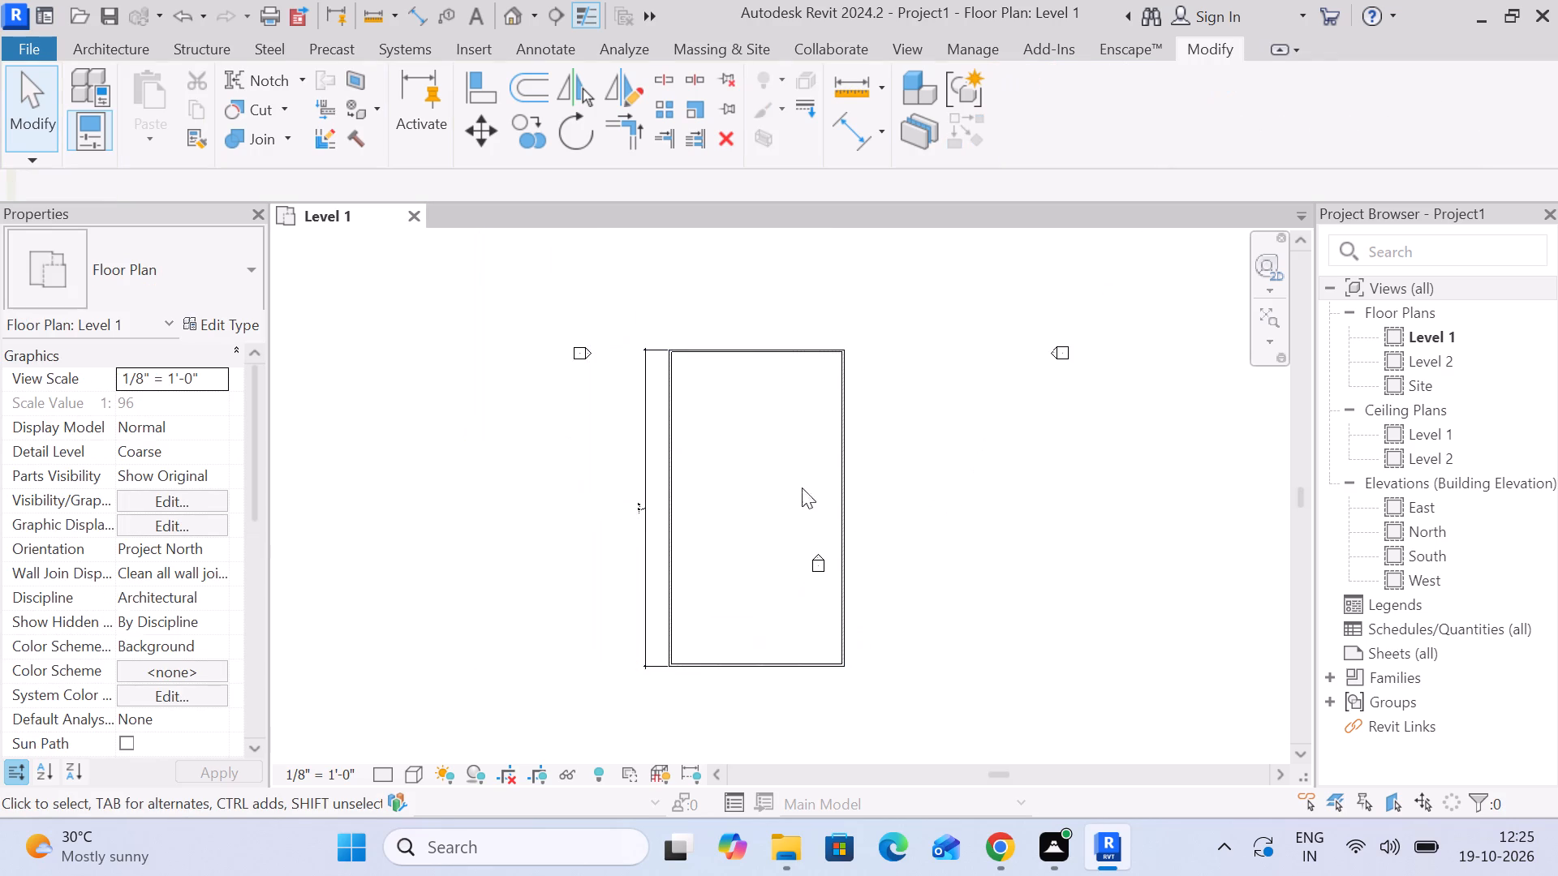
pyautogui.scroll(4, 644, 536)
pyautogui.moveTo(804, 522); pyautogui.dragTo(579, 453, button='middle')
pyautogui.scroll(1, 579, 446)
pyautogui.scroll(-3, 579, 446)
pyautogui.scroll(-3, 747, 492)
pyautogui.moveTo(798, 462); pyautogui.dragTo(782, 492, button='middle')
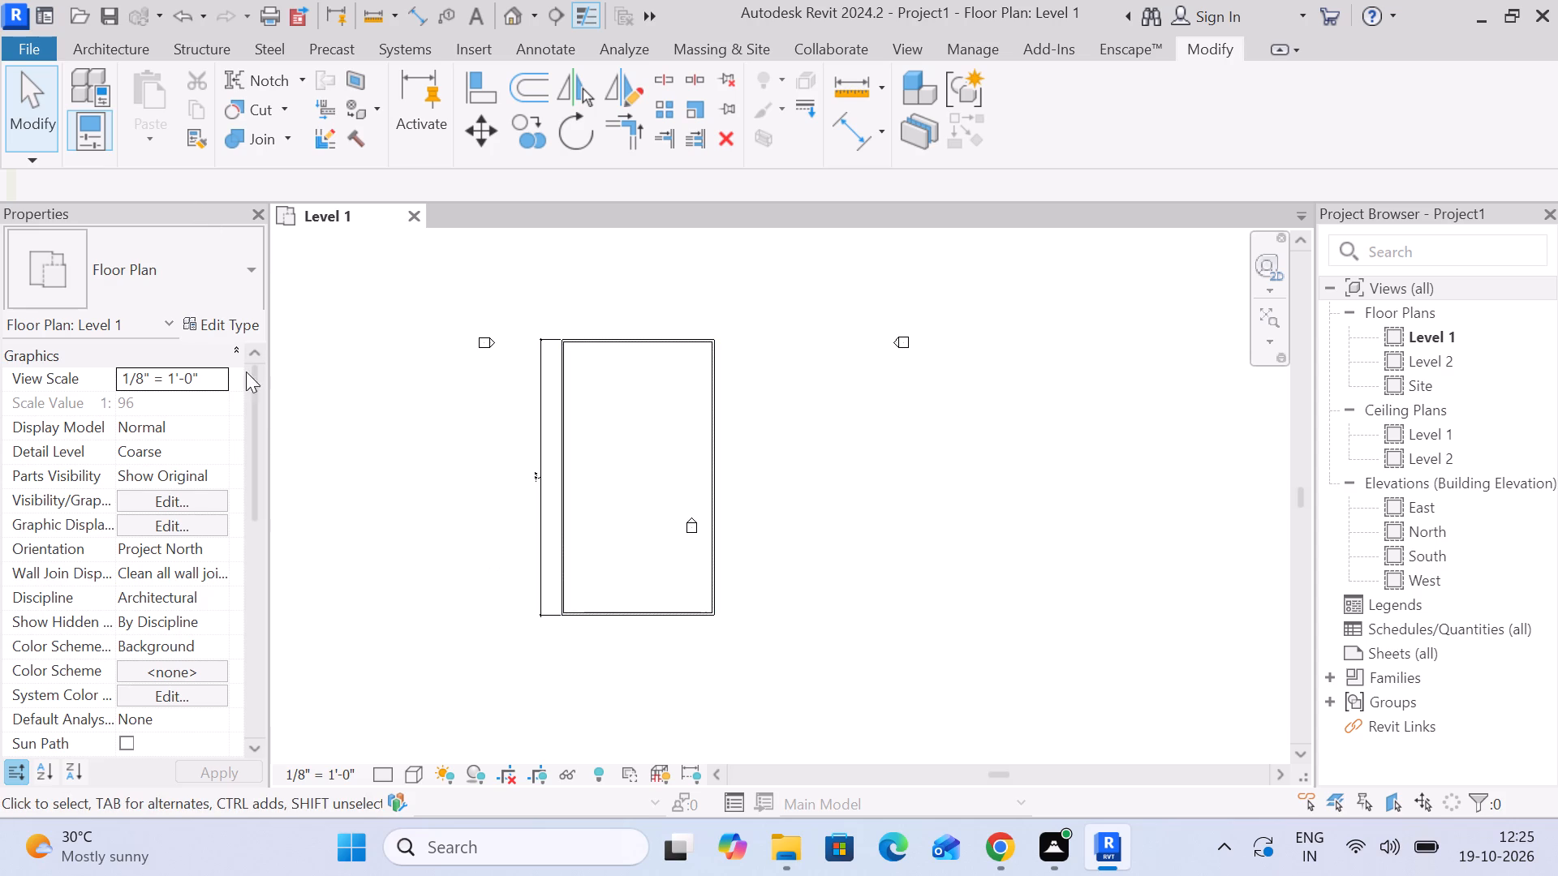
# Start an architectural wall using the 9" inch wall type.
pyautogui.click(101, 54)
pyautogui.click(102, 133)
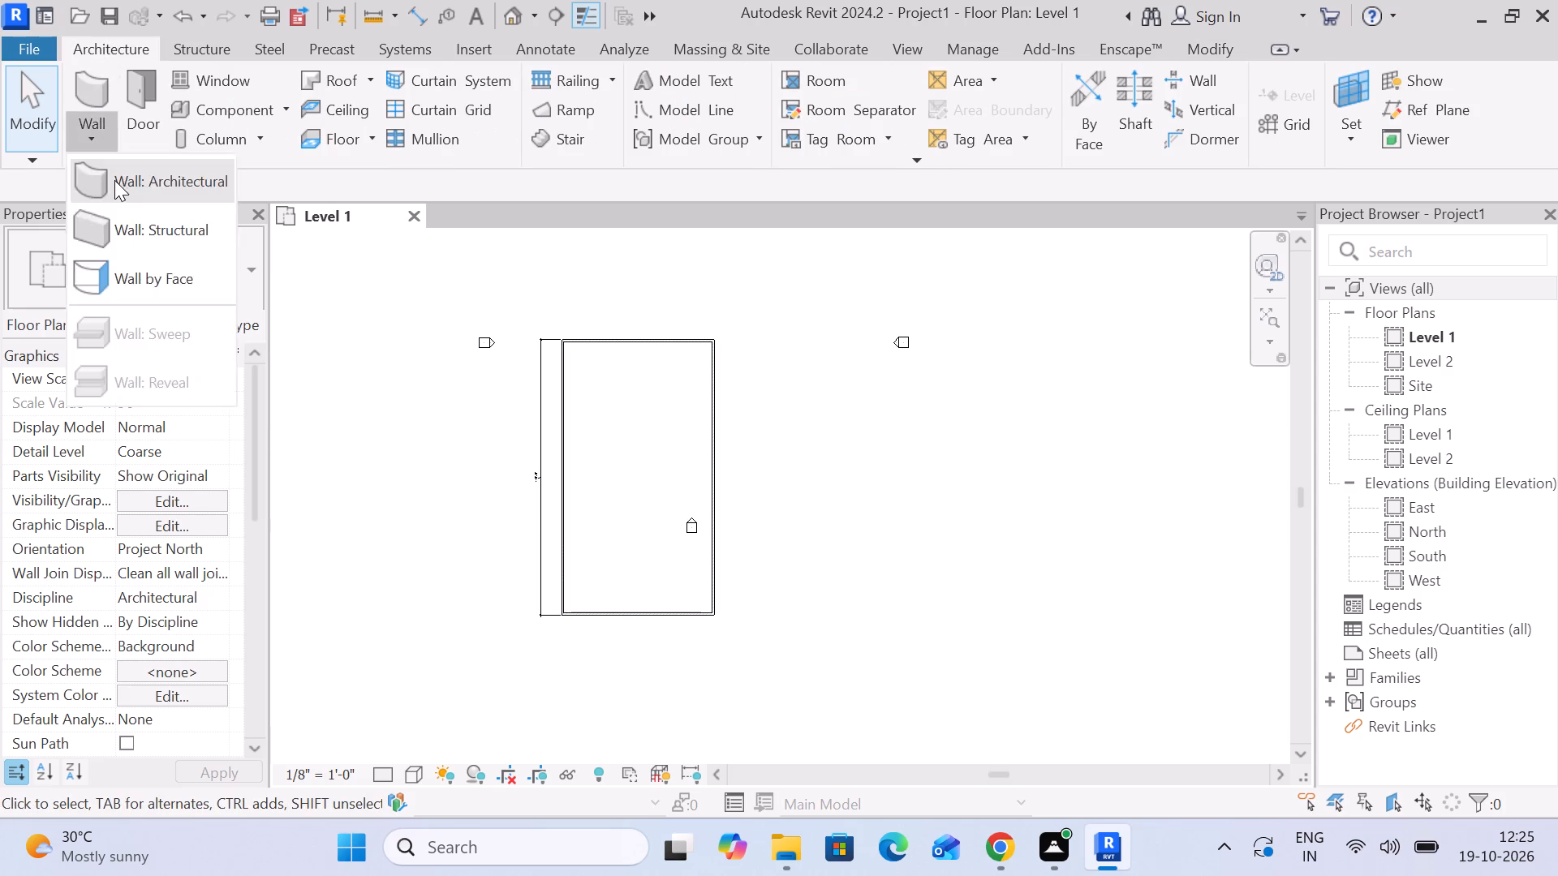
pyautogui.click(115, 180)
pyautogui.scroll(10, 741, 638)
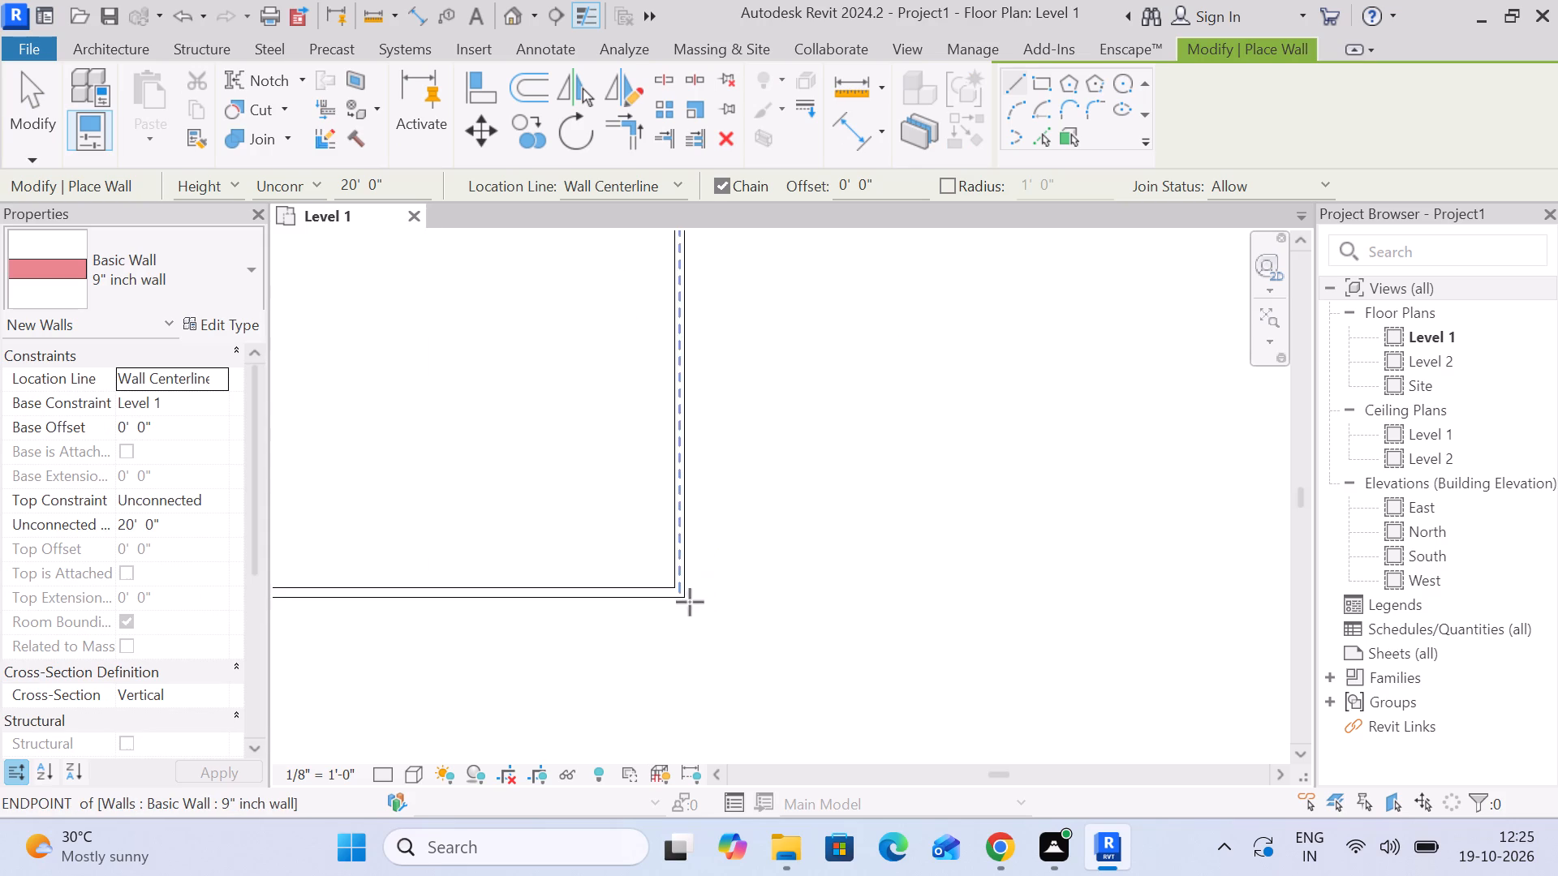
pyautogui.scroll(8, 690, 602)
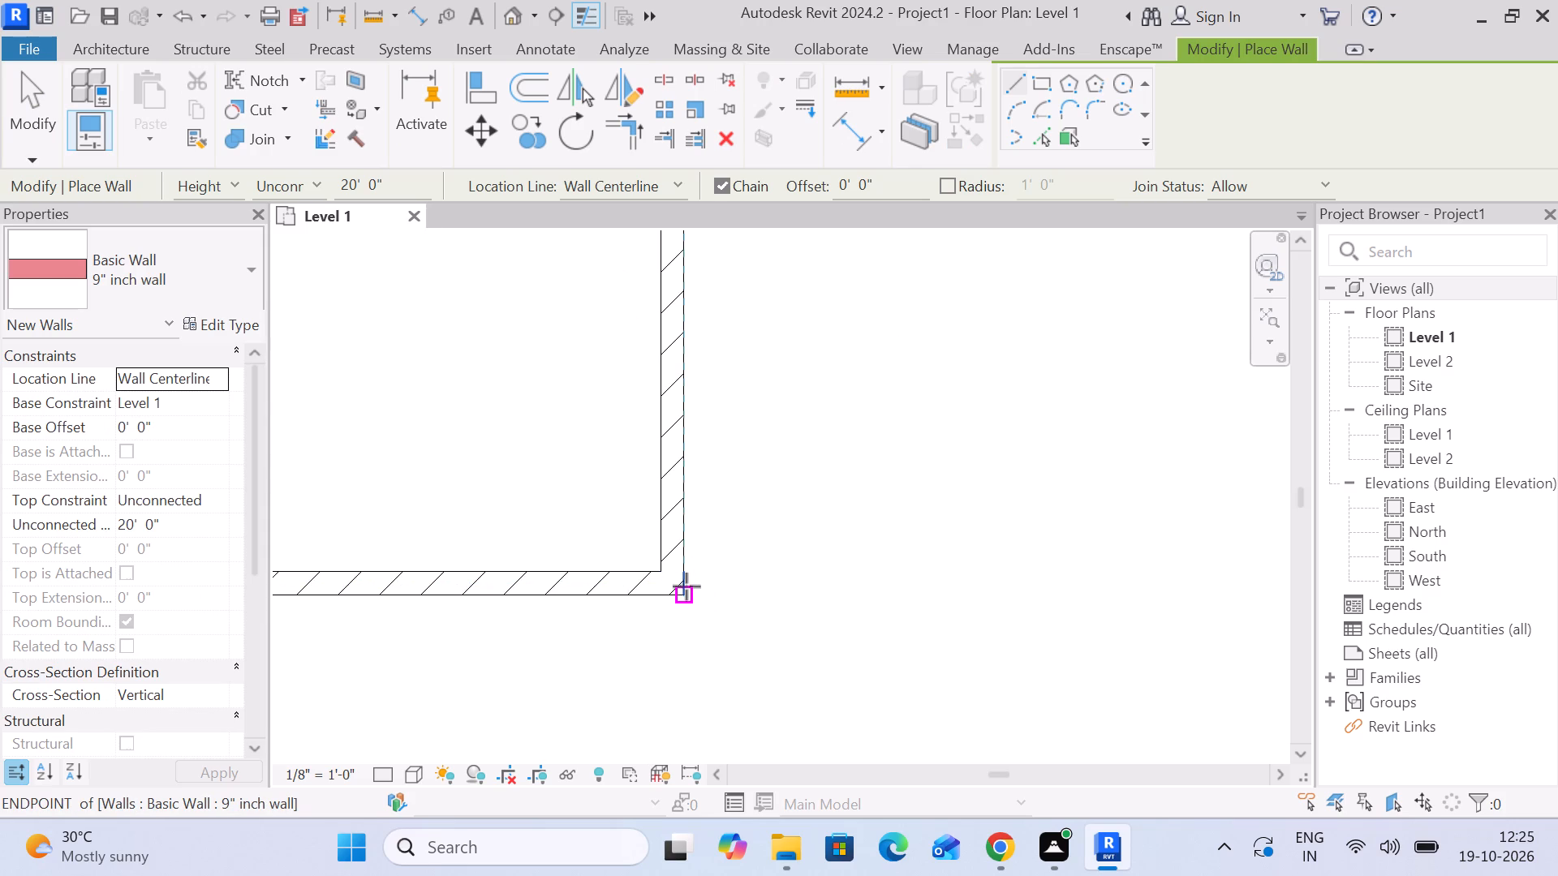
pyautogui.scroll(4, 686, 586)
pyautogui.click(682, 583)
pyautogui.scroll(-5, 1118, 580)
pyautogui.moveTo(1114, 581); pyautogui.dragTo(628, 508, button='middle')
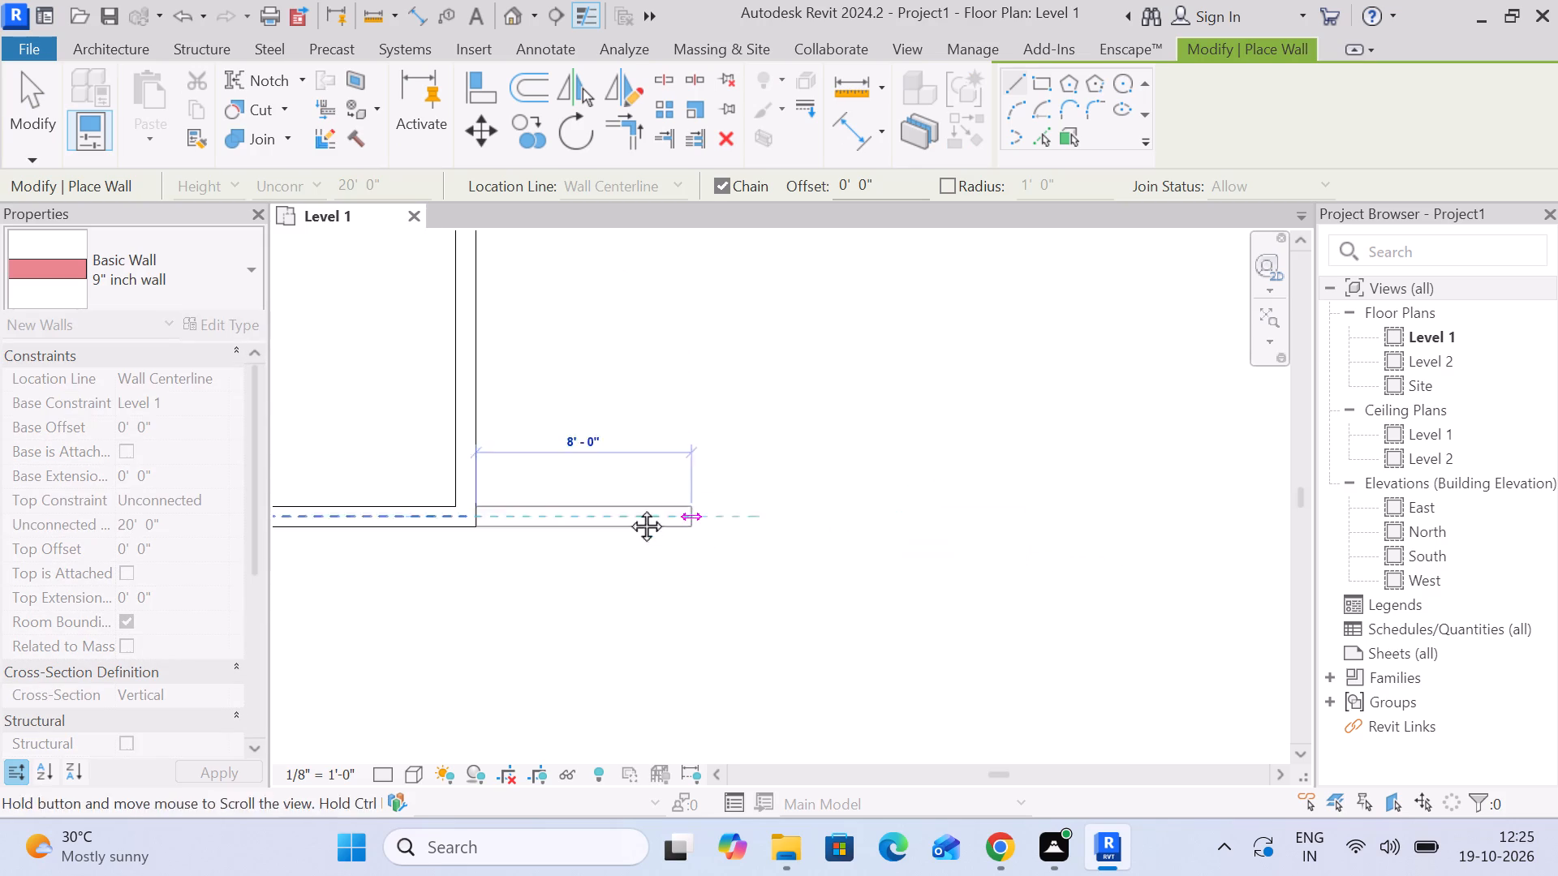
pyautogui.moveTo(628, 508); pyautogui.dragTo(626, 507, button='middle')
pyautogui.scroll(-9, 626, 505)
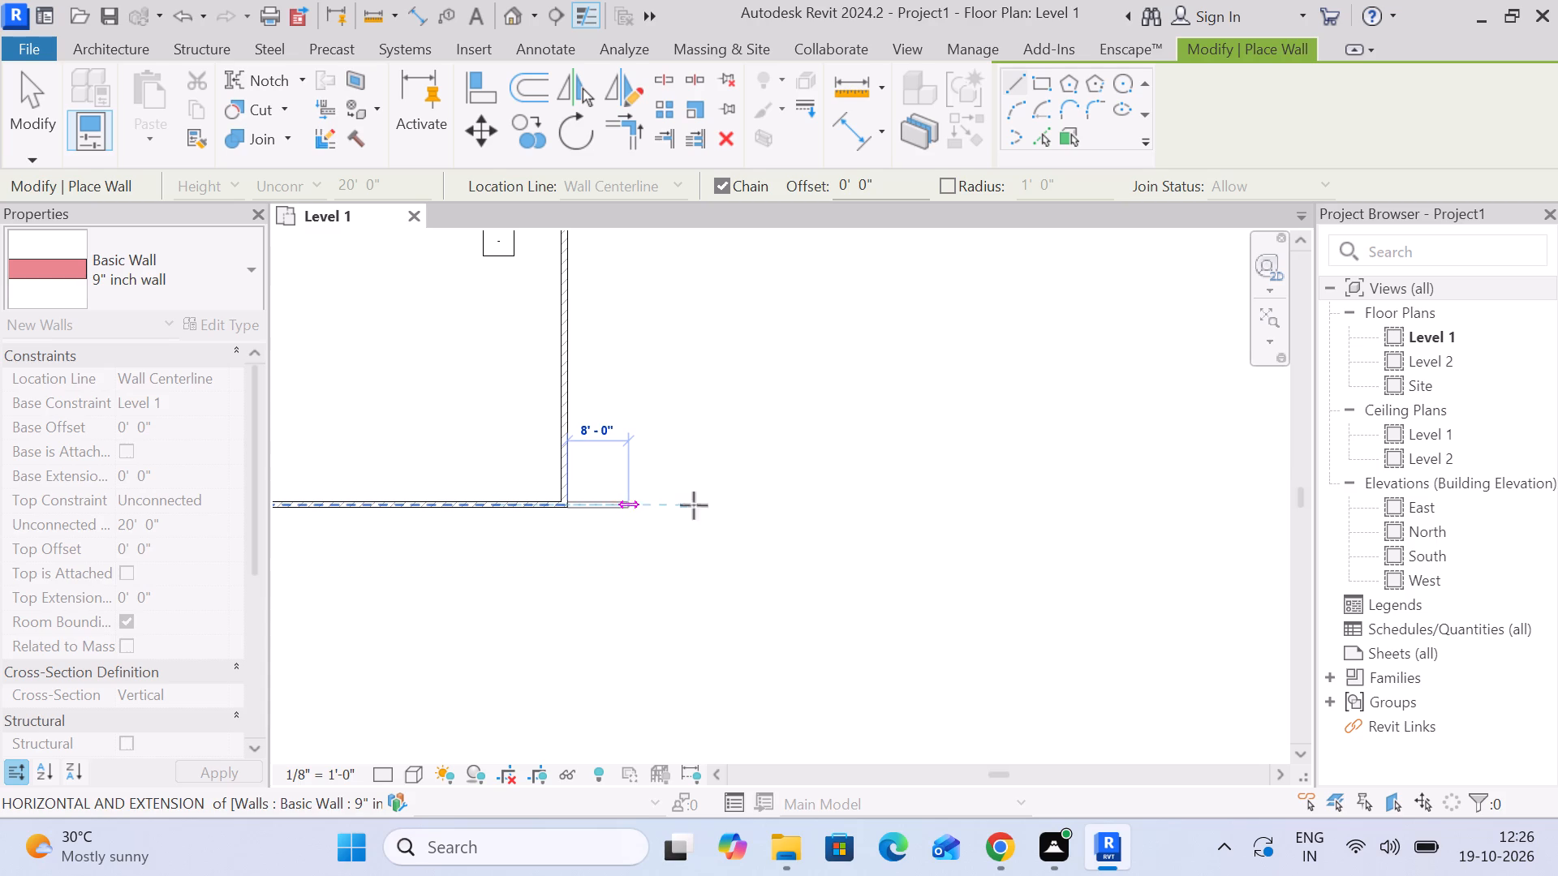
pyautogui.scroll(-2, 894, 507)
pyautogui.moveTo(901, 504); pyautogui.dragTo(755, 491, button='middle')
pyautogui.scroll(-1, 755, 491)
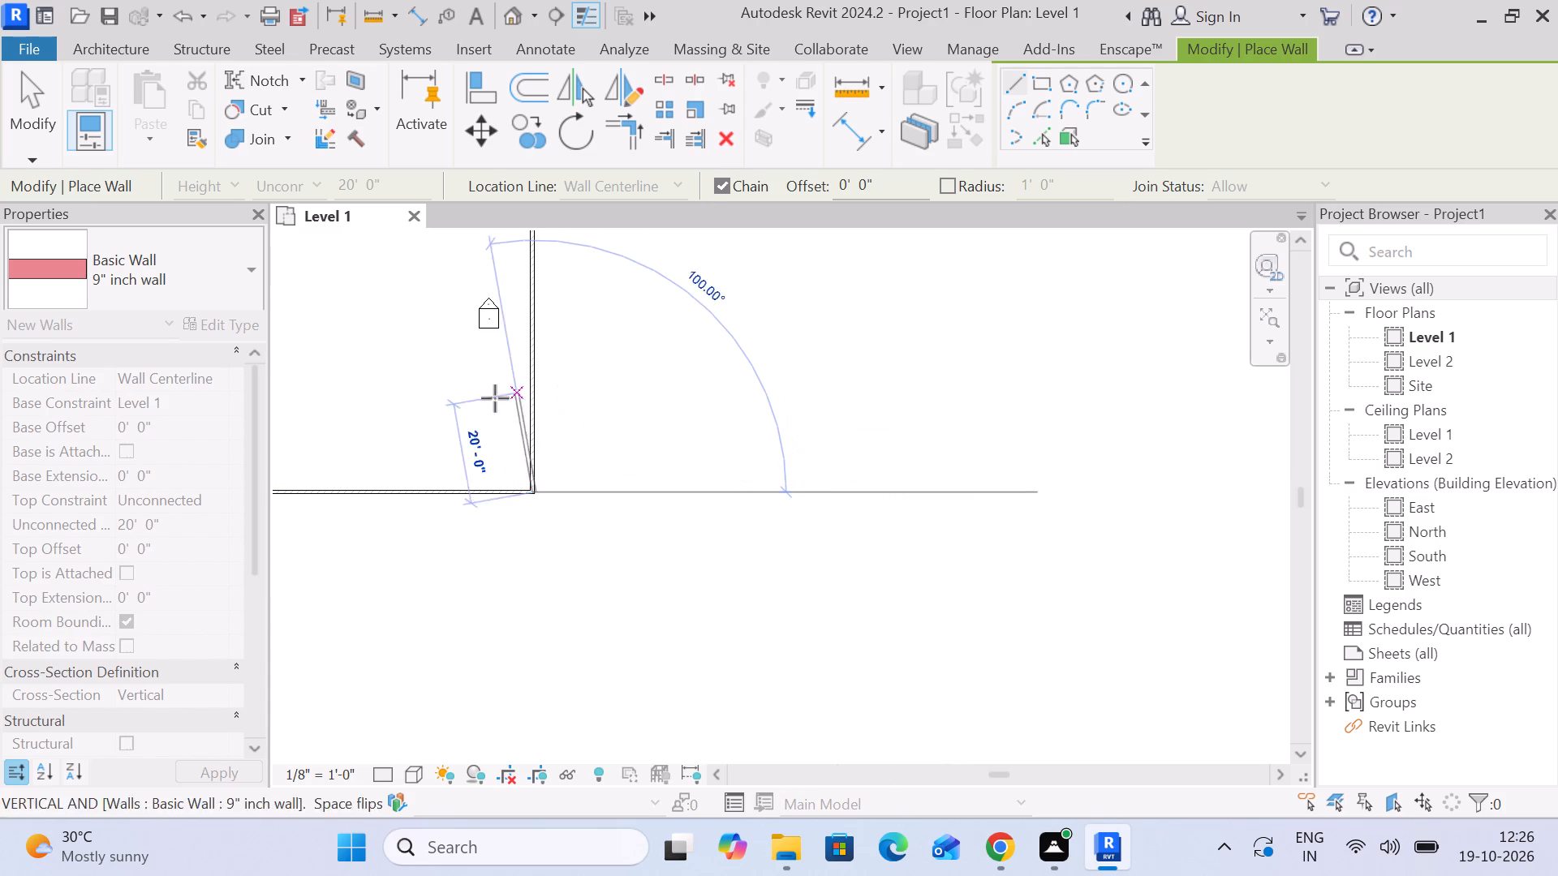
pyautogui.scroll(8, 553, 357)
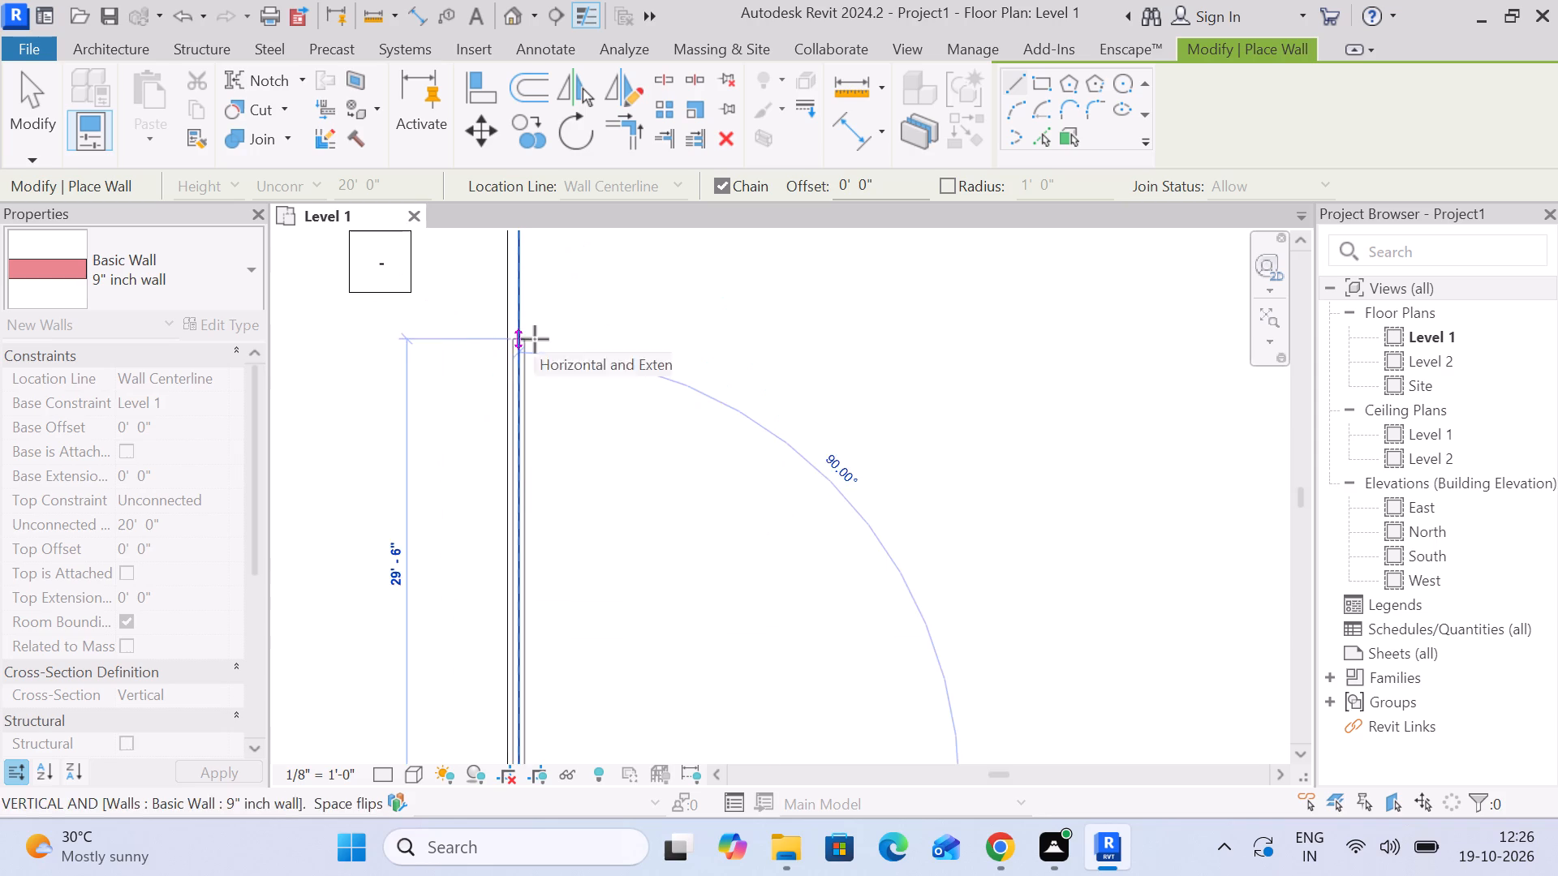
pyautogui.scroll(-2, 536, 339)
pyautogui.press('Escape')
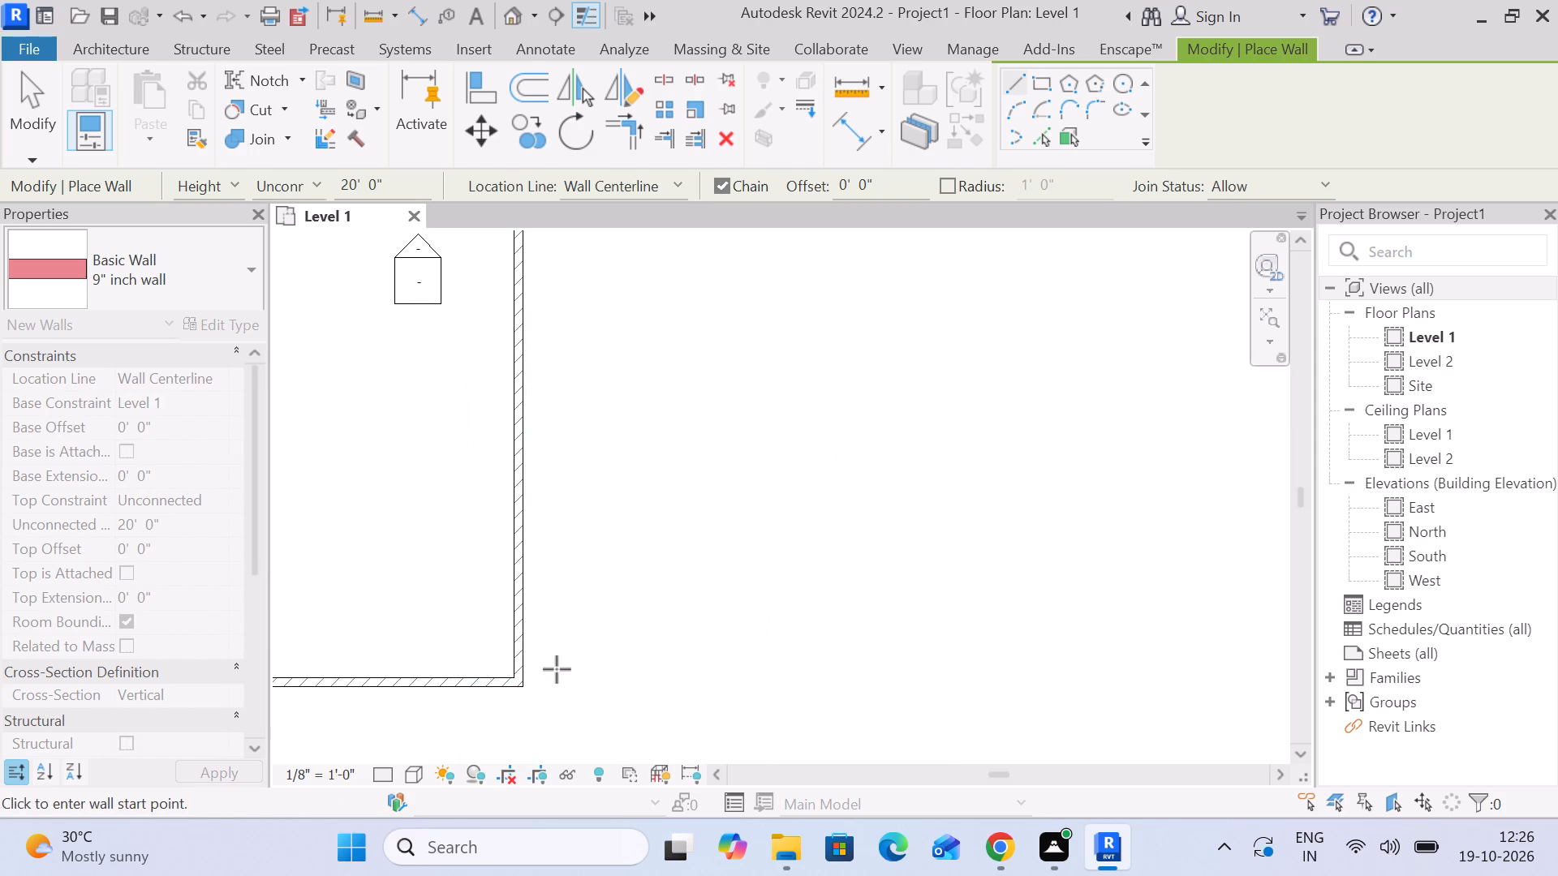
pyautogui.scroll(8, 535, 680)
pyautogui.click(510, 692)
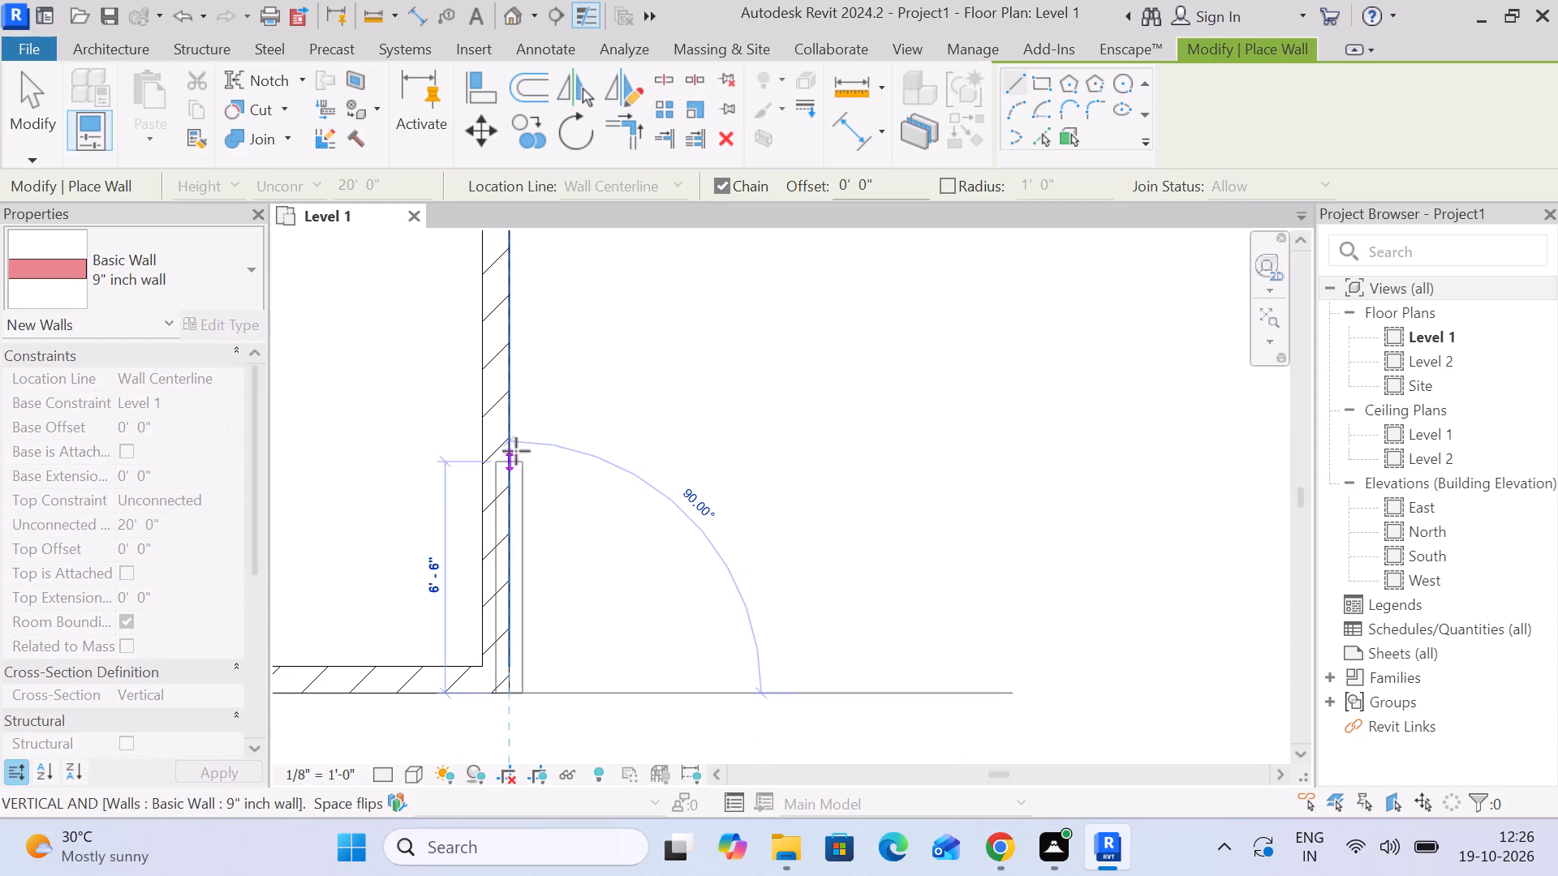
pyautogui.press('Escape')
# With the location line at Finish Face: Exterior, draw an 80' wall upward from the rectangle's outer bottom-right corner along its right wall.
pyautogui.click(623, 188)
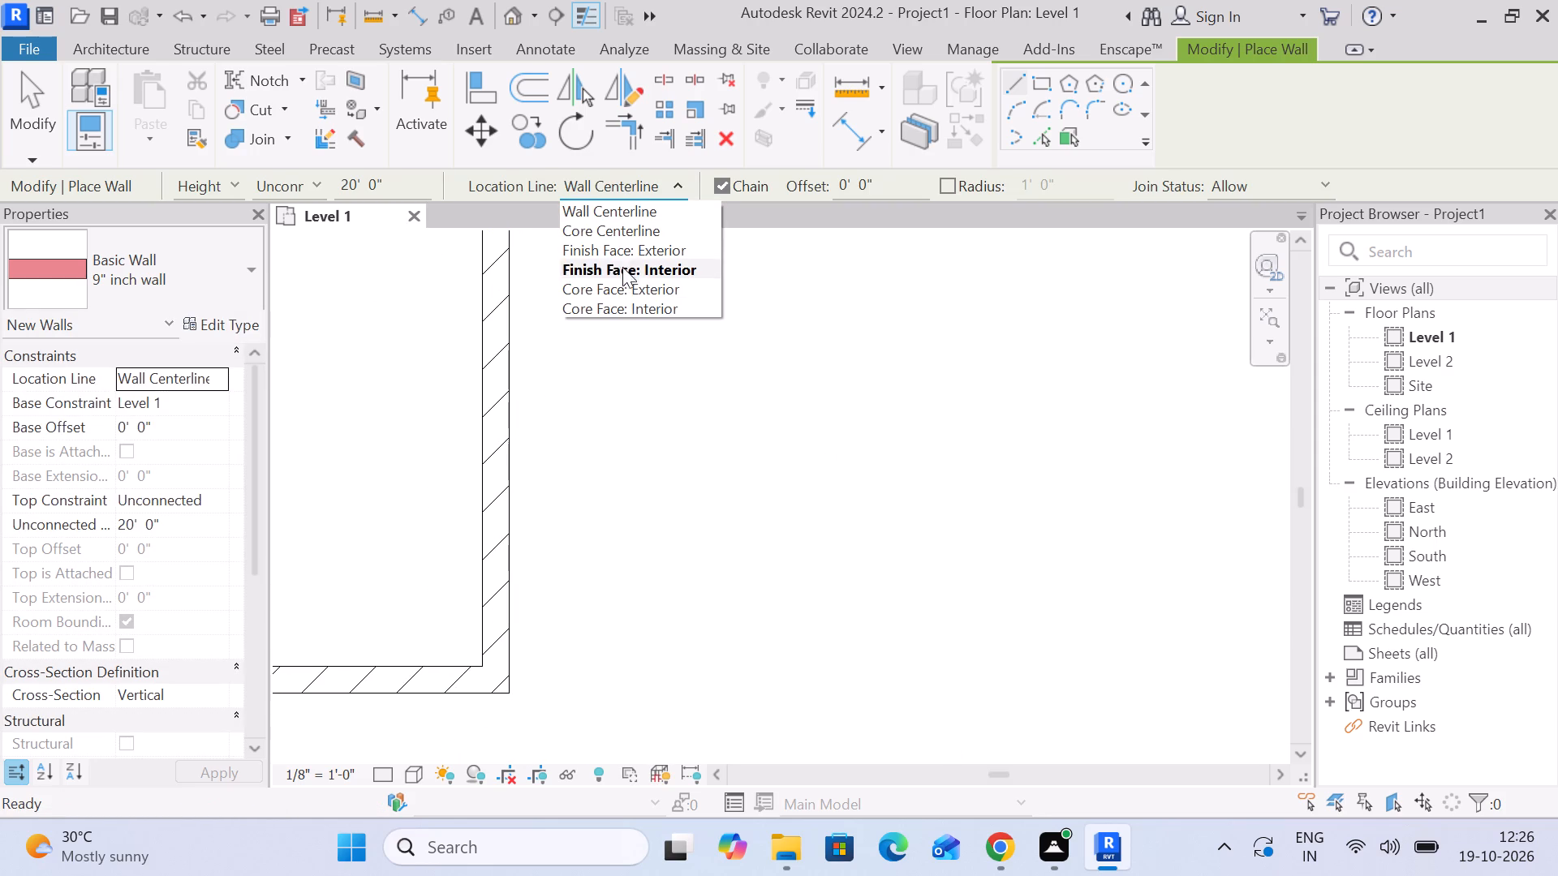
pyautogui.click(622, 255)
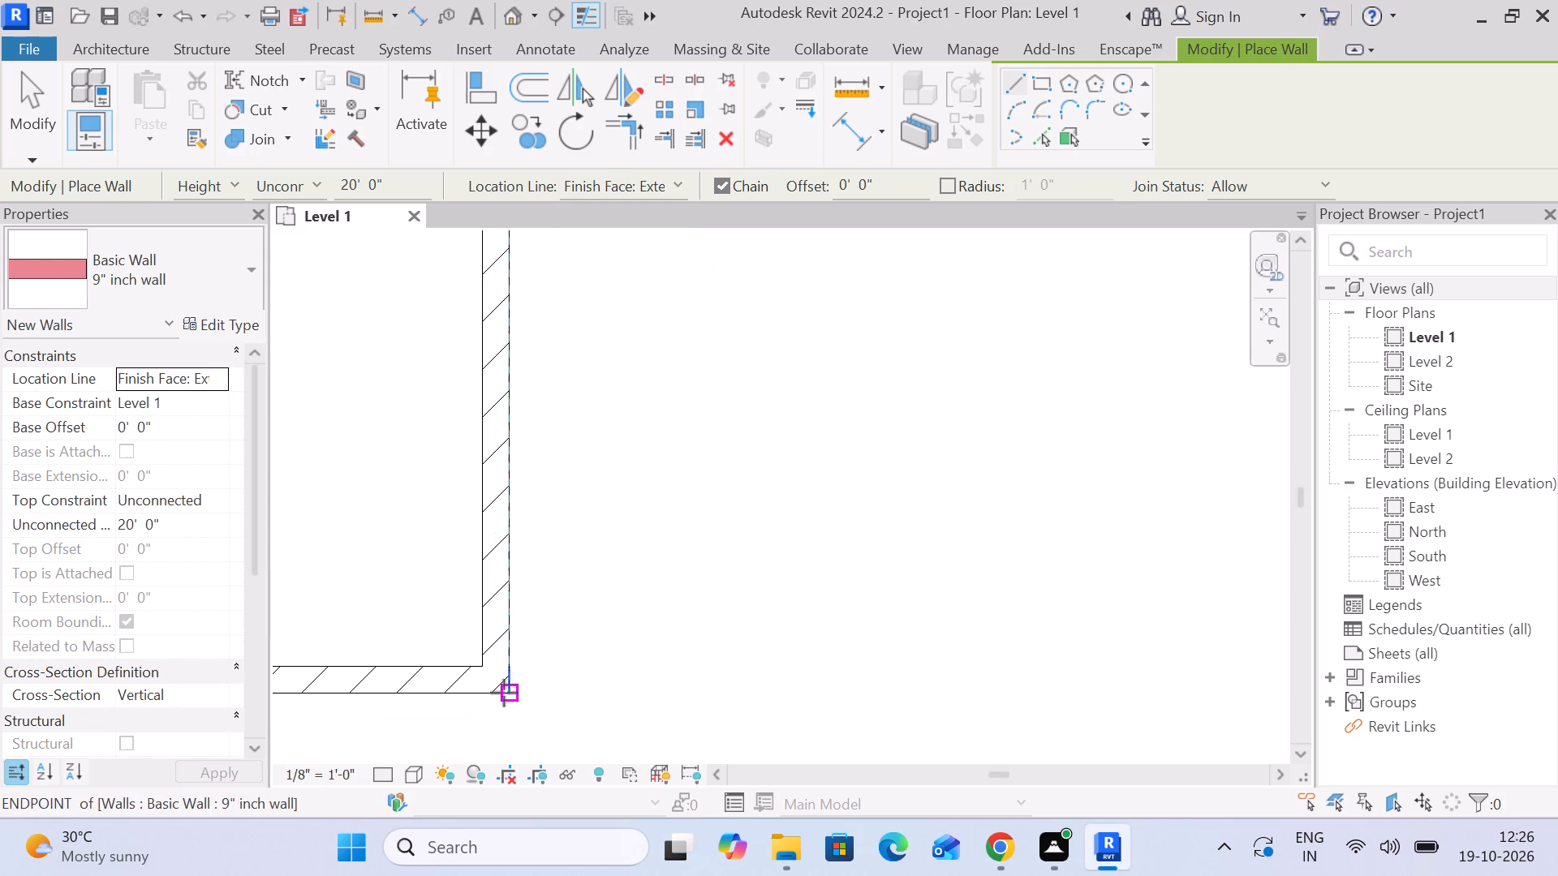
pyautogui.click(504, 693)
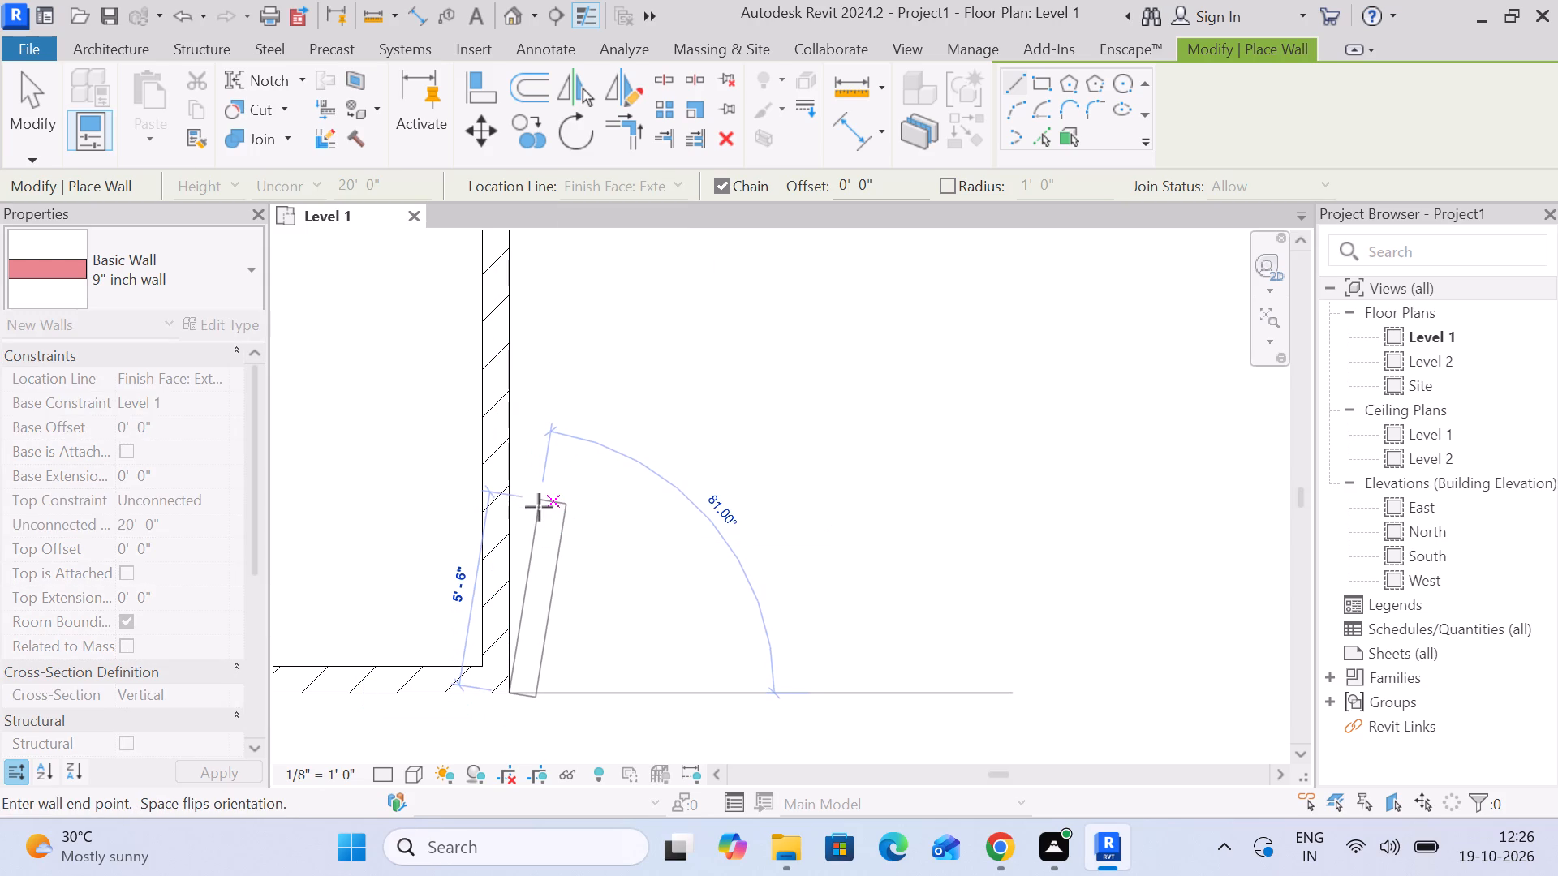
pyautogui.scroll(-8, 503, 367)
pyautogui.moveTo(501, 355); pyautogui.dragTo(538, 547, button='middle')
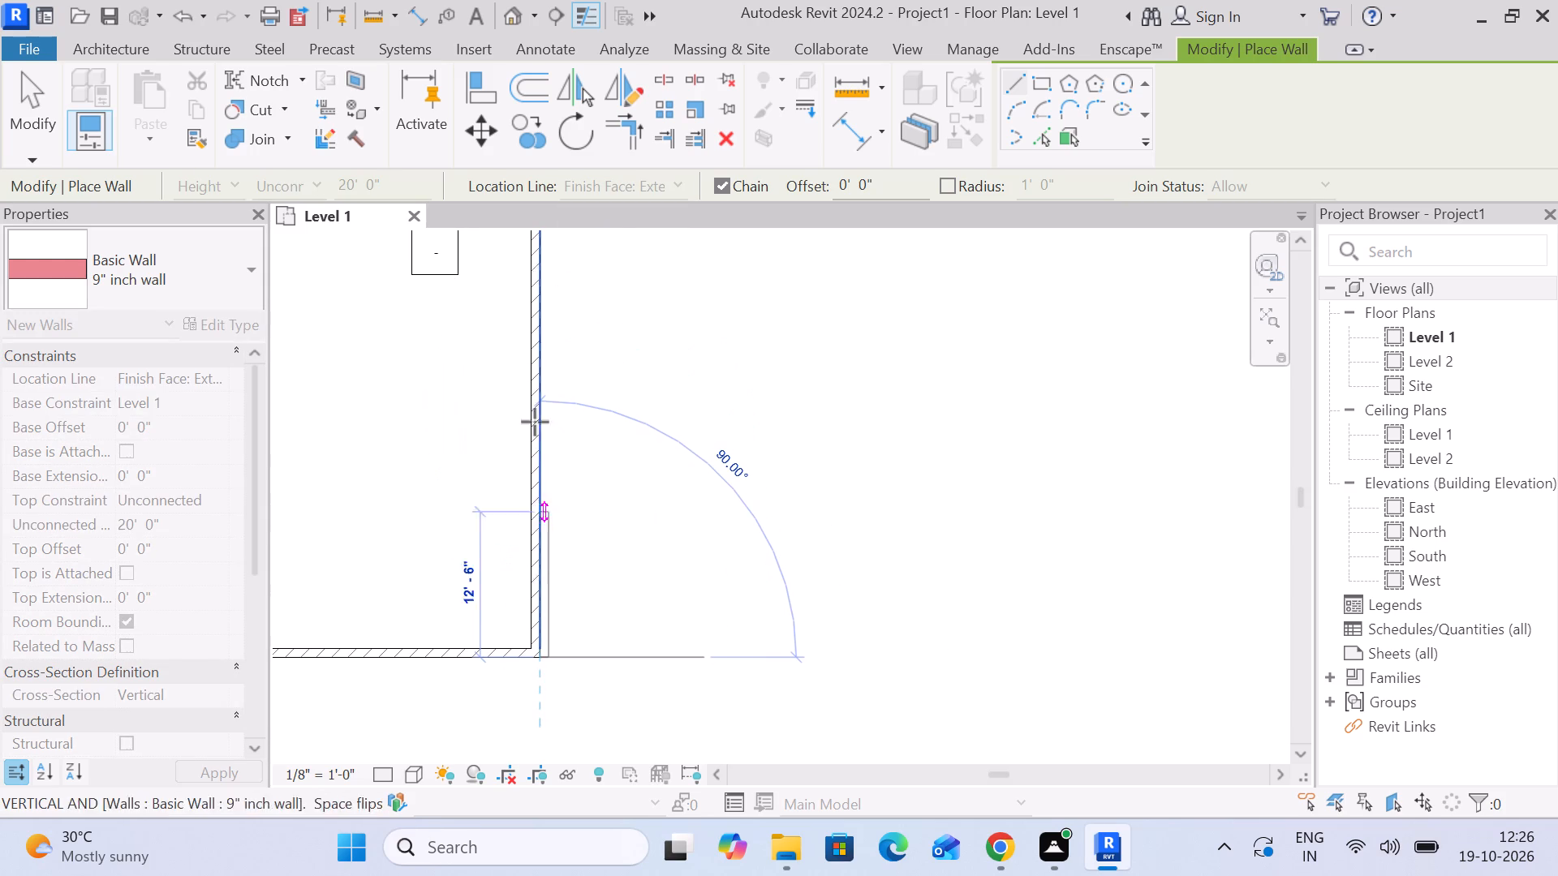
pyautogui.scroll(-2, 540, 359)
pyautogui.moveTo(540, 359); pyautogui.dragTo(540, 406, button='middle')
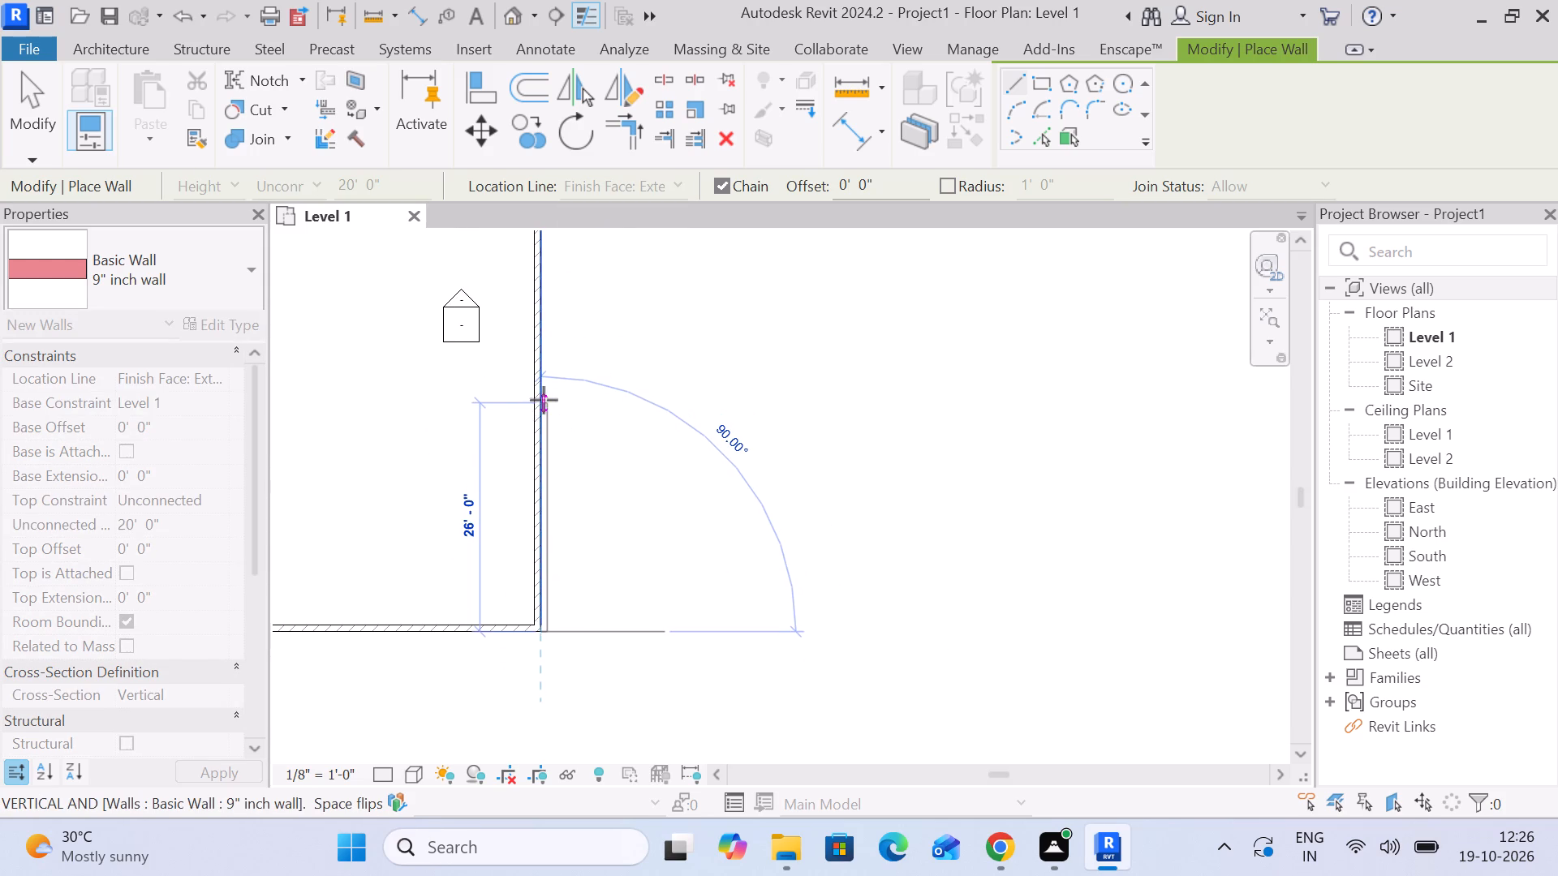
pyautogui.scroll(-4, 549, 397)
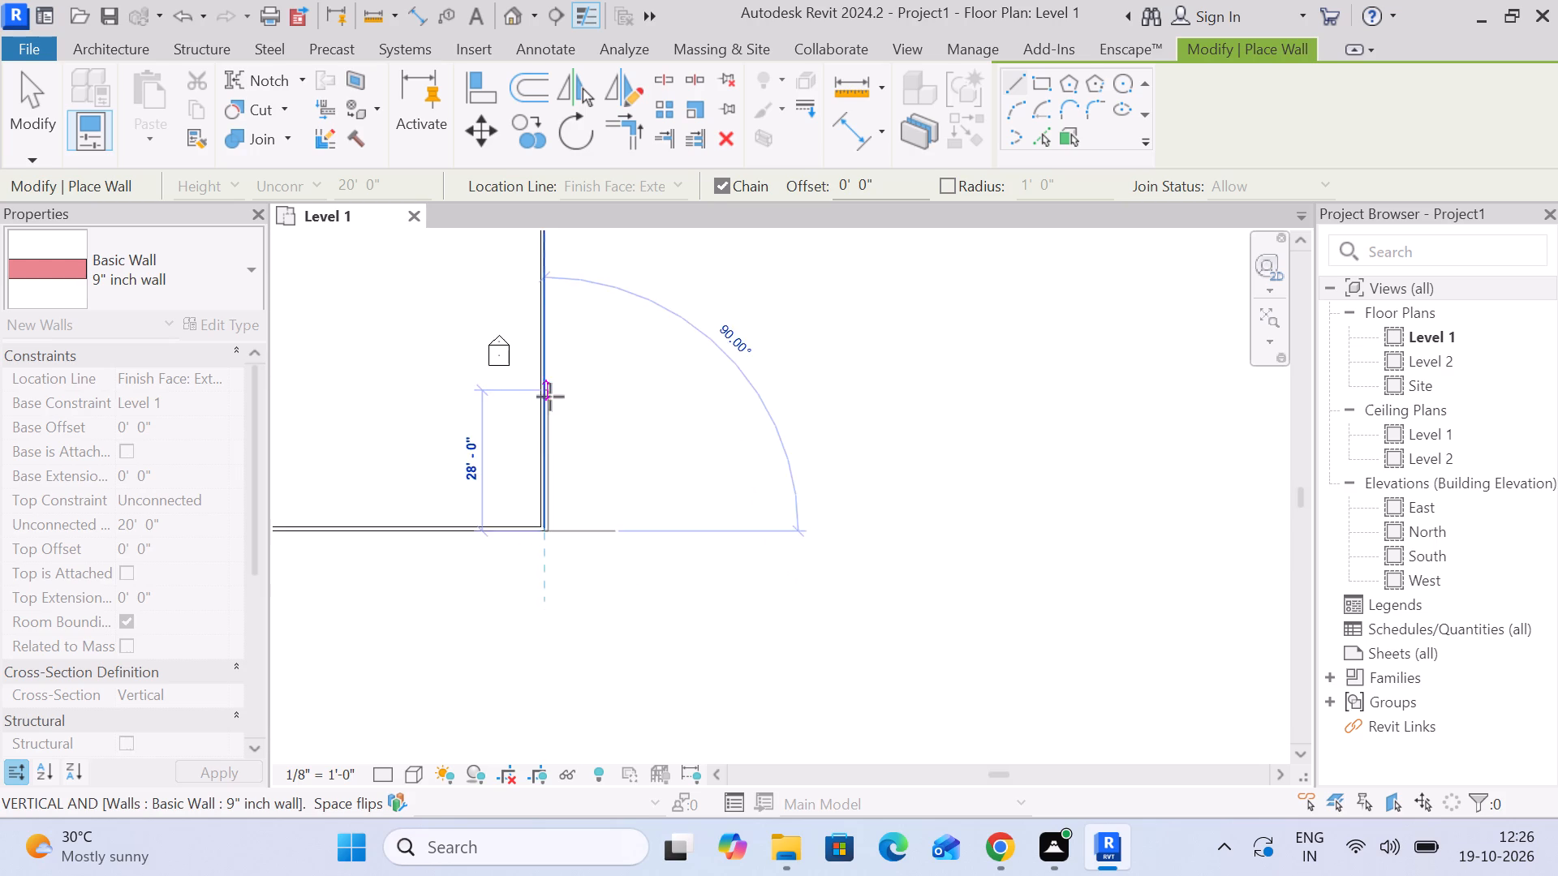
pyautogui.moveTo(550, 405); pyautogui.dragTo(553, 565, button='middle')
pyautogui.scroll(-4, 553, 348)
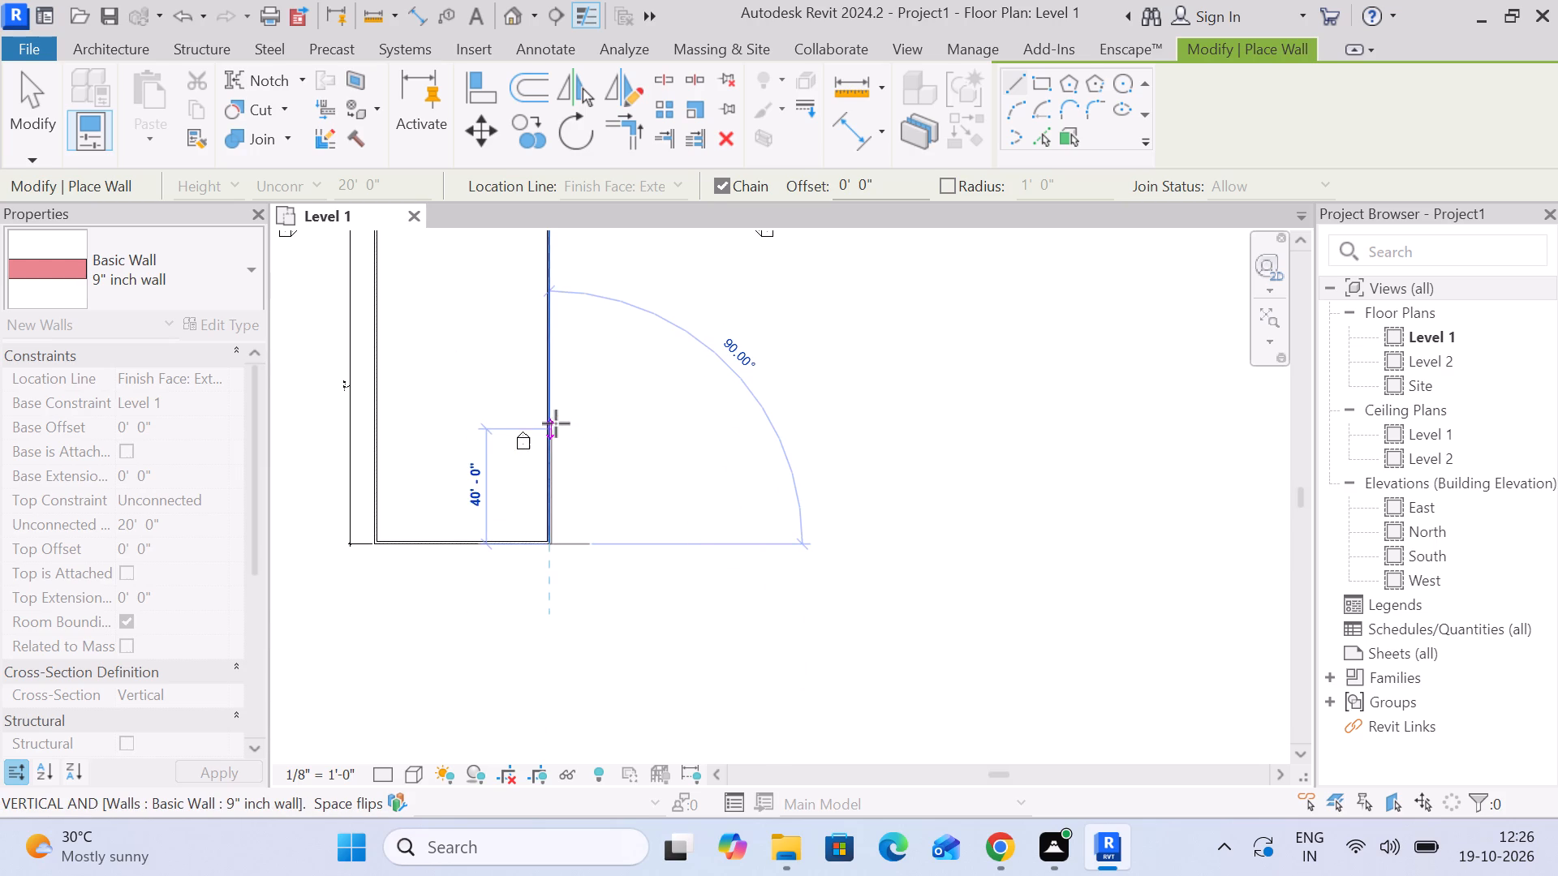
pyautogui.scroll(3, 556, 423)
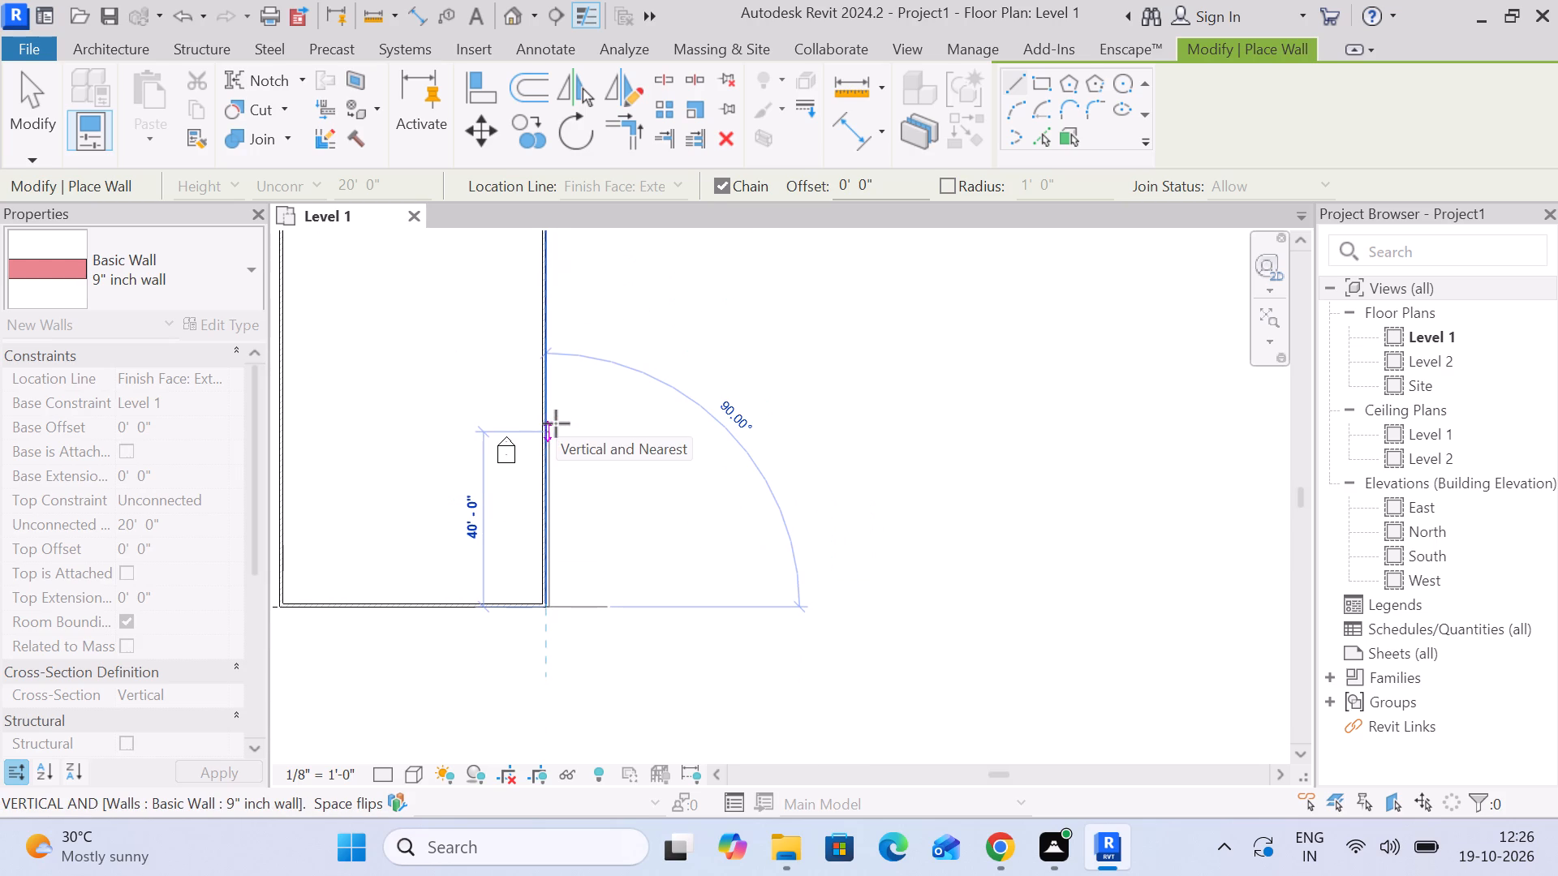
pyautogui.write("80'")
pyautogui.press('Return')
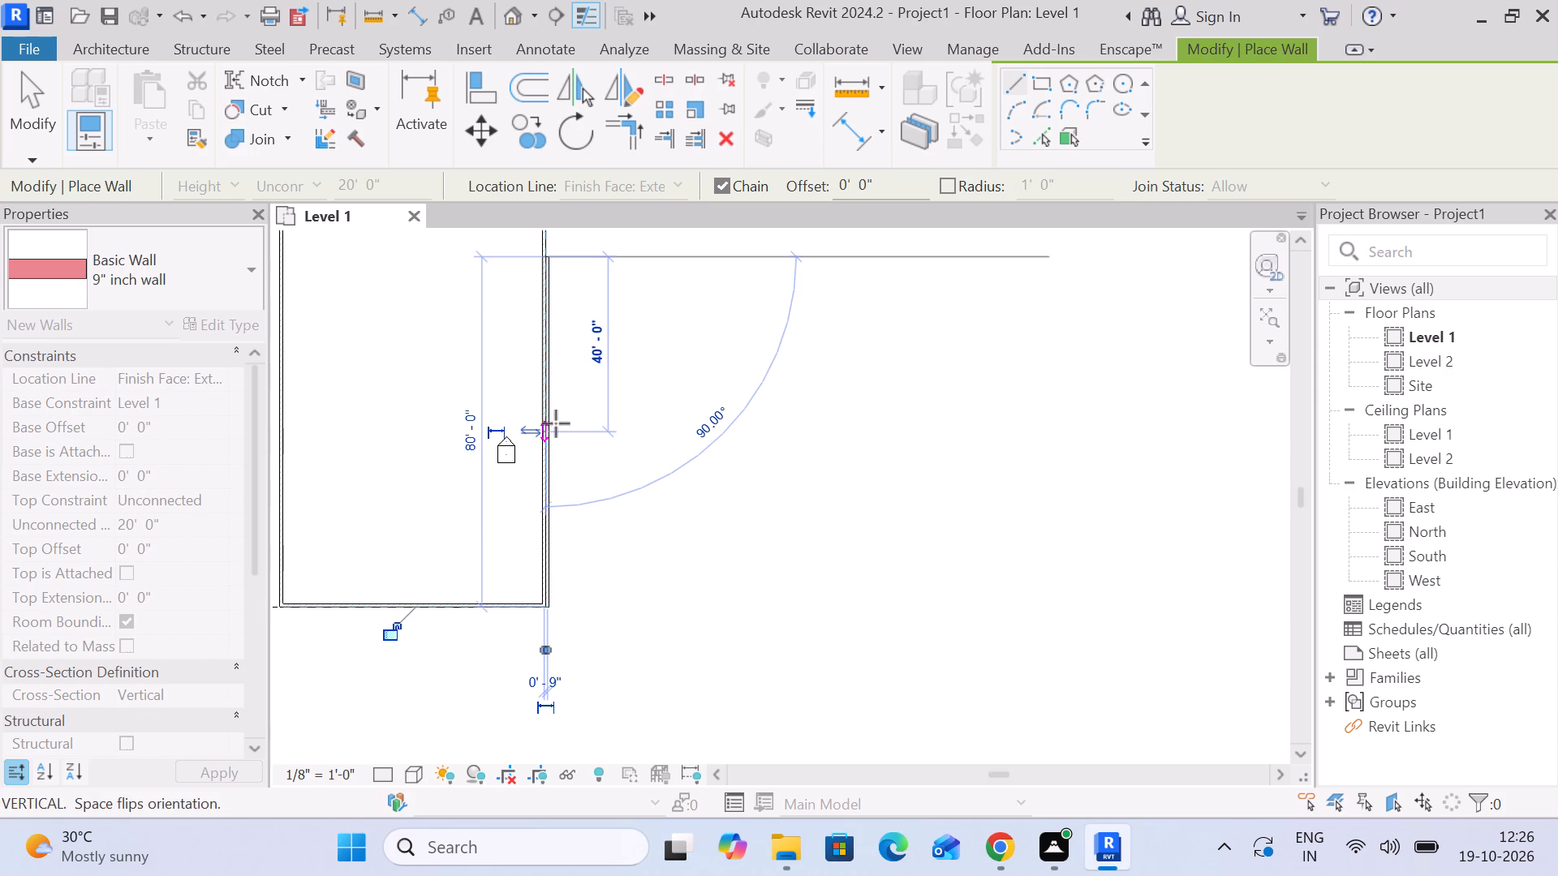
# Continue the wall chain with a 110' horizontal wall running right from the top end of the 80' wall.
pyautogui.scroll(-4, 933, 290)
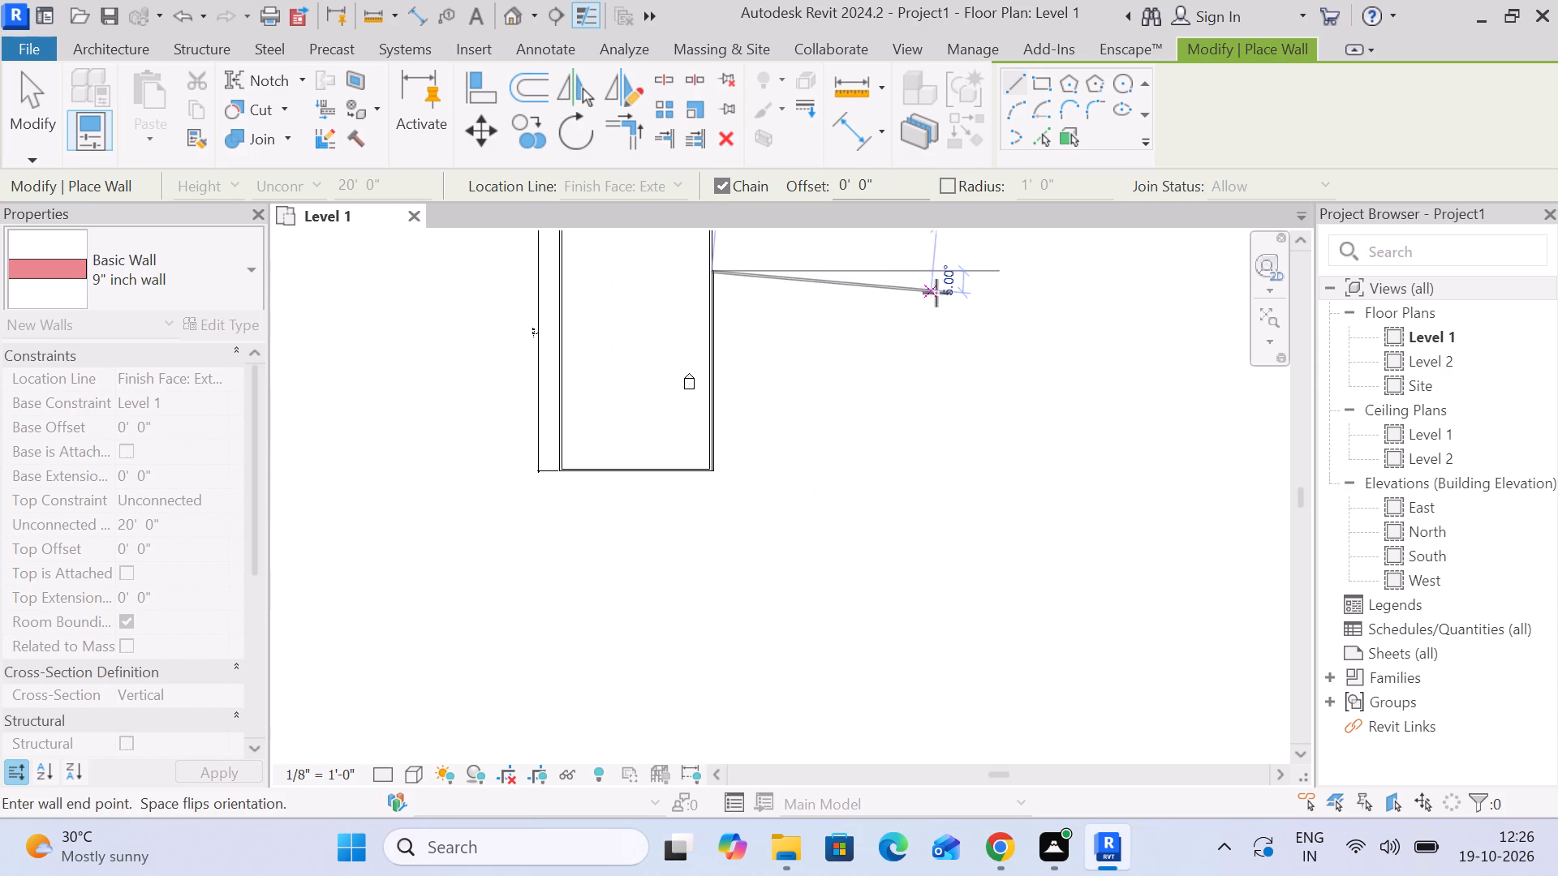
pyautogui.scroll(-3, 942, 305)
pyautogui.moveTo(948, 333); pyautogui.dragTo(751, 465, button='middle')
pyautogui.scroll(4, 820, 413)
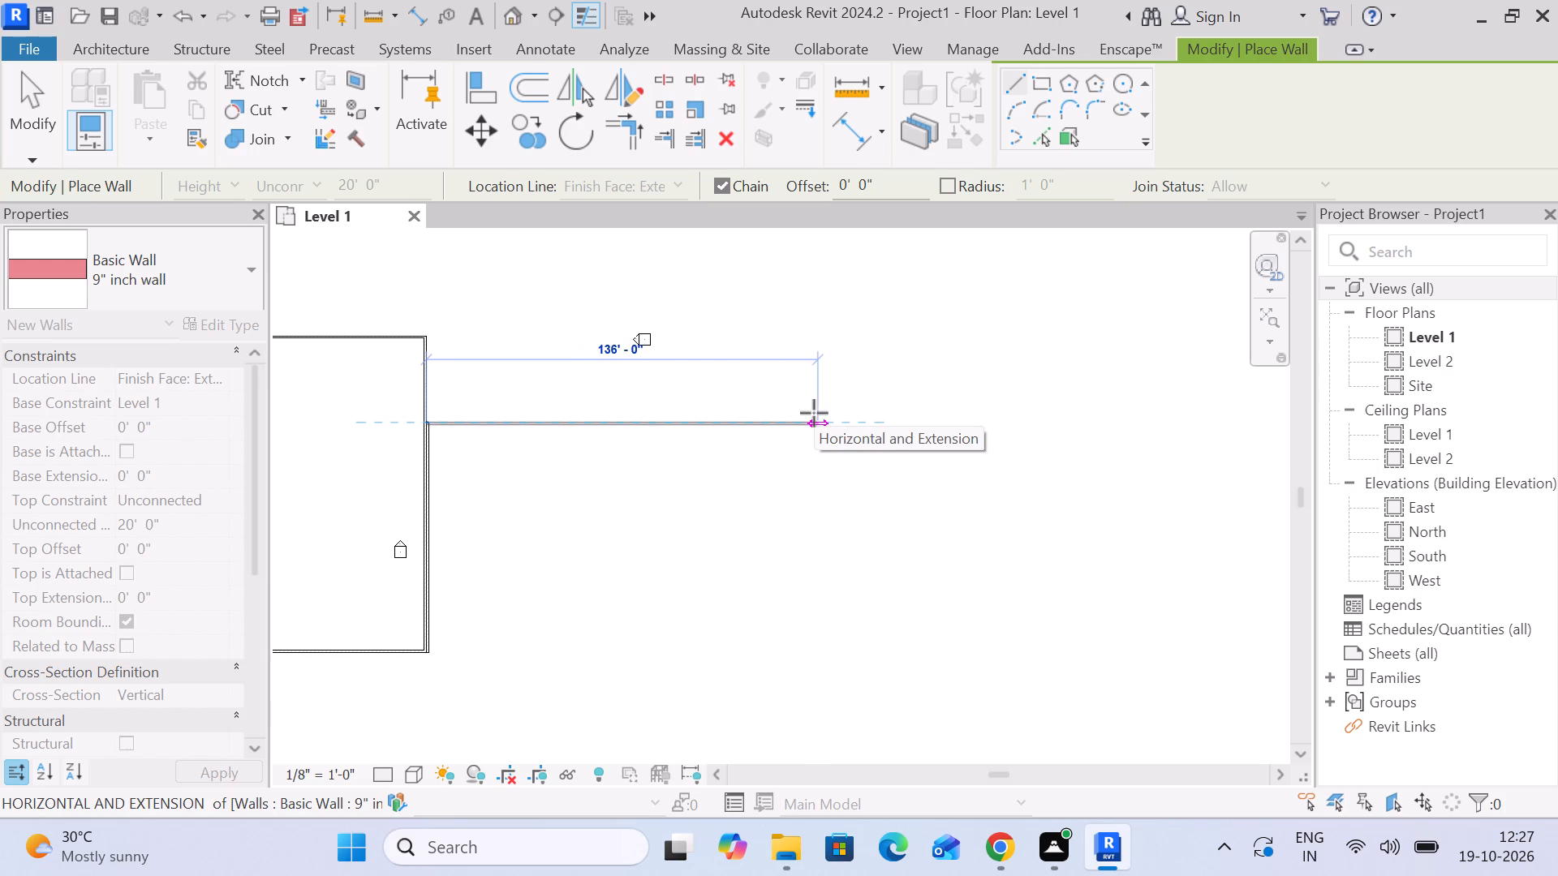
pyautogui.write('11')
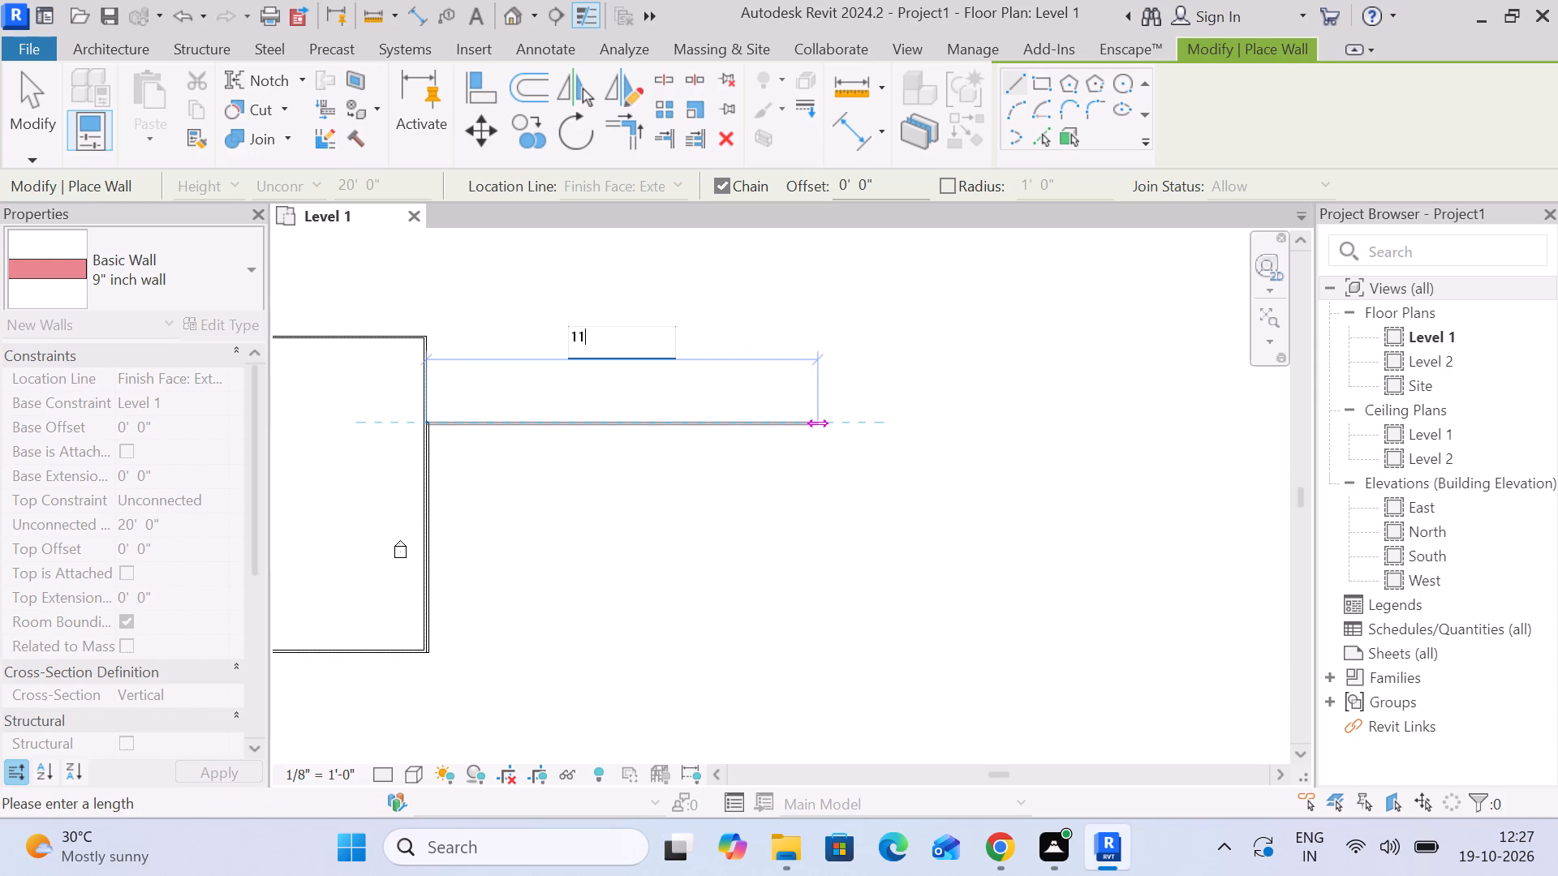
pyautogui.write("0'")
pyautogui.press('Return')
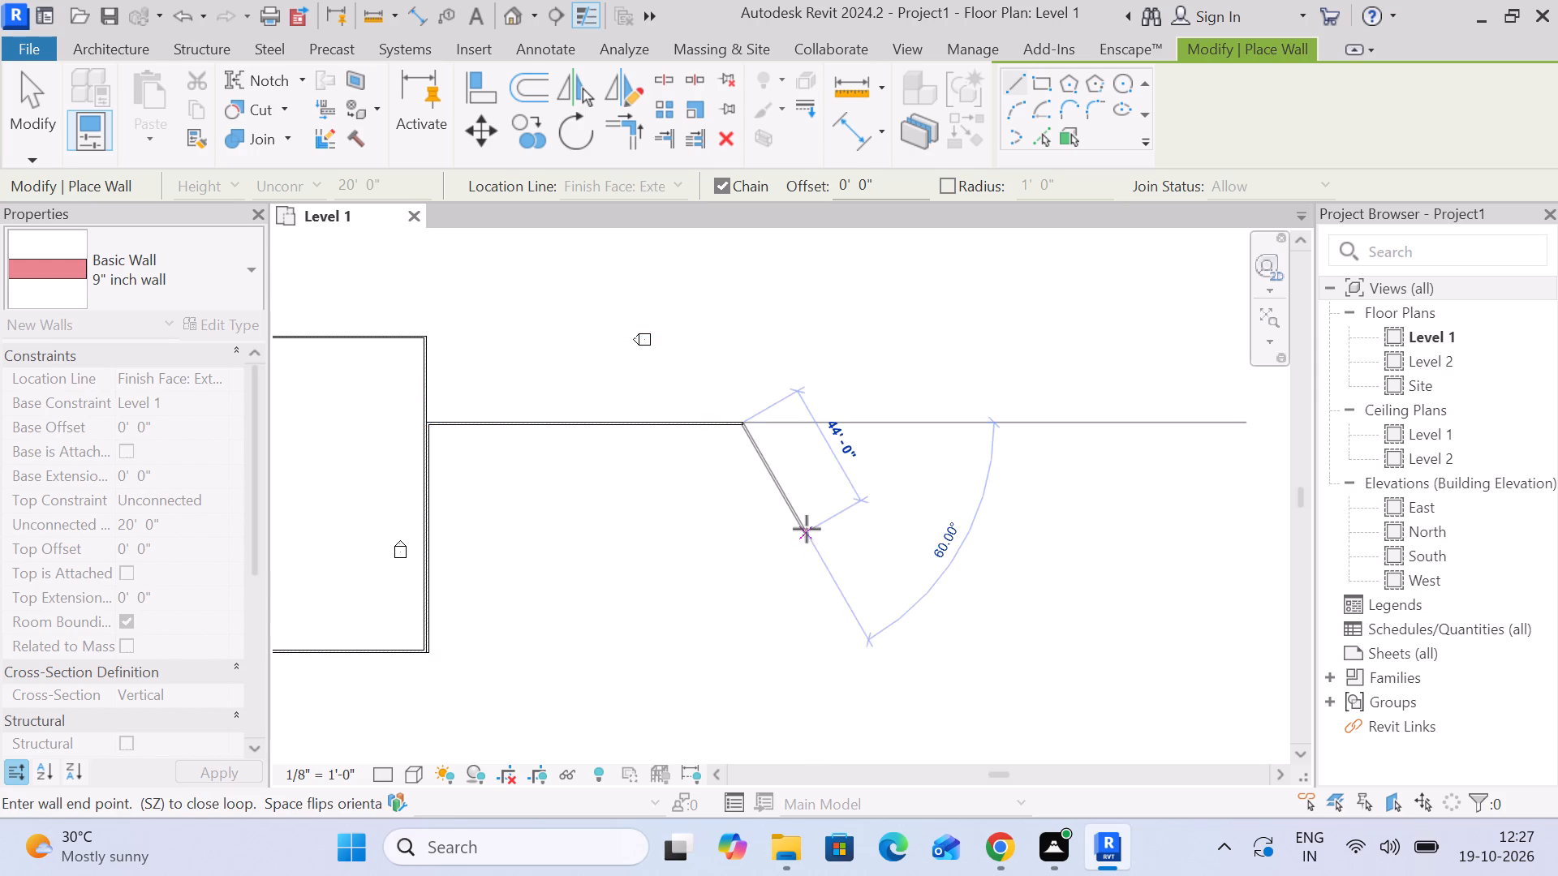
# Close the second rectangle with an 80' wall down to the first rectangle's bottom line and a 110' wall back to the chain start.
pyautogui.scroll(-3, 743, 642)
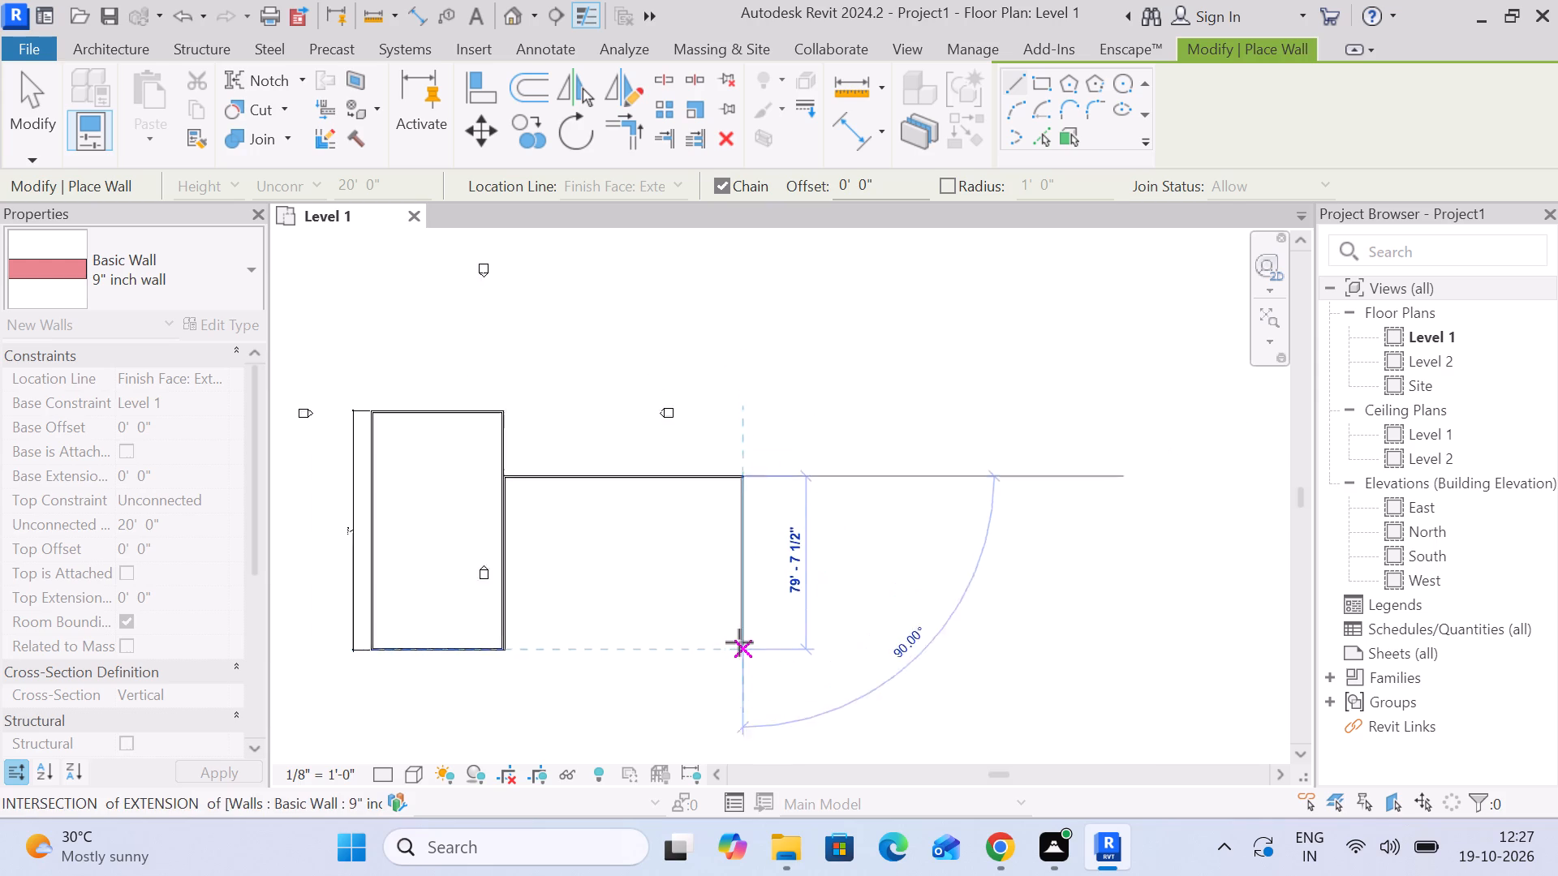
pyautogui.moveTo(738, 642); pyautogui.dragTo(777, 546, button='middle')
pyautogui.scroll(5, 777, 546)
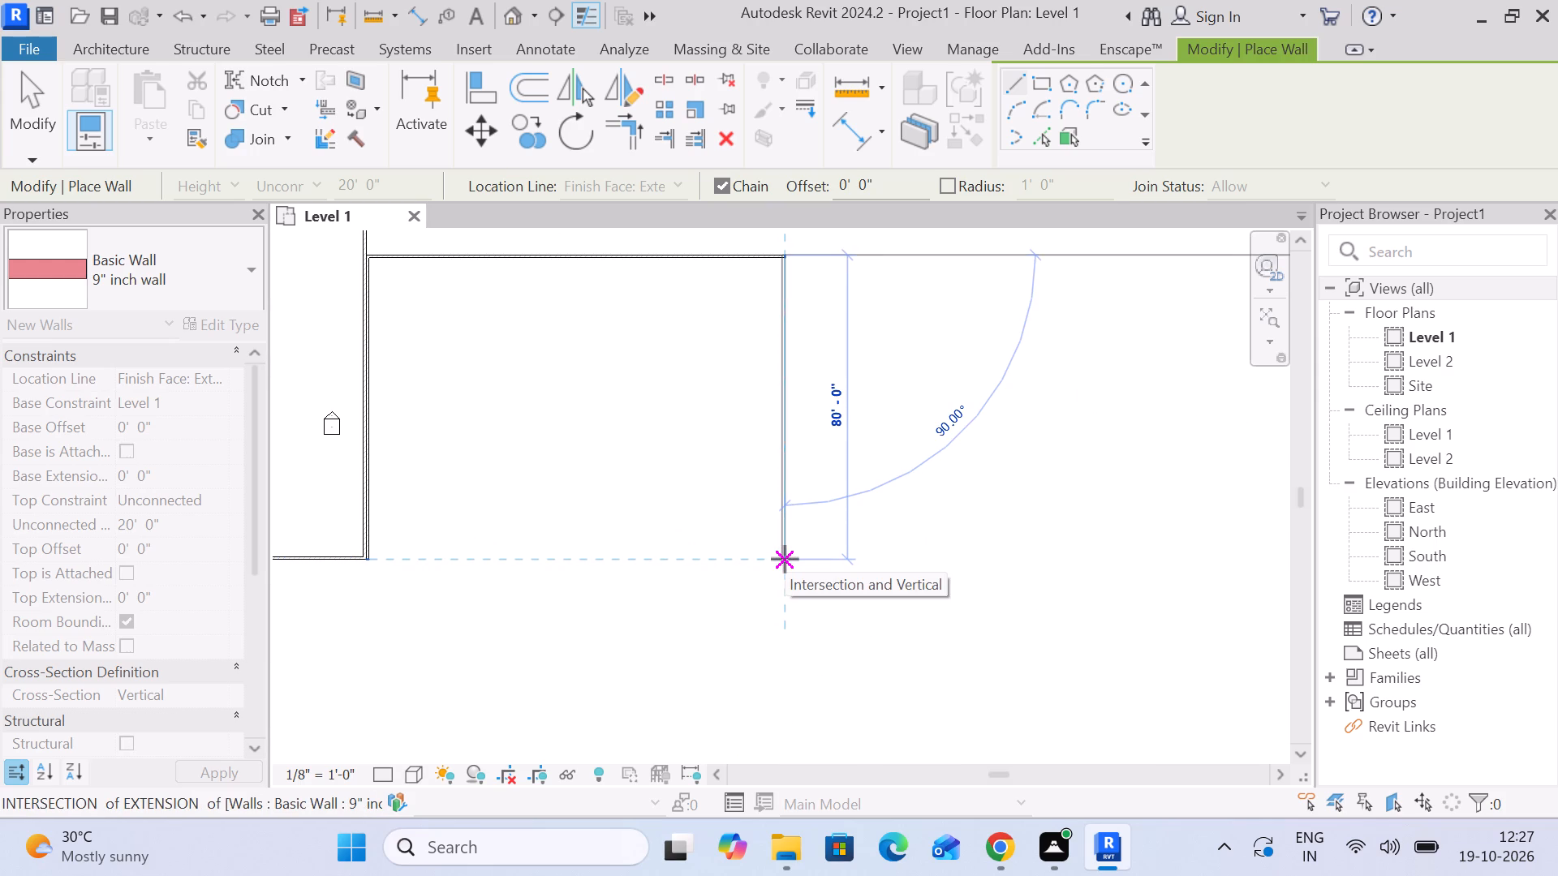
pyautogui.click(785, 559)
pyautogui.scroll(9, 380, 554)
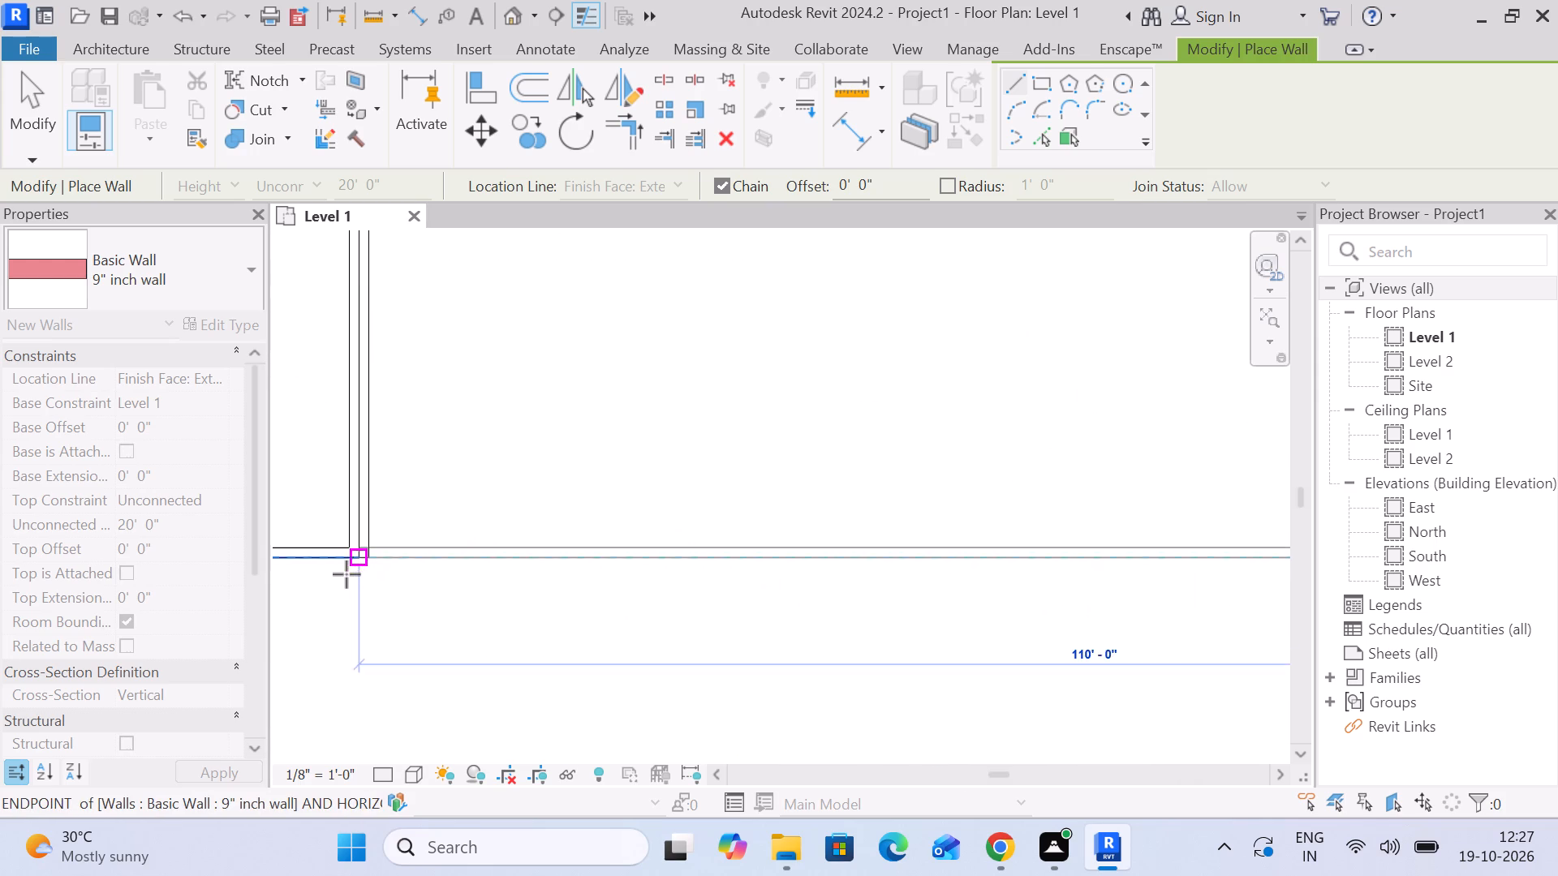
pyautogui.scroll(9, 356, 558)
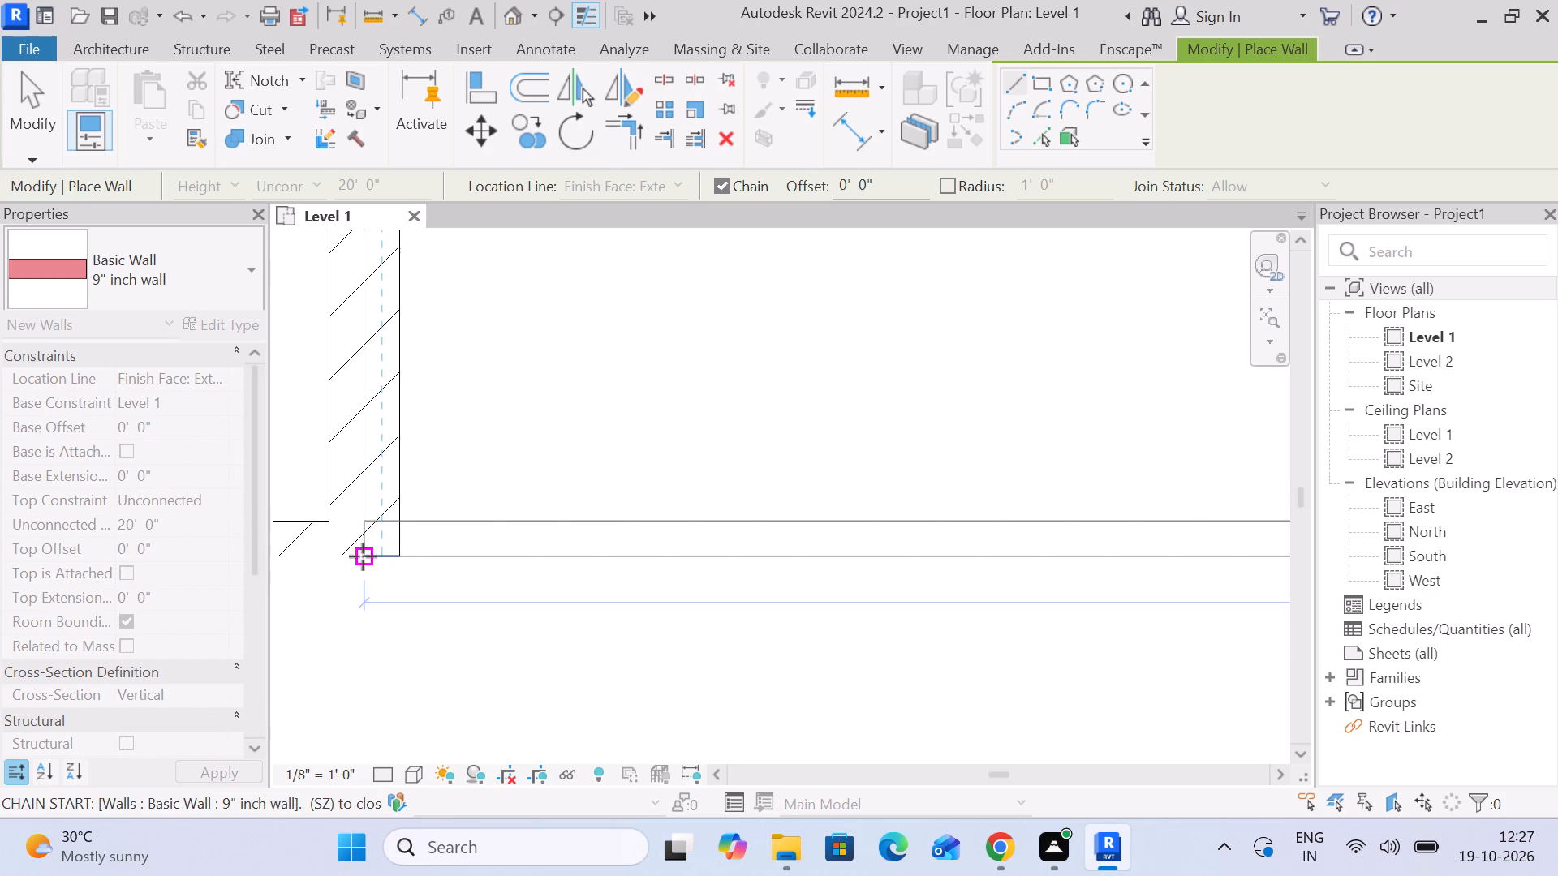
pyautogui.click(363, 556)
pyautogui.click(25, 109)
# Examine the combined outline of the two adjoining rectangles and their shared wall.
pyautogui.scroll(-5, 392, 409)
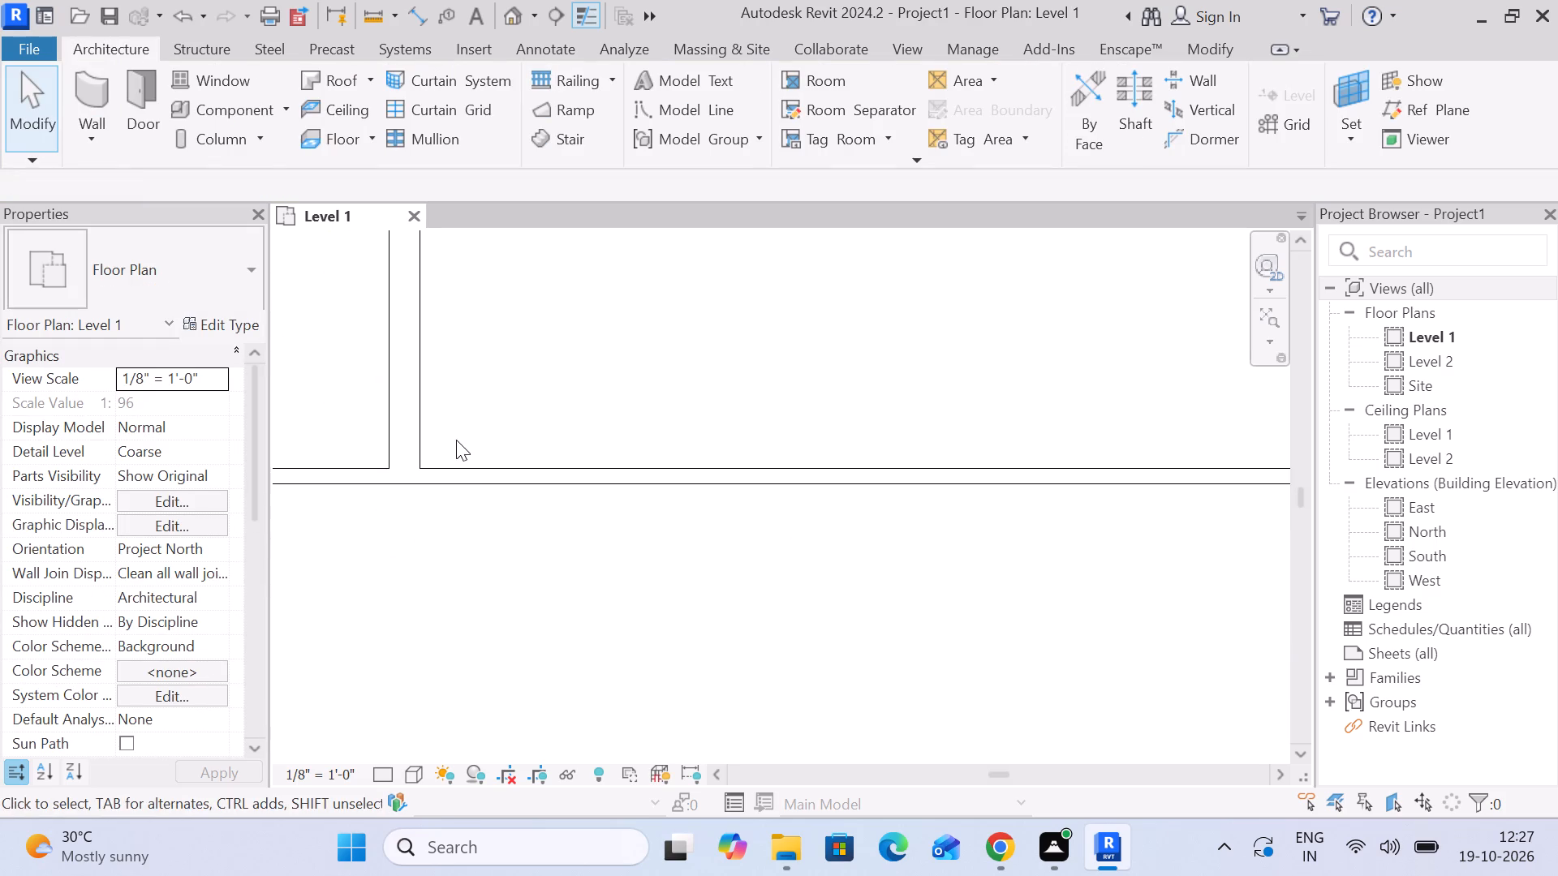
pyautogui.scroll(-11, 456, 440)
pyautogui.moveTo(580, 442); pyautogui.dragTo(567, 567, button='middle')
pyautogui.scroll(-5, 582, 541)
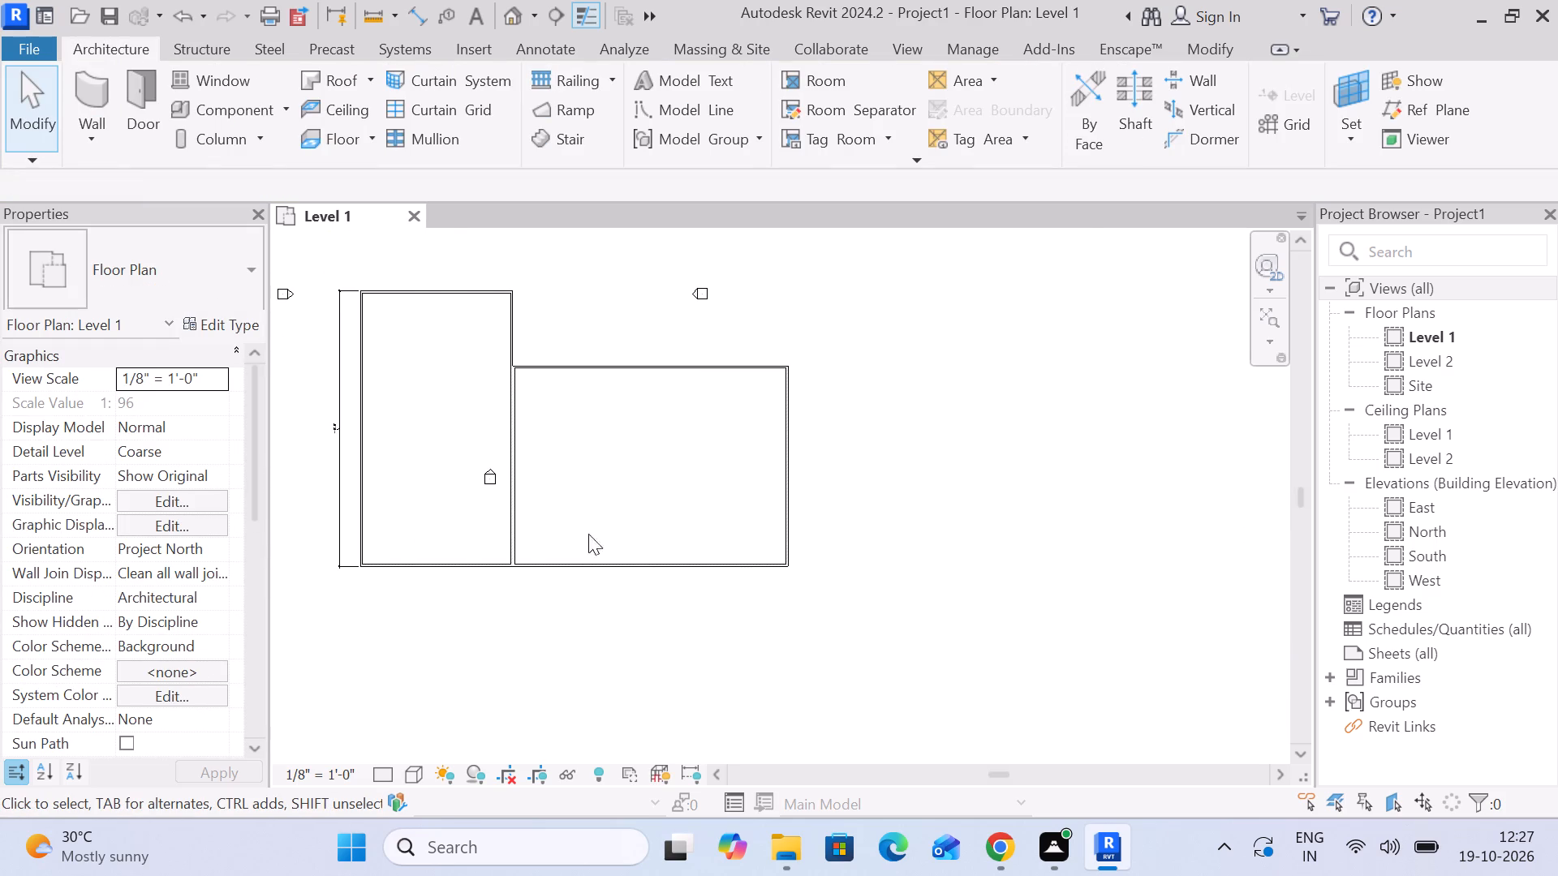
pyautogui.scroll(1, 571, 405)
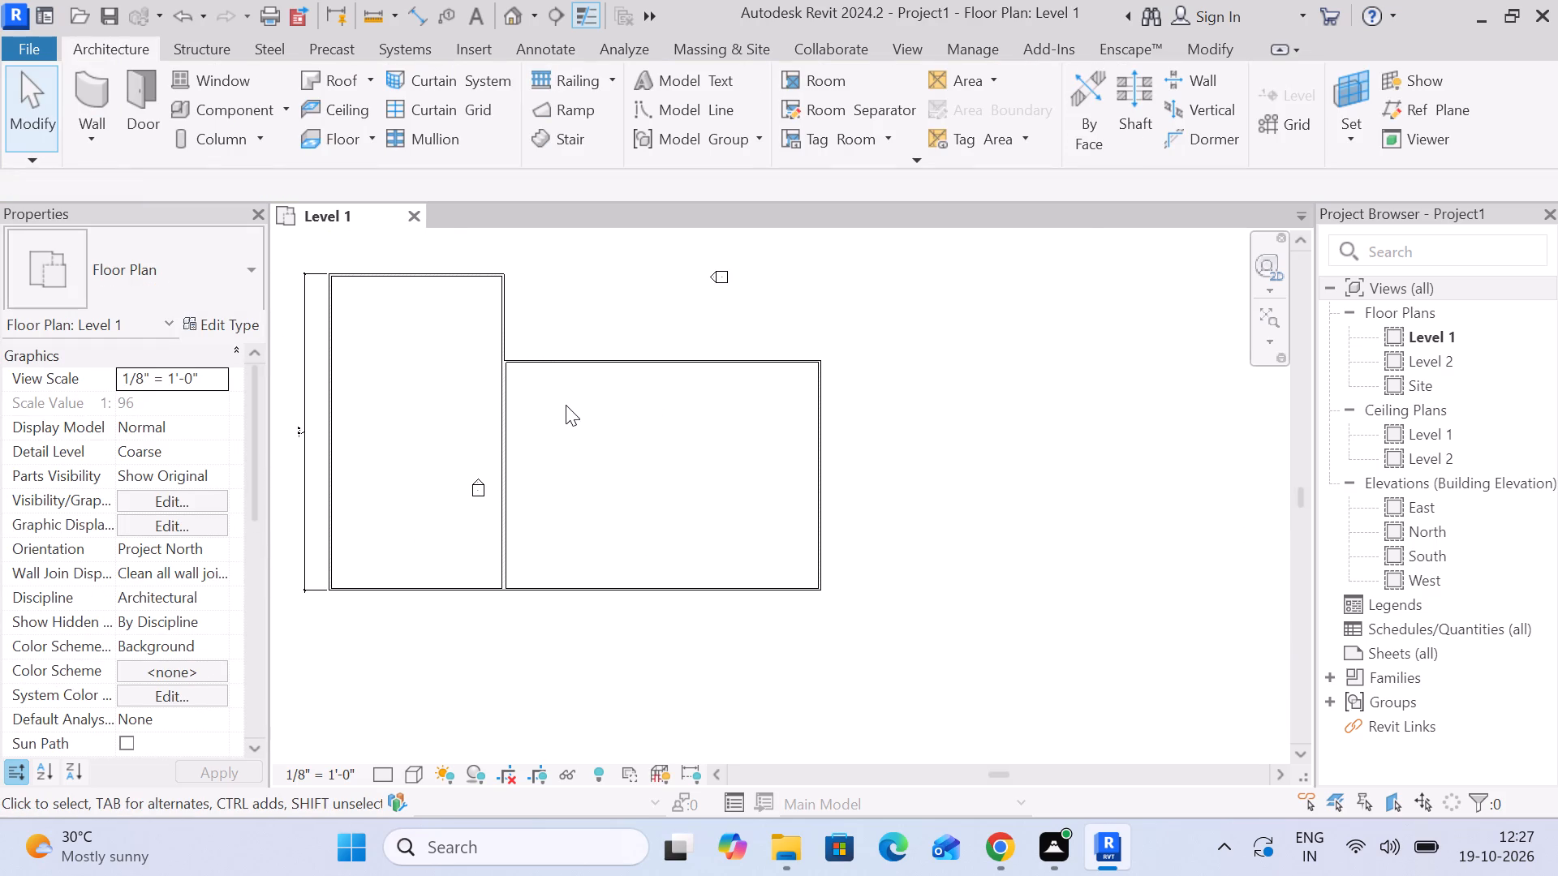
pyautogui.moveTo(566, 405); pyautogui.dragTo(609, 483, button='middle')
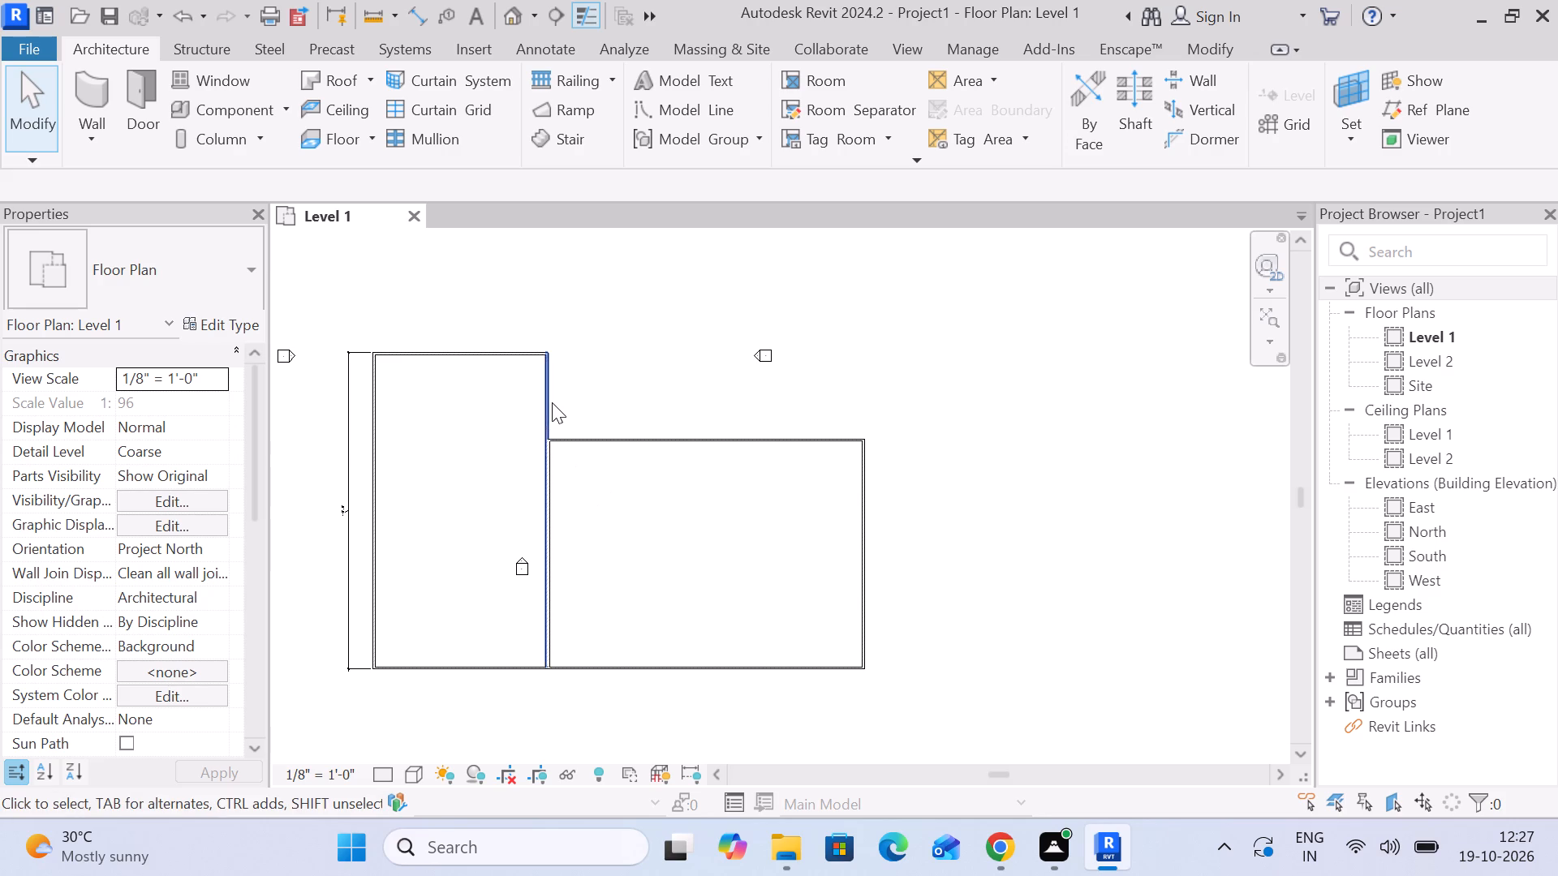
pyautogui.scroll(3, 589, 440)
pyautogui.scroll(-1, 597, 449)
pyautogui.scroll(-2, 637, 504)
pyautogui.moveTo(645, 513); pyautogui.dragTo(627, 513, button='middle')
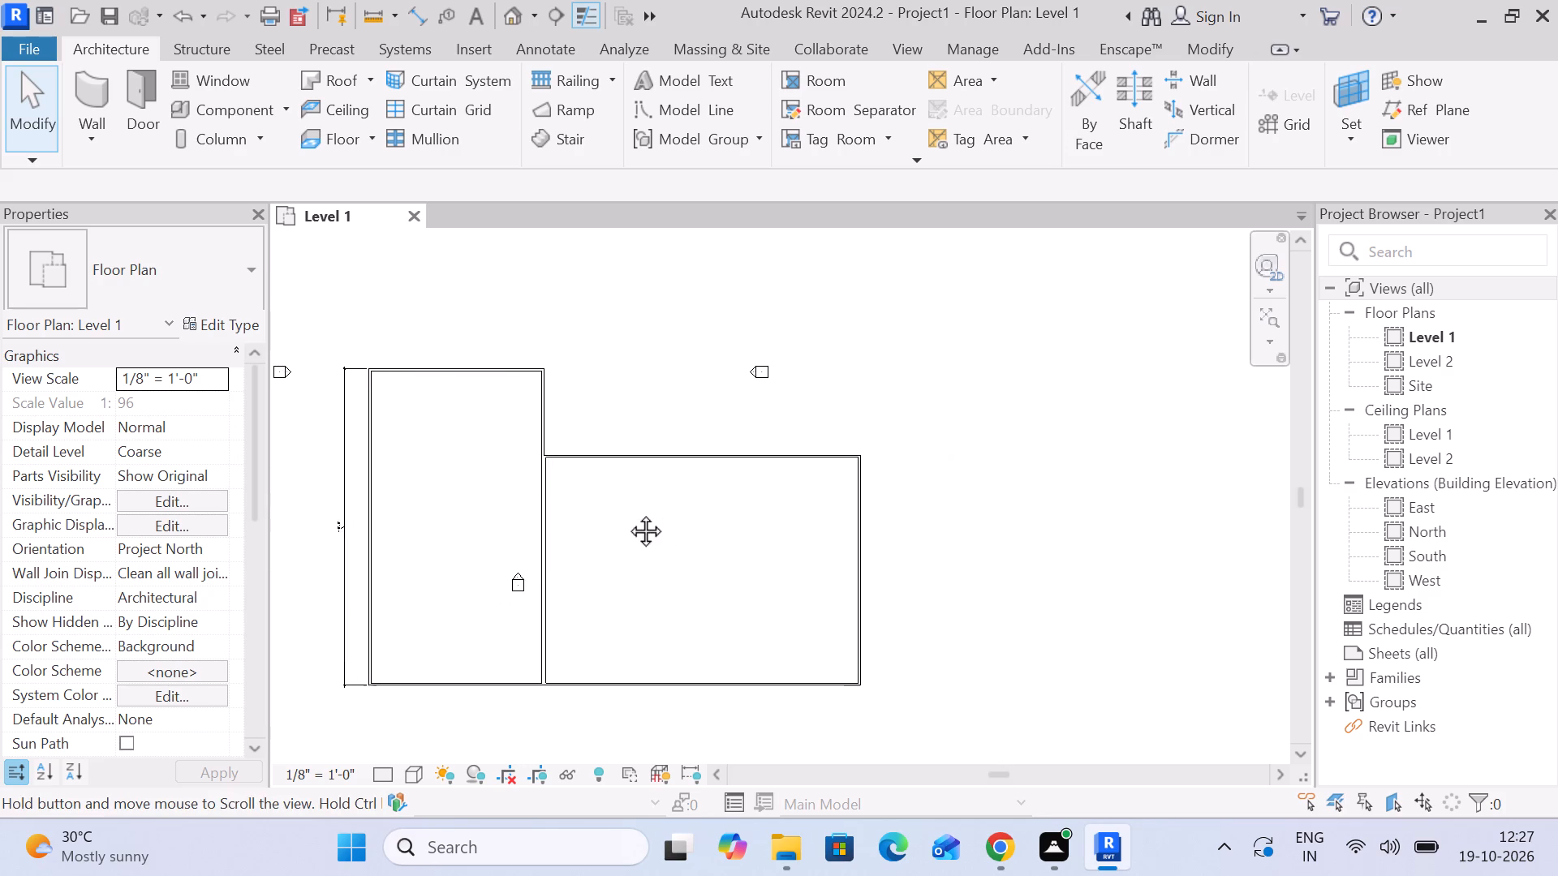
pyautogui.moveTo(627, 513); pyautogui.dragTo(626, 513, button='middle')
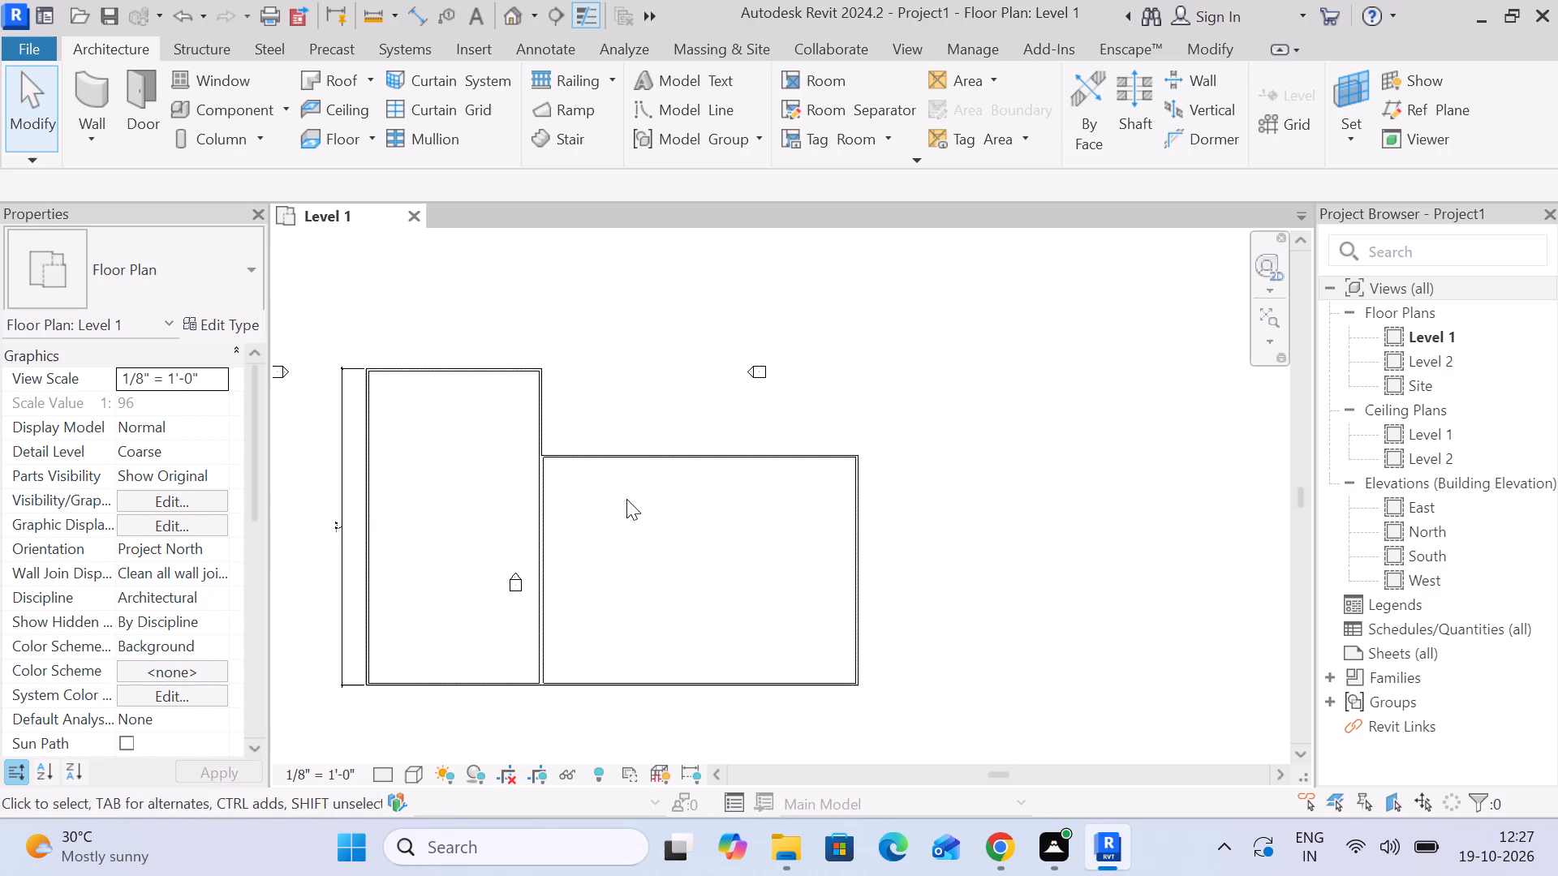
pyautogui.scroll(-1, 626, 492)
pyautogui.moveTo(626, 492); pyautogui.dragTo(656, 610, button='middle')
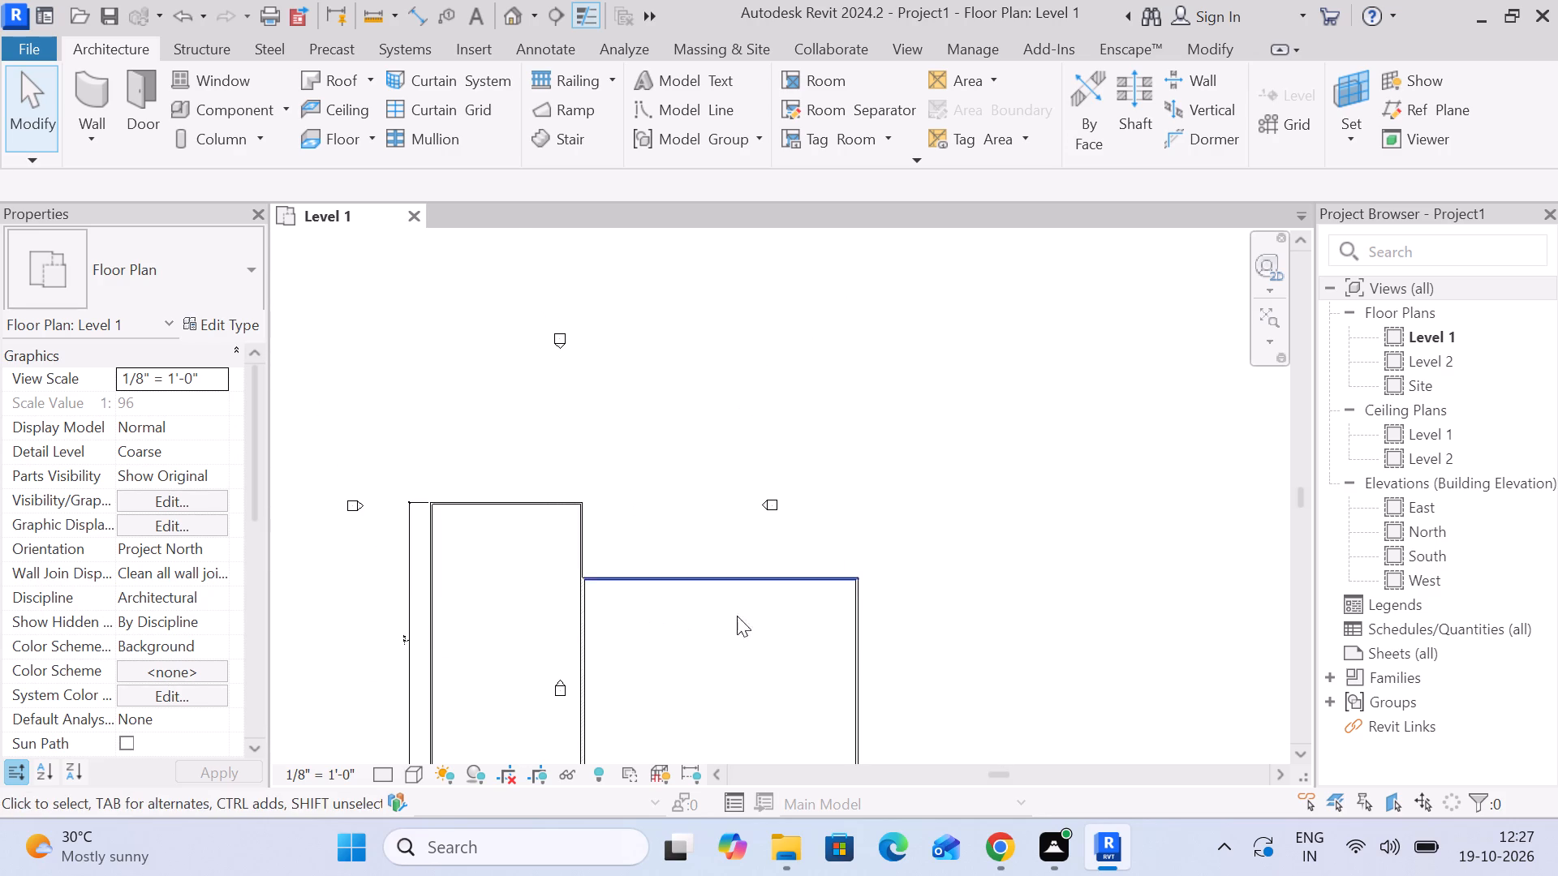
pyautogui.moveTo(748, 617); pyautogui.dragTo(769, 464, button='middle')
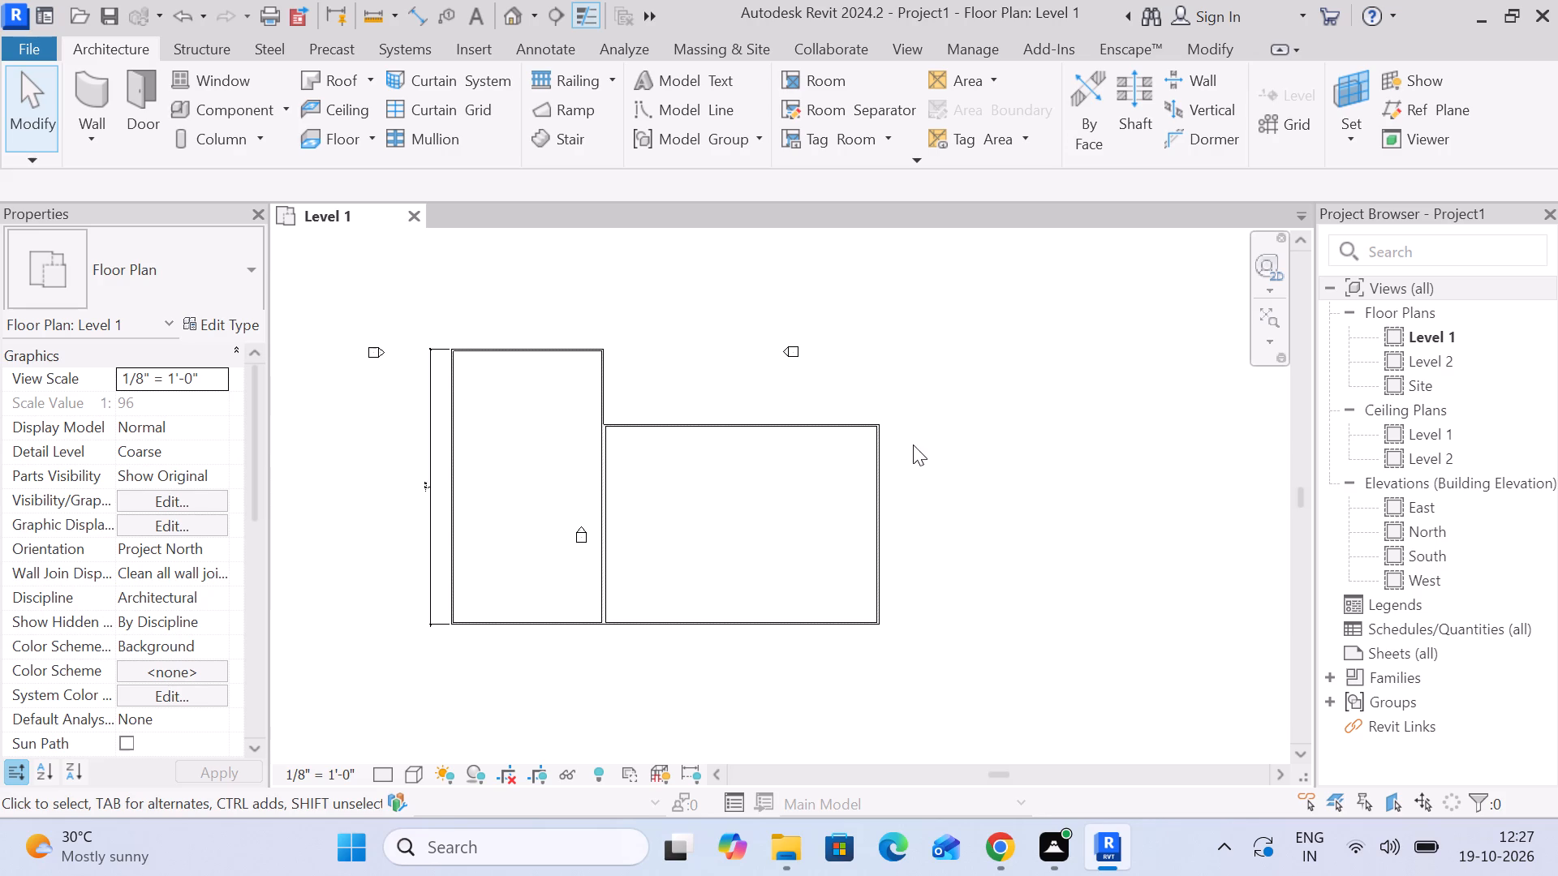
pyautogui.scroll(-2, 924, 444)
pyautogui.moveTo(1012, 432); pyautogui.dragTo(1004, 431, button='middle')
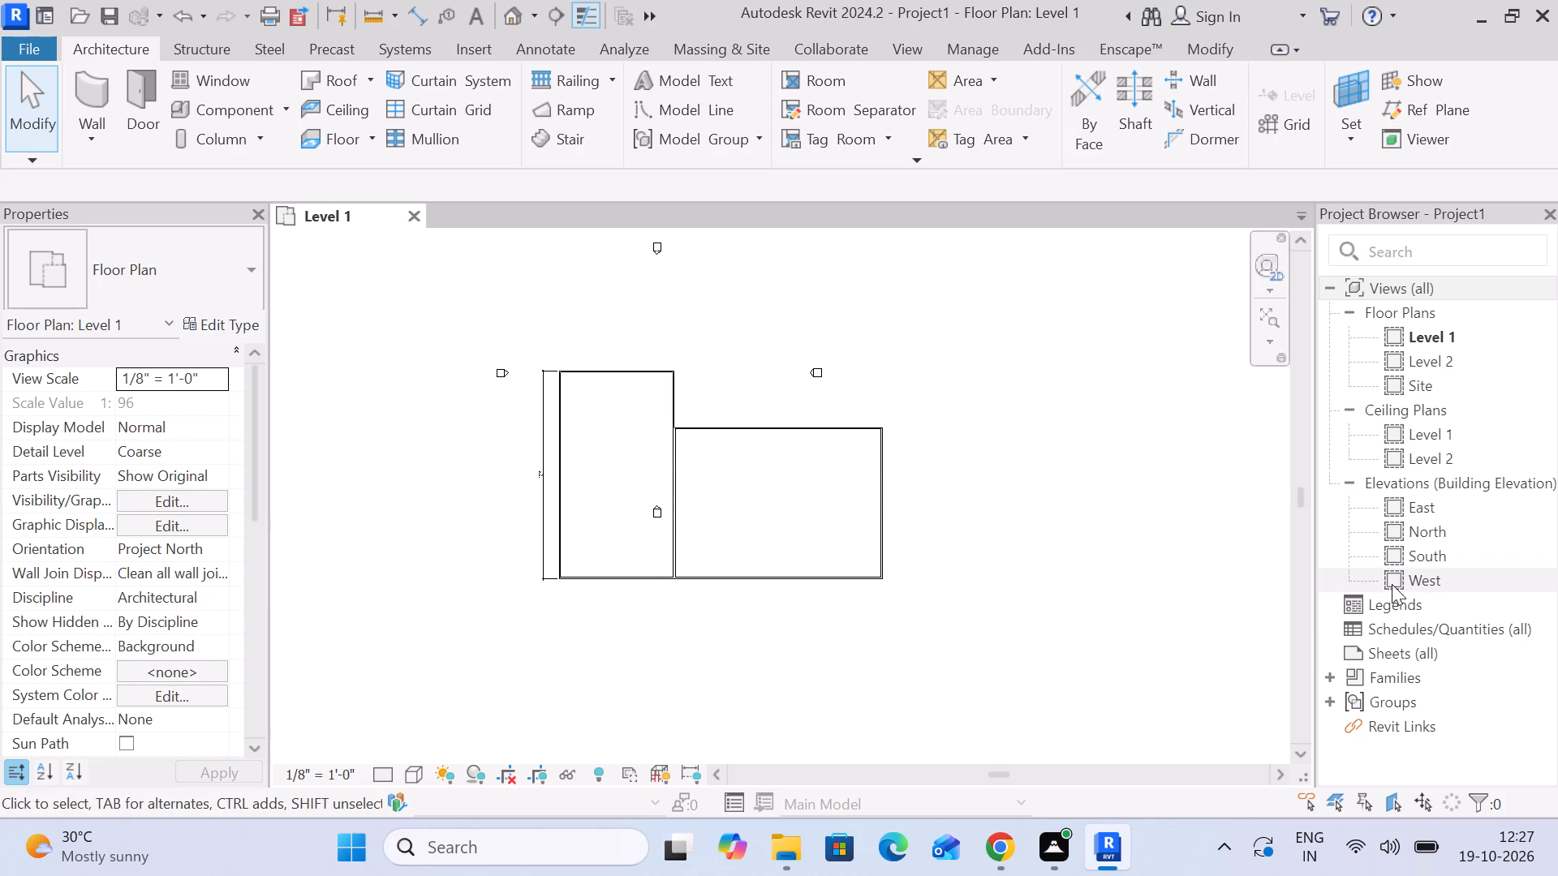
# In the North elevation, select all instances of the 9" wall and set their top constraint to Up to level: Level 2.
pyautogui.doubleClick(1435, 531)
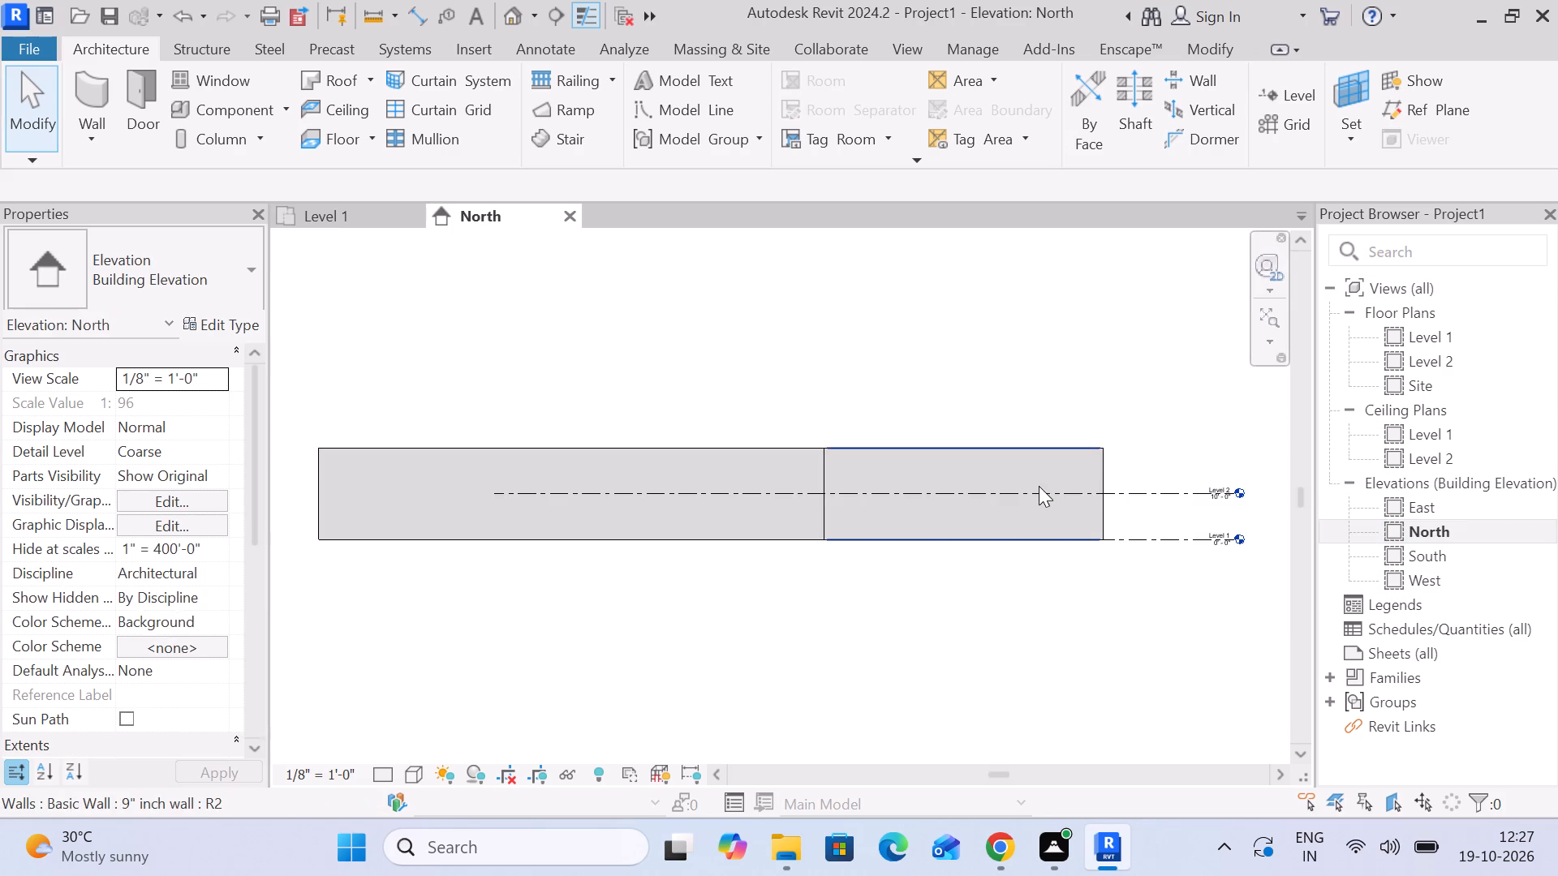
pyautogui.click(1081, 475)
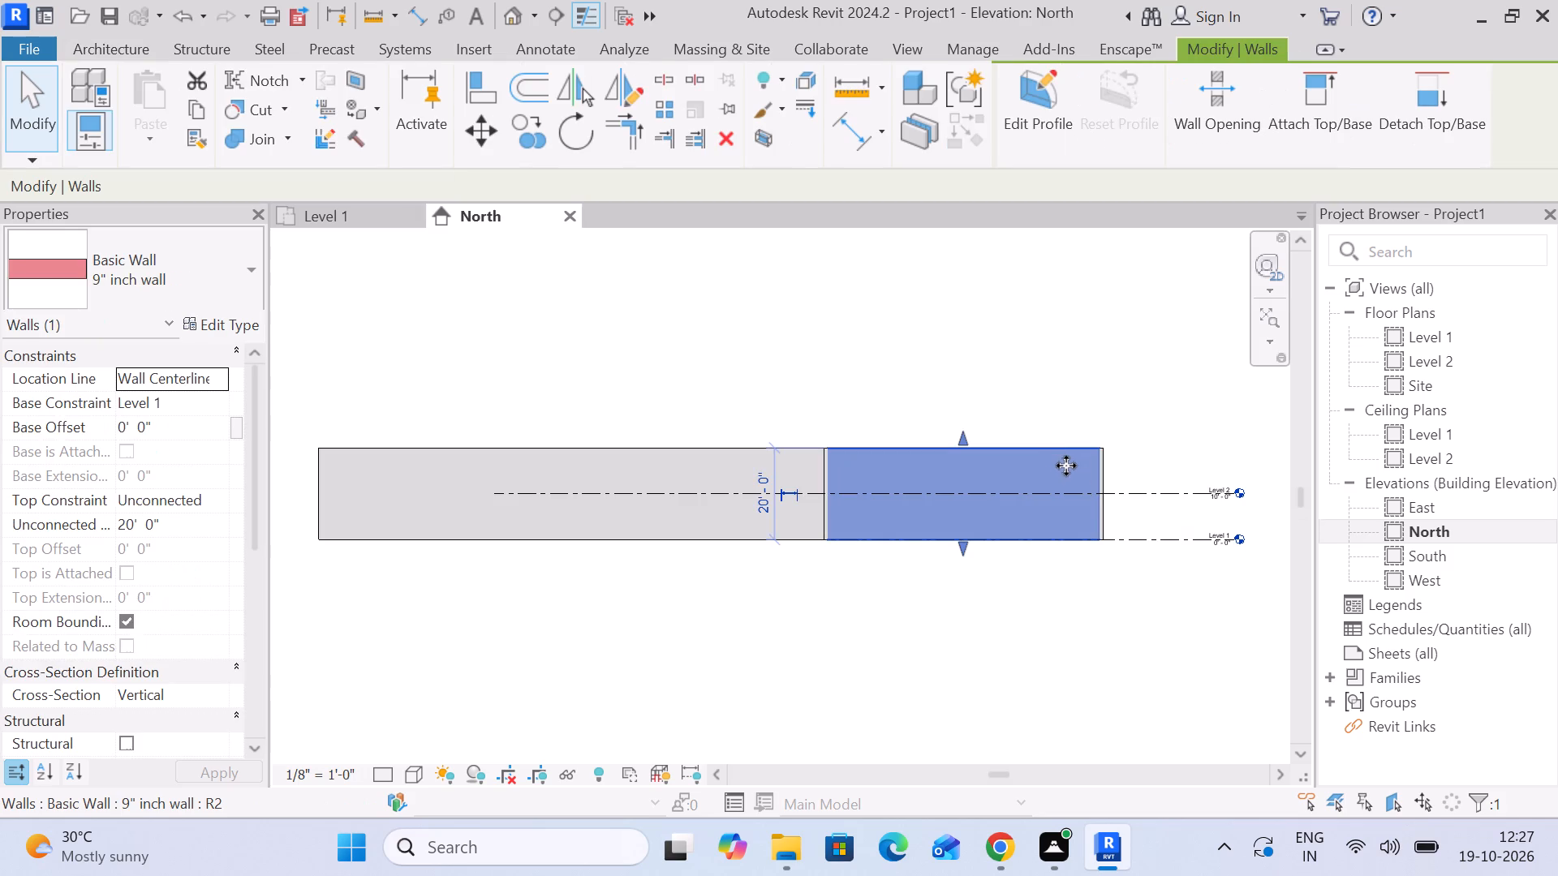
pyautogui.write('sa')
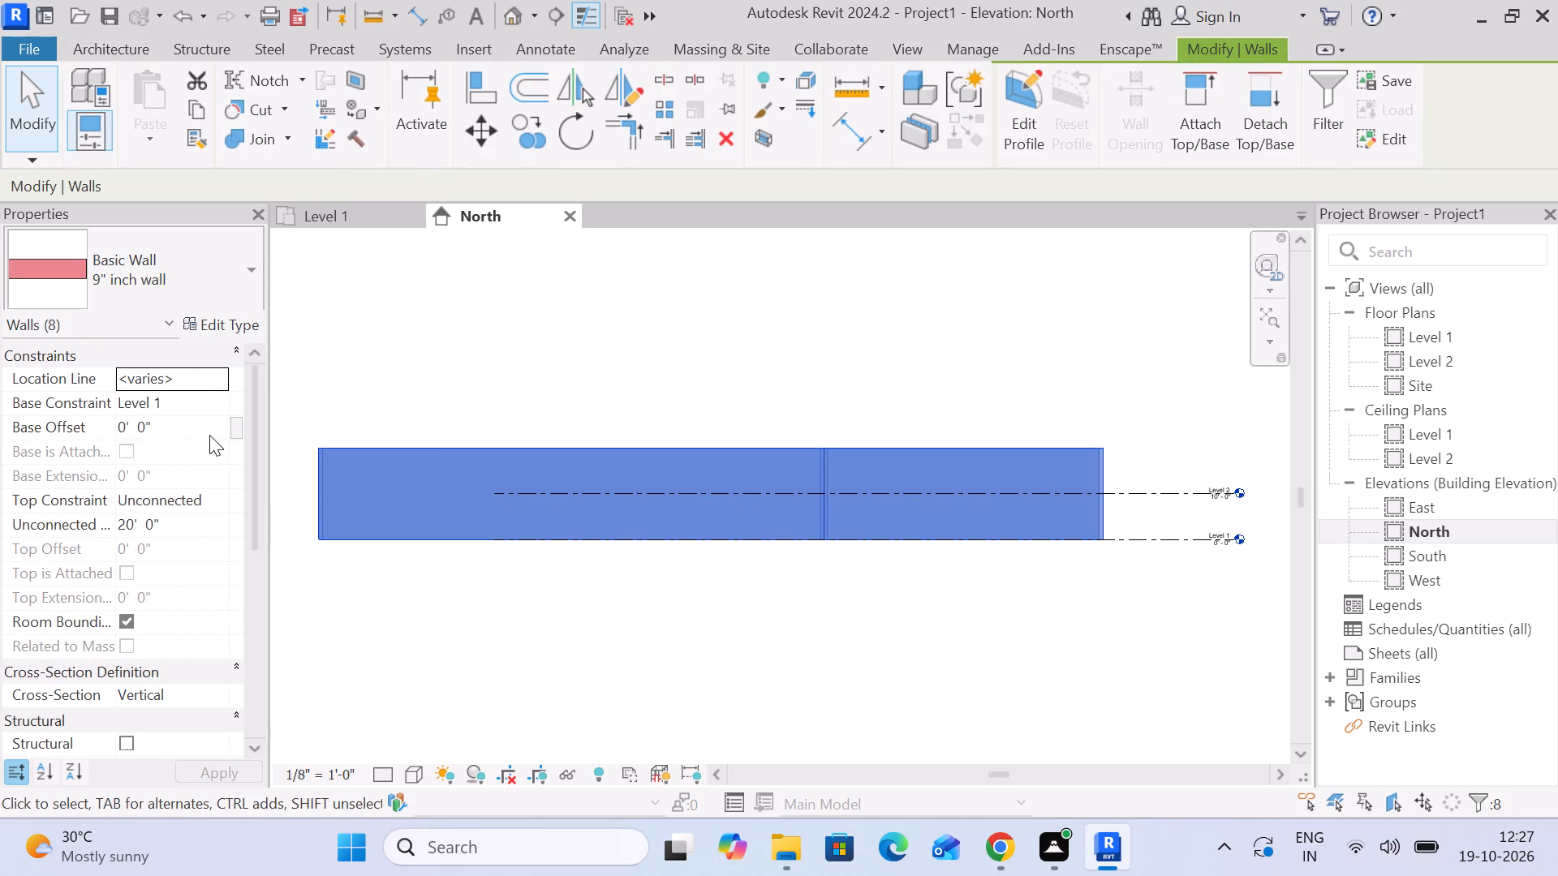
pyautogui.click(218, 399)
pyautogui.click(218, 406)
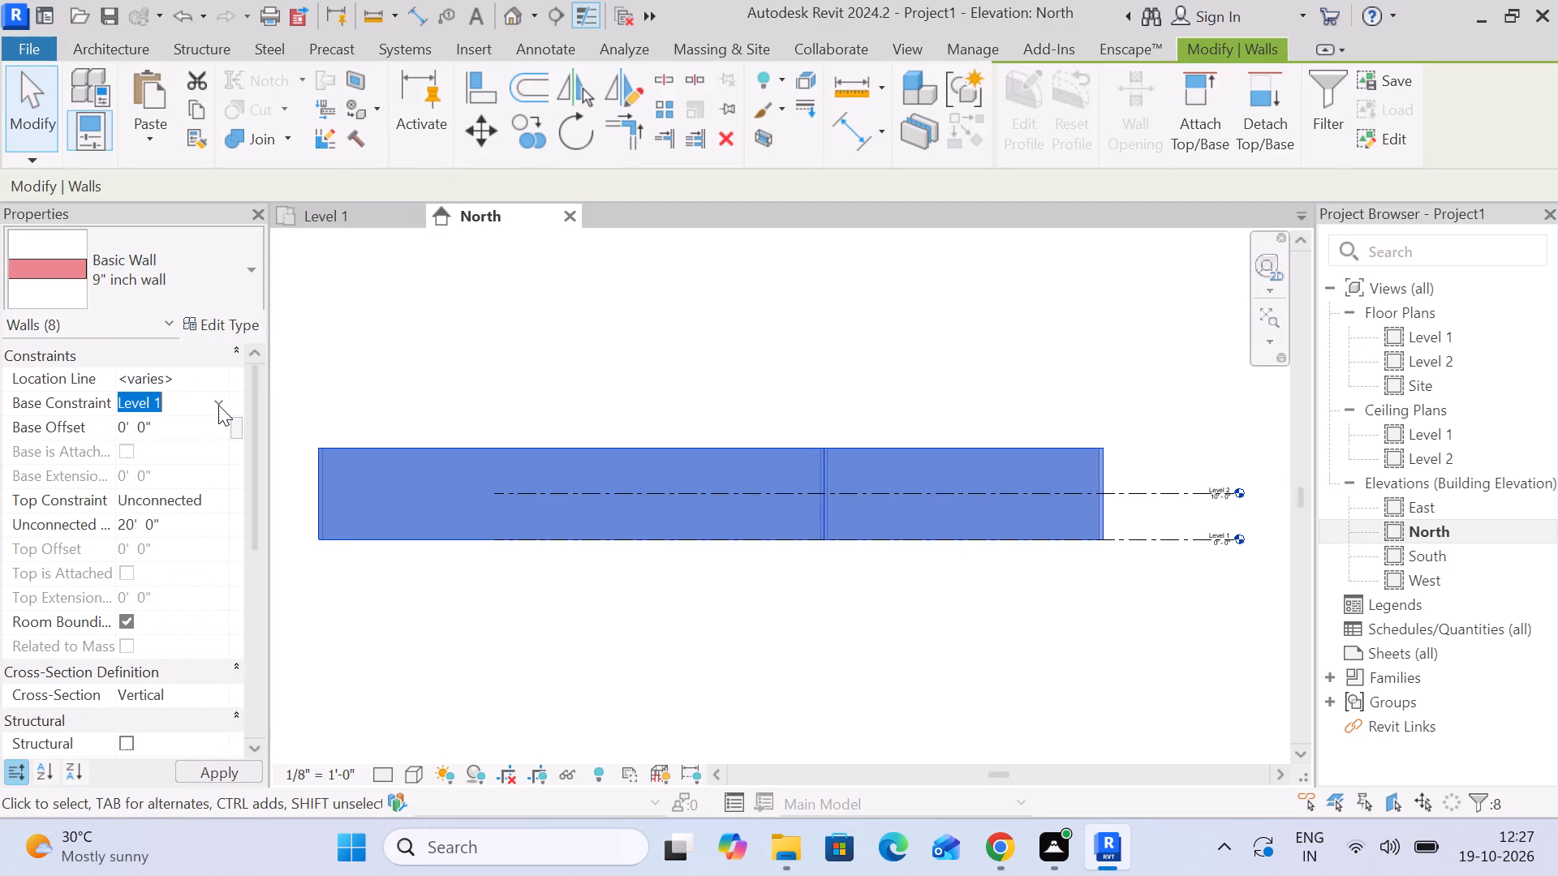
pyautogui.click(213, 496)
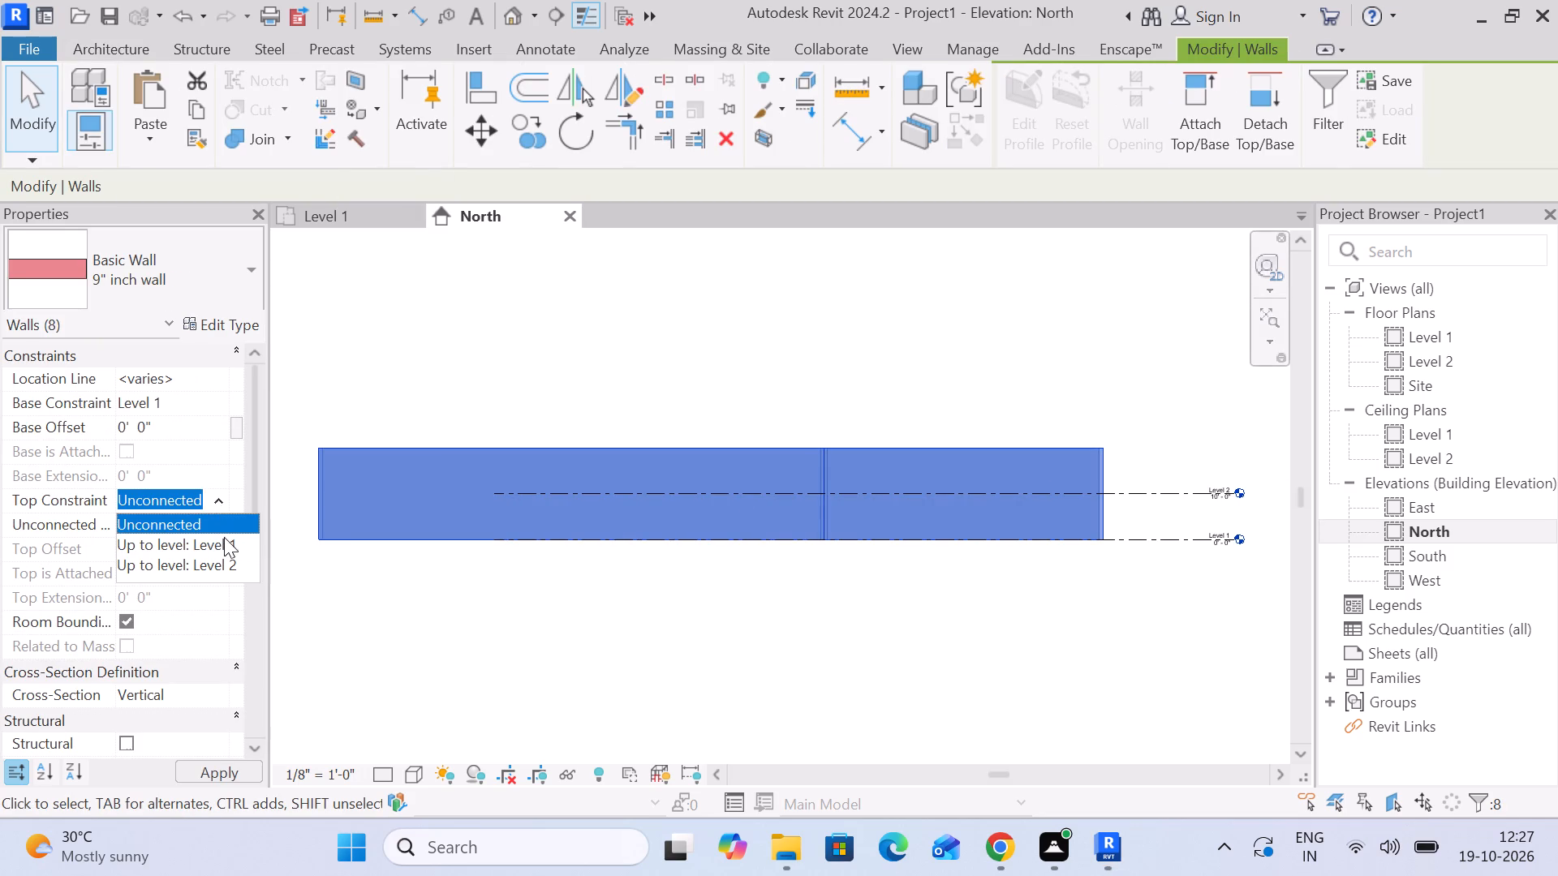
pyautogui.click(224, 537)
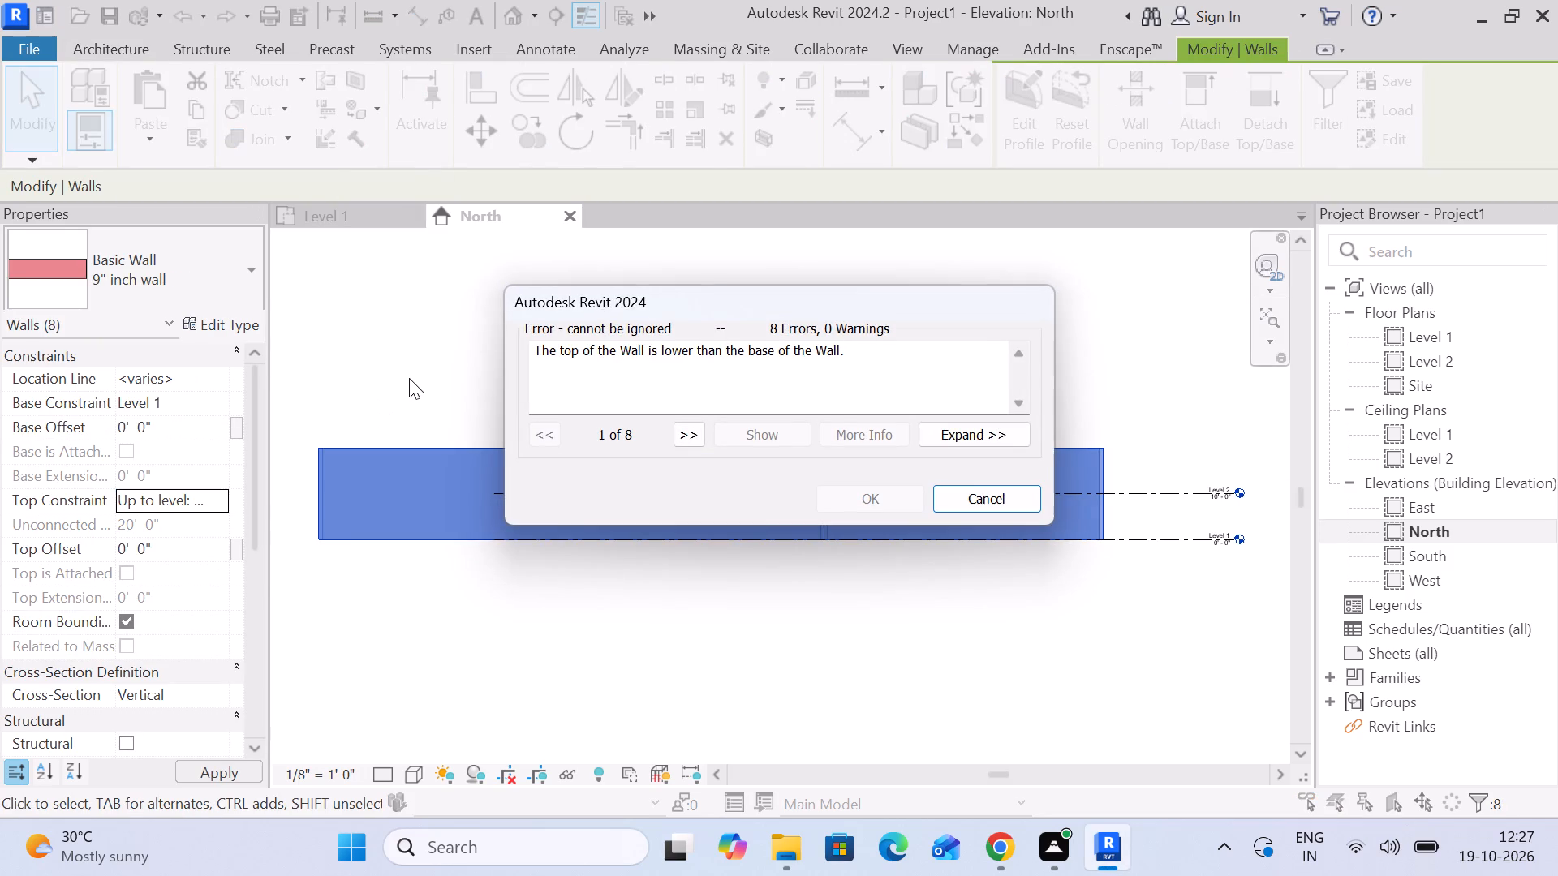
pyautogui.click(1009, 500)
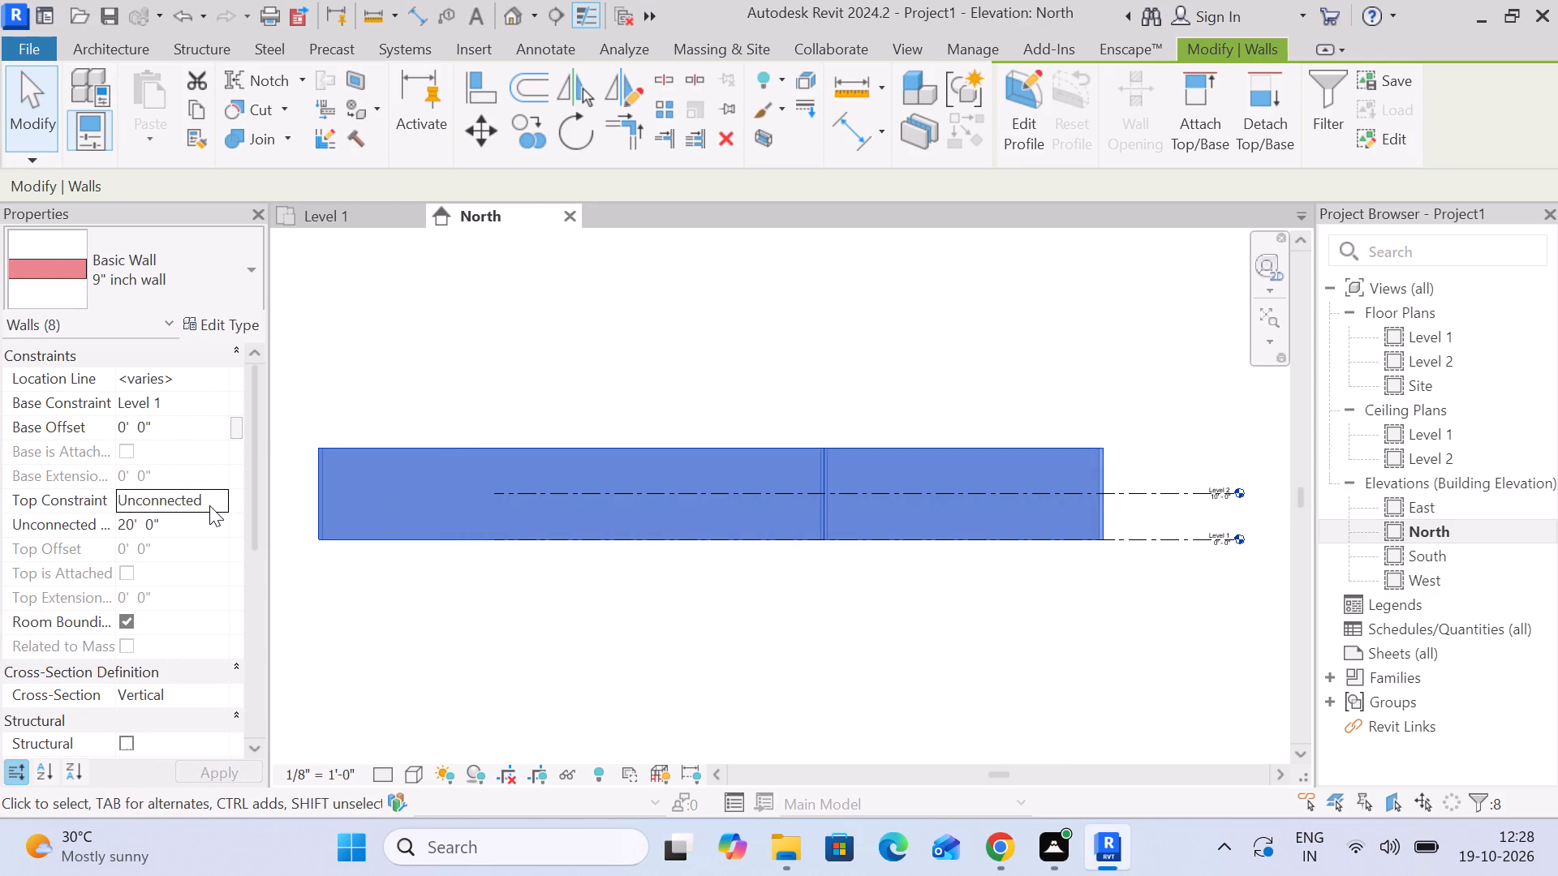
pyautogui.click(209, 505)
pyautogui.click(201, 543)
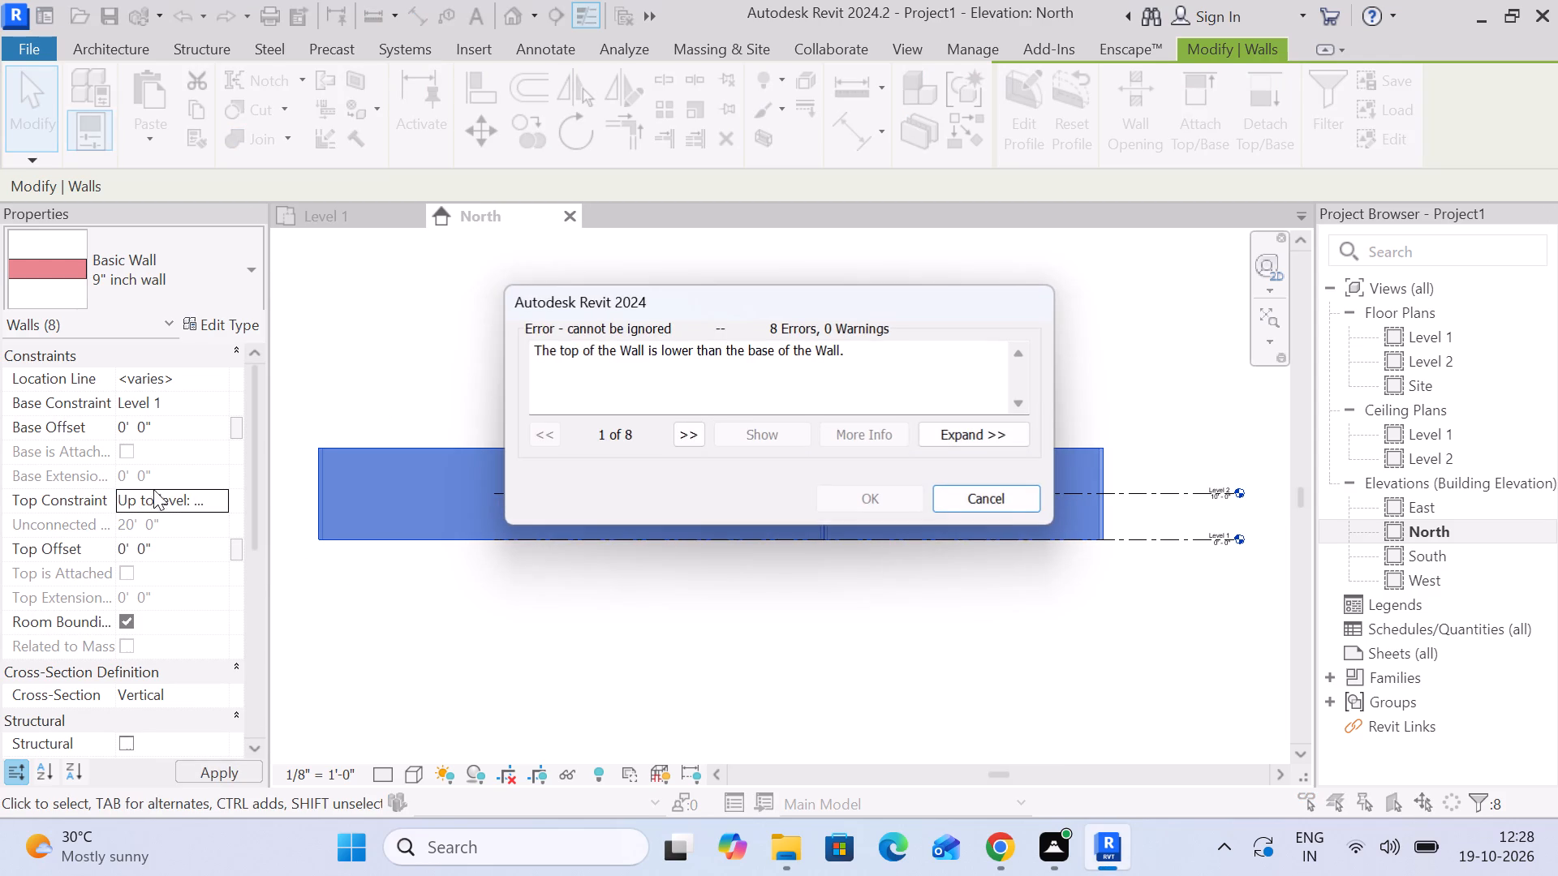
pyautogui.click(1001, 499)
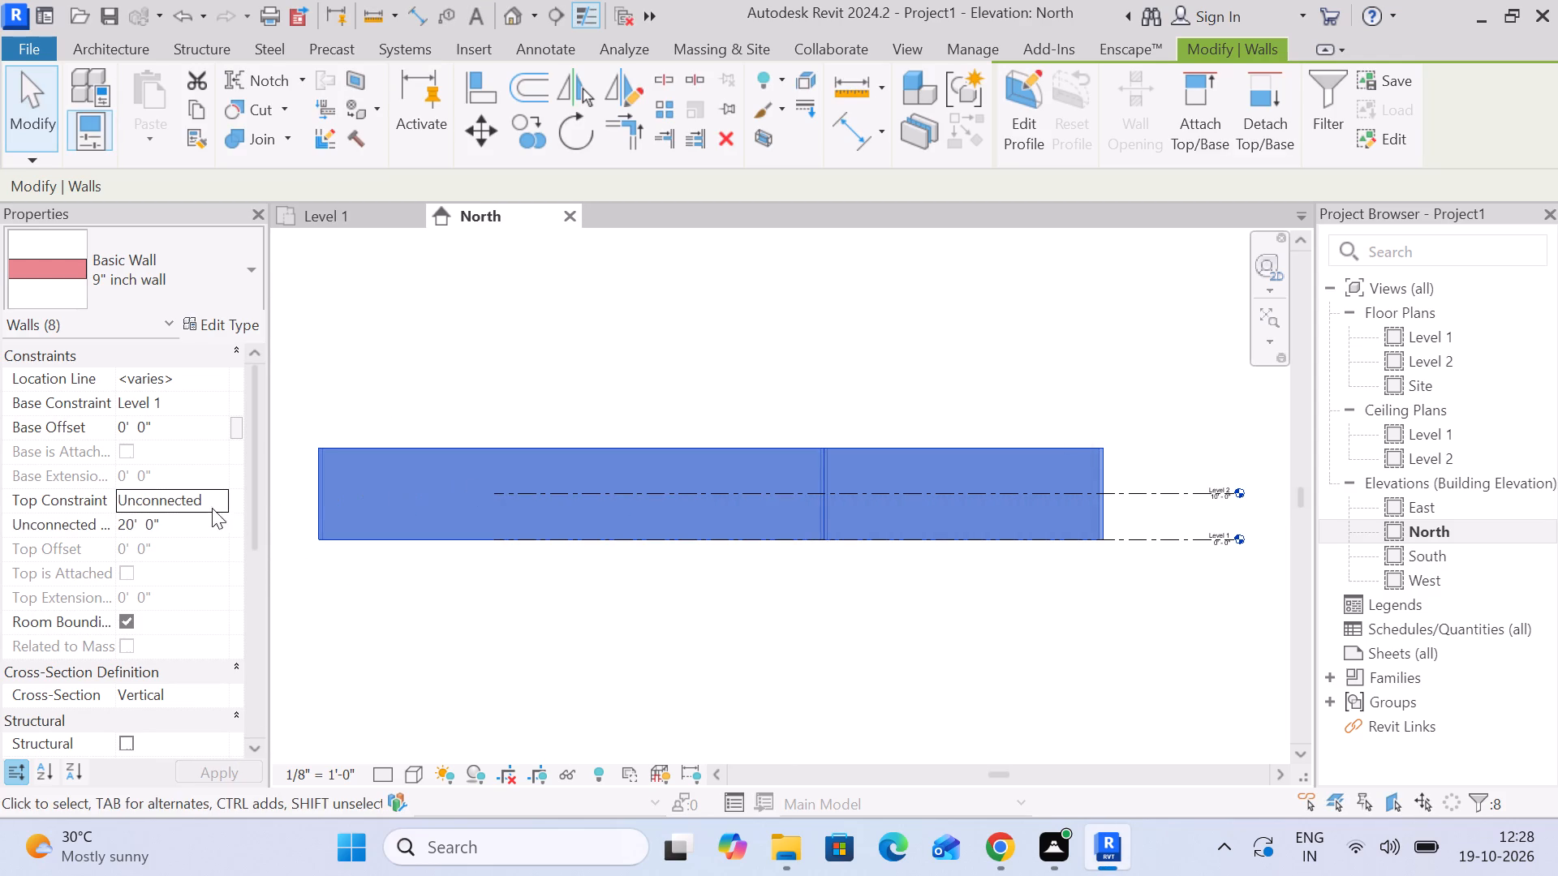
pyautogui.click(221, 493)
pyautogui.click(211, 569)
pyautogui.click(488, 572)
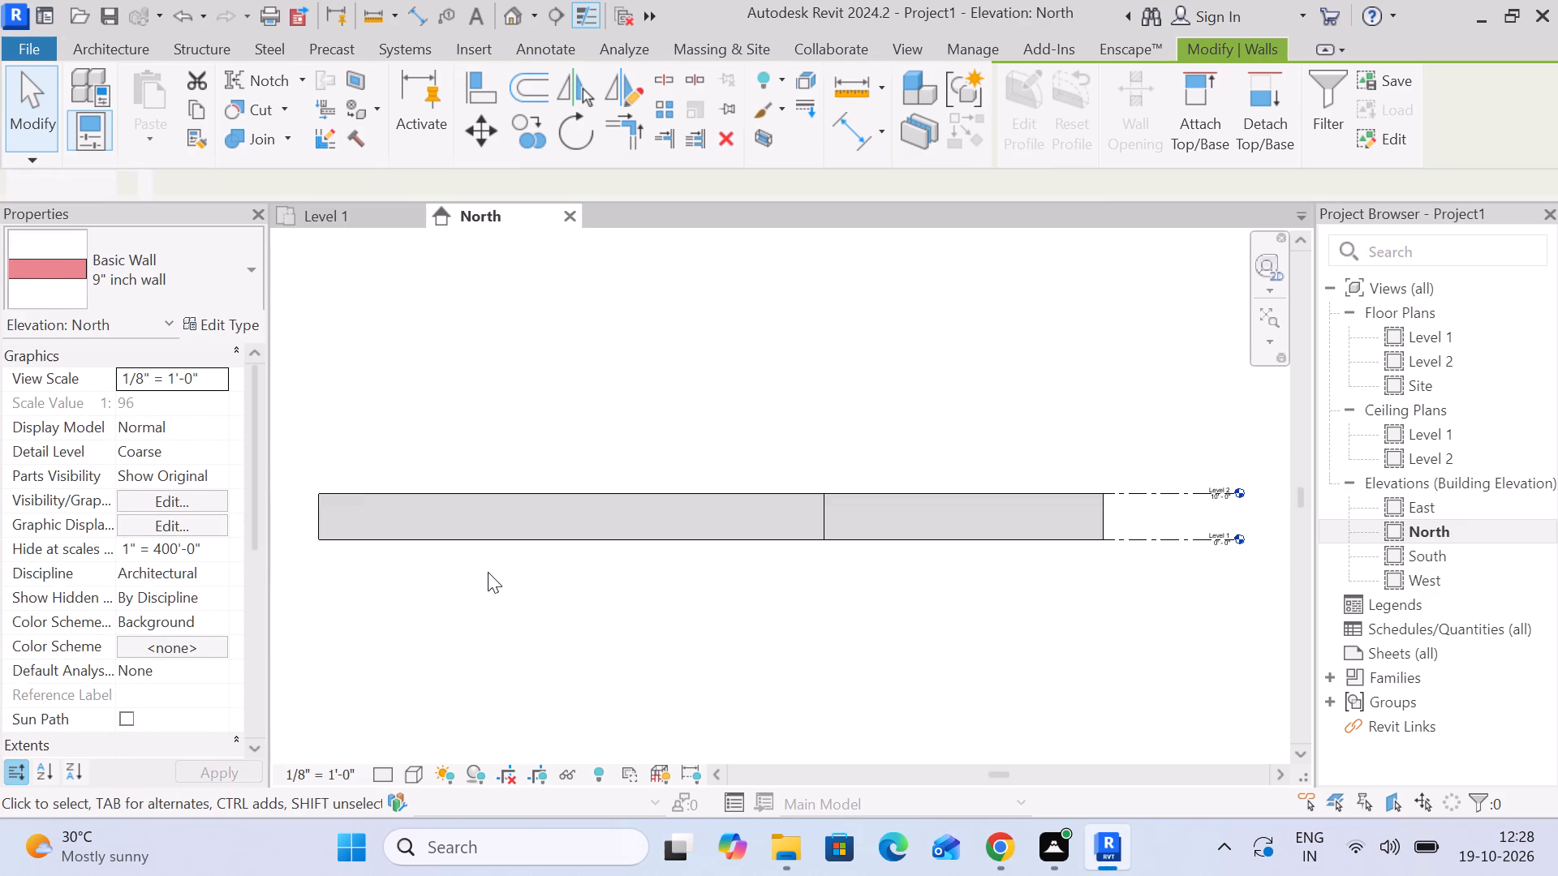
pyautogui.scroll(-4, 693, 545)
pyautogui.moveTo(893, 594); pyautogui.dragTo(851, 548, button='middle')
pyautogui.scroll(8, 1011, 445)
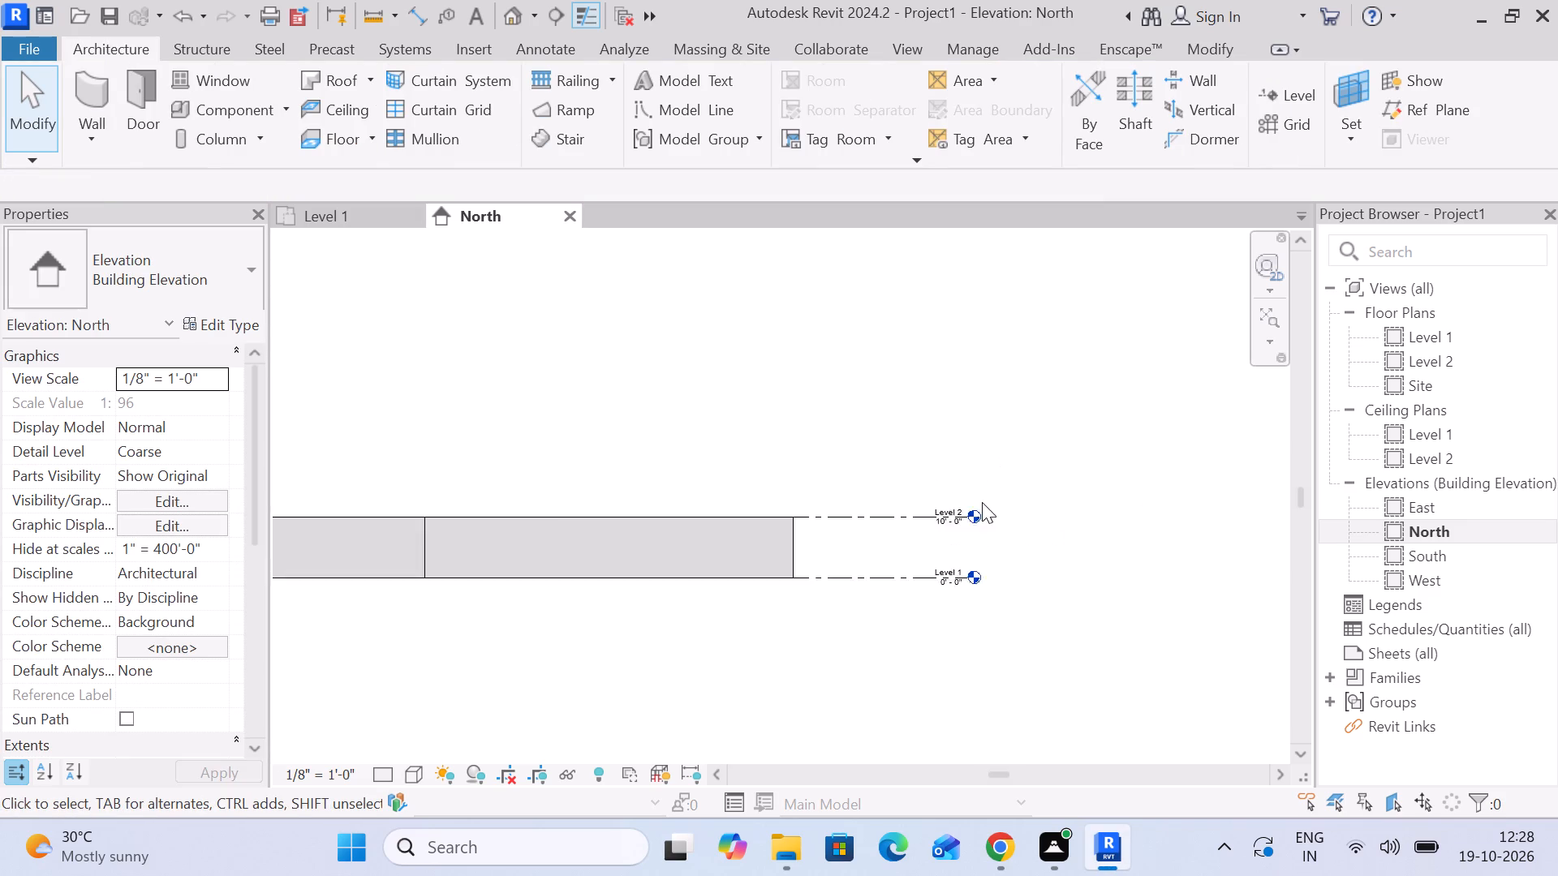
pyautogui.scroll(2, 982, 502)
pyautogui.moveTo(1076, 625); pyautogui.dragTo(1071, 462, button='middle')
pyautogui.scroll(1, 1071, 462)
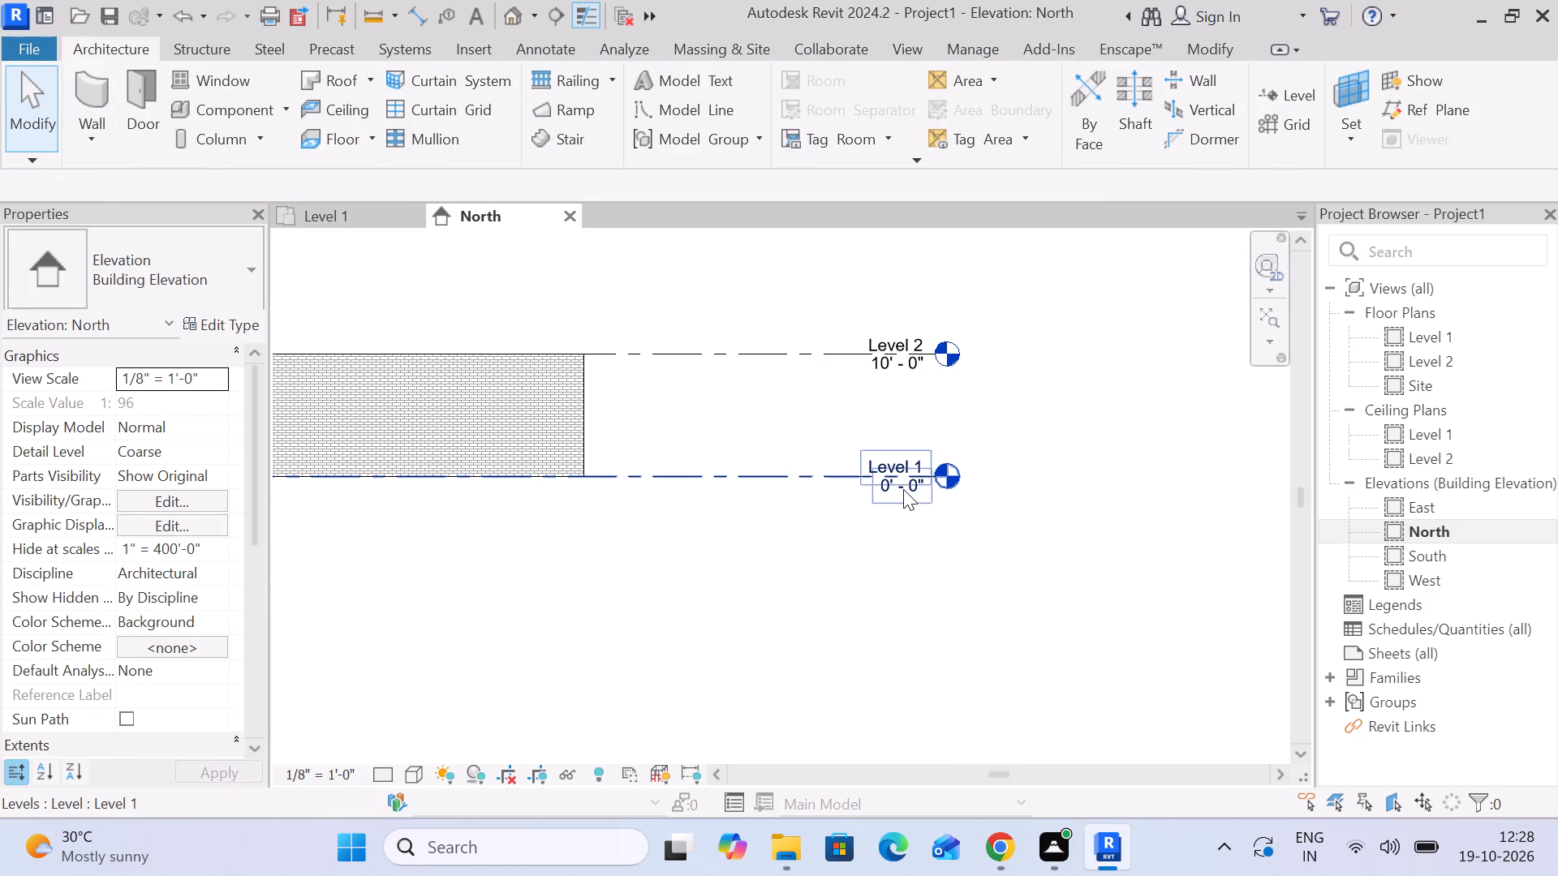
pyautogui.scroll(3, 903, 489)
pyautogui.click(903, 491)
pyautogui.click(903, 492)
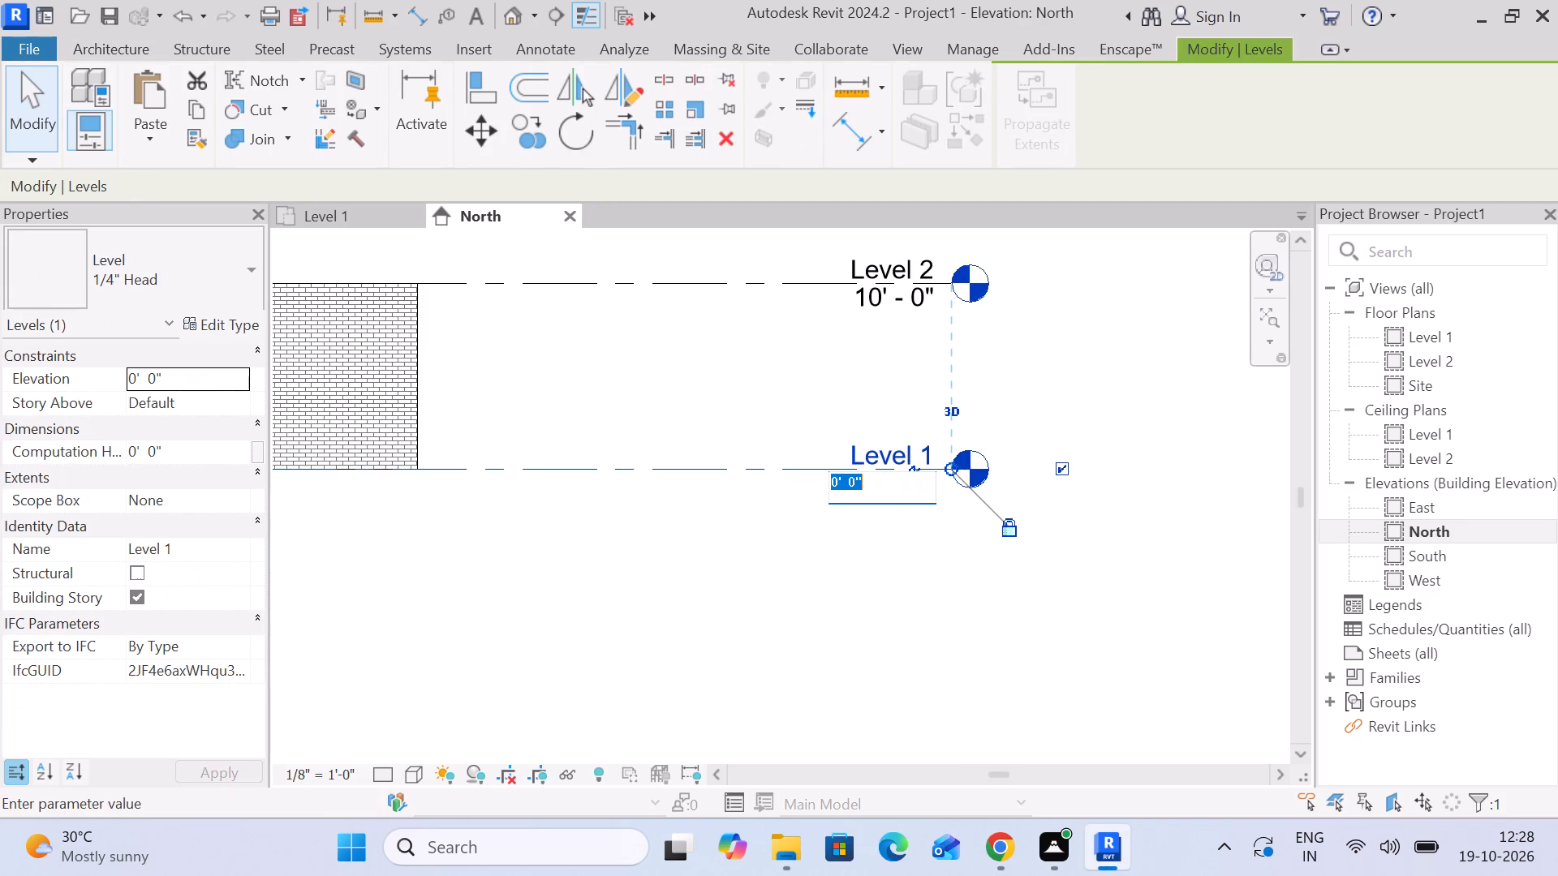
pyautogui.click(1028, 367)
# Set the elevation of Level 2 to 15'.
pyautogui.click(909, 281)
pyautogui.click(904, 315)
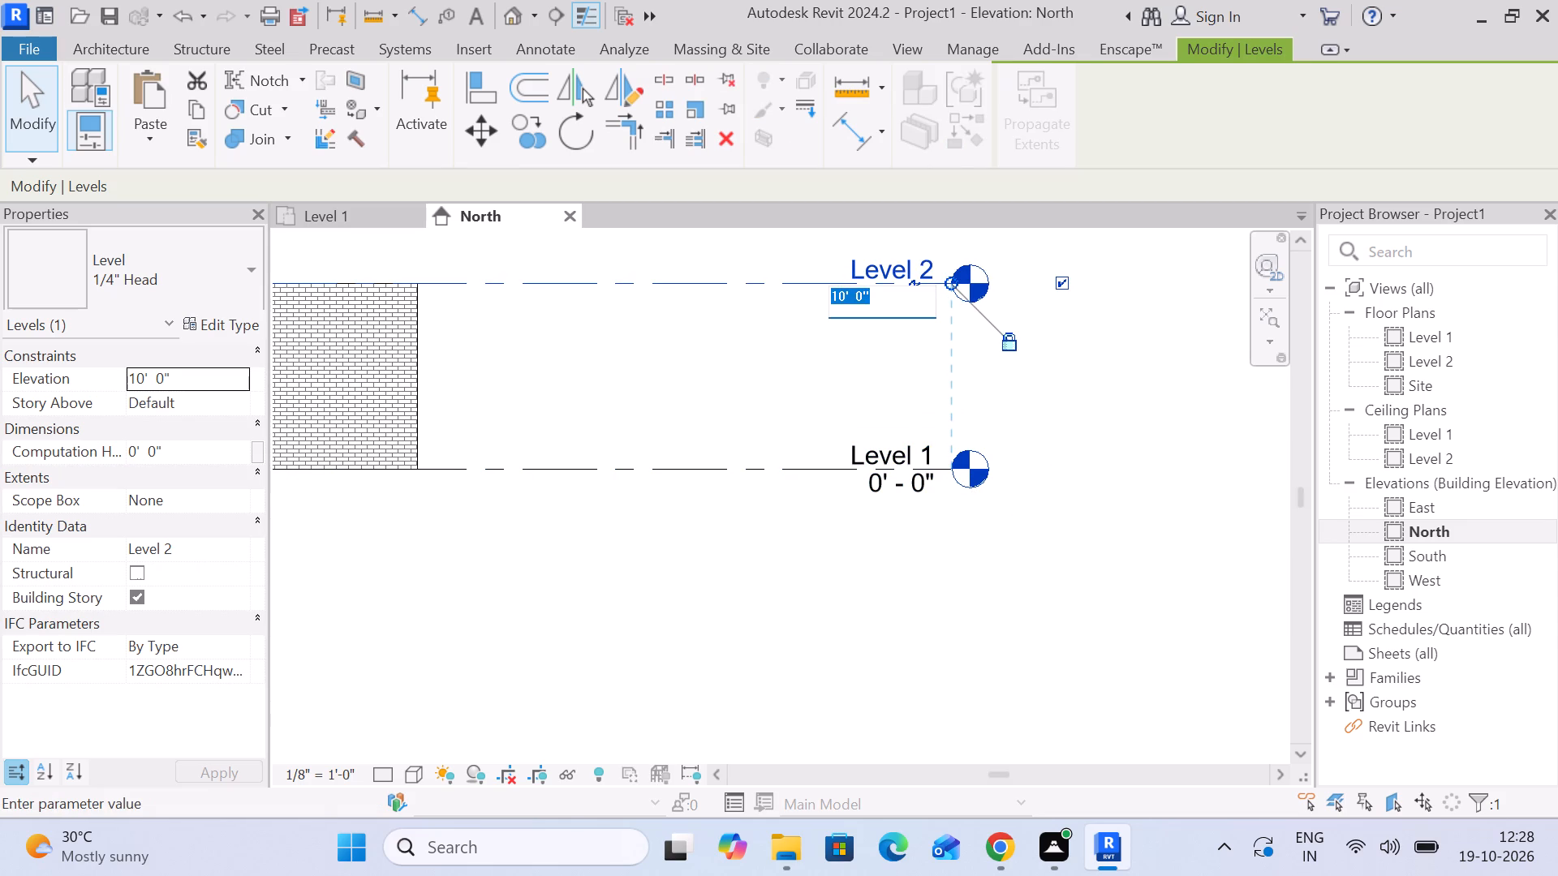
pyautogui.press('1')
pyautogui.press('1')
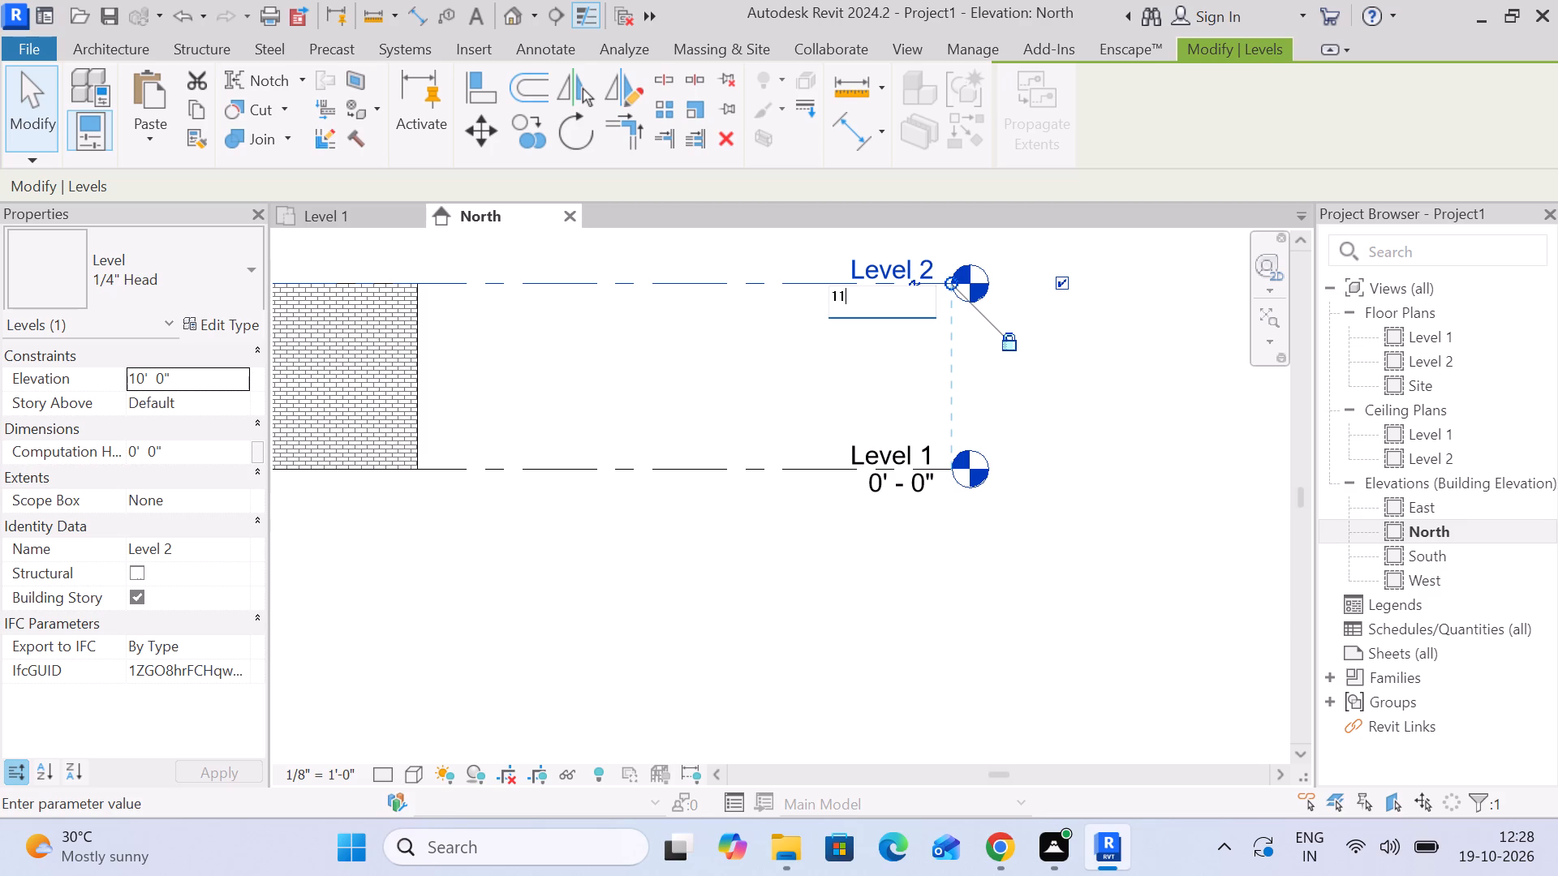
pyautogui.press('BackSpace')
pyautogui.press('5')
pyautogui.press("'")
pyautogui.press('Return')
pyautogui.scroll(-5, 857, 356)
pyautogui.moveTo(852, 349); pyautogui.dragTo(975, 587, button='middle')
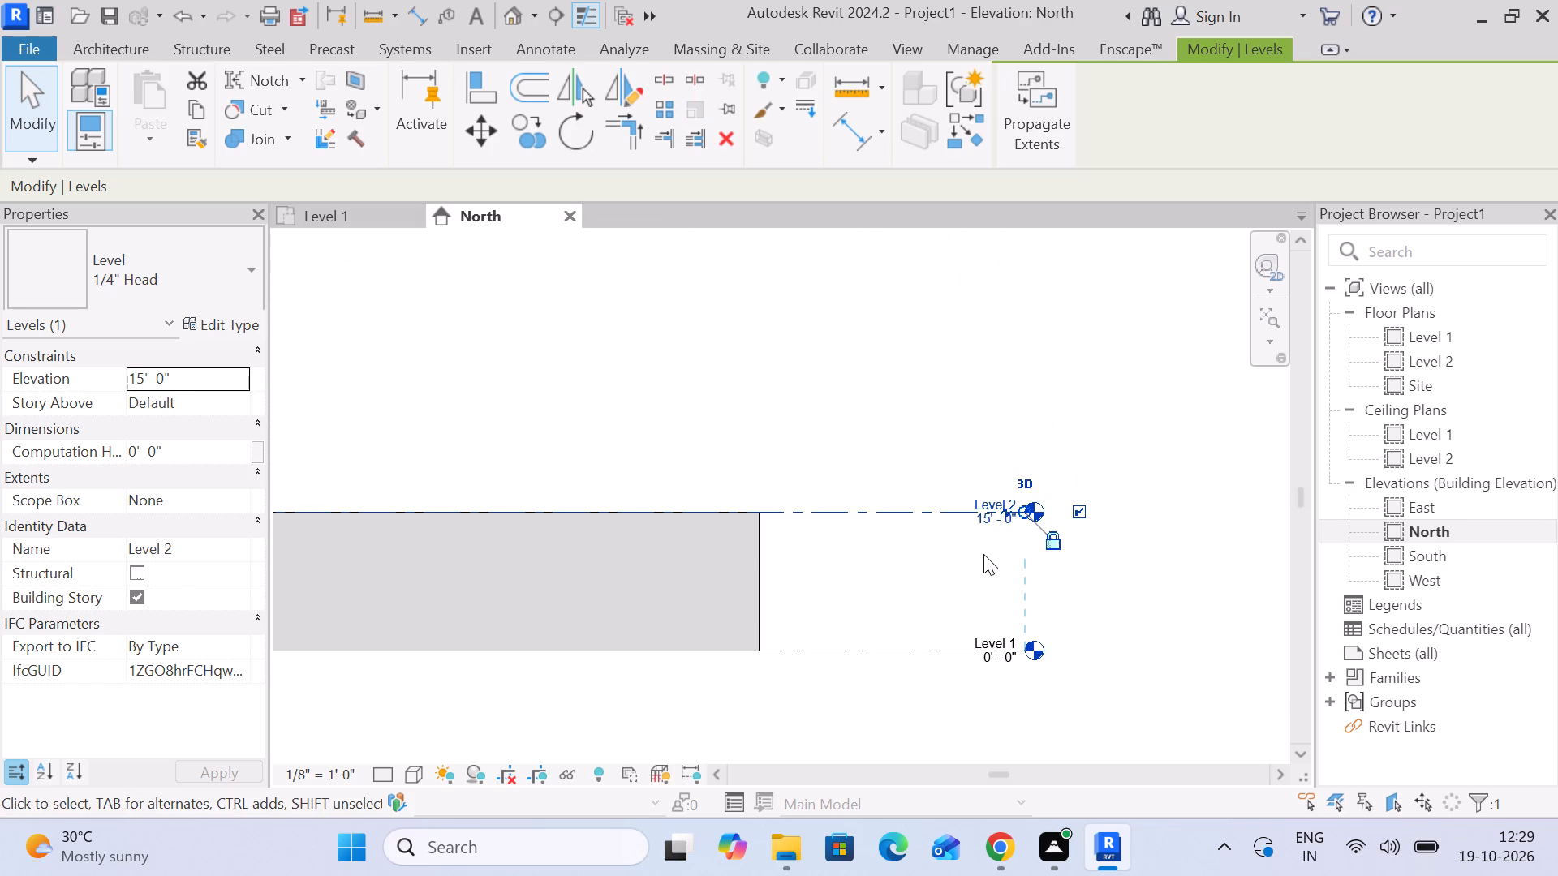
pyautogui.click(993, 377)
# Add a level above Level 2 by picking the Level 2 line with a 15' offset.
pyautogui.moveTo(985, 552); pyautogui.dragTo(953, 455, button='middle')
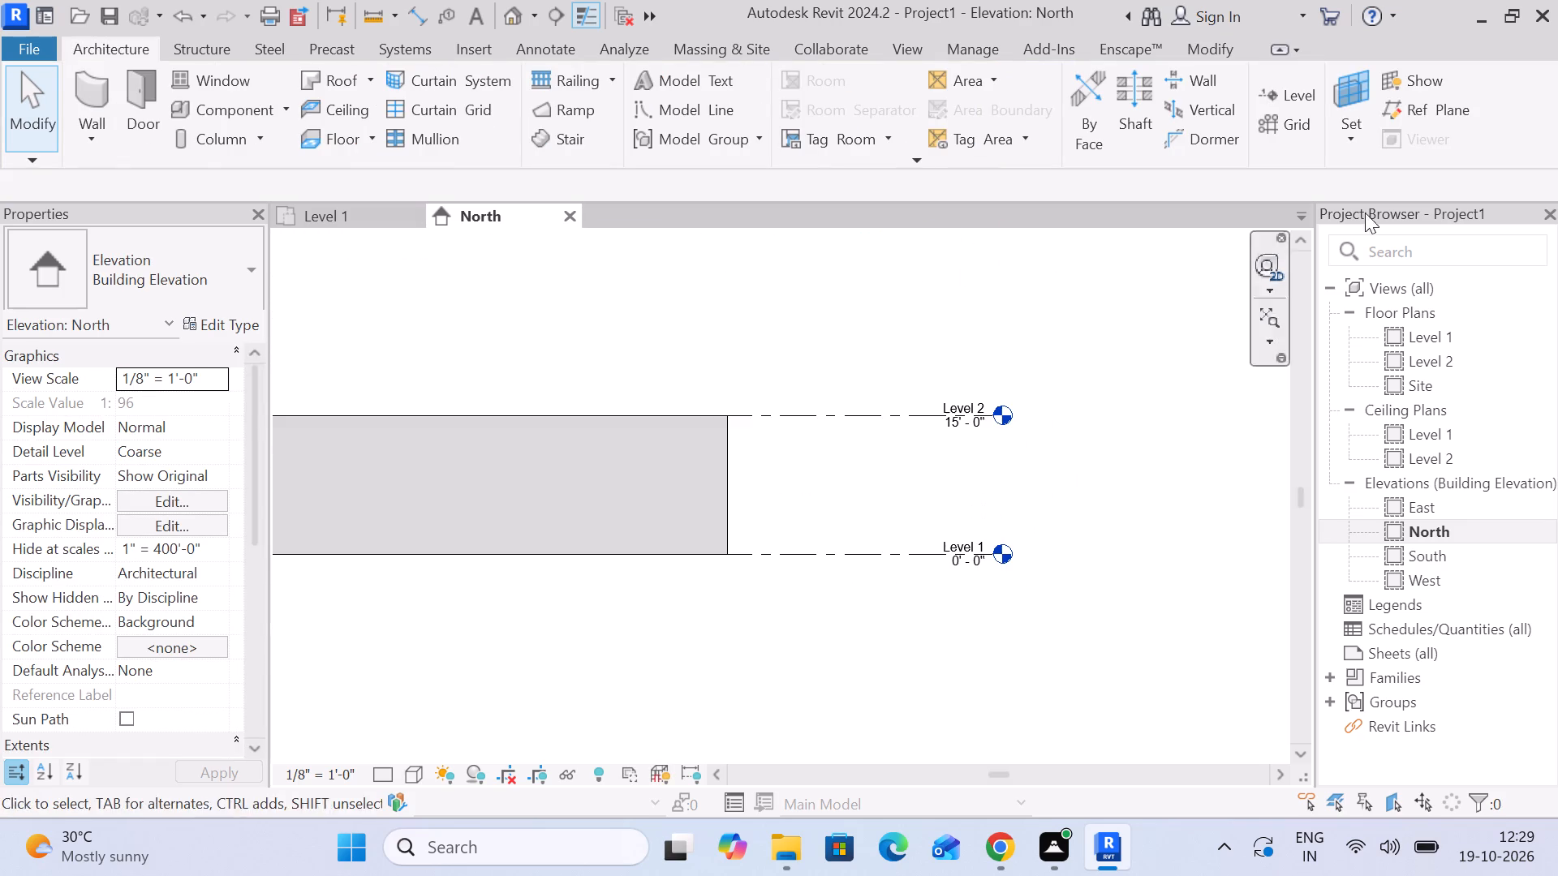
pyautogui.click(1303, 84)
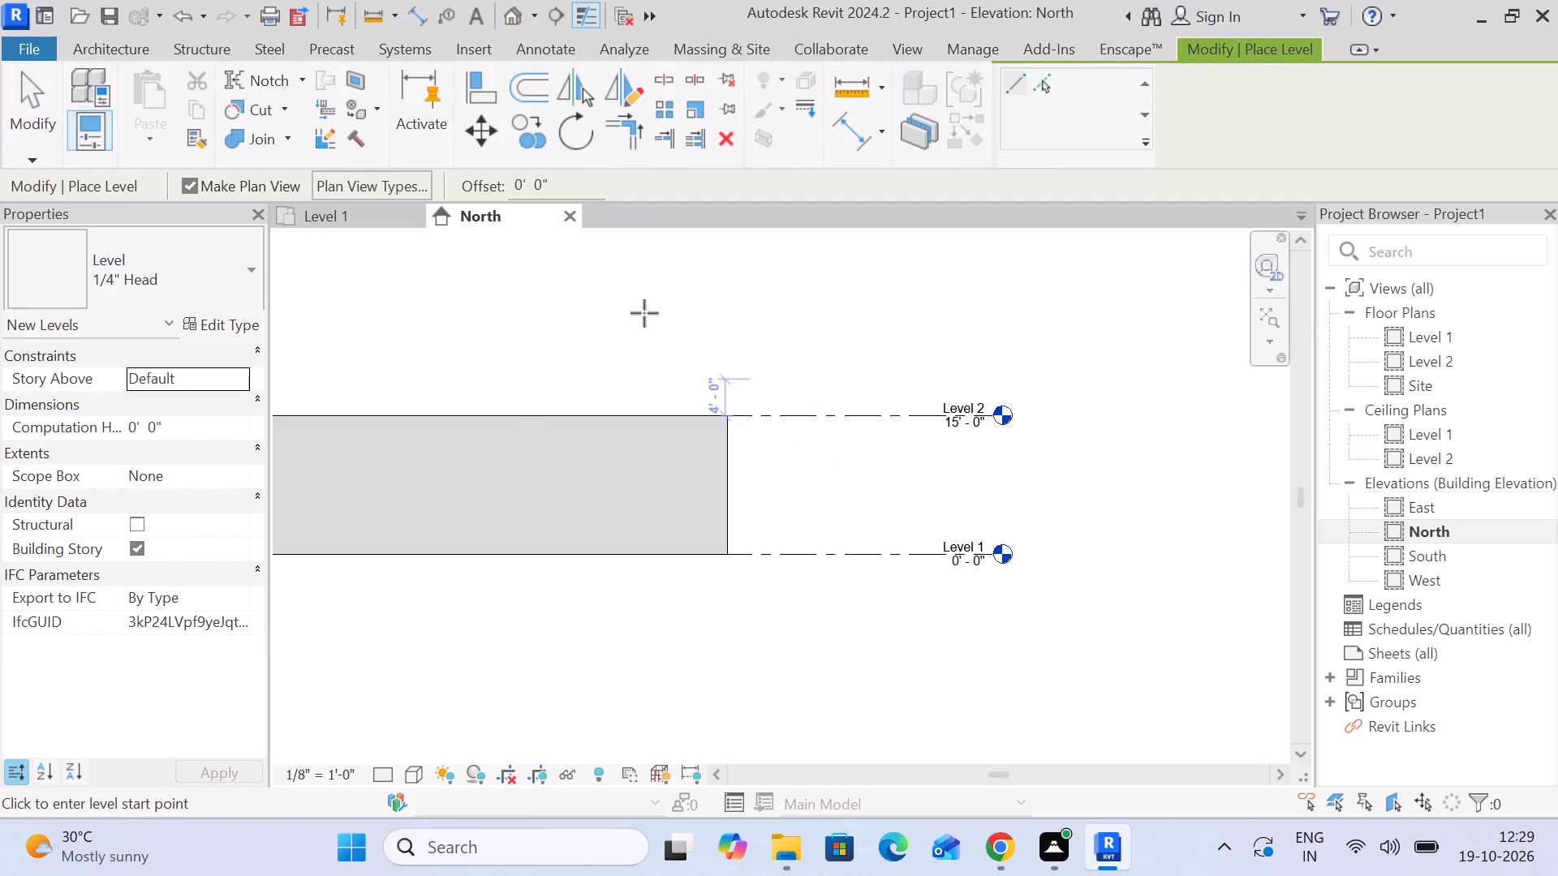
pyautogui.click(1044, 85)
pyautogui.moveTo(545, 186); pyautogui.dragTo(442, 186)
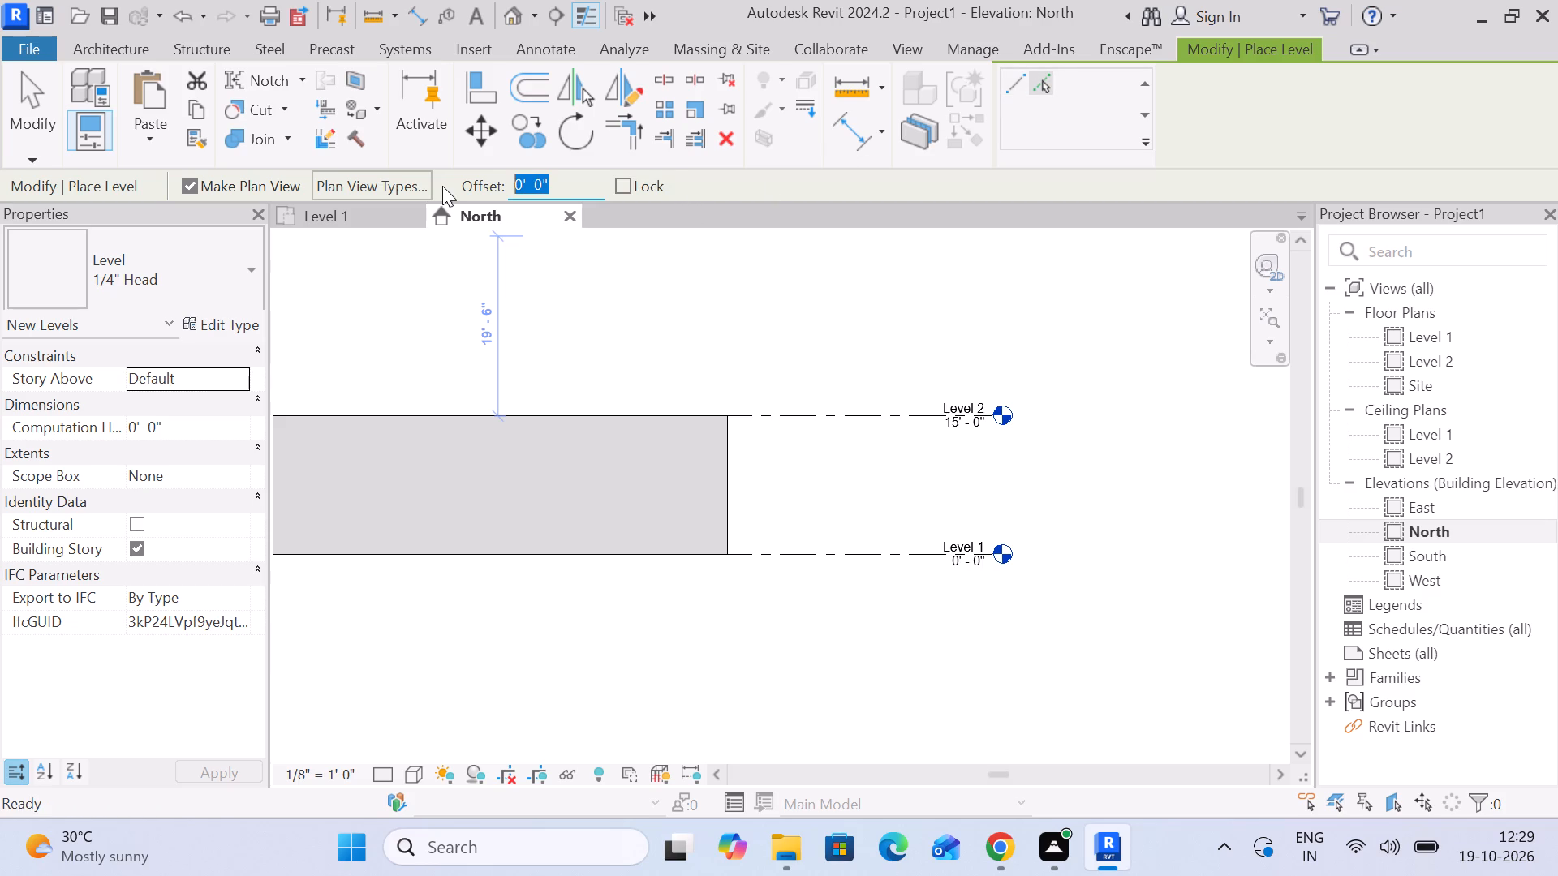
pyautogui.press('1')
pyautogui.press('5')
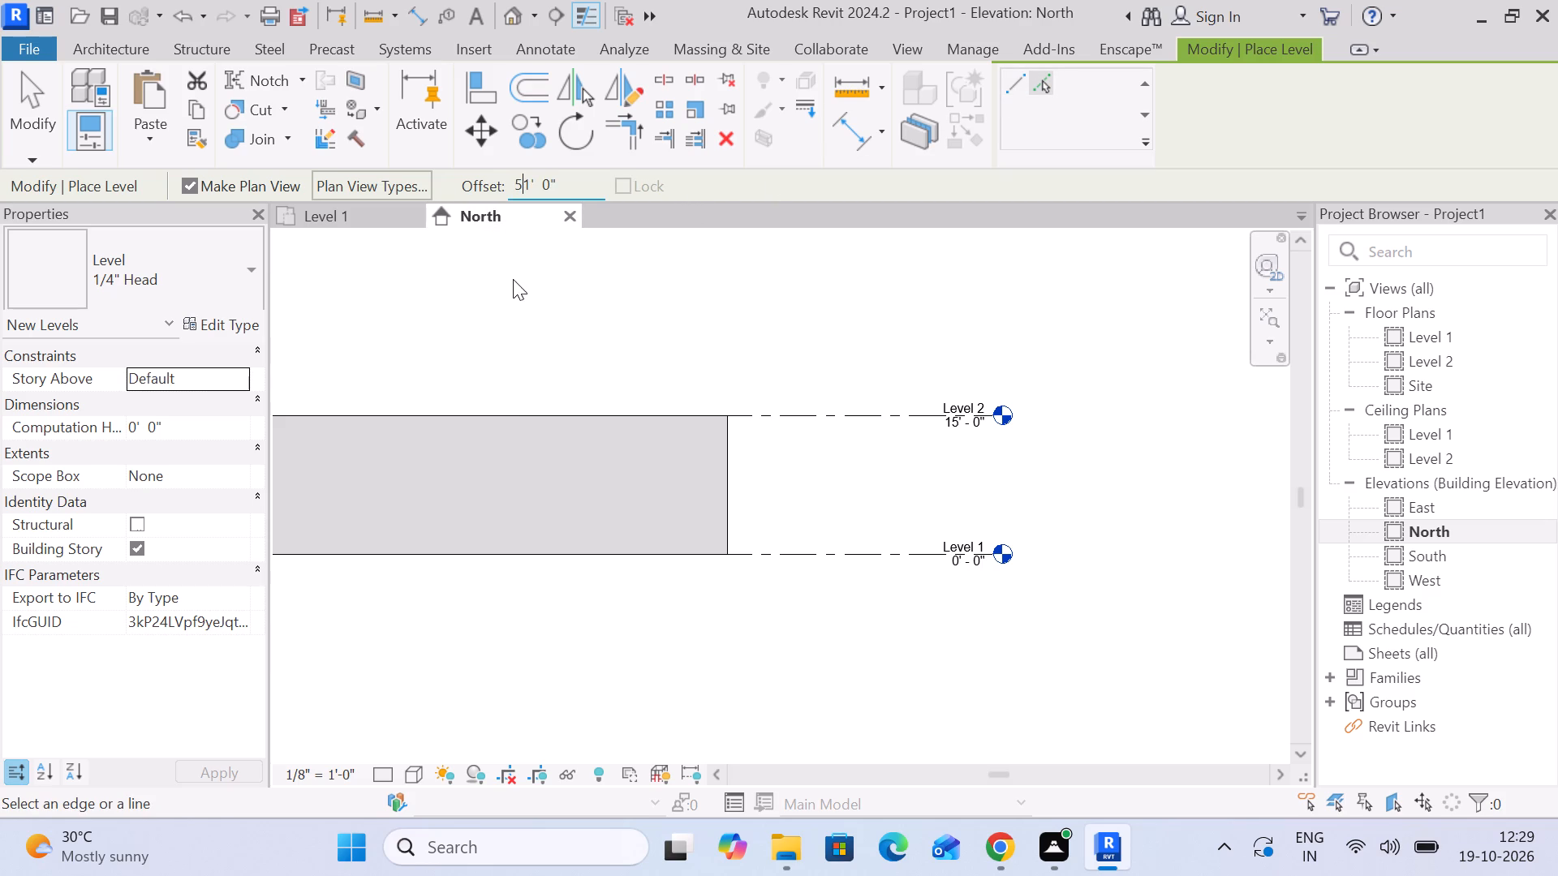
pyautogui.press("'")
pyautogui.press('Return')
pyautogui.click(910, 420)
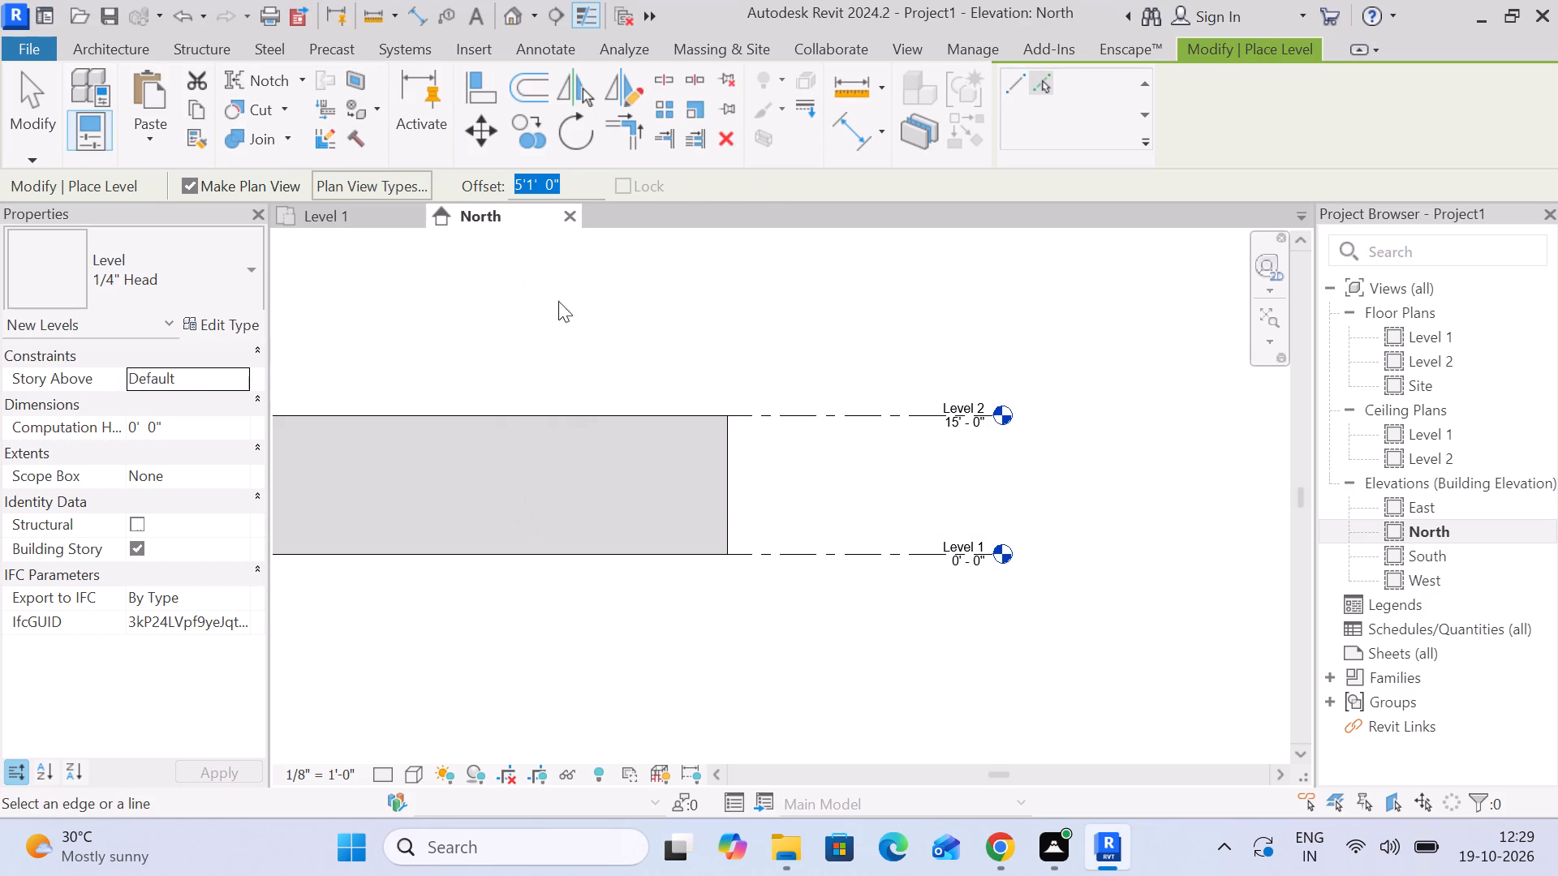
pyautogui.click(592, 187)
pyautogui.moveTo(570, 171); pyautogui.dragTo(508, 162)
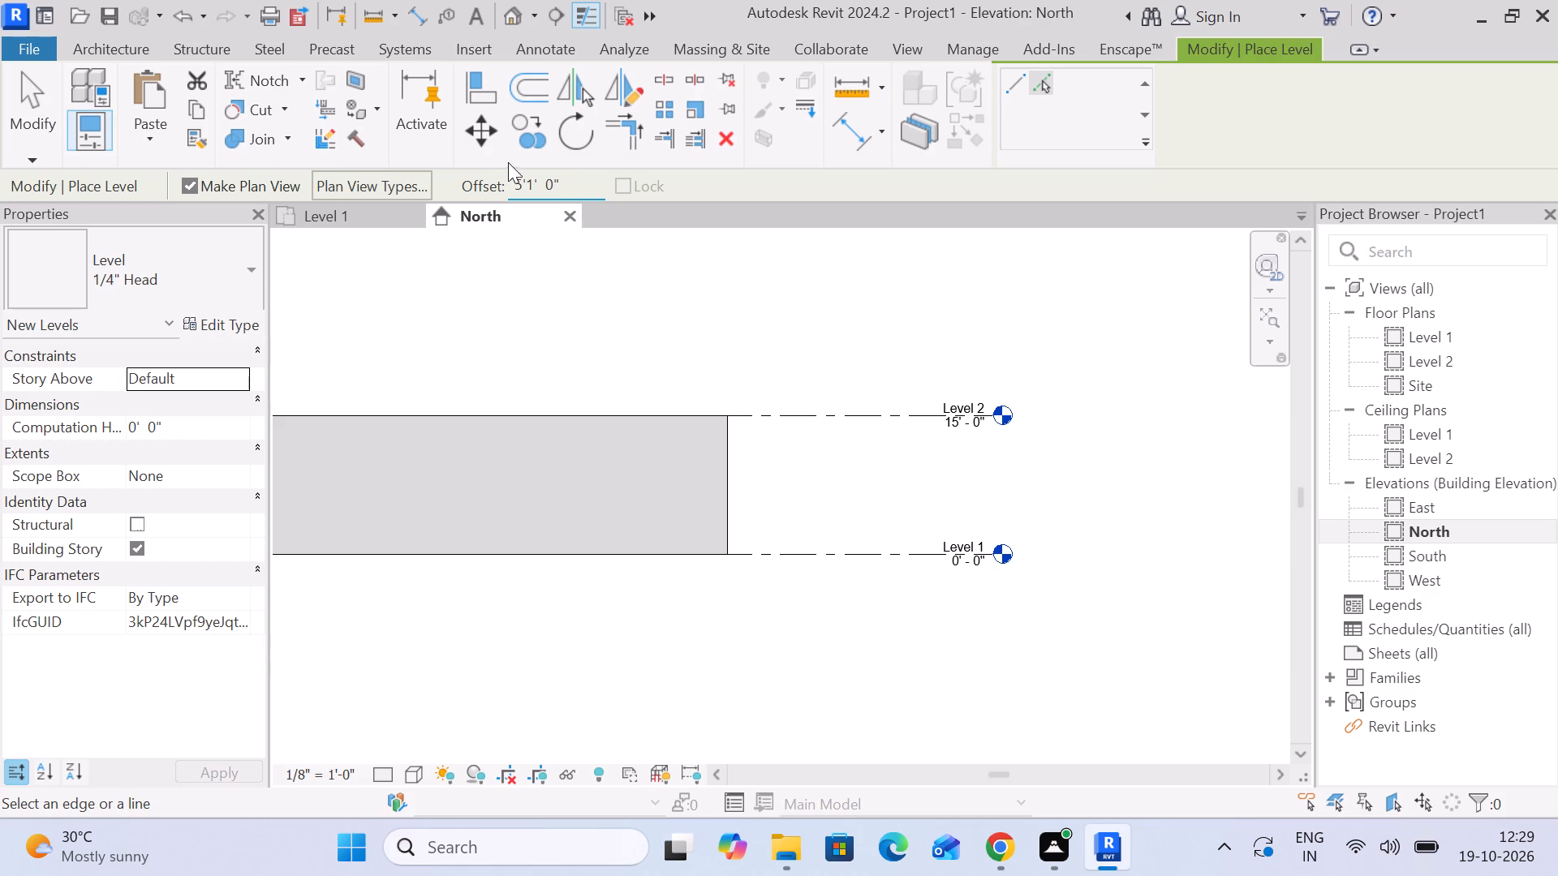
pyautogui.moveTo(508, 162); pyautogui.dragTo(514, 171)
pyautogui.moveTo(567, 178); pyautogui.dragTo(463, 178)
pyautogui.write('15')
pyautogui.press("'")
pyautogui.press('Return')
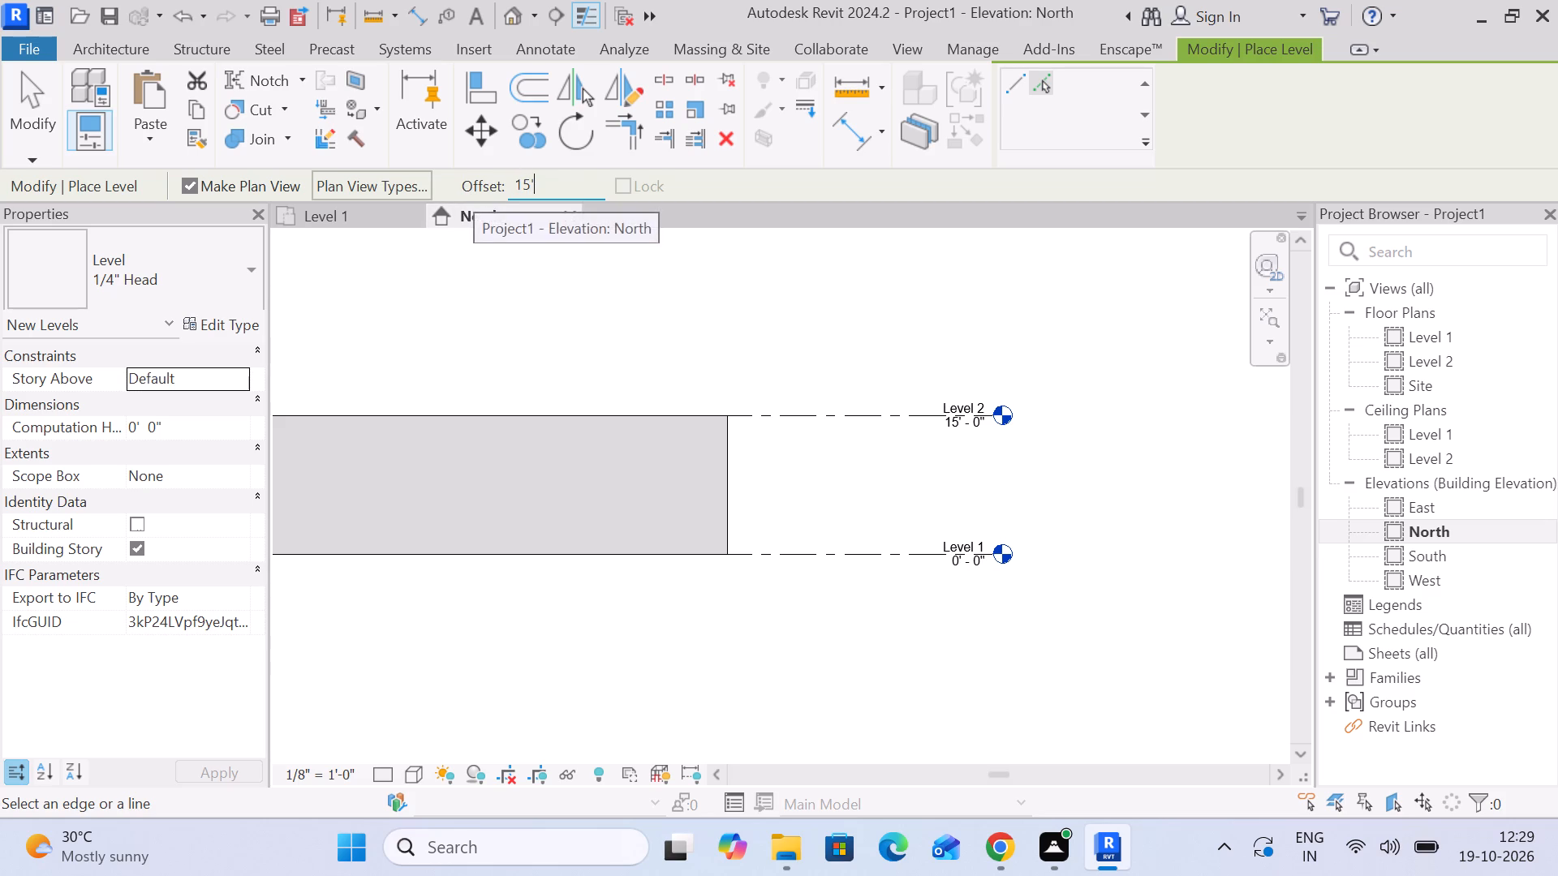
pyautogui.click(855, 410)
# Add another level above Level 3 by picking its line with the 15' offset, and finish placing levels.
pyautogui.scroll(-2, 855, 411)
pyautogui.moveTo(854, 411); pyautogui.dragTo(984, 539, button='middle')
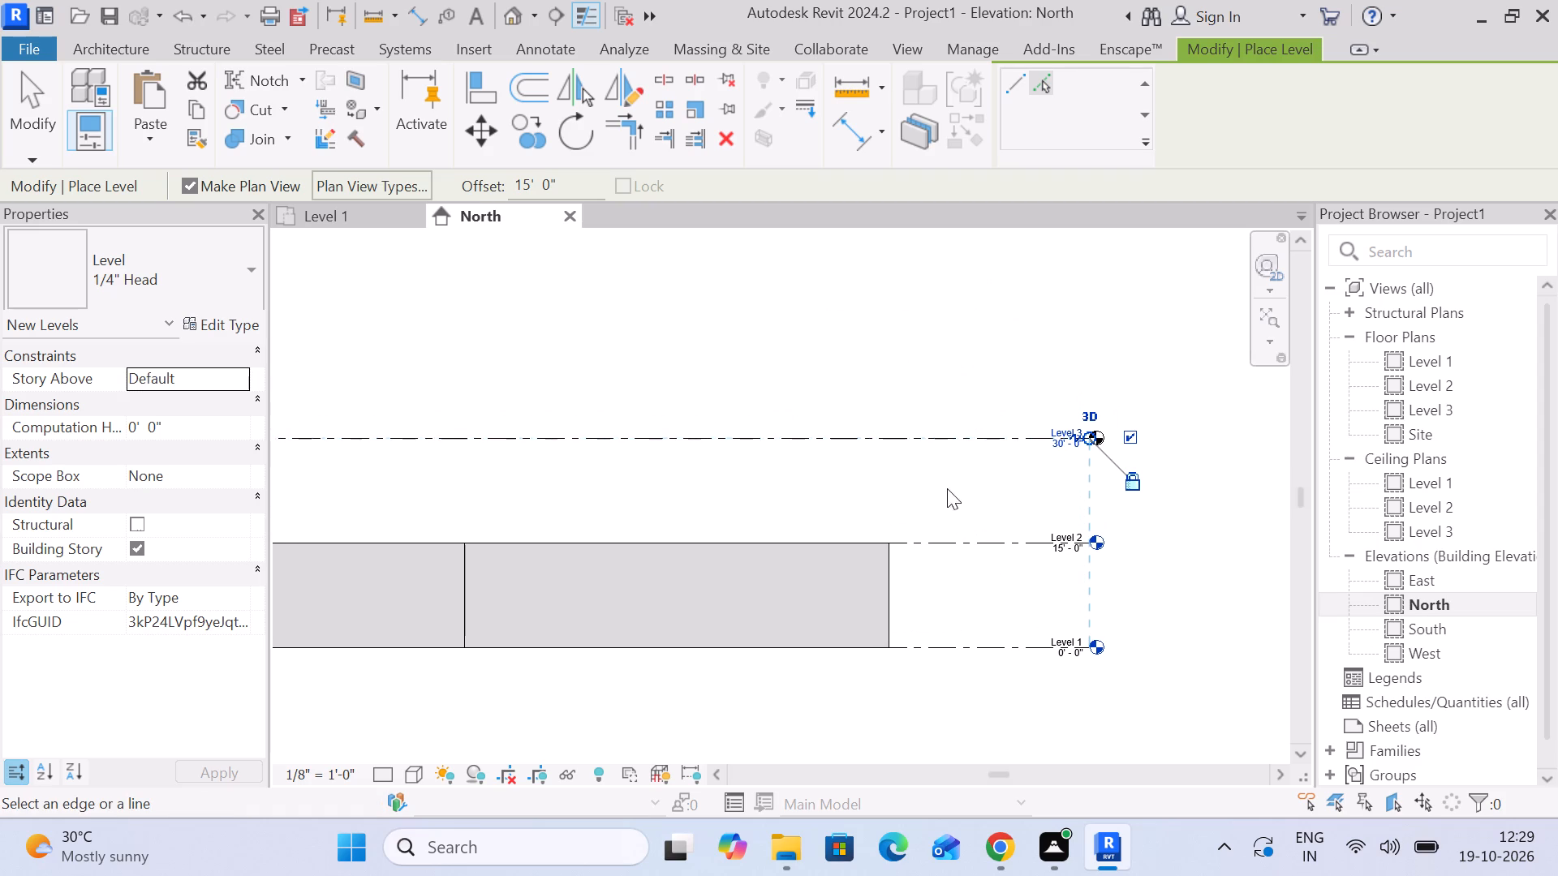
pyautogui.scroll(-2, 930, 455)
pyautogui.moveTo(930, 455); pyautogui.dragTo(1044, 440, button='middle')
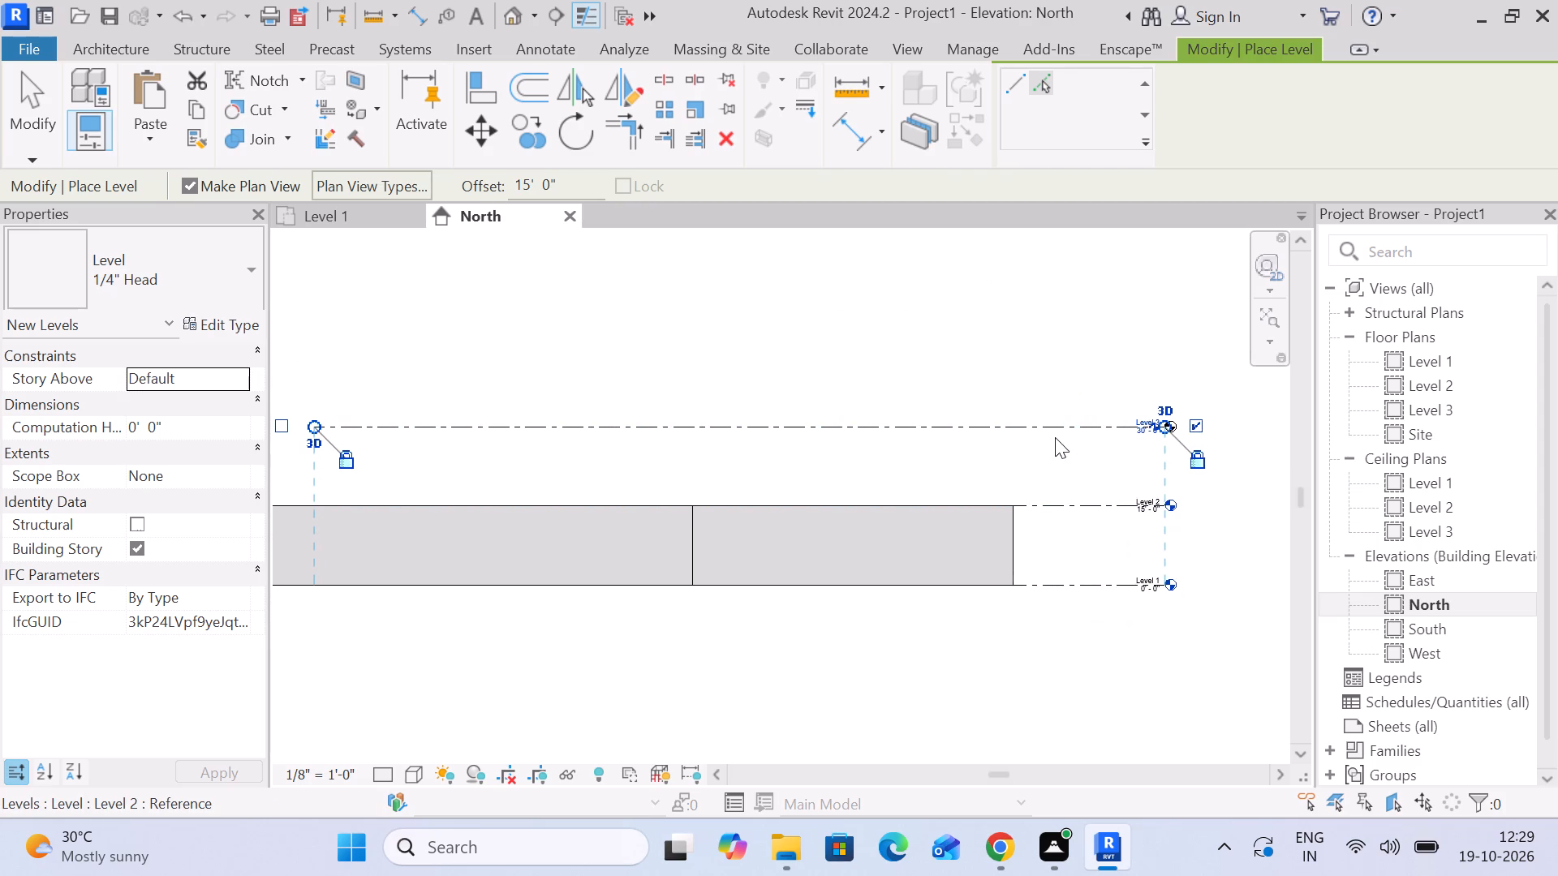
pyautogui.click(1059, 419)
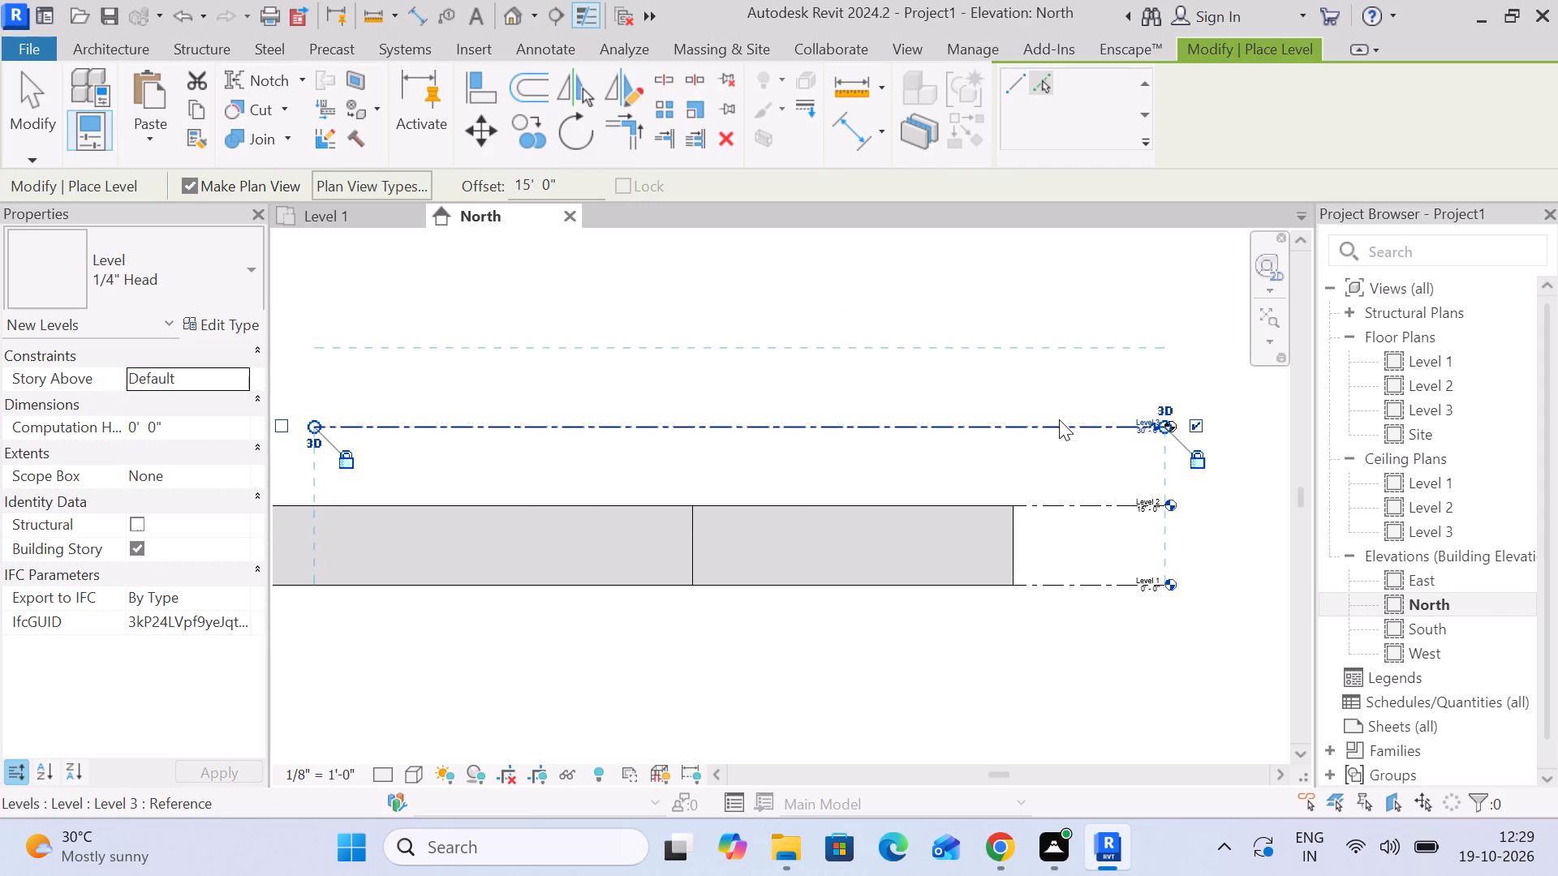
pyautogui.click(32, 114)
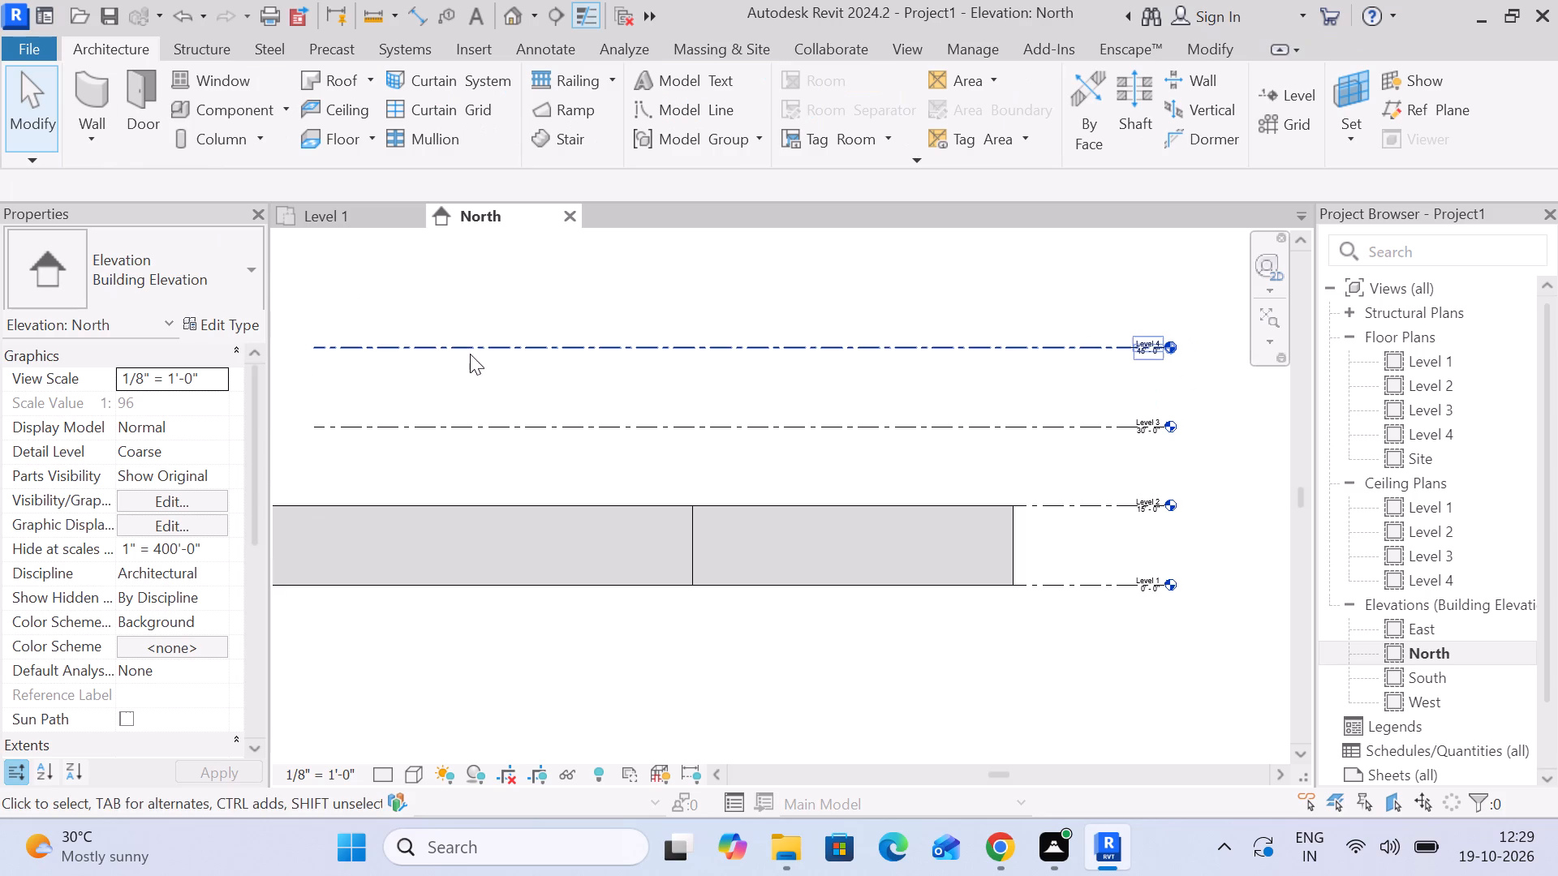
# Extend the headless ends of the level lines outward past the end wall of the longer block in the North elevation.
pyautogui.scroll(-2, 471, 355)
pyautogui.moveTo(540, 392); pyautogui.dragTo(730, 366, button='middle')
pyautogui.moveTo(839, 398); pyautogui.dragTo(712, 391, button='middle')
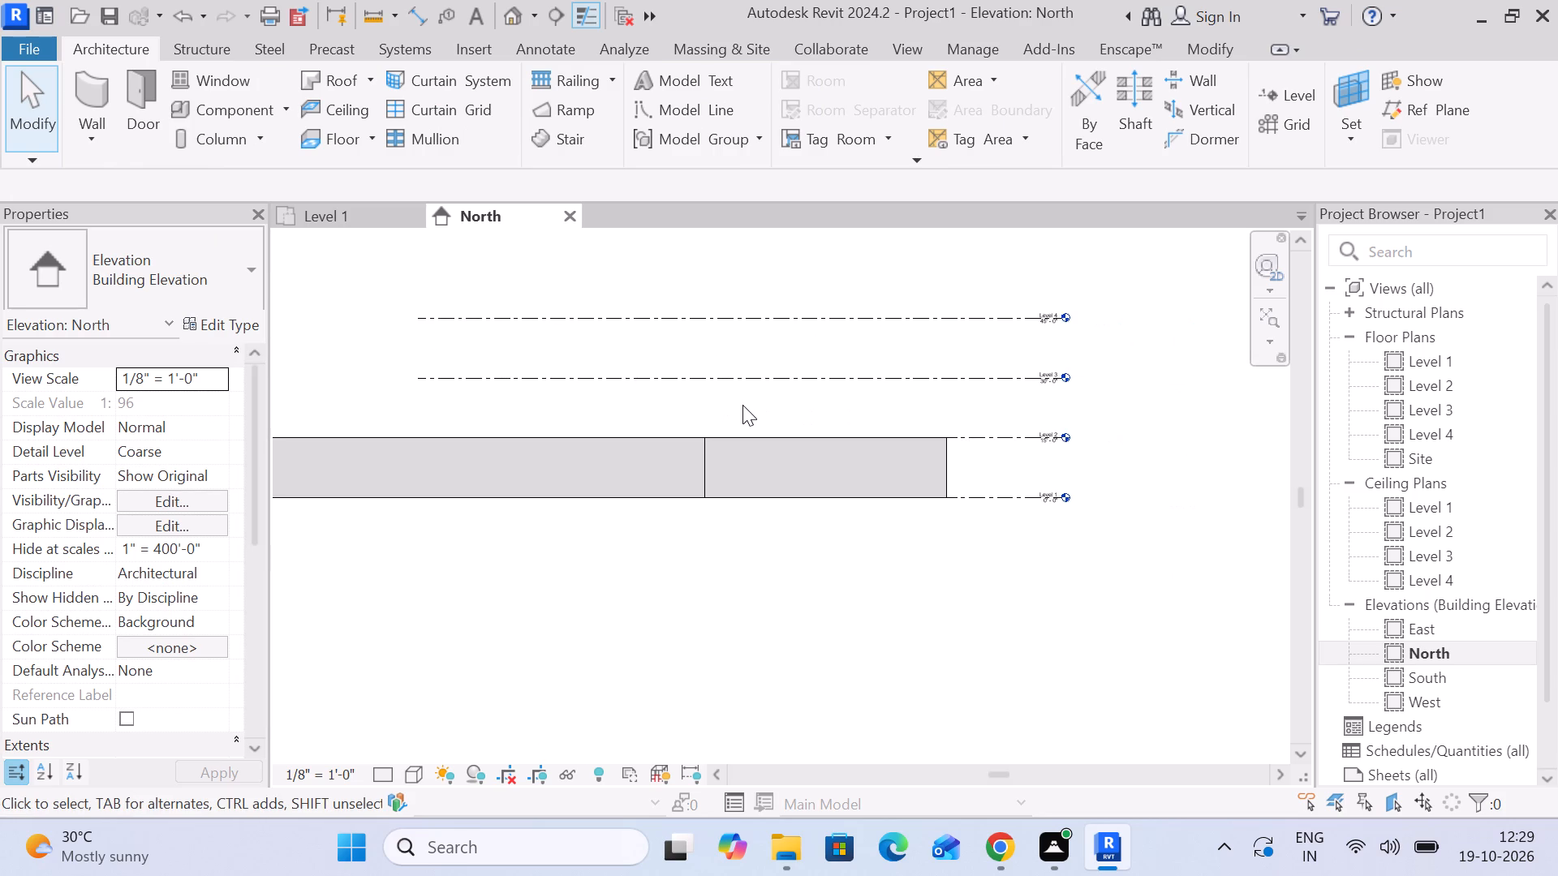
pyautogui.click(744, 316)
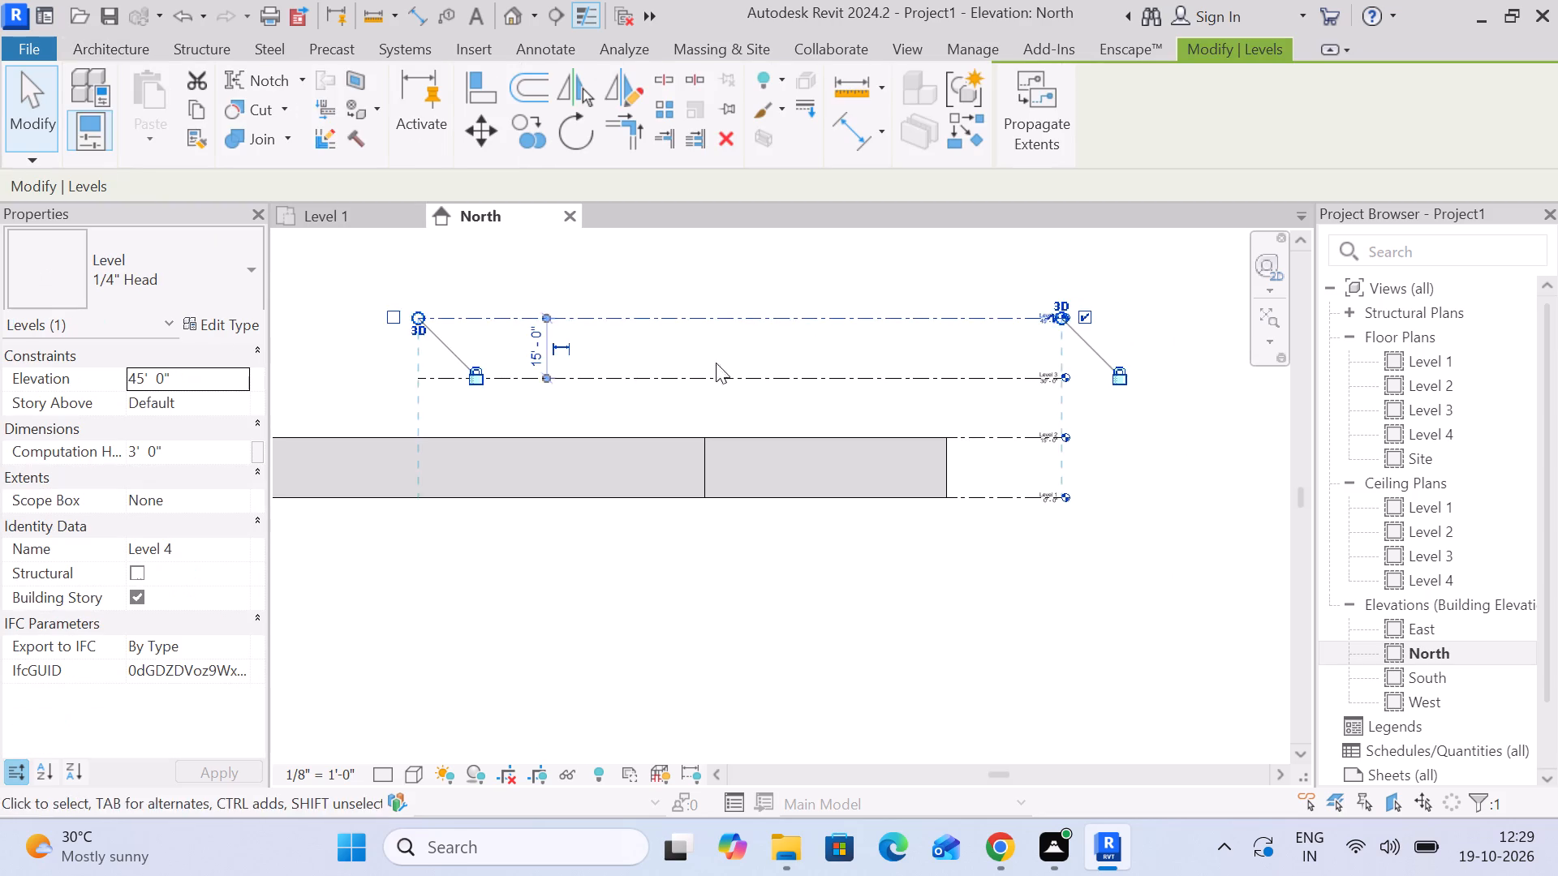
pyautogui.scroll(-2, 710, 375)
pyautogui.moveTo(710, 384); pyautogui.dragTo(876, 384, button='middle')
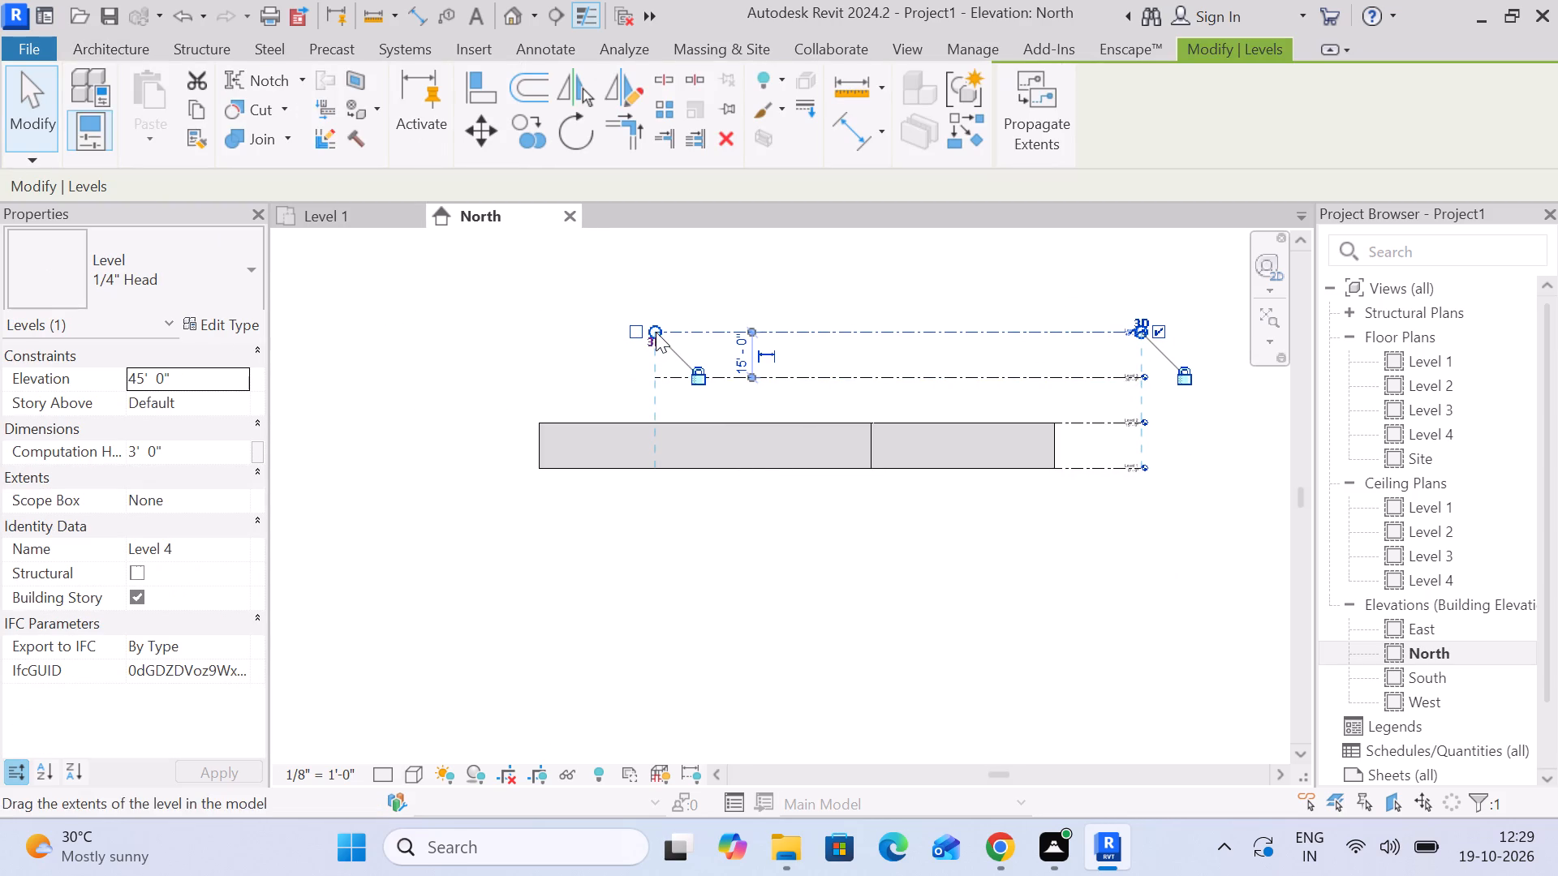
pyautogui.moveTo(656, 331); pyautogui.dragTo(465, 328)
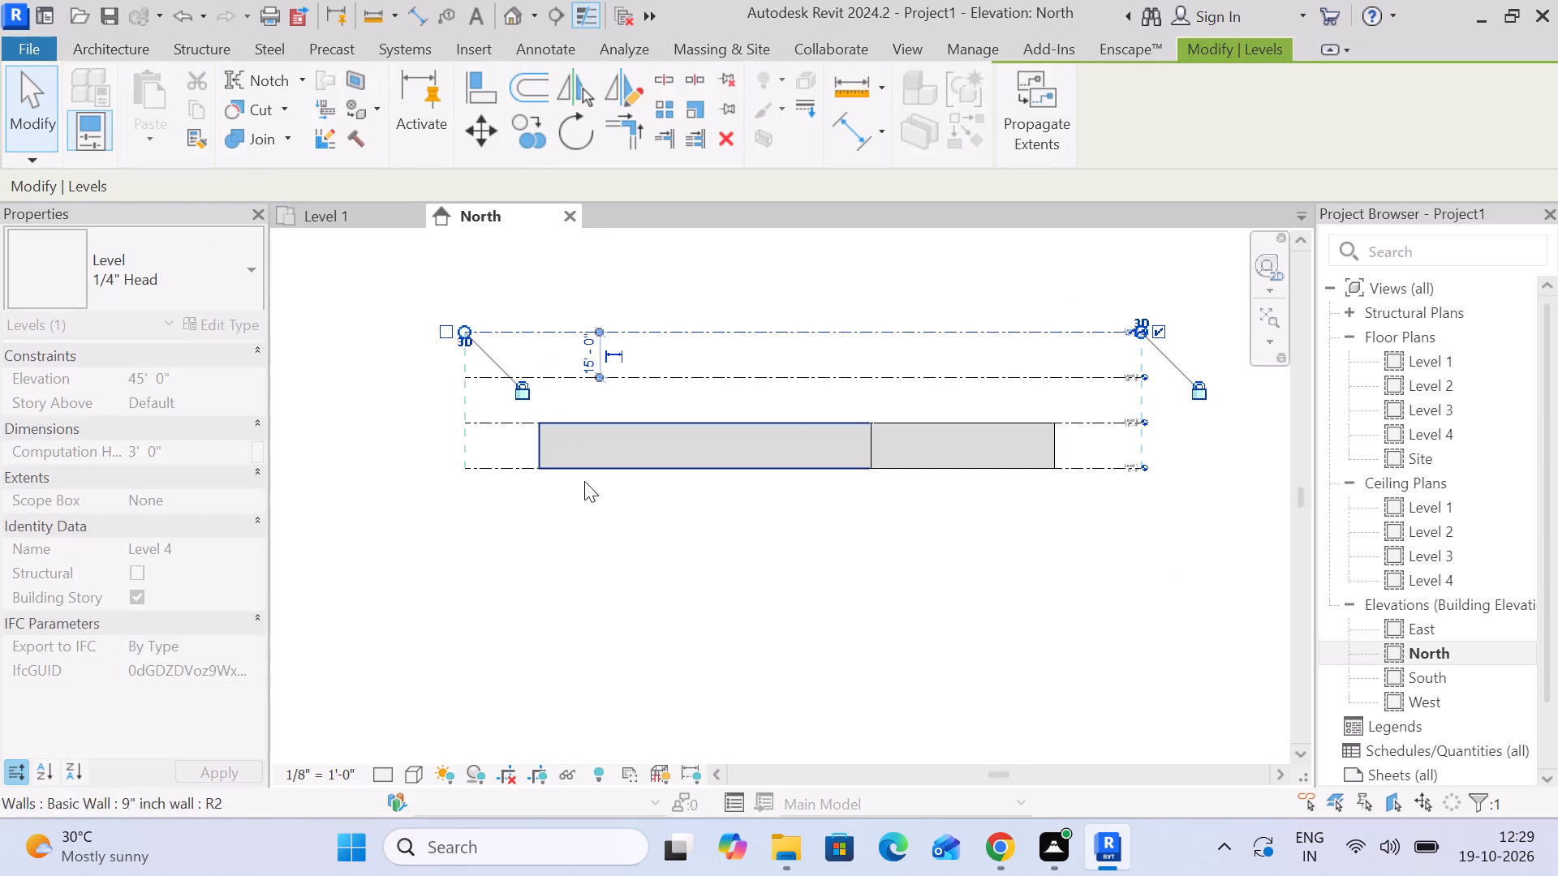
pyautogui.click(672, 574)
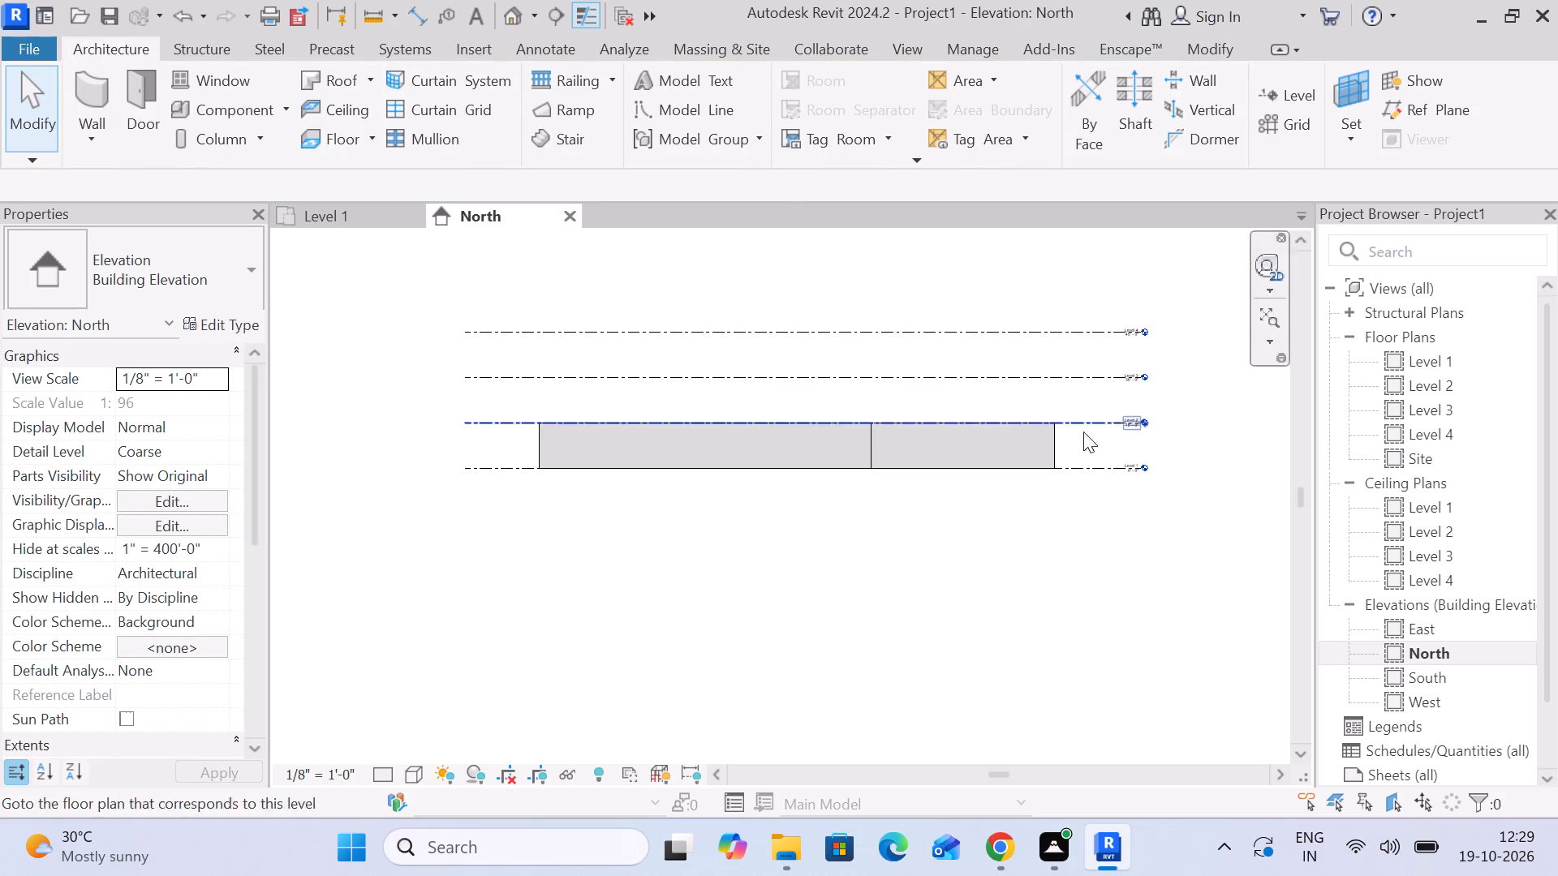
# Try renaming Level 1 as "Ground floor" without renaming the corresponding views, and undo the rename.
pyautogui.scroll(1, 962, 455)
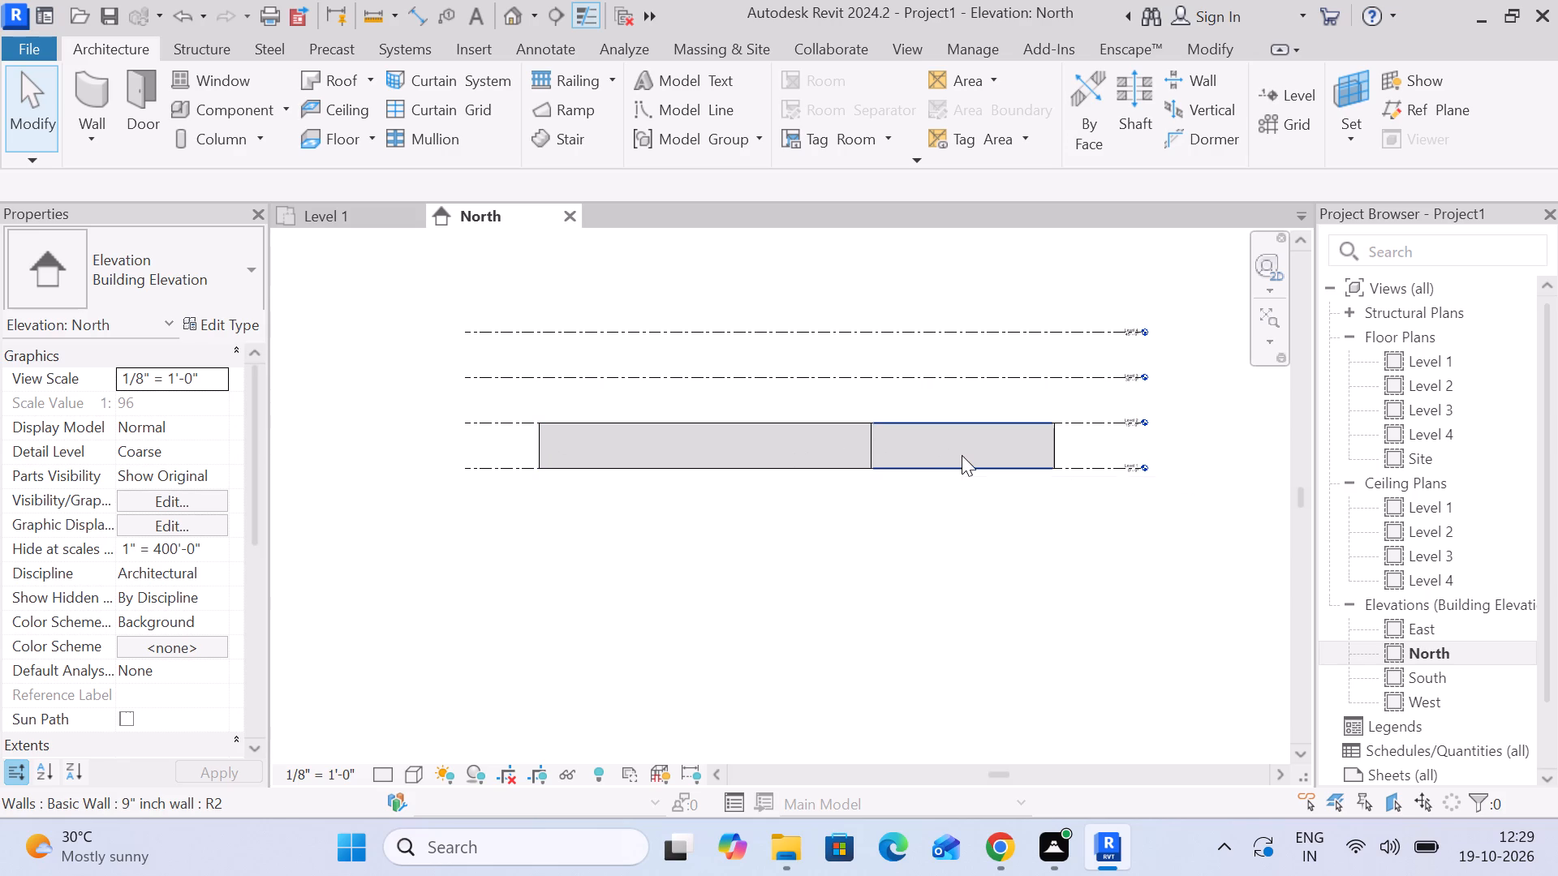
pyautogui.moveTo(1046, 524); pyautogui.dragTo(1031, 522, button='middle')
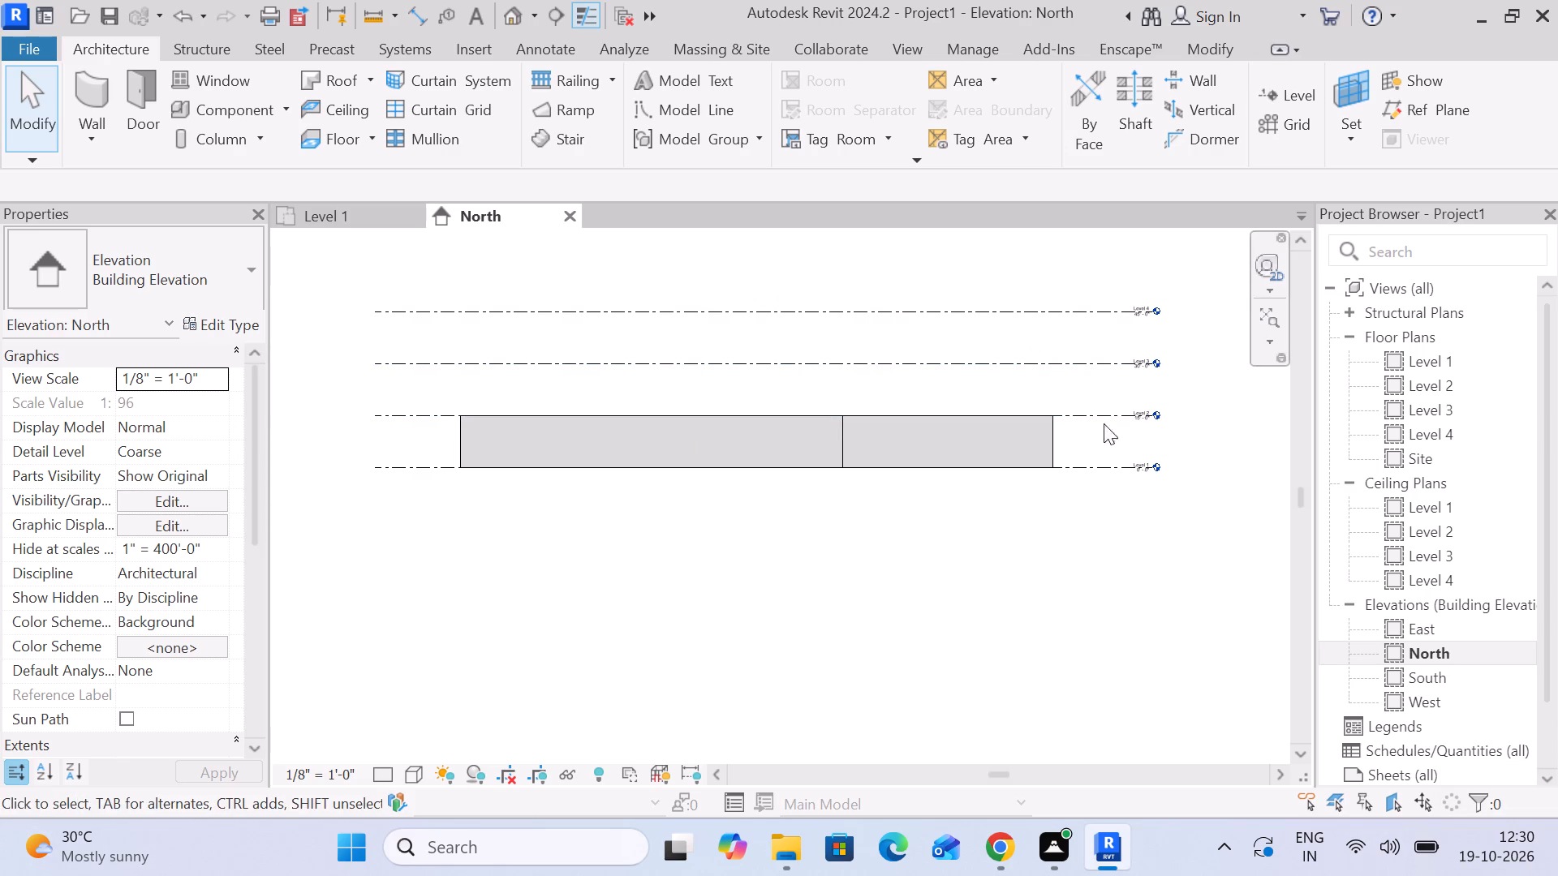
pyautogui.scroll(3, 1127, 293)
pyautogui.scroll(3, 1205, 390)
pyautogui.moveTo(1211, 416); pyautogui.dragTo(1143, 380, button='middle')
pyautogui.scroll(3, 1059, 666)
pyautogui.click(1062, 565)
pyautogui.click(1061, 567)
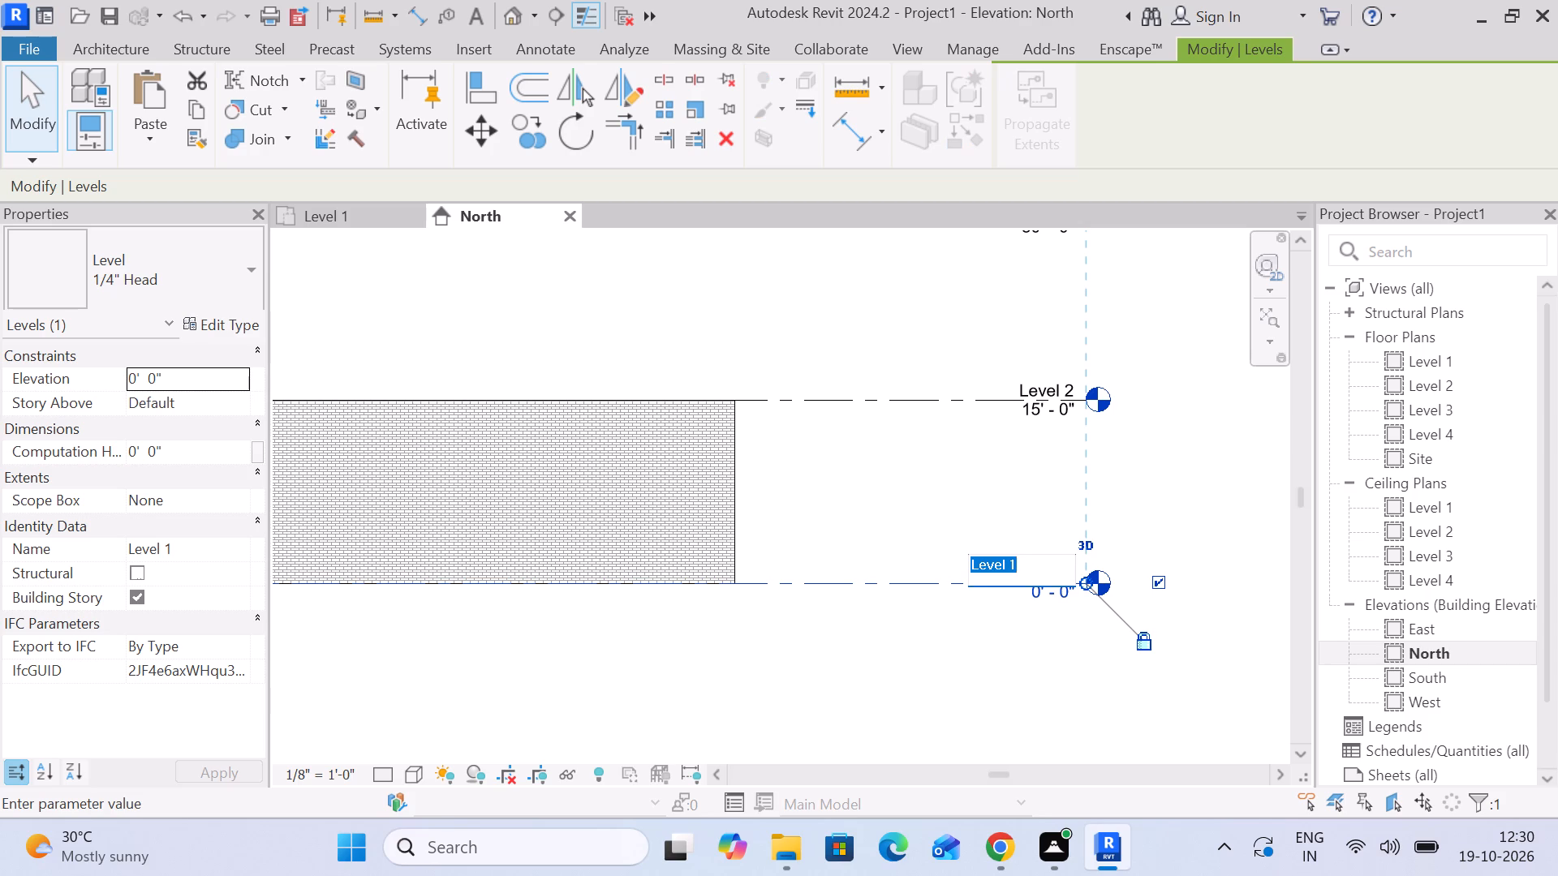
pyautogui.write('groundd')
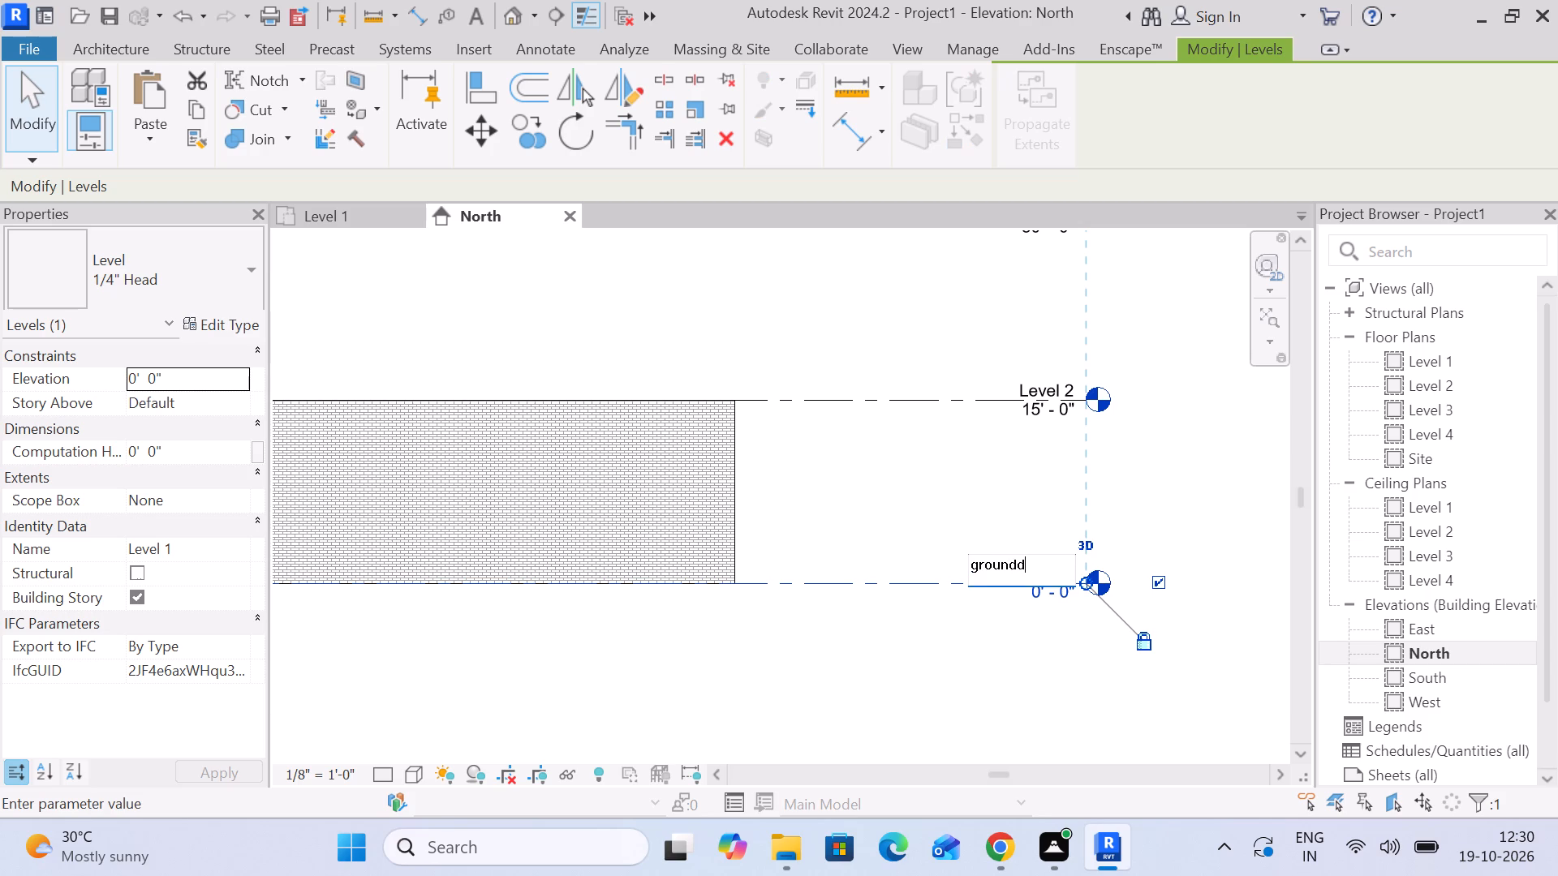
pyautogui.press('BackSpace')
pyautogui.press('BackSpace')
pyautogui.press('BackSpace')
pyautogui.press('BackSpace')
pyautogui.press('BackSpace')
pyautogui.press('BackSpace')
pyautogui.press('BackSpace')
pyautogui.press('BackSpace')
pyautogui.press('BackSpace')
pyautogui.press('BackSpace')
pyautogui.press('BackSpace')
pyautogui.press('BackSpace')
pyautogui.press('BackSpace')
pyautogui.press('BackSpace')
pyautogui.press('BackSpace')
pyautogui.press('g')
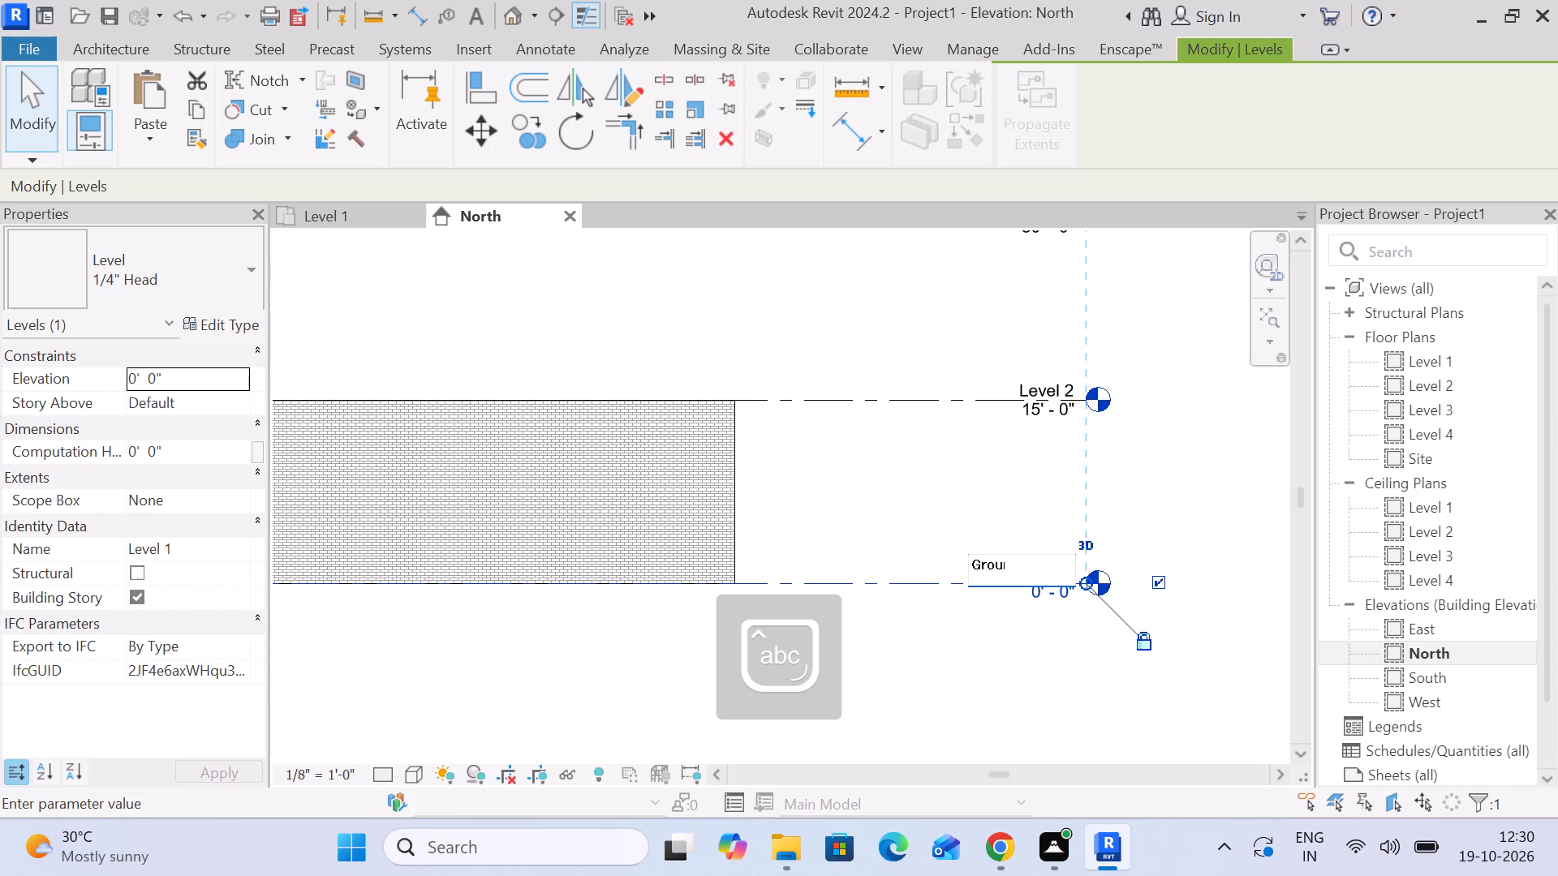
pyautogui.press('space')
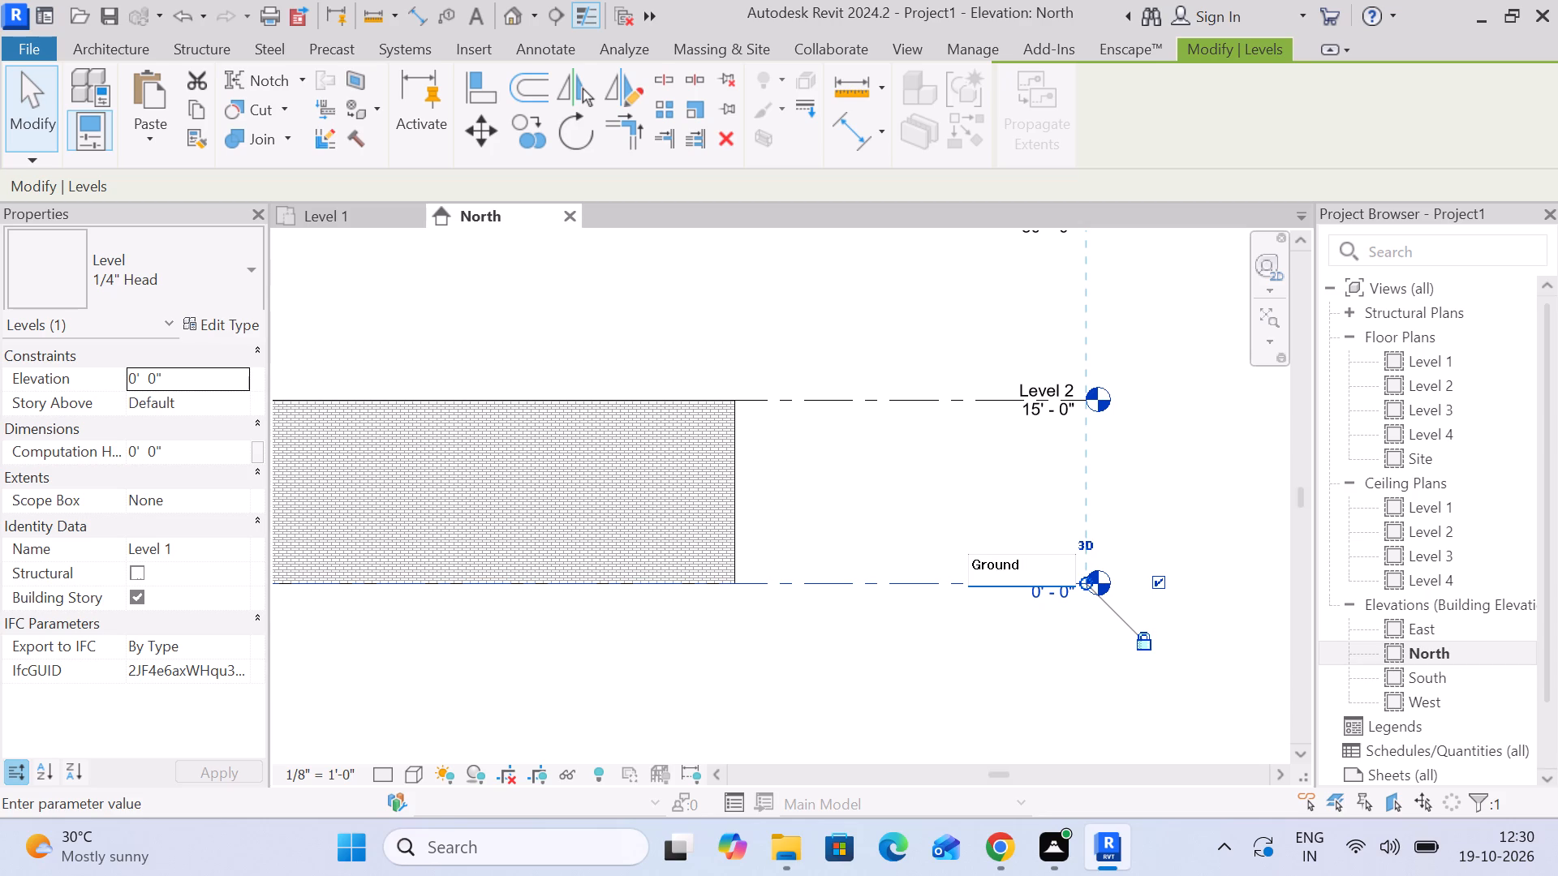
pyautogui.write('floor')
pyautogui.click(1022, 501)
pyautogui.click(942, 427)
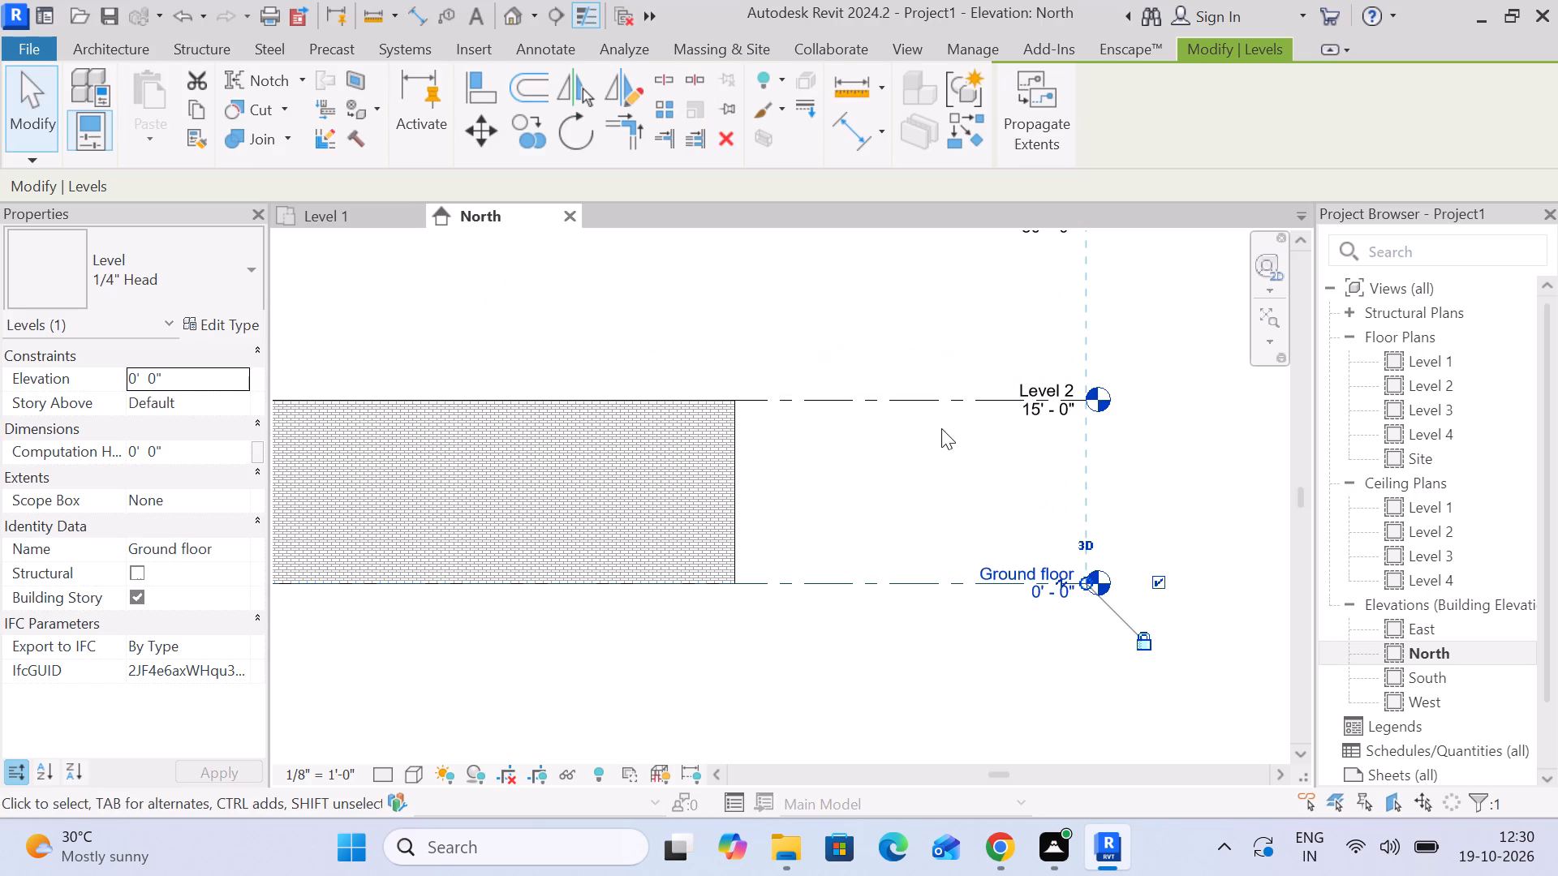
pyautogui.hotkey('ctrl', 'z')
# Rename Level 1 as "GROUND FLOOR" and rename the corresponding views too.
pyautogui.click(1058, 569)
pyautogui.click(1047, 567)
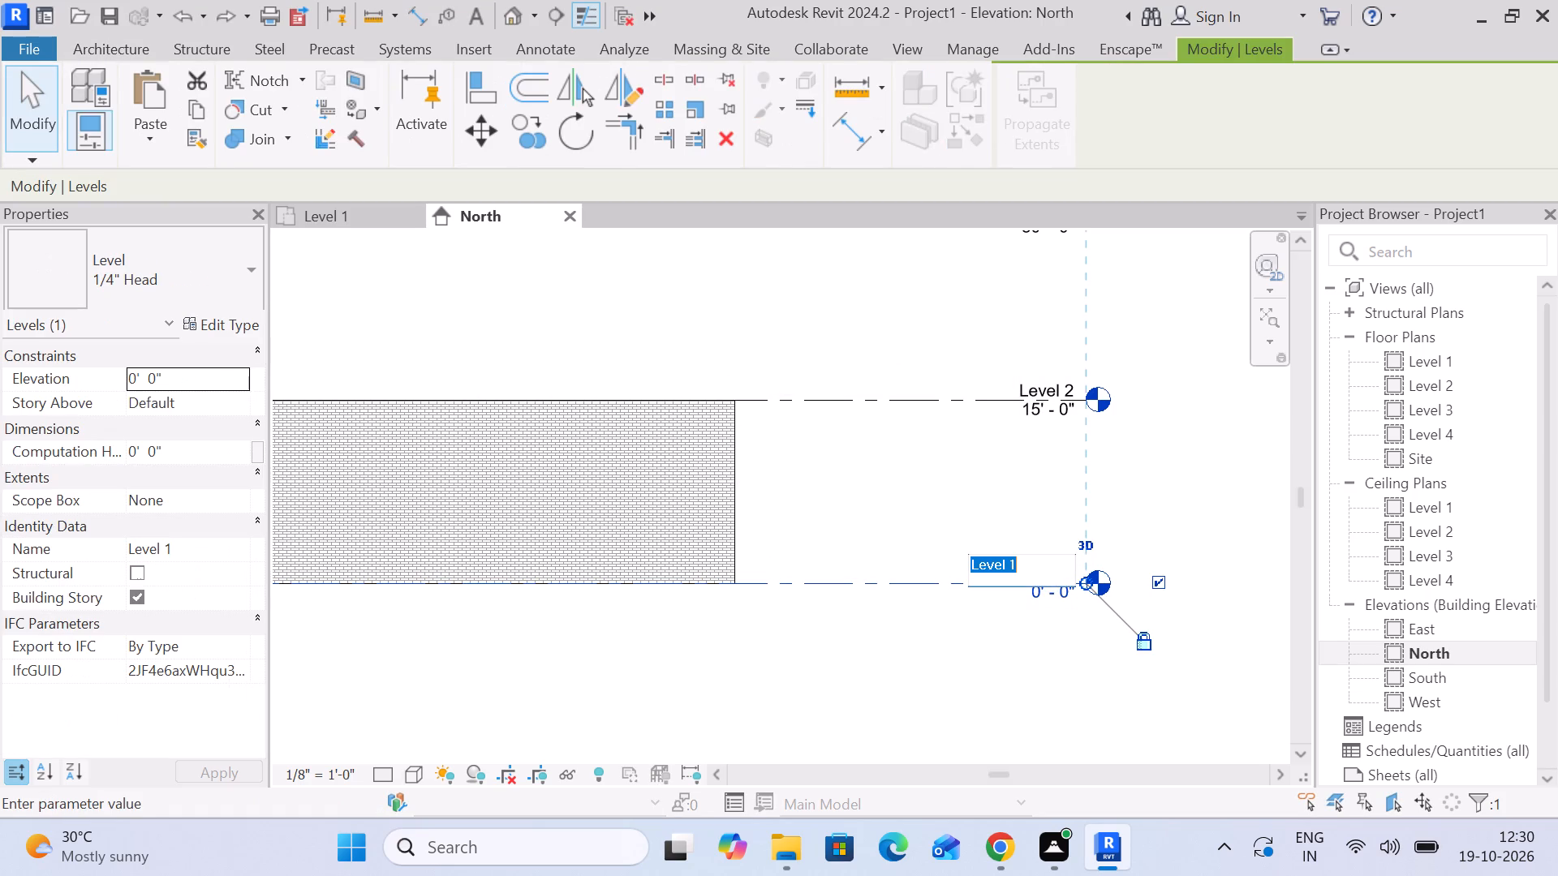
pyautogui.write('grp')
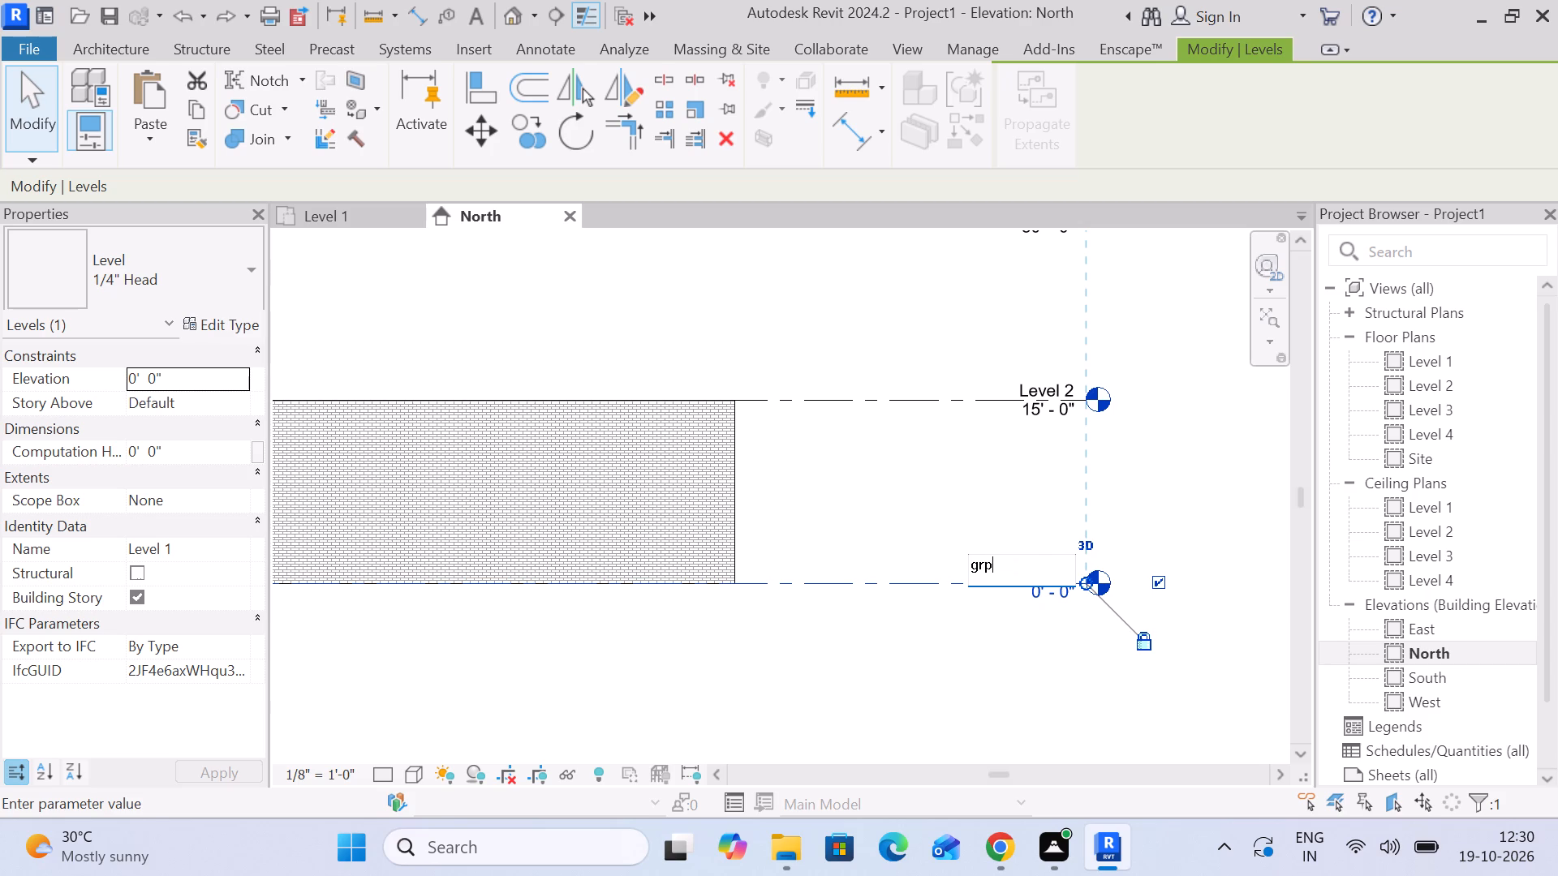
pyautogui.press('BackSpace')
pyautogui.press('BackSpace')
pyautogui.press('BackSpace')
pyautogui.press('BackSpace')
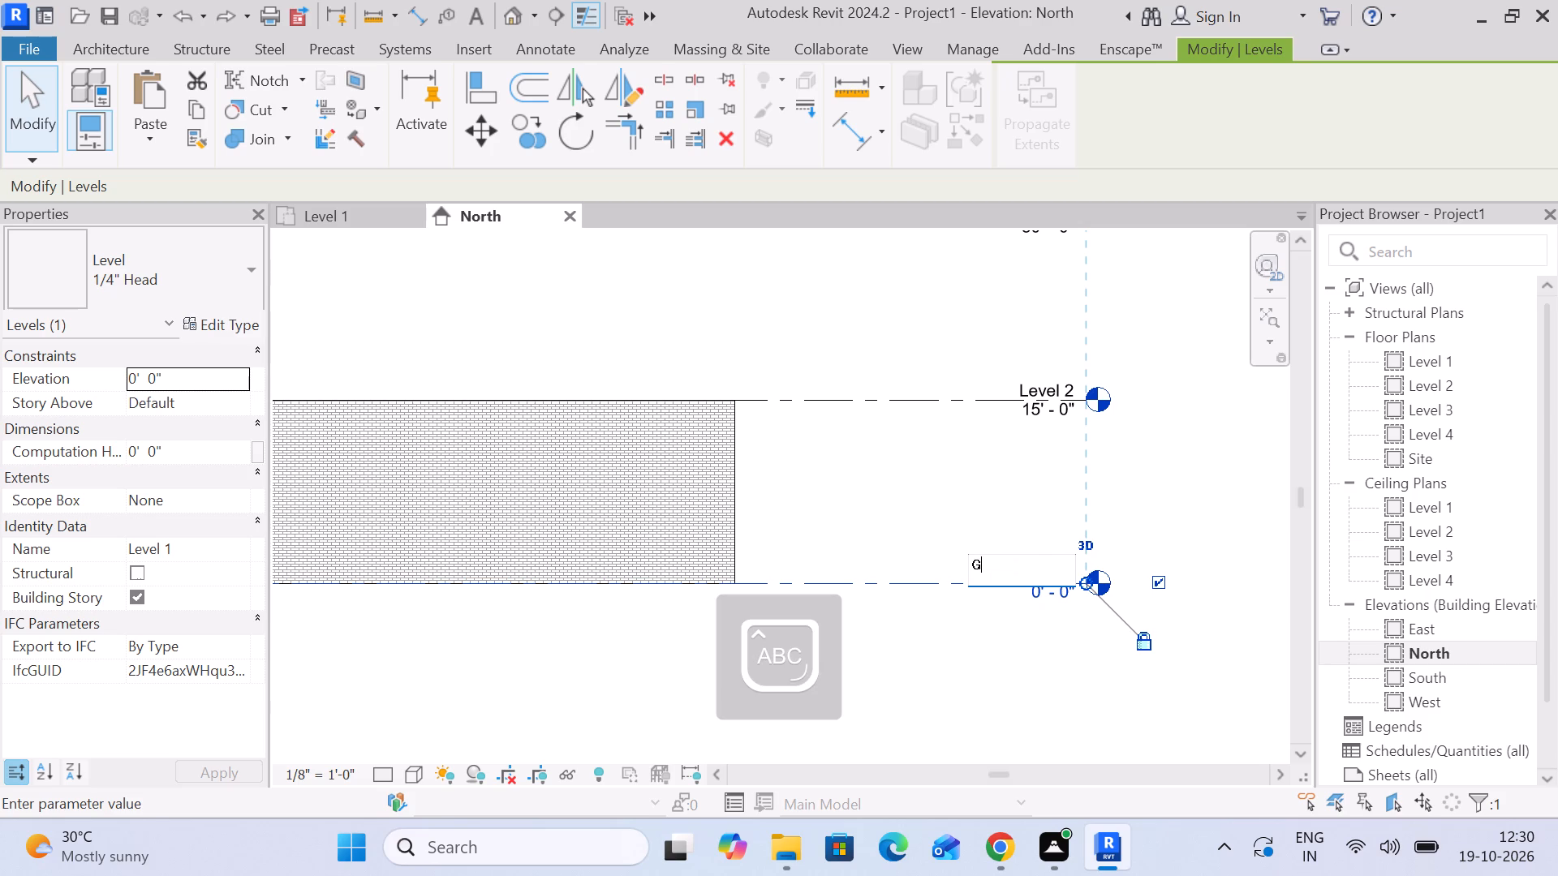
pyautogui.write('OUND')
pyautogui.press('space')
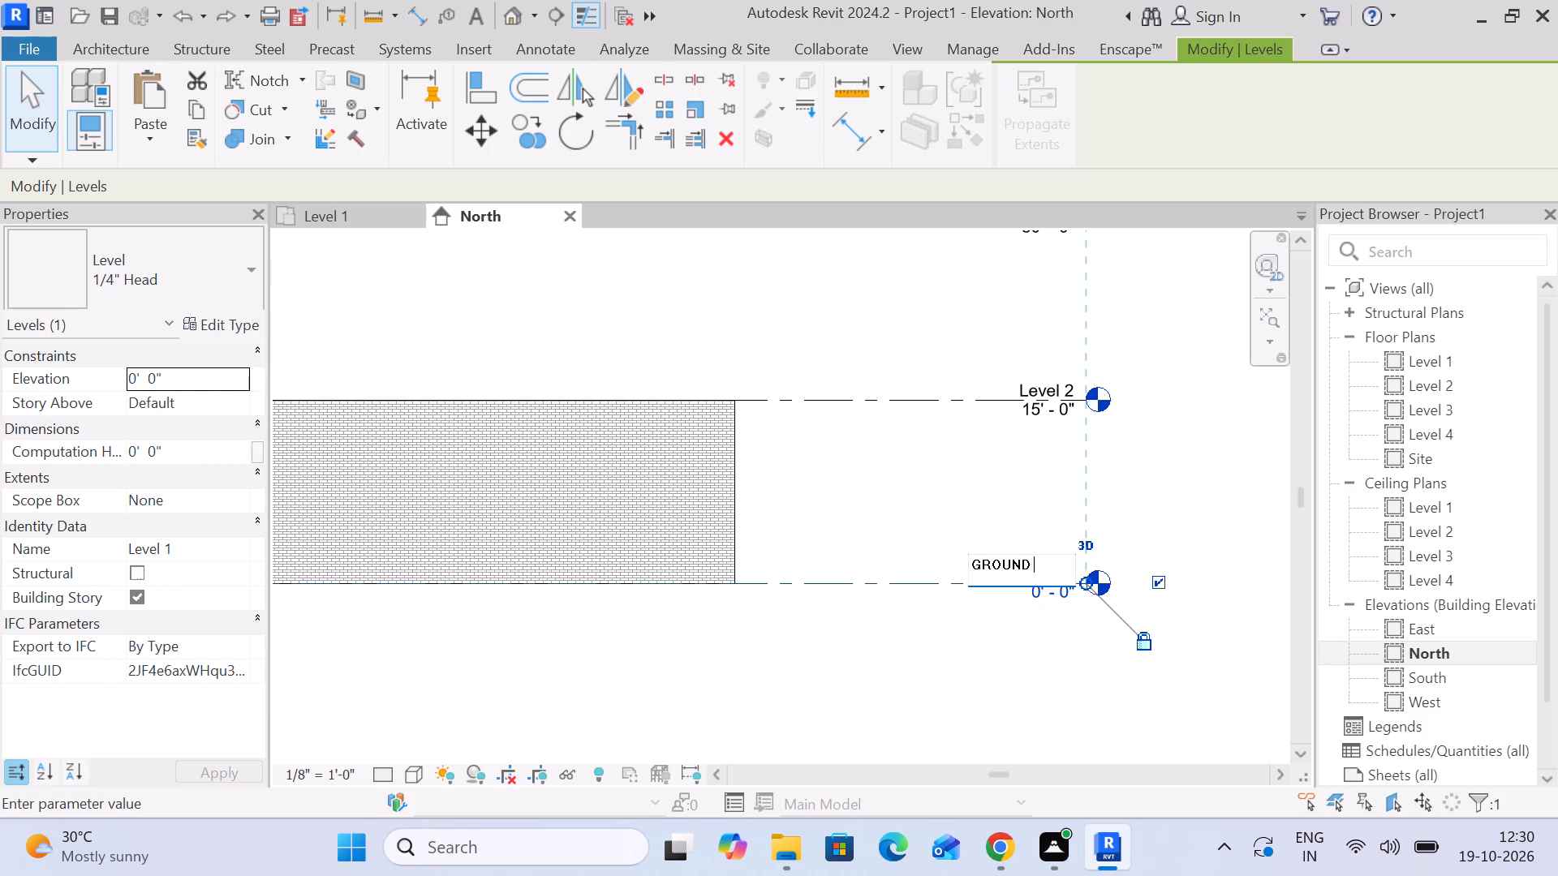
pyautogui.write('FLOOR')
pyautogui.press('space')
pyautogui.click(948, 462)
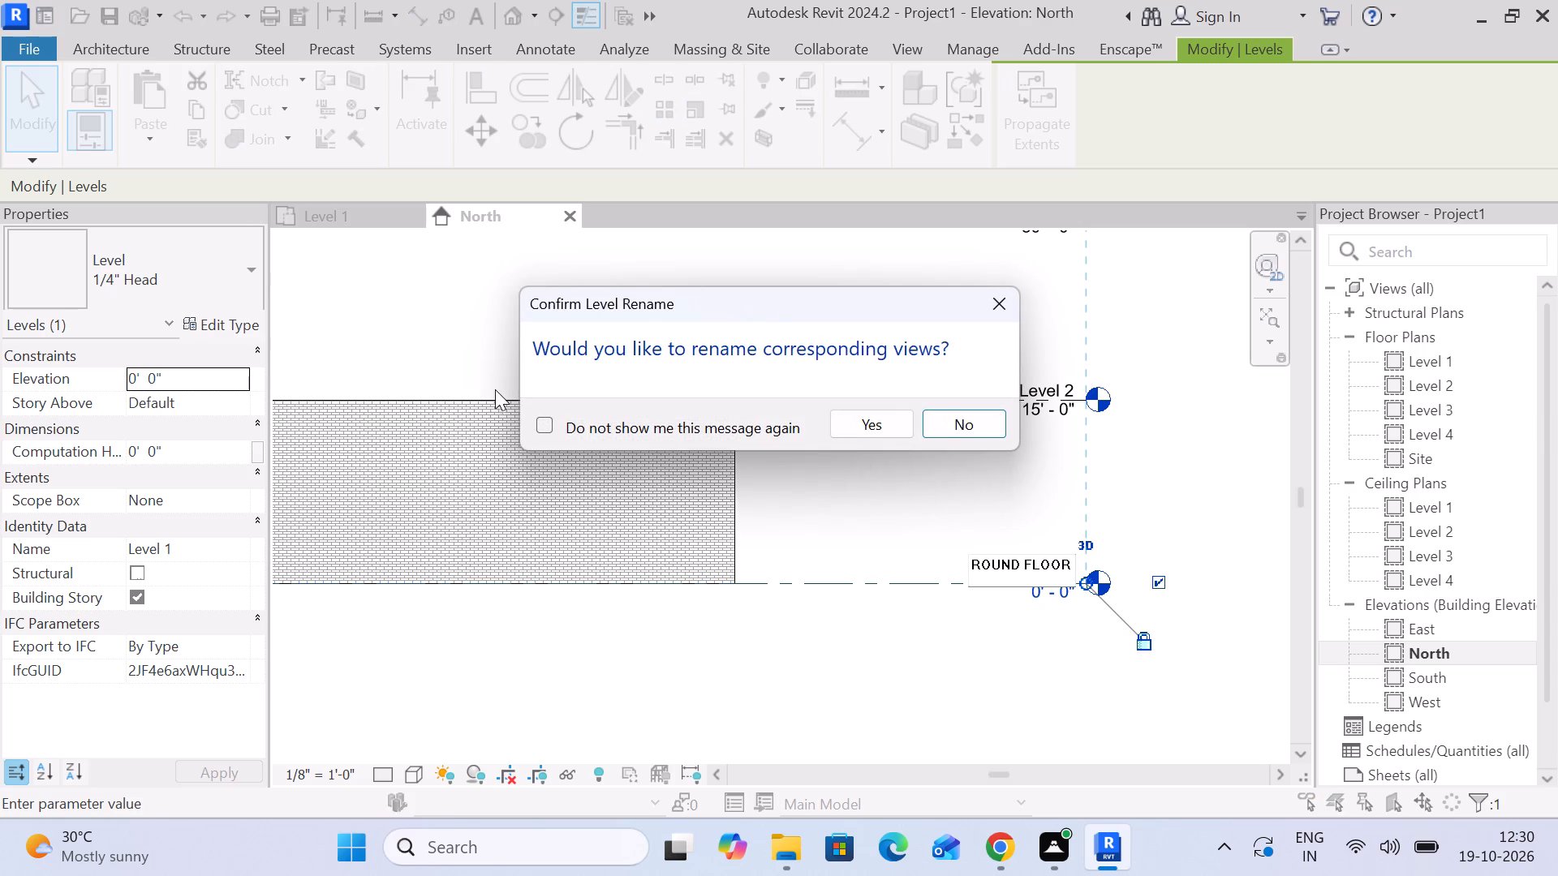
pyautogui.click(897, 416)
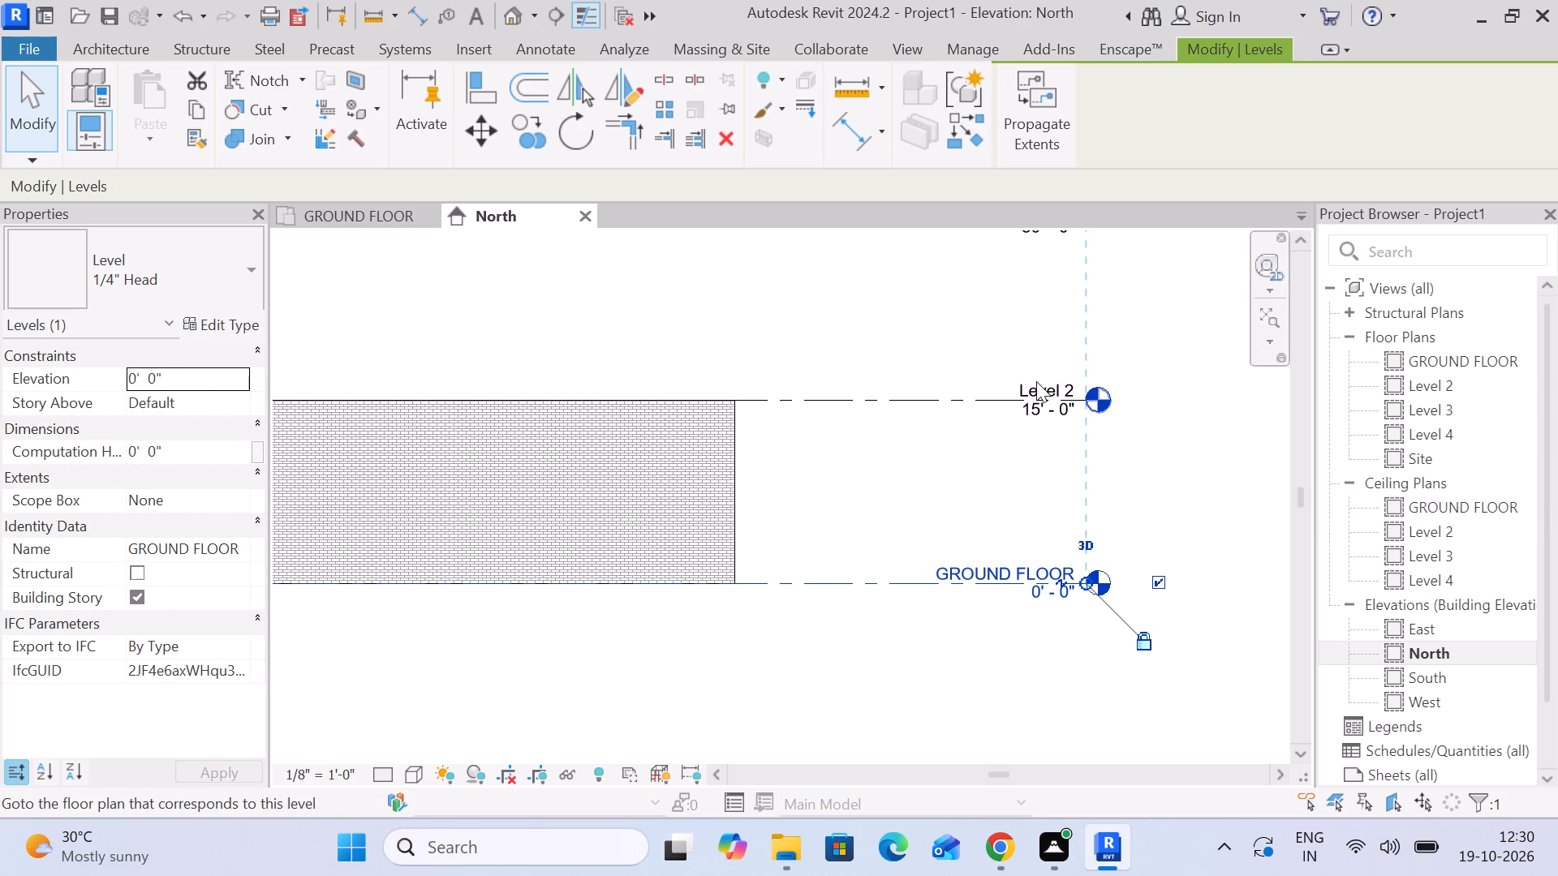
# Rename Level 2 as "FIRST FLOOR" together with its corresponding views, and deselect the level.
pyautogui.click(1036, 381)
pyautogui.click(1036, 384)
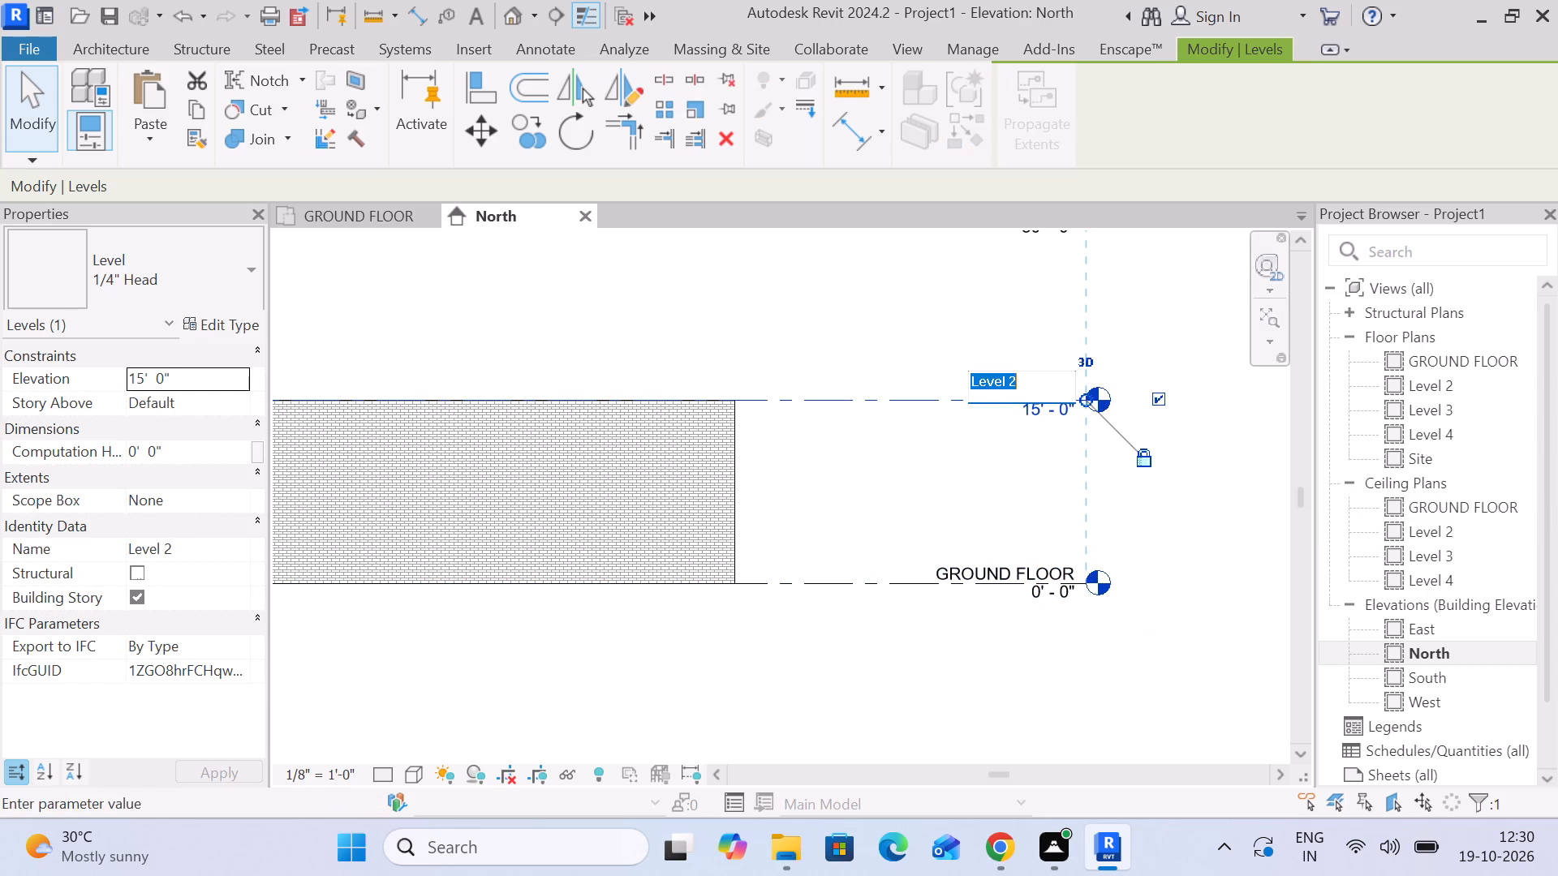
pyautogui.write('FIRST')
pyautogui.press('space')
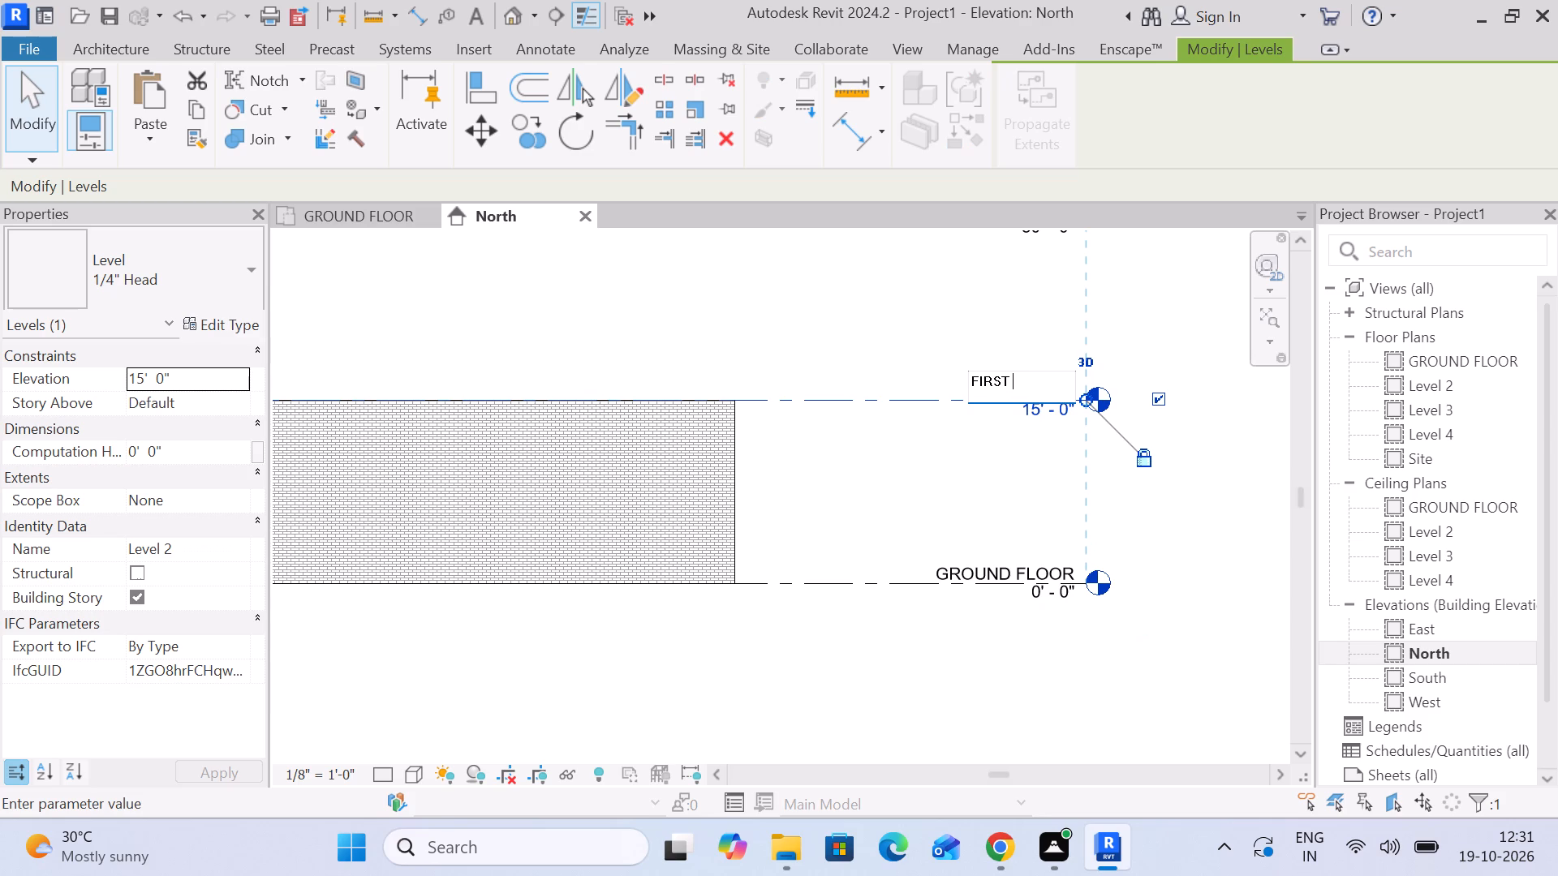
pyautogui.write('SC')
pyautogui.press('BackSpace')
pyautogui.press('BackSpace')
pyautogui.press('Delete')
pyautogui.write('FLOPOR')
pyautogui.press('BackSpace')
pyautogui.press('BackSpace')
pyautogui.press('BackSpace')
pyautogui.write('OR')
pyautogui.click(1026, 349)
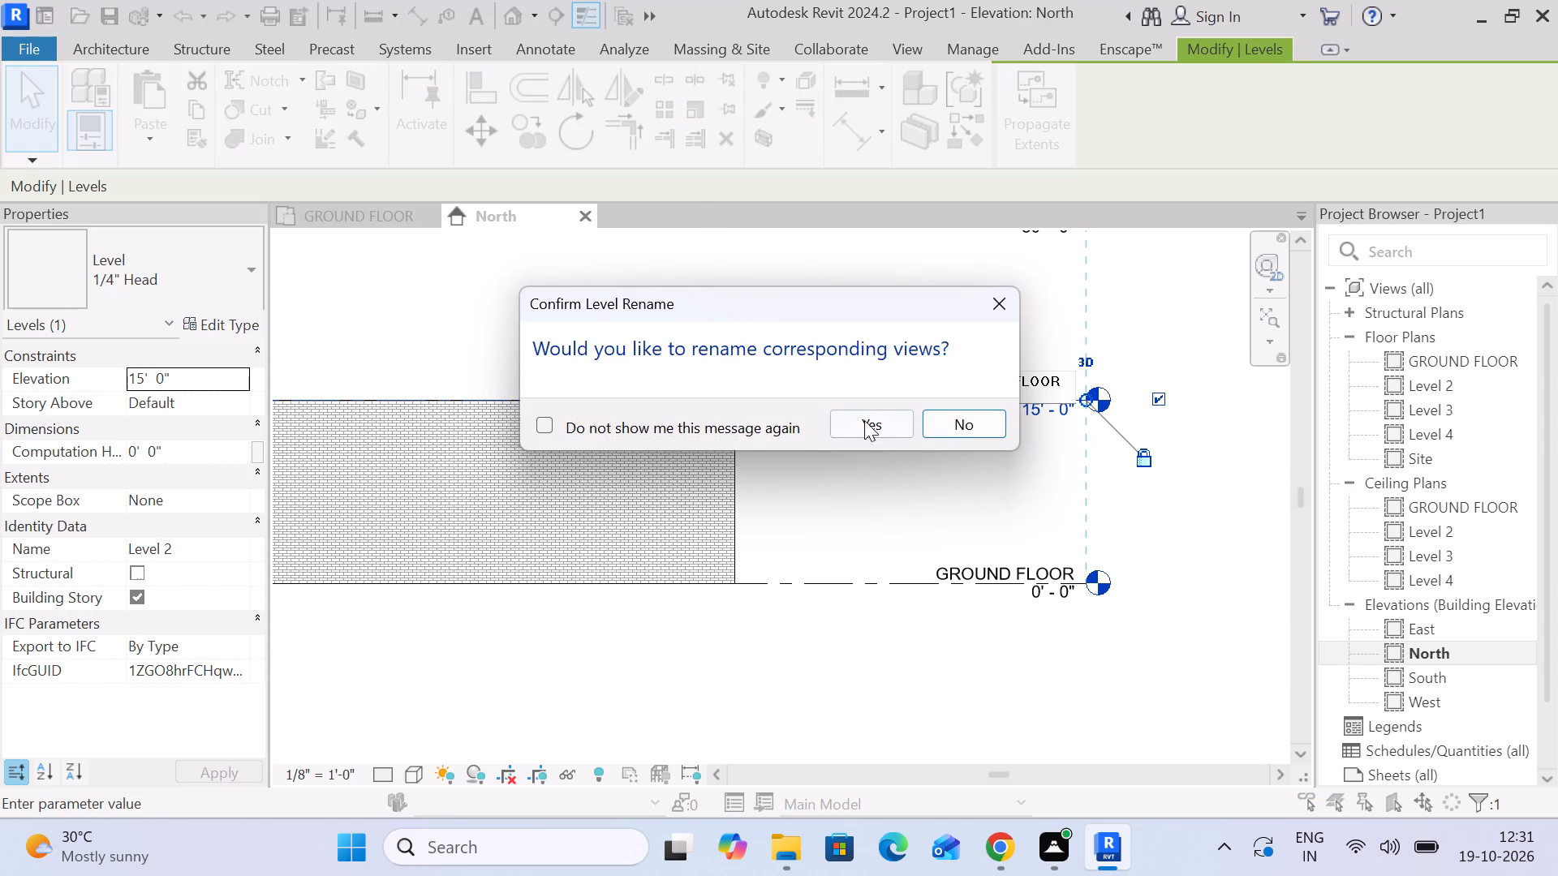
pyautogui.click(875, 420)
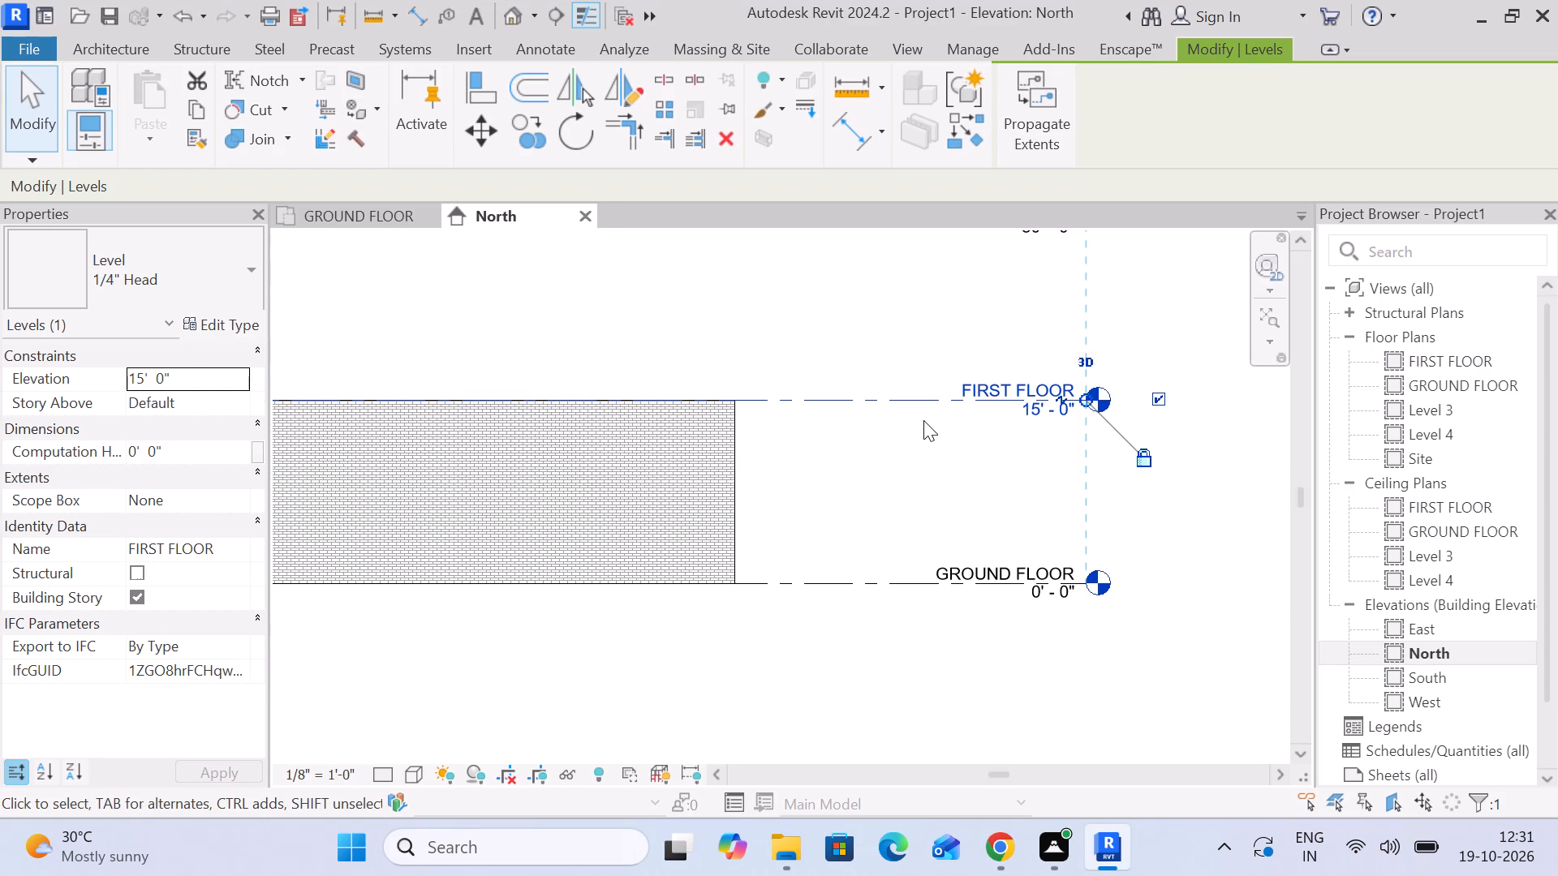
pyautogui.click(923, 420)
# Rename Level 3 as "SECOND FLOOR" together with its corresponding views.
pyautogui.scroll(-2, 923, 420)
pyautogui.moveTo(927, 421); pyautogui.dragTo(1181, 576, button='middle')
pyautogui.moveTo(1263, 426); pyautogui.dragTo(1065, 489, button='middle')
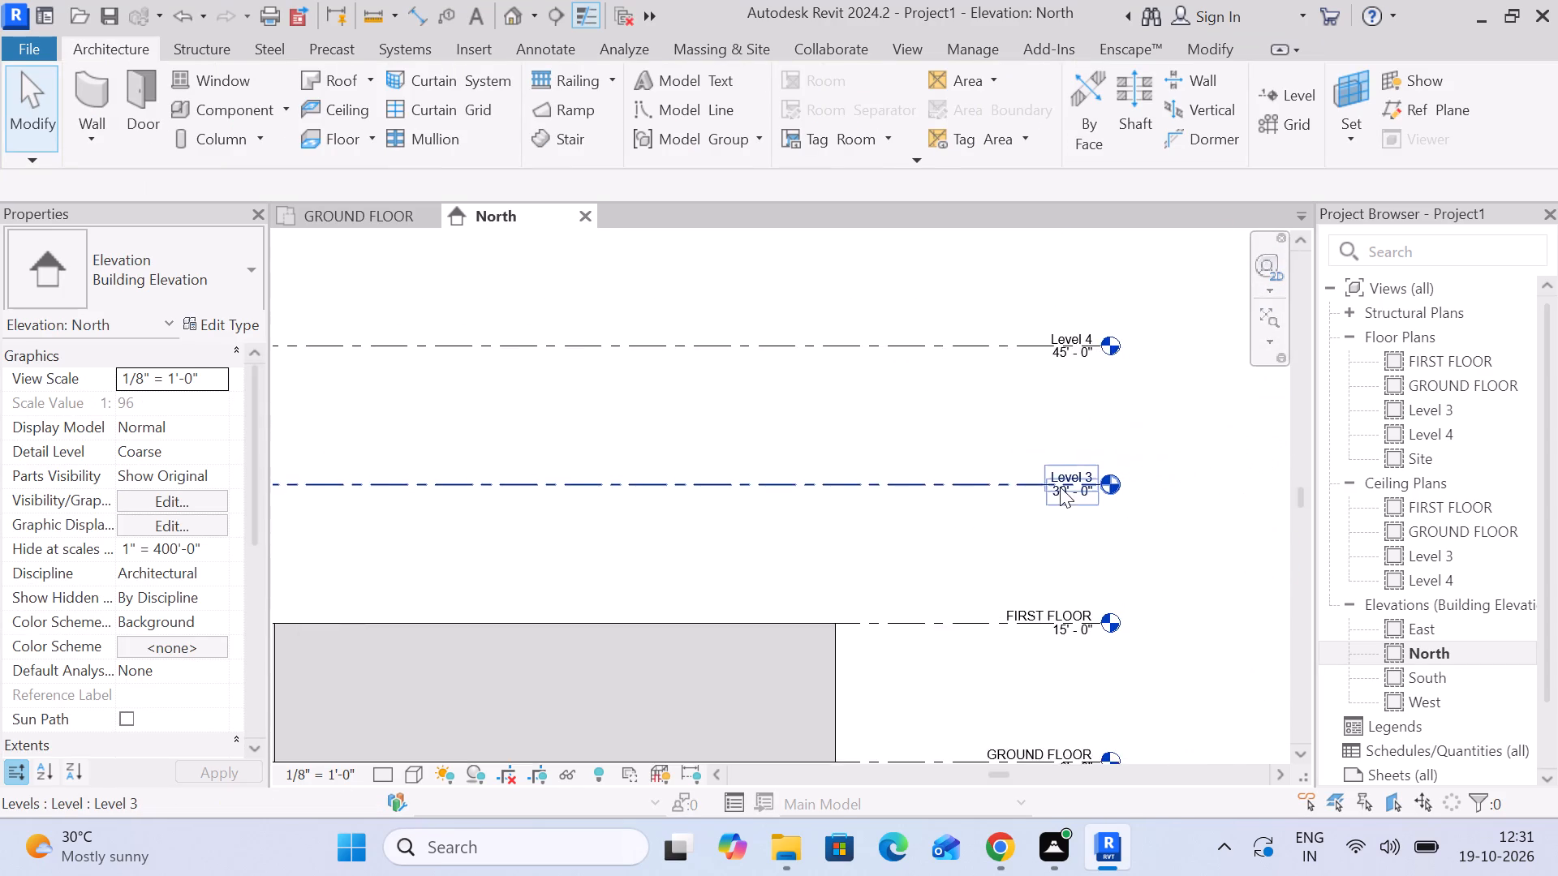
pyautogui.scroll(5, 1066, 482)
pyautogui.click(1078, 466)
pyautogui.click(1078, 466)
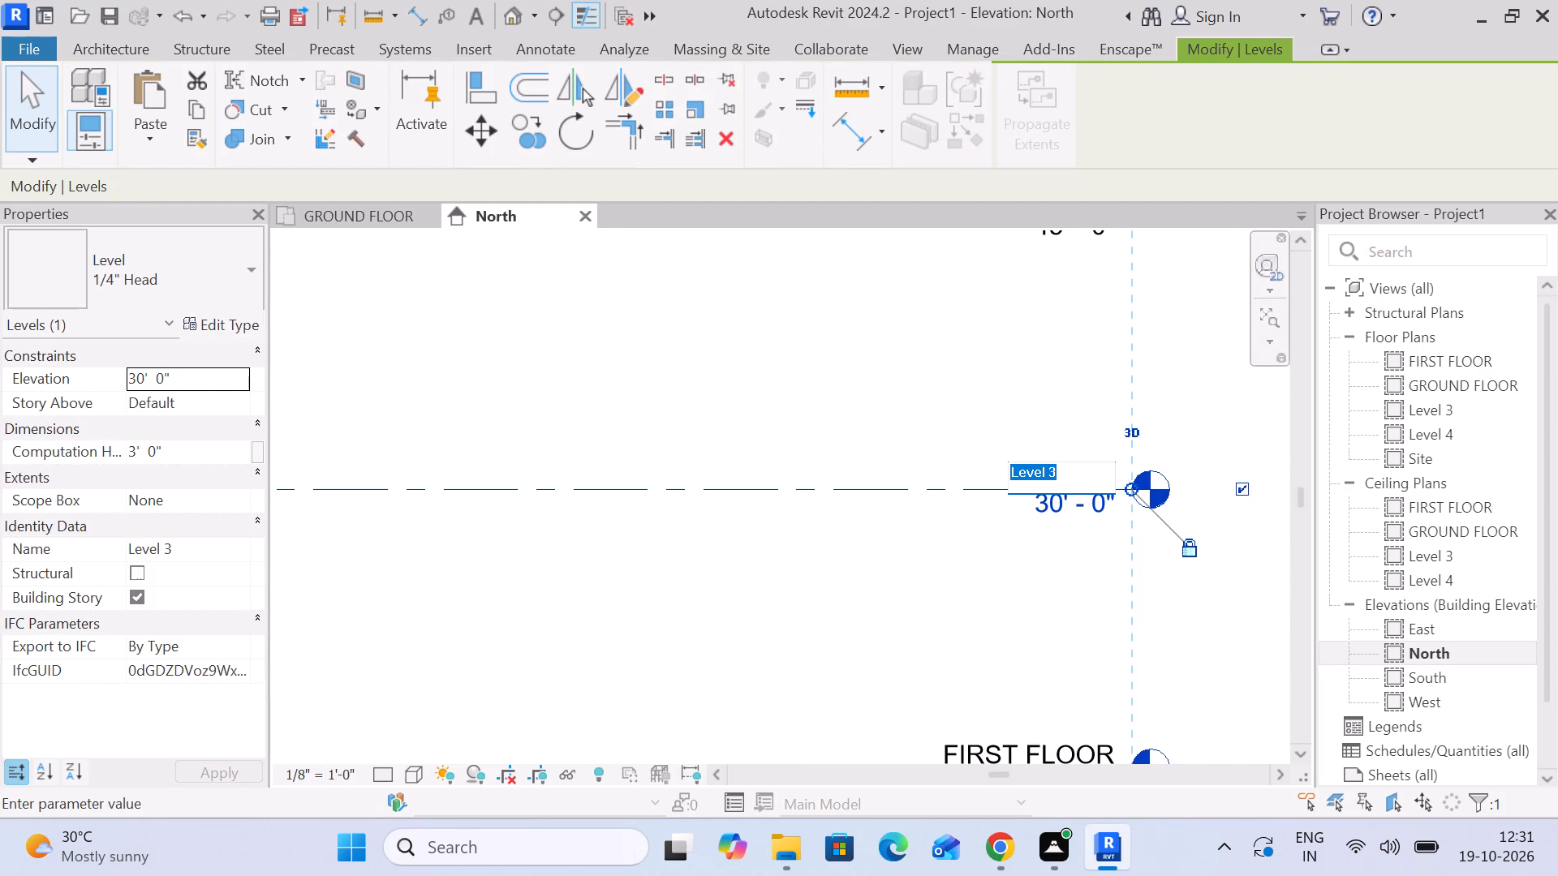
pyautogui.write('SECOND FLOOR P')
pyautogui.press('BackSpace')
pyautogui.click(814, 340)
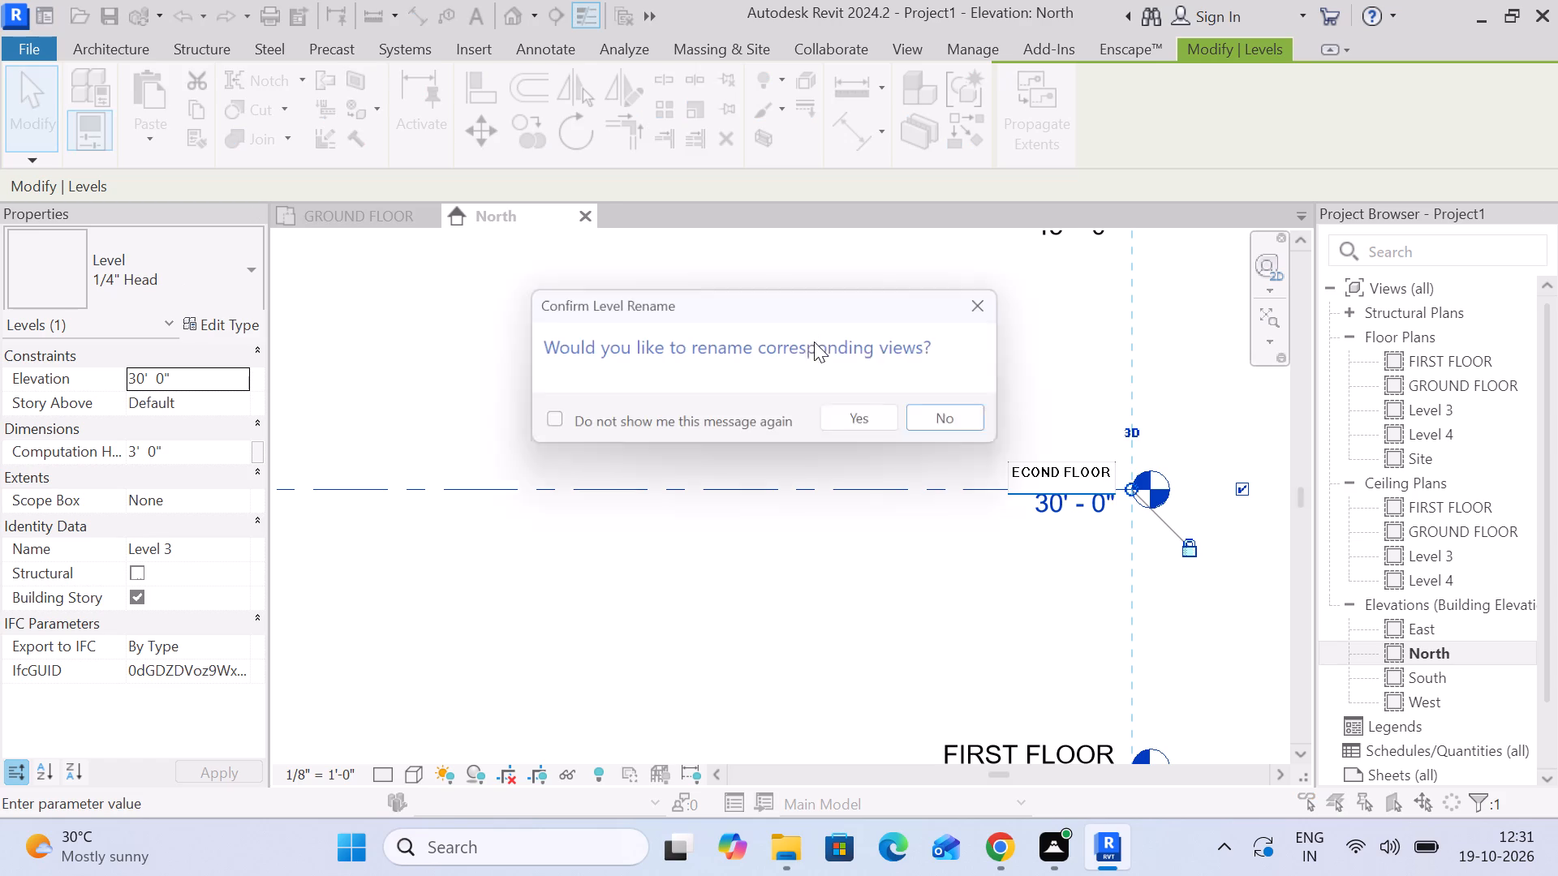
pyautogui.click(884, 427)
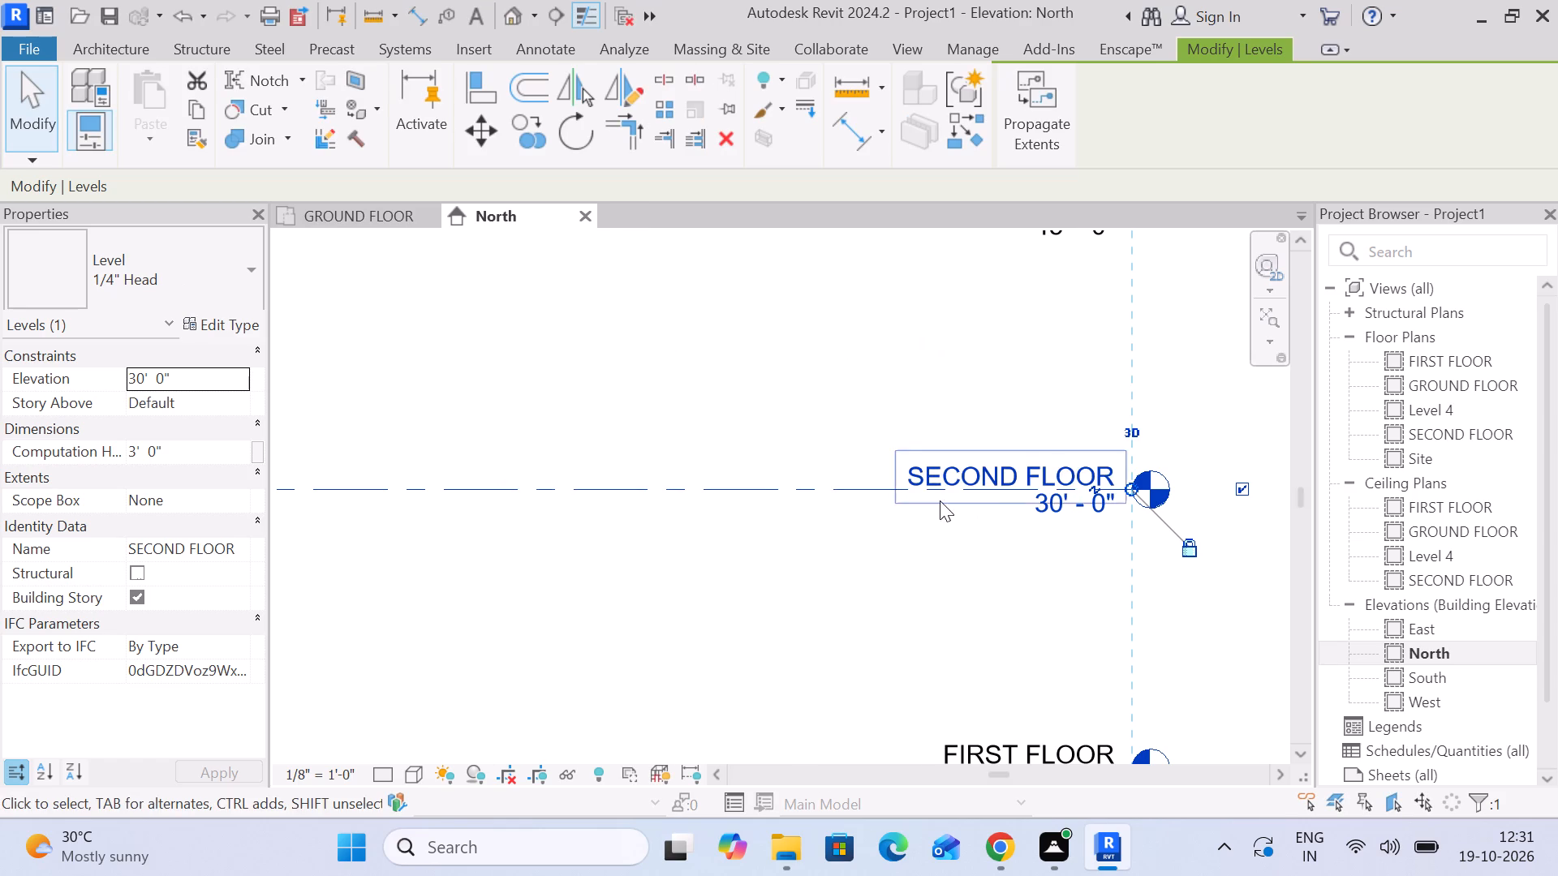
# Rename Level 4 as "THIRD FLOOR" together with its corresponding views.
pyautogui.scroll(-4, 895, 333)
pyautogui.moveTo(931, 360); pyautogui.dragTo(994, 439, button='middle')
pyautogui.scroll(-3, 994, 431)
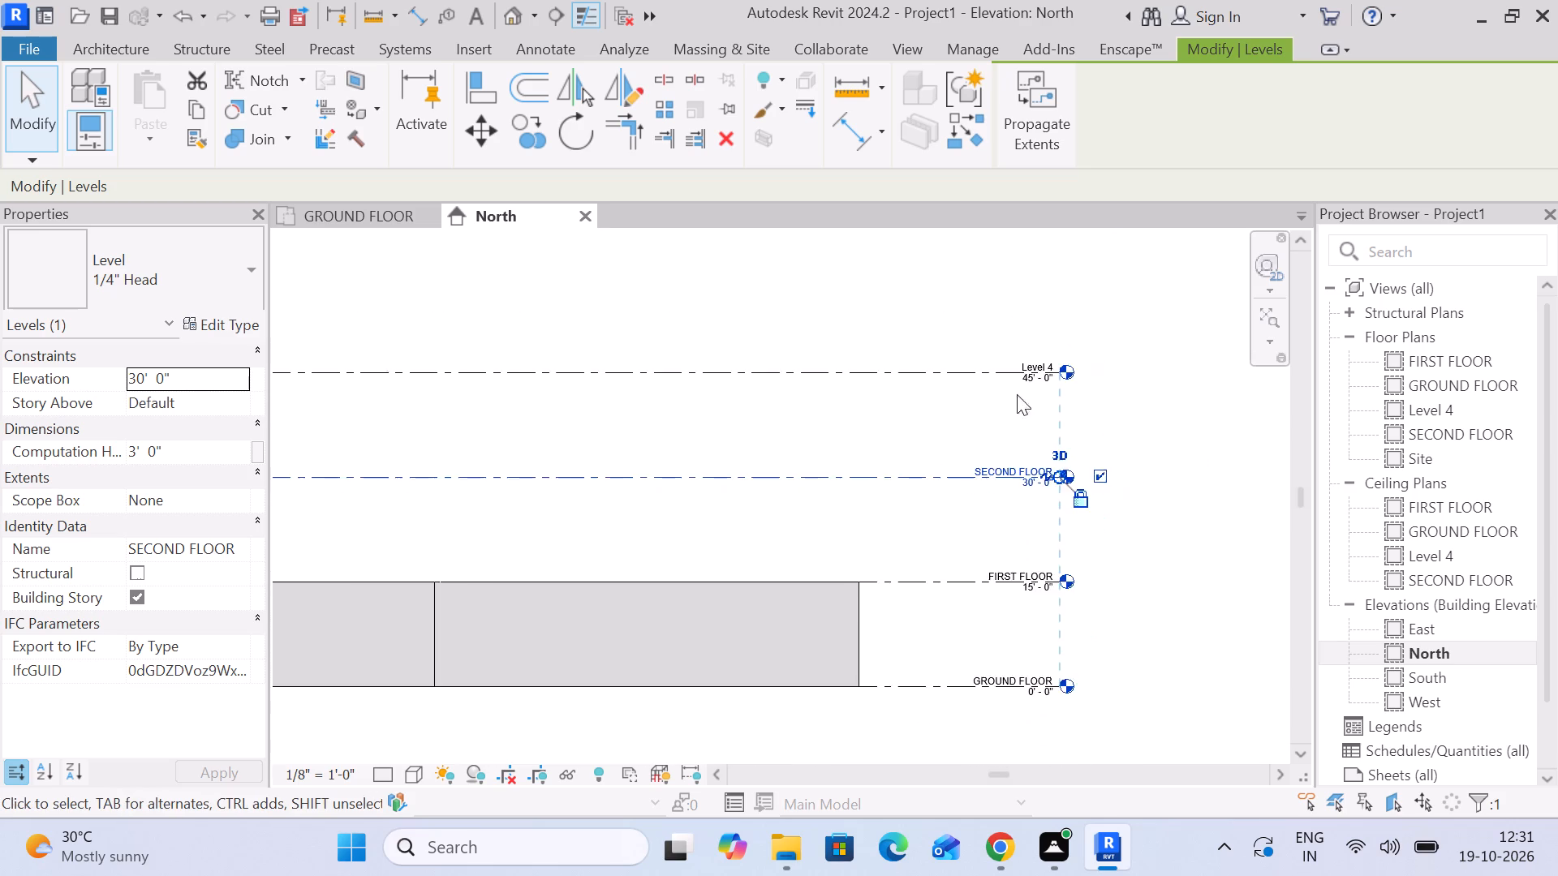
pyautogui.scroll(4, 1024, 384)
pyautogui.doubleClick(1034, 344)
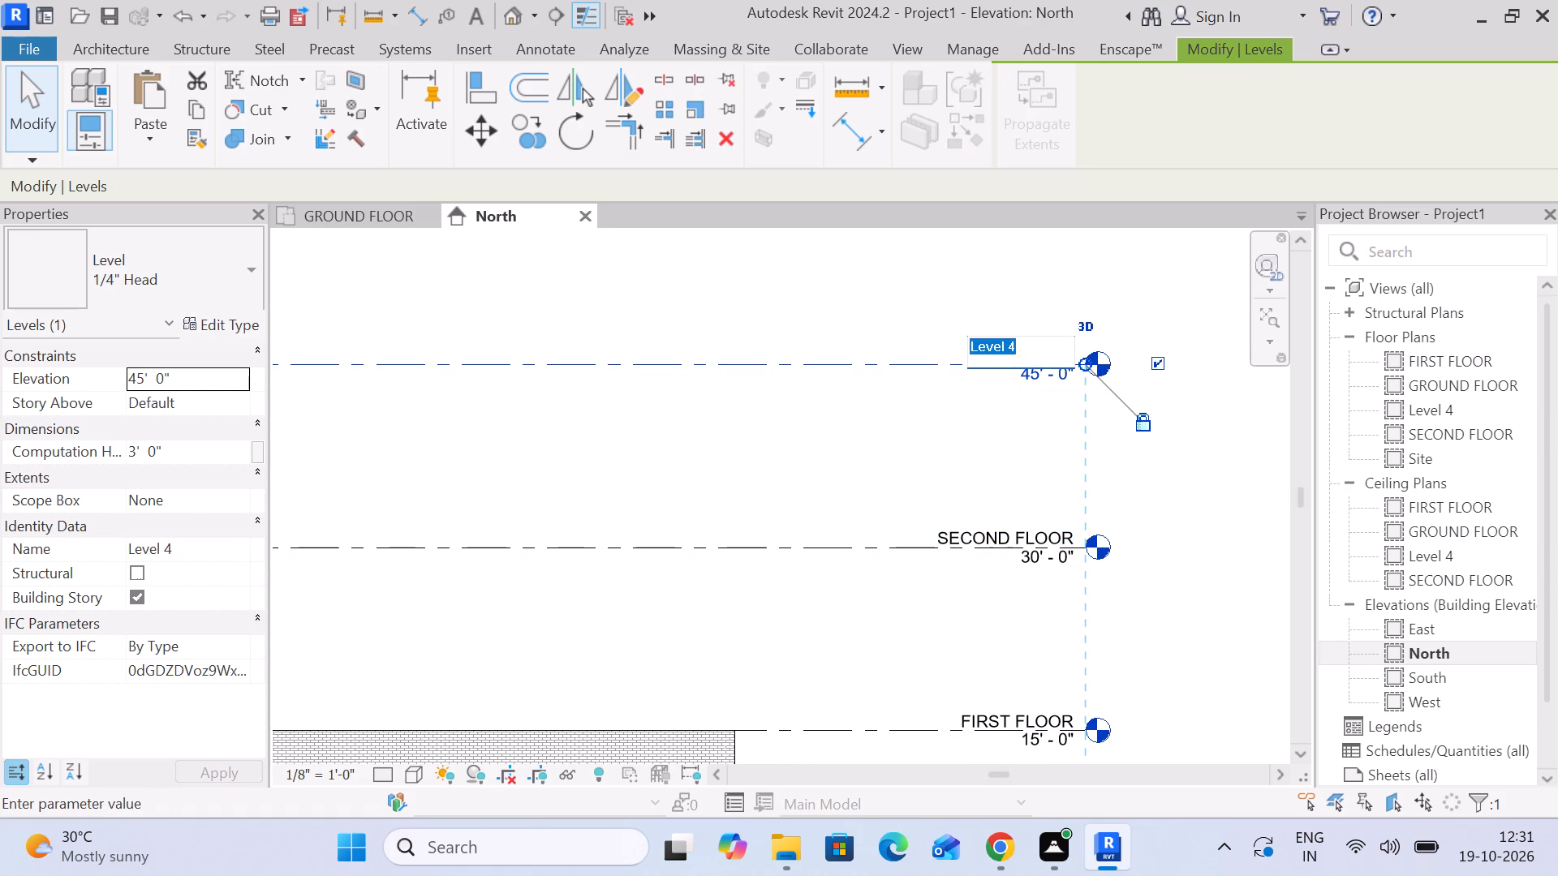
pyautogui.press('t')
pyautogui.press('h')
pyautogui.press('i')
pyautogui.press('r')
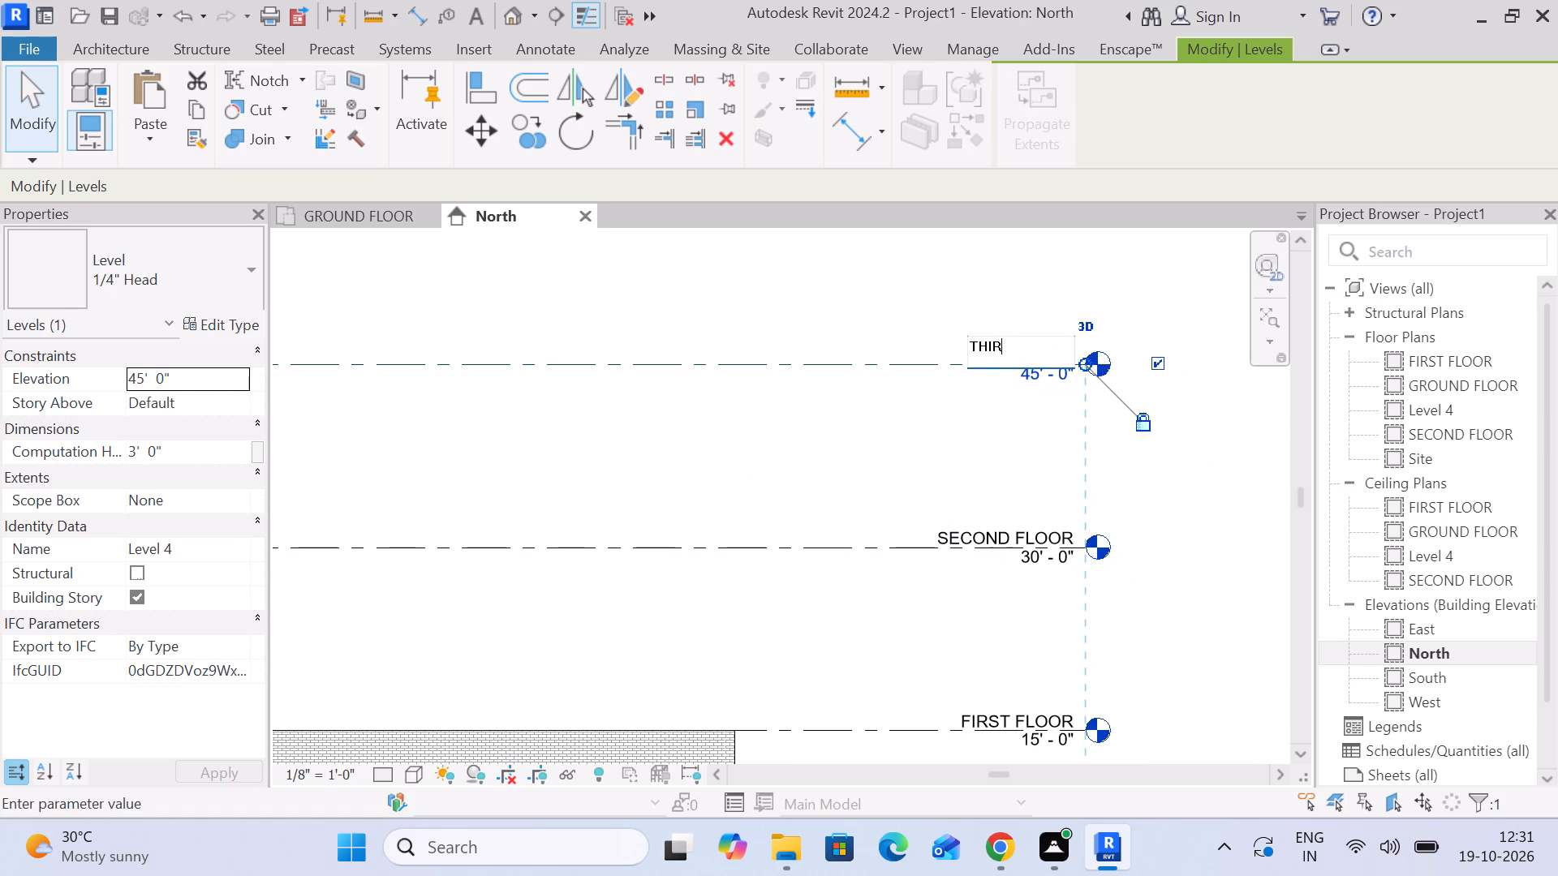
pyautogui.press('d')
pyautogui.press('space')
pyautogui.write('FLOO')
pyautogui.press('r')
pyautogui.press('space')
pyautogui.click(797, 249)
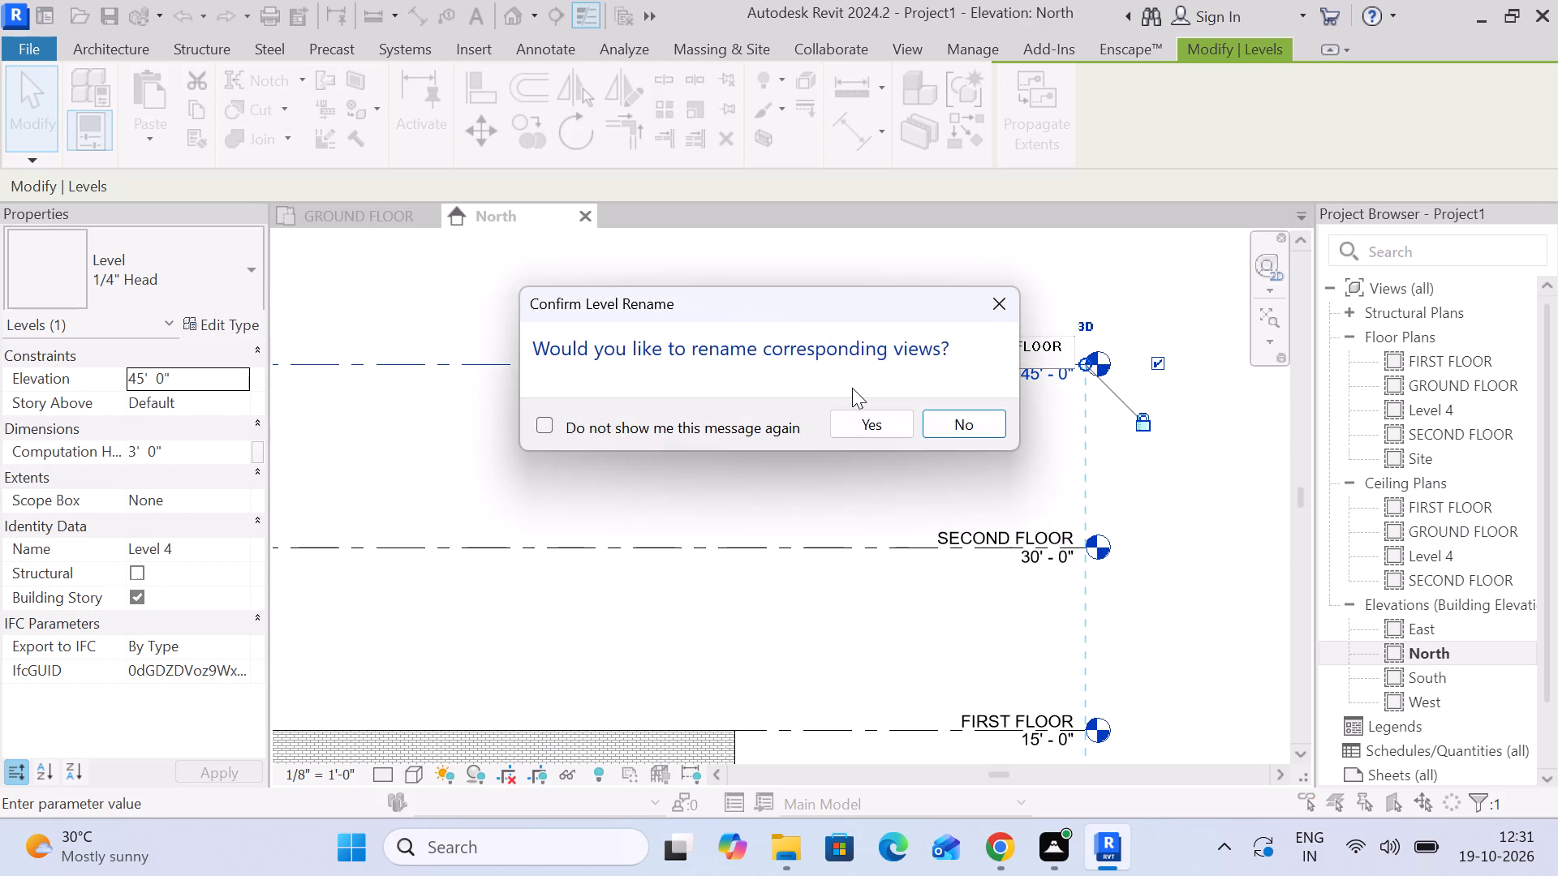
pyautogui.click(867, 424)
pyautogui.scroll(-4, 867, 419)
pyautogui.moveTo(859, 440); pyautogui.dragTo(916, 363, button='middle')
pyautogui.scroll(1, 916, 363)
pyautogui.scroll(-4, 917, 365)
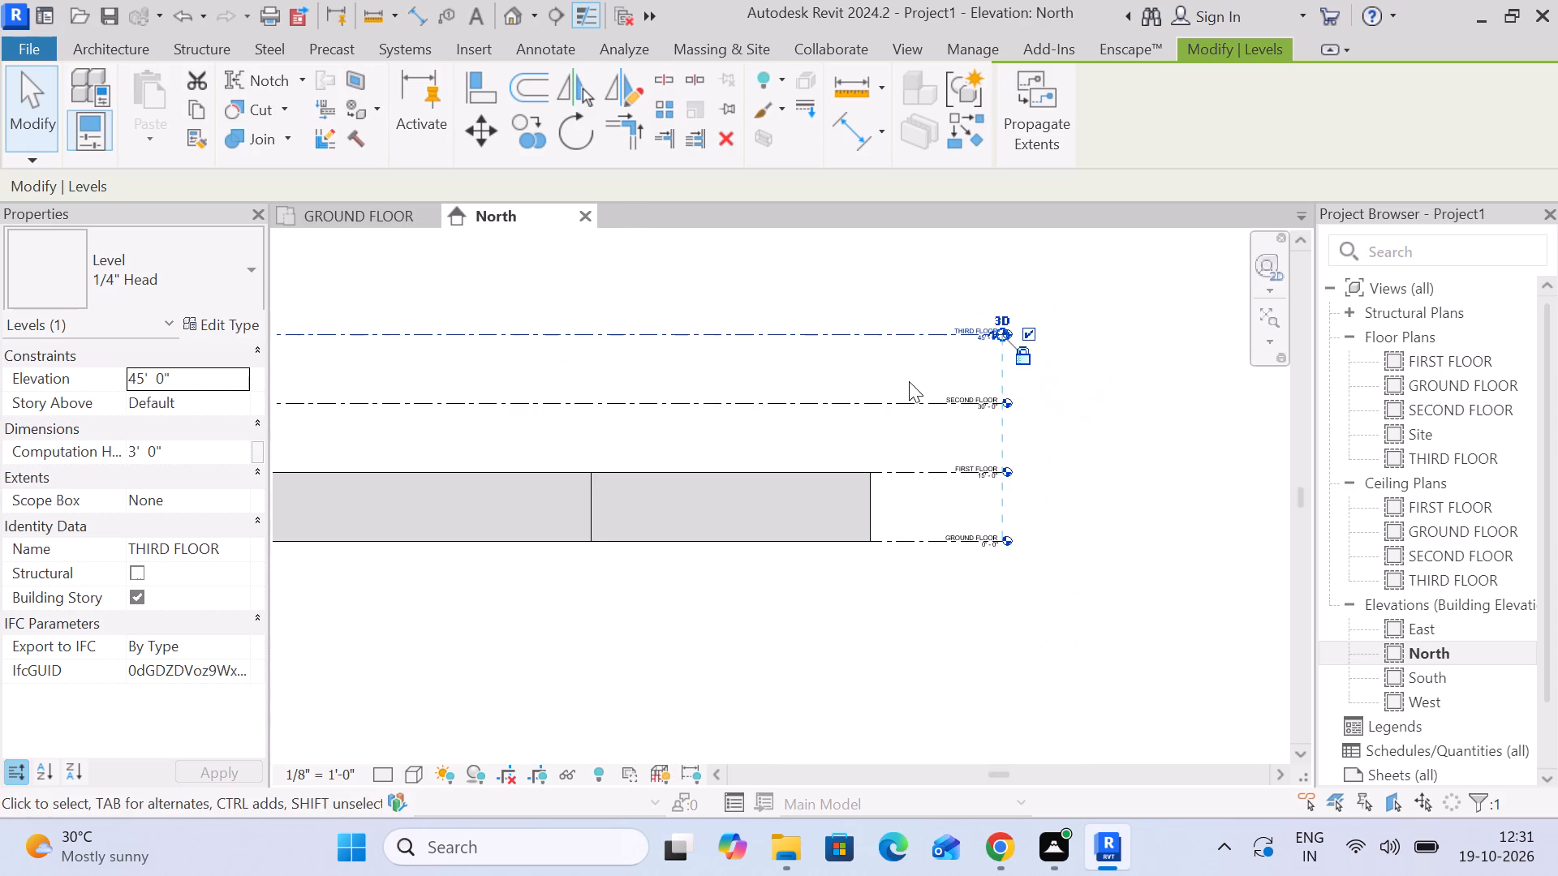
# Clear the level selection and examine the four named floor levels against the walls in the North elevation.
pyautogui.moveTo(768, 415); pyautogui.dragTo(1102, 371, button='middle')
pyautogui.scroll(-3, 1102, 371)
pyautogui.moveTo(1102, 371); pyautogui.dragTo(987, 392, button='middle')
pyautogui.scroll(1, 987, 392)
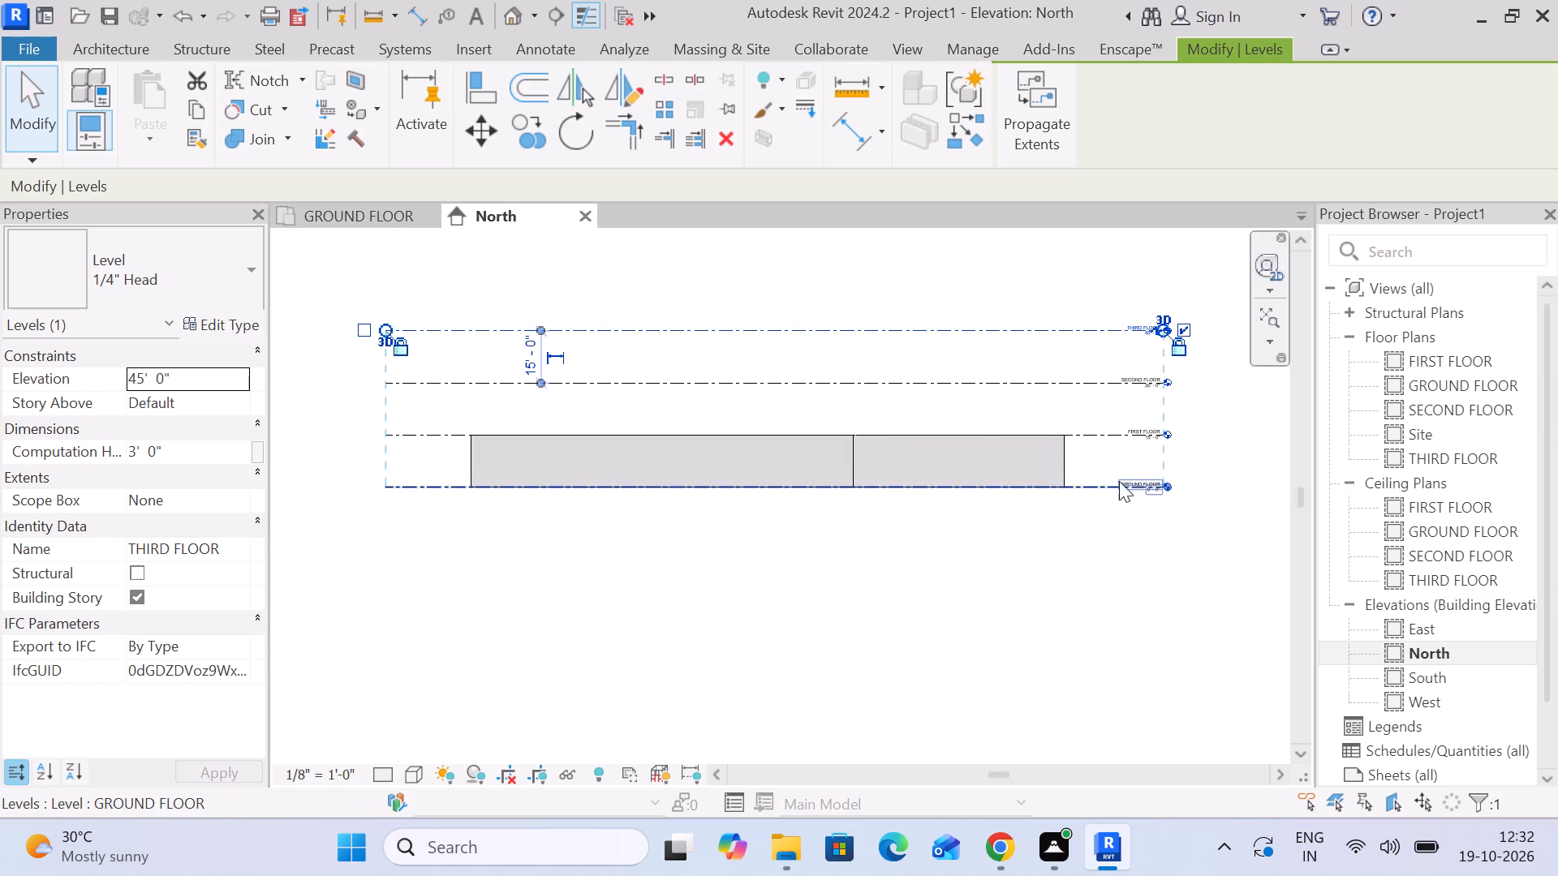
pyautogui.click(1001, 299)
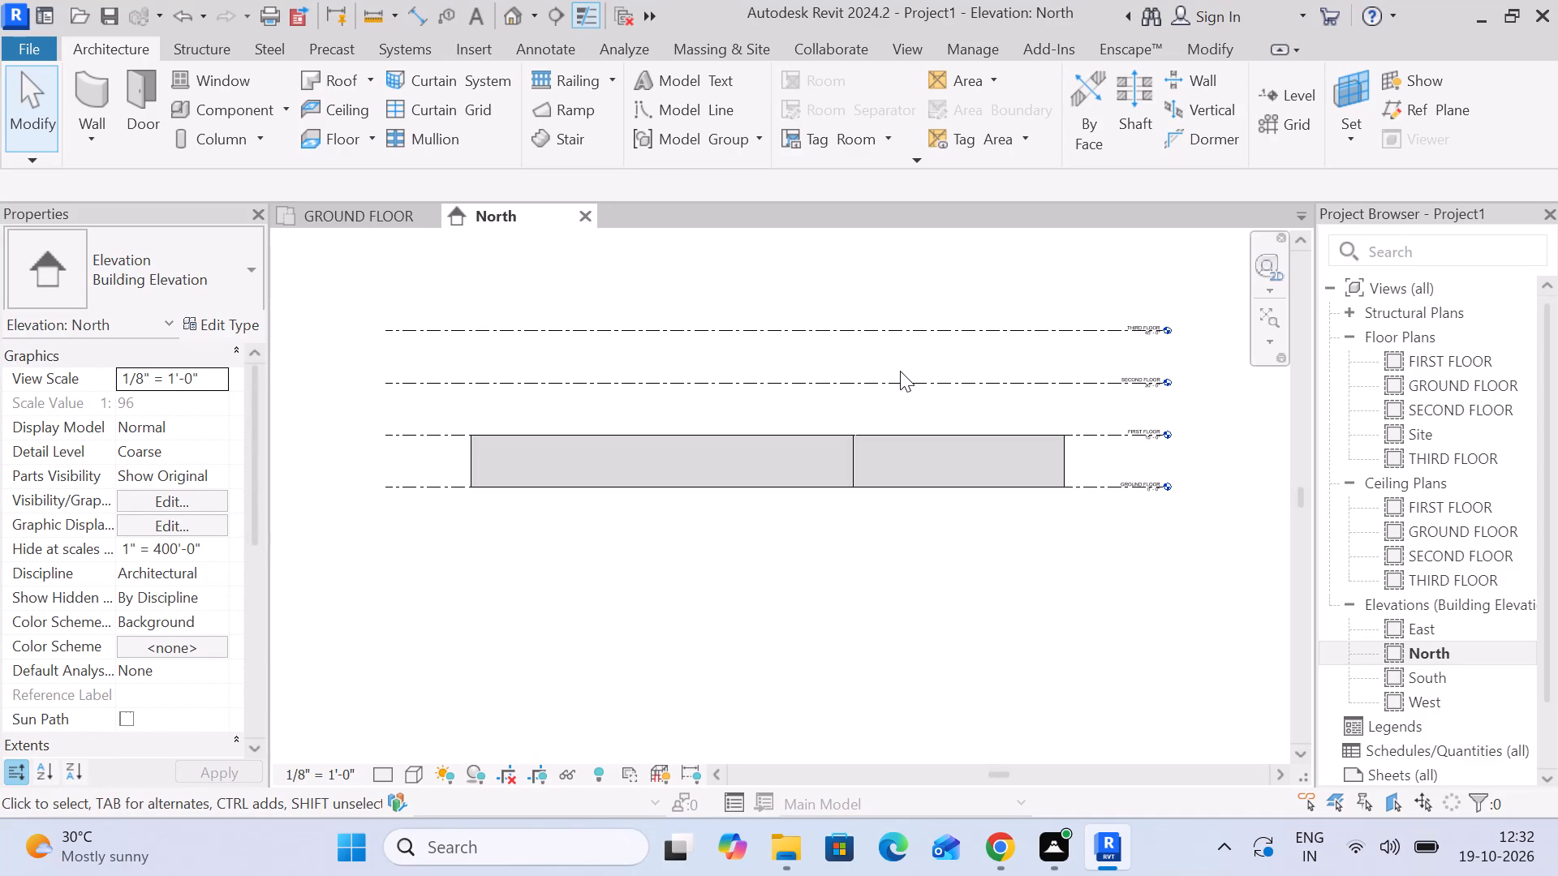
pyautogui.moveTo(1011, 565); pyautogui.dragTo(967, 573, button='middle')
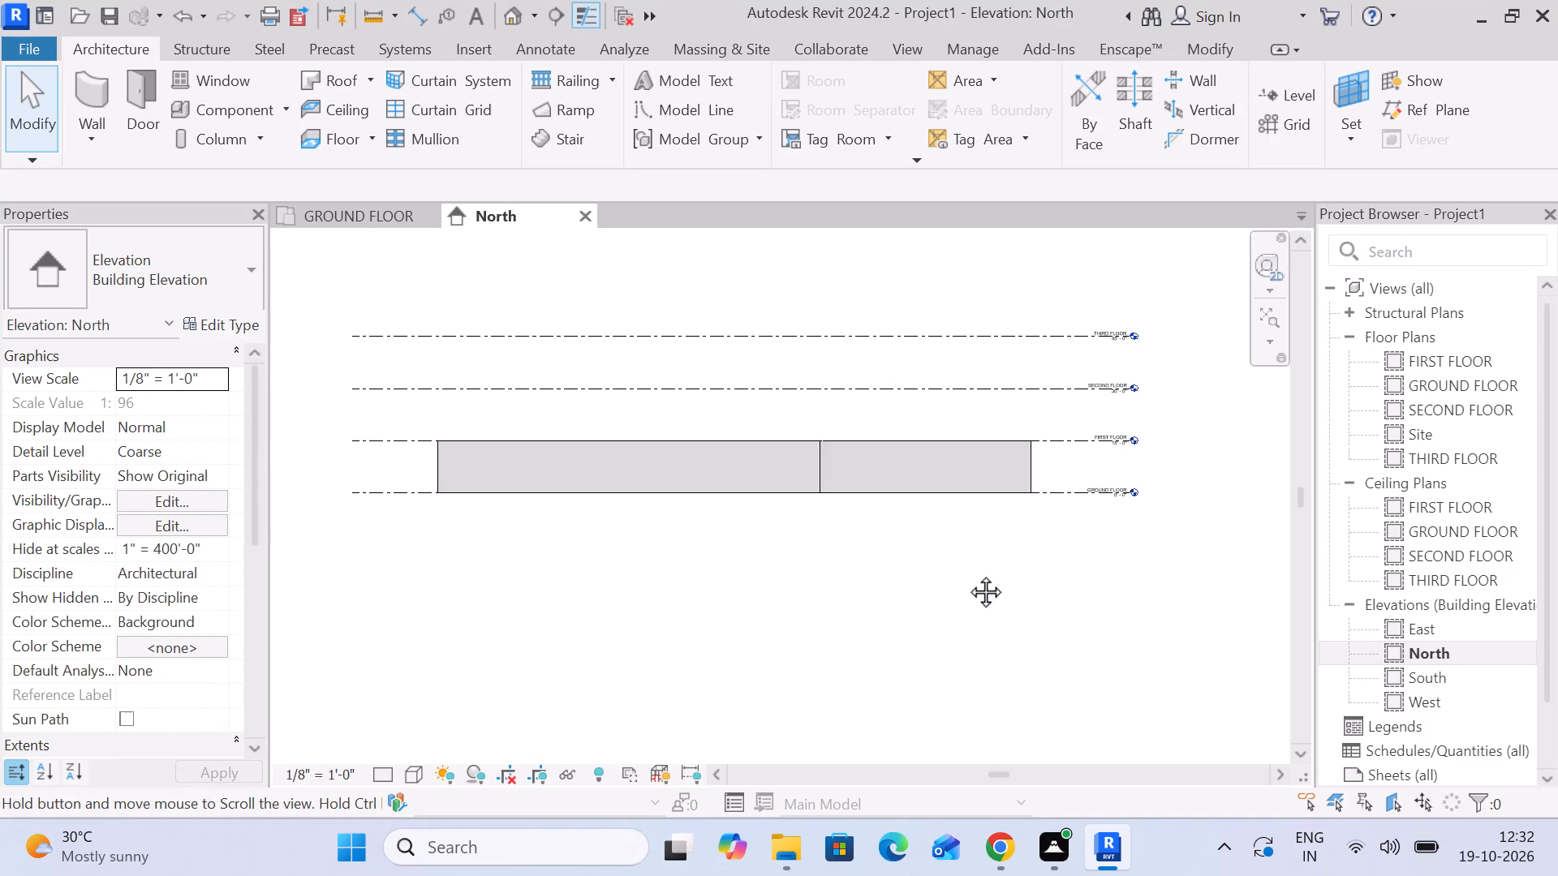
pyautogui.moveTo(967, 573); pyautogui.dragTo(936, 584, button='middle')
pyautogui.moveTo(1020, 603); pyautogui.dragTo(1061, 601, button='middle')
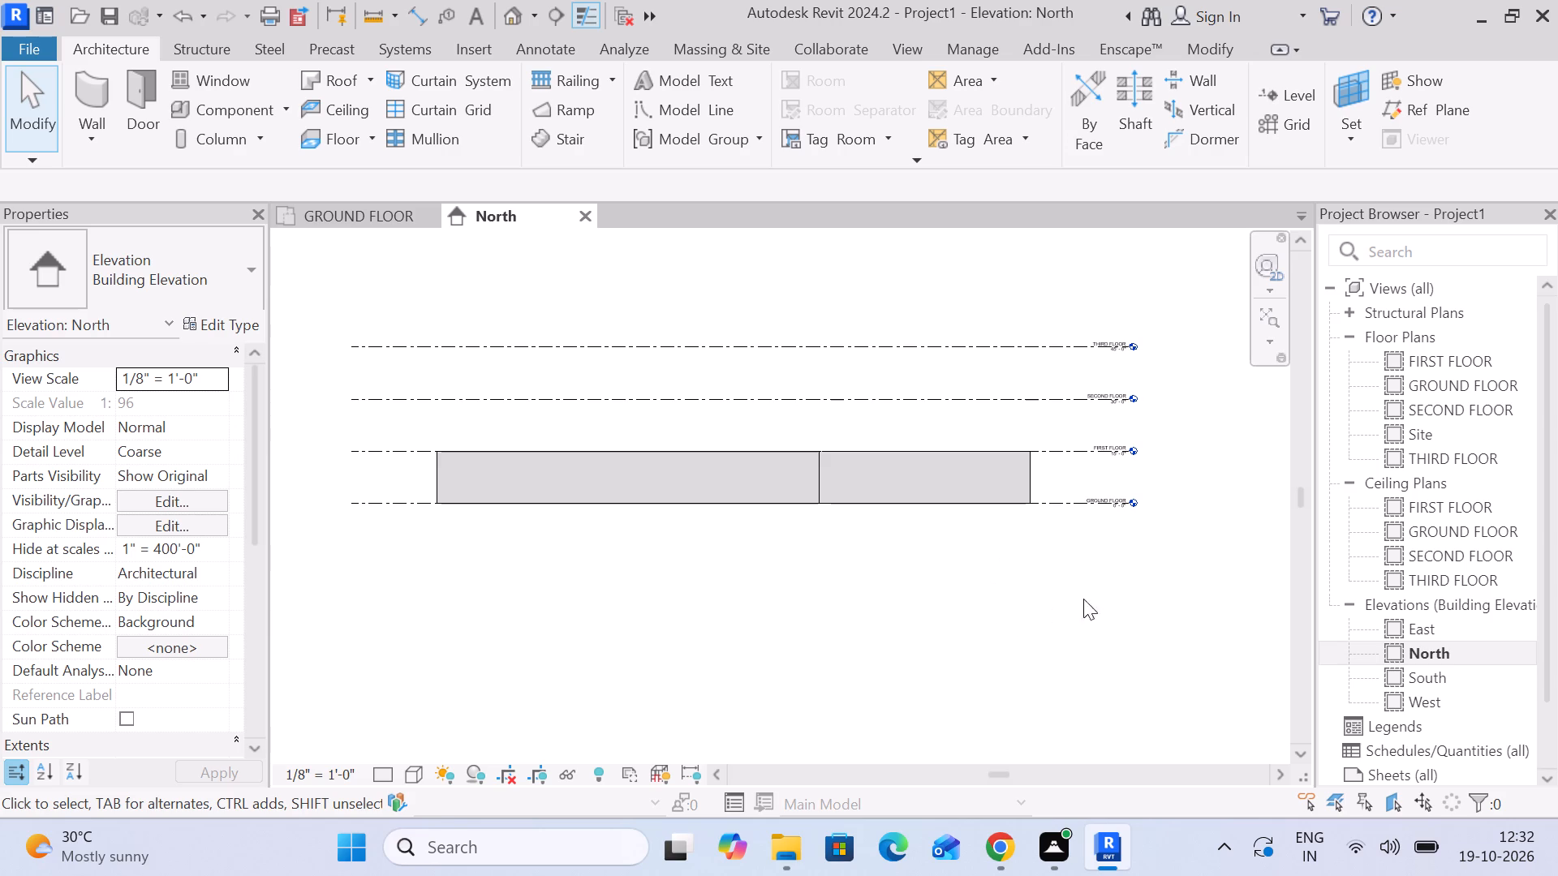
pyautogui.moveTo(1037, 554); pyautogui.dragTo(1125, 555, button='middle')
pyautogui.scroll(-1, 1126, 555)
pyautogui.moveTo(1122, 560); pyautogui.dragTo(1082, 547, button='middle')
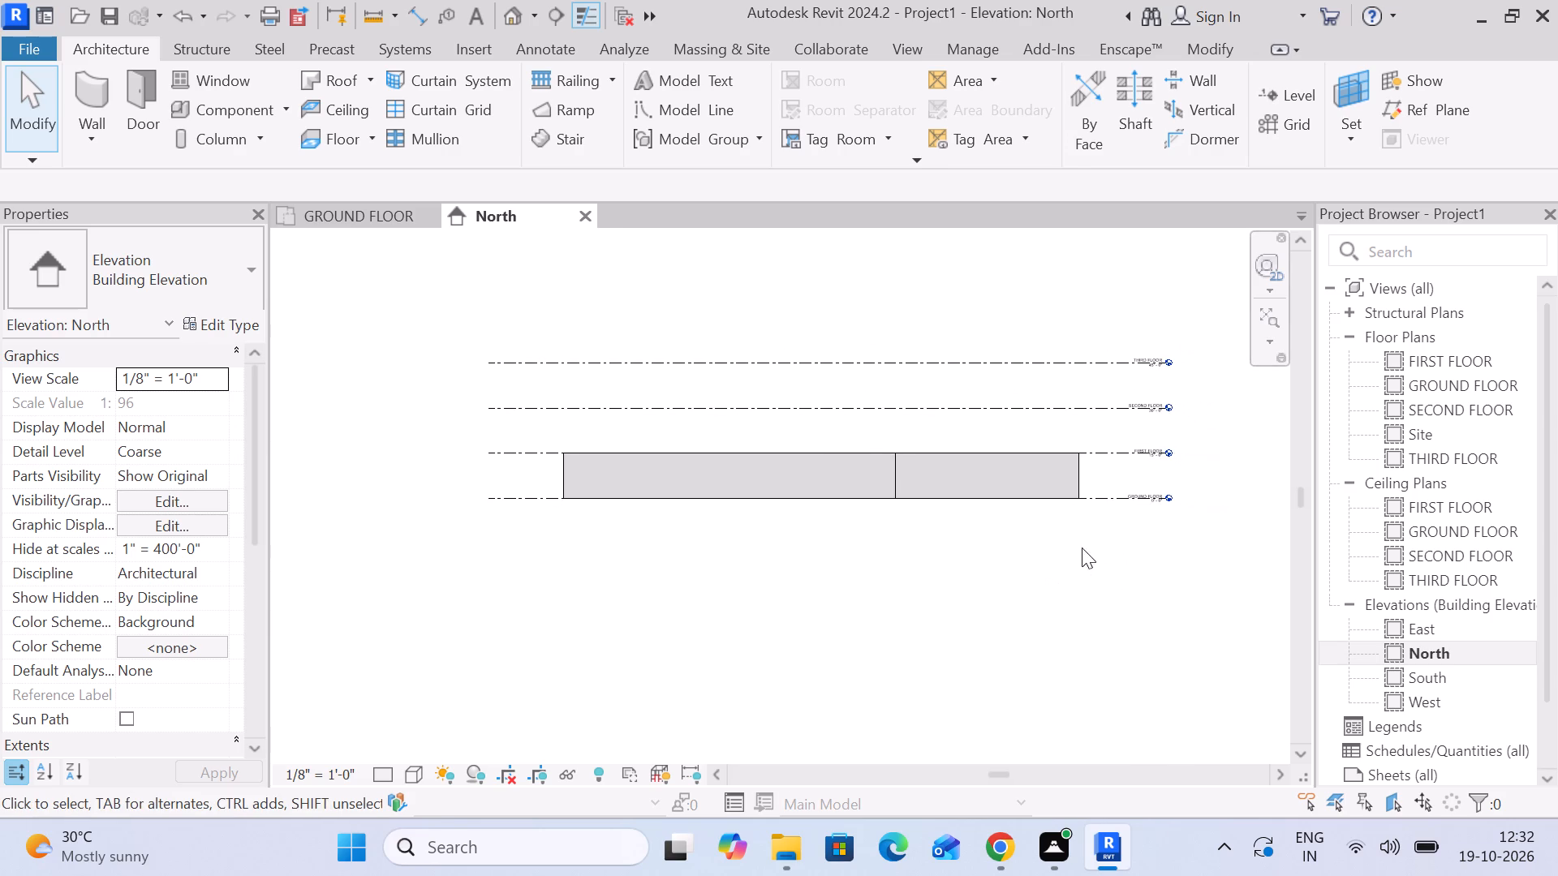
pyautogui.scroll(-2, 488, 271)
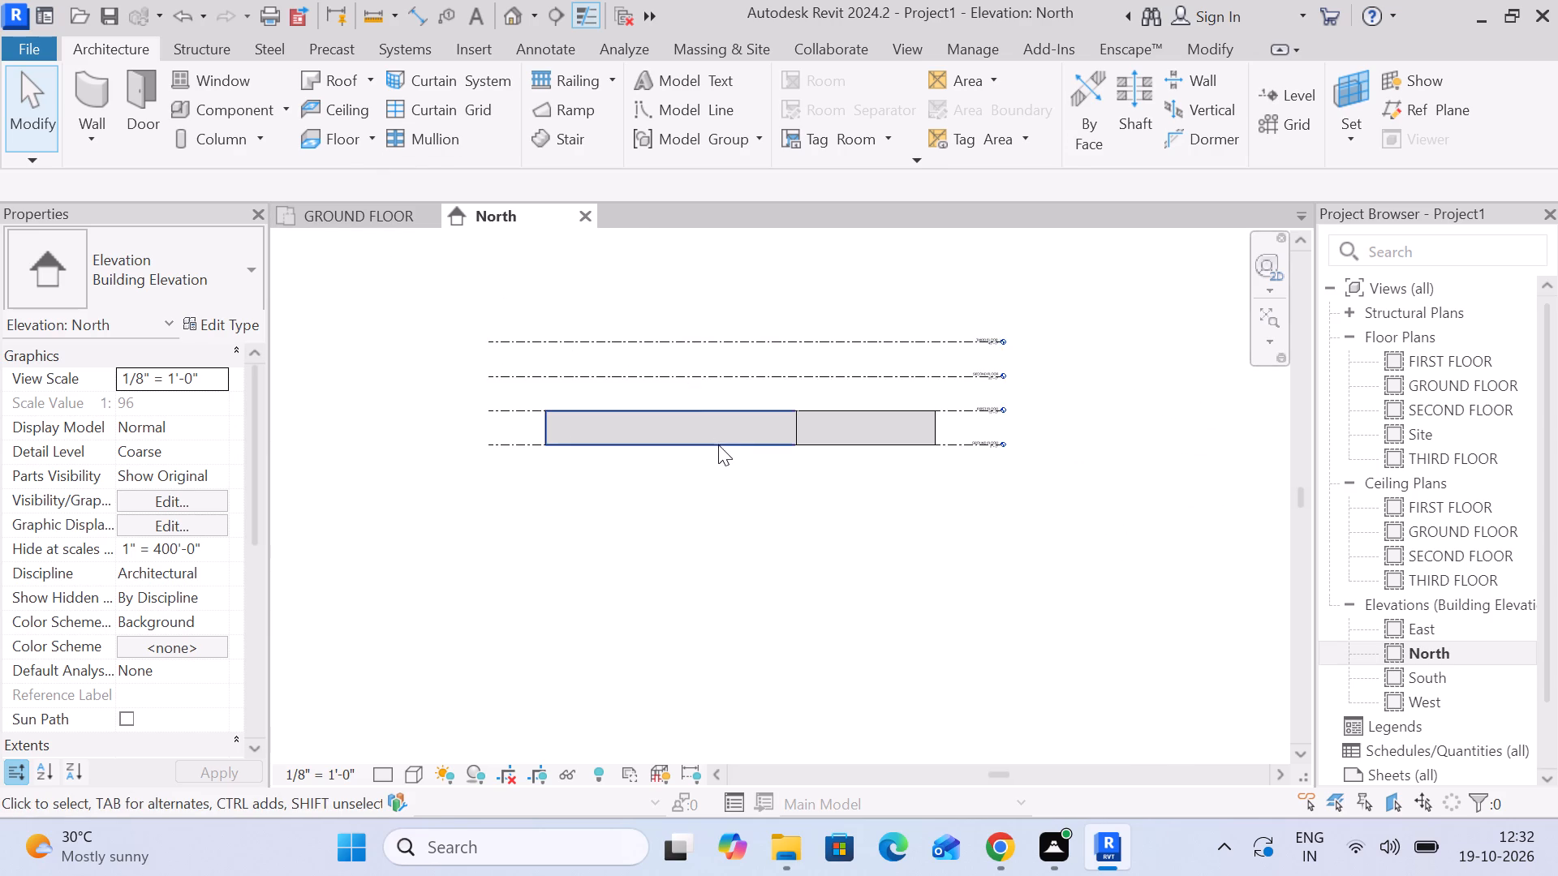
pyautogui.scroll(2, 718, 449)
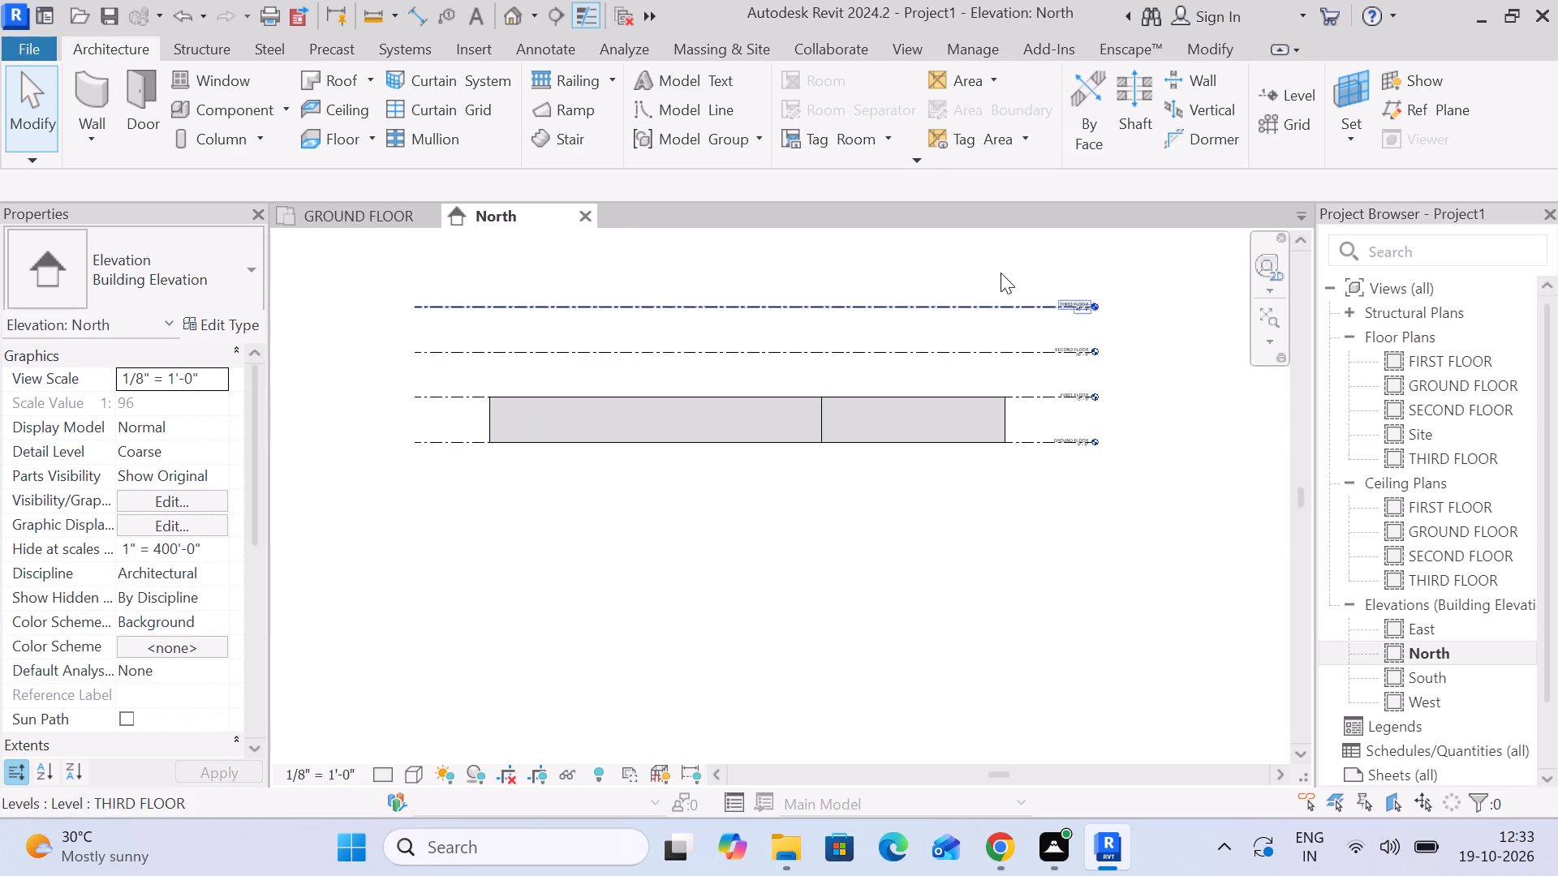
pyautogui.scroll(4, 1003, 271)
pyautogui.scroll(-4, 1130, 327)
pyautogui.moveTo(1139, 350); pyautogui.dragTo(1123, 336, button='middle')
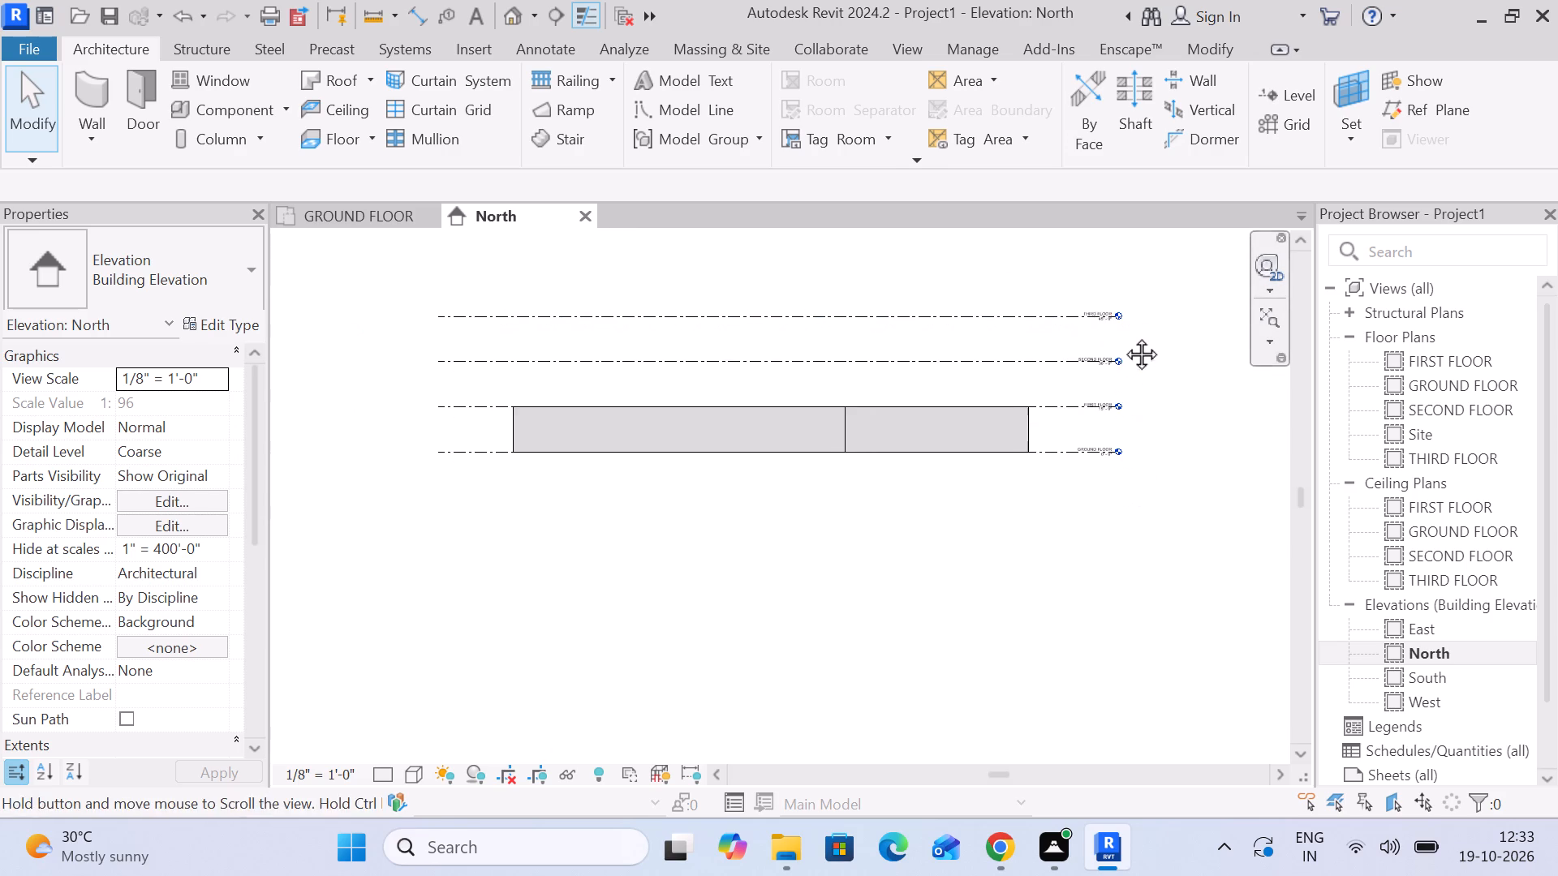
pyautogui.moveTo(1123, 336); pyautogui.dragTo(1120, 333, button='middle')
# Switch to the GROUND FLOOR plan and delete the vertical dimension alongside the narrow block's outer wall.
pyautogui.click(341, 208)
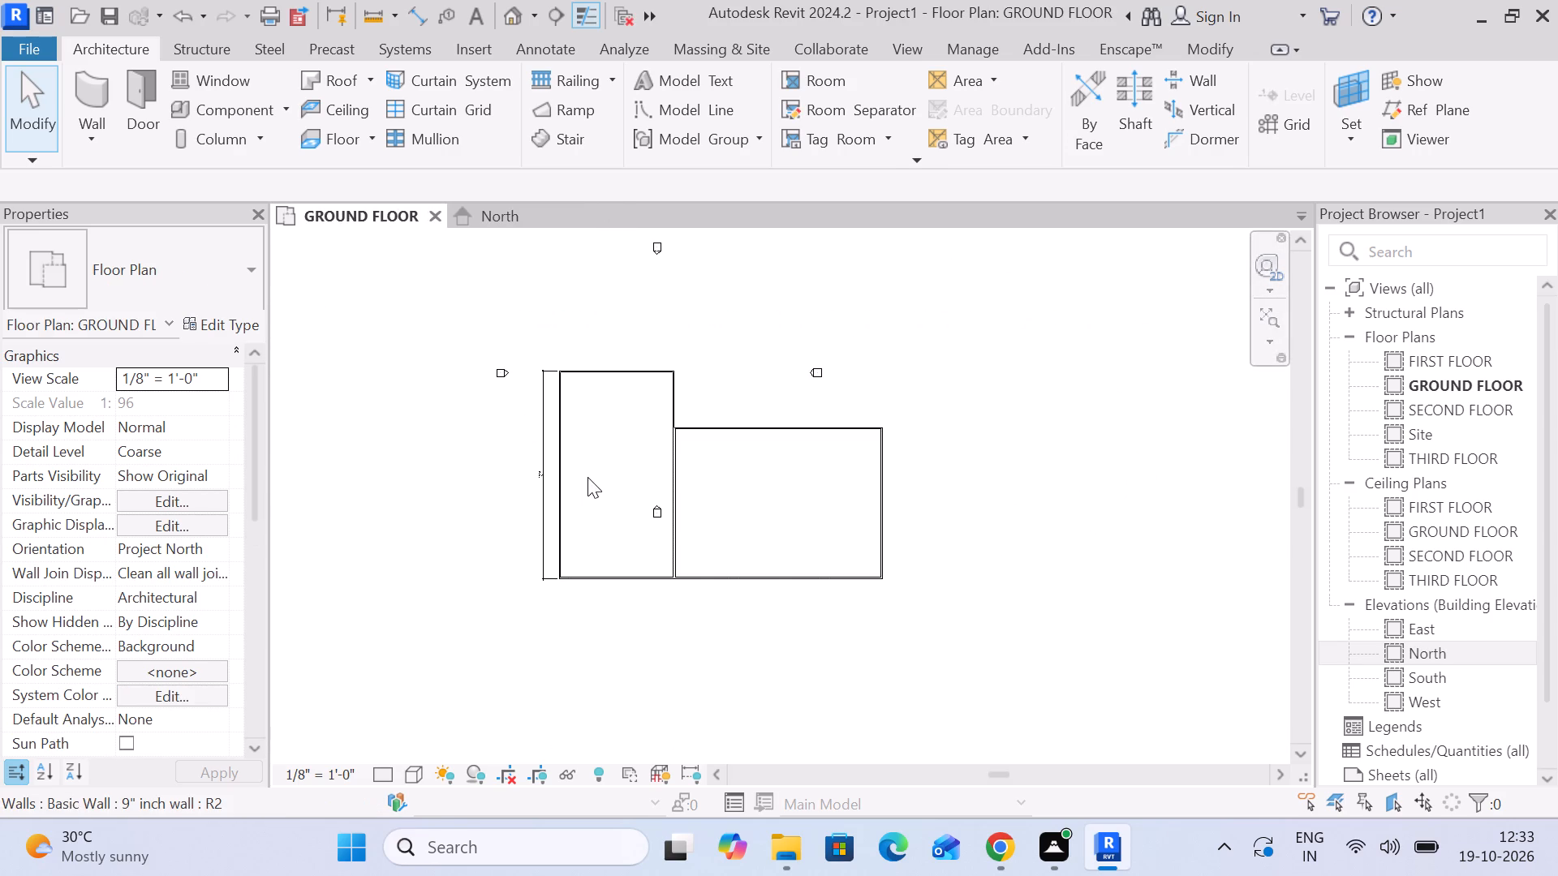
pyautogui.scroll(4, 562, 427)
pyautogui.moveTo(686, 499); pyautogui.dragTo(661, 469, button='middle')
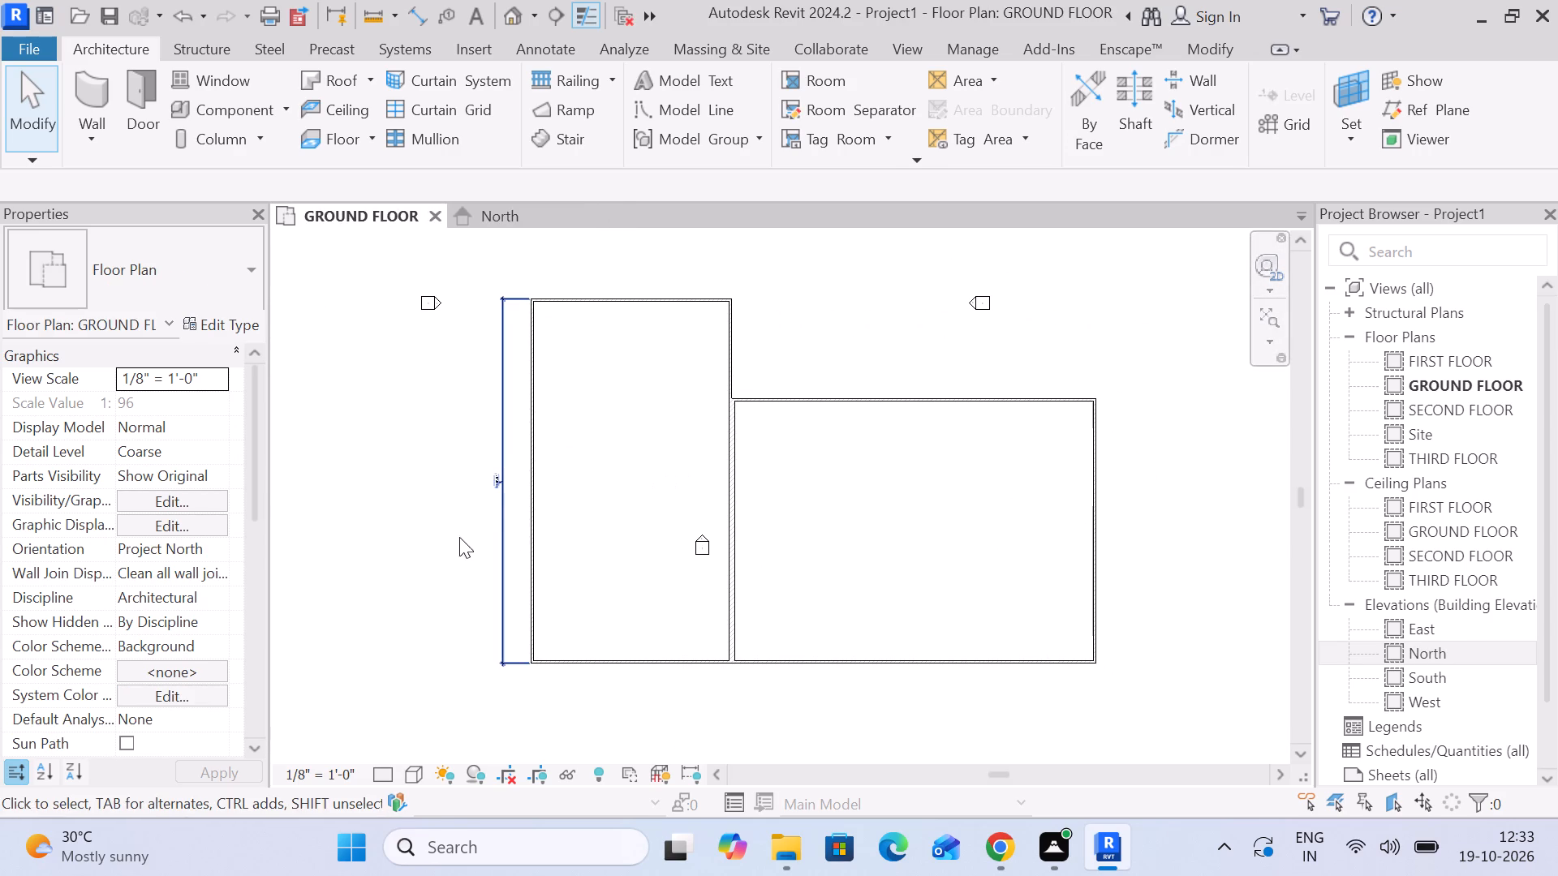
pyautogui.scroll(5, 497, 489)
pyautogui.scroll(-4, 497, 489)
pyautogui.scroll(3, 491, 490)
pyautogui.click(507, 501)
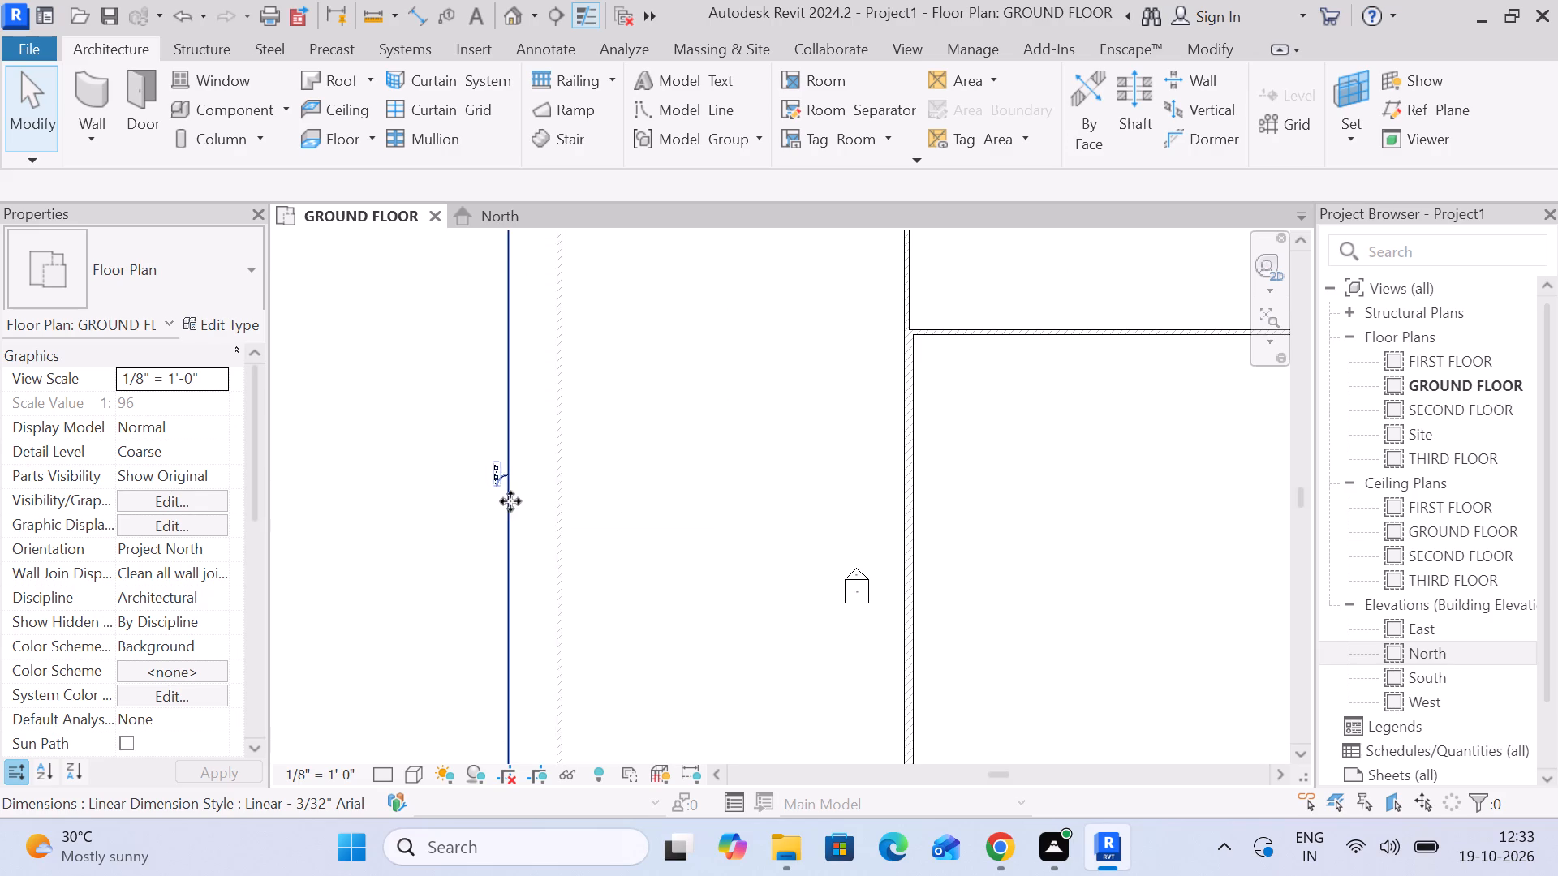
pyautogui.press('Delete')
pyautogui.scroll(-4, 667, 470)
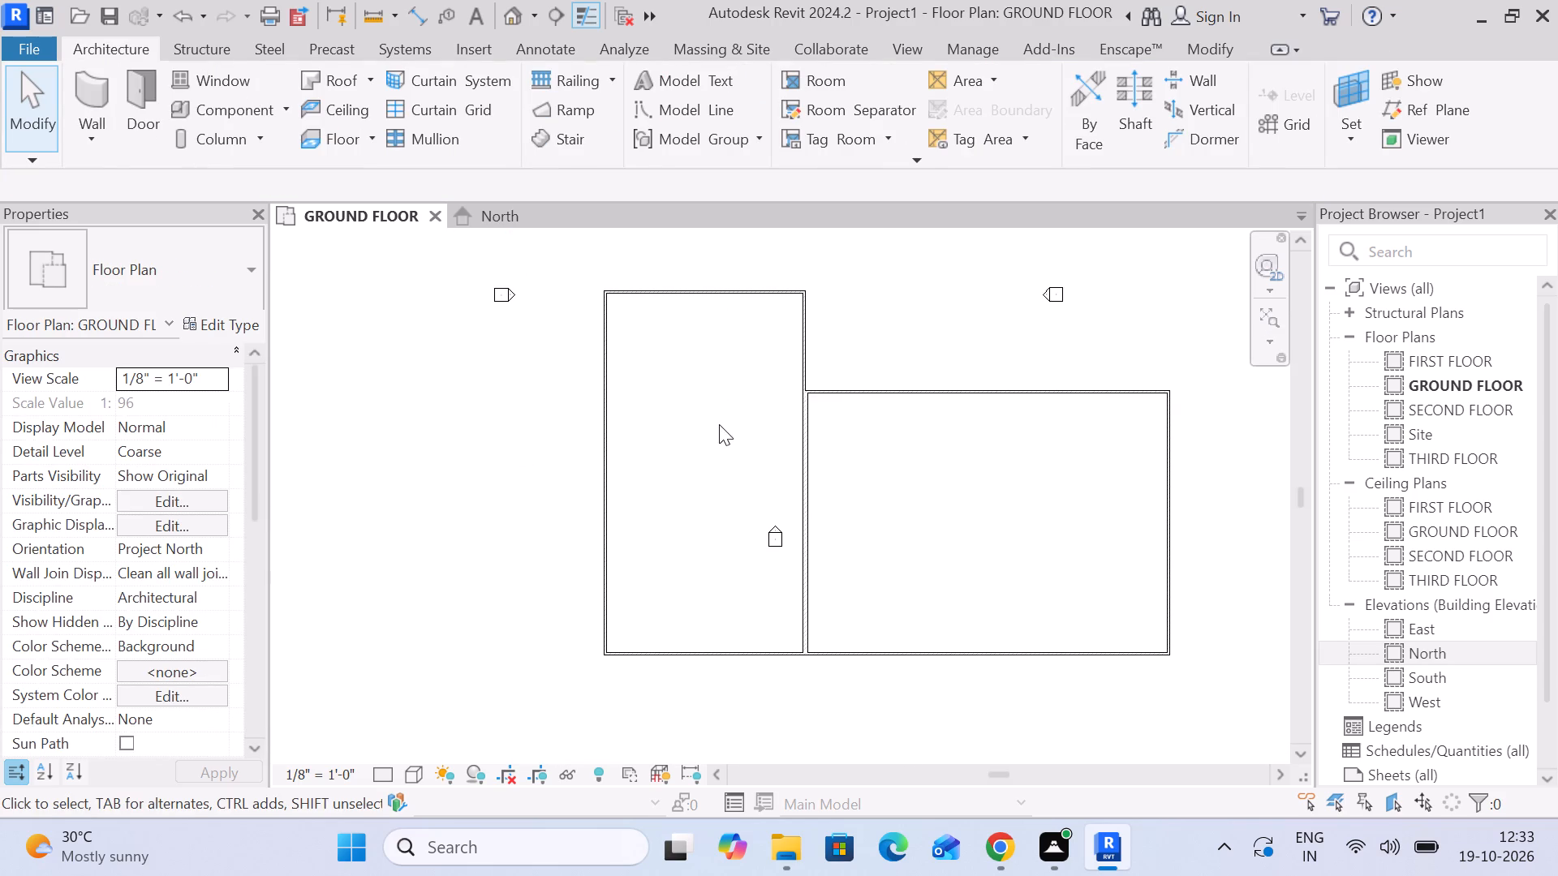
# Select the narrow block's south wall and examine how the two blocks' walls line up on the ground floor plan.
pyautogui.moveTo(720, 370); pyautogui.dragTo(690, 324, button='middle')
pyautogui.scroll(-1, 712, 585)
pyautogui.moveTo(714, 585); pyautogui.dragTo(691, 435, button='middle')
pyautogui.scroll(4, 682, 447)
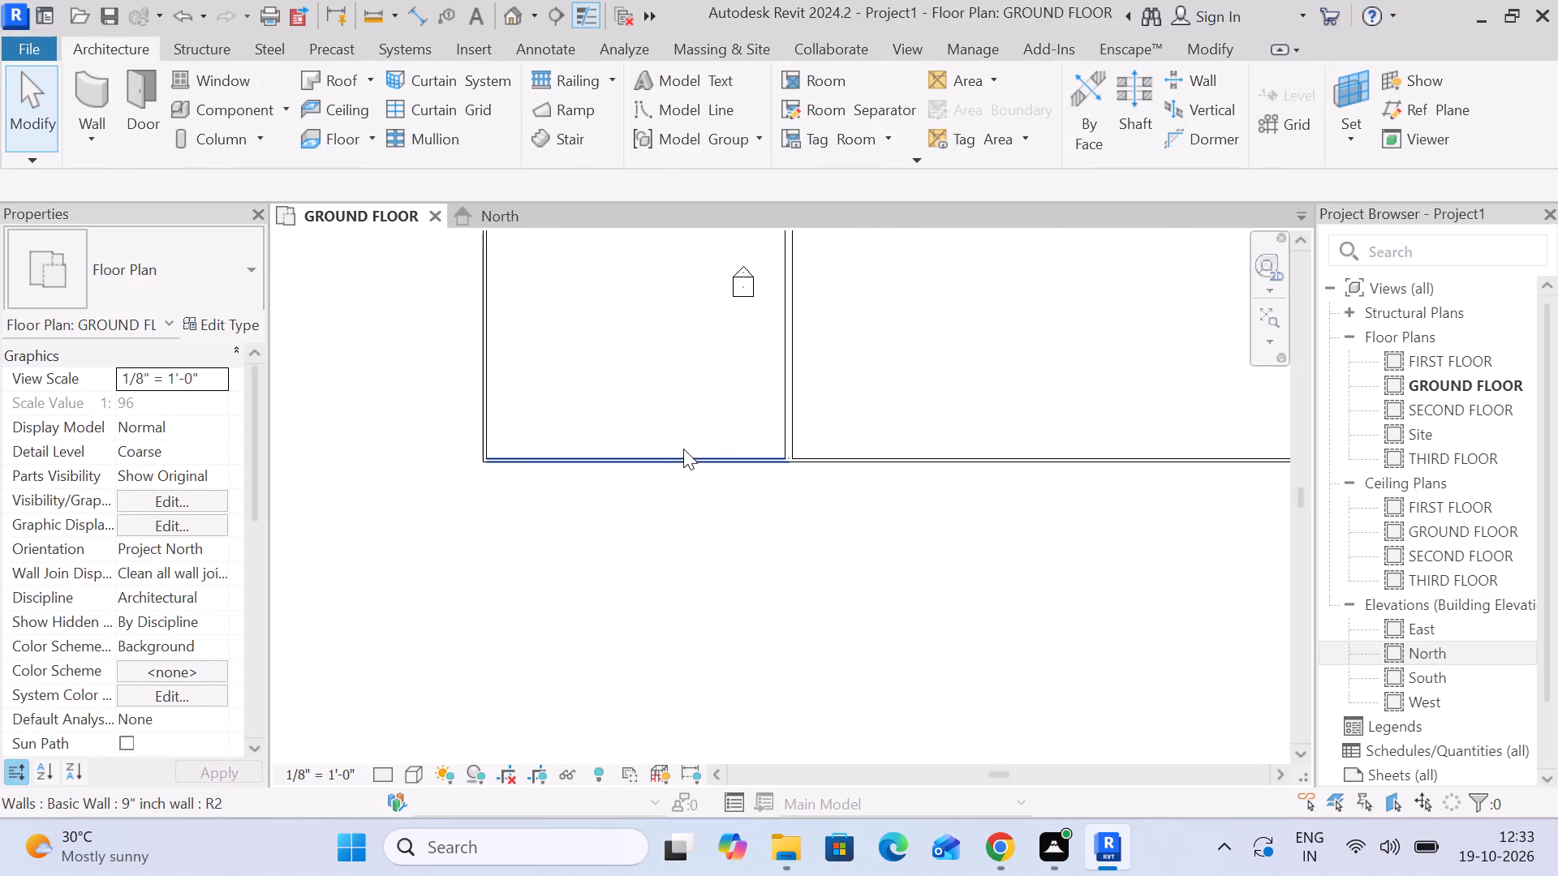
pyautogui.click(686, 456)
pyautogui.scroll(-3, 695, 474)
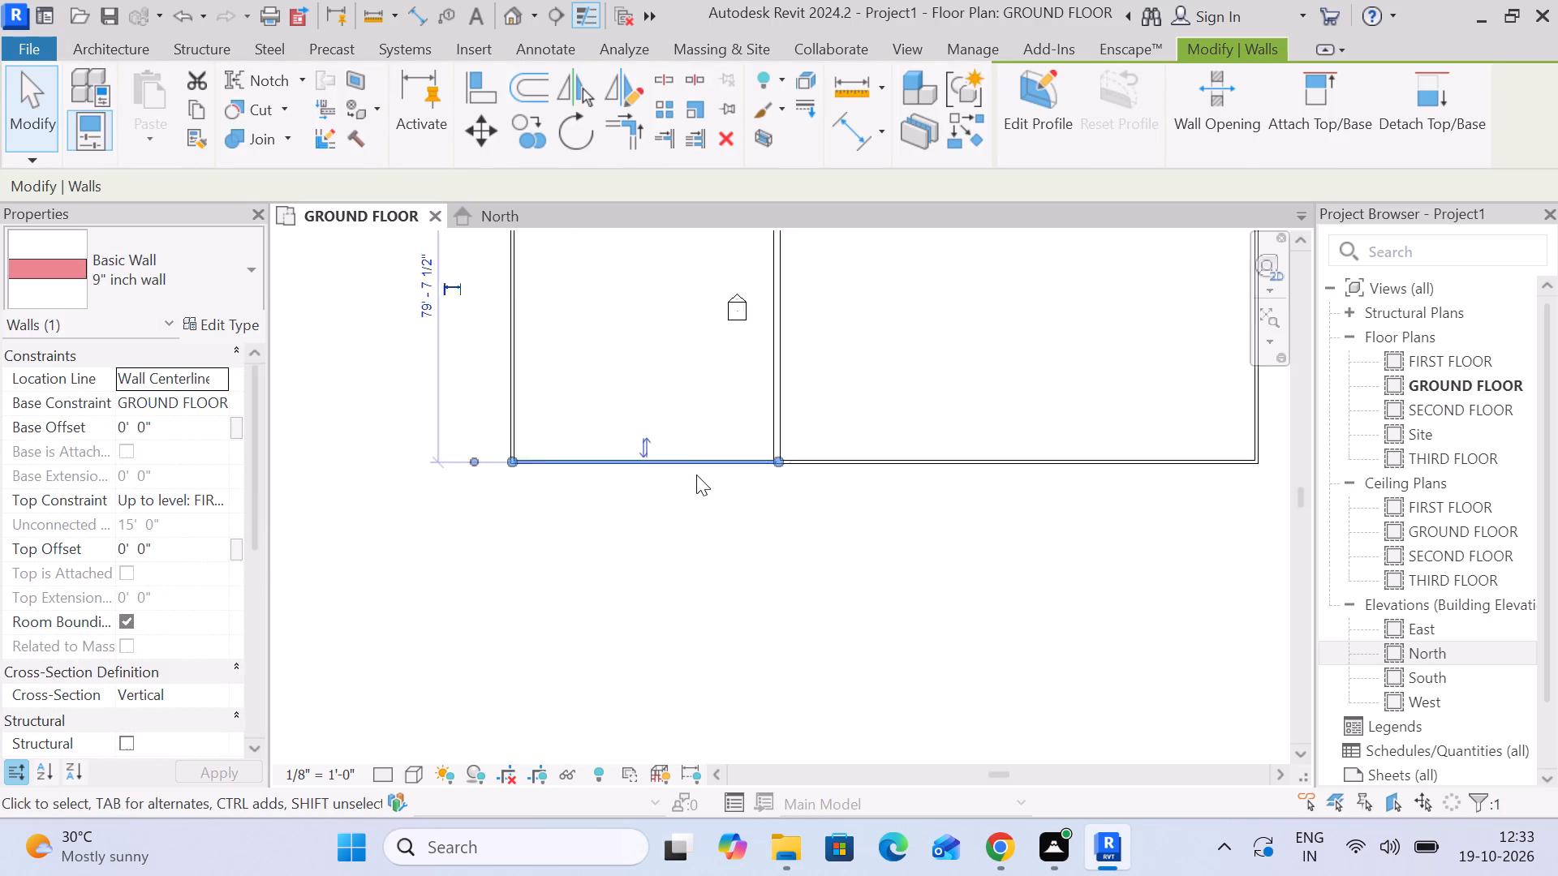
pyautogui.moveTo(696, 487); pyautogui.dragTo(681, 695, button='middle')
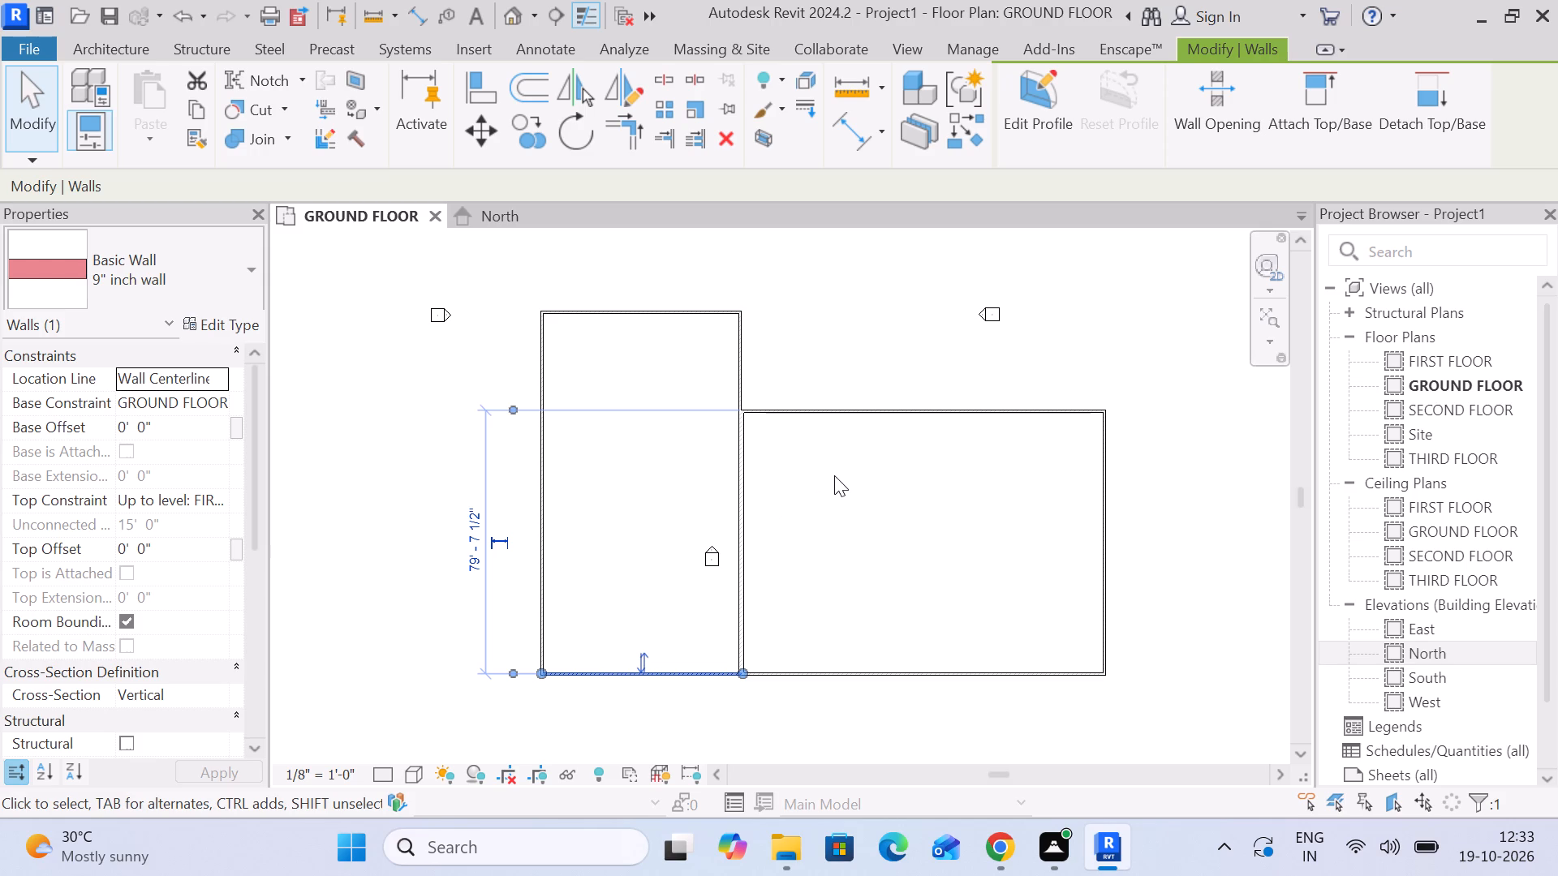
pyautogui.scroll(4, 717, 327)
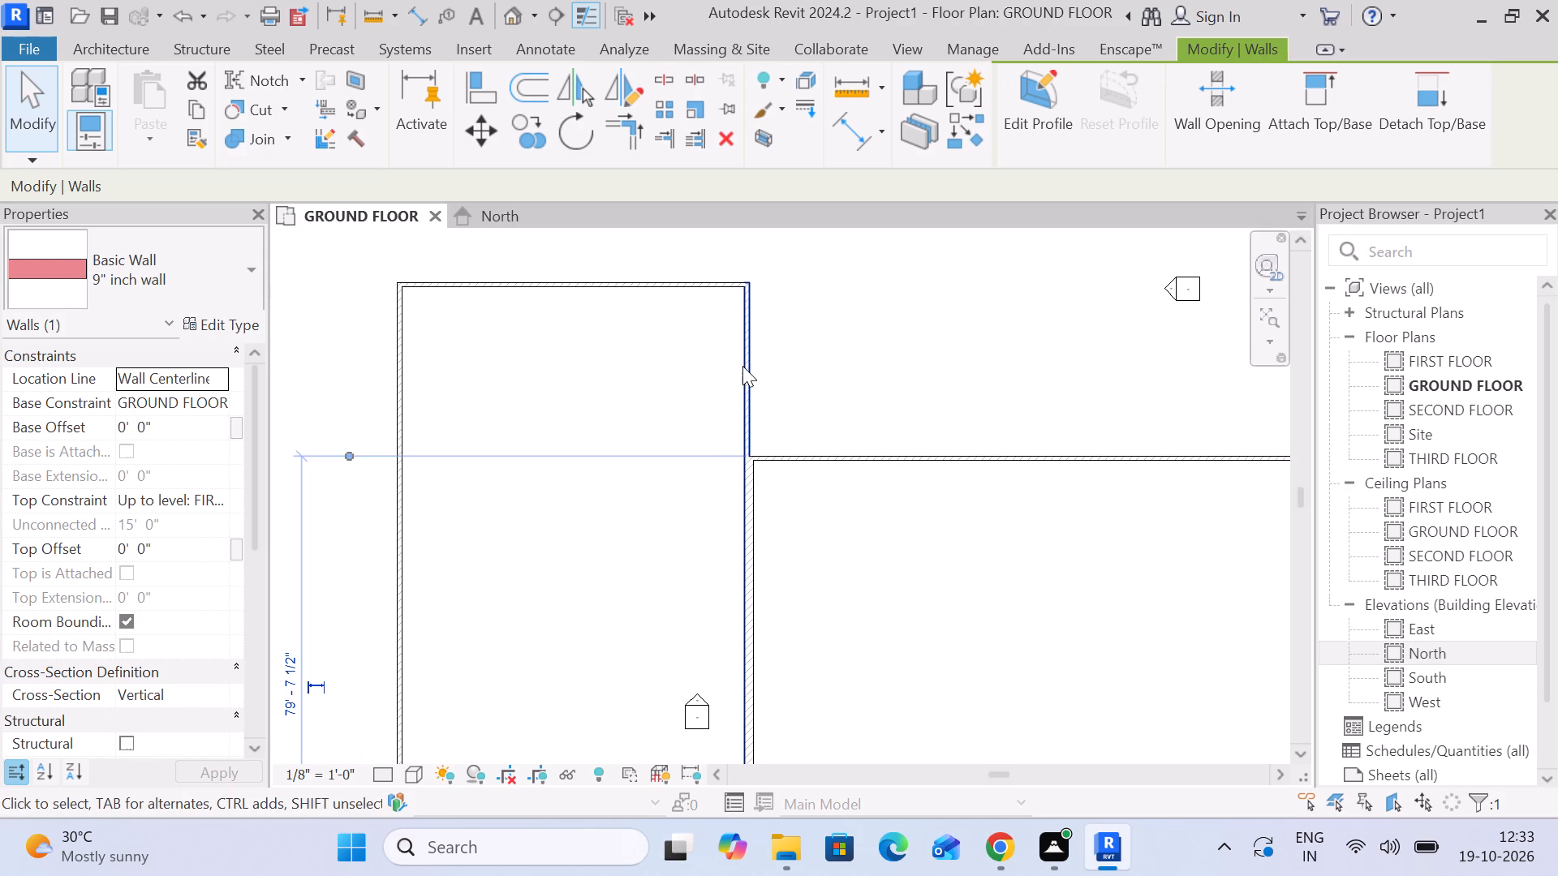
pyautogui.scroll(-2, 746, 367)
pyautogui.moveTo(752, 374); pyautogui.dragTo(801, 333, button='middle')
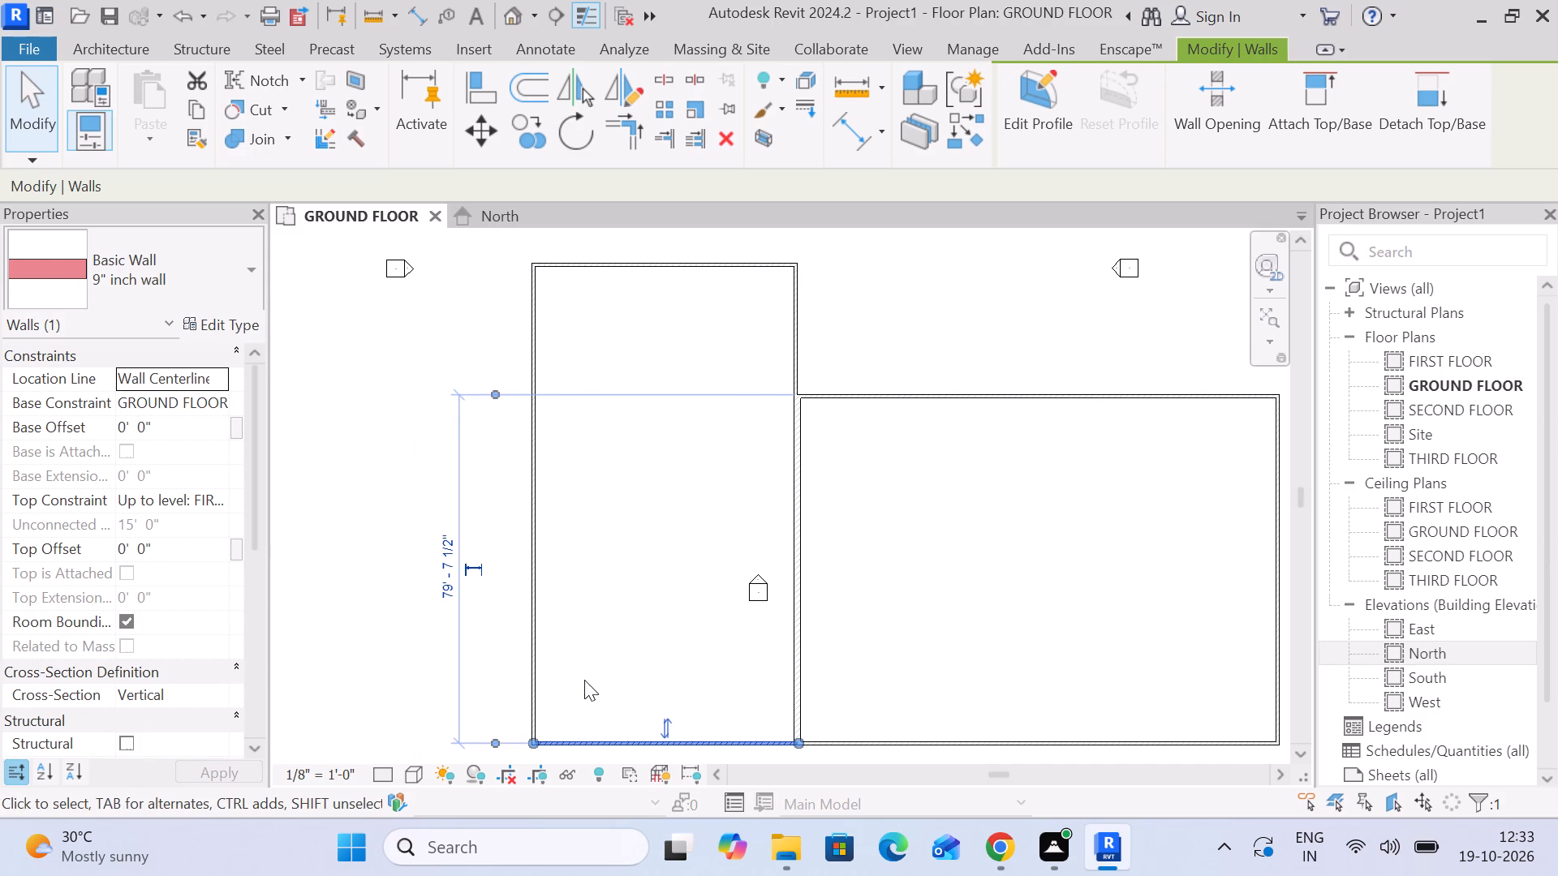
pyautogui.moveTo(681, 592); pyautogui.dragTo(596, 381, button='middle')
pyautogui.scroll(-2, 594, 497)
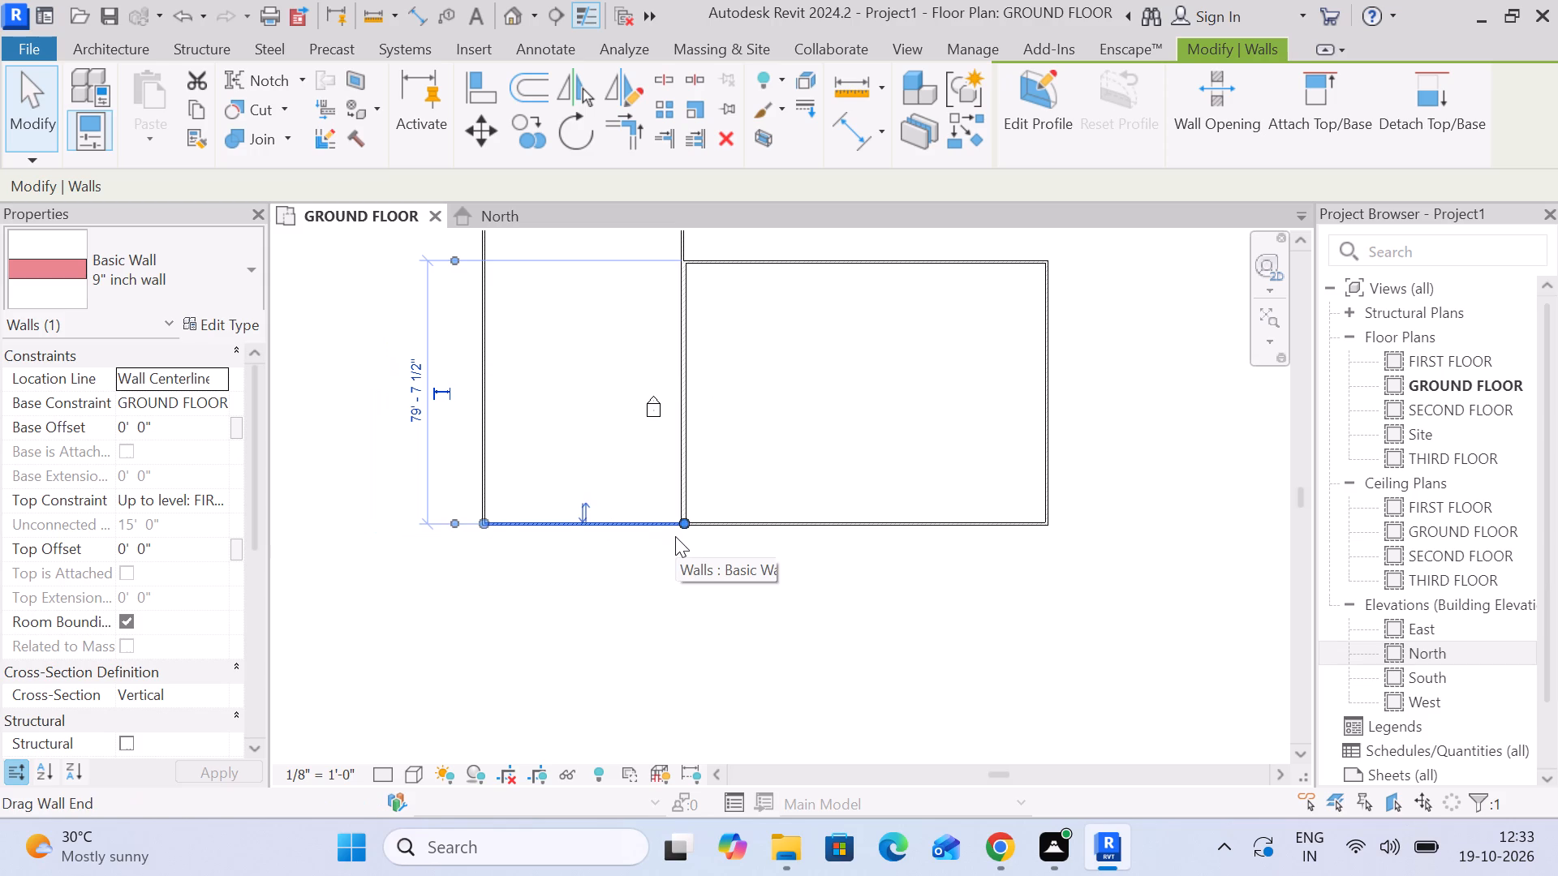
pyautogui.scroll(-2, 676, 536)
pyautogui.moveTo(663, 556); pyautogui.dragTo(664, 602, button='middle')
pyautogui.scroll(3, 654, 330)
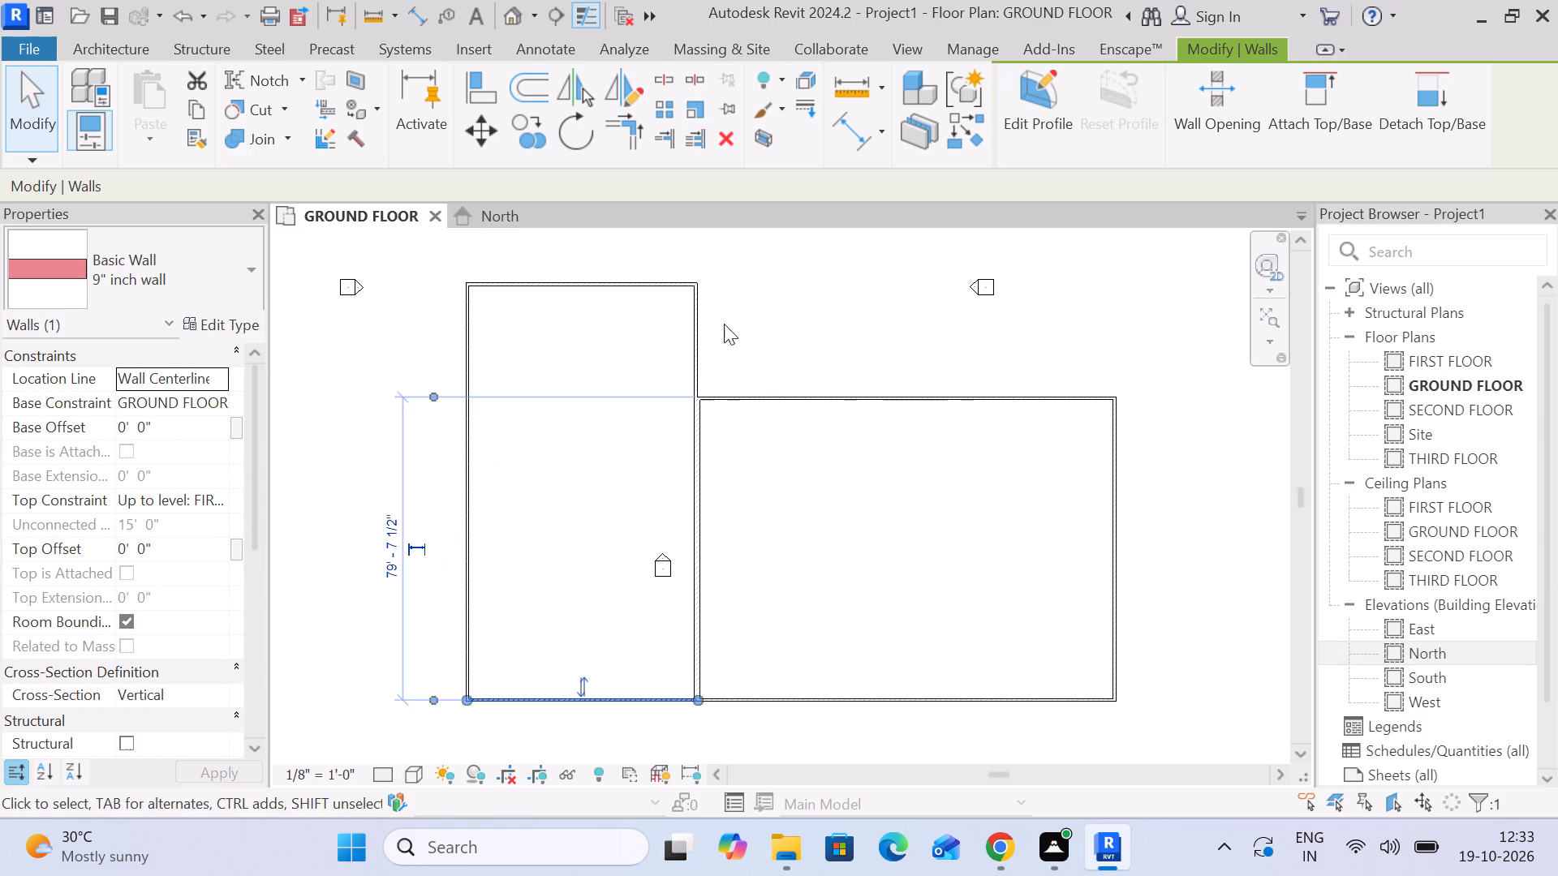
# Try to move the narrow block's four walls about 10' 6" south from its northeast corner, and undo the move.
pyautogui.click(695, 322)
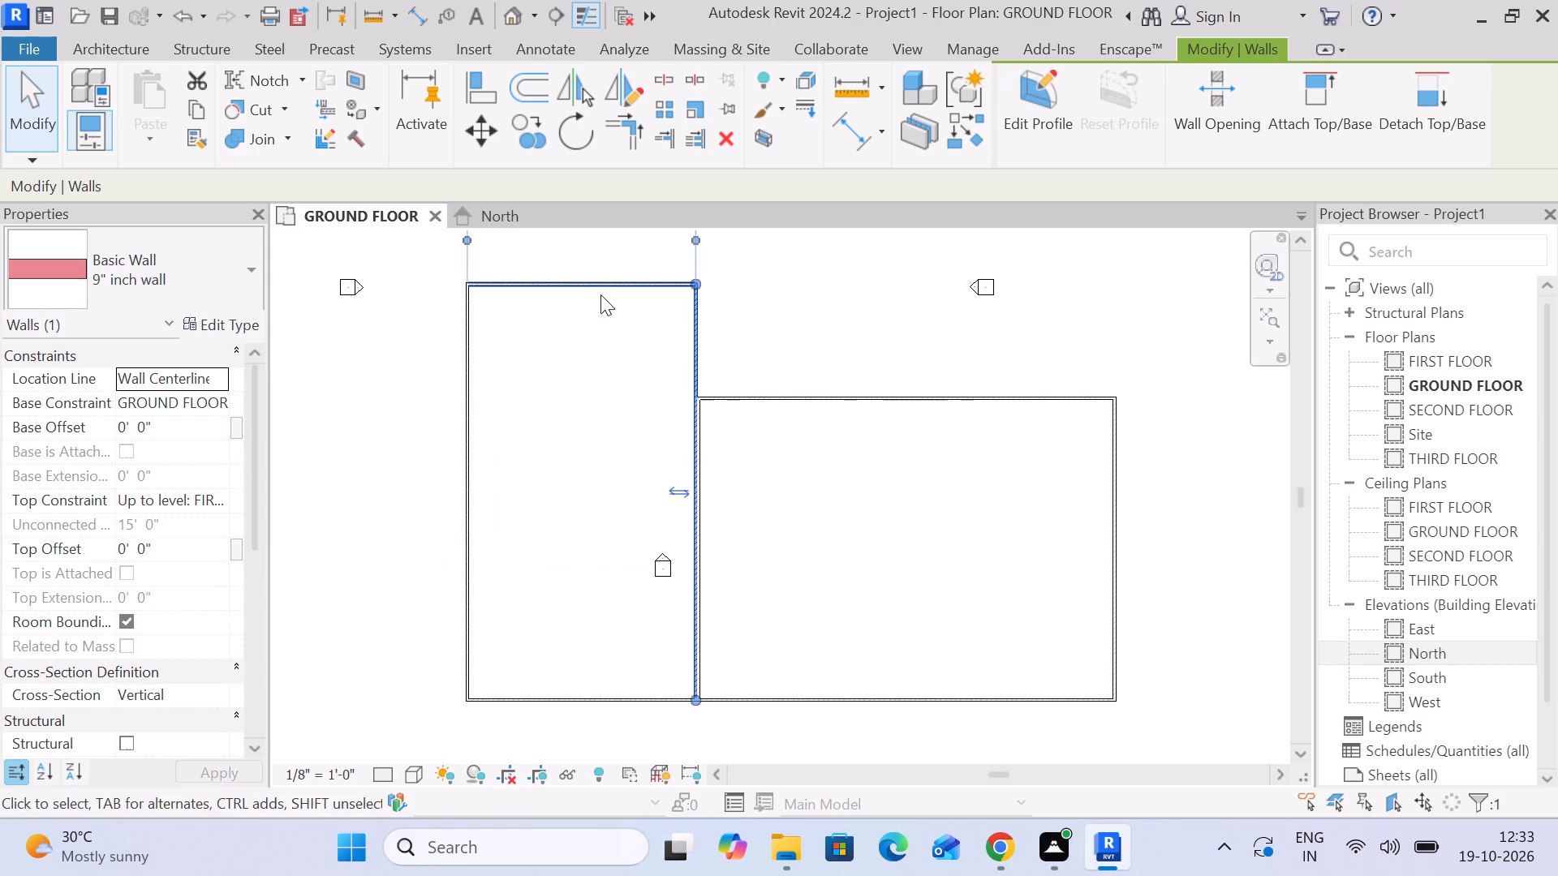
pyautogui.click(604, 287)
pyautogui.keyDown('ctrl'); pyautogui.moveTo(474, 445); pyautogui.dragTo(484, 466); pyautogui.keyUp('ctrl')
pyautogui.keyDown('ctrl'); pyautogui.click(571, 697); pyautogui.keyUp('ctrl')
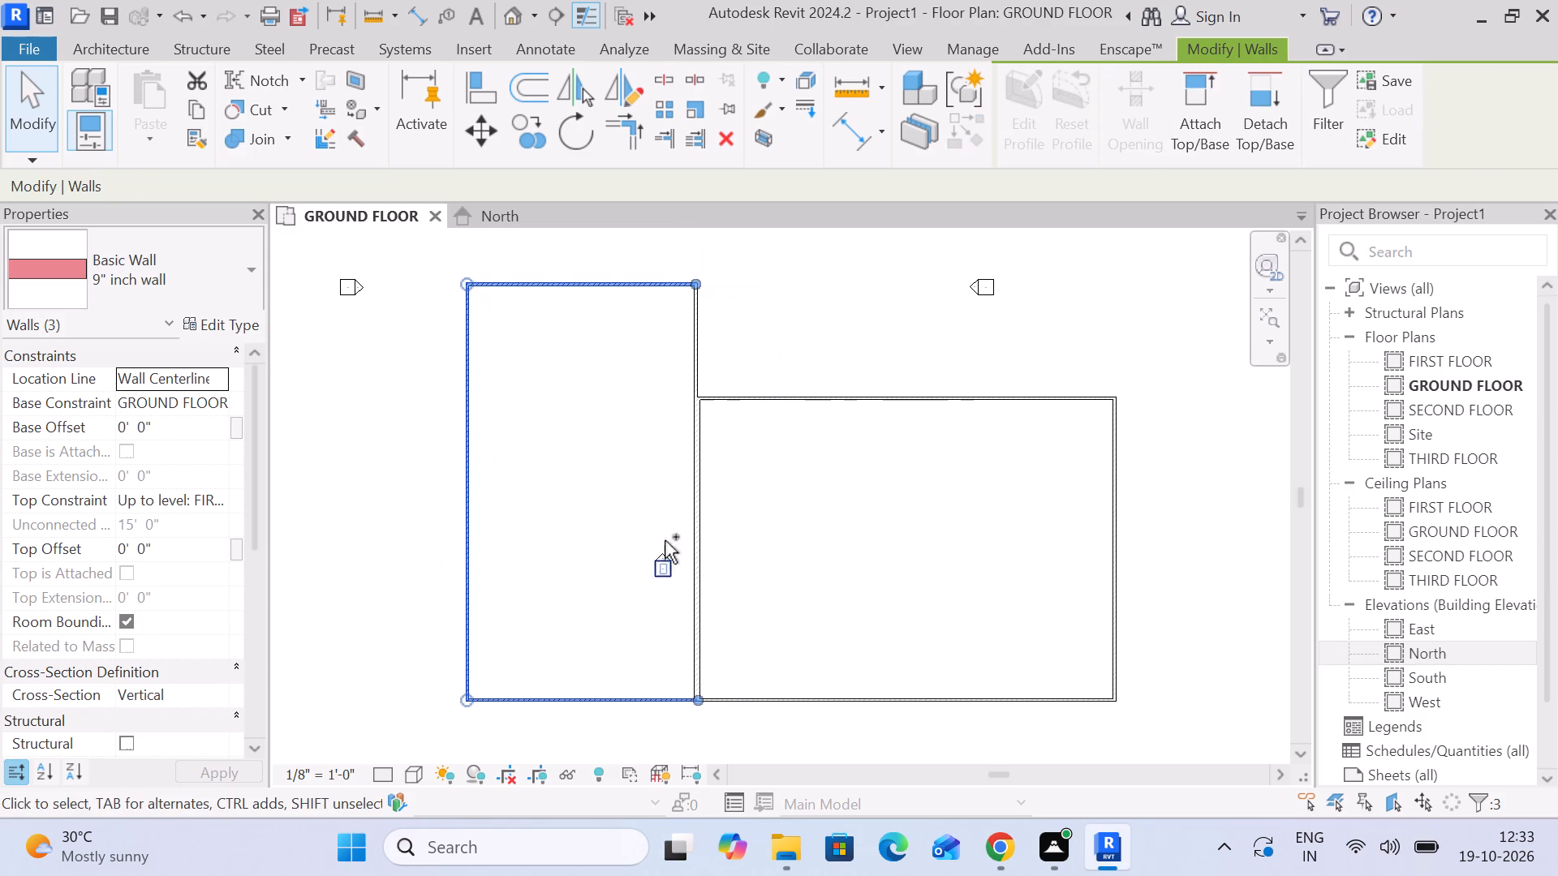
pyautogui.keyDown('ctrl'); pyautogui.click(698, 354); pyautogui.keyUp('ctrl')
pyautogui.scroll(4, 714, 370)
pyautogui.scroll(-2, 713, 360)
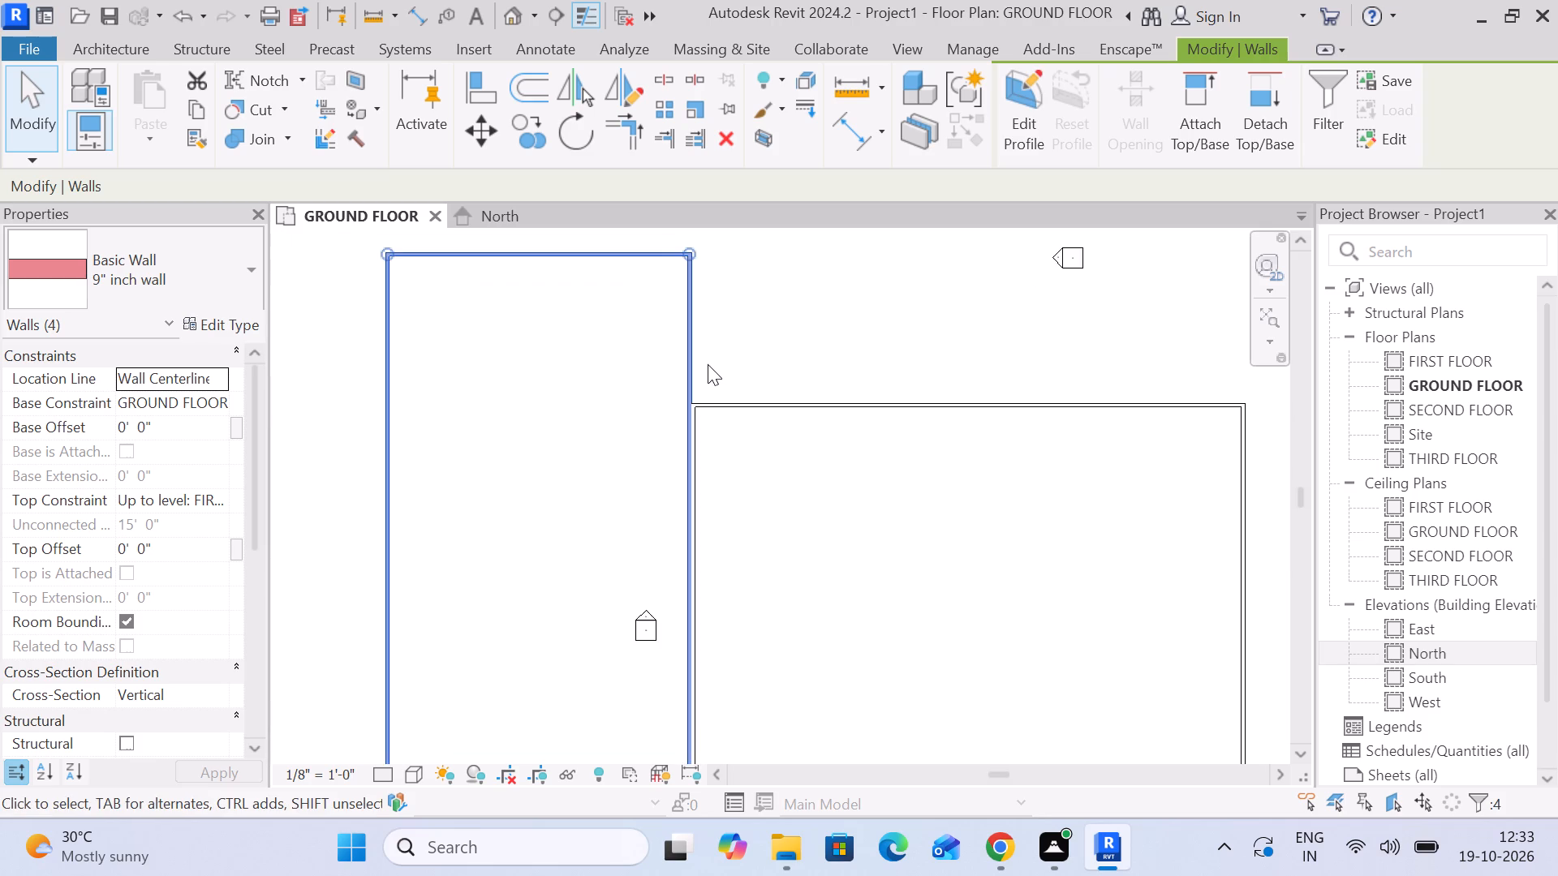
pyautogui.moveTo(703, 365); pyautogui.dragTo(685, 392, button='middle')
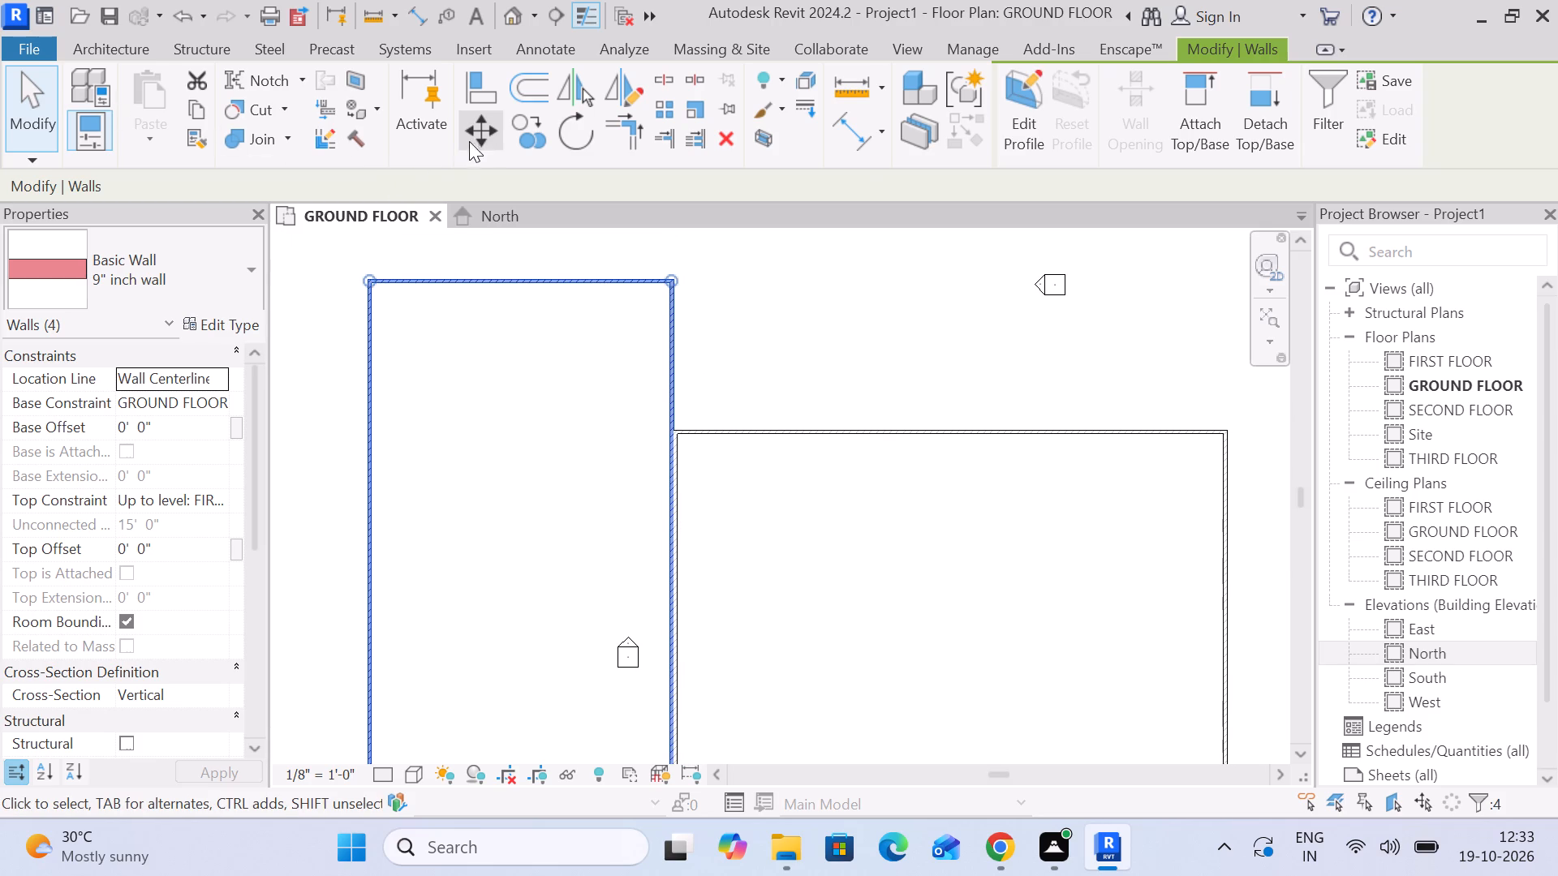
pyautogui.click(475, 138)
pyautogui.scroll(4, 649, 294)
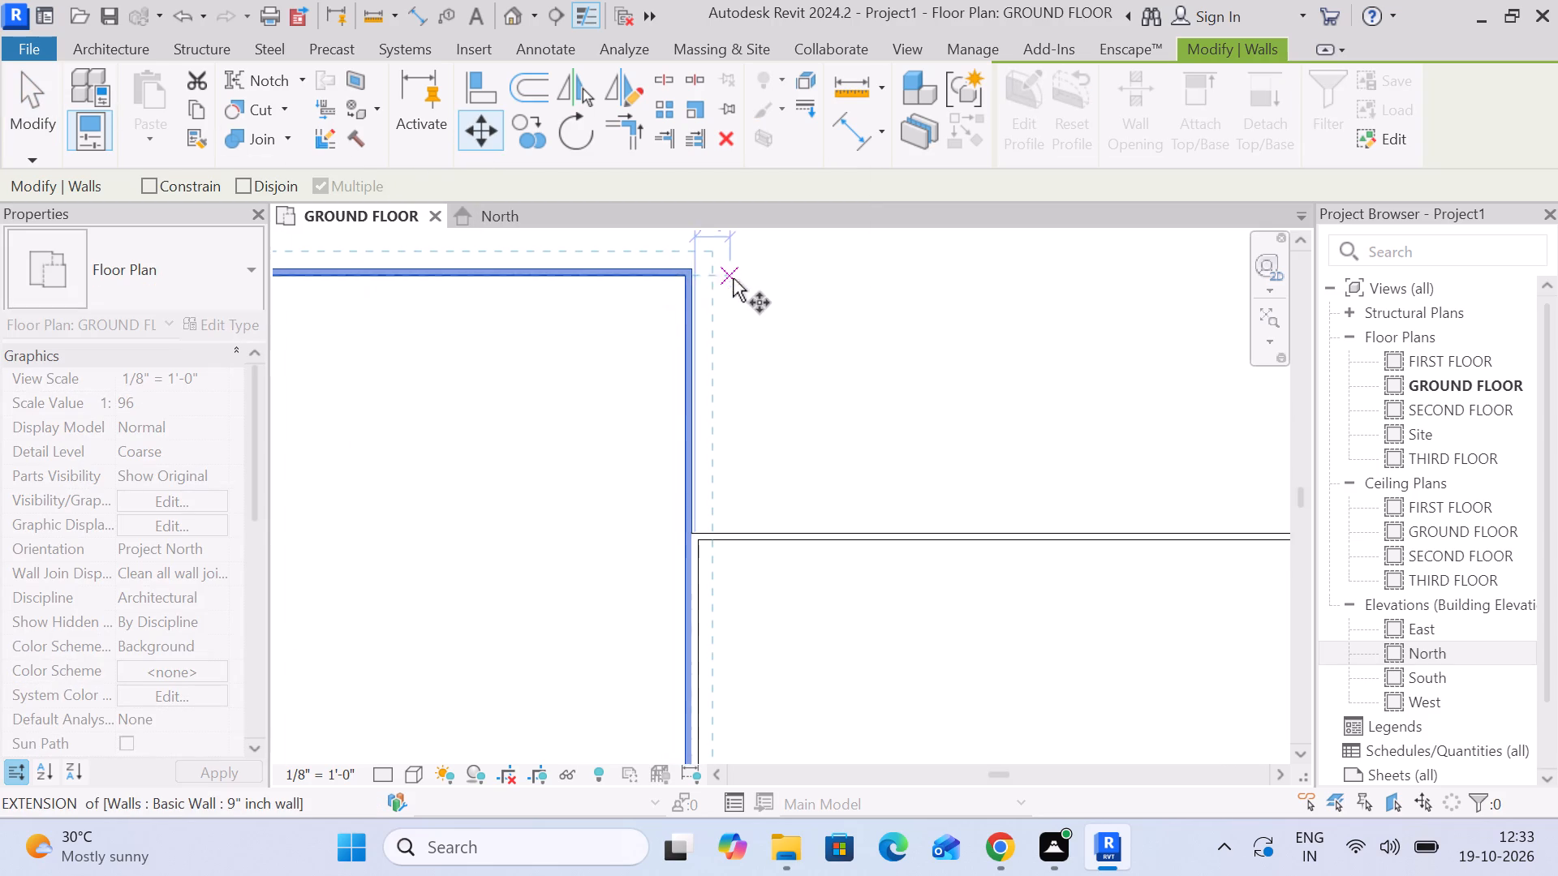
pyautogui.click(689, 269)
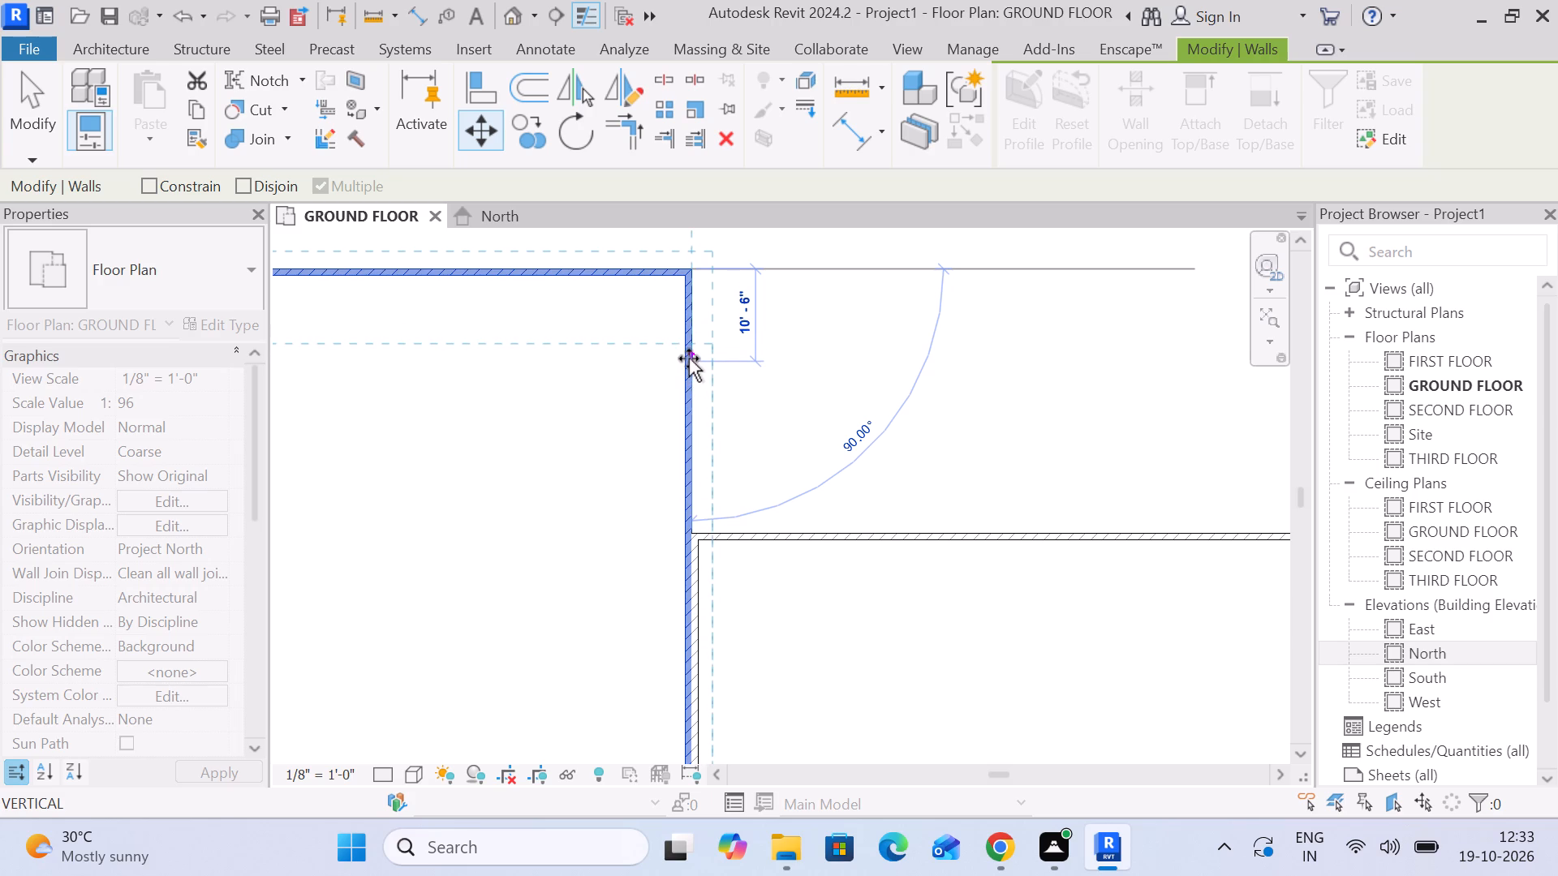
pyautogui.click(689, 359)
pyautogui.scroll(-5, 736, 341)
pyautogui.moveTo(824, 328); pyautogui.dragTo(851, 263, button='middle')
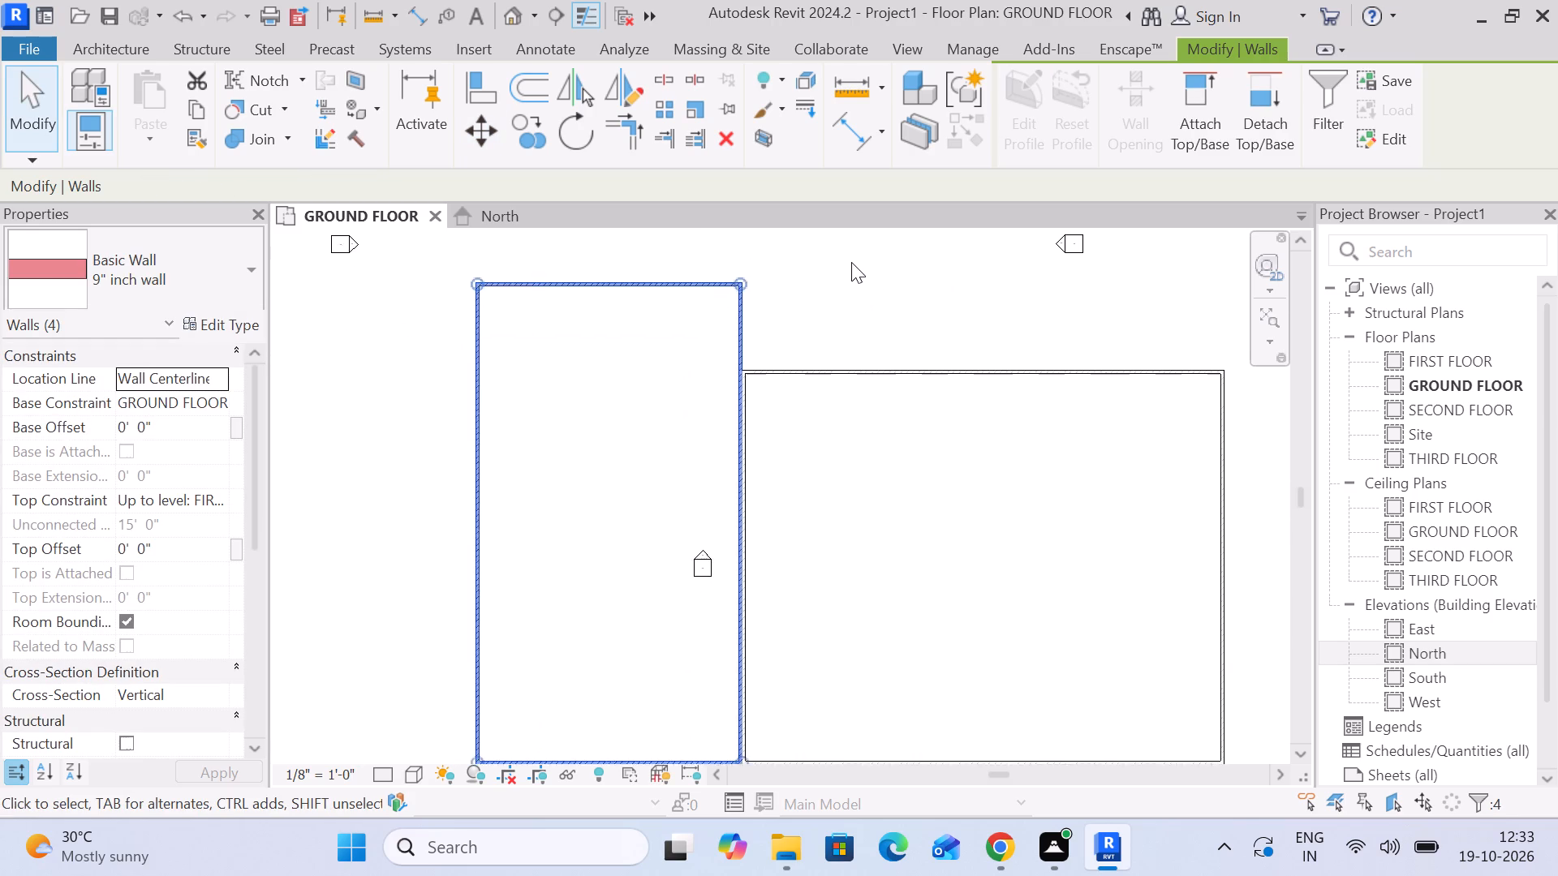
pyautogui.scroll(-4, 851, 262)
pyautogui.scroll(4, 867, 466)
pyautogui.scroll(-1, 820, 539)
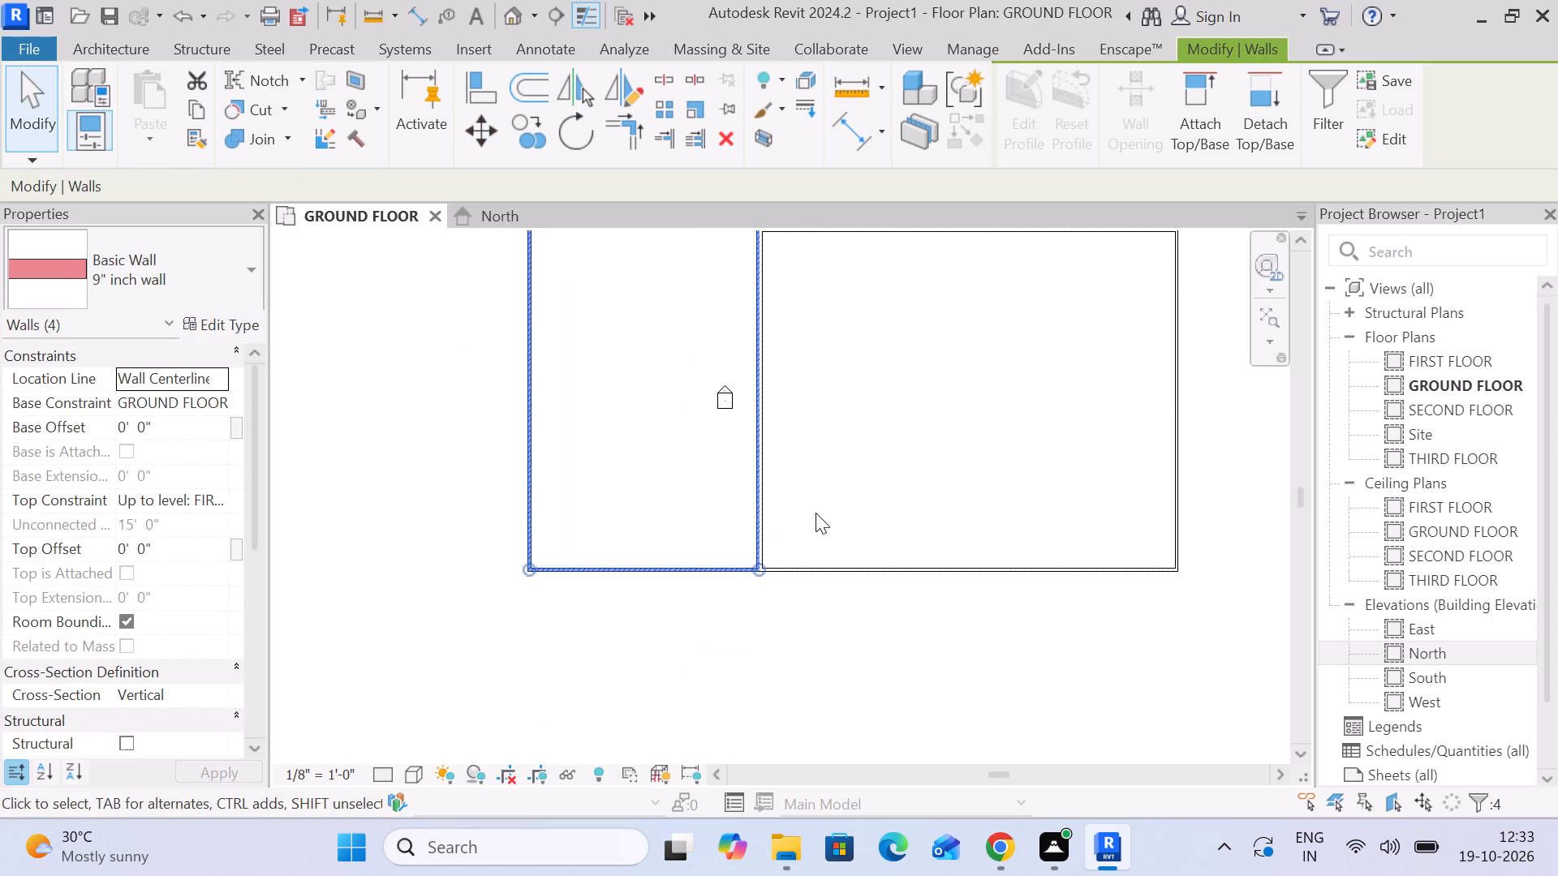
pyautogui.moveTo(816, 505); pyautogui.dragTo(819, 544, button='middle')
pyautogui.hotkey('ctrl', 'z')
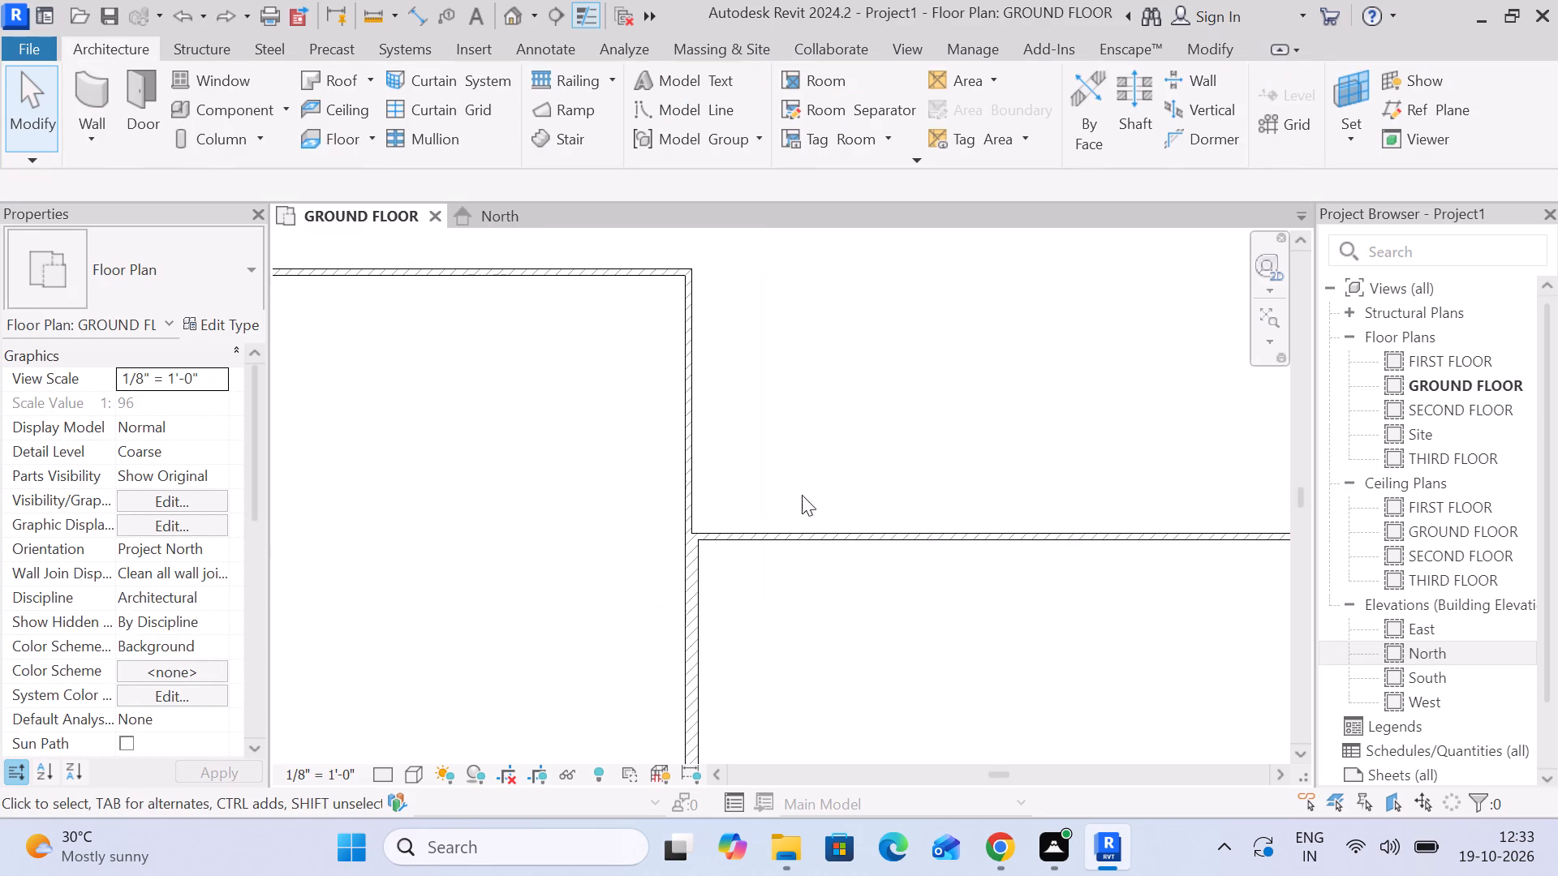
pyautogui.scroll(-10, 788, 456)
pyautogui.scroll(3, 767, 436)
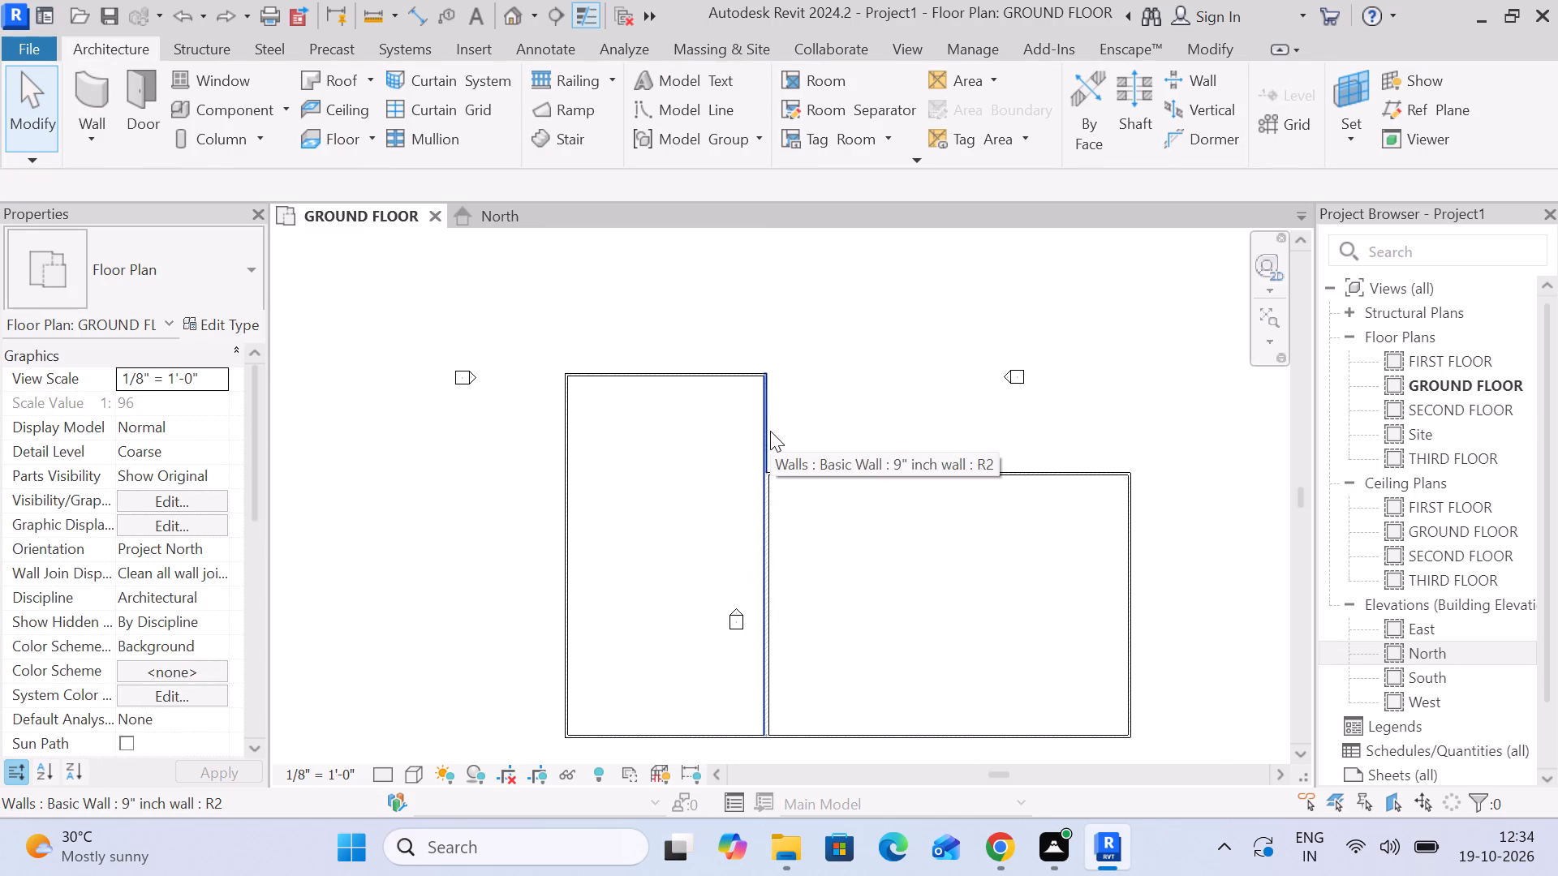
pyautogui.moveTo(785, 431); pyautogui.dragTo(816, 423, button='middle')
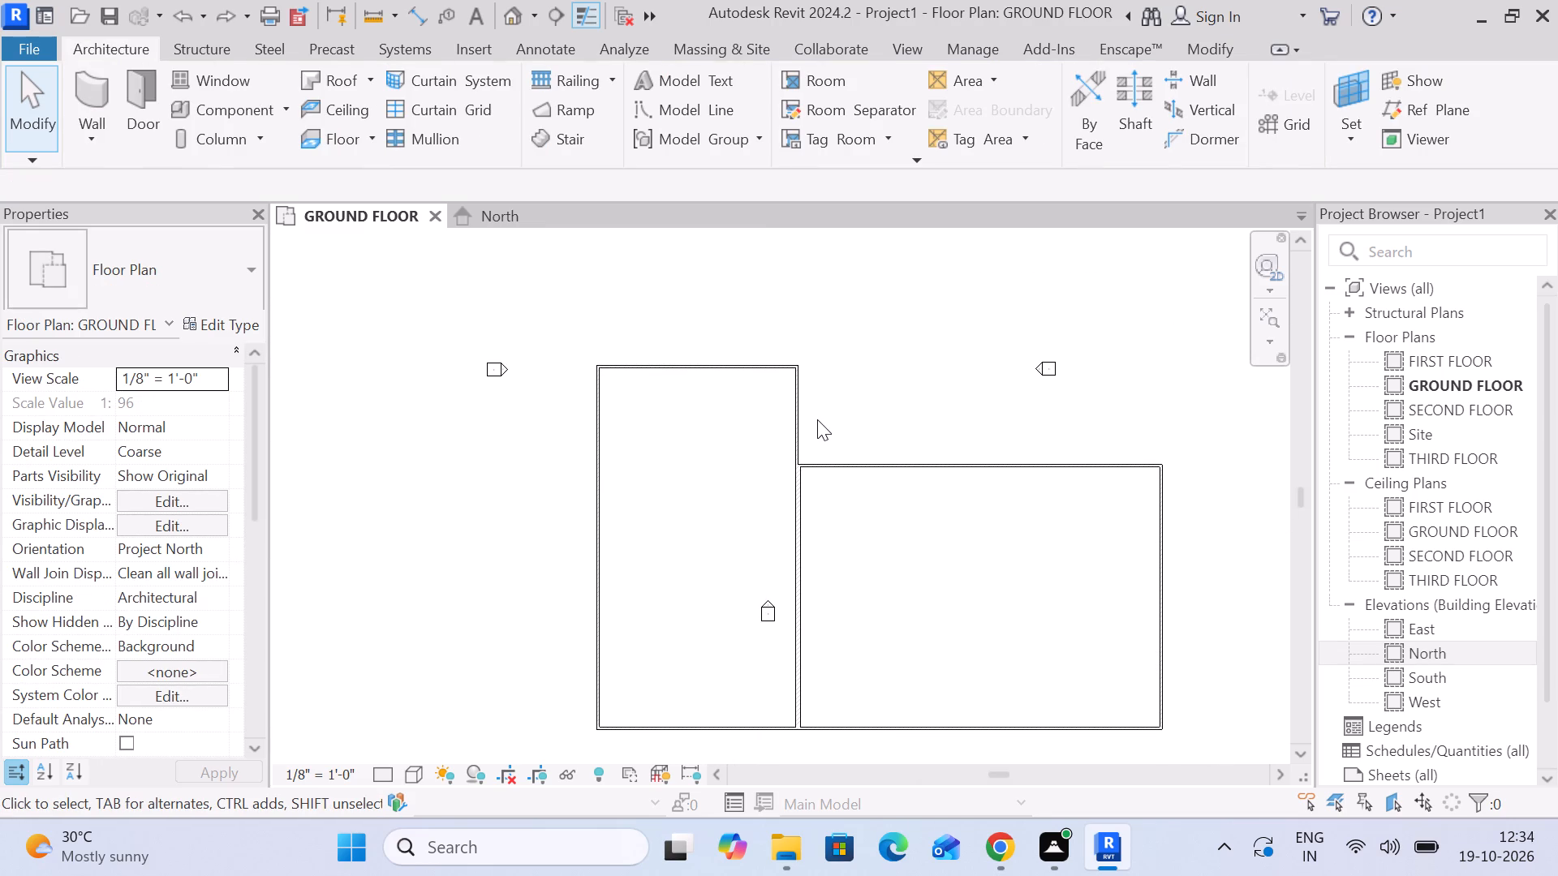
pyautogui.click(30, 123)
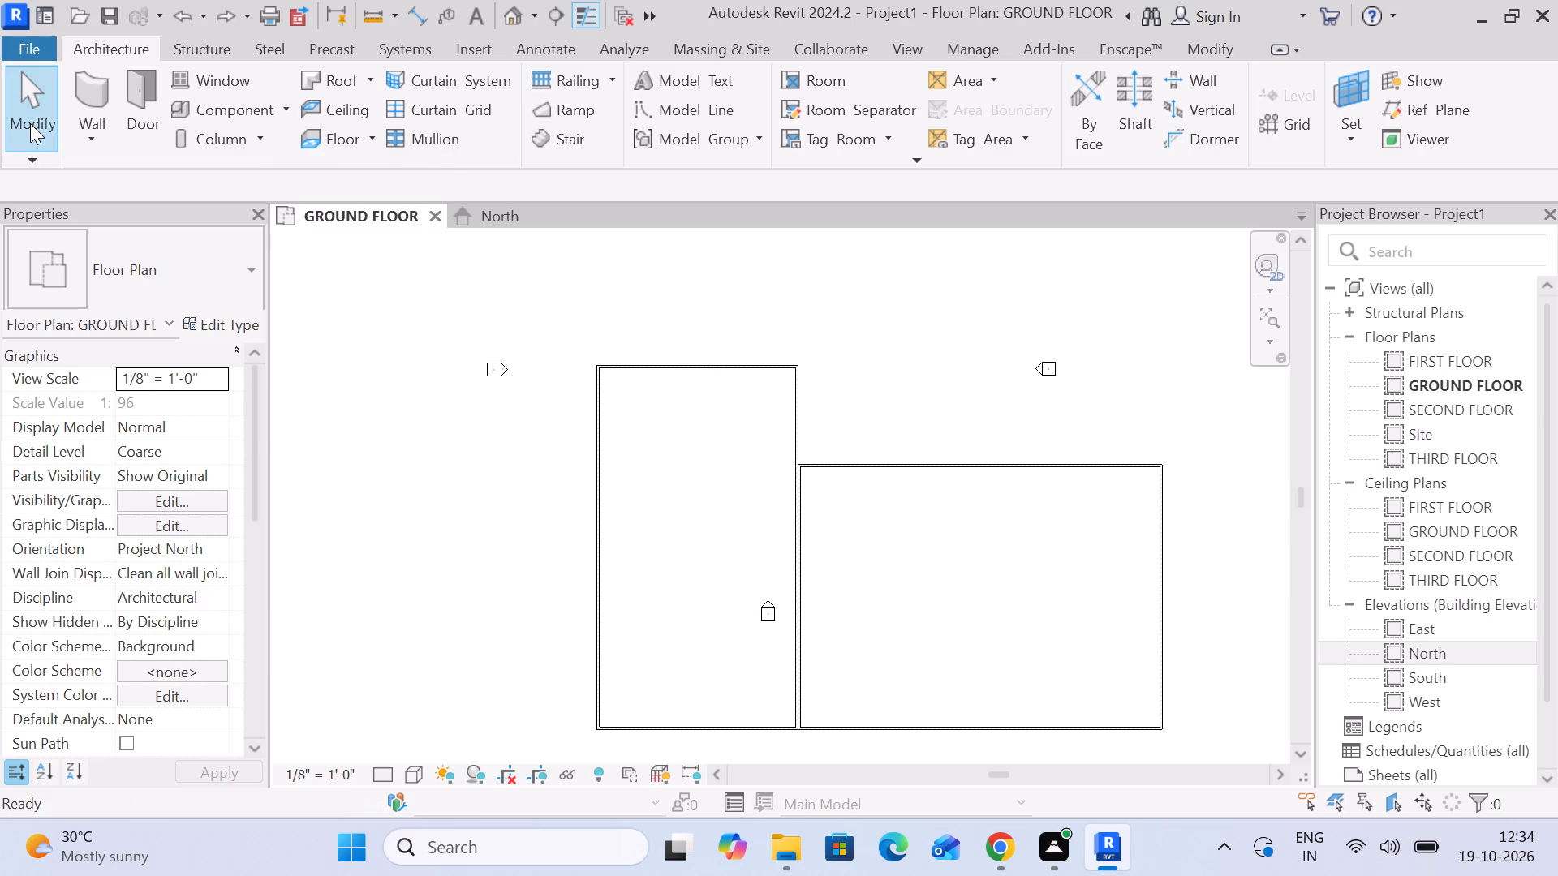
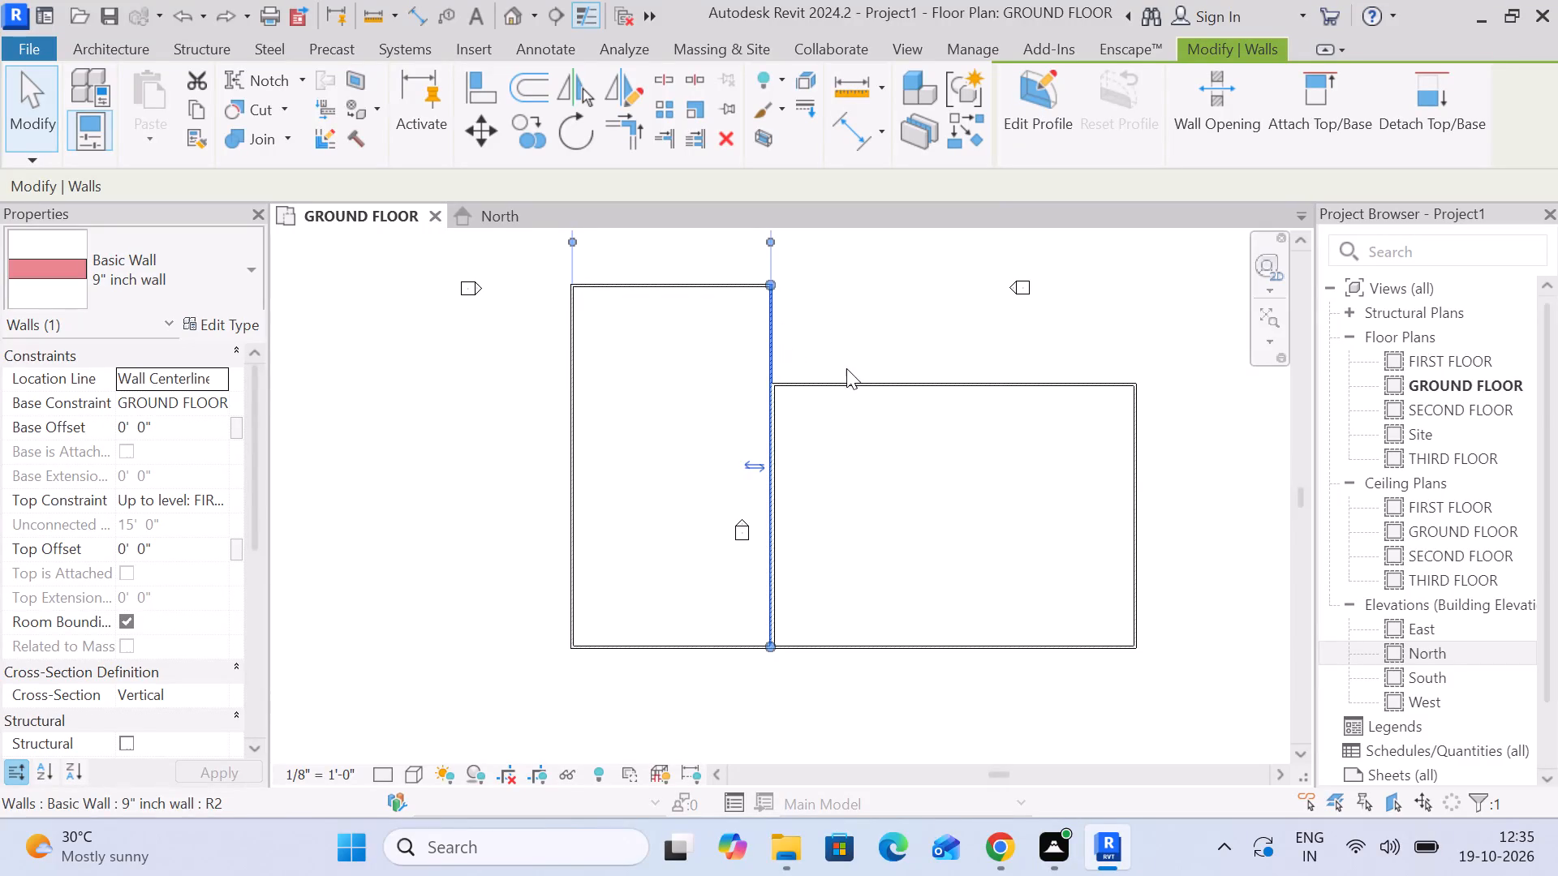
# Select the narrow block's north and south walls and examine their corners and alignment with the wide block on the ground floor plan.
pyautogui.moveTo(971, 529); pyautogui.dragTo(1009, 639, button='middle')
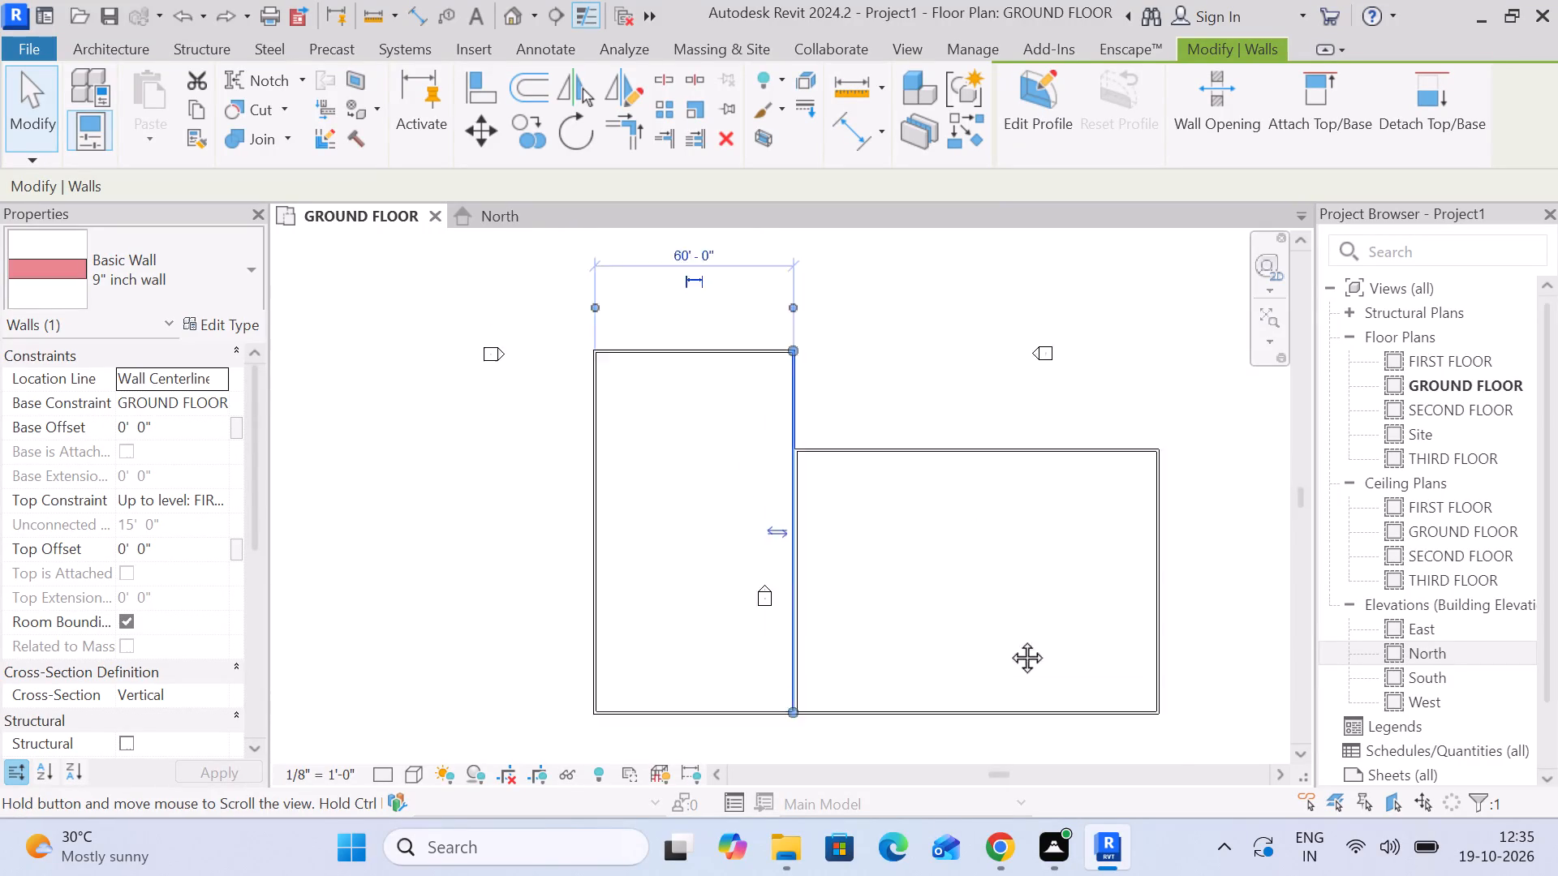
pyautogui.moveTo(1009, 639); pyautogui.dragTo(1016, 650, button='middle')
pyautogui.click(707, 400)
pyautogui.scroll(-3, 738, 493)
pyautogui.moveTo(739, 498); pyautogui.dragTo(783, 363, button='middle')
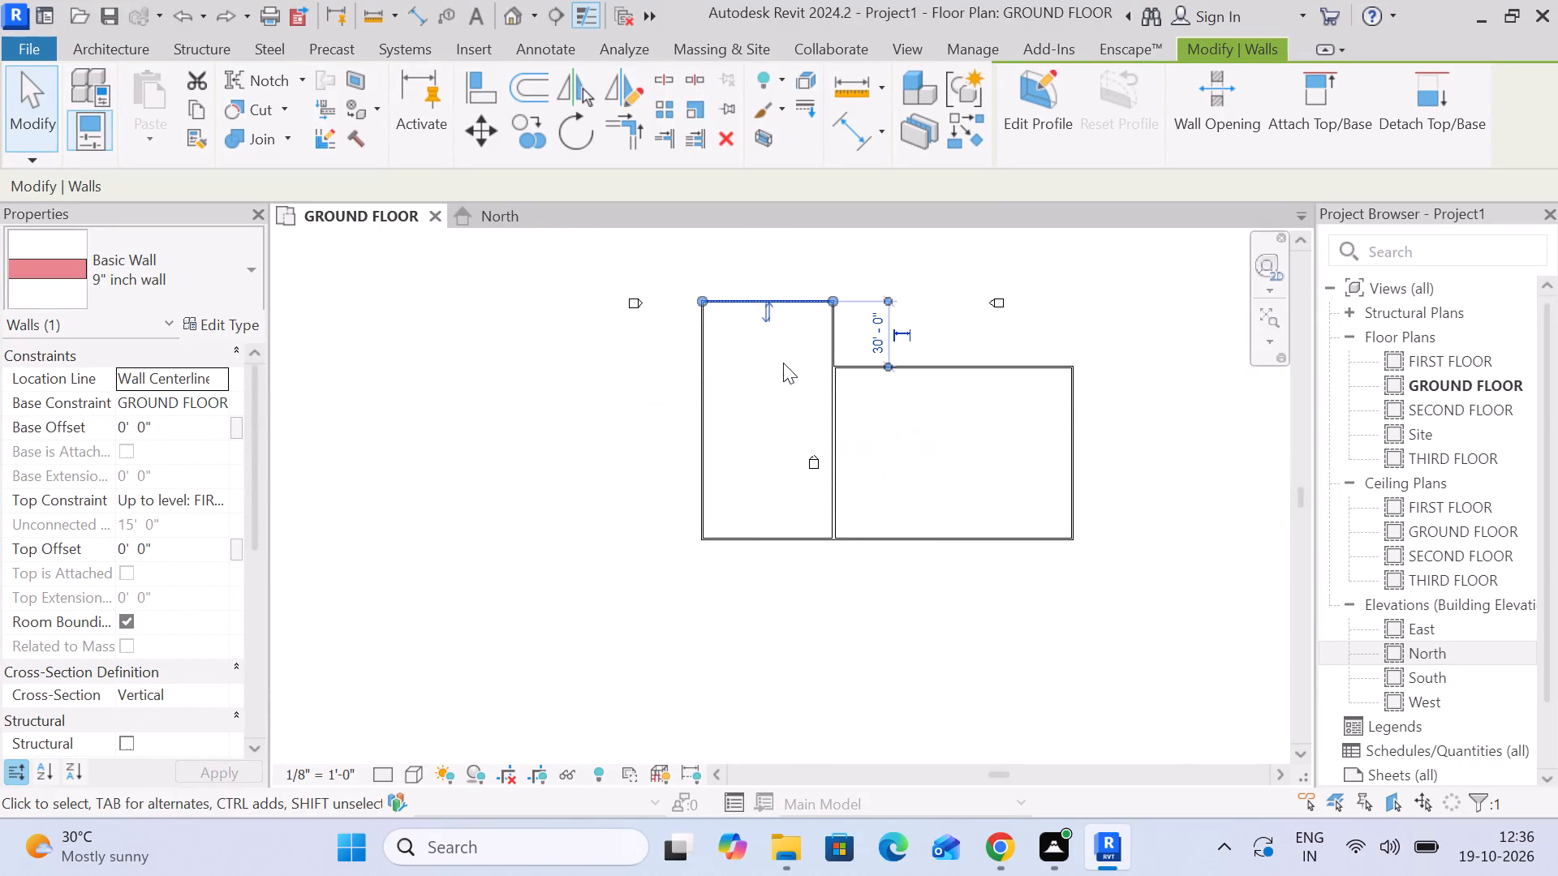
pyautogui.click(757, 540)
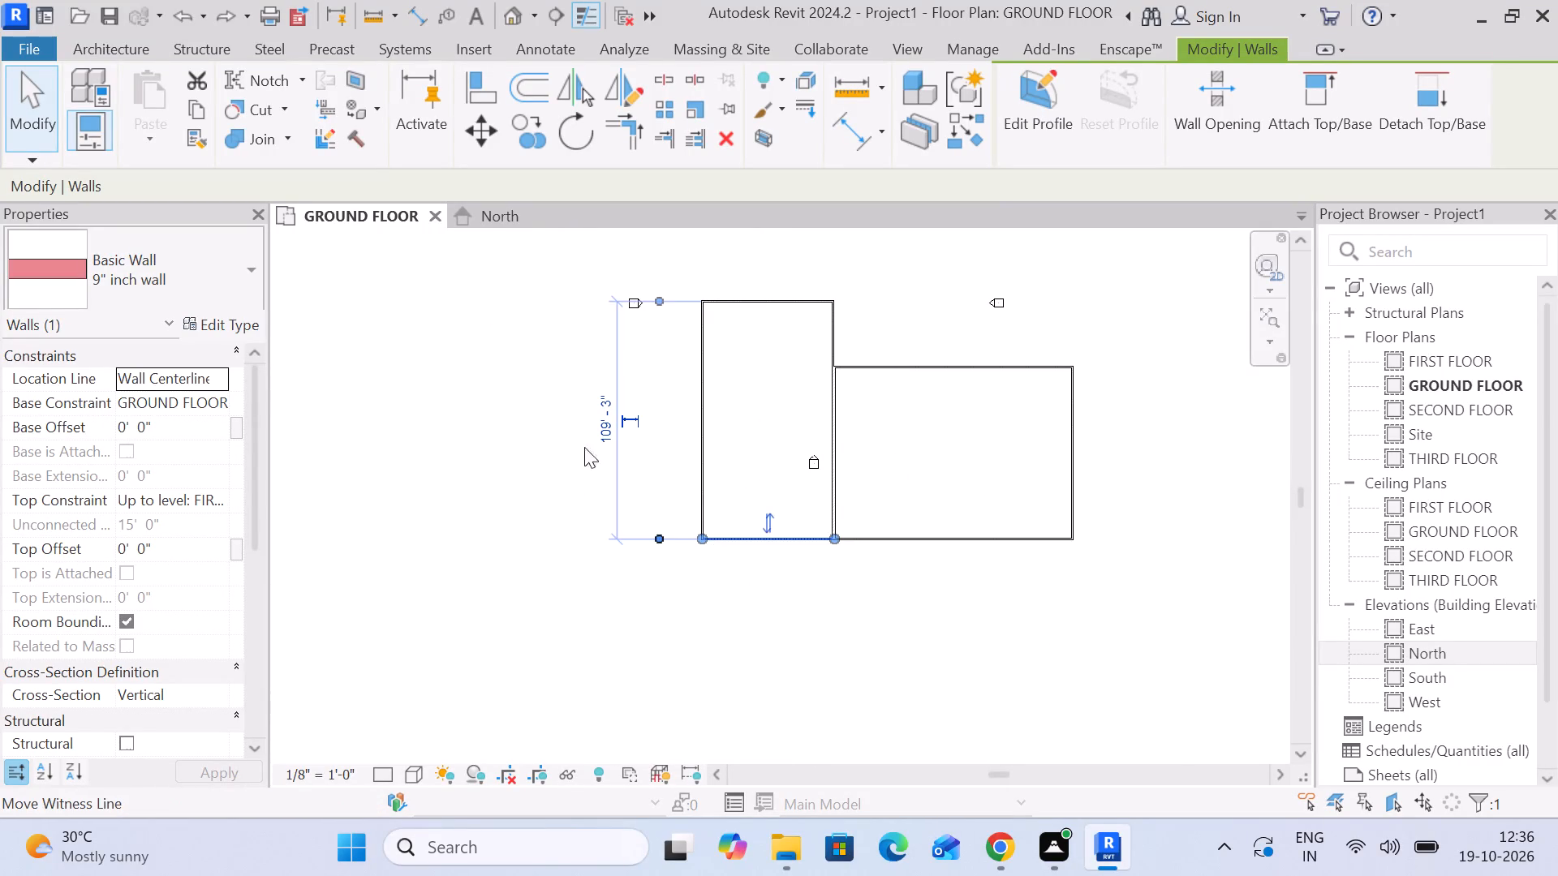
pyautogui.scroll(3, 601, 423)
pyautogui.scroll(5, 734, 714)
pyautogui.scroll(2, 790, 525)
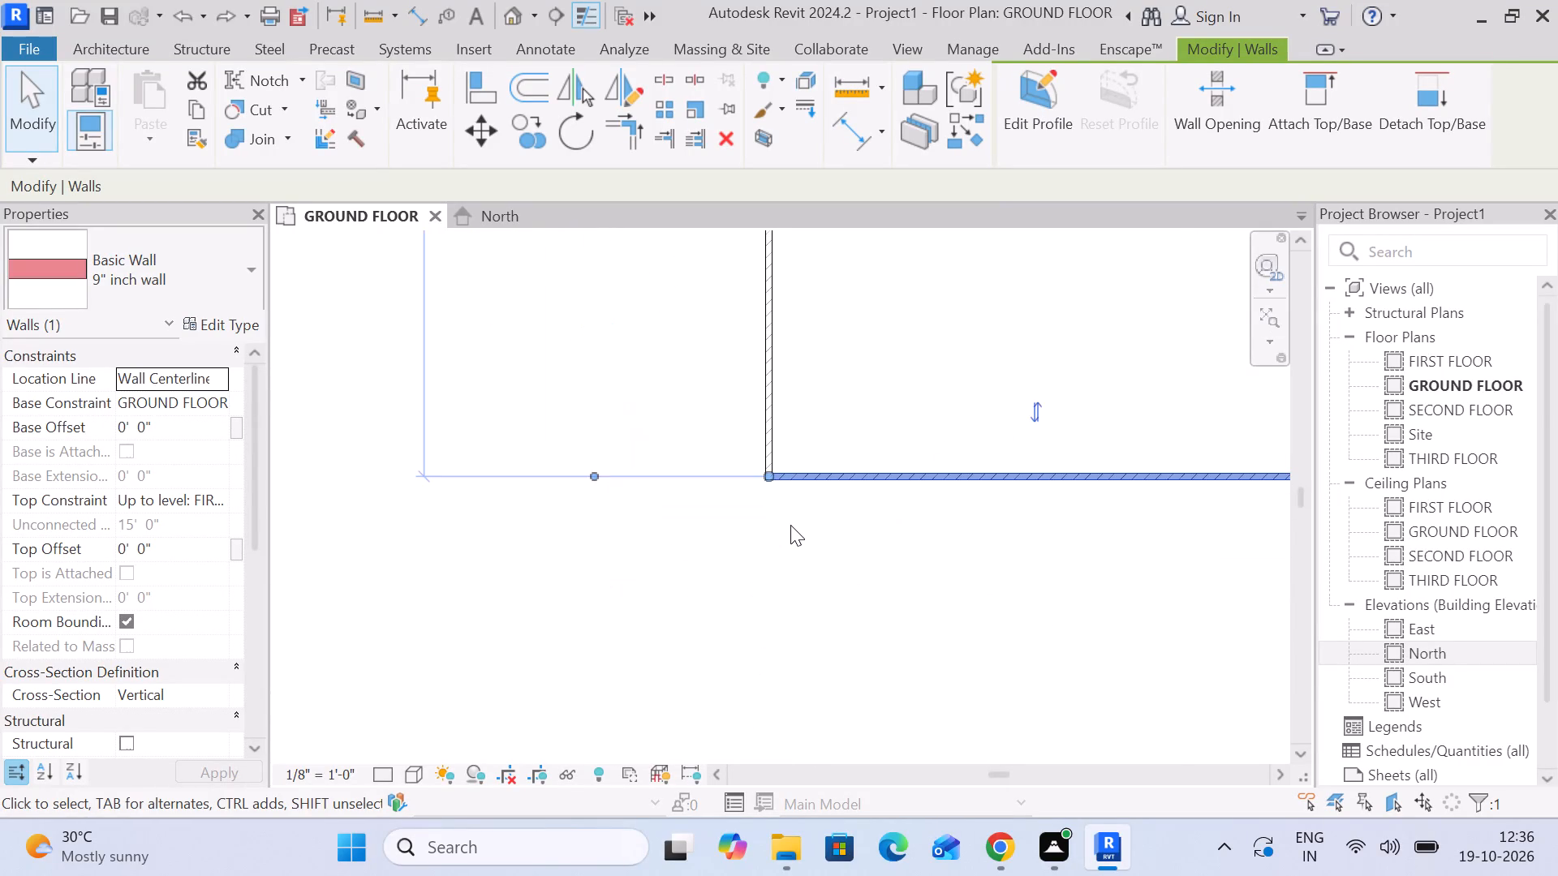
pyautogui.scroll(-4, 790, 525)
pyautogui.moveTo(790, 529); pyautogui.dragTo(778, 814, button='middle')
pyautogui.scroll(1, 836, 427)
pyautogui.moveTo(836, 432); pyautogui.dragTo(832, 639, button='middle')
pyautogui.scroll(11, 761, 415)
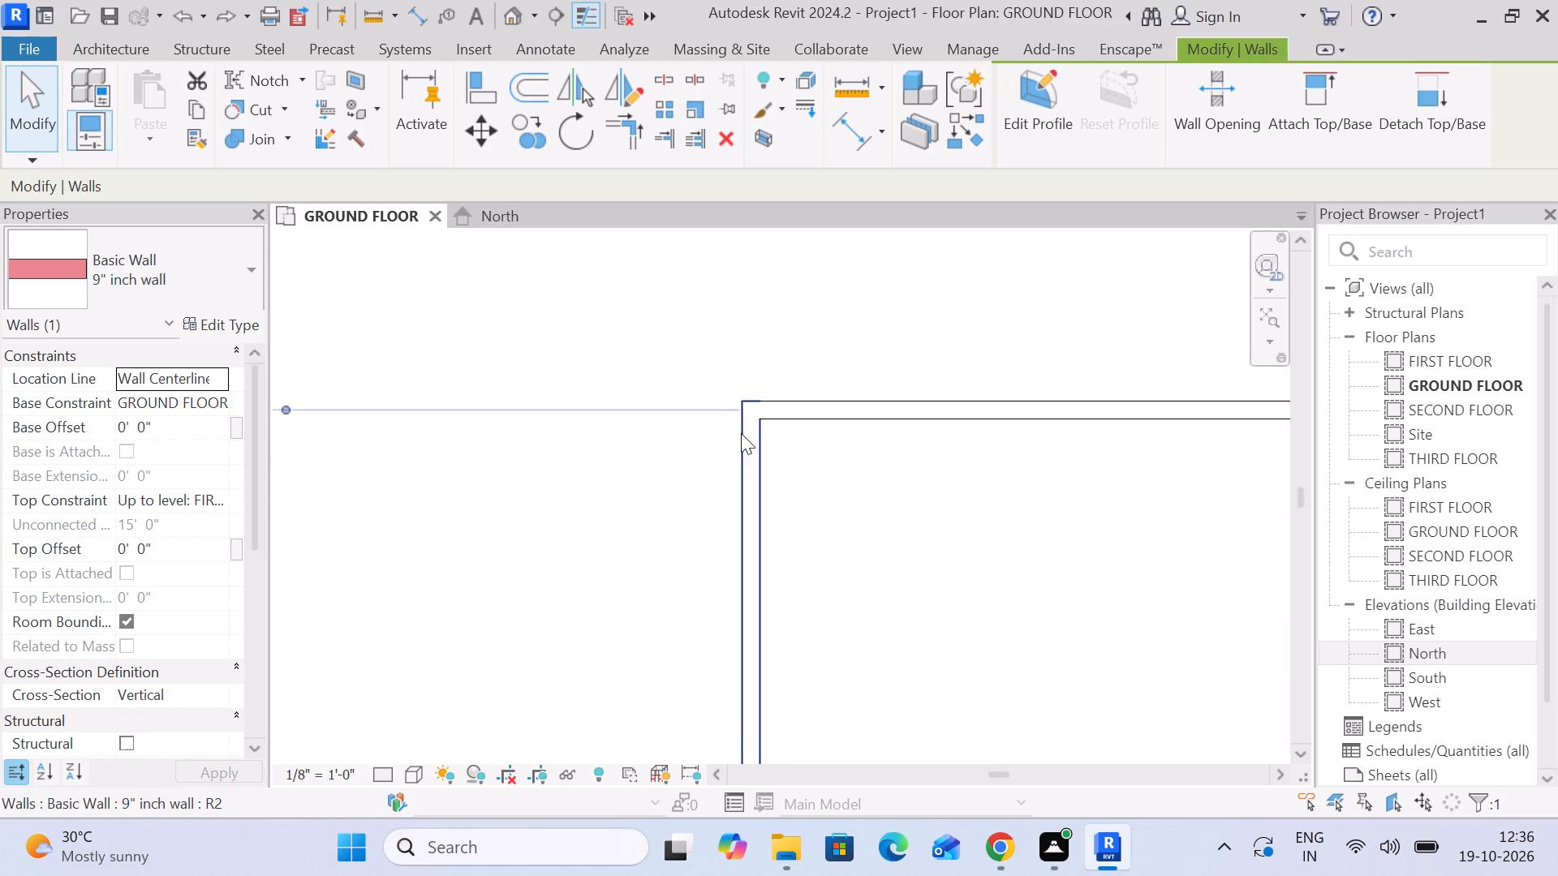
pyautogui.scroll(2, 741, 433)
pyautogui.scroll(-5, 743, 384)
pyautogui.scroll(-5, 791, 448)
pyautogui.moveTo(860, 543); pyautogui.dragTo(800, 418, button='middle')
pyautogui.scroll(1, 796, 413)
pyautogui.scroll(-5, 802, 420)
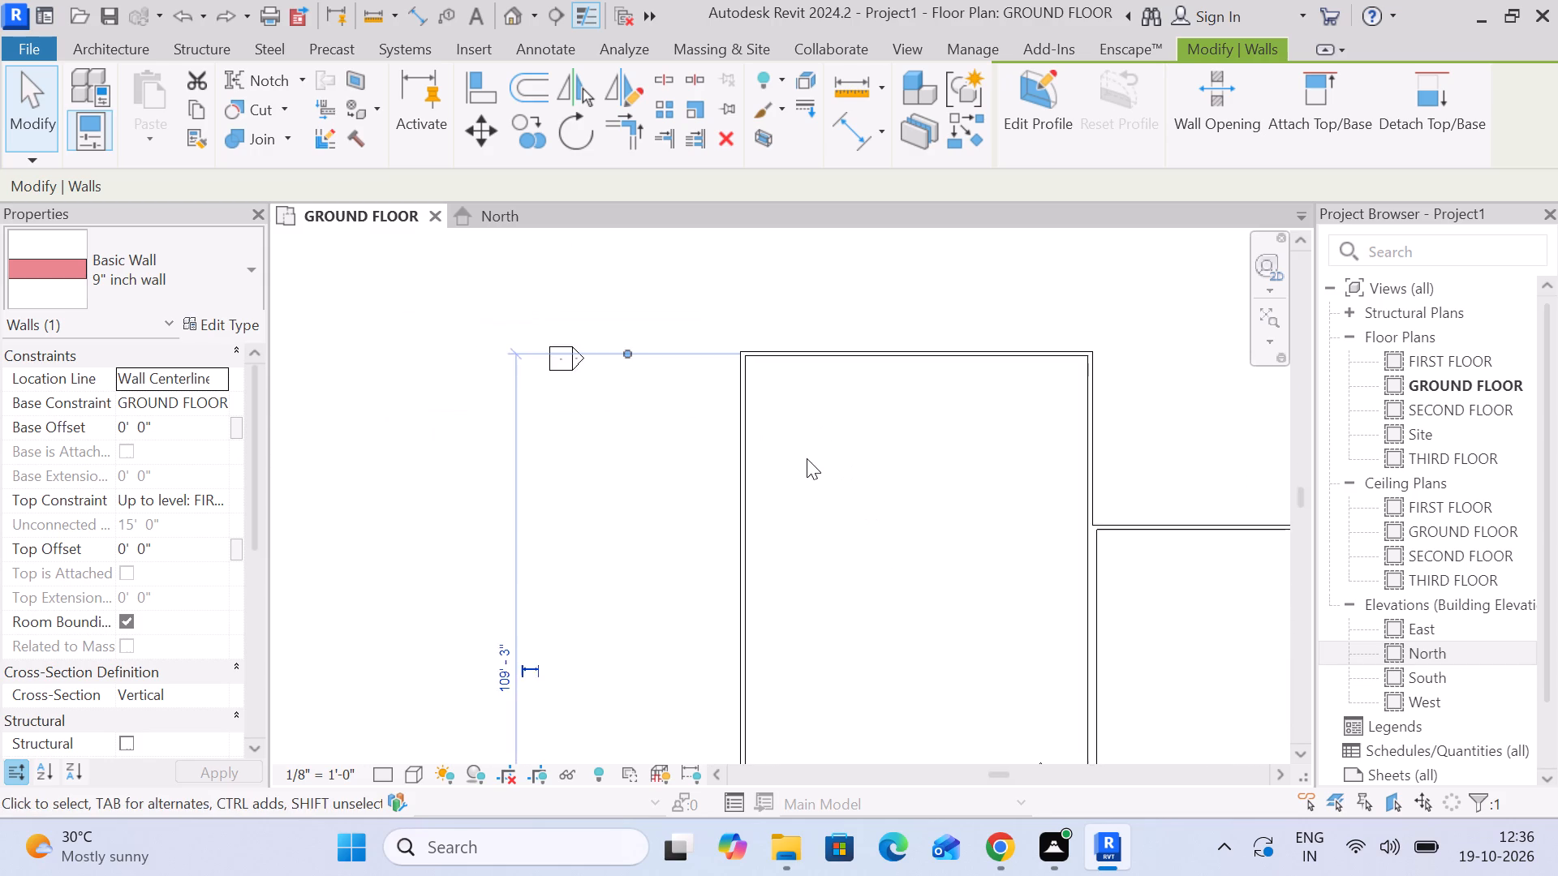
pyautogui.scroll(2, 488, 702)
pyautogui.moveTo(659, 676); pyautogui.dragTo(645, 552, button='middle')
pyautogui.scroll(-2, 527, 468)
pyautogui.moveTo(615, 500); pyautogui.dragTo(607, 453, button='middle')
pyautogui.scroll(-2, 607, 453)
pyautogui.moveTo(607, 453); pyautogui.dragTo(571, 427, button='middle')
pyautogui.click(566, 408)
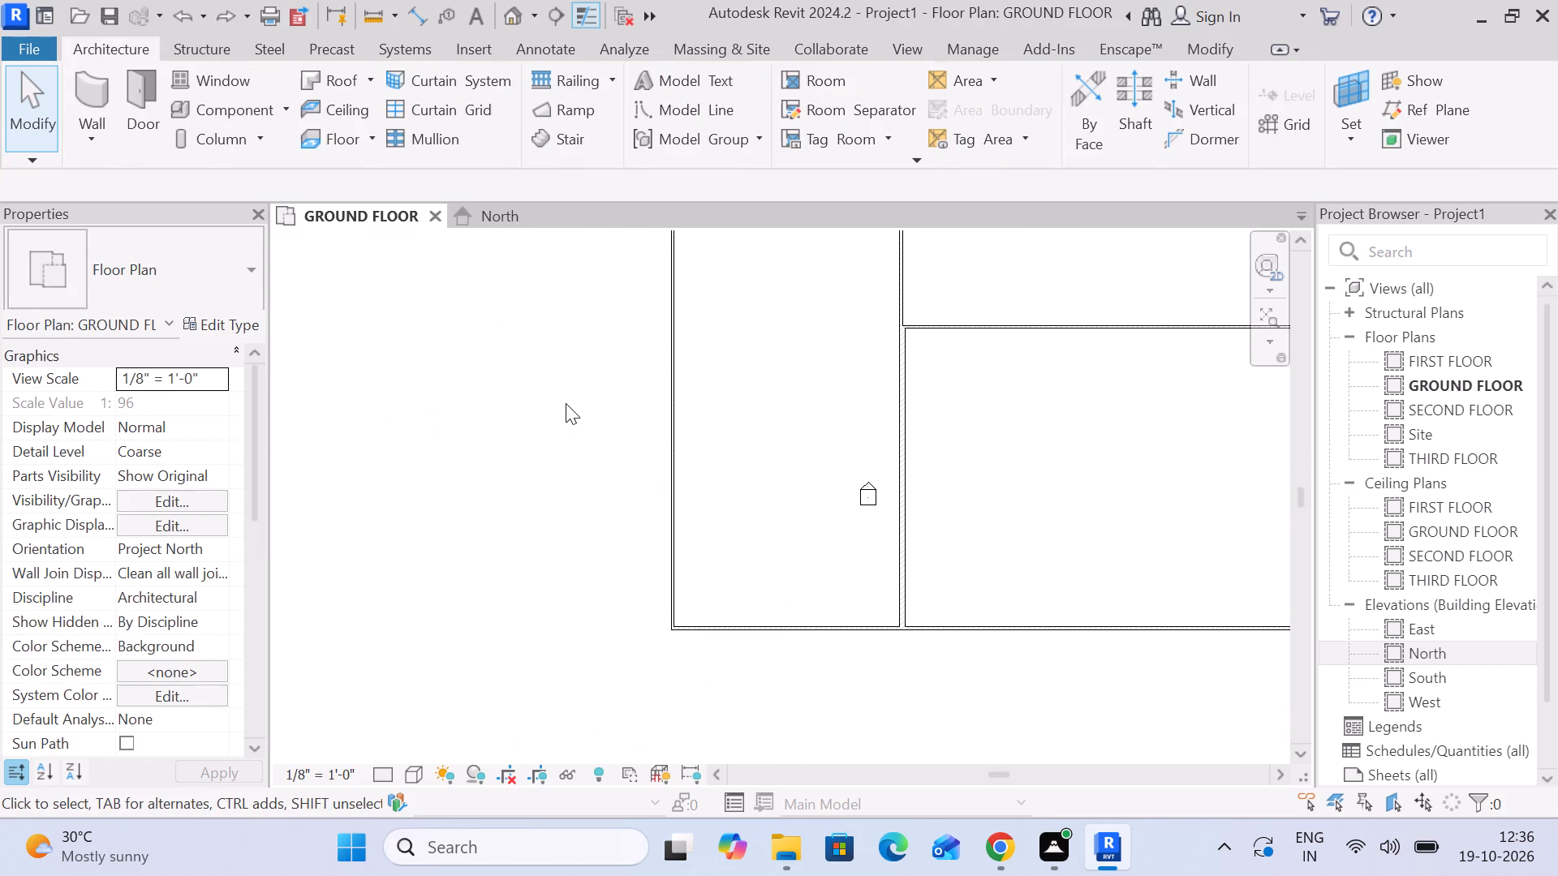
# Set the top constraint of the narrow block's four walls to Up to level: SECOND FLOOR.
pyautogui.scroll(-2, 643, 337)
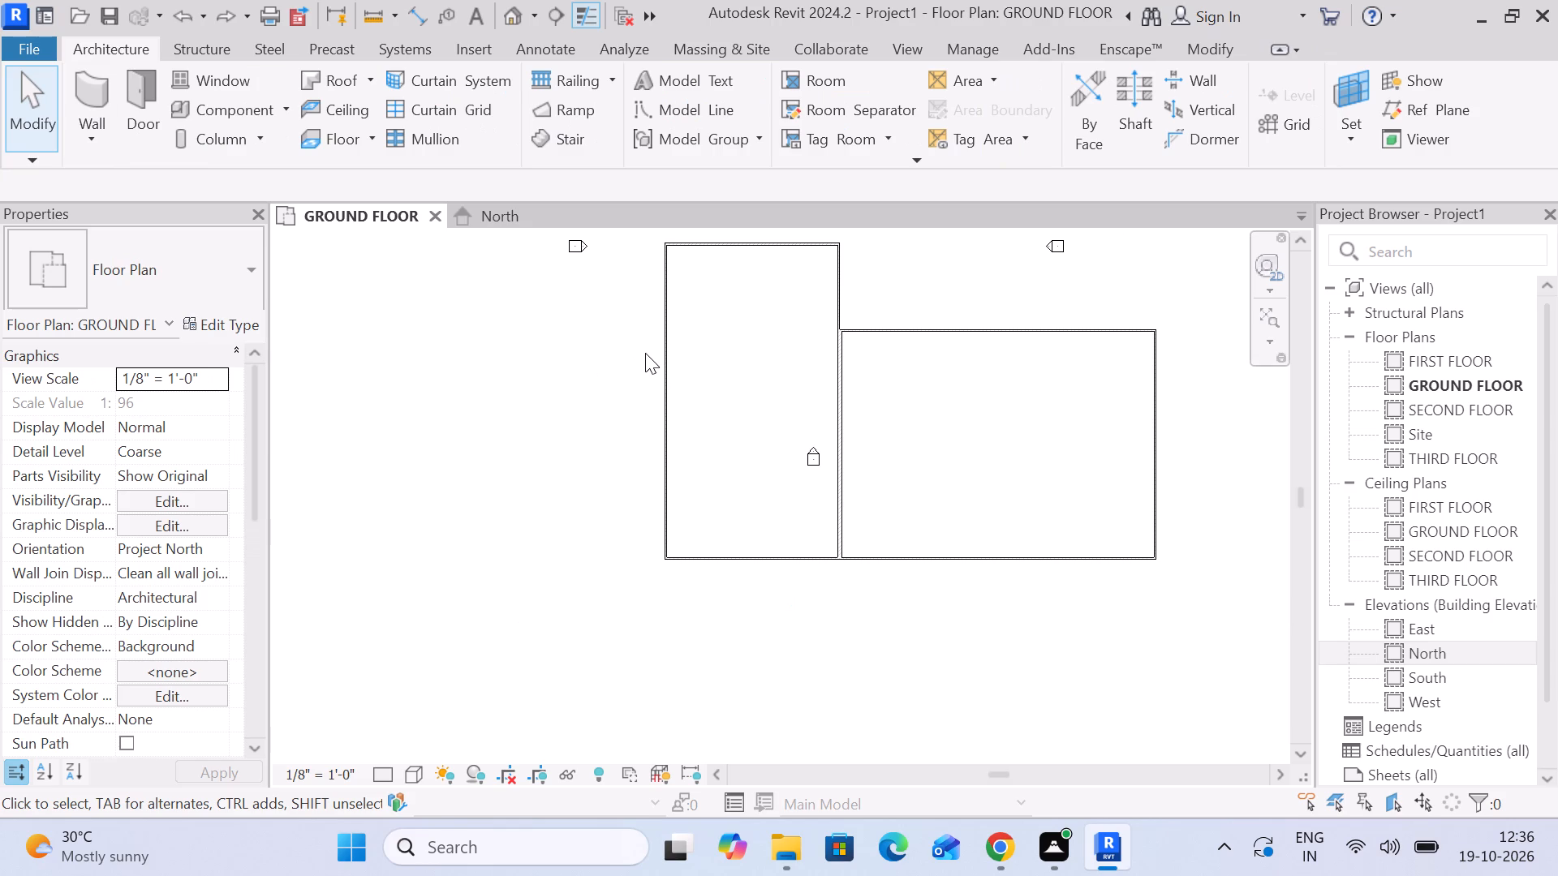
pyautogui.moveTo(919, 251); pyautogui.dragTo(899, 316, button='middle')
pyautogui.click(794, 317)
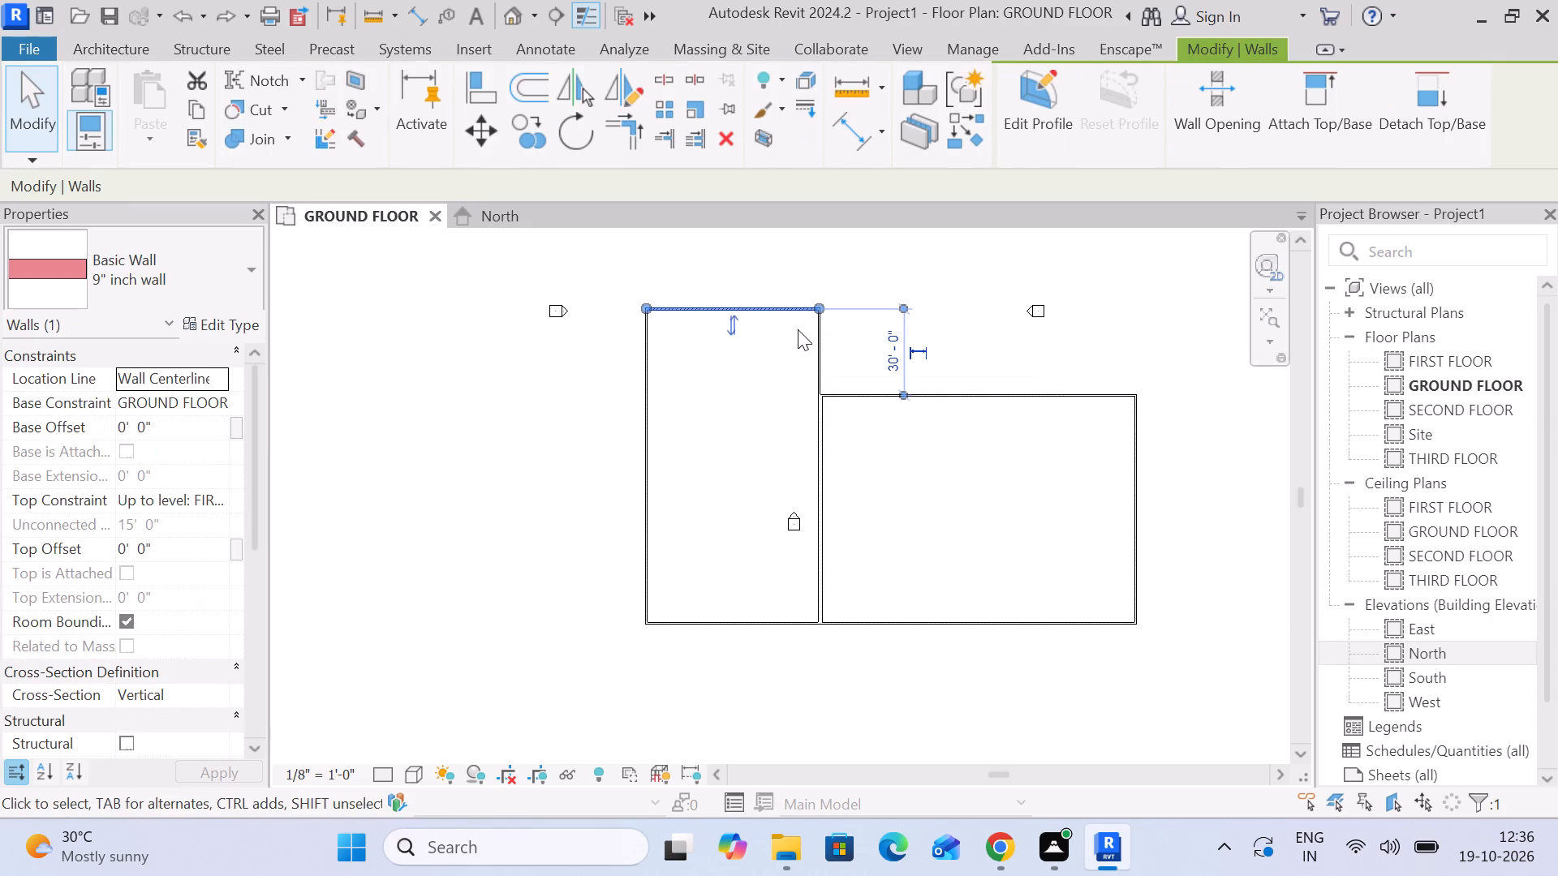
pyautogui.click(821, 359)
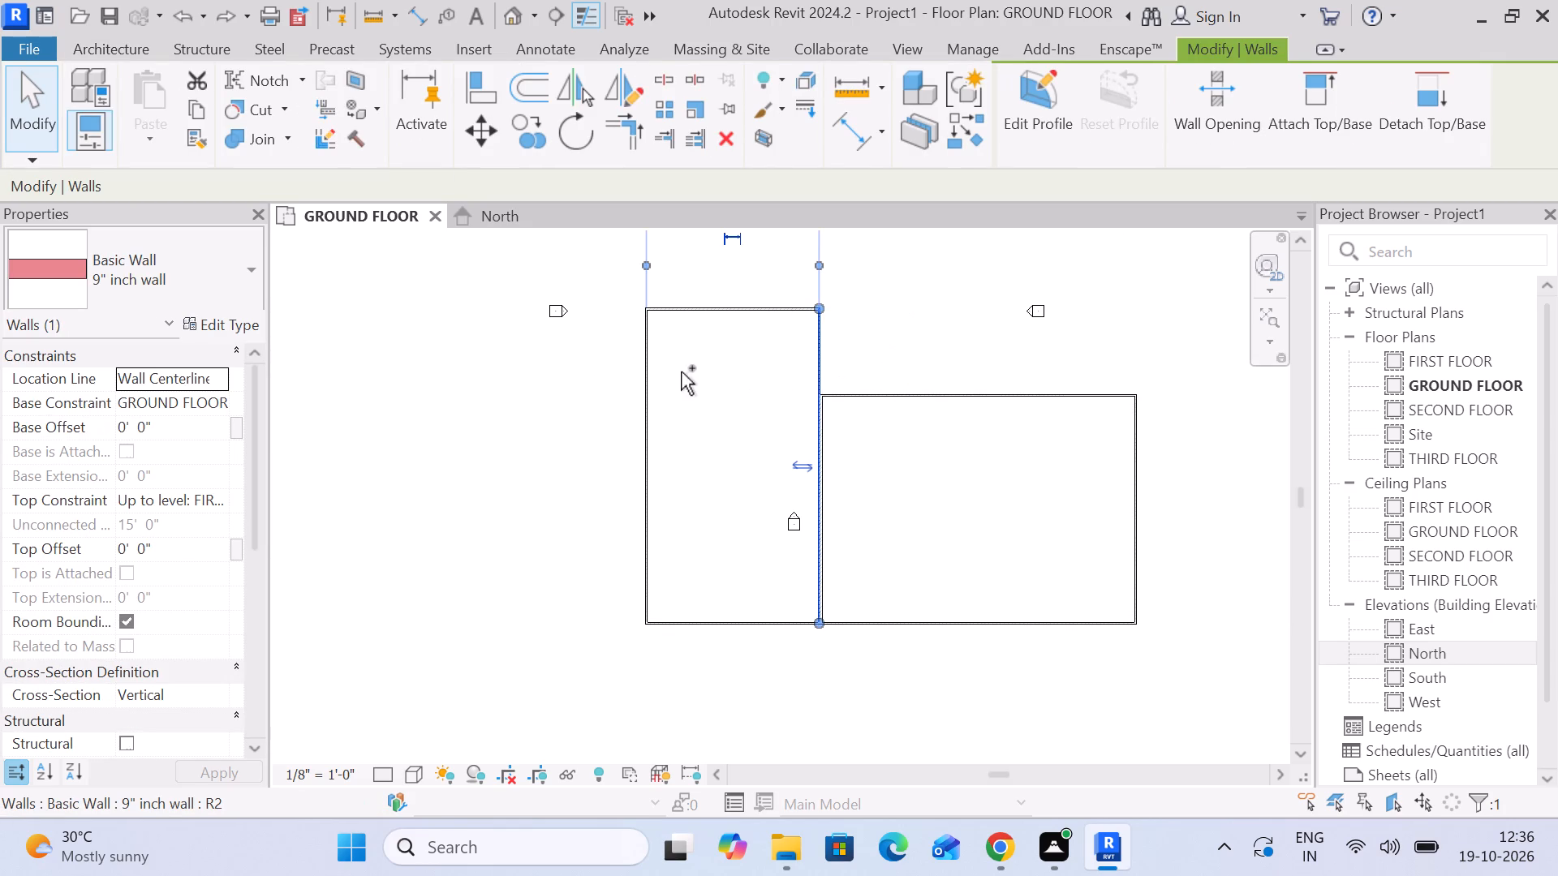
pyautogui.keyDown('ctrl'); pyautogui.click(641, 363); pyautogui.keyUp('ctrl')
pyautogui.keyDown('ctrl'); pyautogui.click(693, 321); pyautogui.keyUp('ctrl')
pyautogui.keyDown('ctrl'); pyautogui.click(697, 314); pyautogui.keyUp('ctrl')
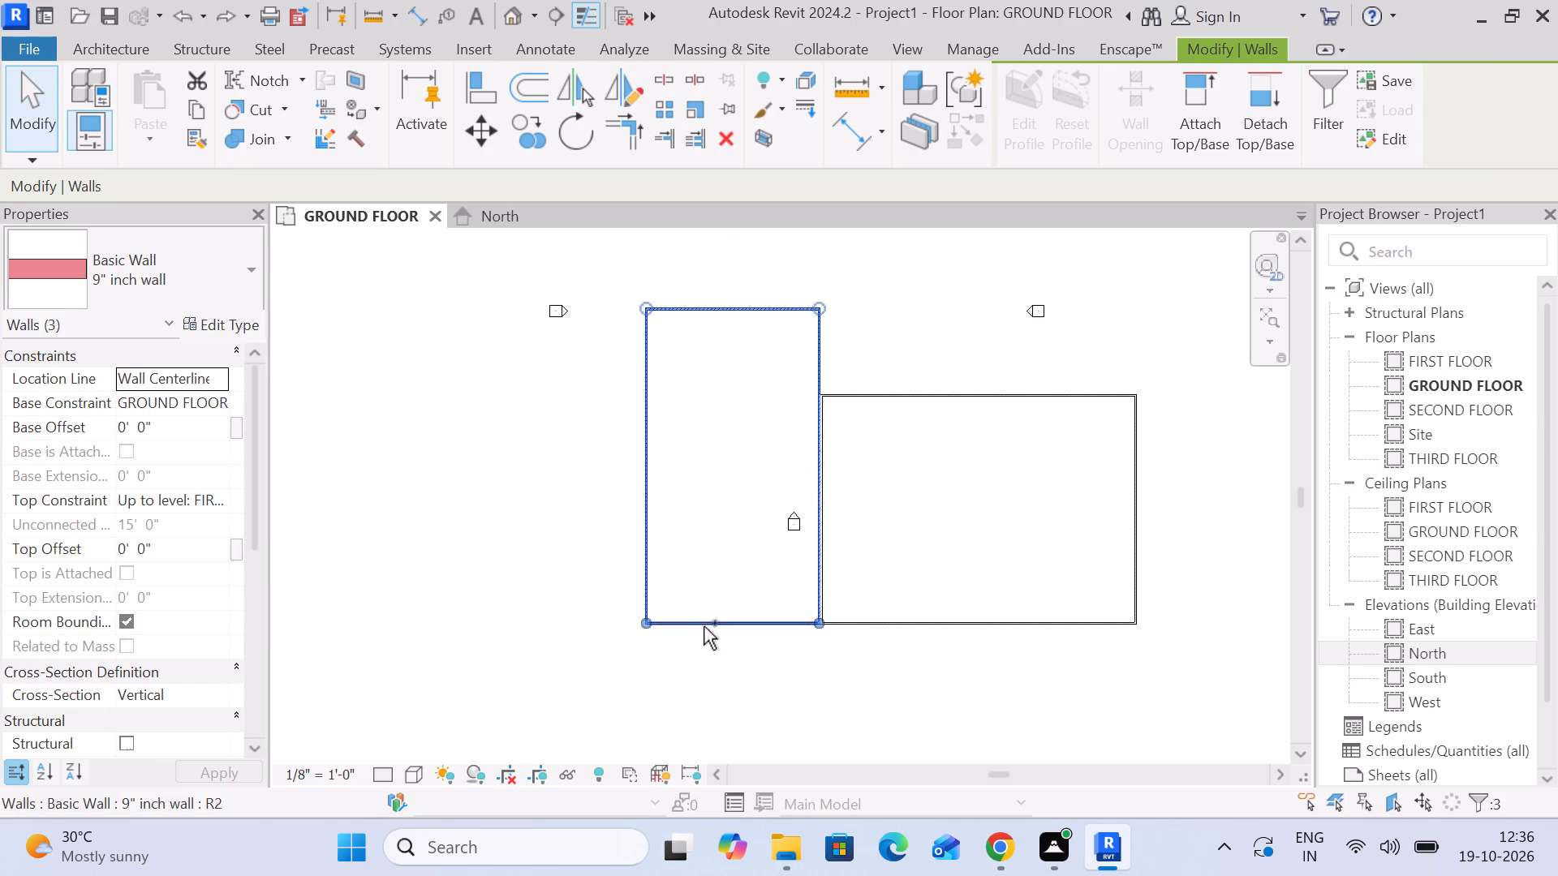
pyautogui.keyDown('ctrl'); pyautogui.click(698, 628); pyautogui.keyUp('ctrl')
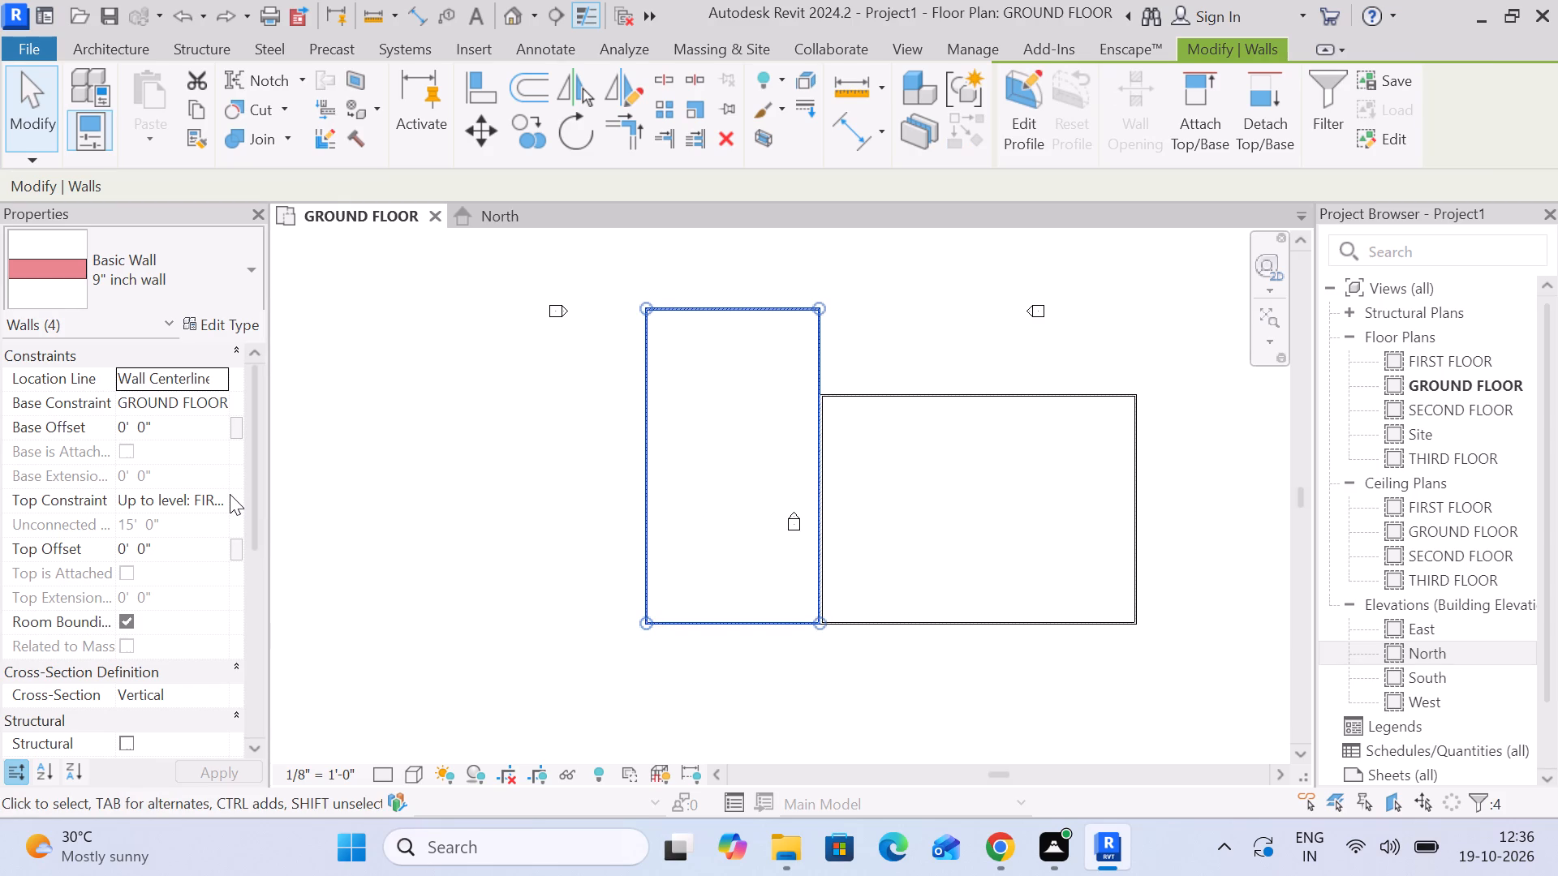
pyautogui.click(226, 499)
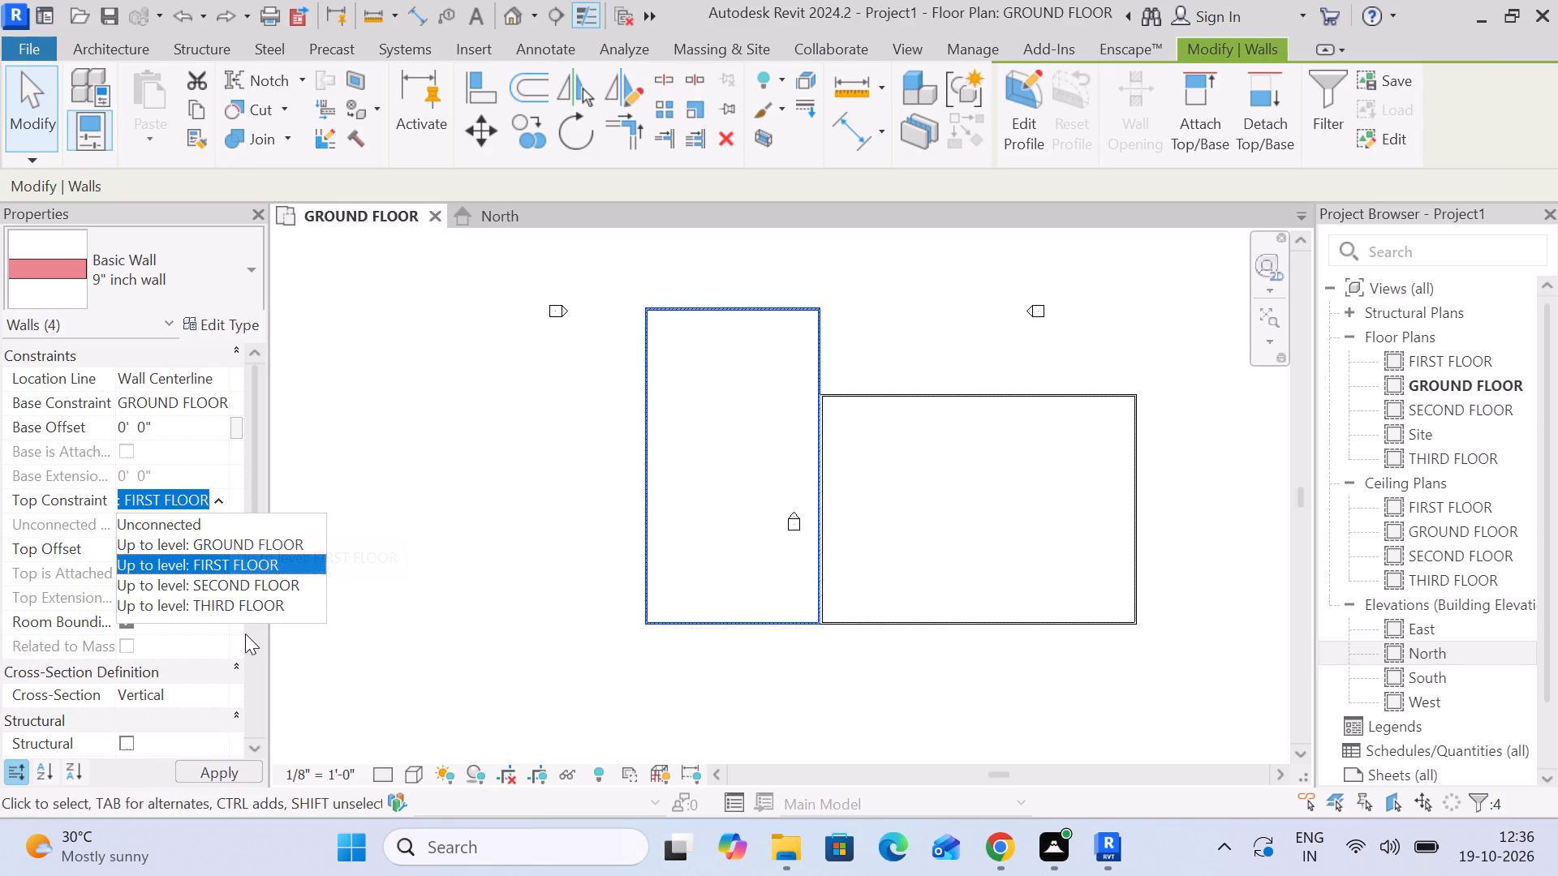
pyautogui.click(239, 585)
pyautogui.click(496, 453)
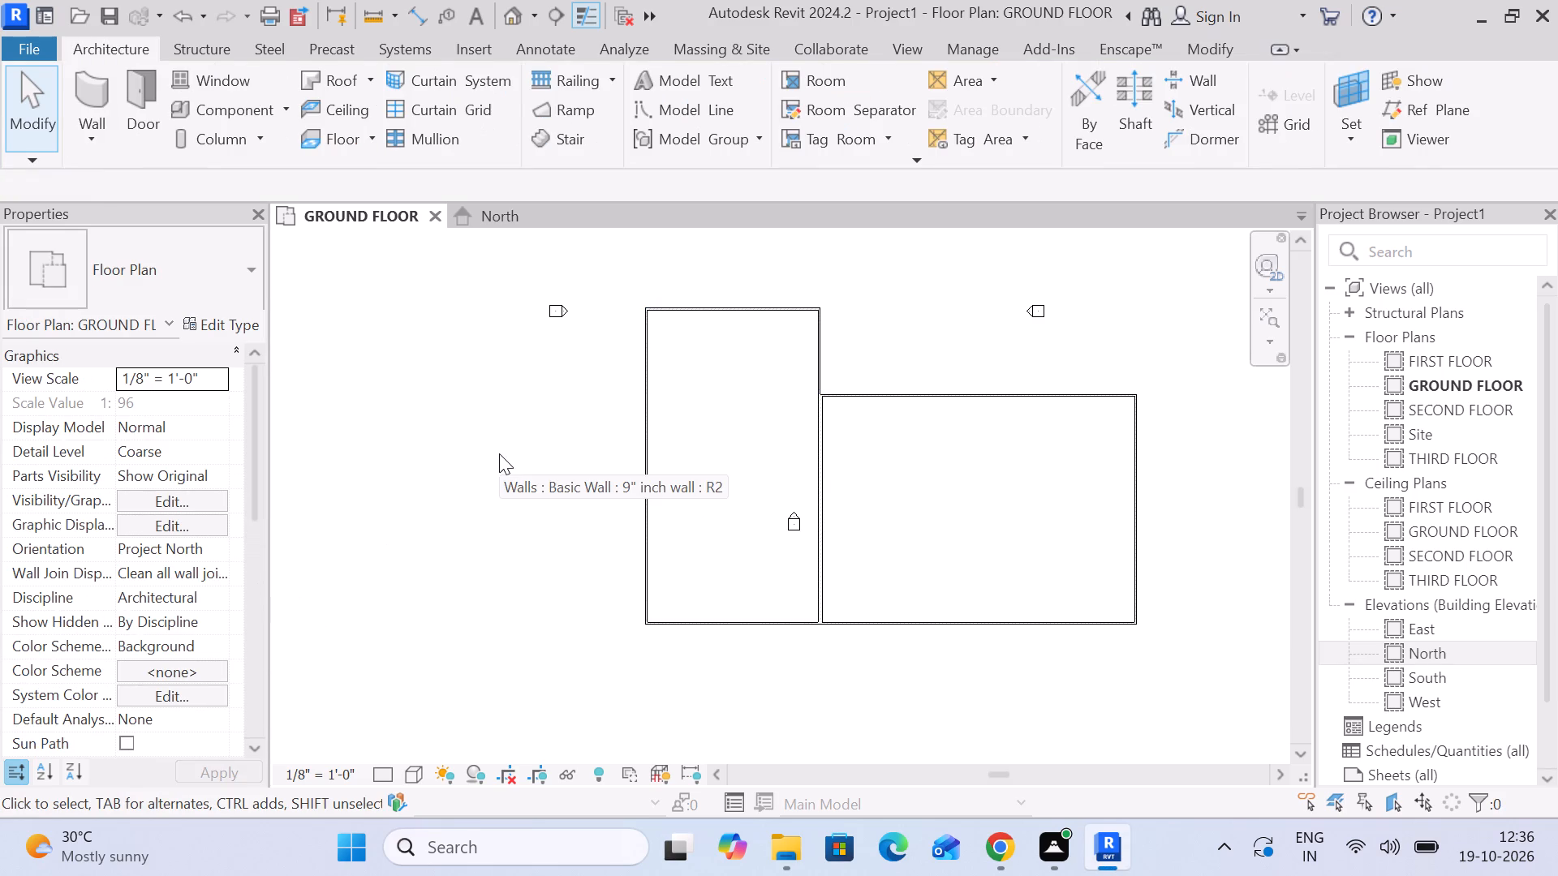
# Examine the narrow block's height against the wide block and levels in the default 3D view and the North and South elevations.
pyautogui.scroll(-2, 499, 453)
pyautogui.moveTo(511, 453); pyautogui.dragTo(486, 414, button='middle')
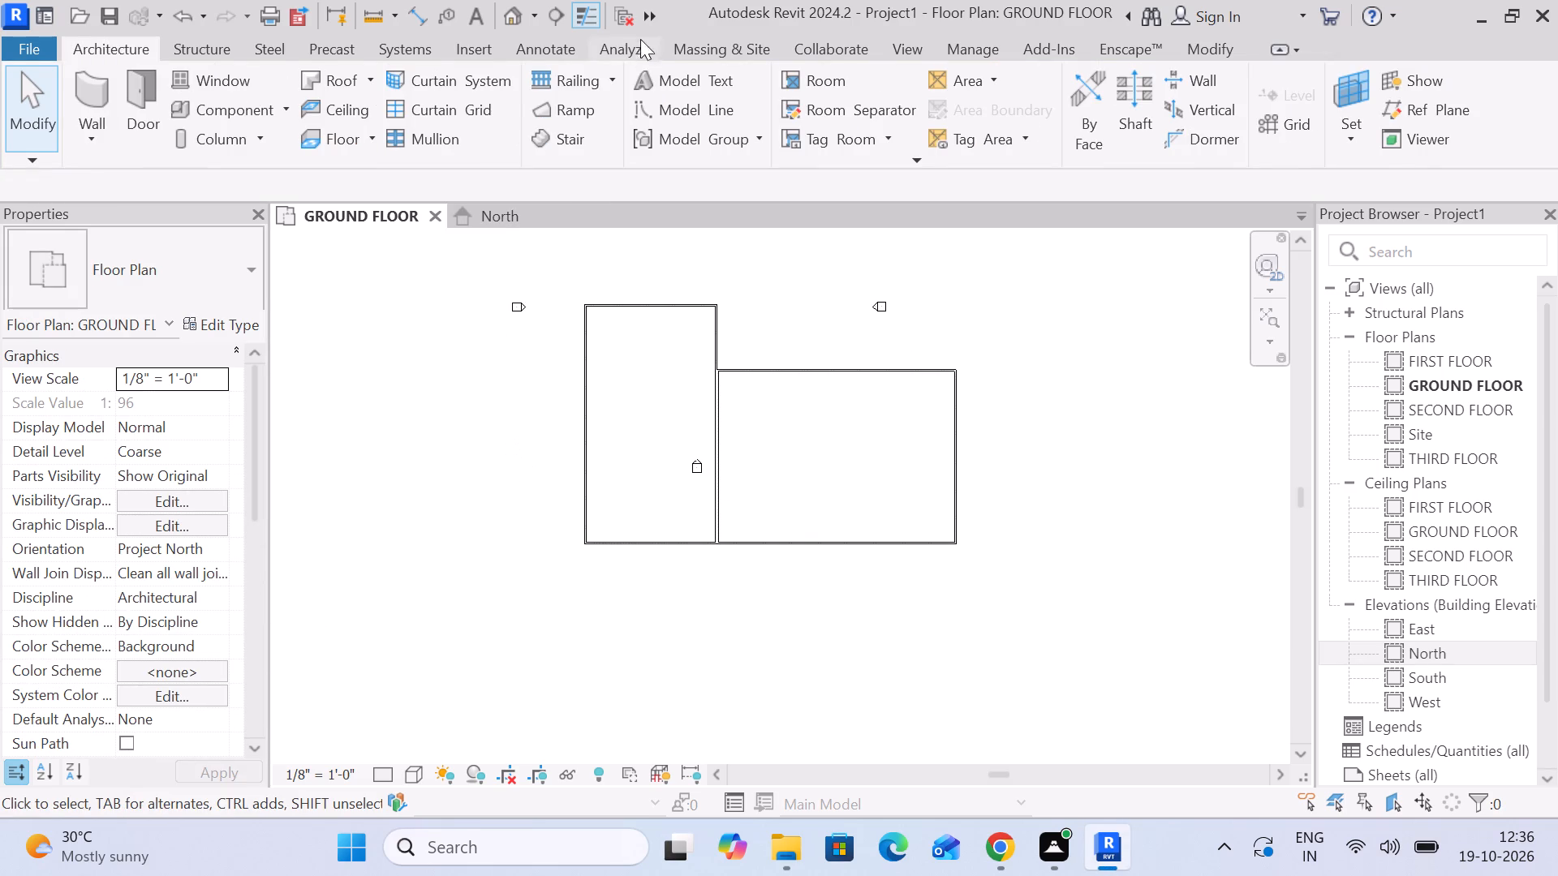
pyautogui.click(511, 22)
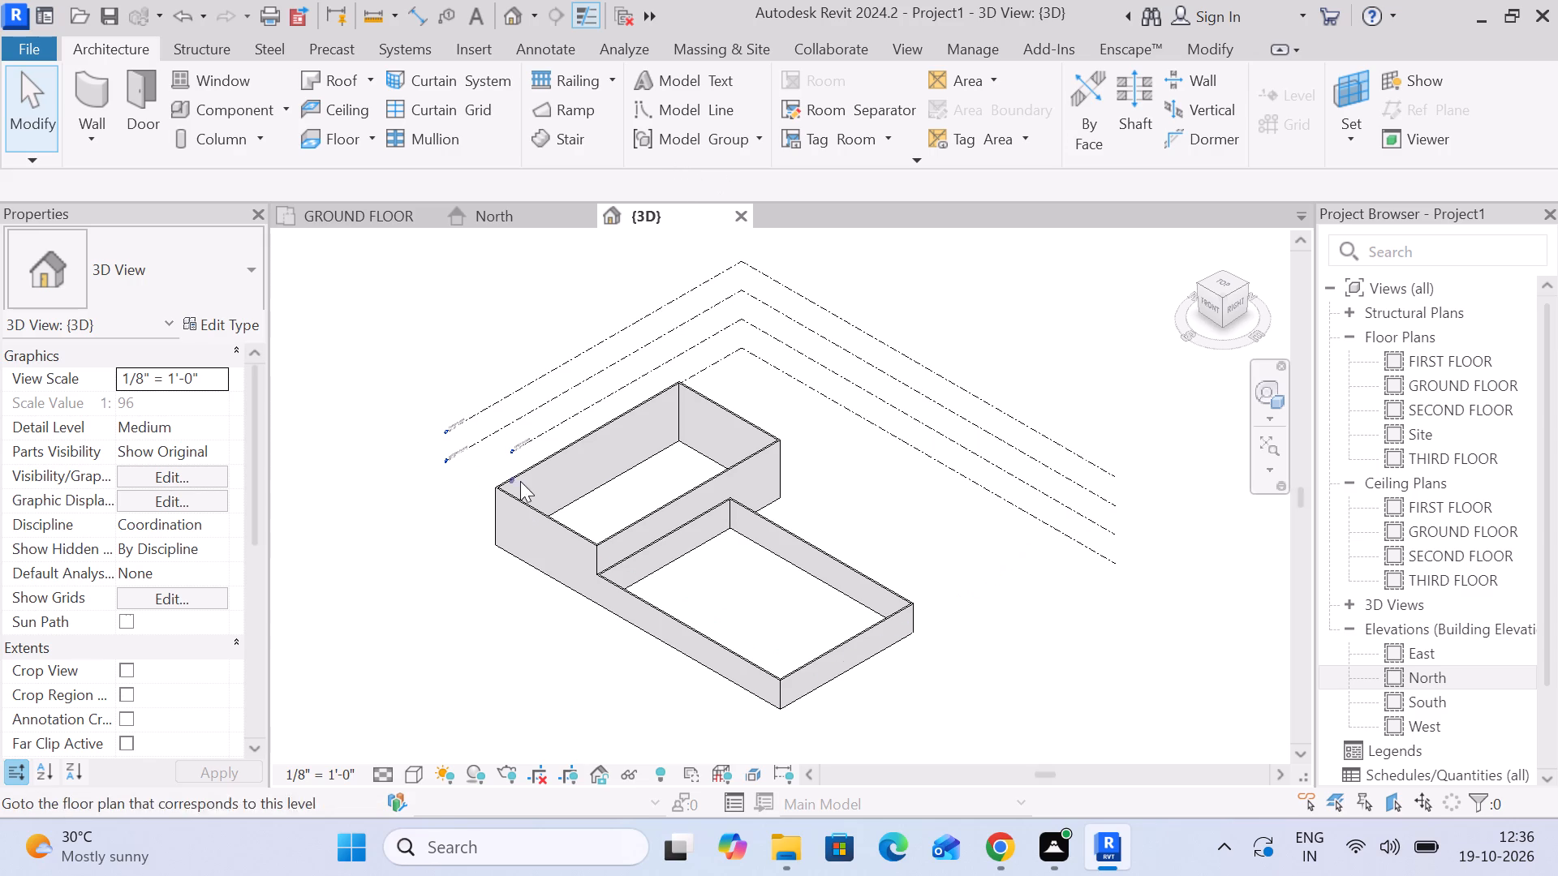
pyautogui.click(439, 360)
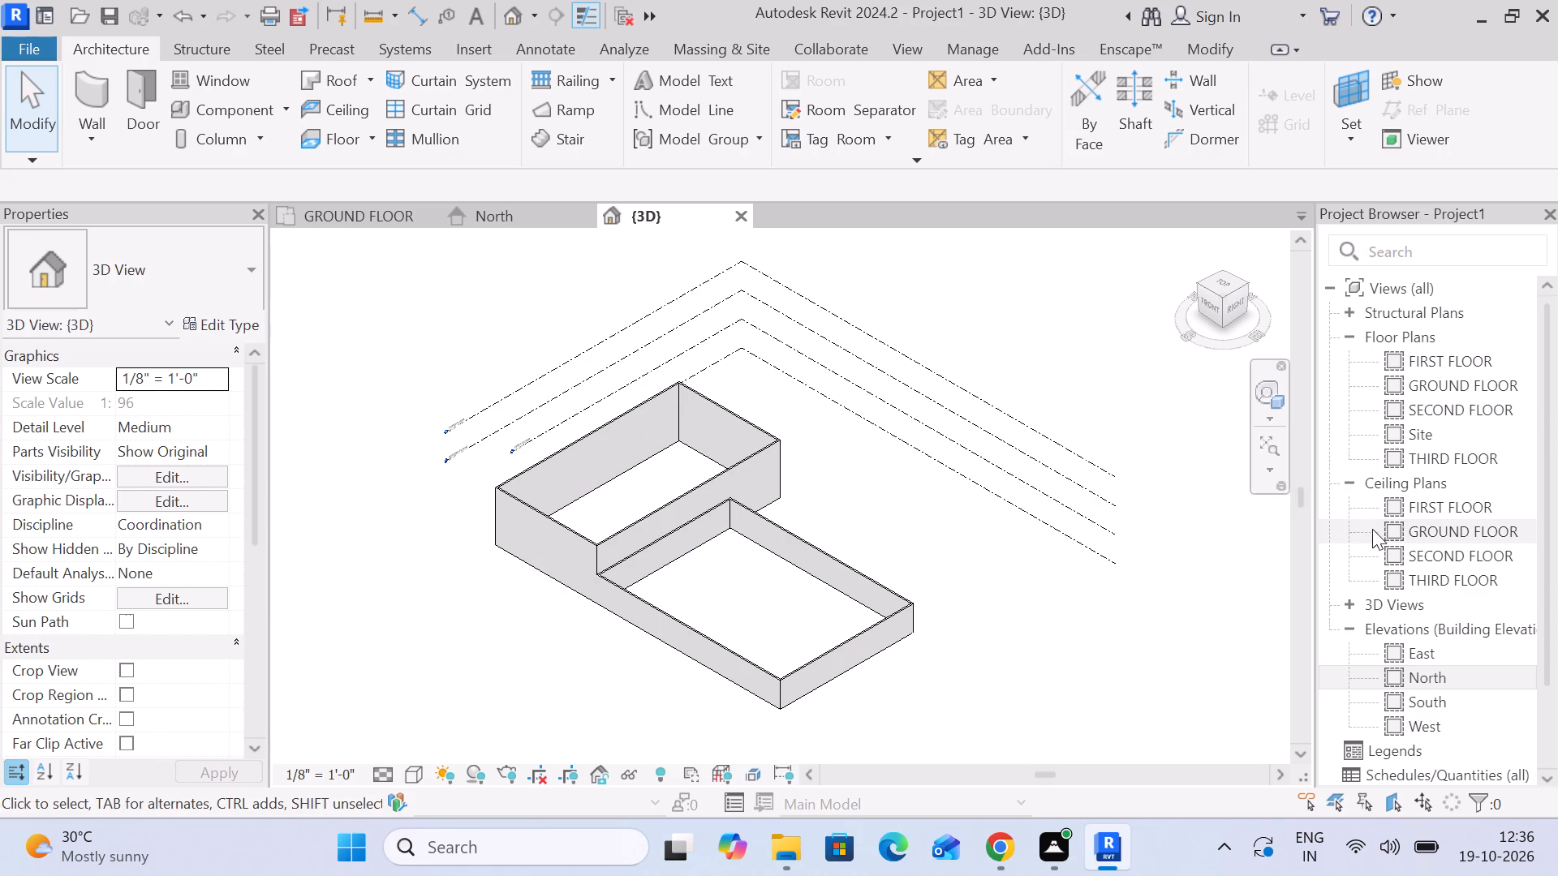
pyautogui.click(540, 225)
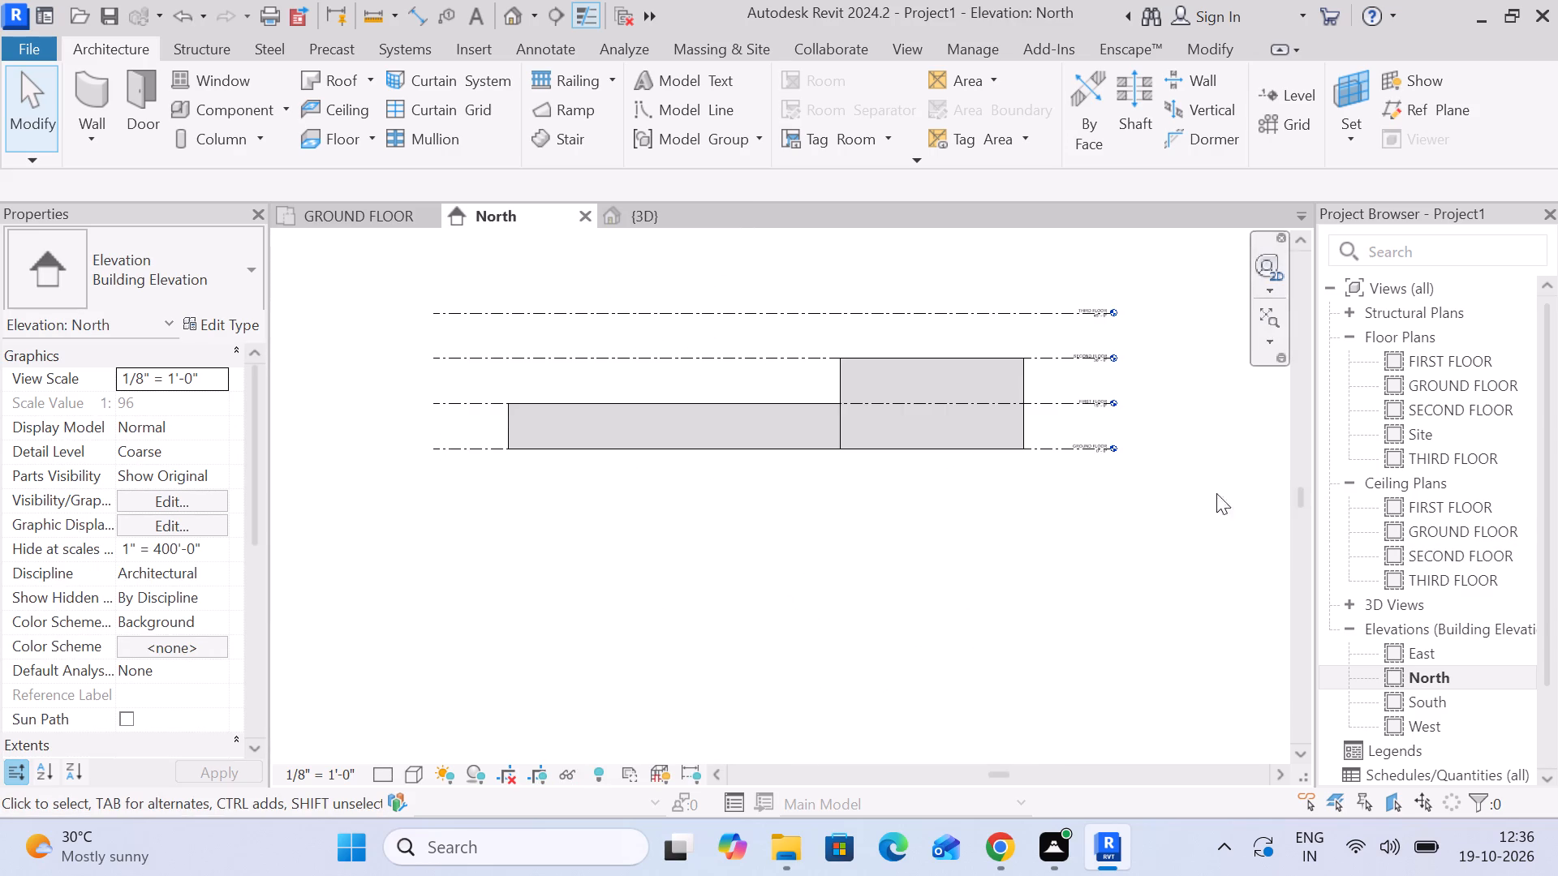
pyautogui.doubleClick(1457, 702)
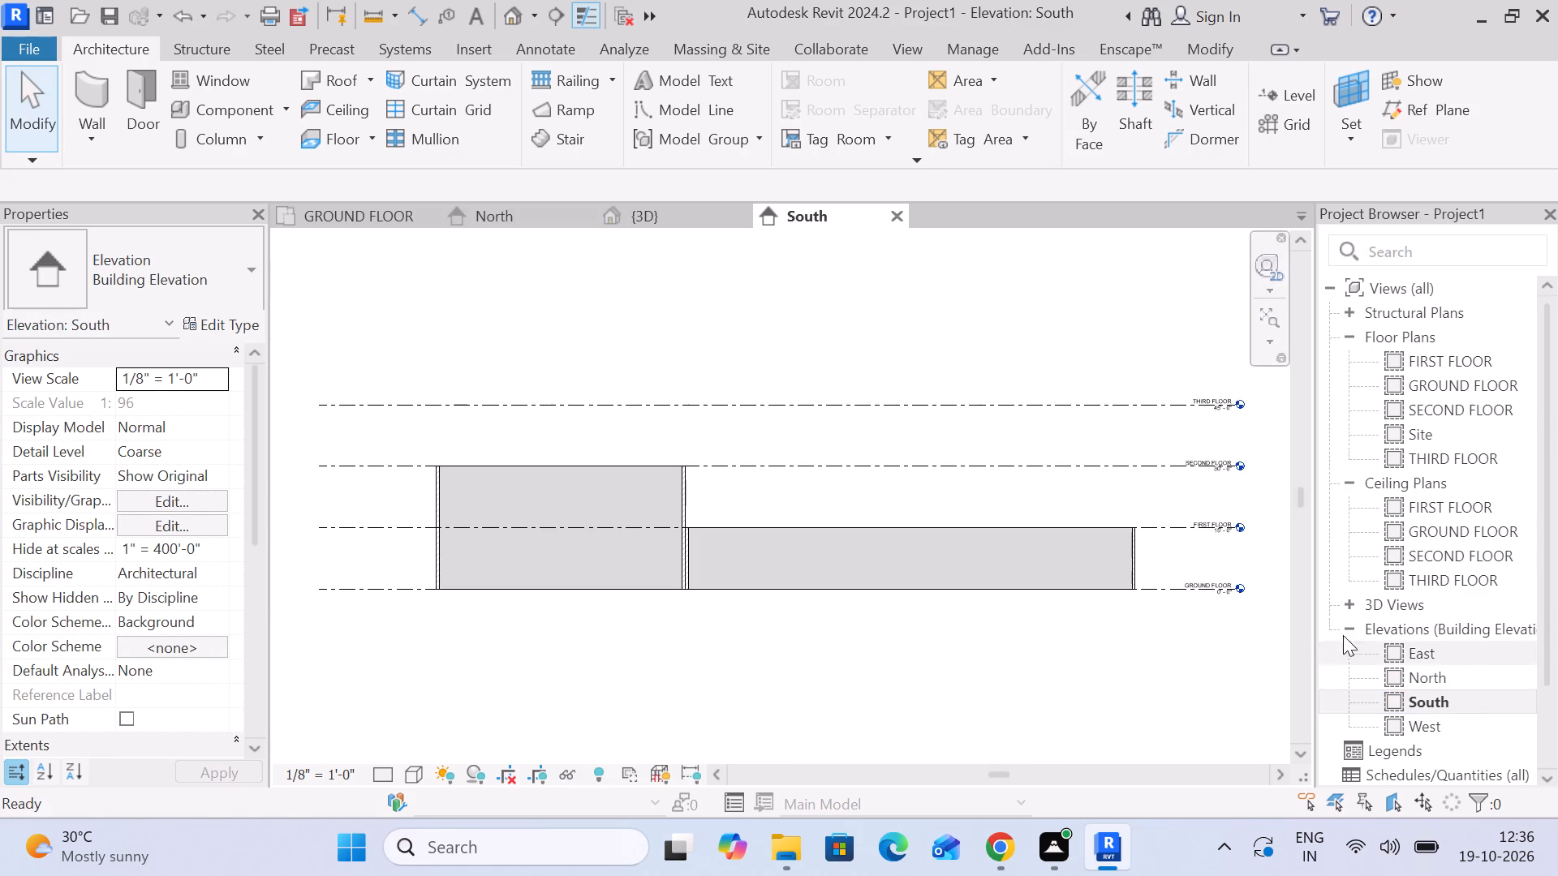
pyautogui.click(895, 216)
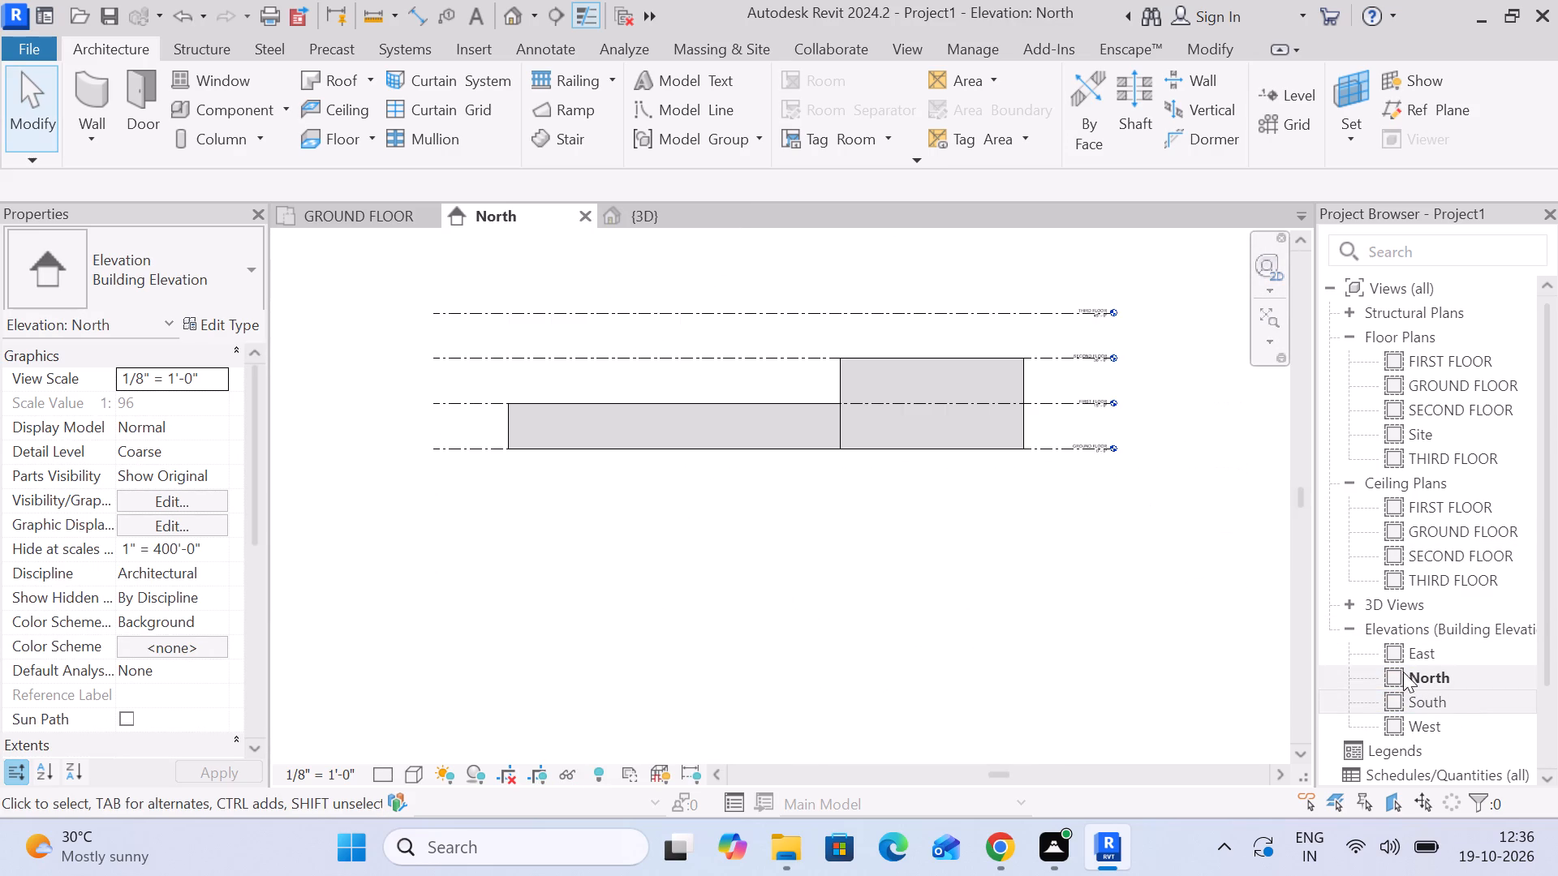
# Open the East elevation and try to stretch the FIRST FLOOR level line's south end past the walls.
pyautogui.doubleClick(1434, 653)
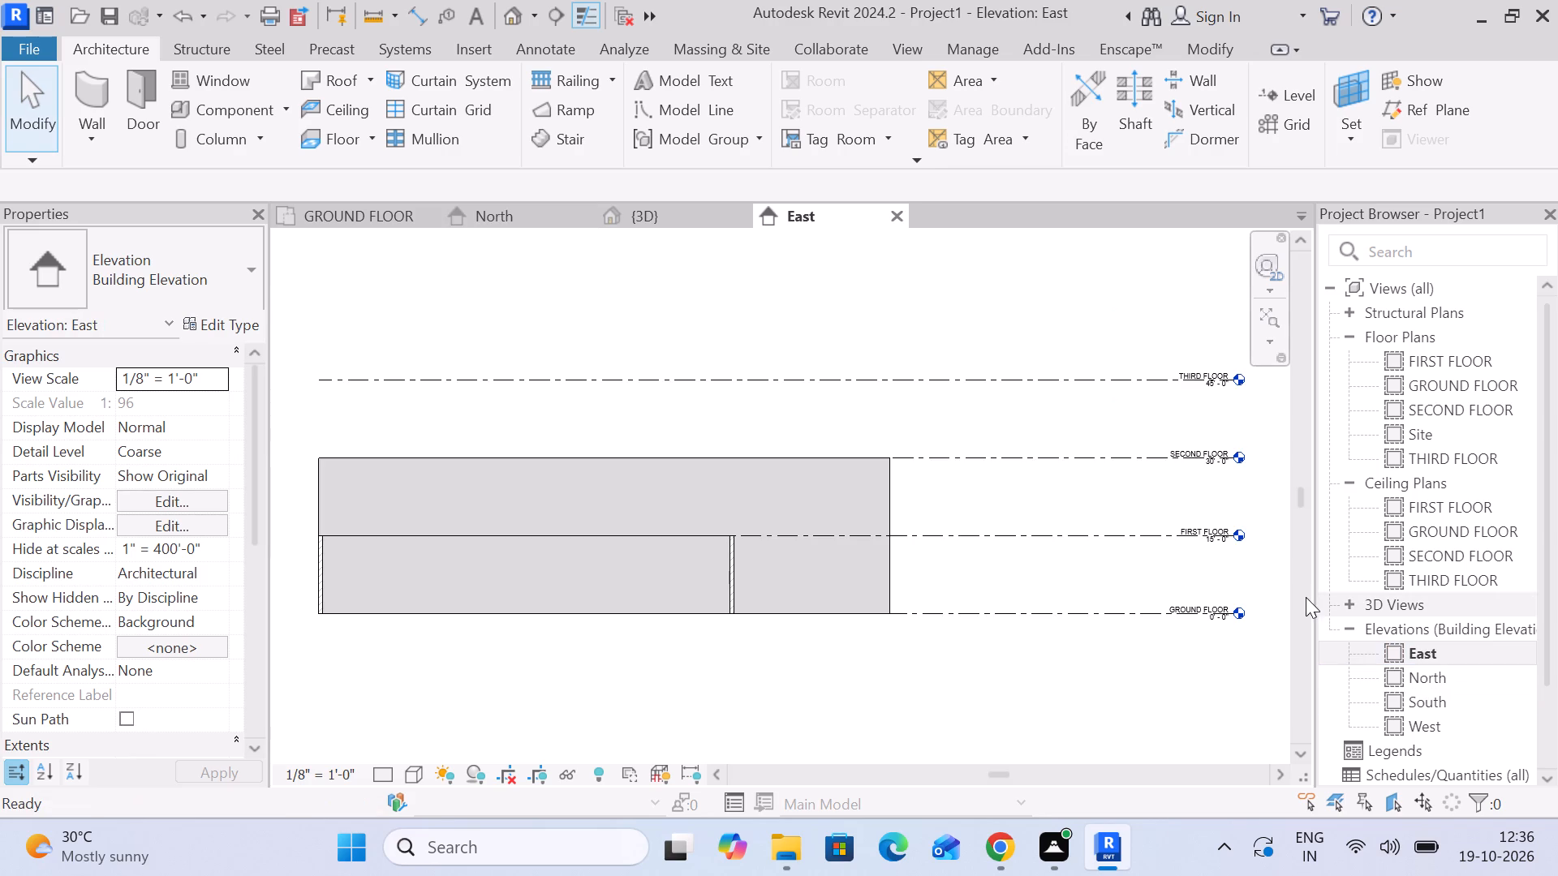
pyautogui.scroll(-4, 1101, 557)
pyautogui.moveTo(1078, 549); pyautogui.dragTo(1009, 441, button='middle')
pyautogui.scroll(1, 1009, 440)
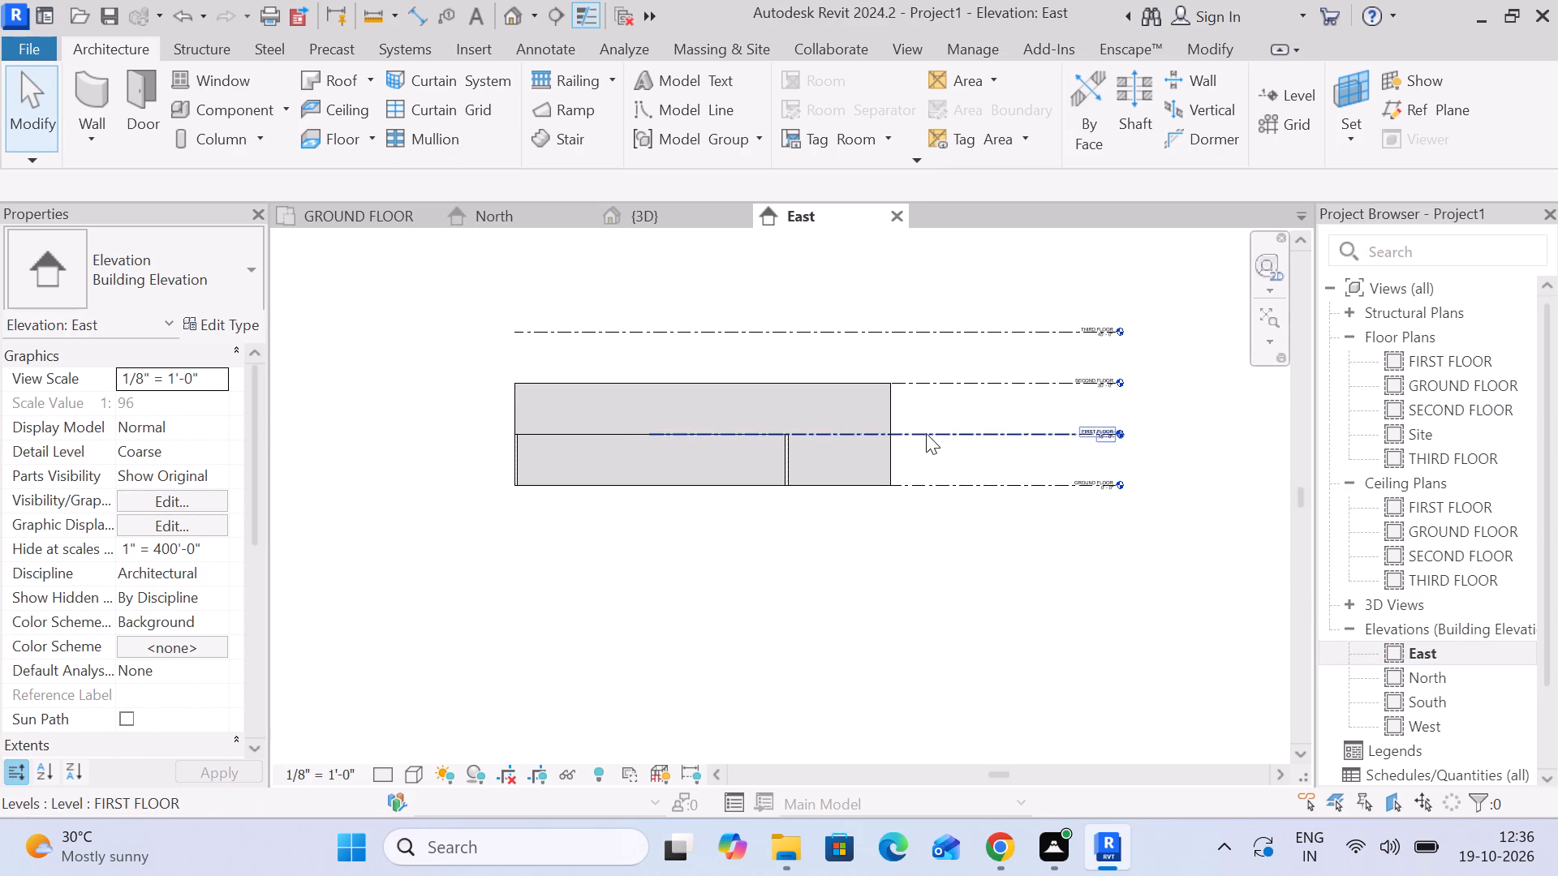
pyautogui.click(926, 433)
pyautogui.click(928, 488)
pyautogui.click(930, 431)
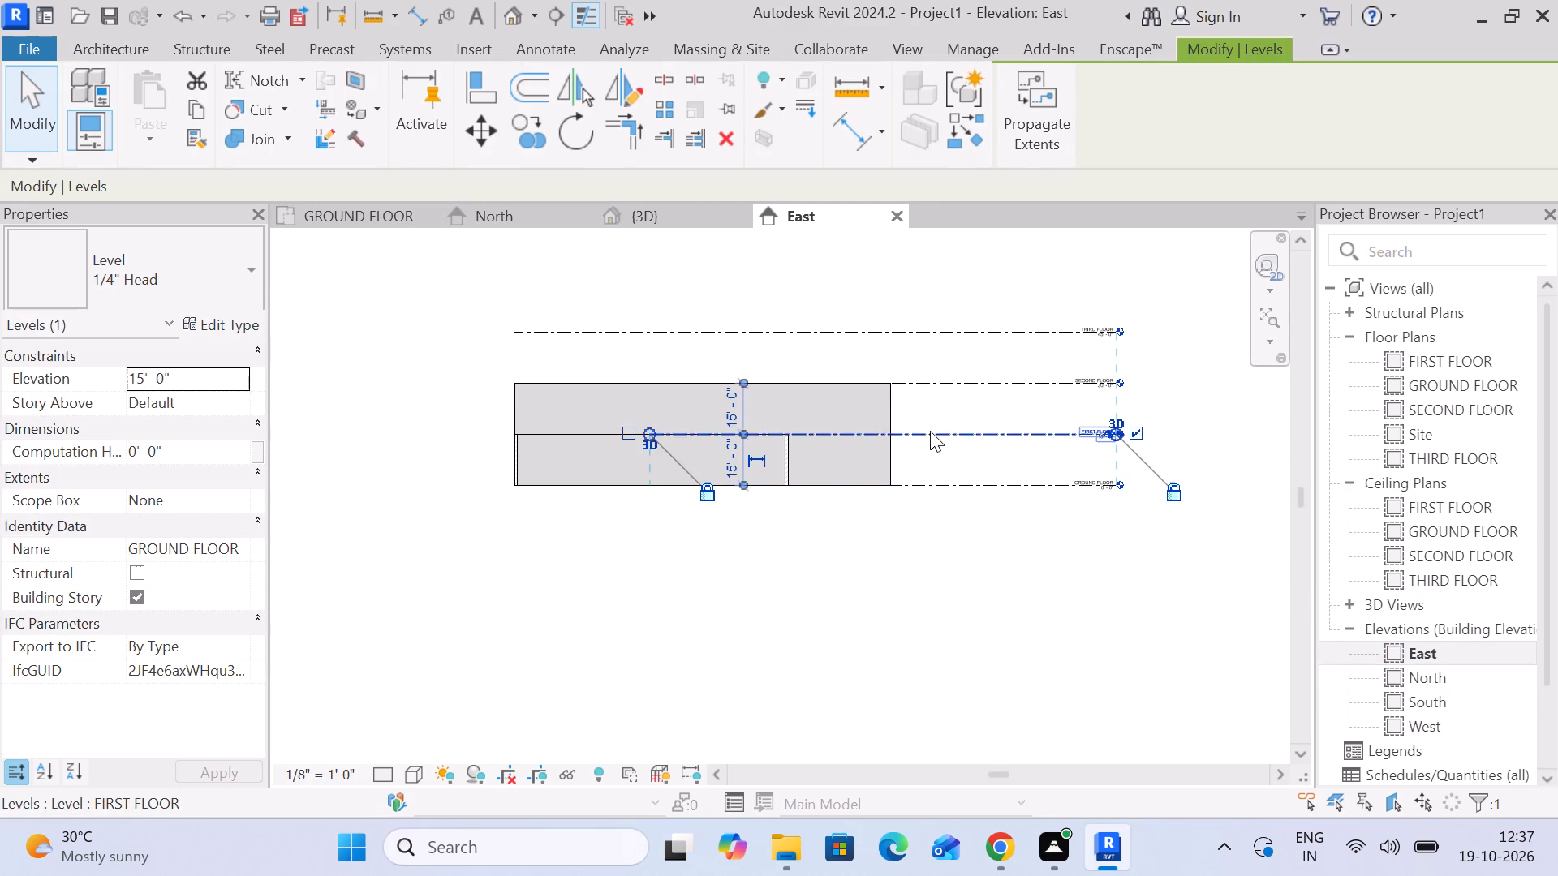
pyautogui.moveTo(646, 437); pyautogui.dragTo(528, 426)
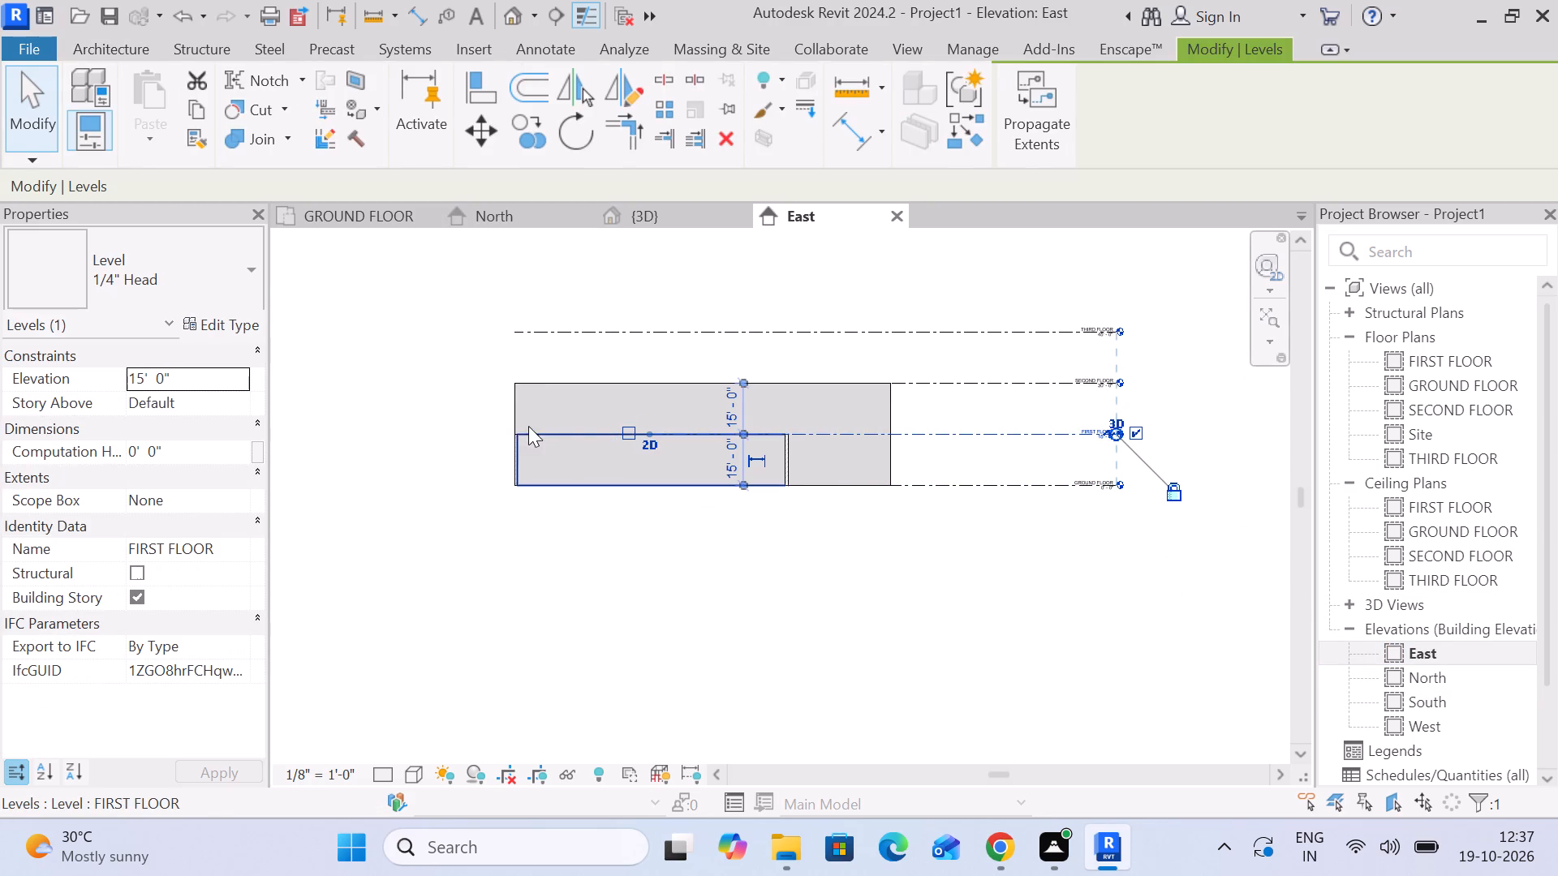
pyautogui.moveTo(528, 426); pyautogui.dragTo(508, 423)
pyautogui.click(943, 435)
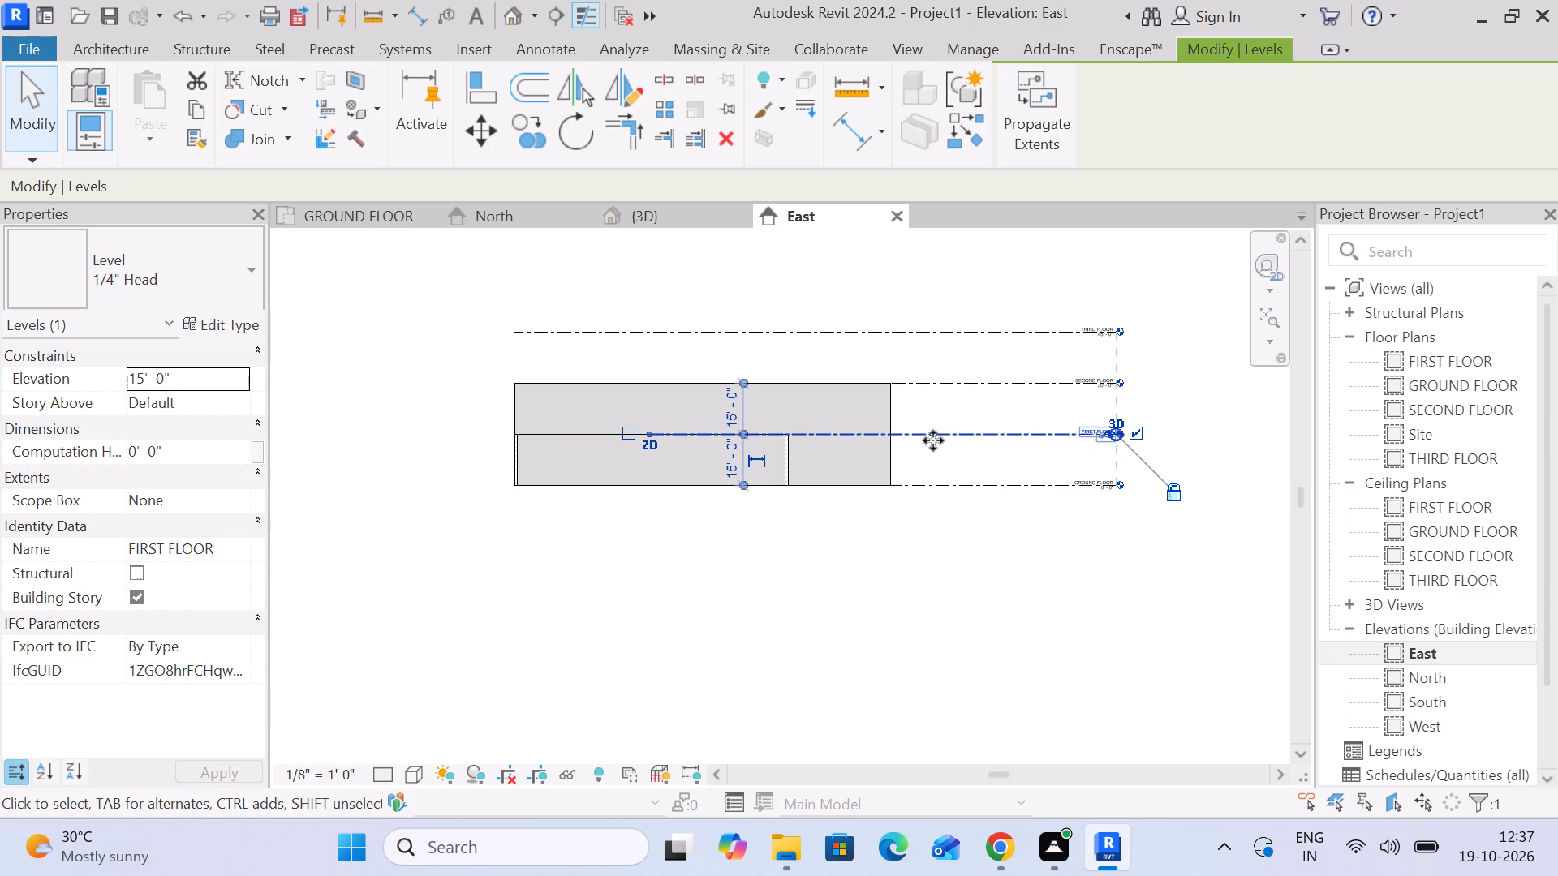
pyautogui.click(846, 551)
# Extend the GROUND FLOOR level line's south end to align with the THIRD FLOOR line's end at the walls' south edge.
pyautogui.click(956, 483)
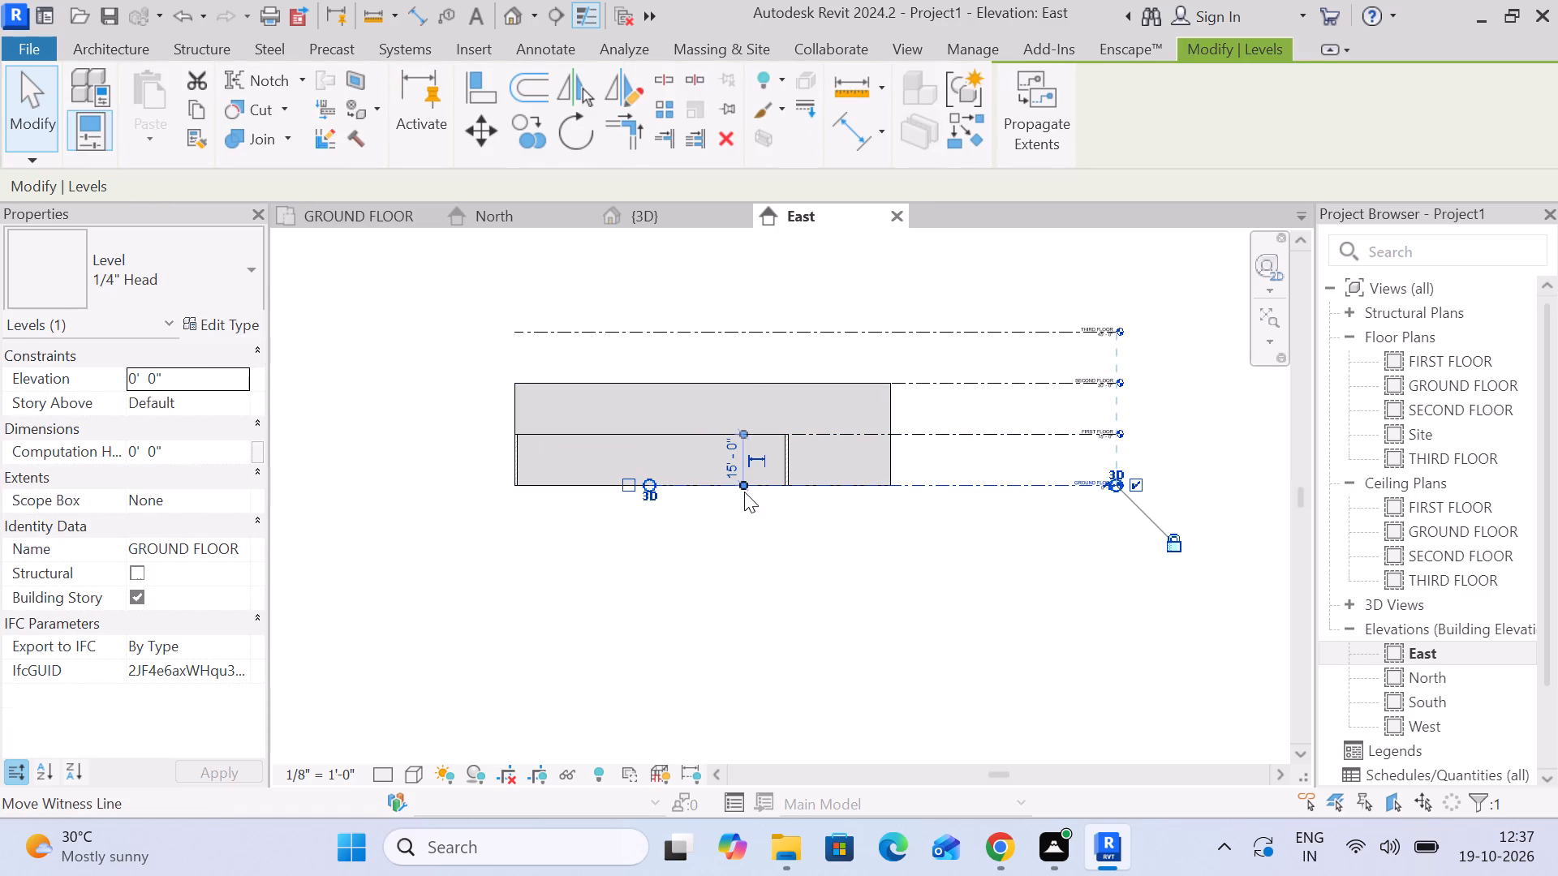
pyautogui.scroll(3, 654, 474)
pyautogui.scroll(-1, 649, 482)
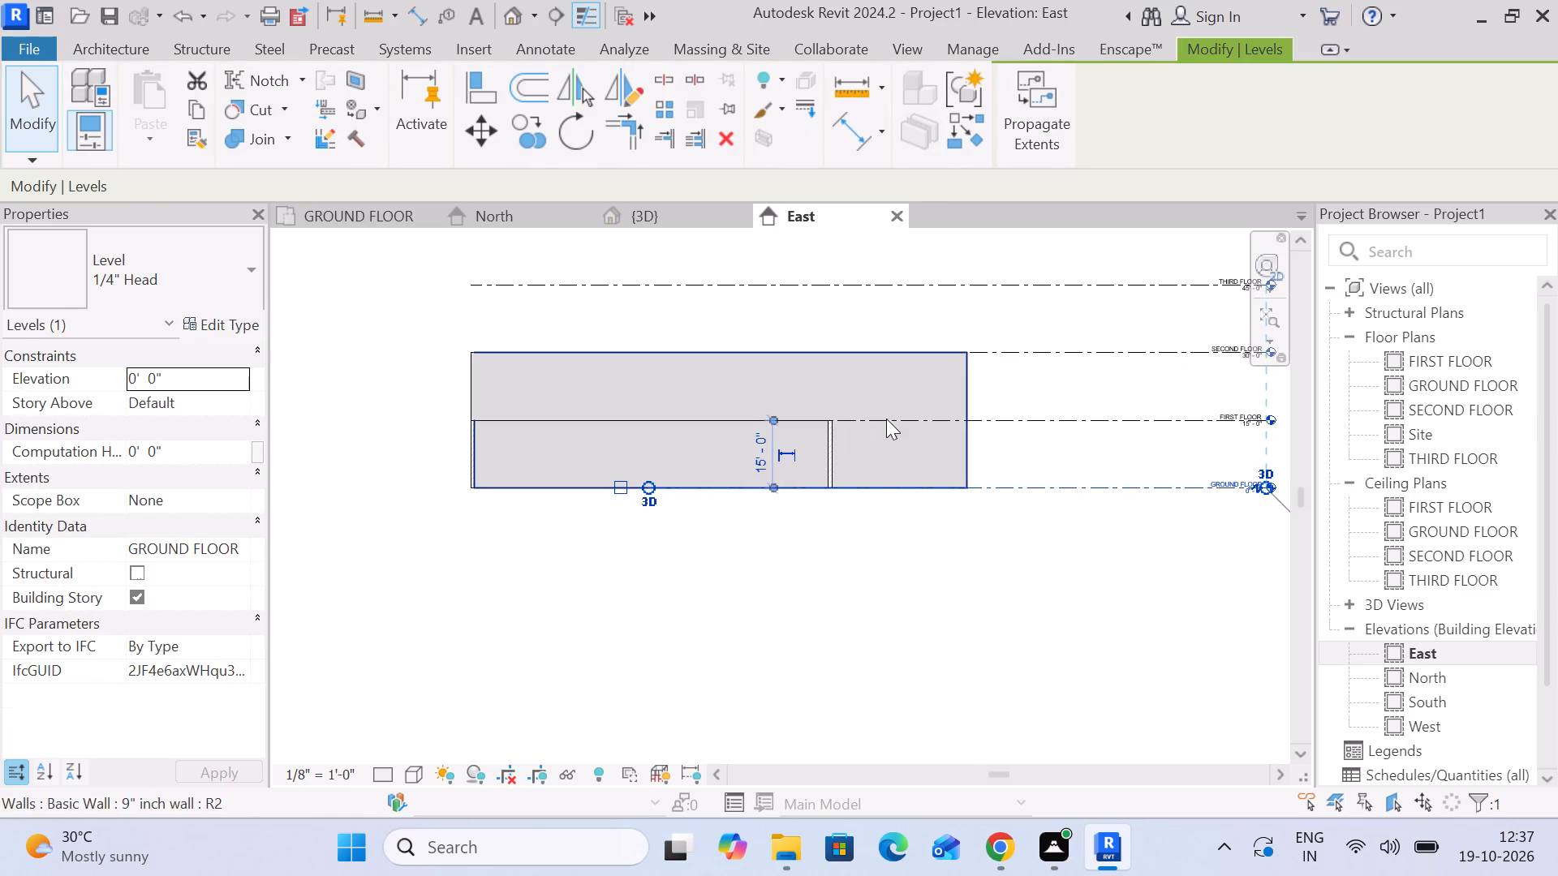
pyautogui.click(1087, 428)
pyautogui.click(1037, 493)
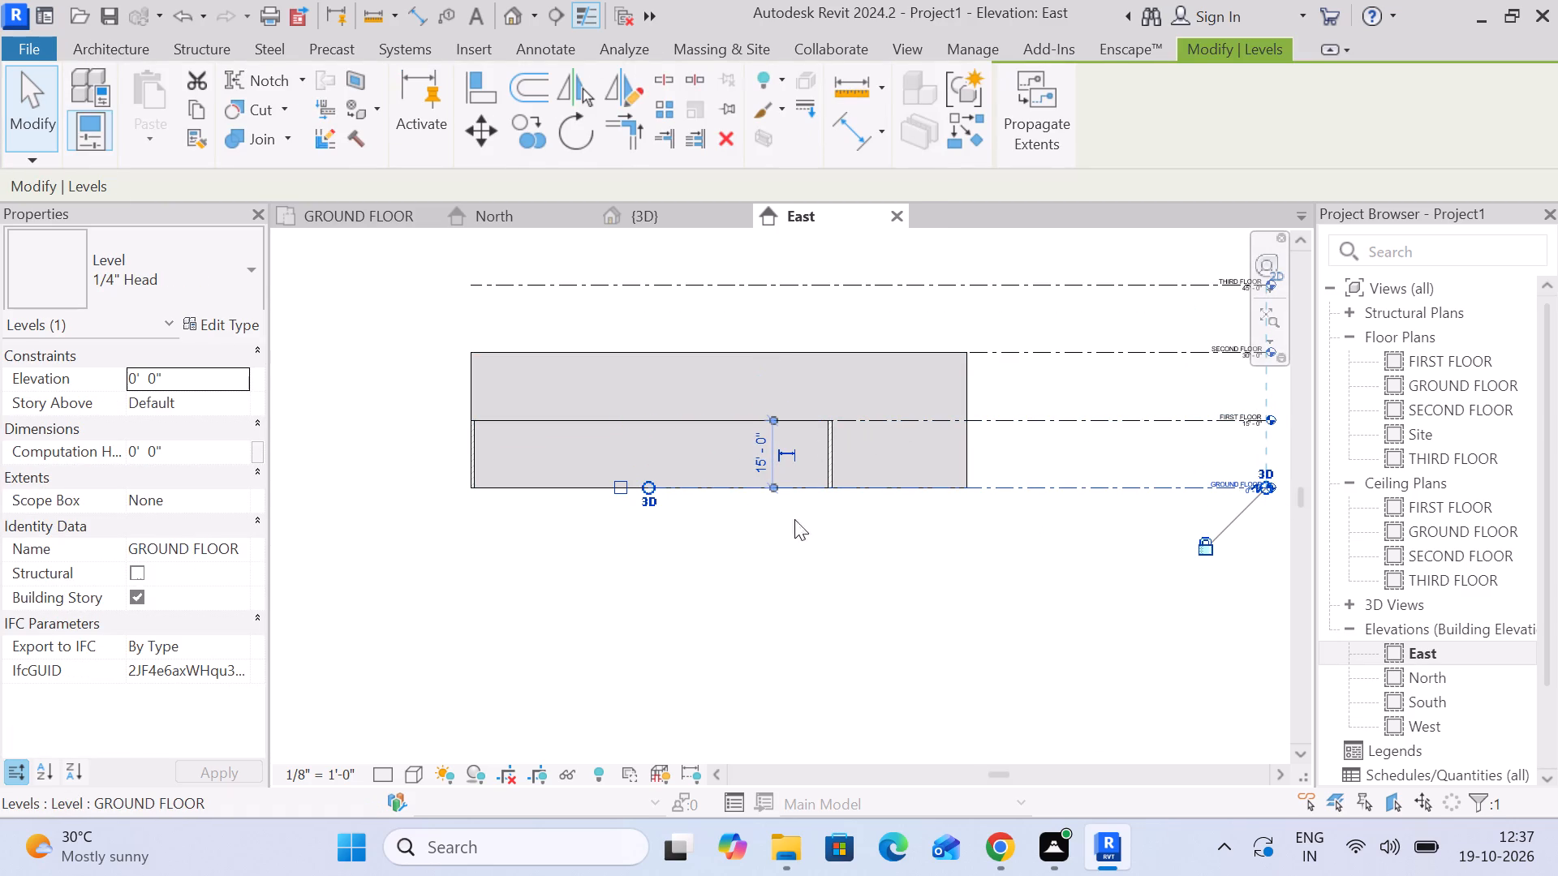
pyautogui.moveTo(647, 484); pyautogui.dragTo(595, 484)
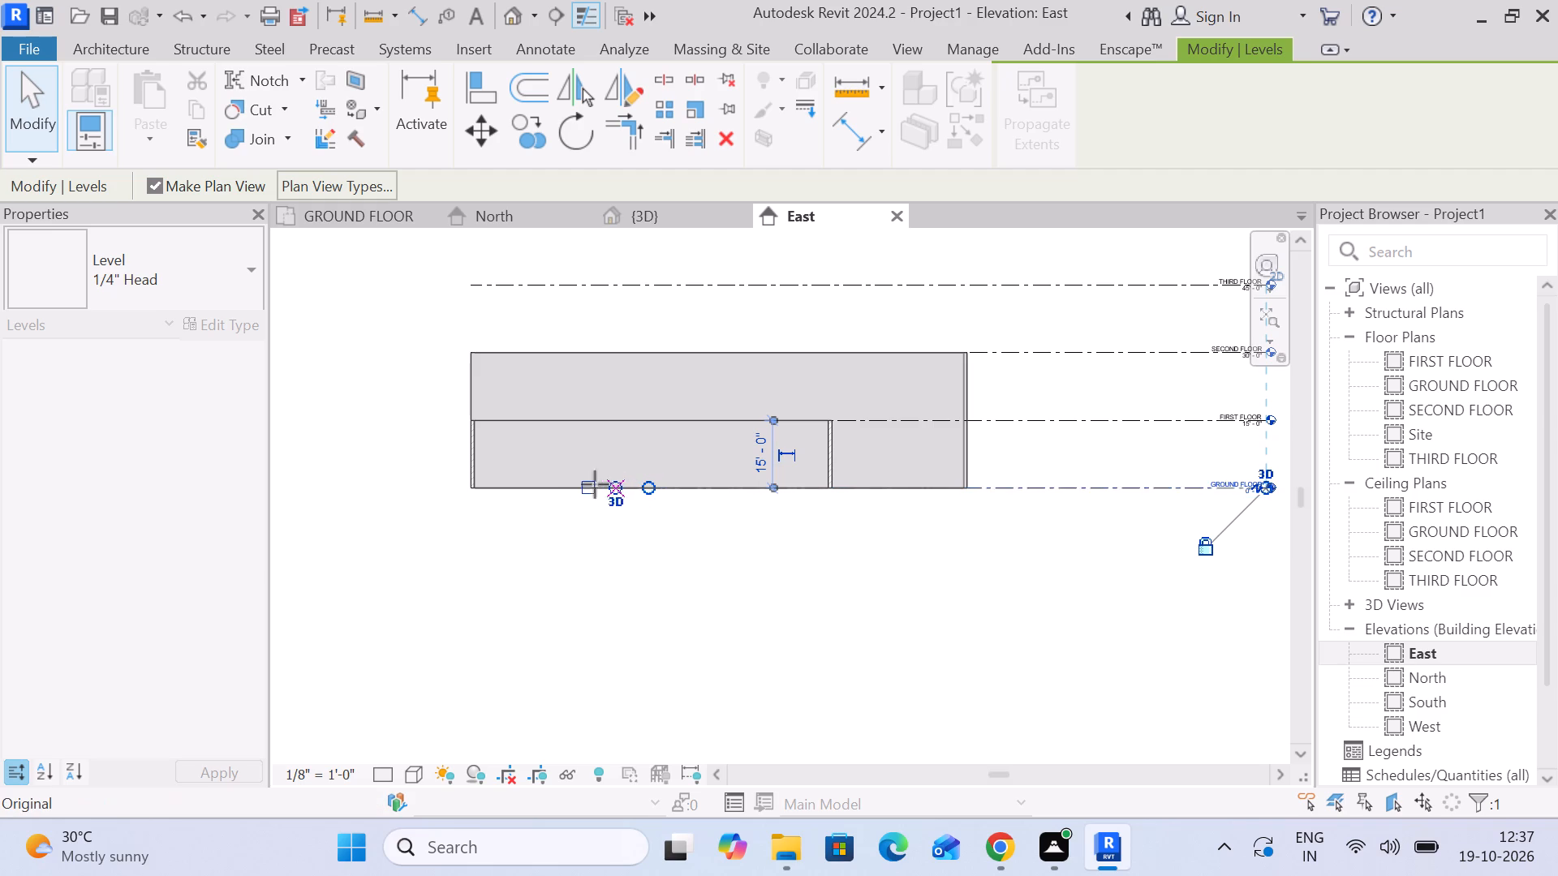
pyautogui.moveTo(595, 484); pyautogui.dragTo(460, 475)
pyautogui.moveTo(460, 475); pyautogui.dragTo(464, 475)
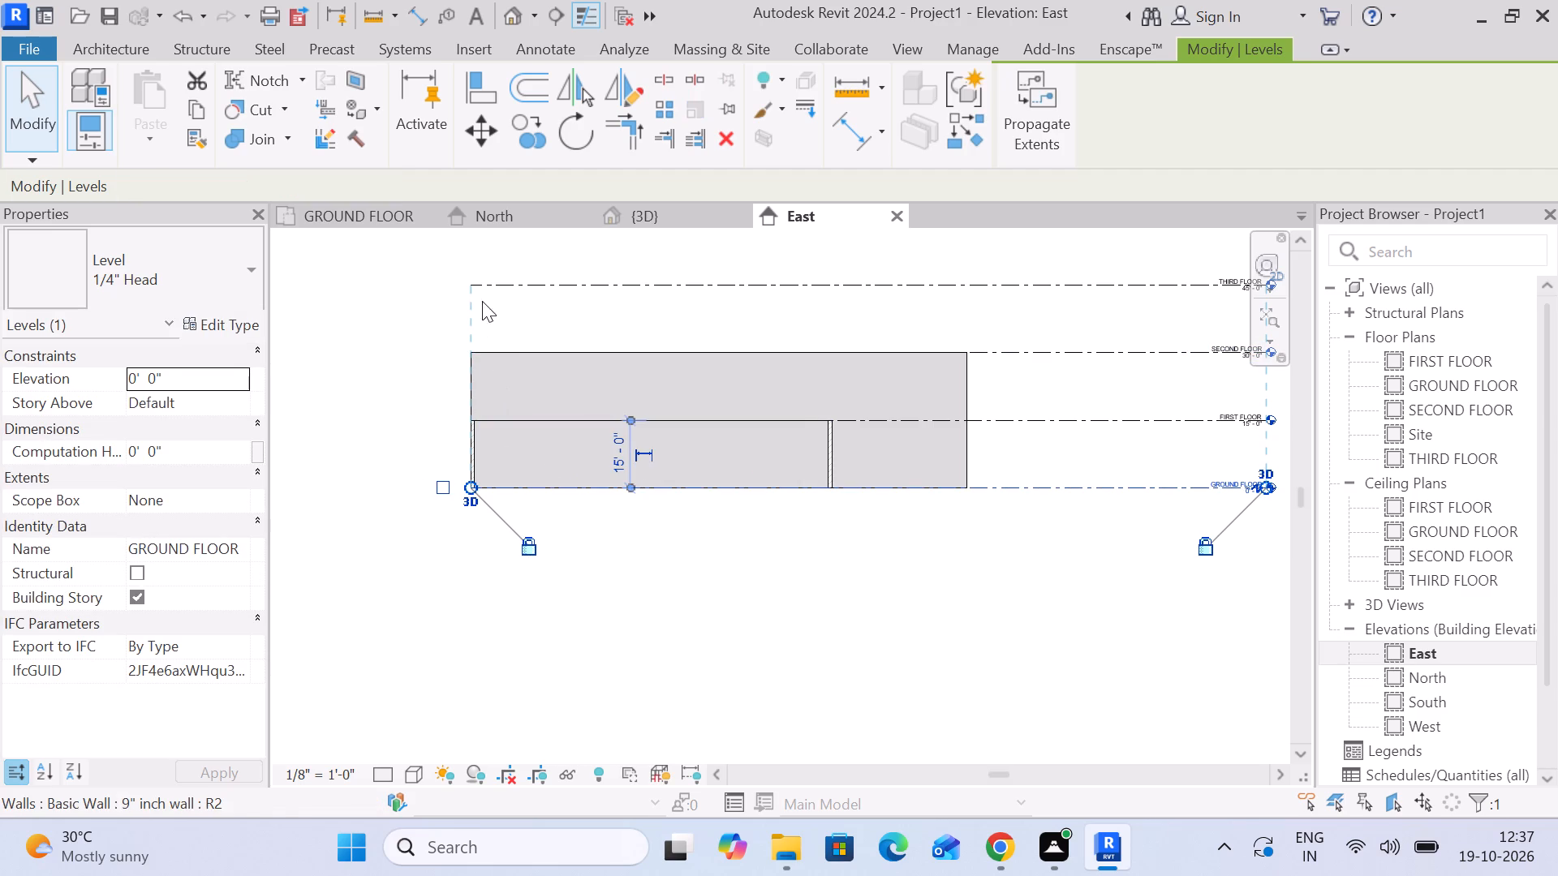
# Stretch the THIRD FLOOR level line and the level ends locked to it southward beyond the walls.
pyautogui.click(486, 285)
pyautogui.moveTo(558, 332); pyautogui.dragTo(1006, 393, button='middle')
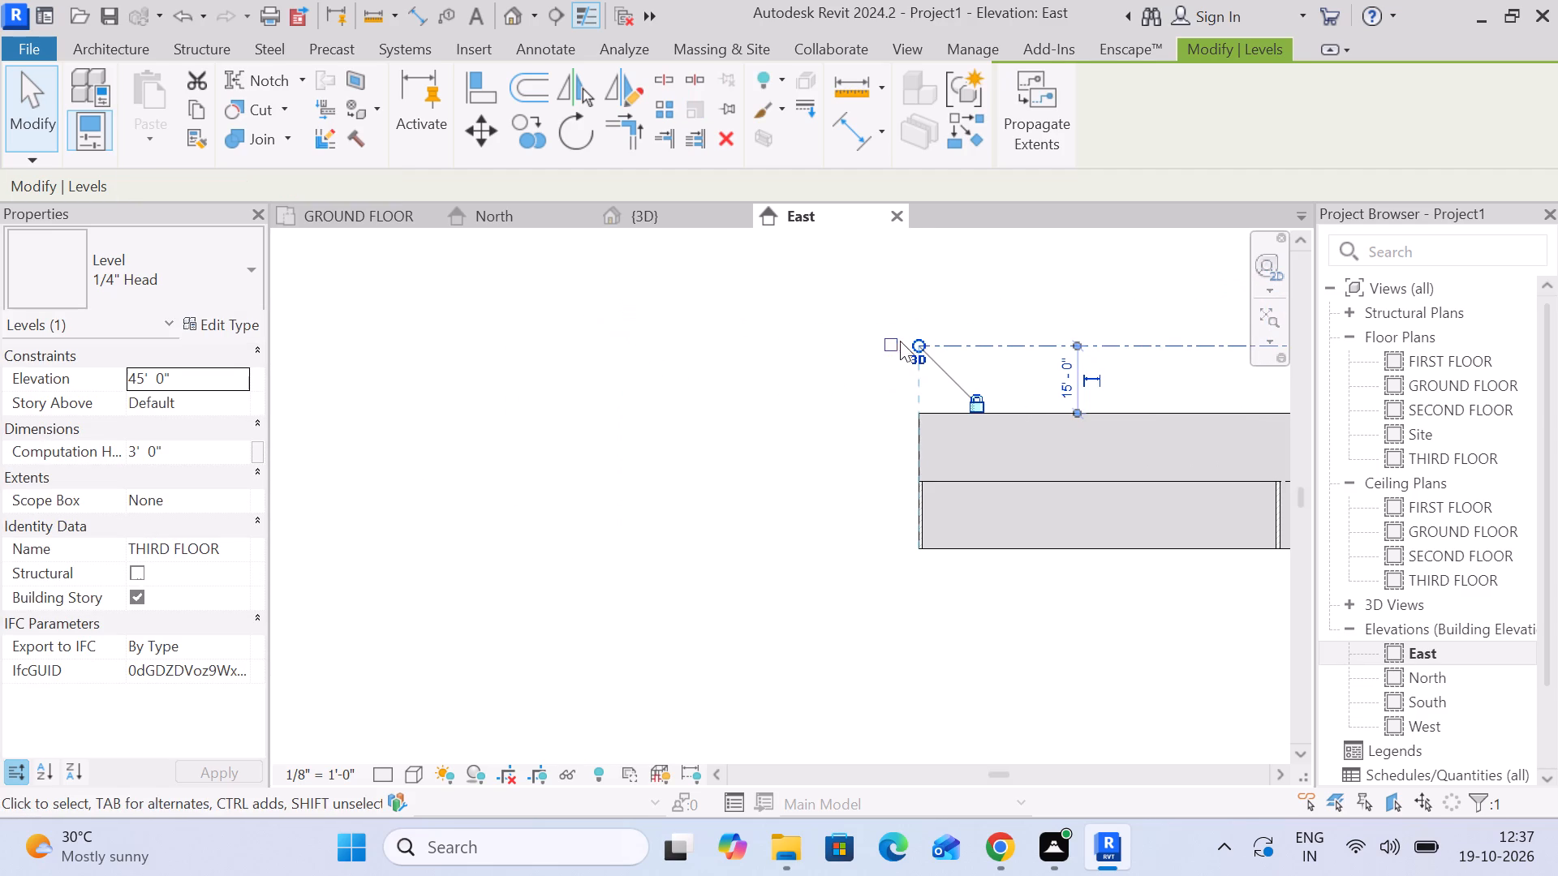
pyautogui.moveTo(916, 347); pyautogui.dragTo(803, 349)
pyautogui.scroll(-3, 868, 508)
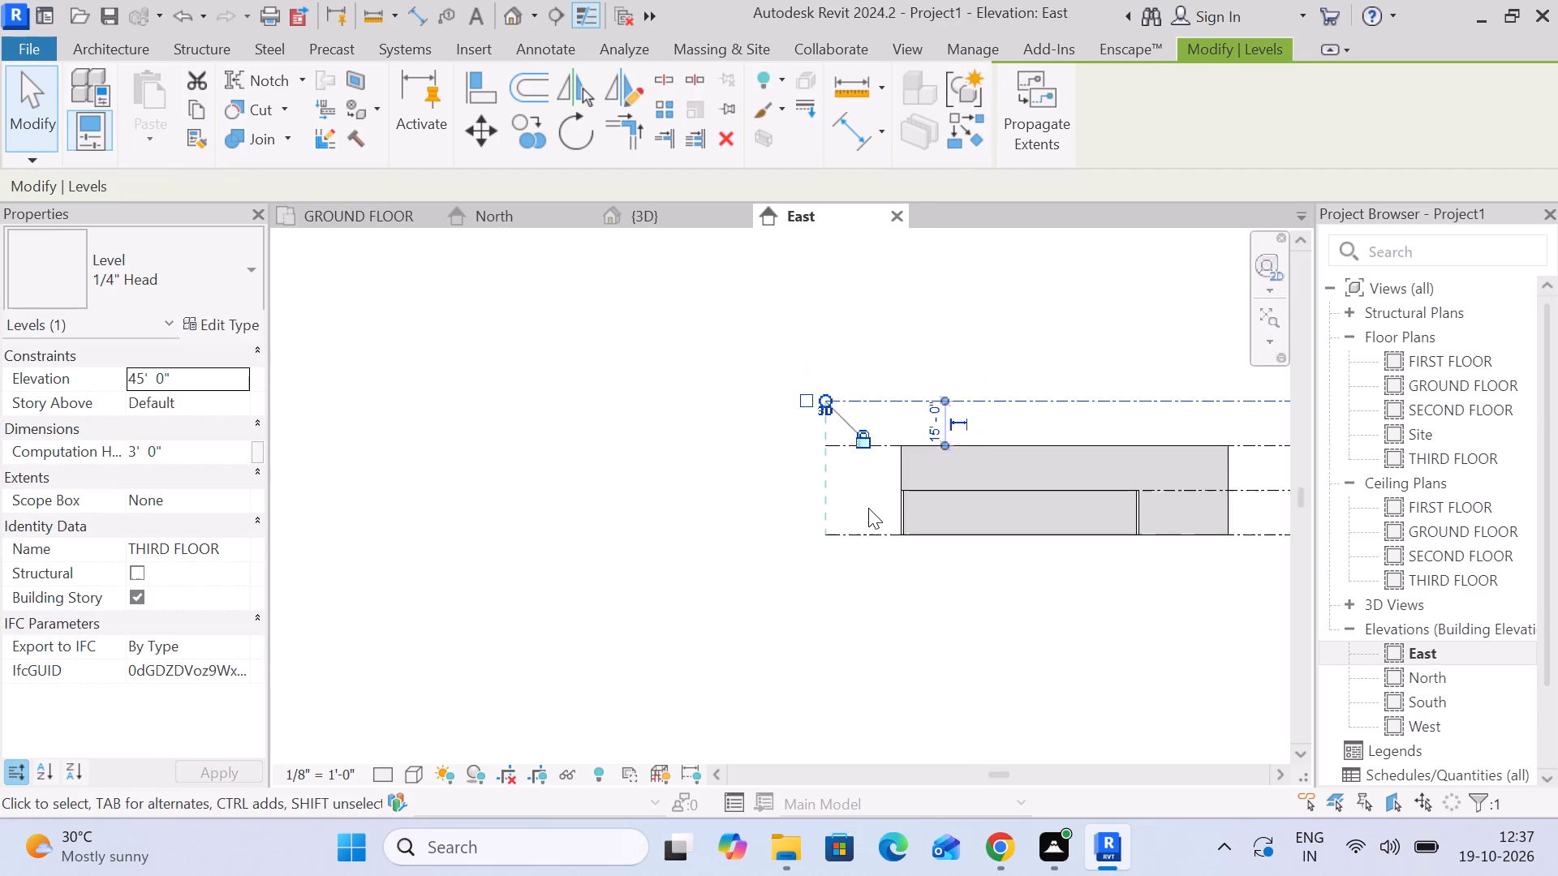
pyautogui.moveTo(864, 508); pyautogui.dragTo(624, 361, button='middle')
pyautogui.click(962, 547)
# Extend the FIRST FLOOR level line's south end in the East elevation past the walls to align with the other level lines.
pyautogui.click(1057, 342)
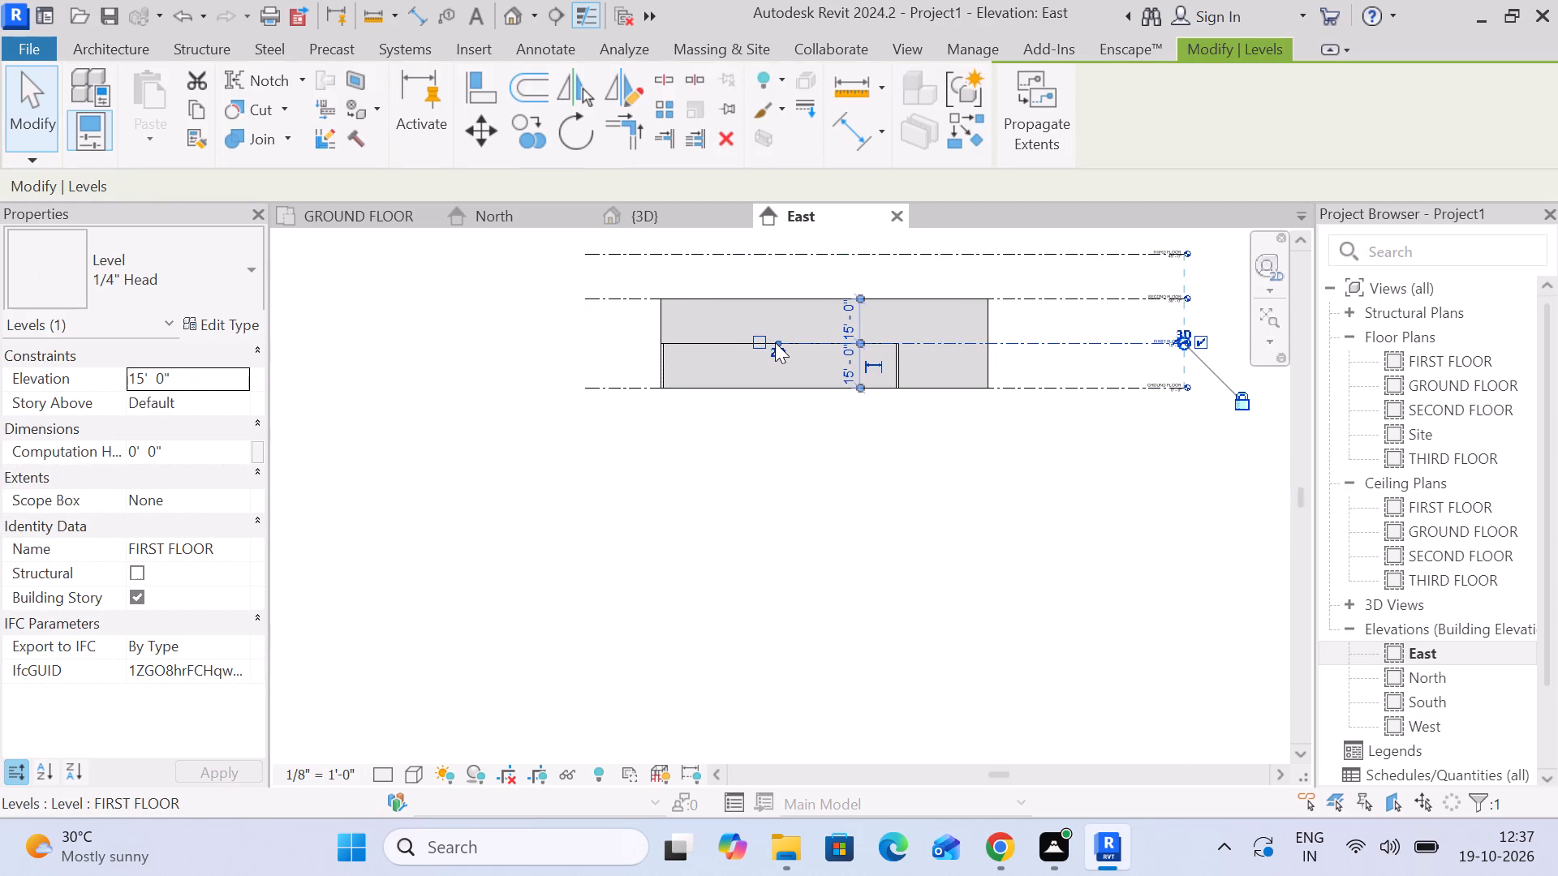
pyautogui.scroll(8, 773, 343)
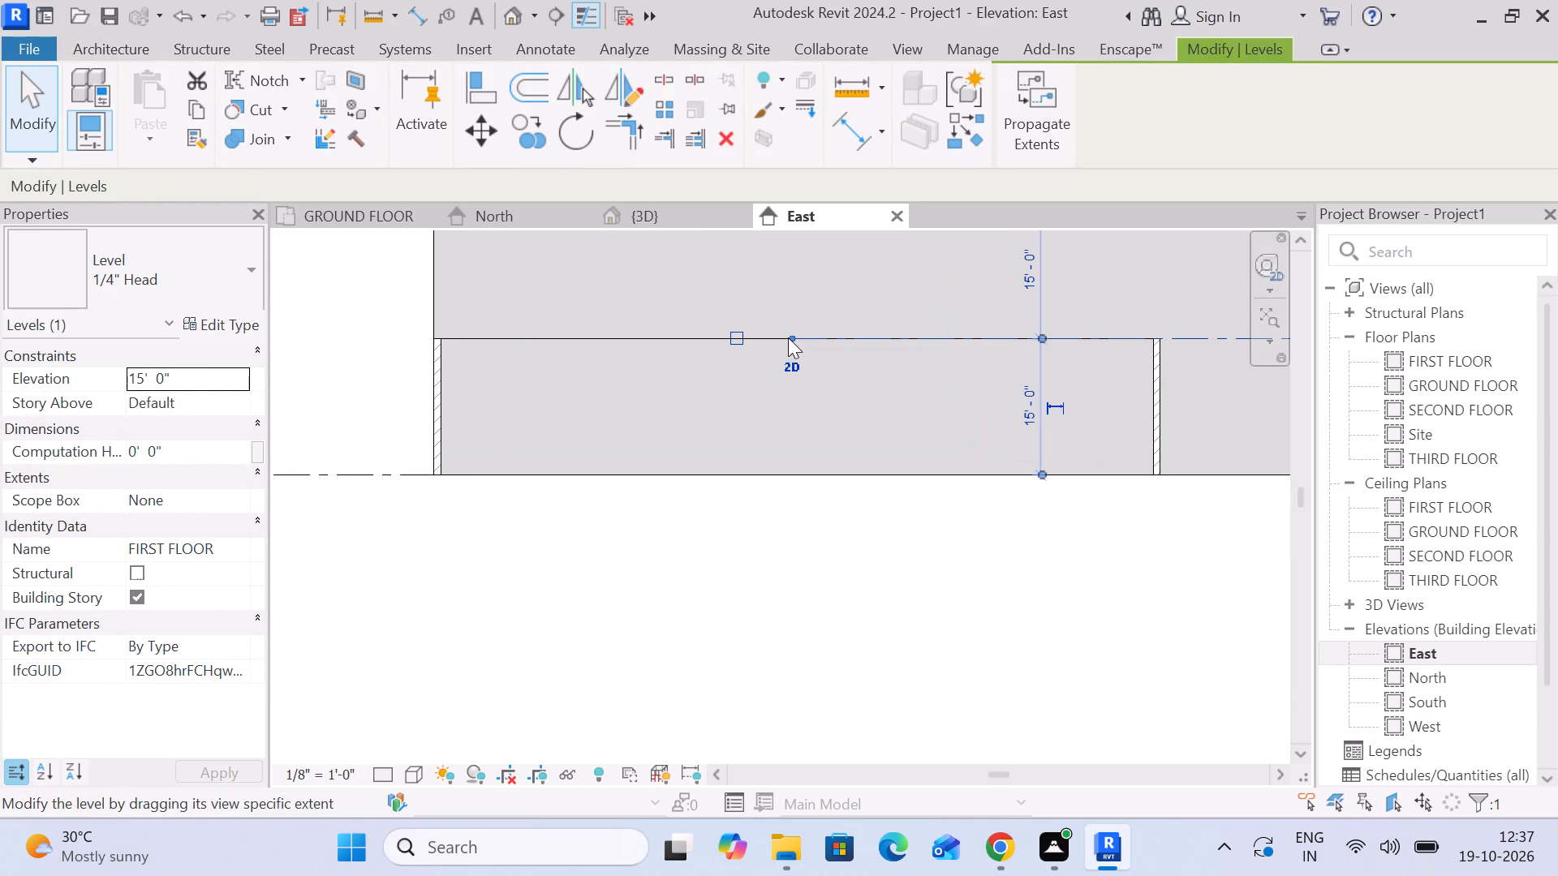
pyautogui.moveTo(788, 337); pyautogui.dragTo(331, 305)
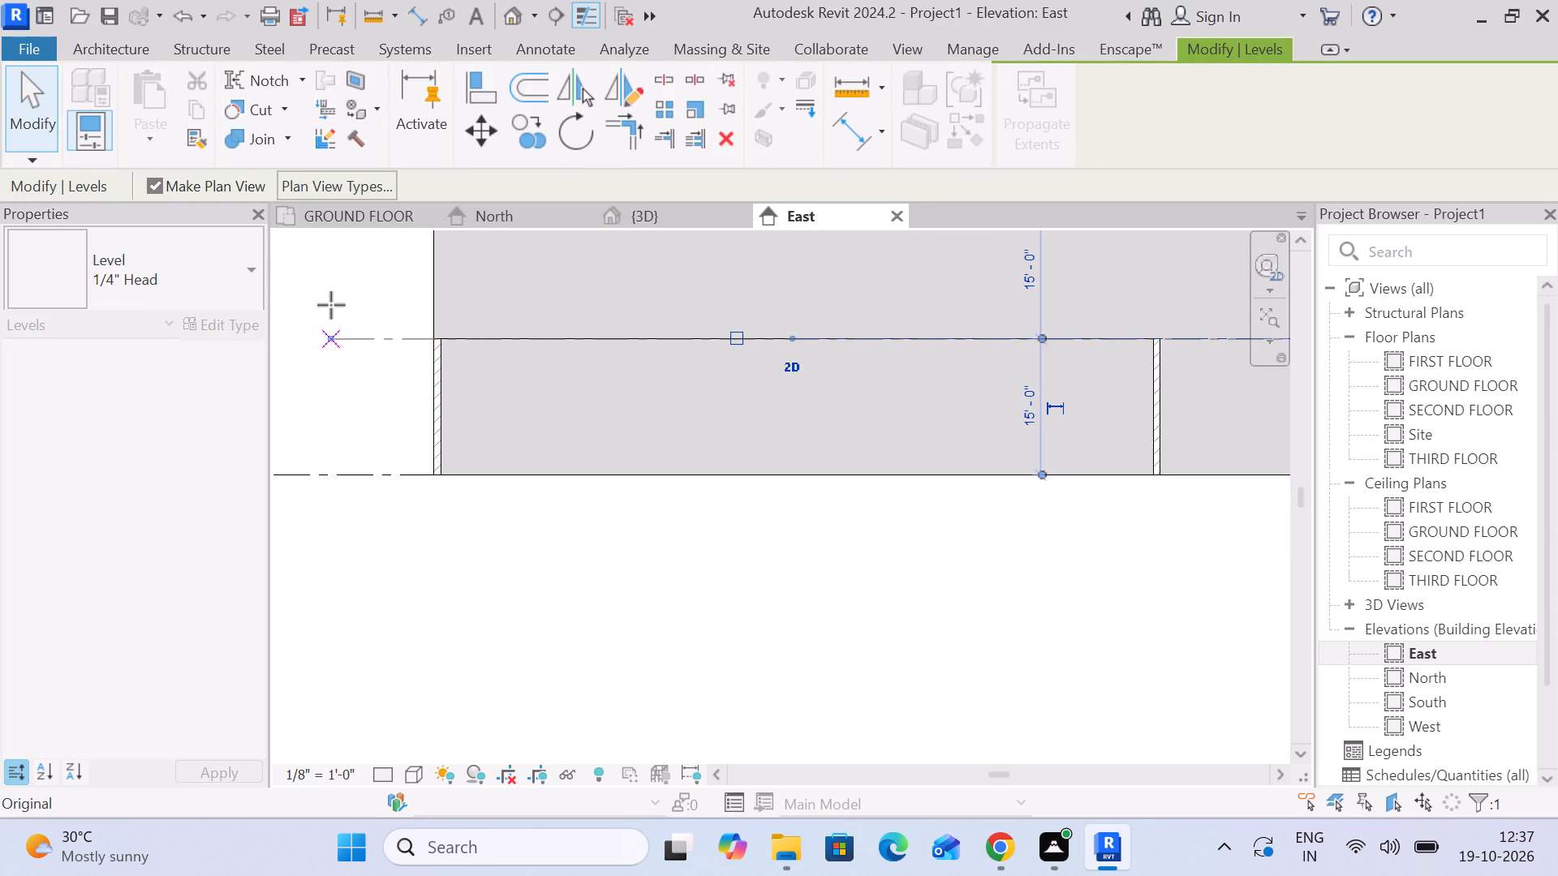
pyautogui.moveTo(331, 305); pyautogui.dragTo(308, 303)
pyautogui.scroll(-4, 328, 322)
pyautogui.moveTo(338, 344); pyautogui.dragTo(820, 411, button='middle')
pyautogui.scroll(4, 820, 411)
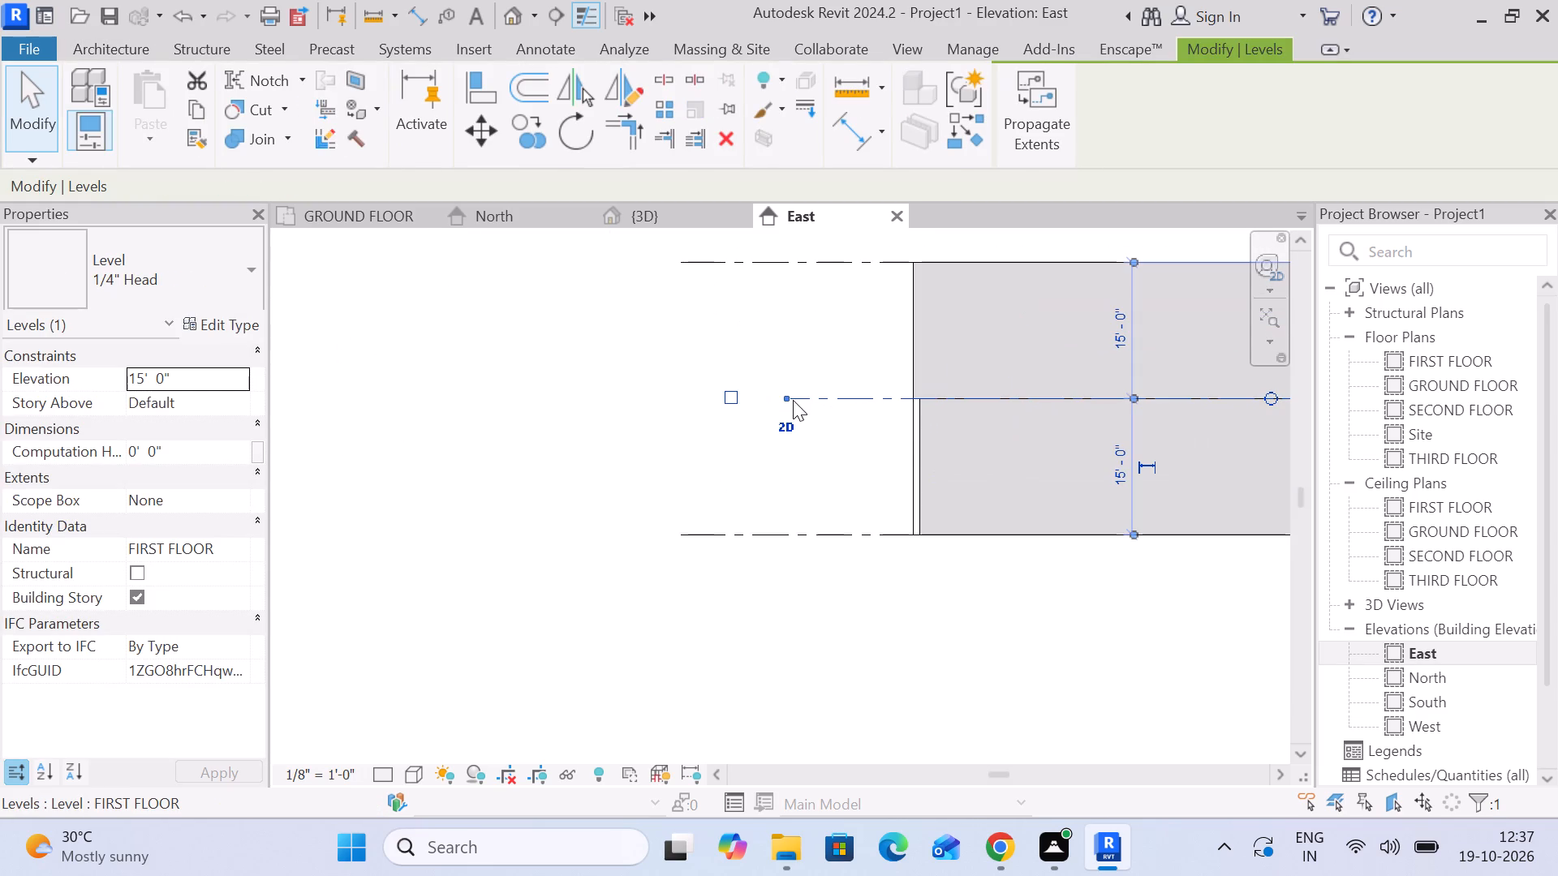
pyautogui.moveTo(785, 398); pyautogui.dragTo(685, 397)
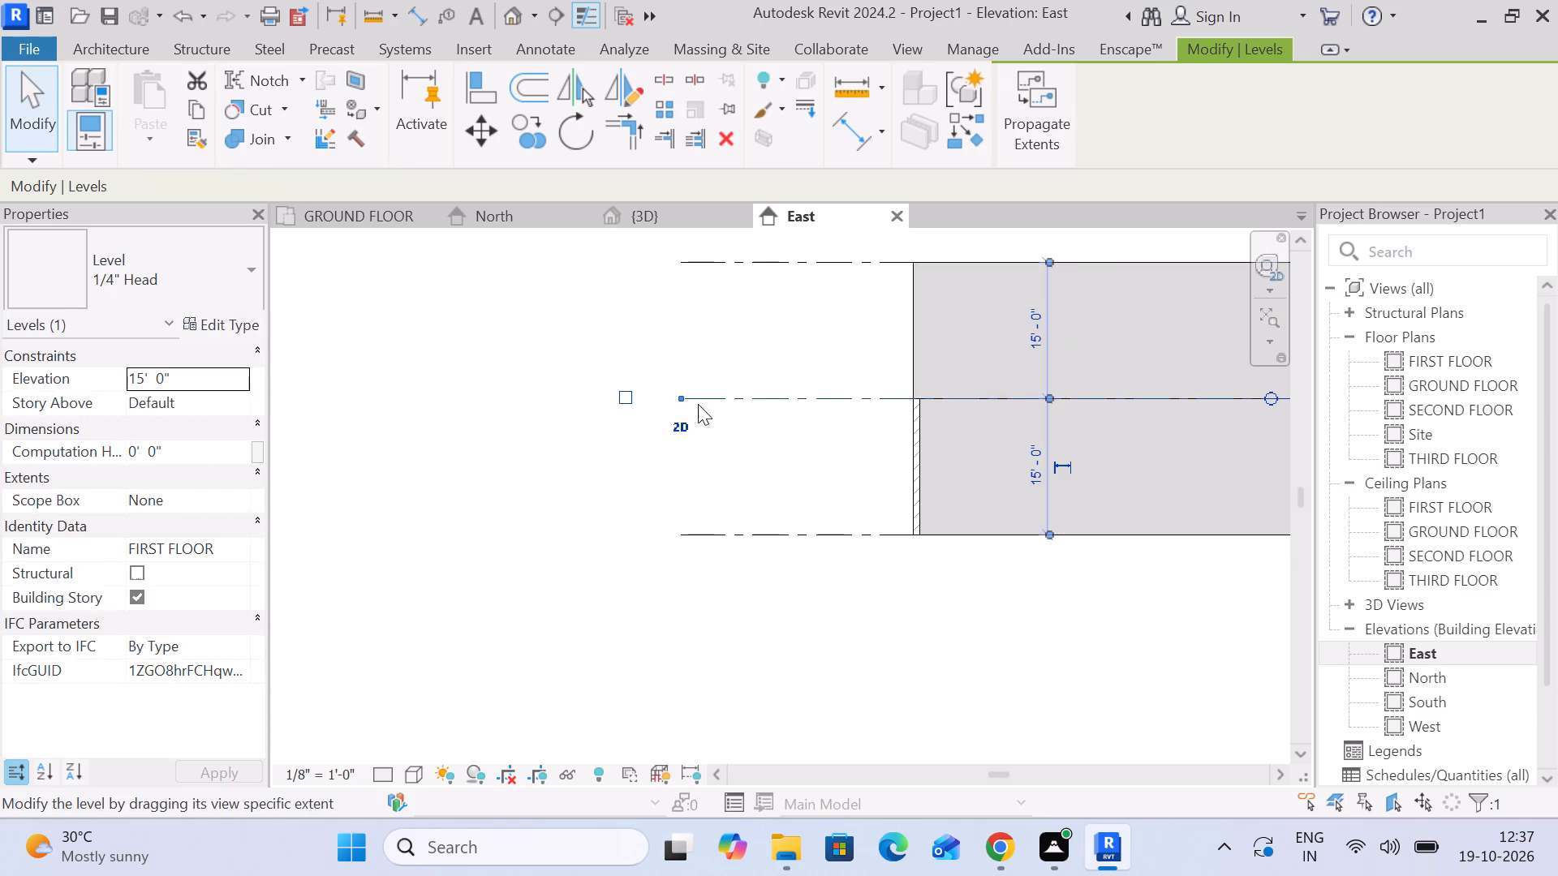
pyautogui.click(797, 460)
# Examine the level extents around the two wall blocks in the East elevation, the 3D view and the North elevation.
pyautogui.scroll(-5, 809, 460)
pyautogui.moveTo(792, 463); pyautogui.dragTo(613, 442, button='middle')
pyautogui.scroll(1, 611, 440)
pyautogui.scroll(-6, 612, 439)
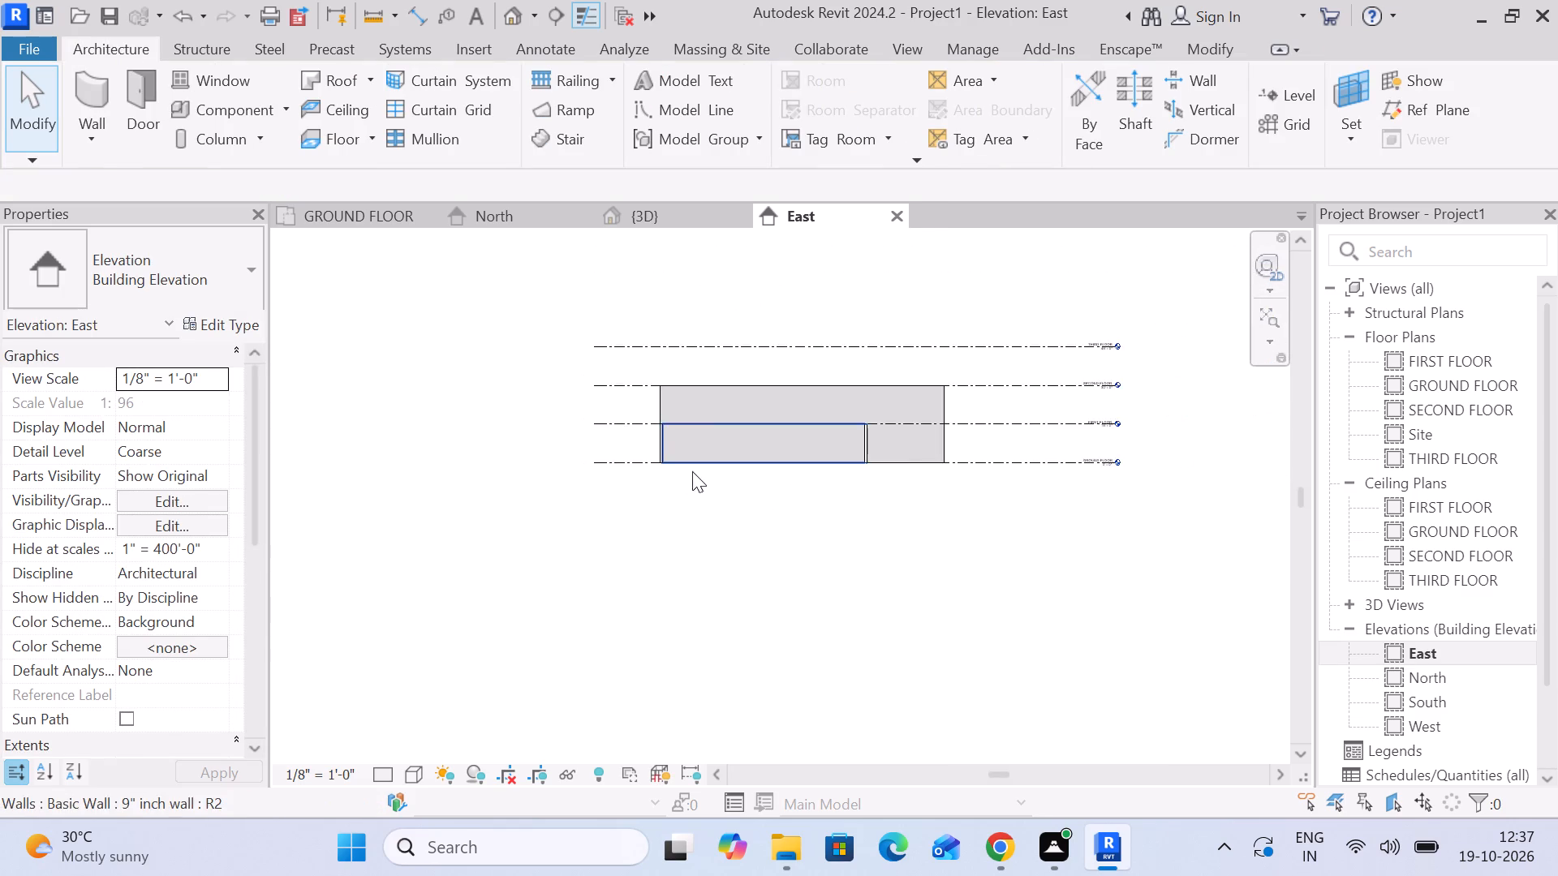
pyautogui.moveTo(953, 475); pyautogui.dragTo(911, 453, button='middle')
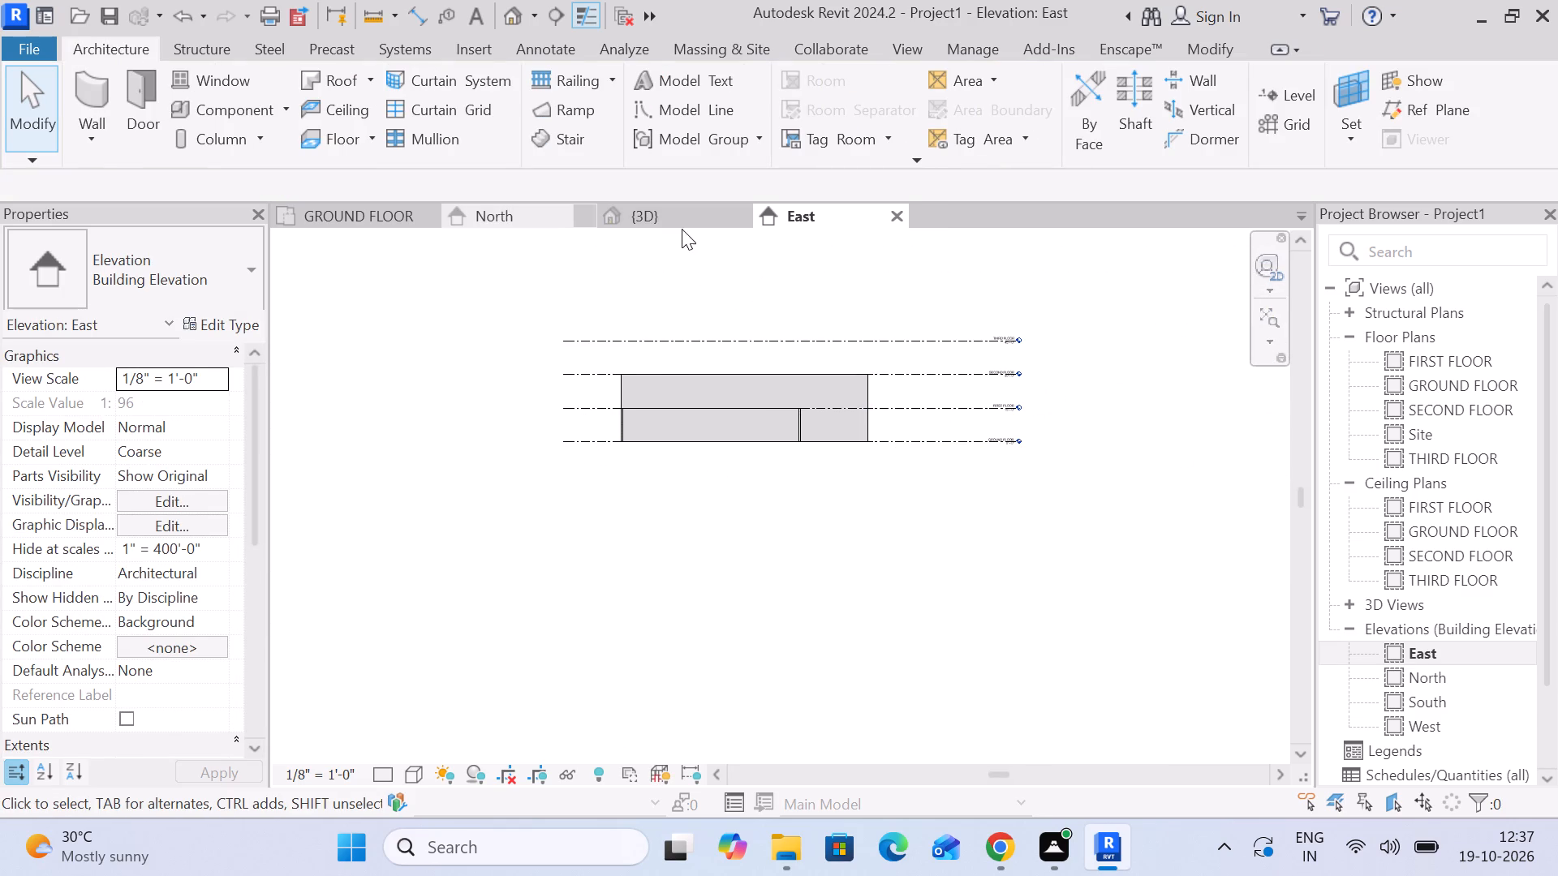
pyautogui.click(682, 229)
pyautogui.click(682, 211)
pyautogui.moveTo(858, 522); pyautogui.dragTo(921, 405, button='middle')
pyautogui.scroll(2, 835, 440)
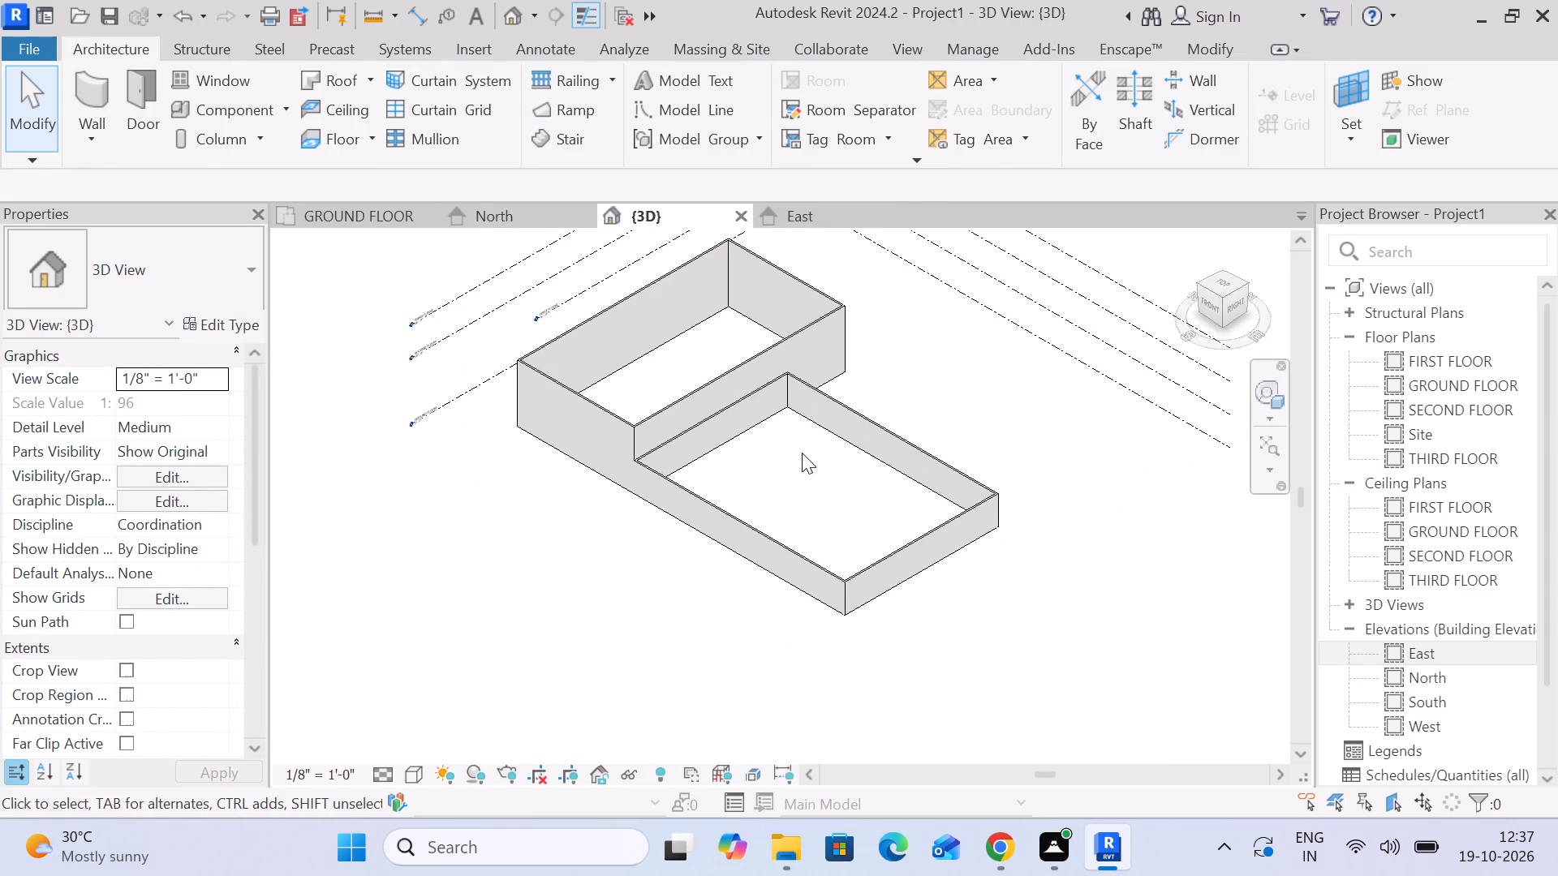
pyautogui.moveTo(806, 455); pyautogui.dragTo(798, 528, button='middle')
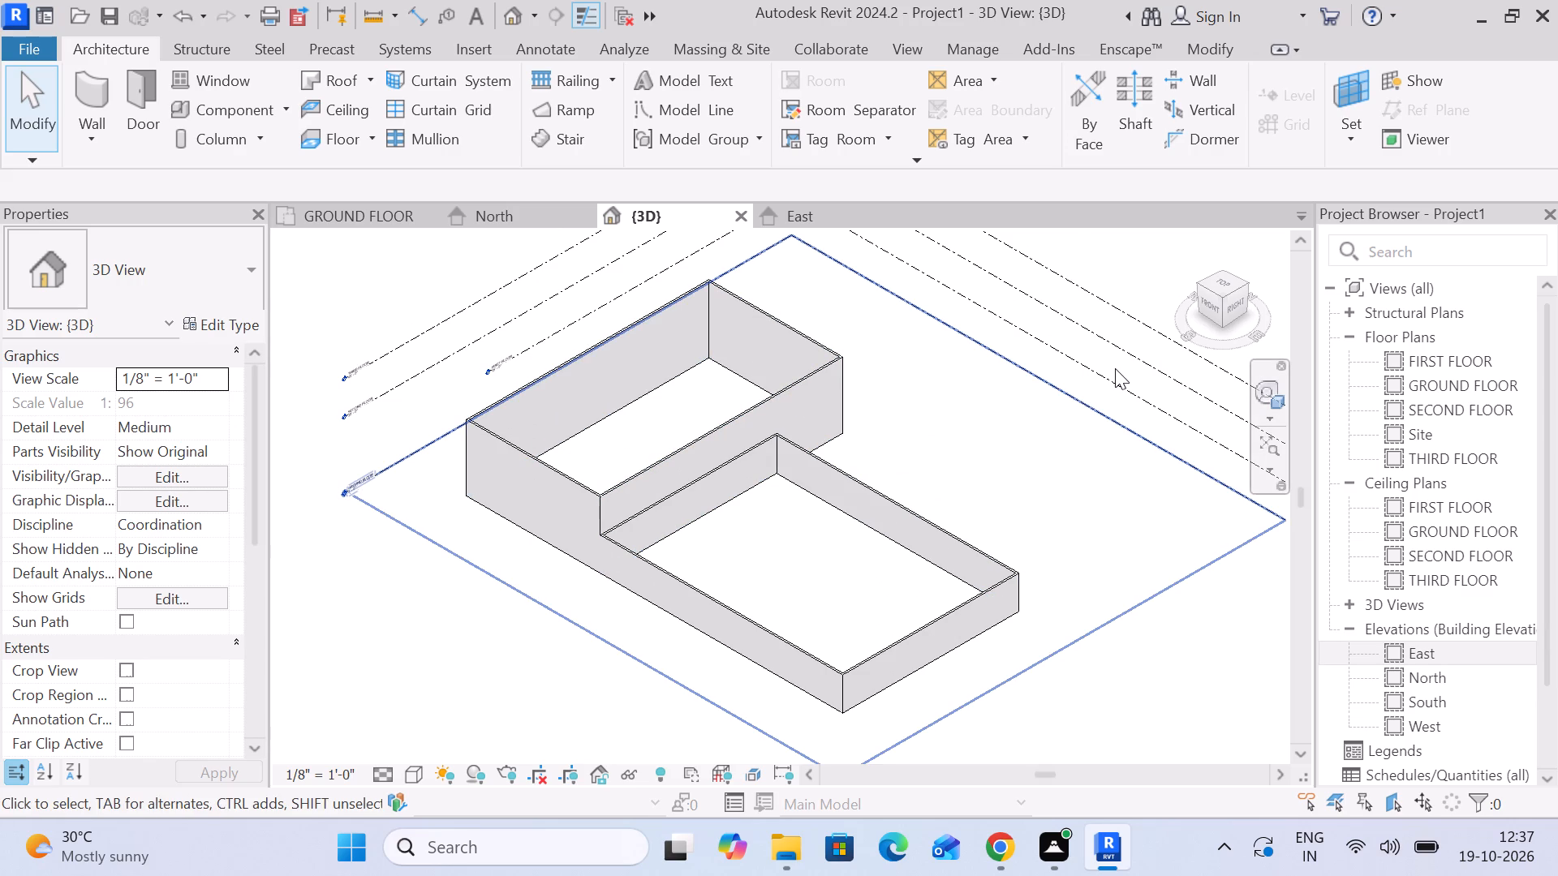
pyautogui.scroll(-1, 906, 411)
pyautogui.moveTo(910, 424); pyautogui.dragTo(823, 487, button='middle')
pyautogui.click(507, 406)
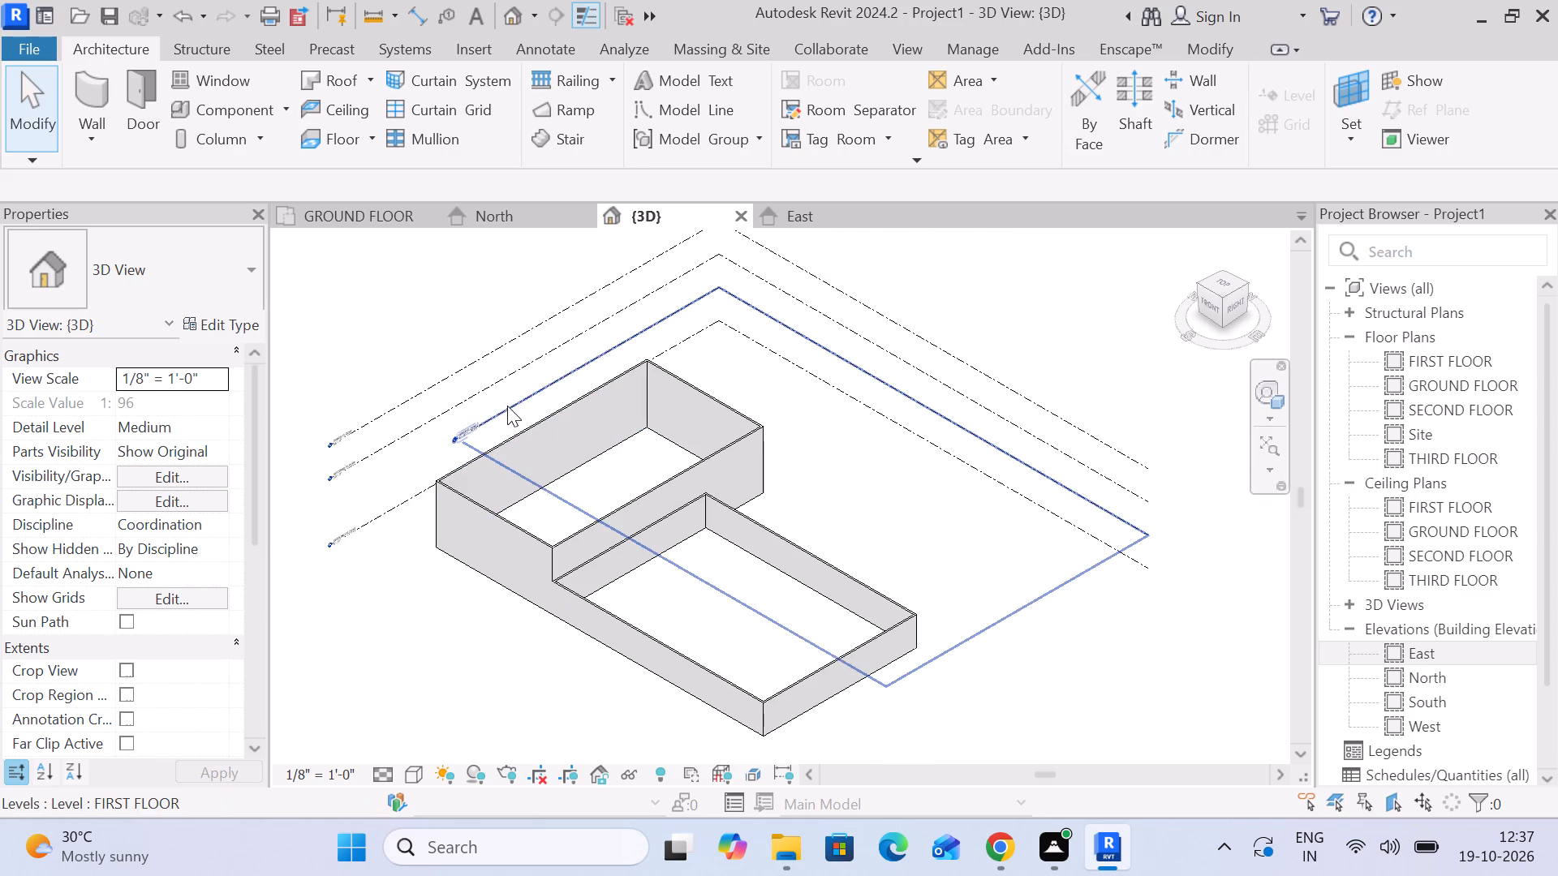
pyautogui.click(781, 223)
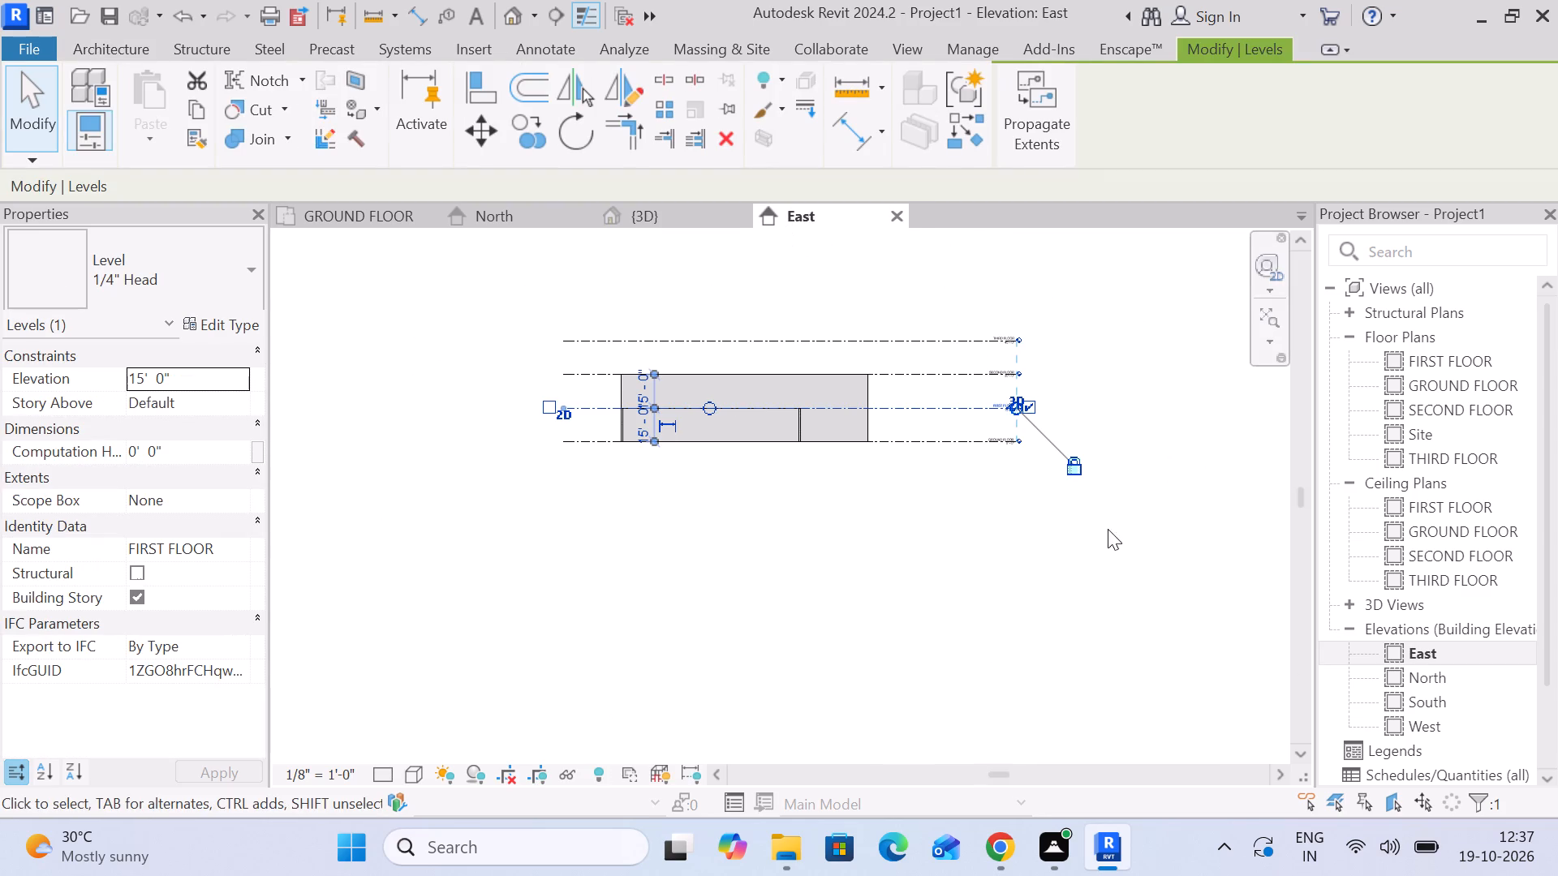
pyautogui.scroll(3, 970, 406)
pyautogui.click(539, 219)
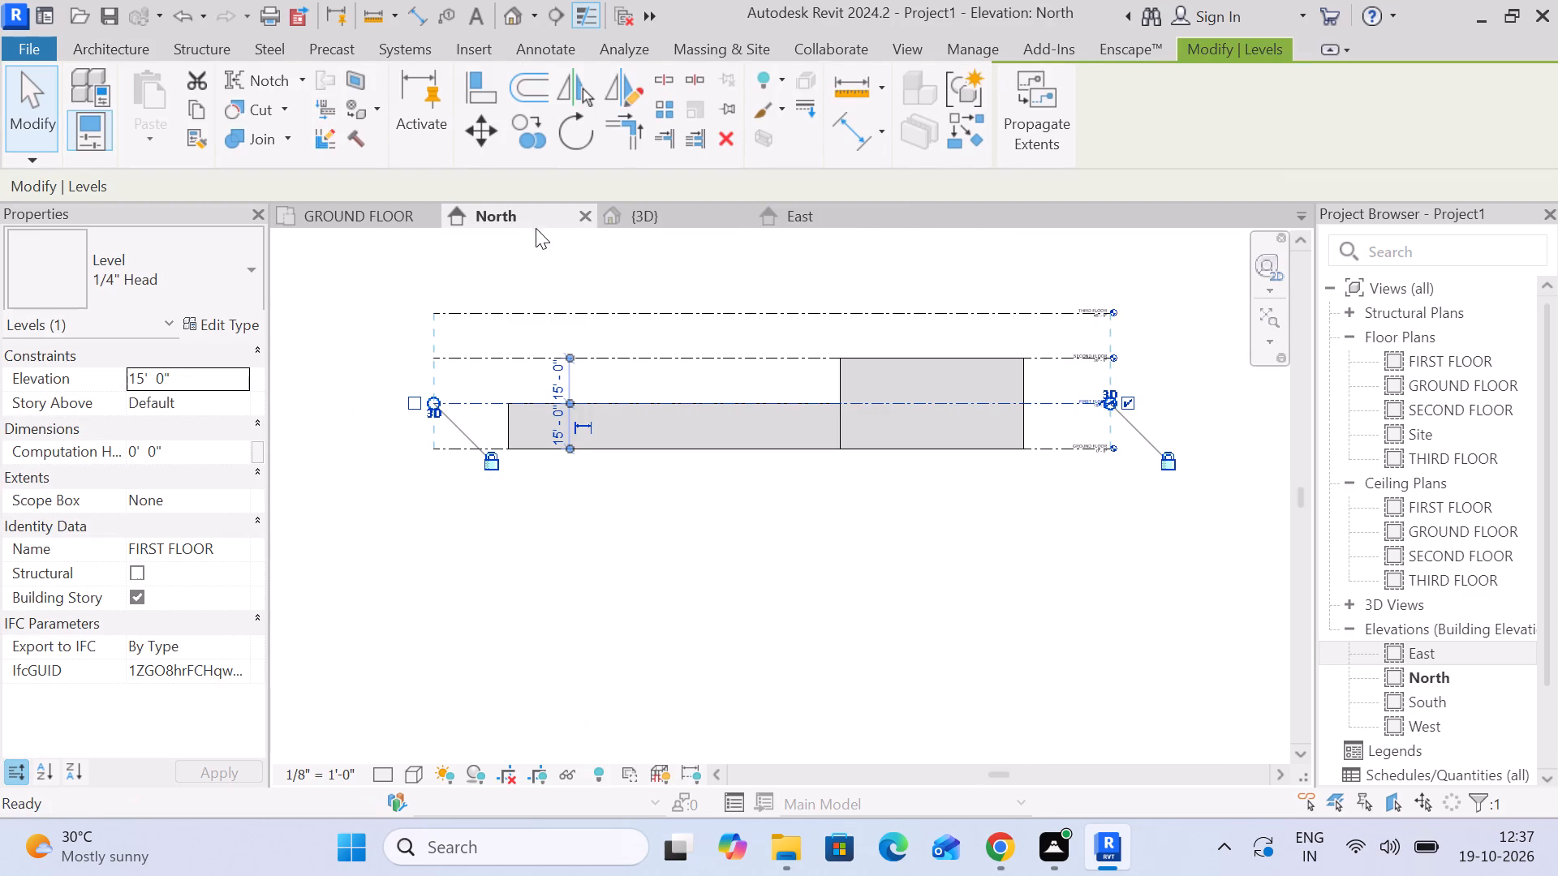
pyautogui.scroll(2, 556, 408)
pyautogui.moveTo(622, 395); pyautogui.dragTo(731, 379, button='middle')
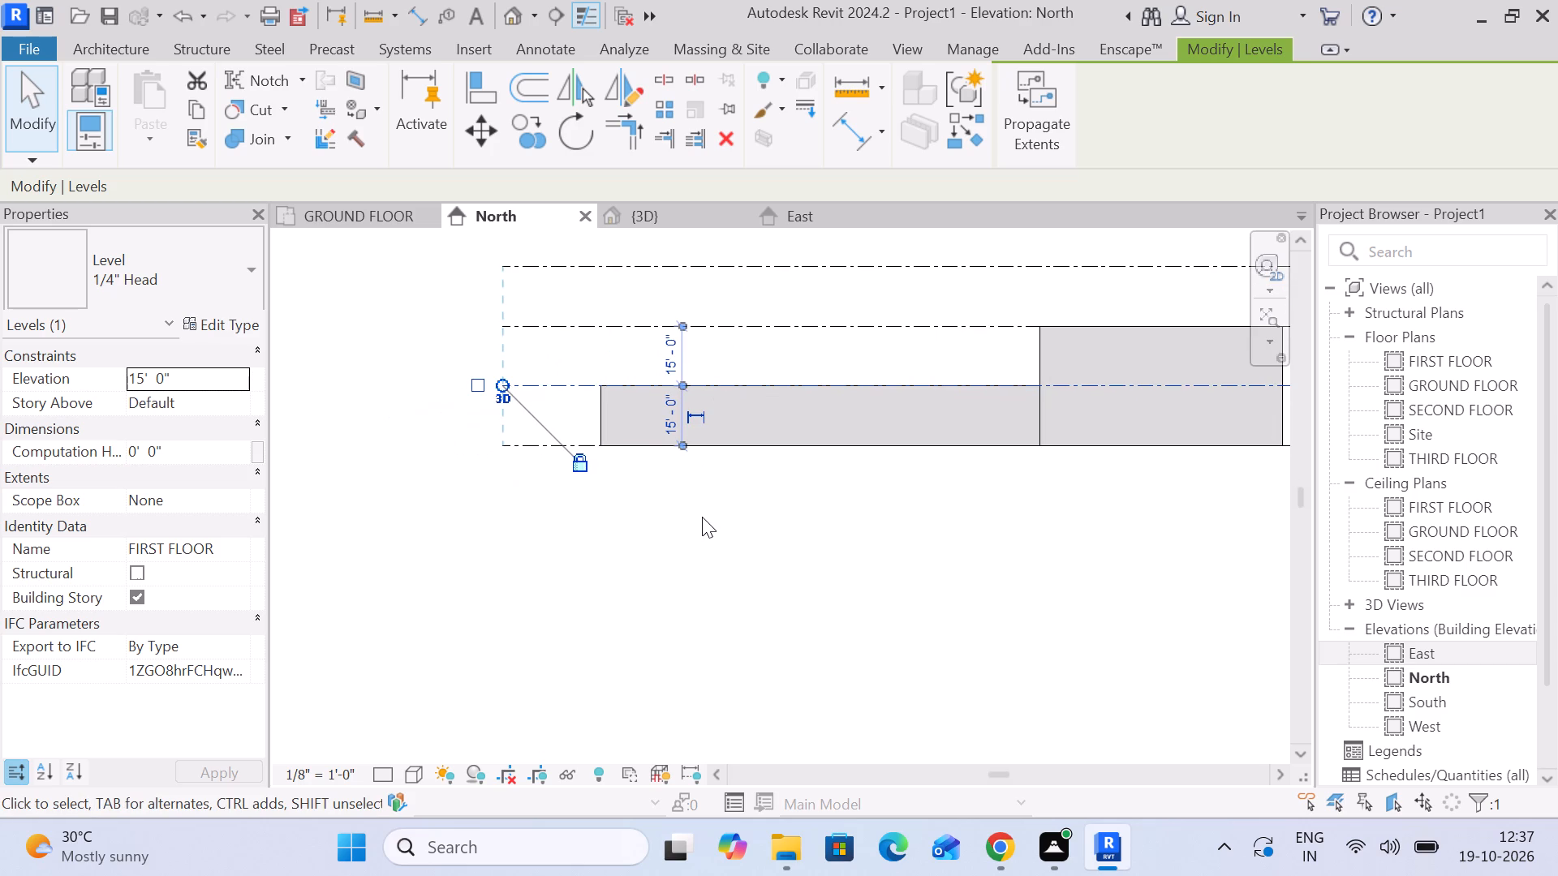
pyautogui.scroll(-4, 755, 512)
pyautogui.moveTo(794, 517); pyautogui.dragTo(764, 502, button='middle')
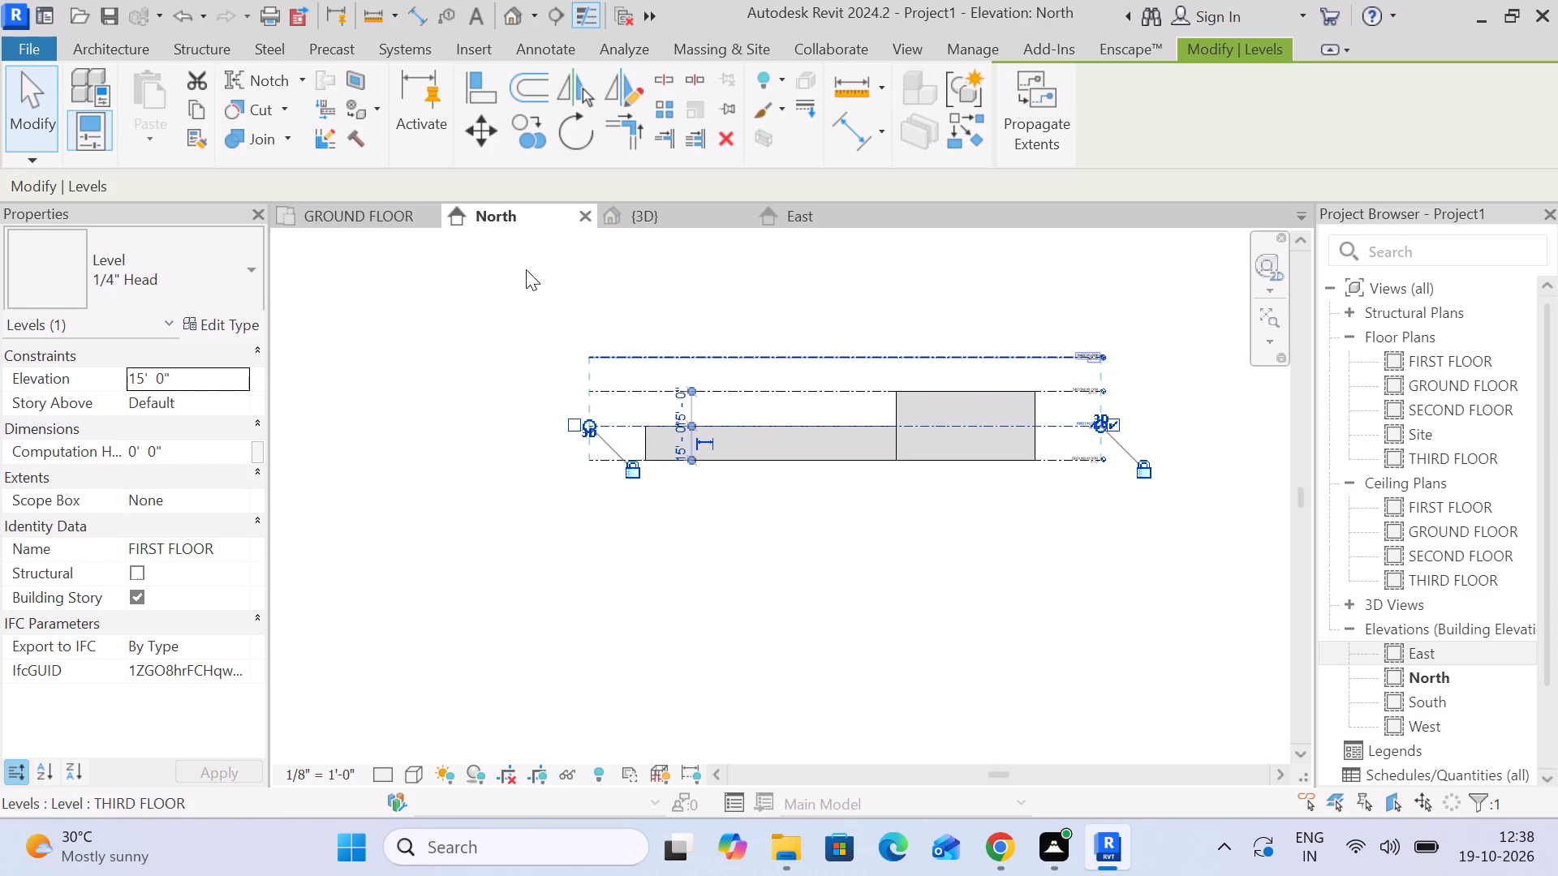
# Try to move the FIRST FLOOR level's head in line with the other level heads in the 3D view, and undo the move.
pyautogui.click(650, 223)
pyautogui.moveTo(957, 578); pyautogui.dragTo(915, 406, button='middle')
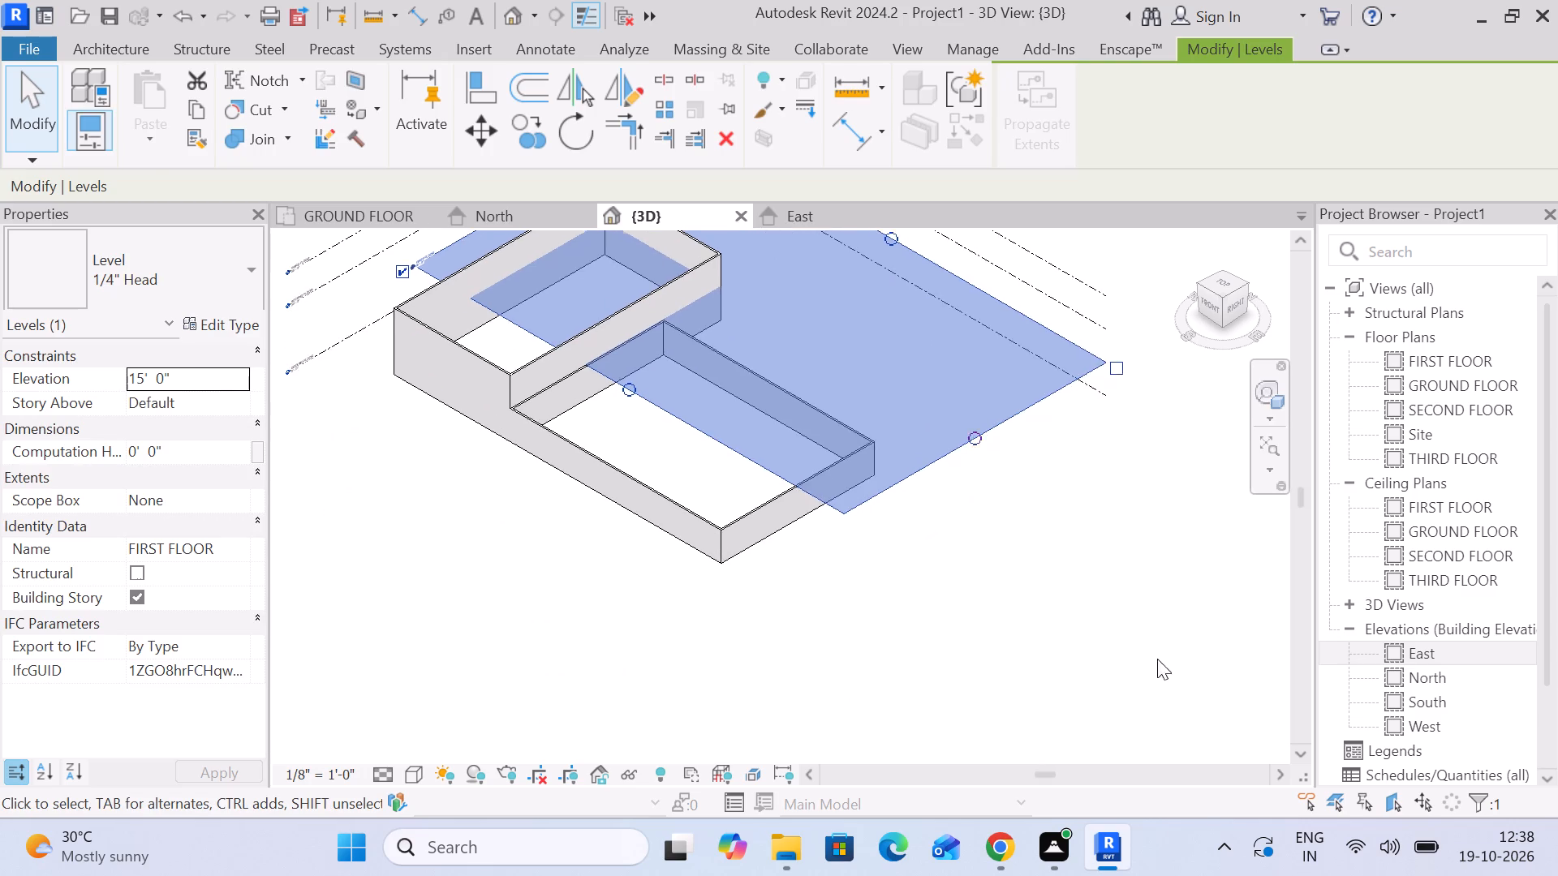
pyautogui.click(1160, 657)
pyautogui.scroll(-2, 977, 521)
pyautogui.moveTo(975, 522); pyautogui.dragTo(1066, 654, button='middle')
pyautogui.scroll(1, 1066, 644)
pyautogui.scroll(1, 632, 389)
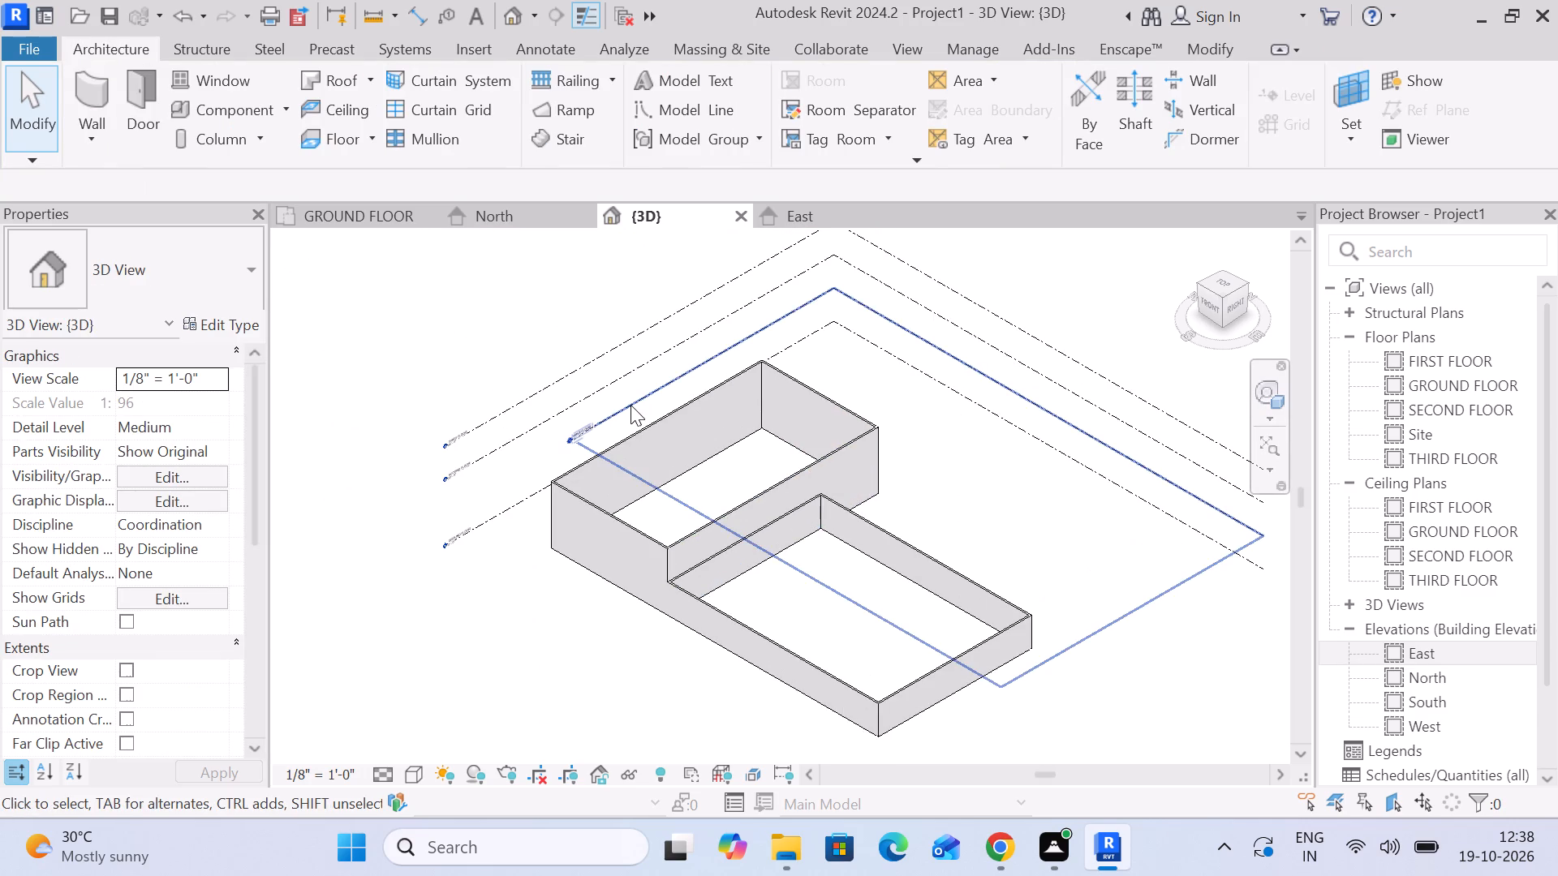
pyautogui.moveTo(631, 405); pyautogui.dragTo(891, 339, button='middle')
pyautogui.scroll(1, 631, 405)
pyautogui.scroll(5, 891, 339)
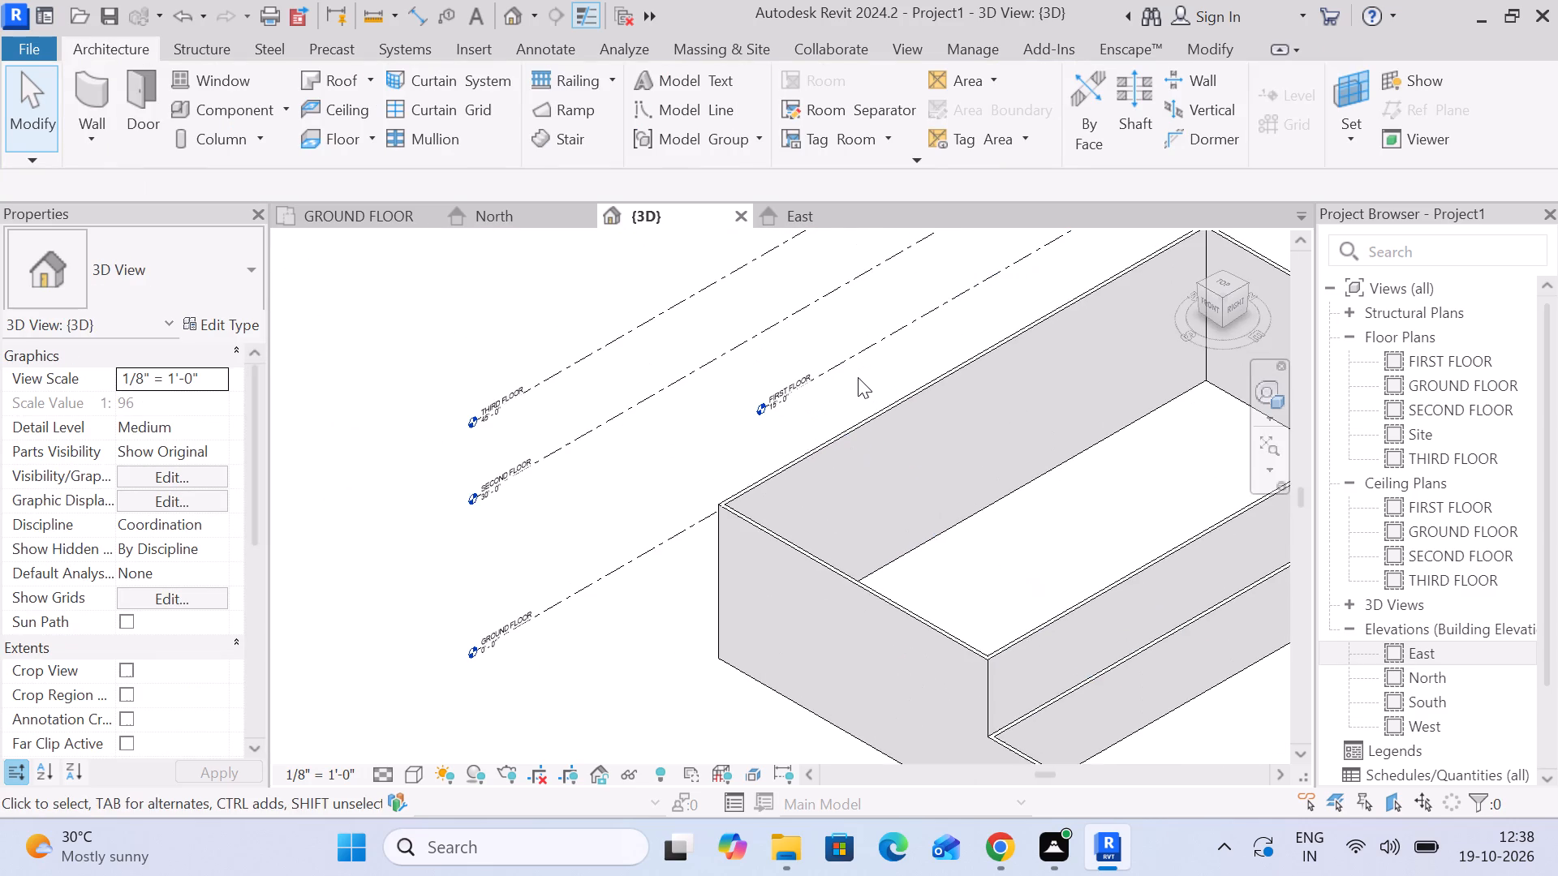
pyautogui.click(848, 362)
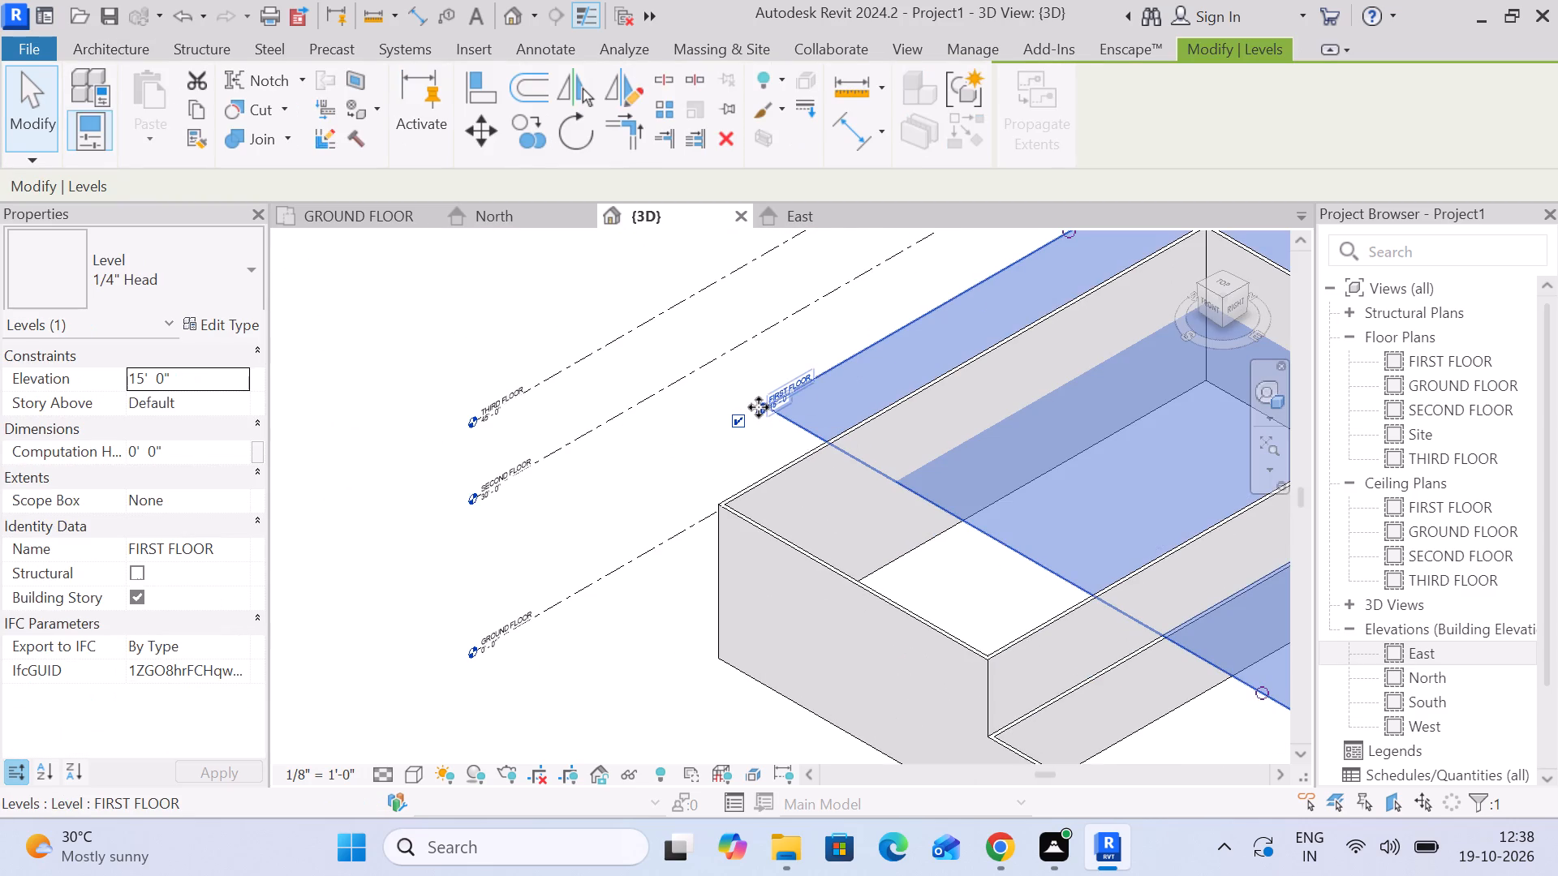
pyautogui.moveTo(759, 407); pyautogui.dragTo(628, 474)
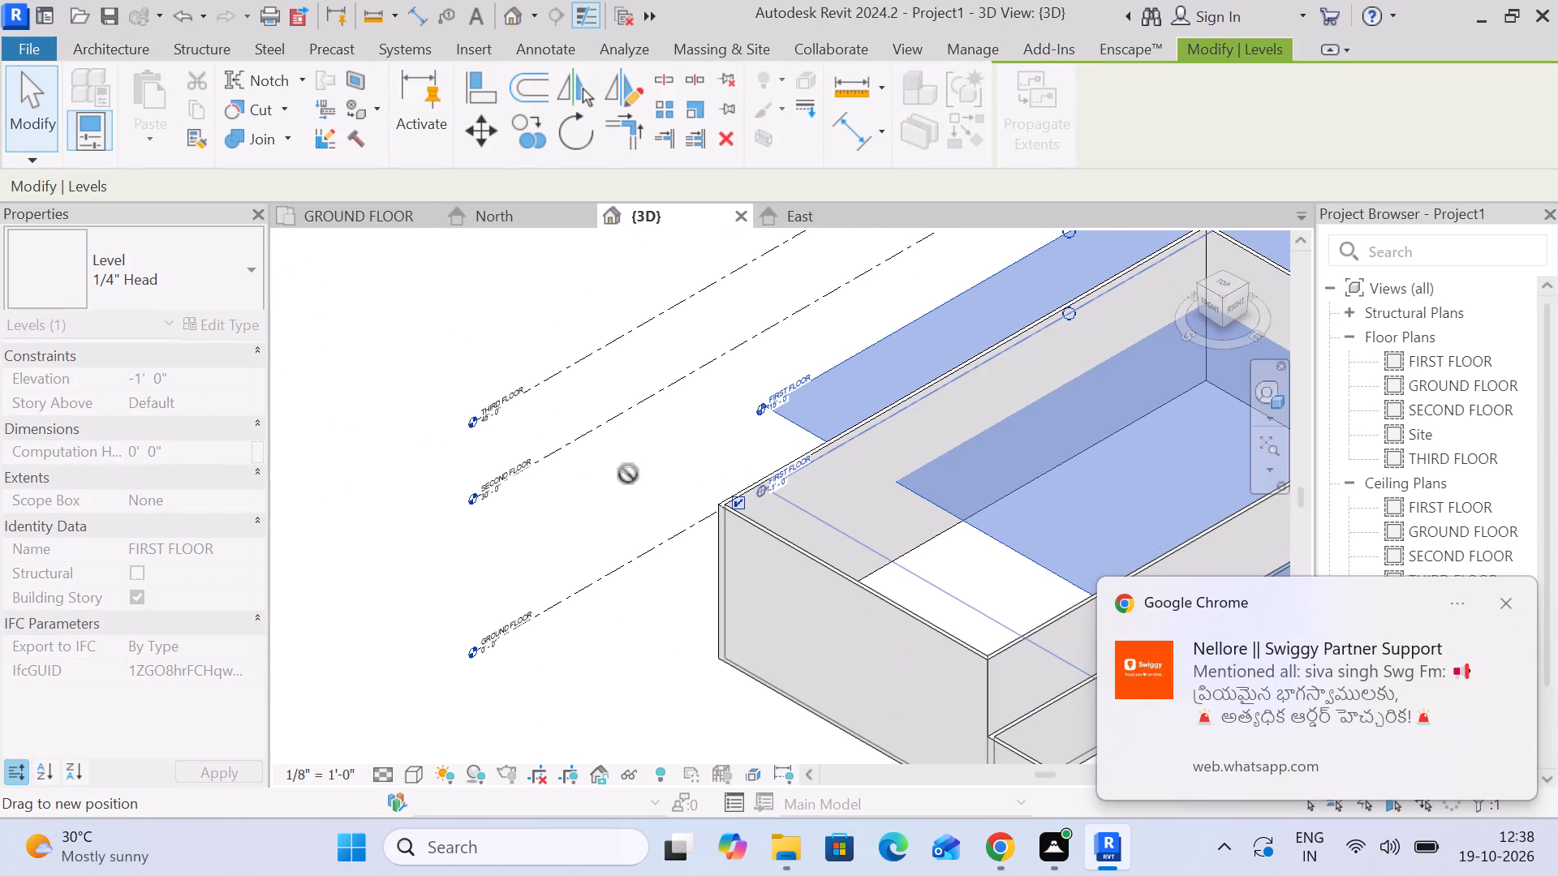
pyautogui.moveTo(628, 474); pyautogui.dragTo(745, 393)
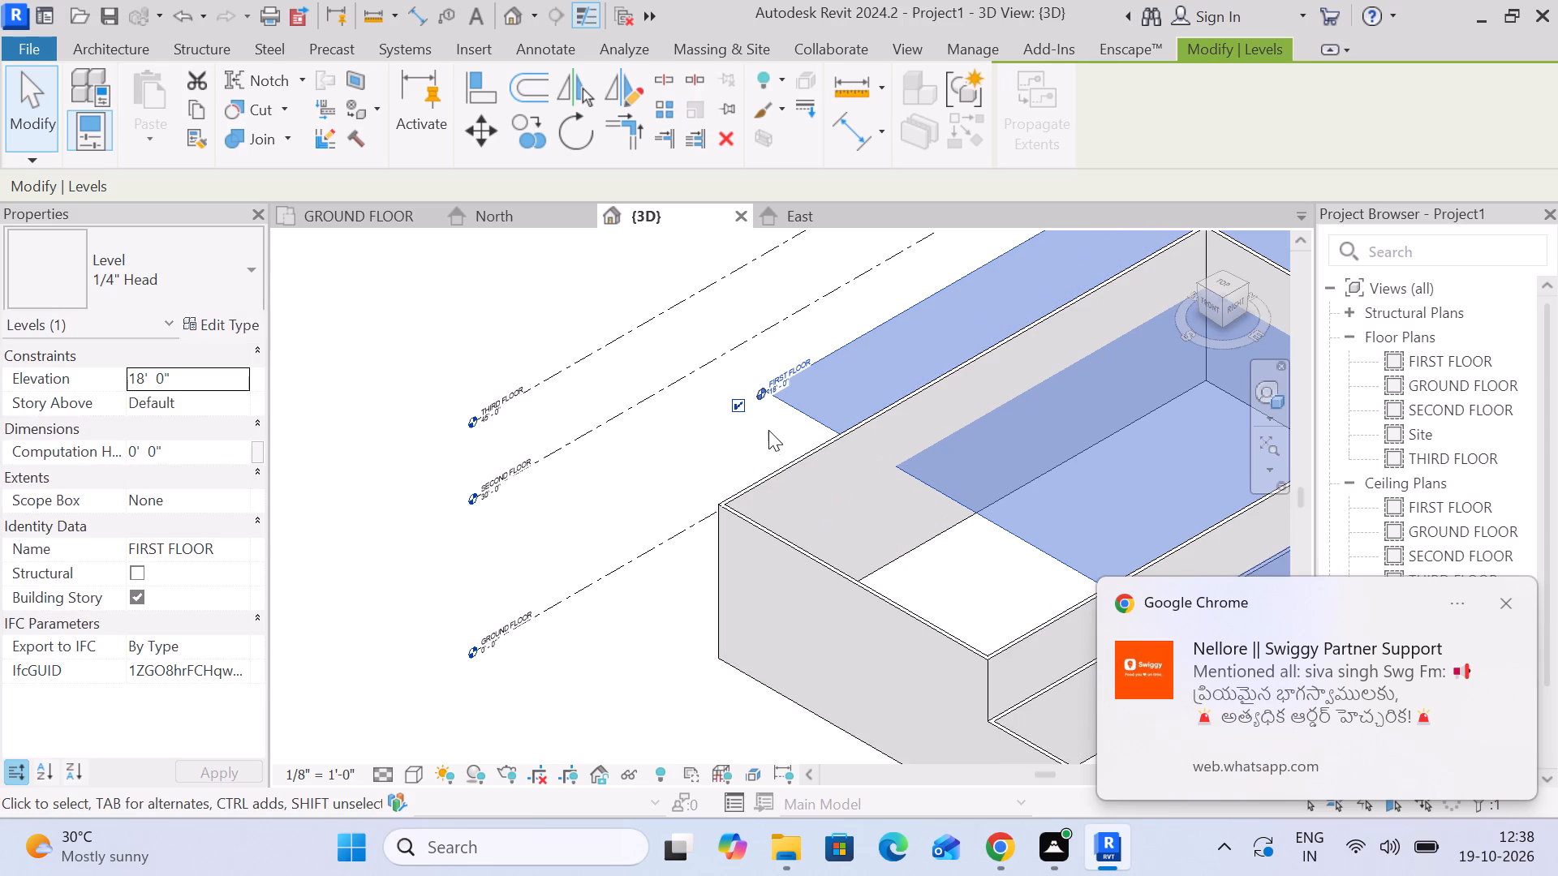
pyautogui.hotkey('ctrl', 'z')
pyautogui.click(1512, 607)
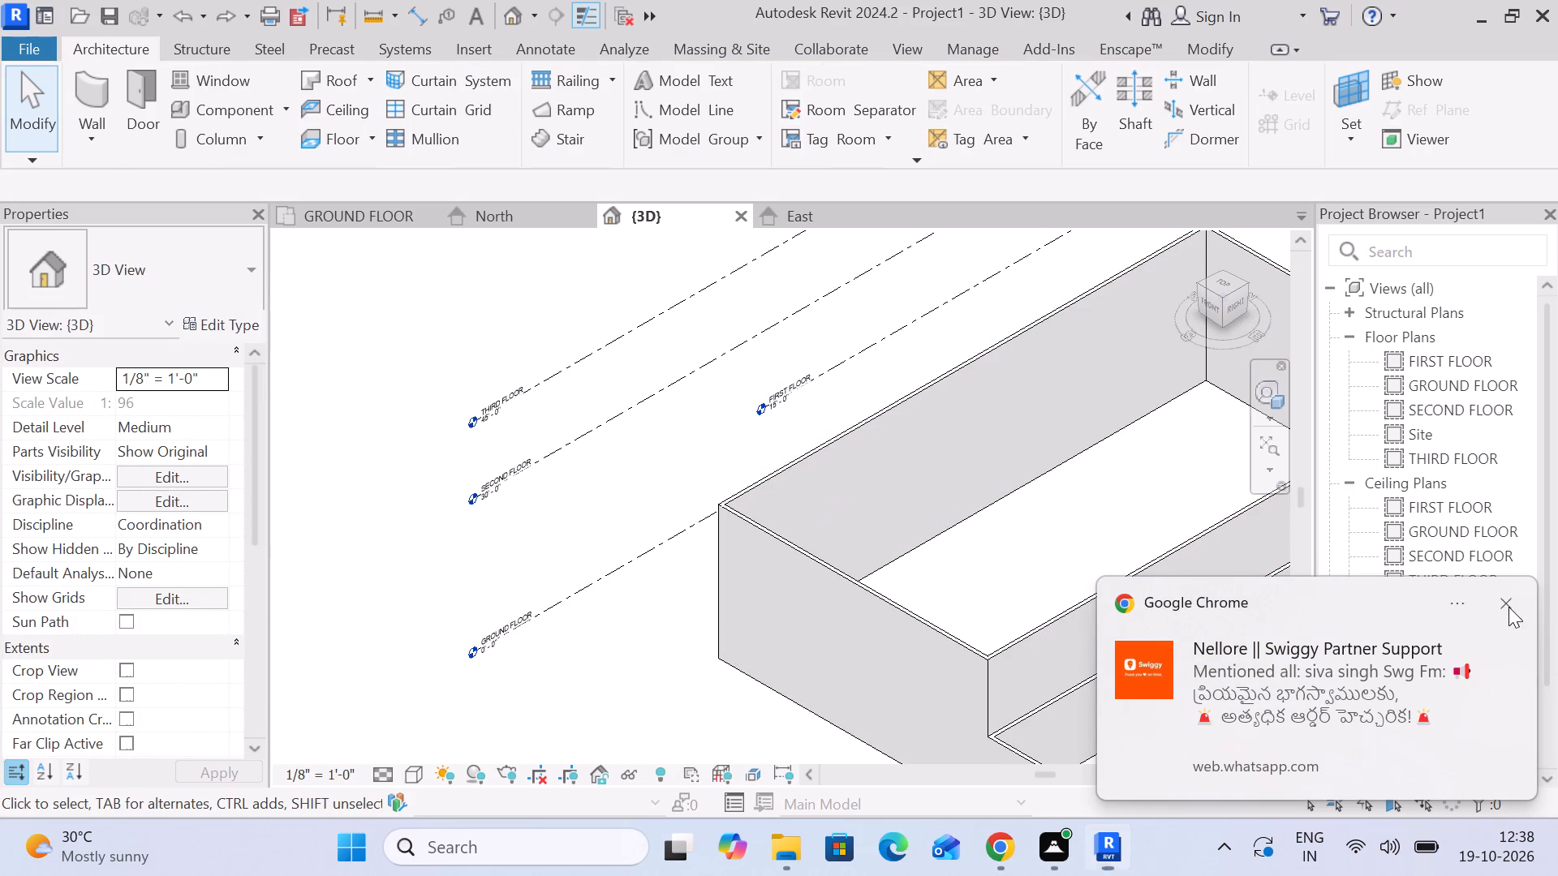
# Examine the GROUND FLOOR level's extents around the walls in the 3D view and at its ends in the East elevation.
pyautogui.scroll(-5, 1194, 560)
pyautogui.moveTo(1160, 555); pyautogui.dragTo(928, 494, button='middle')
pyautogui.scroll(-4, 927, 494)
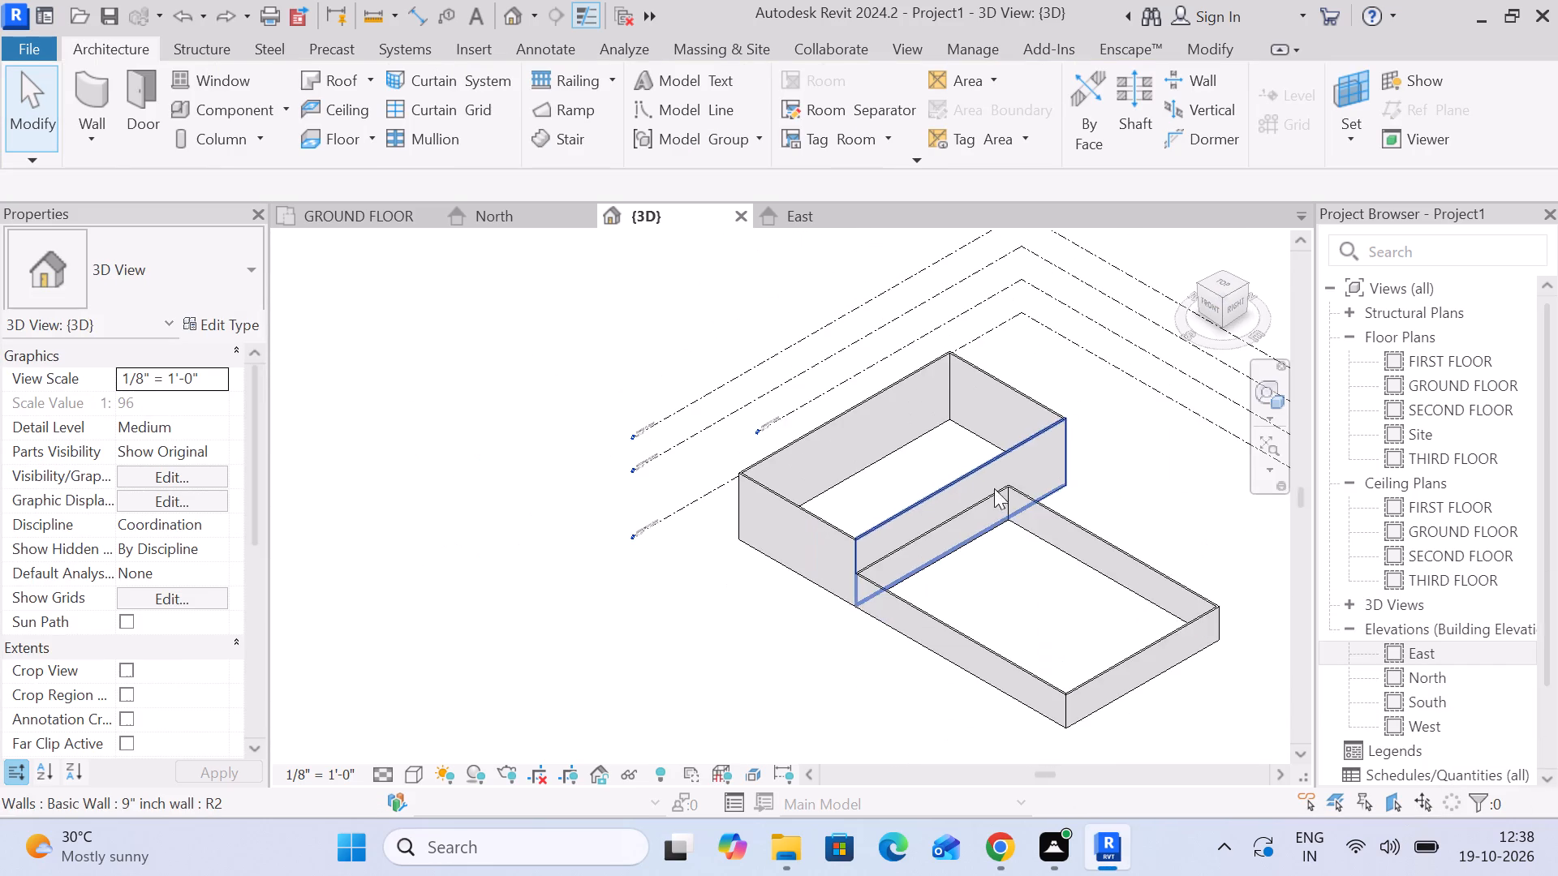
pyautogui.moveTo(1039, 501); pyautogui.dragTo(863, 446, button='middle')
pyautogui.scroll(-2, 1045, 462)
pyautogui.click(1148, 466)
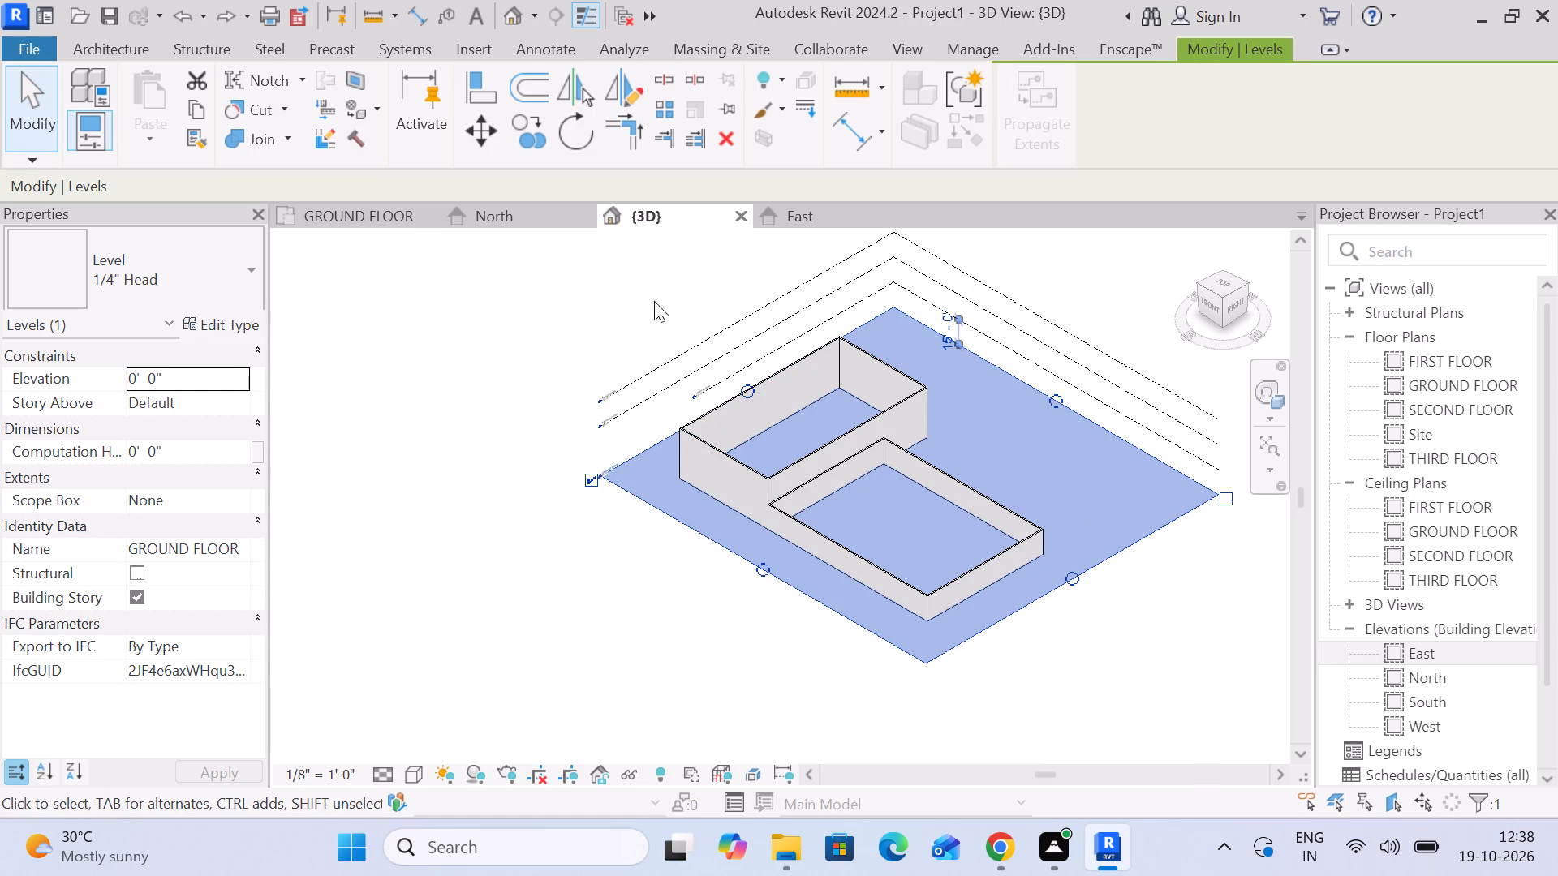
pyautogui.click(785, 213)
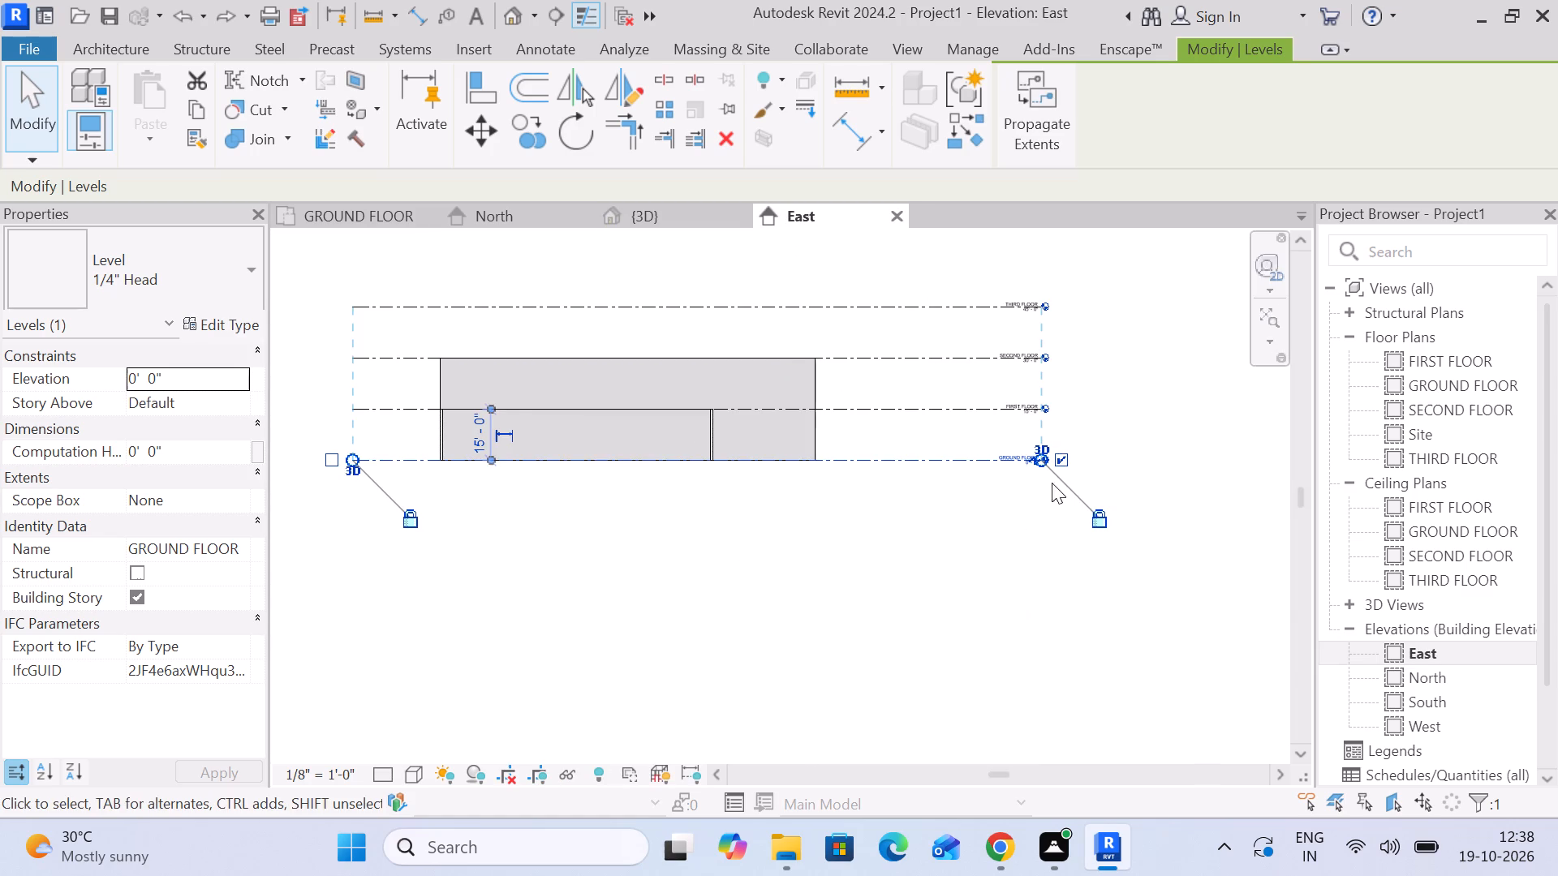
pyautogui.scroll(3, 1050, 474)
pyautogui.moveTo(924, 508); pyautogui.dragTo(1172, 477, button='middle')
pyautogui.scroll(1, 1172, 475)
pyautogui.scroll(-2, 1172, 475)
pyautogui.moveTo(1162, 475); pyautogui.dragTo(762, 475, button='middle')
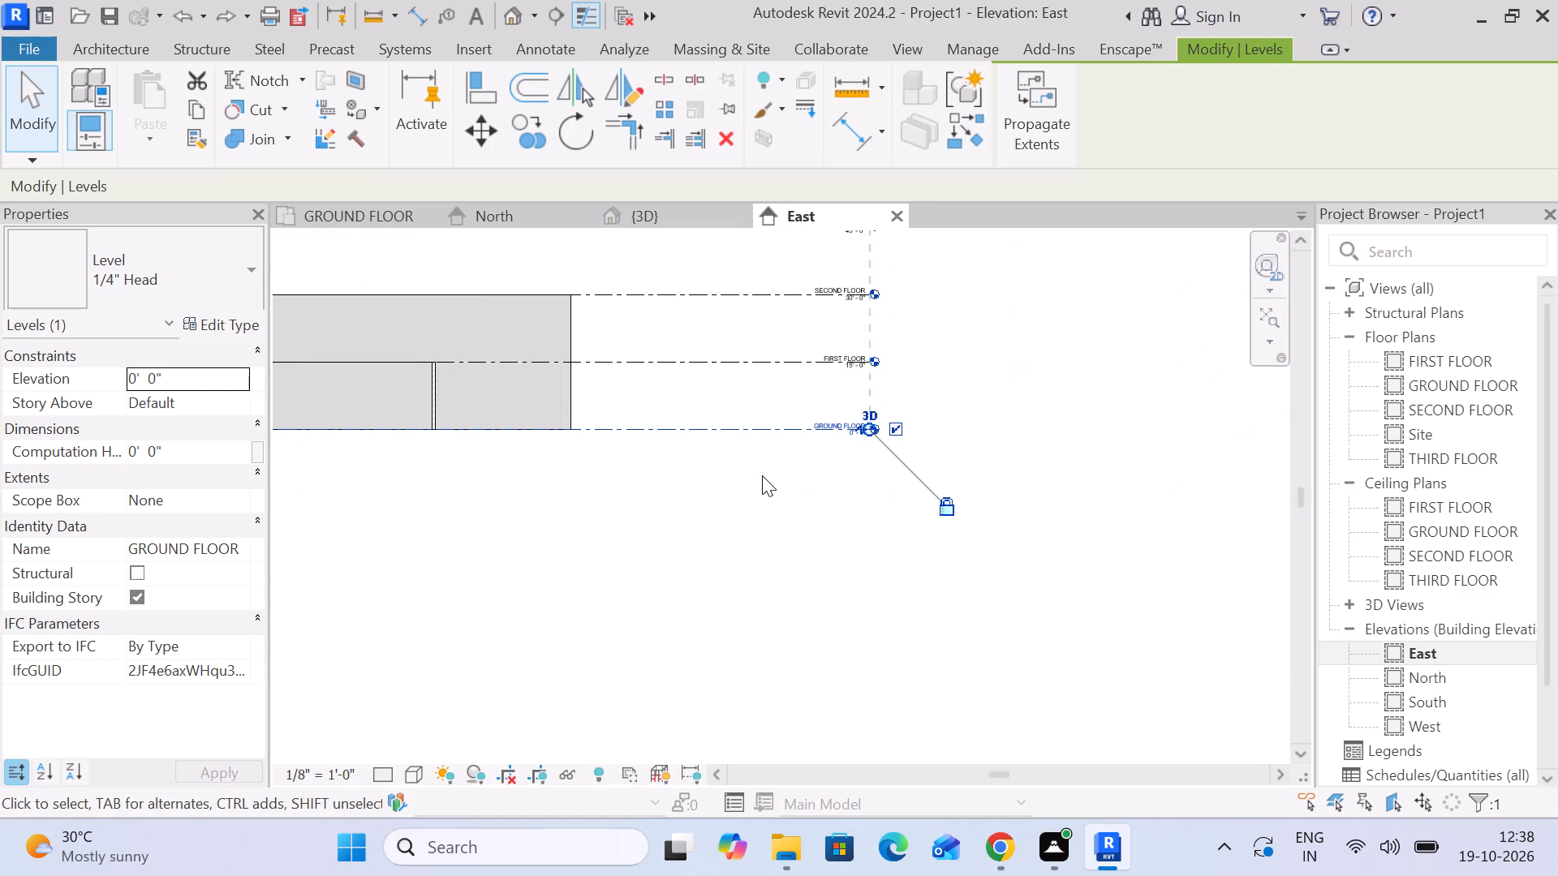
# Compare the FIRST FLOOR level's extents with the other levels in the 3D view and the East elevation.
pyautogui.click(665, 216)
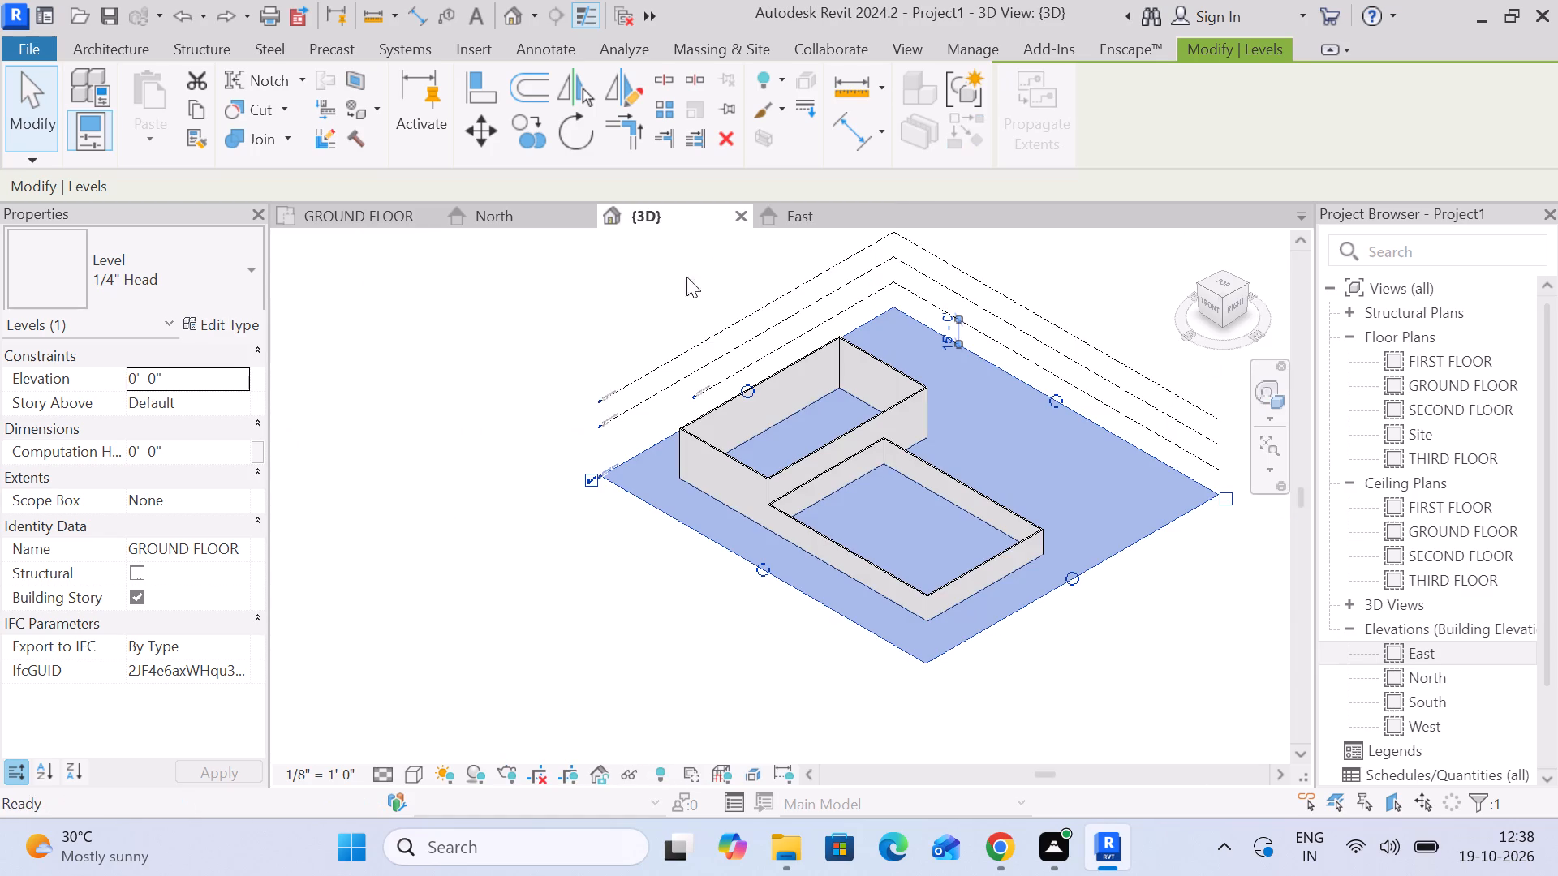
pyautogui.scroll(4, 691, 410)
pyautogui.click(734, 369)
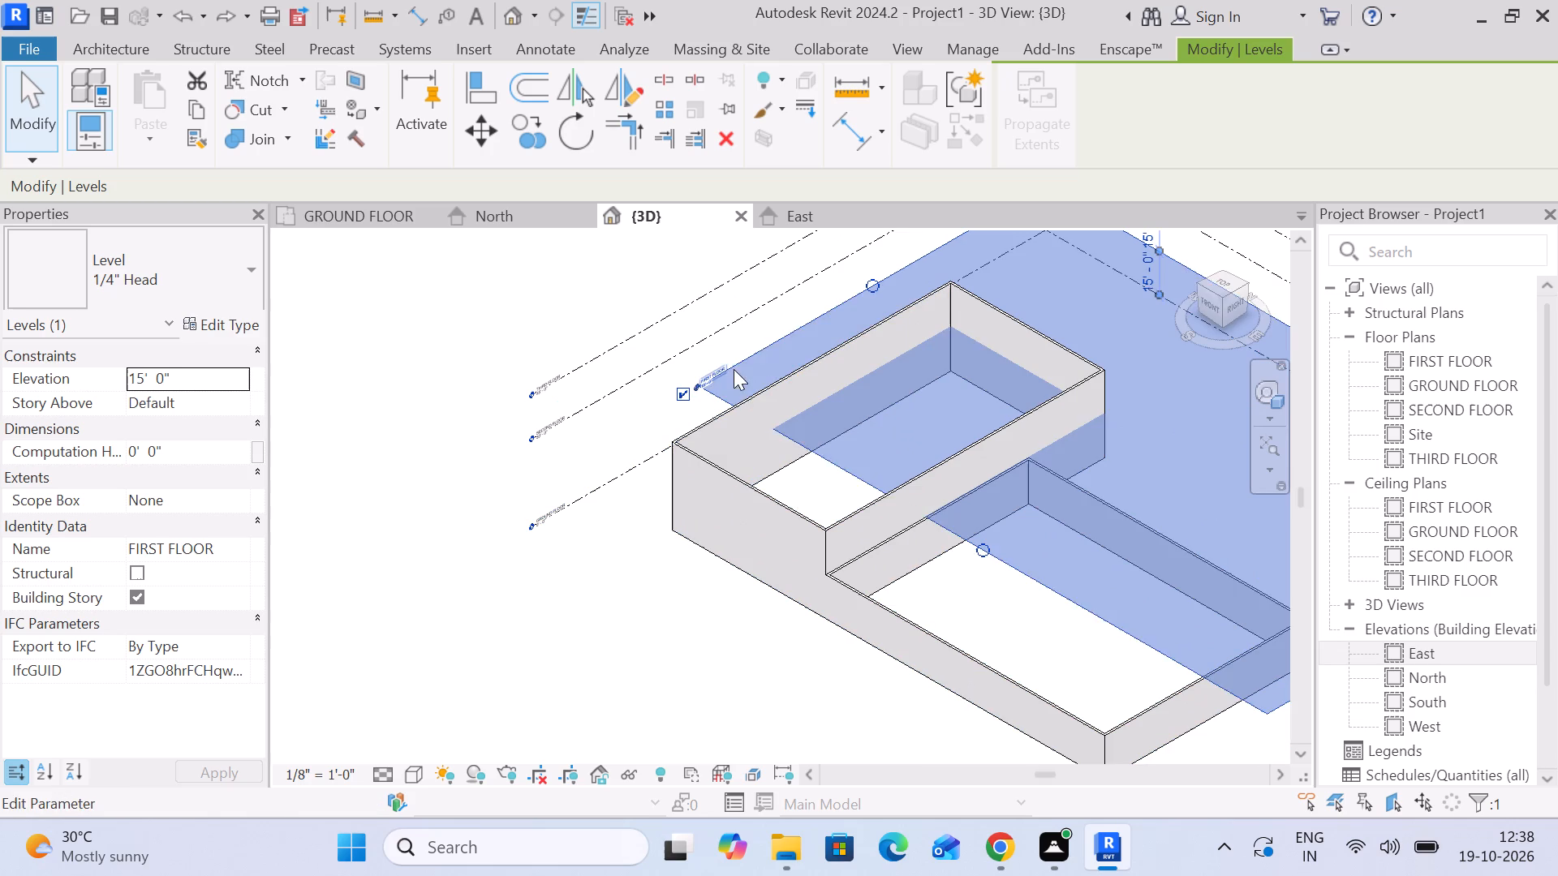
pyautogui.click(784, 221)
pyautogui.scroll(4, 875, 384)
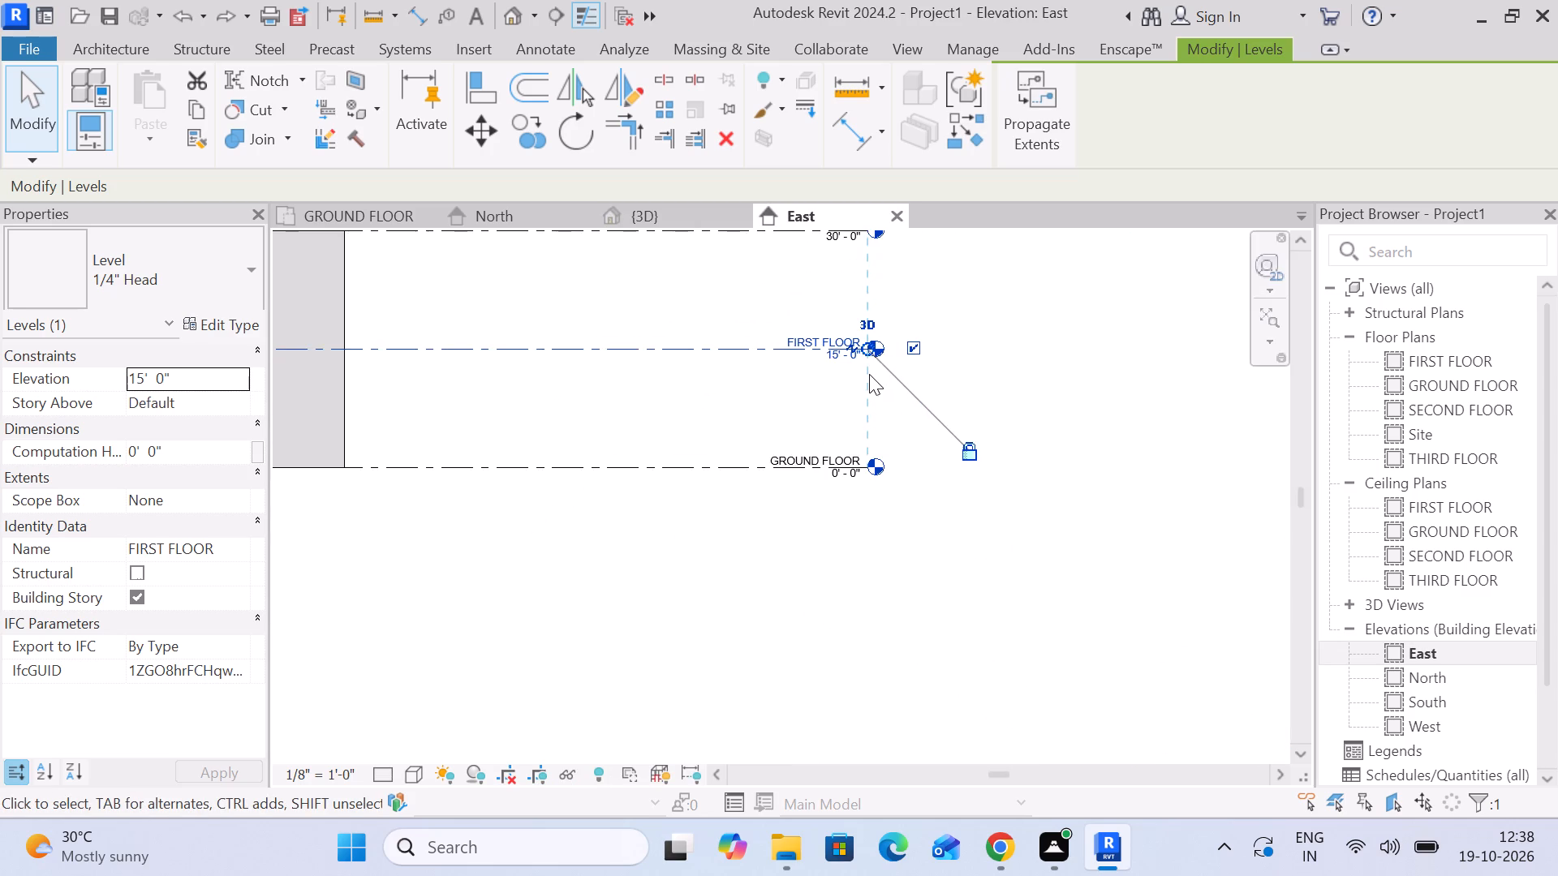
pyautogui.scroll(-4, 869, 374)
pyautogui.moveTo(664, 378); pyautogui.dragTo(1021, 380, button='middle')
pyautogui.scroll(-3, 1022, 379)
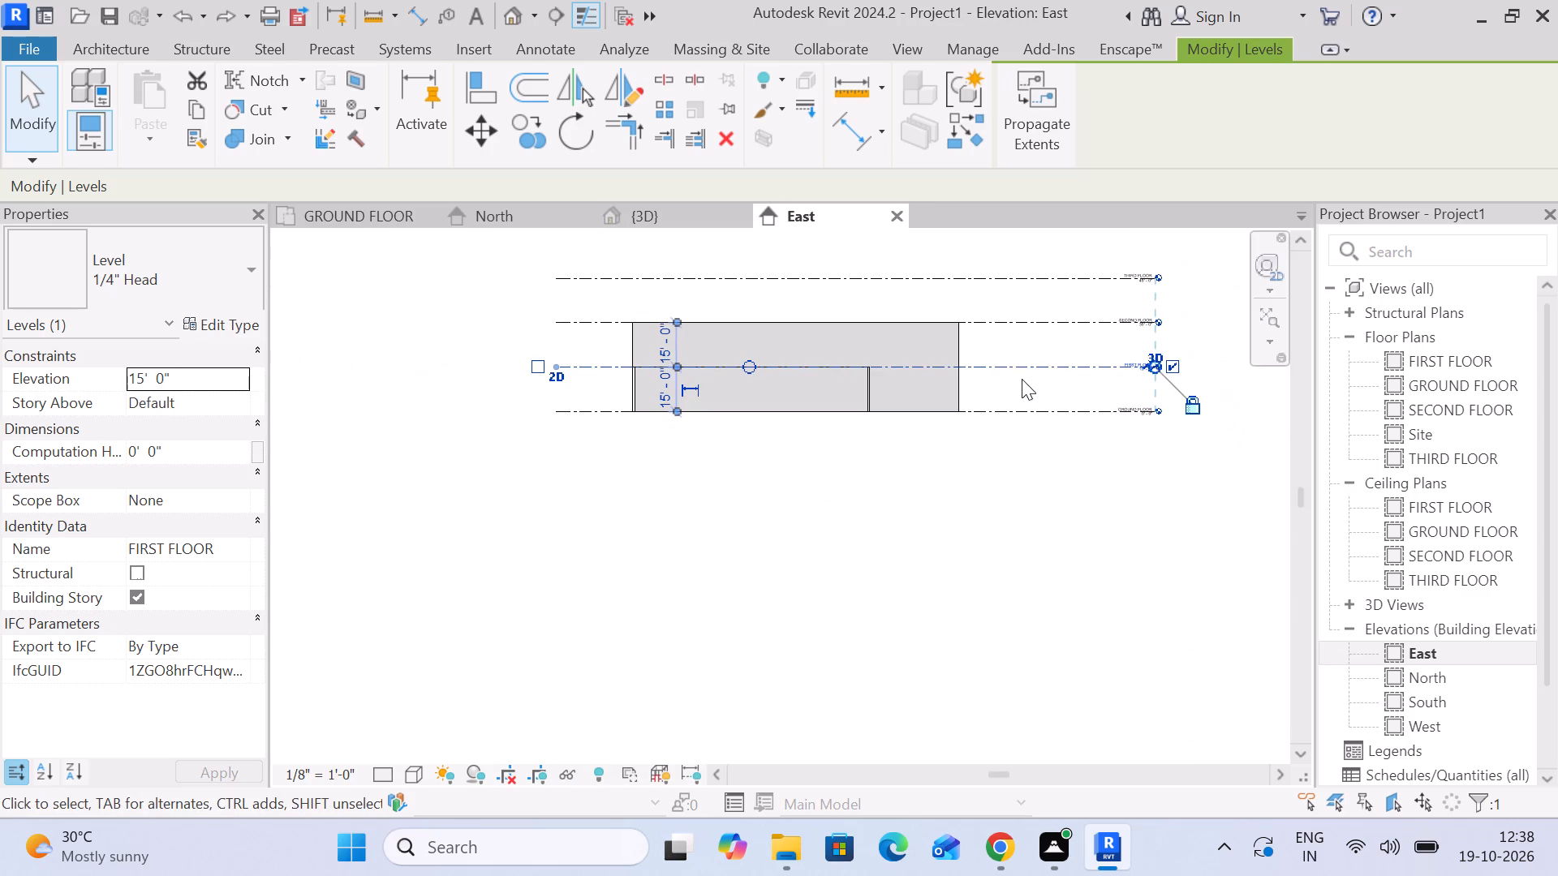
# Examine the FIRST FLOOR level's ends and alignment with the other levels in the North elevation.
pyautogui.click(500, 217)
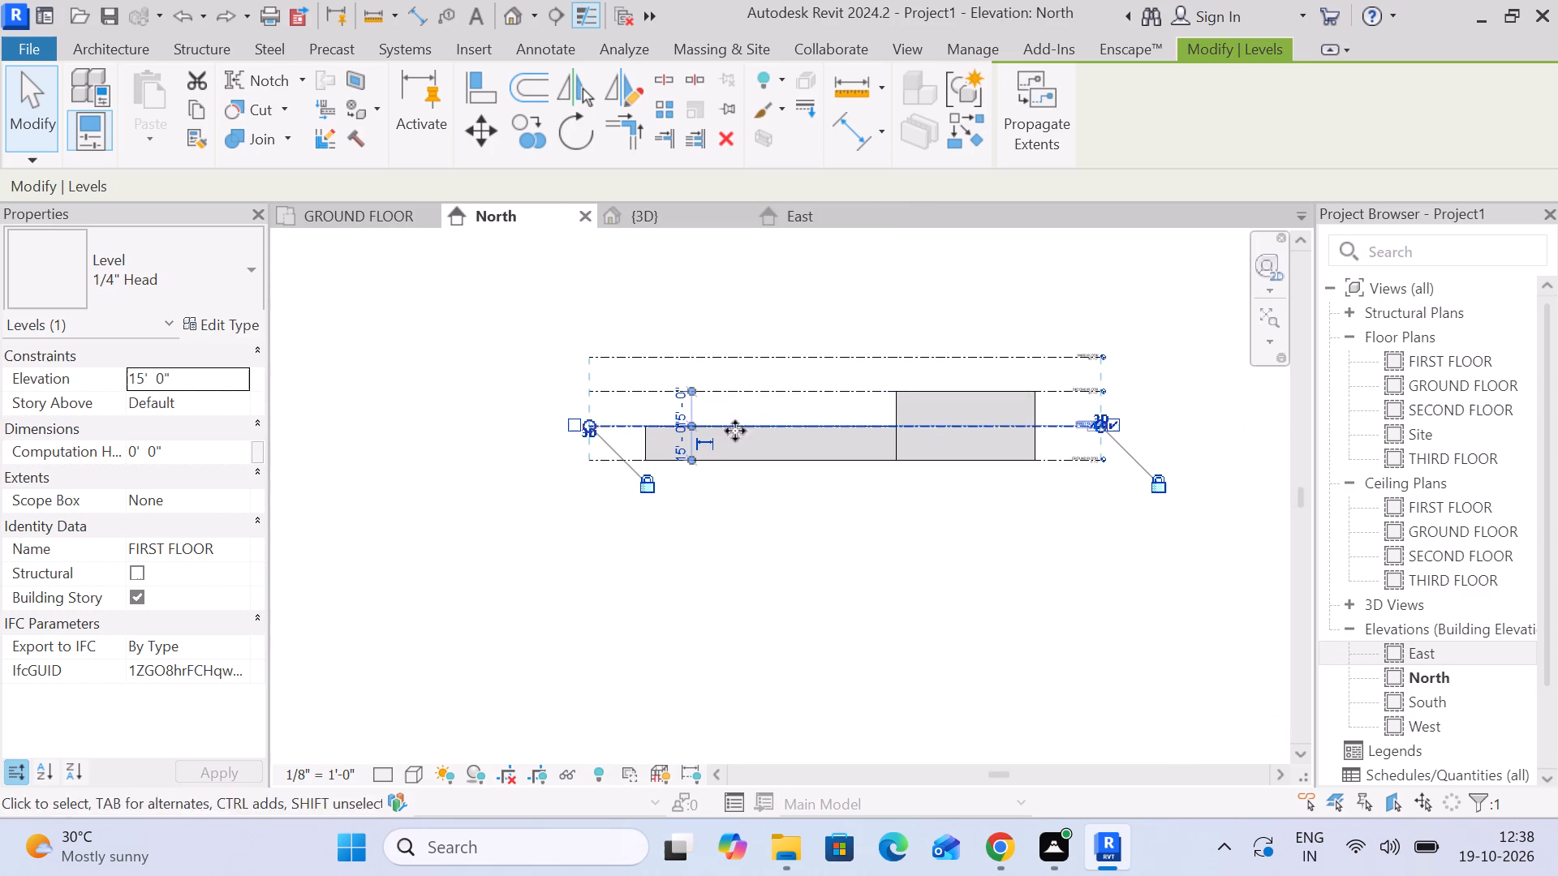
pyautogui.scroll(5, 691, 447)
pyautogui.scroll(-3, 1065, 585)
pyautogui.moveTo(1064, 587); pyautogui.dragTo(734, 524, button='middle')
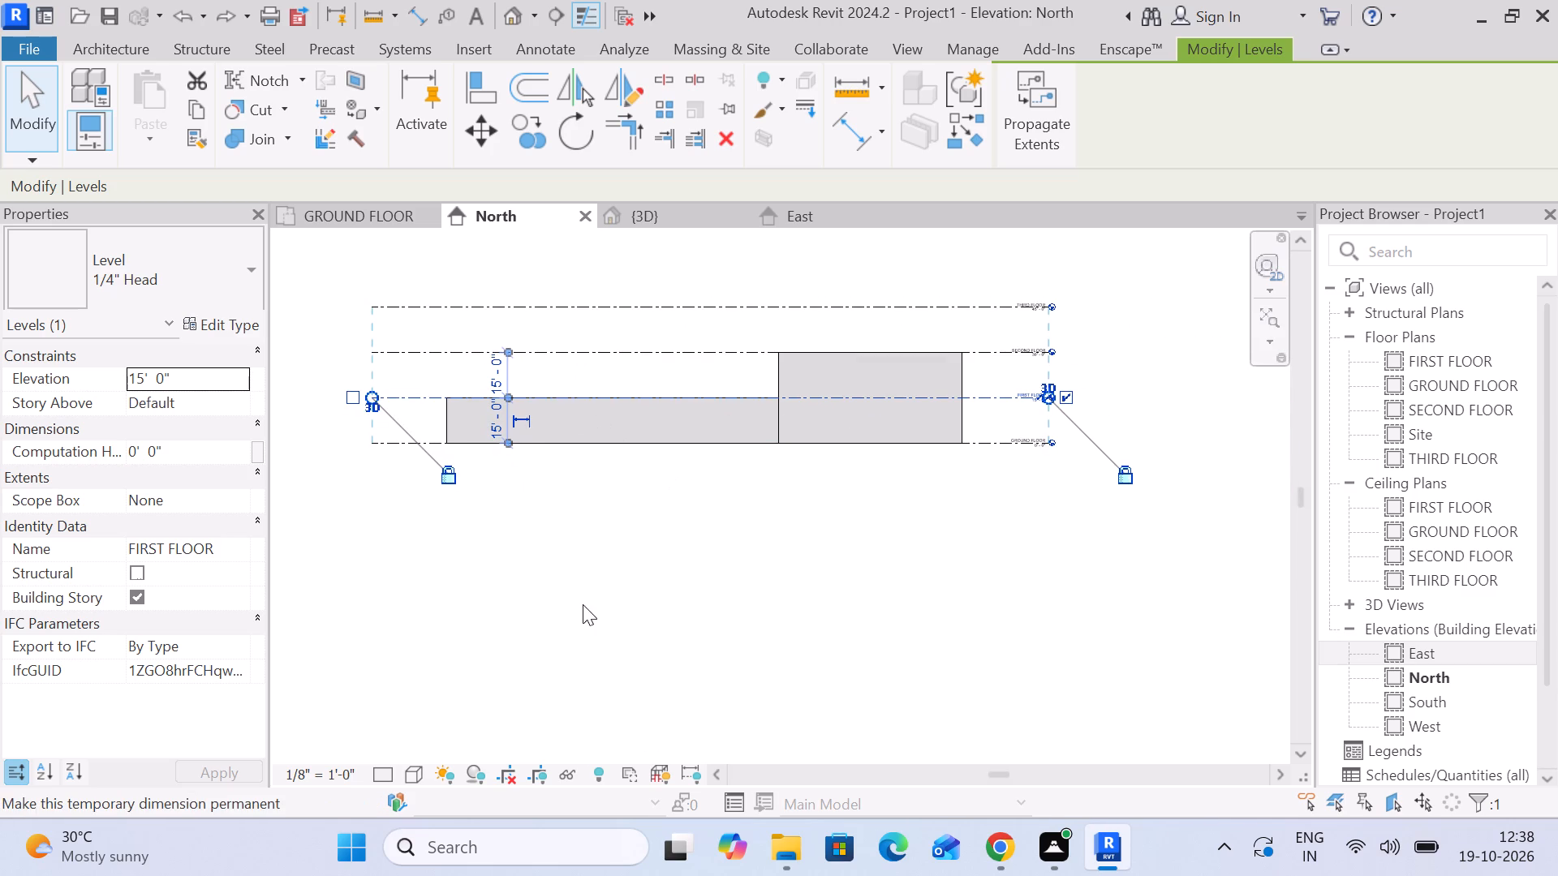
pyautogui.moveTo(585, 505); pyautogui.dragTo(774, 504, button='middle')
pyautogui.scroll(9, 689, 400)
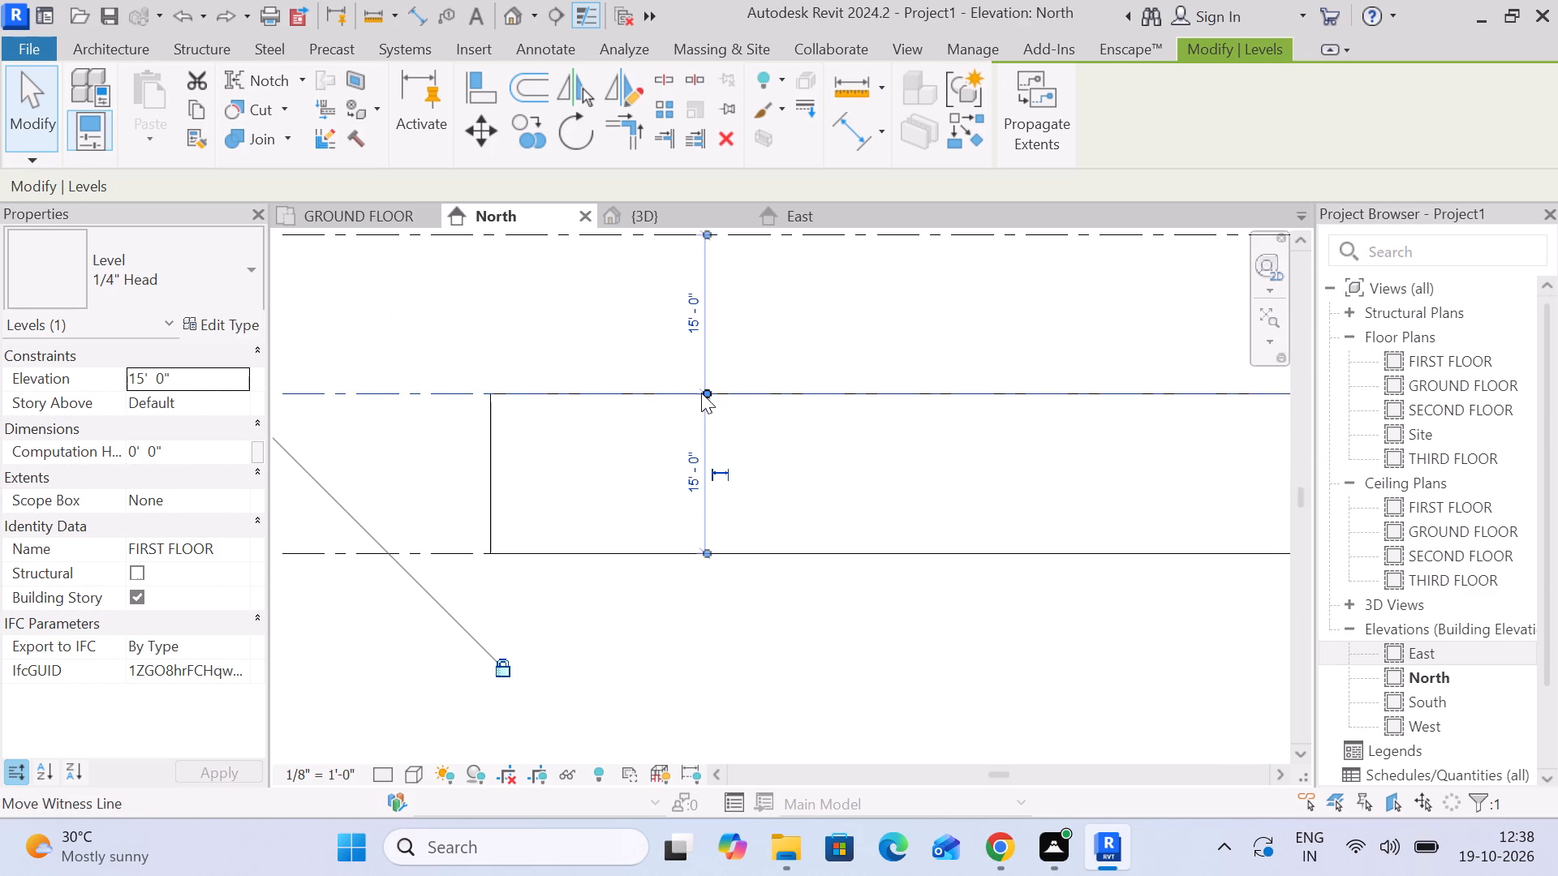
pyautogui.moveTo(706, 393); pyautogui.dragTo(543, 387)
pyautogui.click(867, 620)
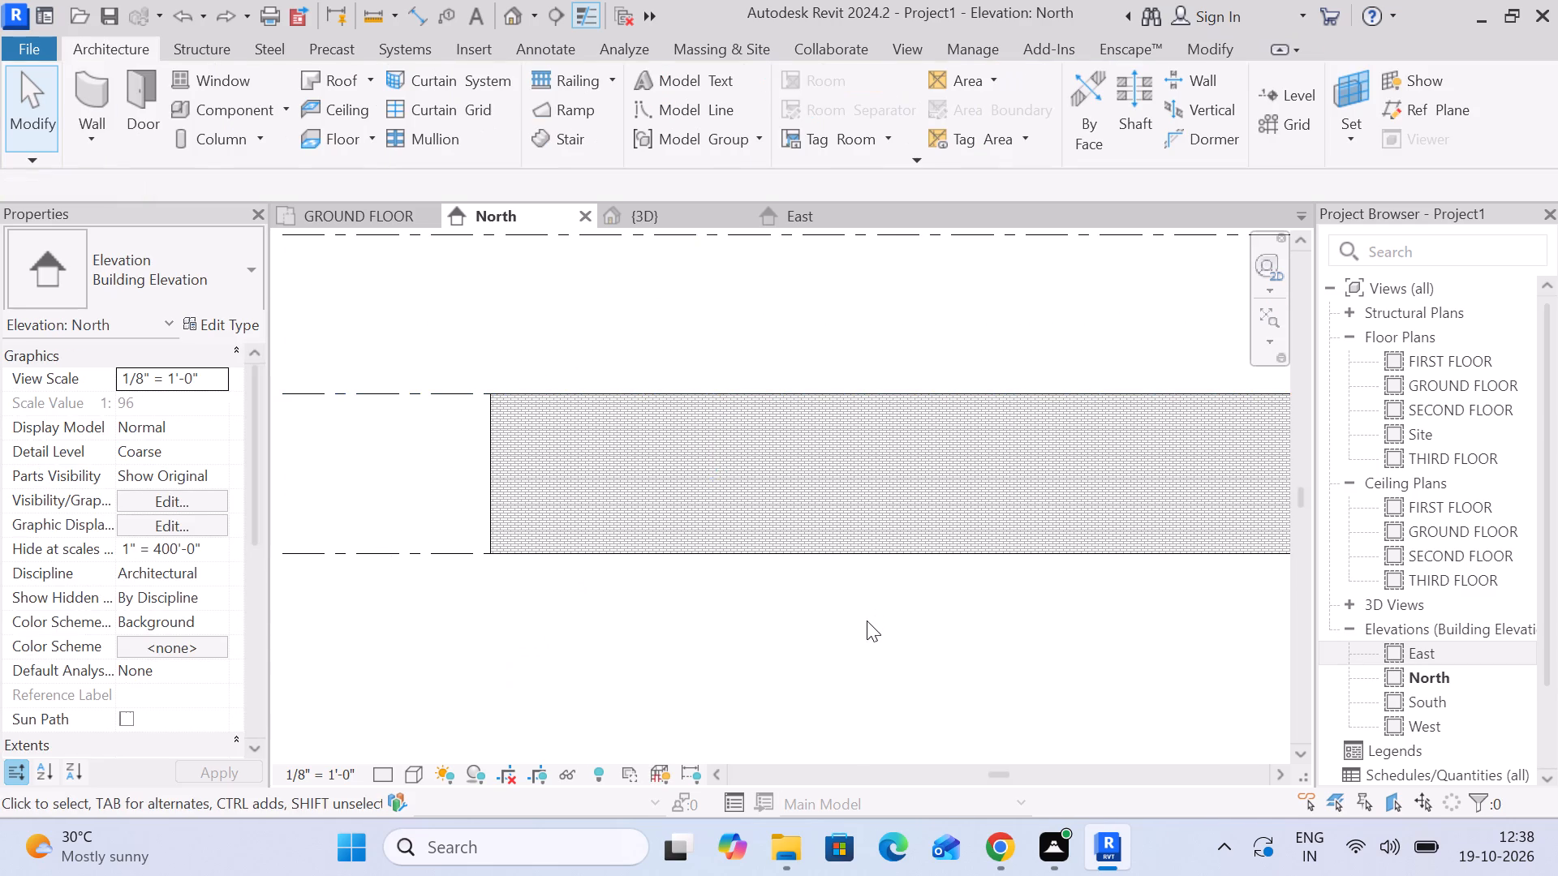
pyautogui.scroll(-5, 867, 620)
pyautogui.moveTo(876, 616); pyautogui.dragTo(889, 446, button='middle')
pyautogui.click(644, 341)
pyautogui.scroll(-5, 675, 369)
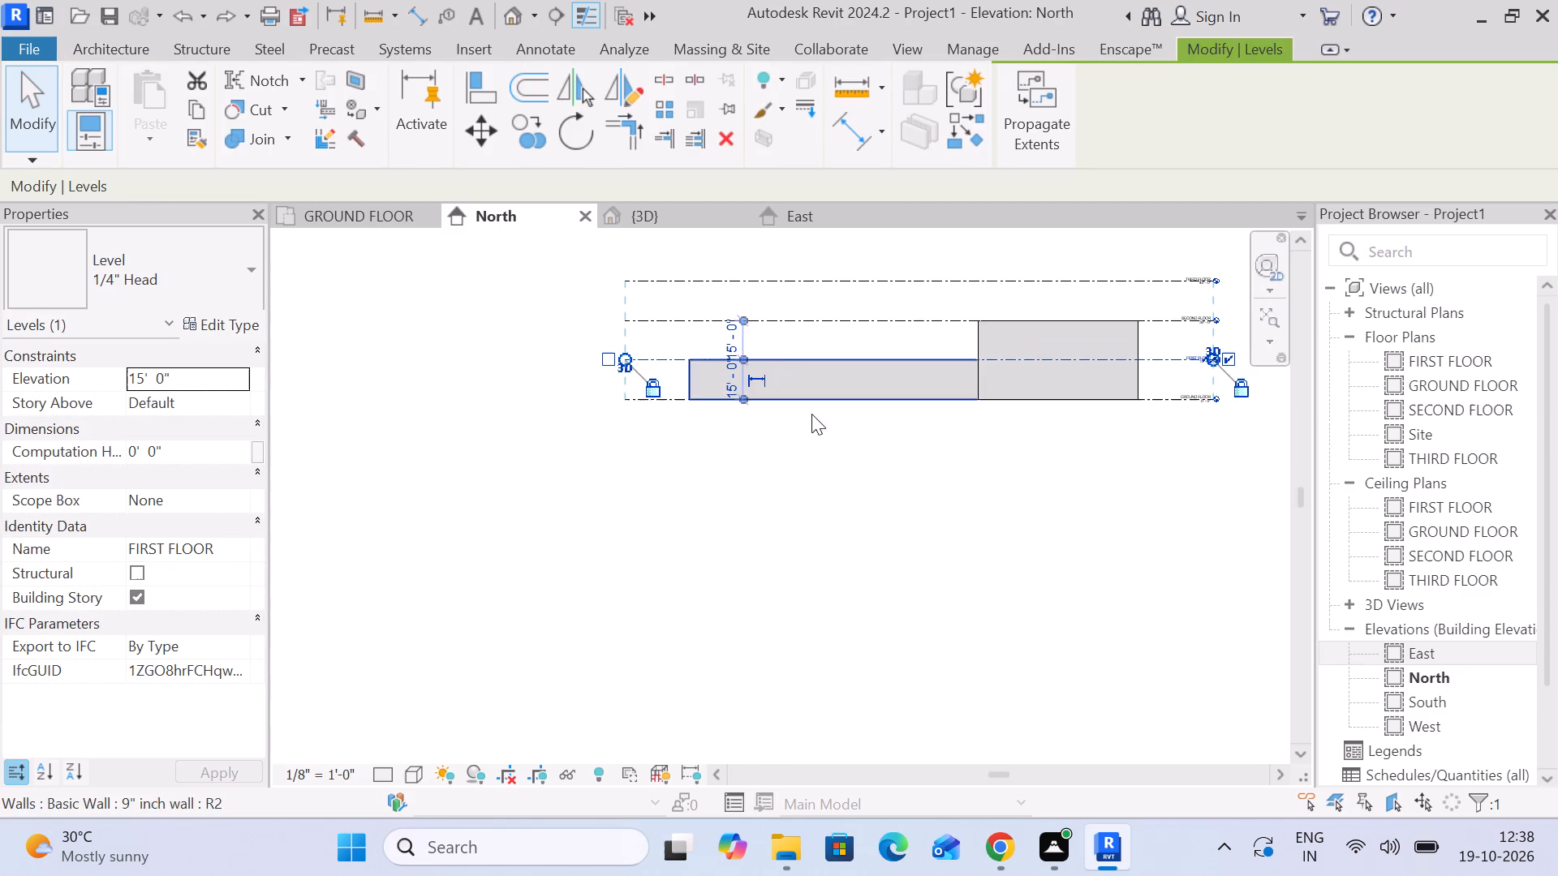
pyautogui.moveTo(890, 440); pyautogui.dragTo(823, 432, button='middle')
pyautogui.click(1107, 464)
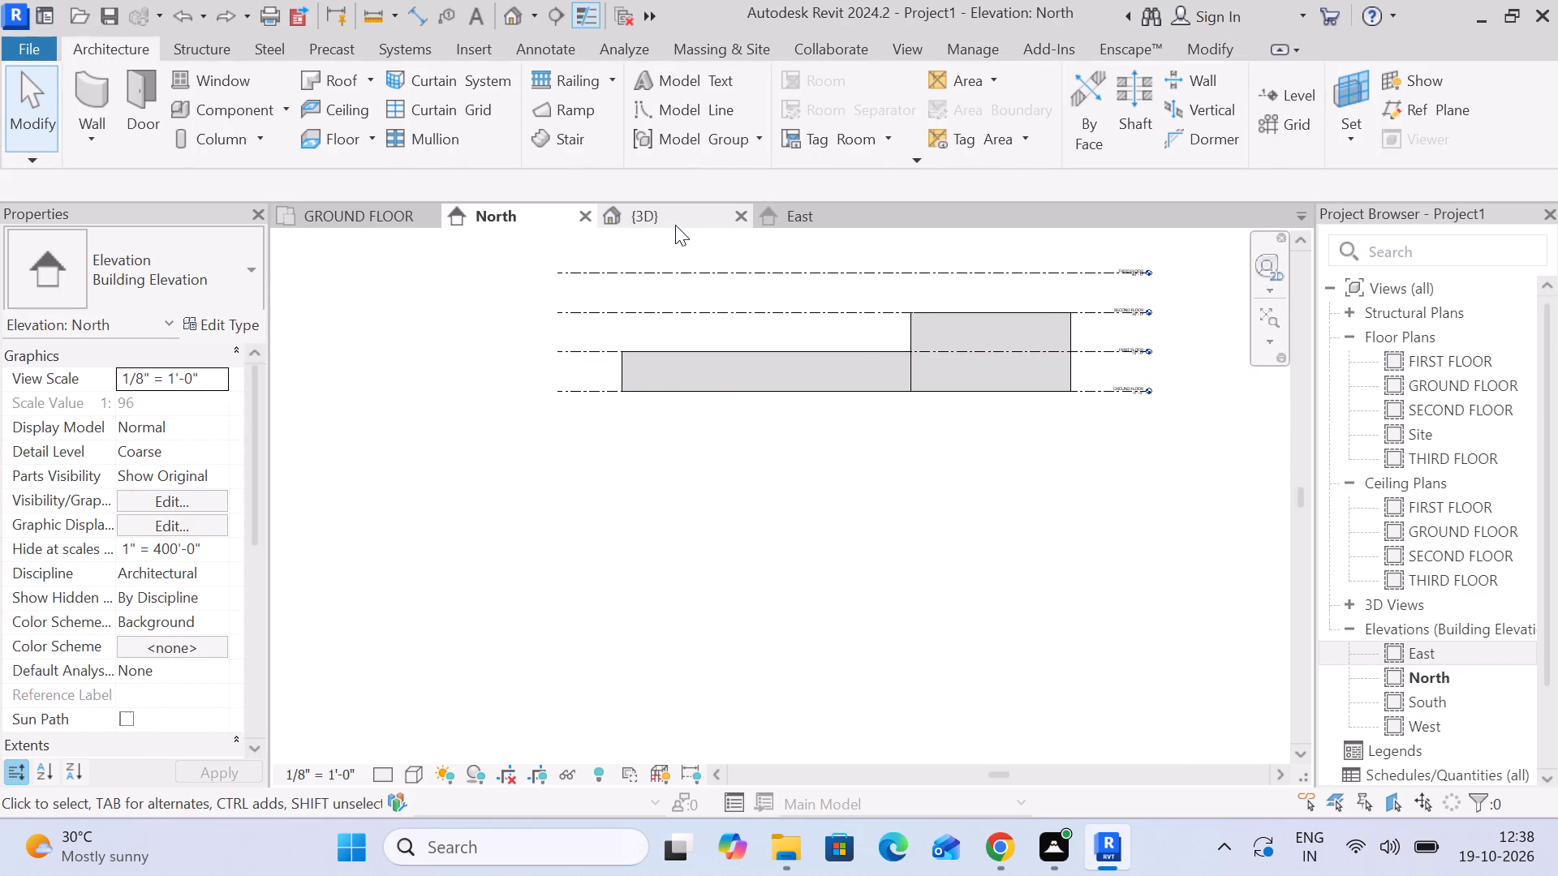
# Compare the level lines across the East and North elevations and the 3D view.
pyautogui.click(798, 216)
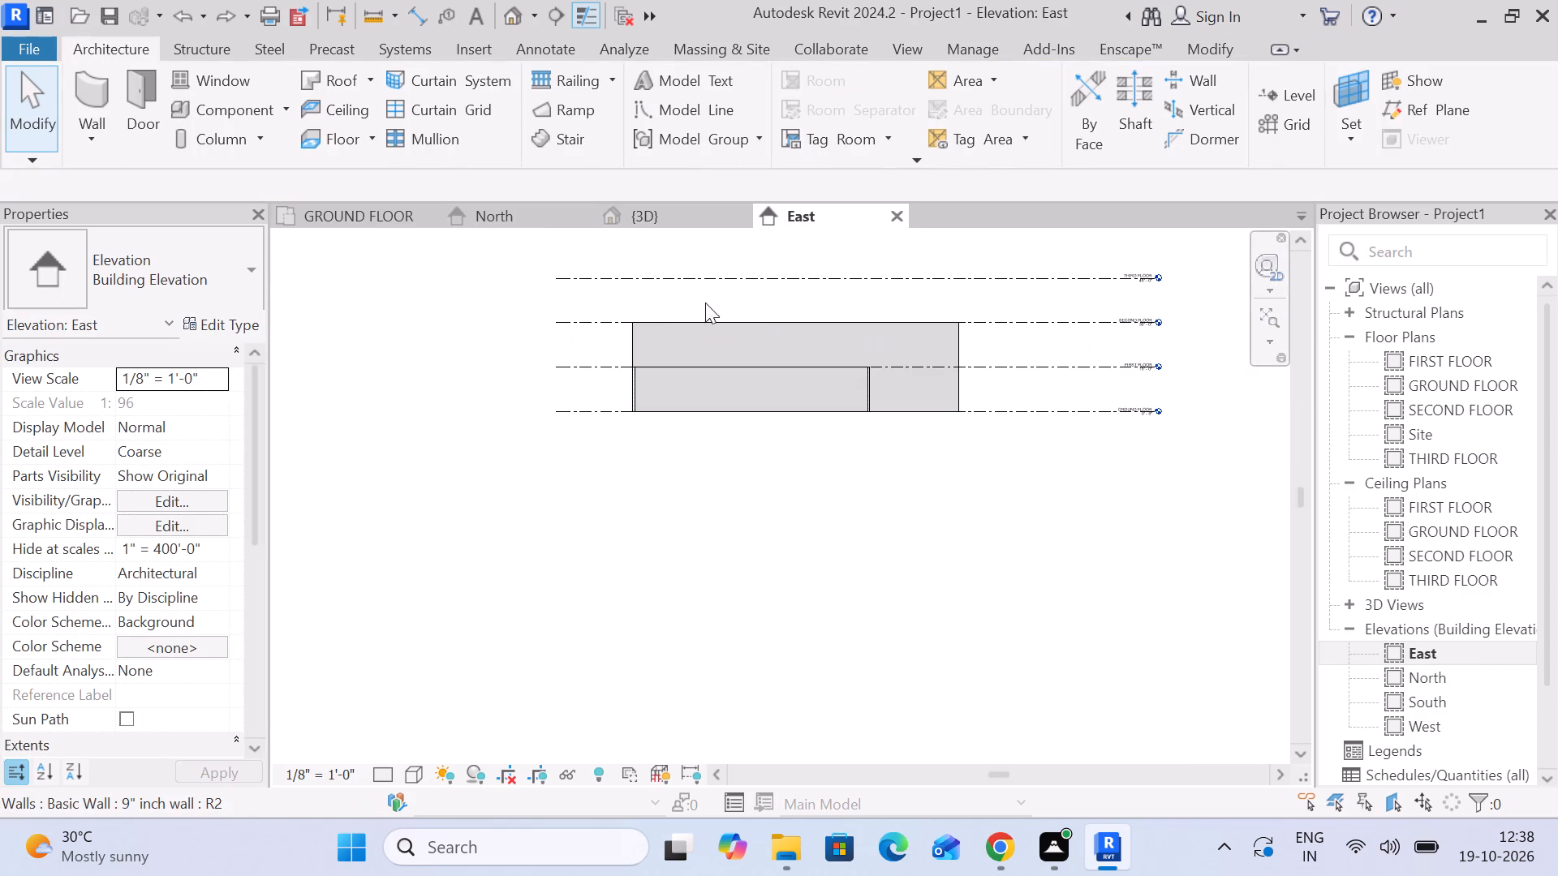
pyautogui.click(516, 224)
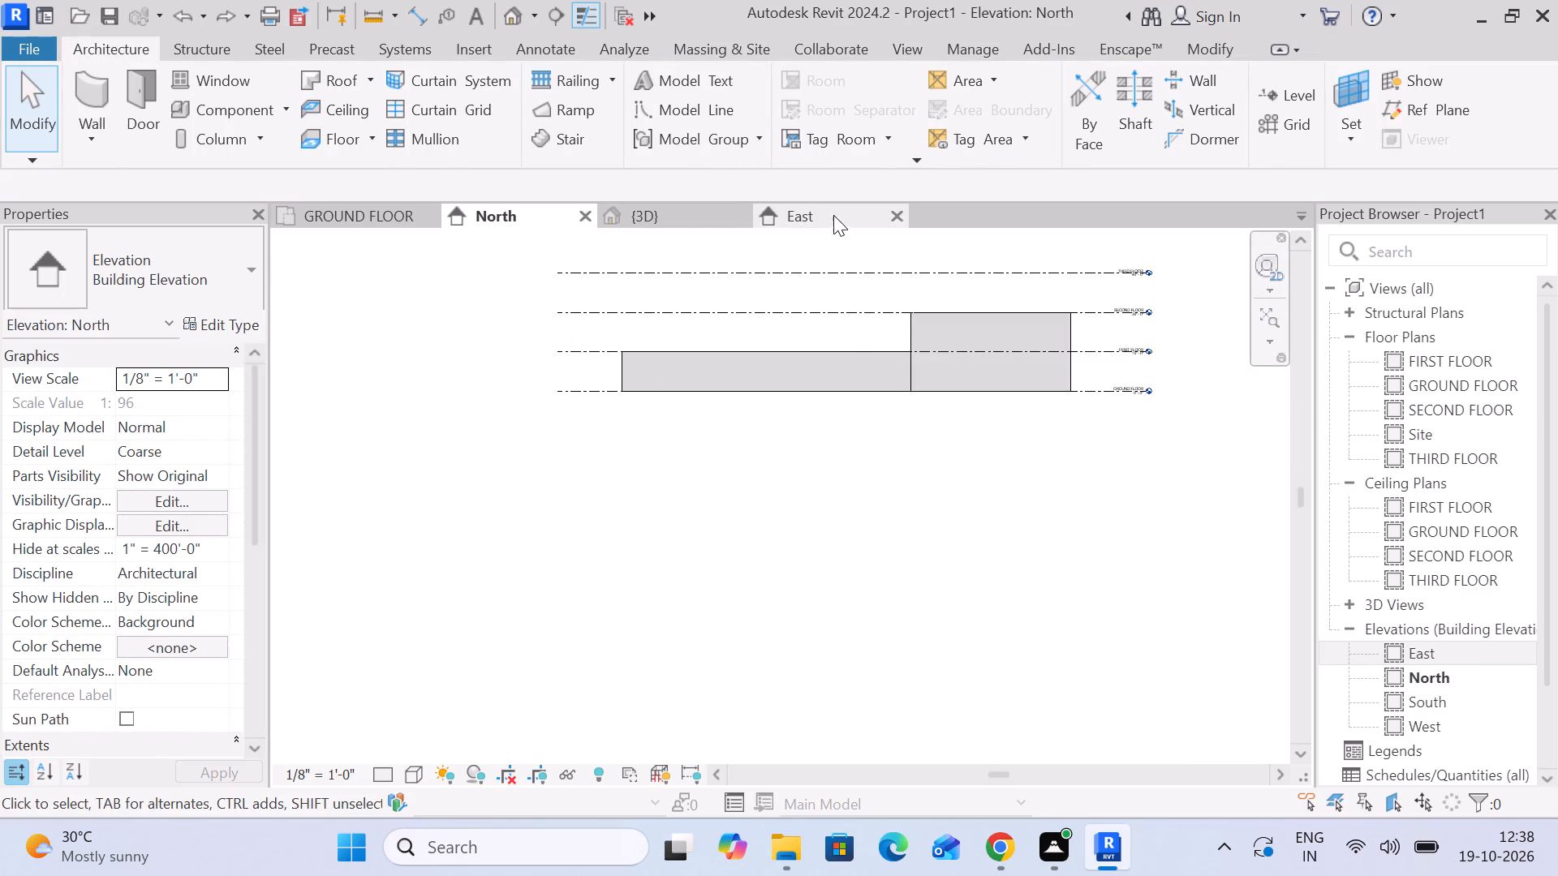
pyautogui.click(668, 211)
pyautogui.scroll(-3, 959, 363)
pyautogui.moveTo(1042, 393); pyautogui.dragTo(828, 355, button='middle')
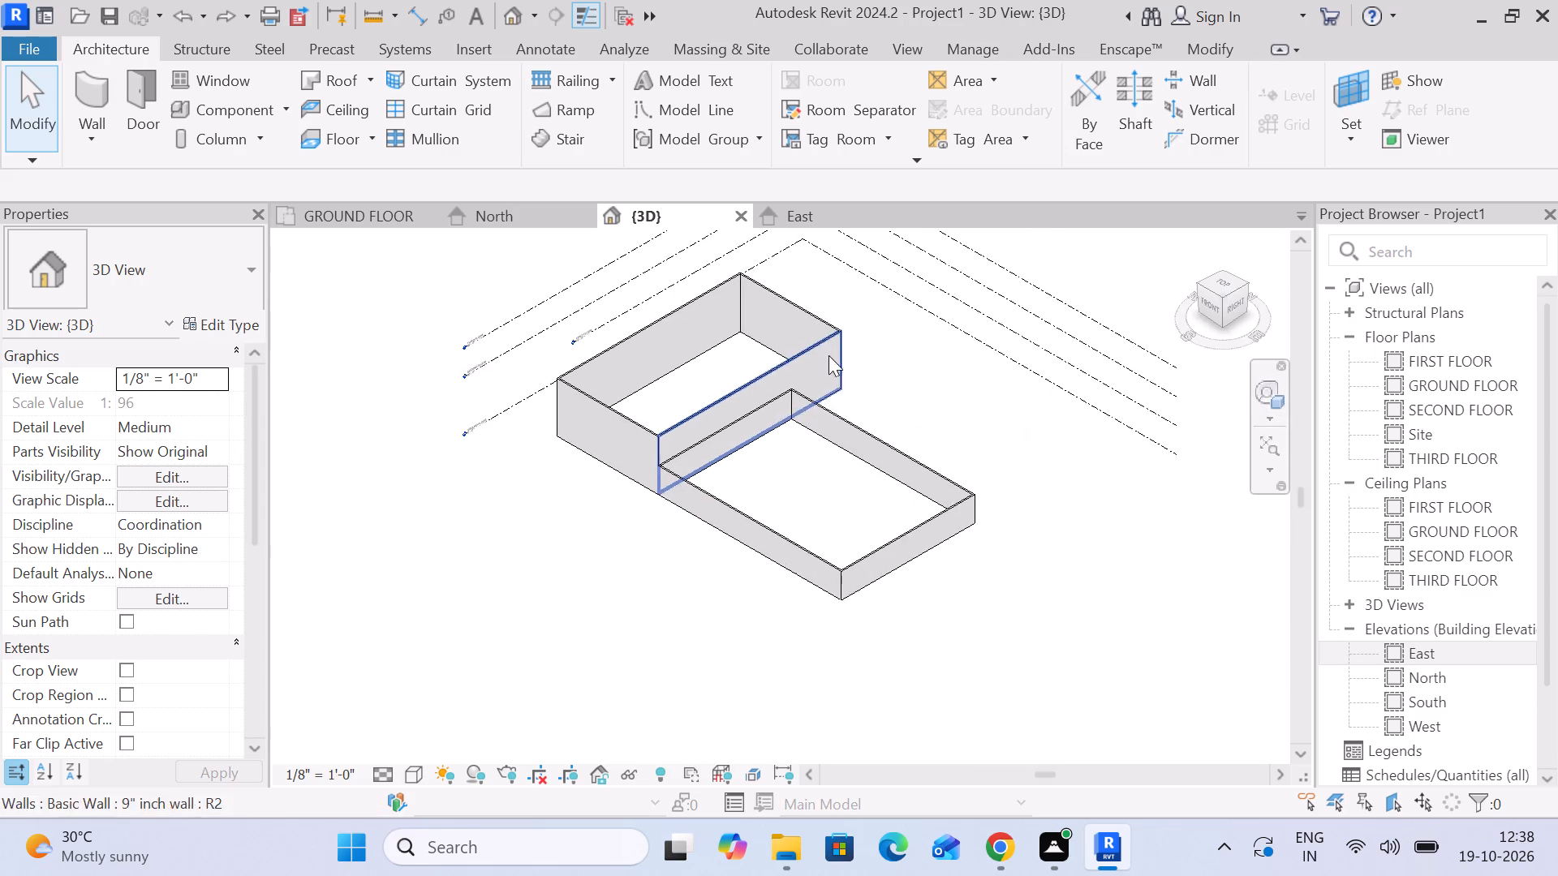
# In the right-side 3D view, extend the FIRST FLOOR level's head end outward beyond the wall, close to the other level heads.
pyautogui.click(1232, 307)
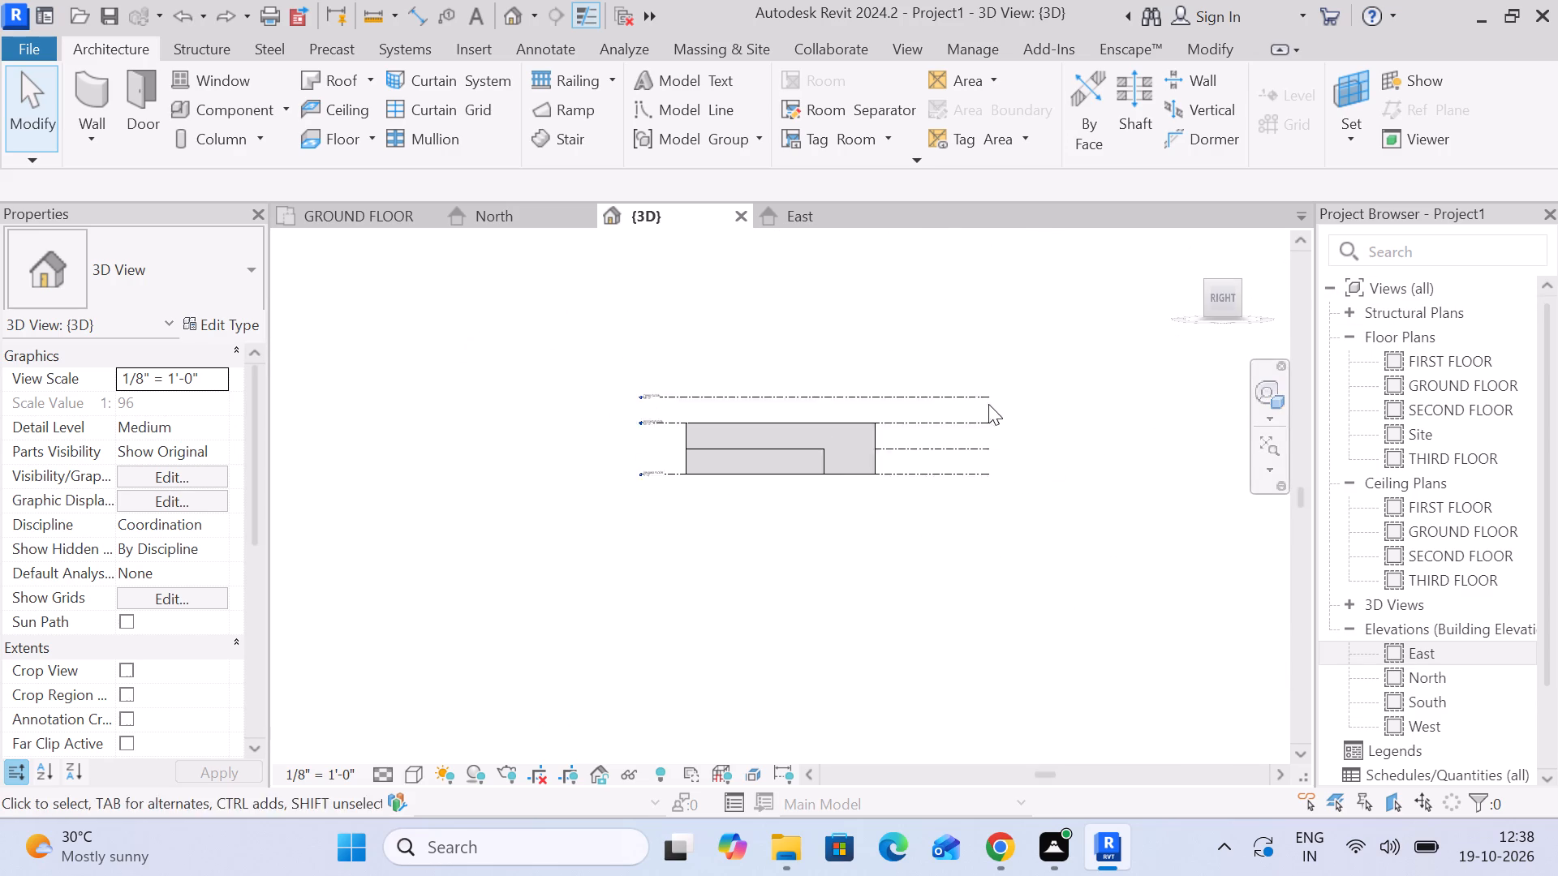
pyautogui.scroll(4, 899, 459)
pyautogui.click(882, 560)
pyautogui.click(880, 550)
pyautogui.moveTo(820, 578); pyautogui.dragTo(823, 578, button='middle')
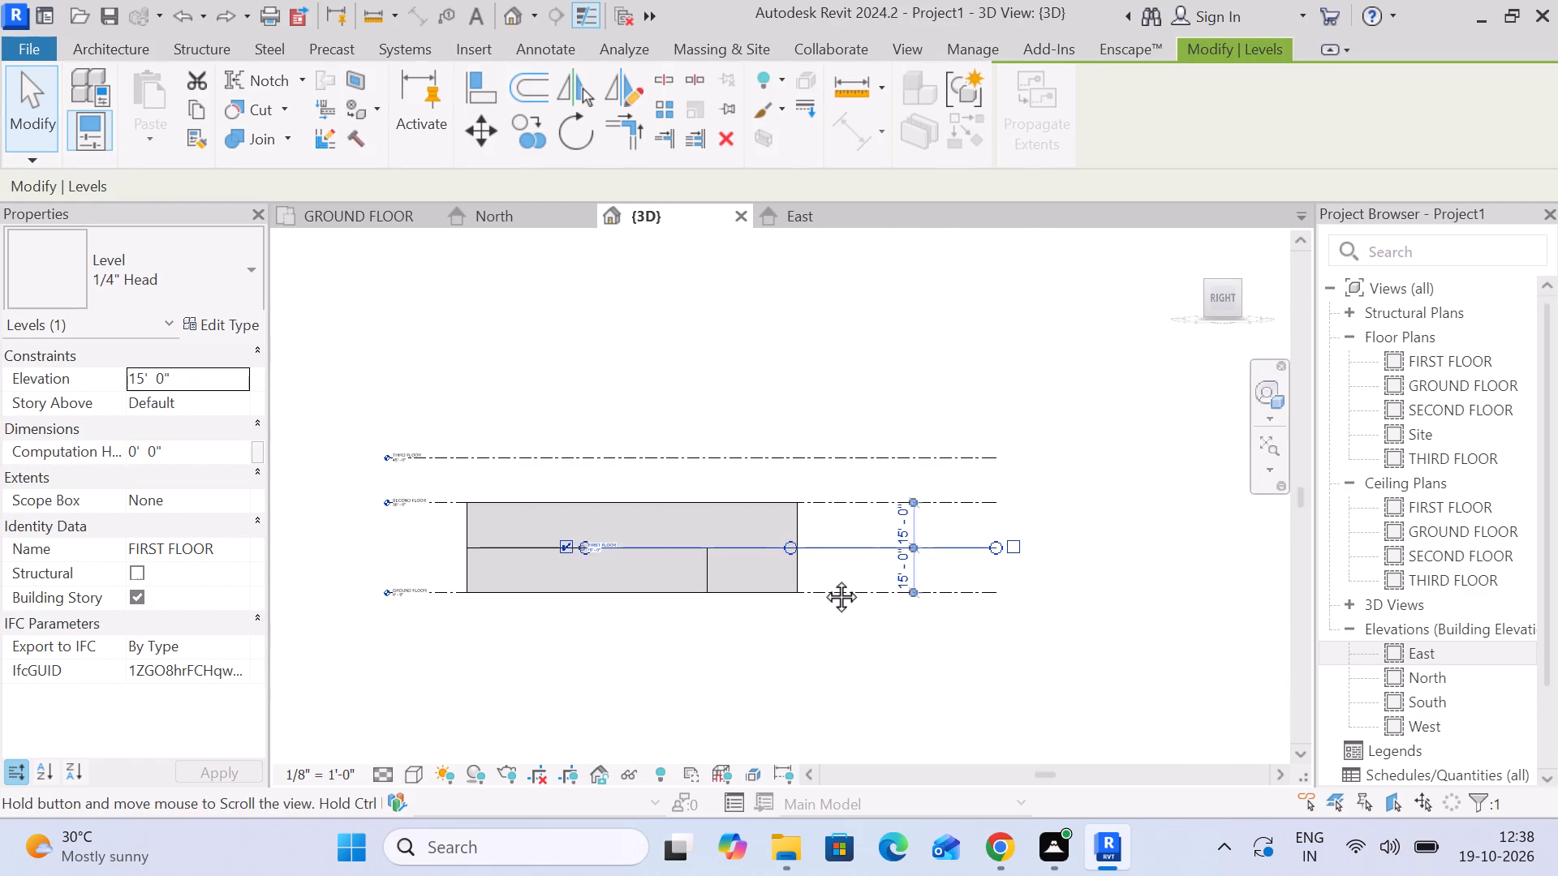
pyautogui.moveTo(823, 578); pyautogui.dragTo(1094, 495, button='middle')
pyautogui.scroll(4, 935, 448)
pyautogui.scroll(4, 798, 477)
pyautogui.moveTo(804, 480); pyautogui.dragTo(804, 482, button='middle')
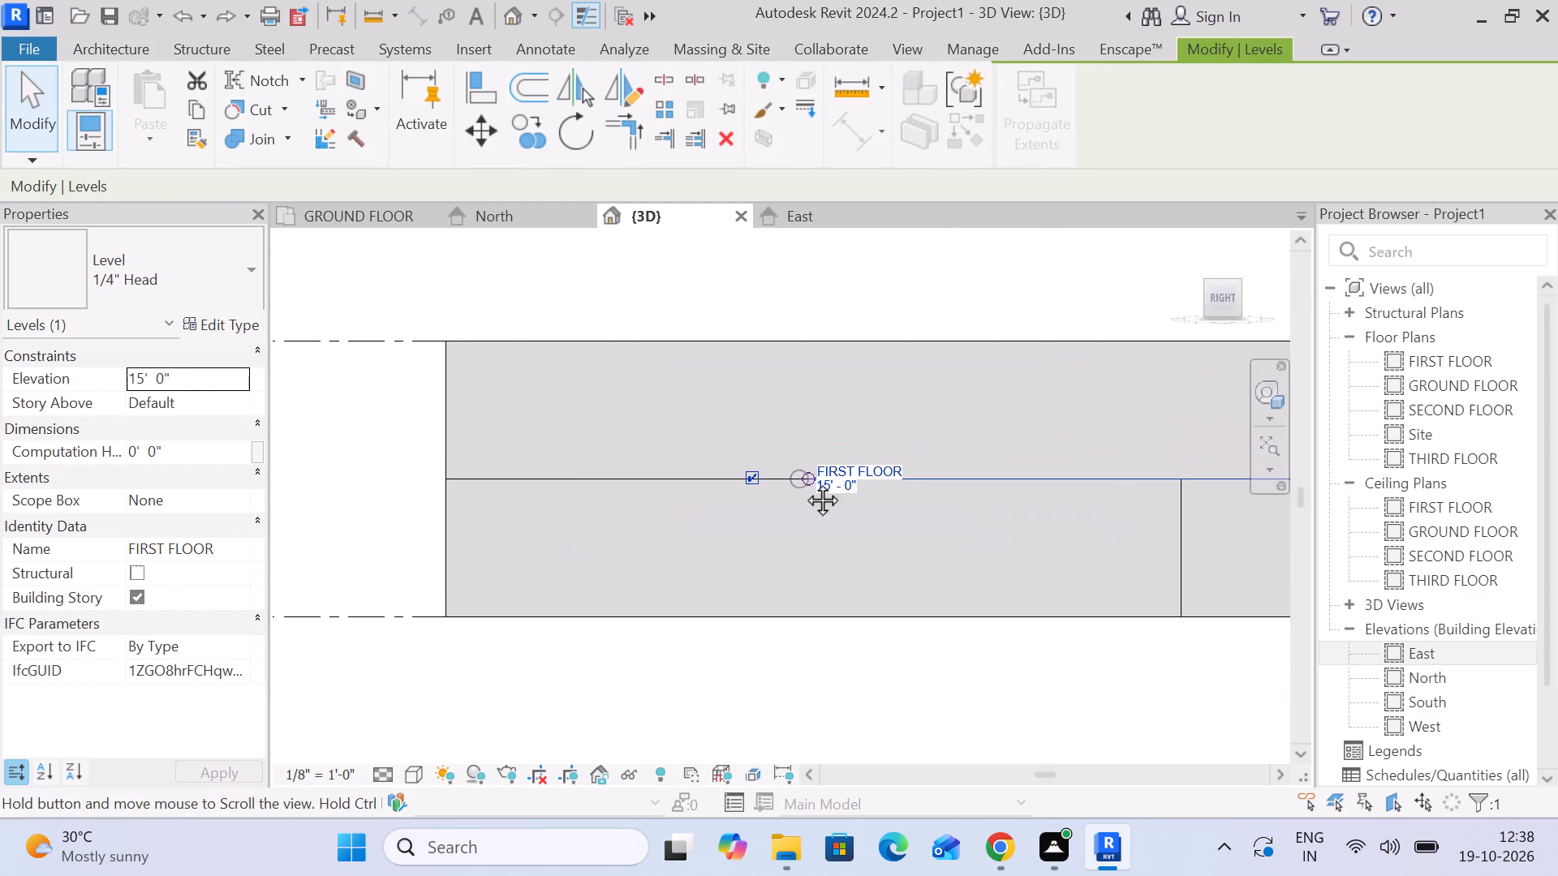
pyautogui.moveTo(804, 482); pyautogui.dragTo(1062, 393, button='middle')
pyautogui.scroll(-3, 1062, 393)
pyautogui.click(1062, 383)
pyautogui.click(1057, 560)
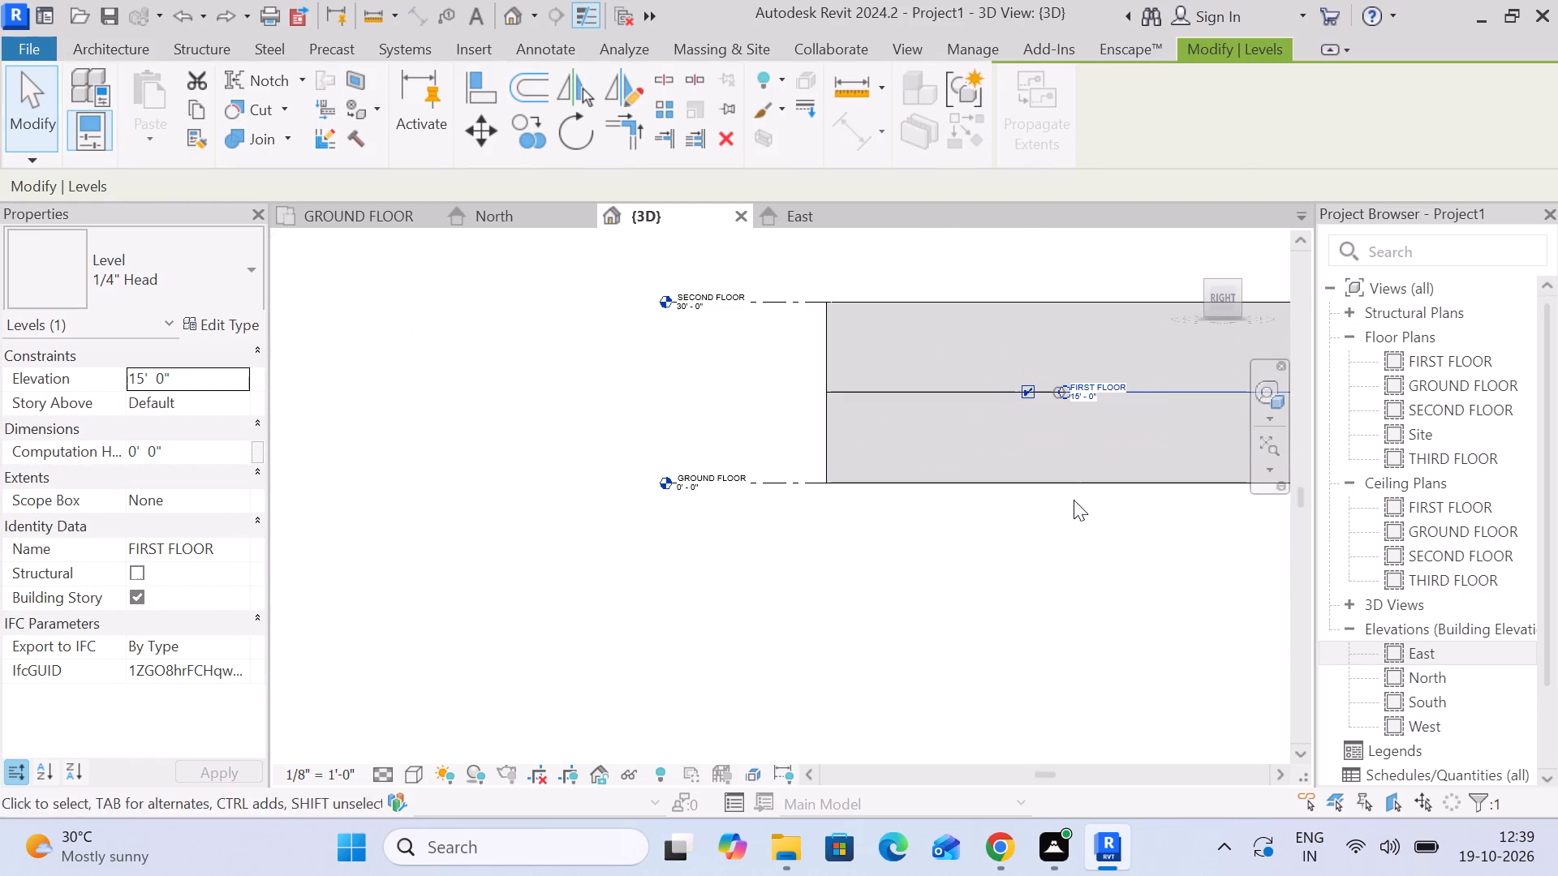
pyautogui.moveTo(1064, 393); pyautogui.dragTo(996, 393)
pyautogui.click(1008, 556)
pyautogui.scroll(4, 1091, 367)
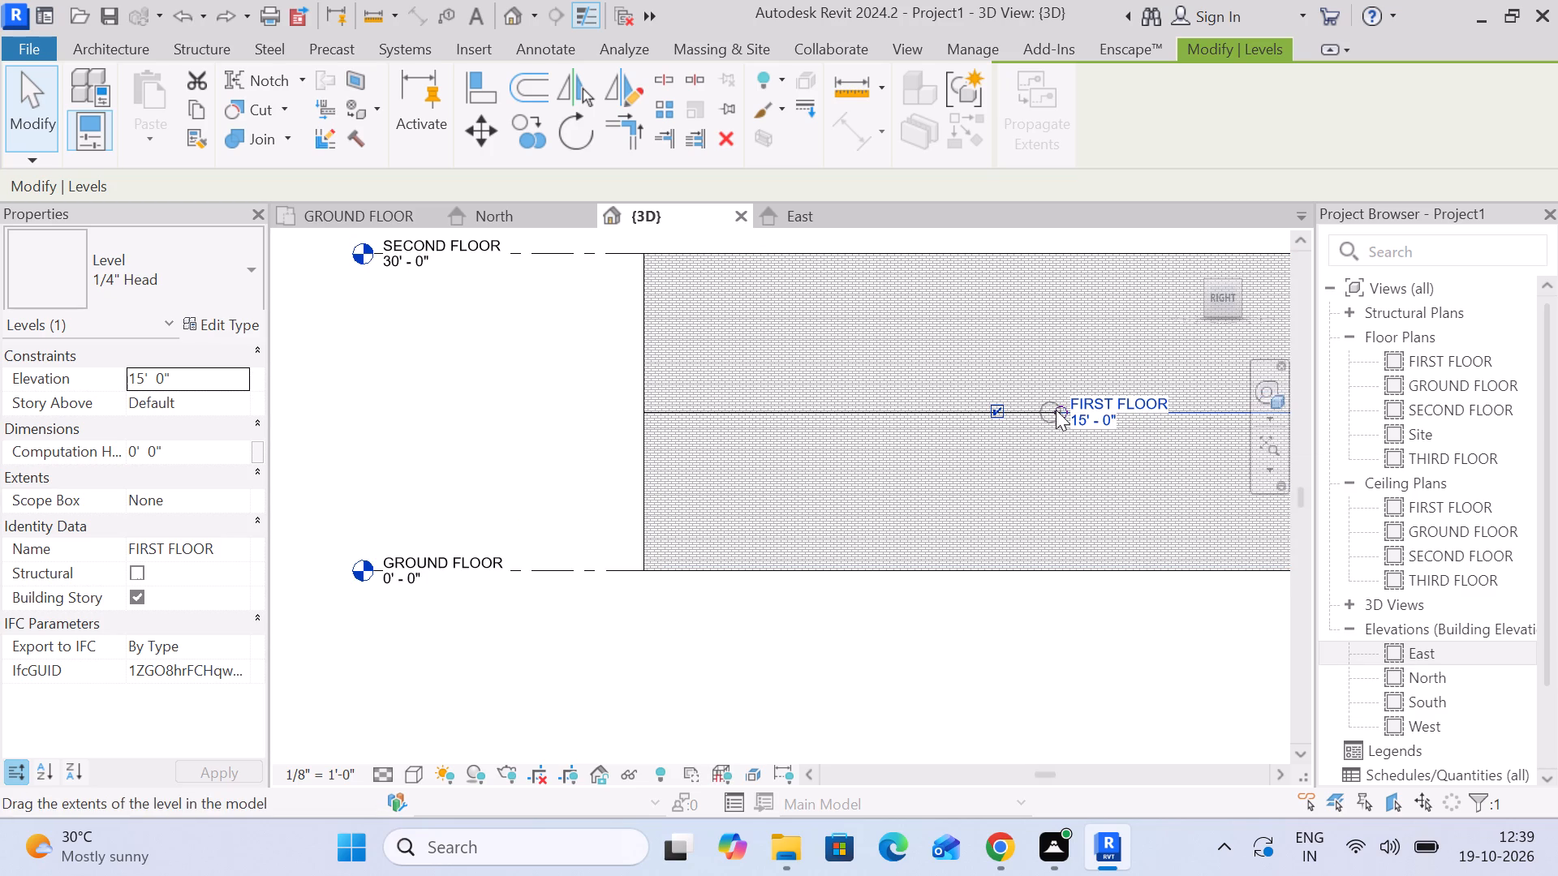
pyautogui.moveTo(1056, 410); pyautogui.dragTo(383, 422)
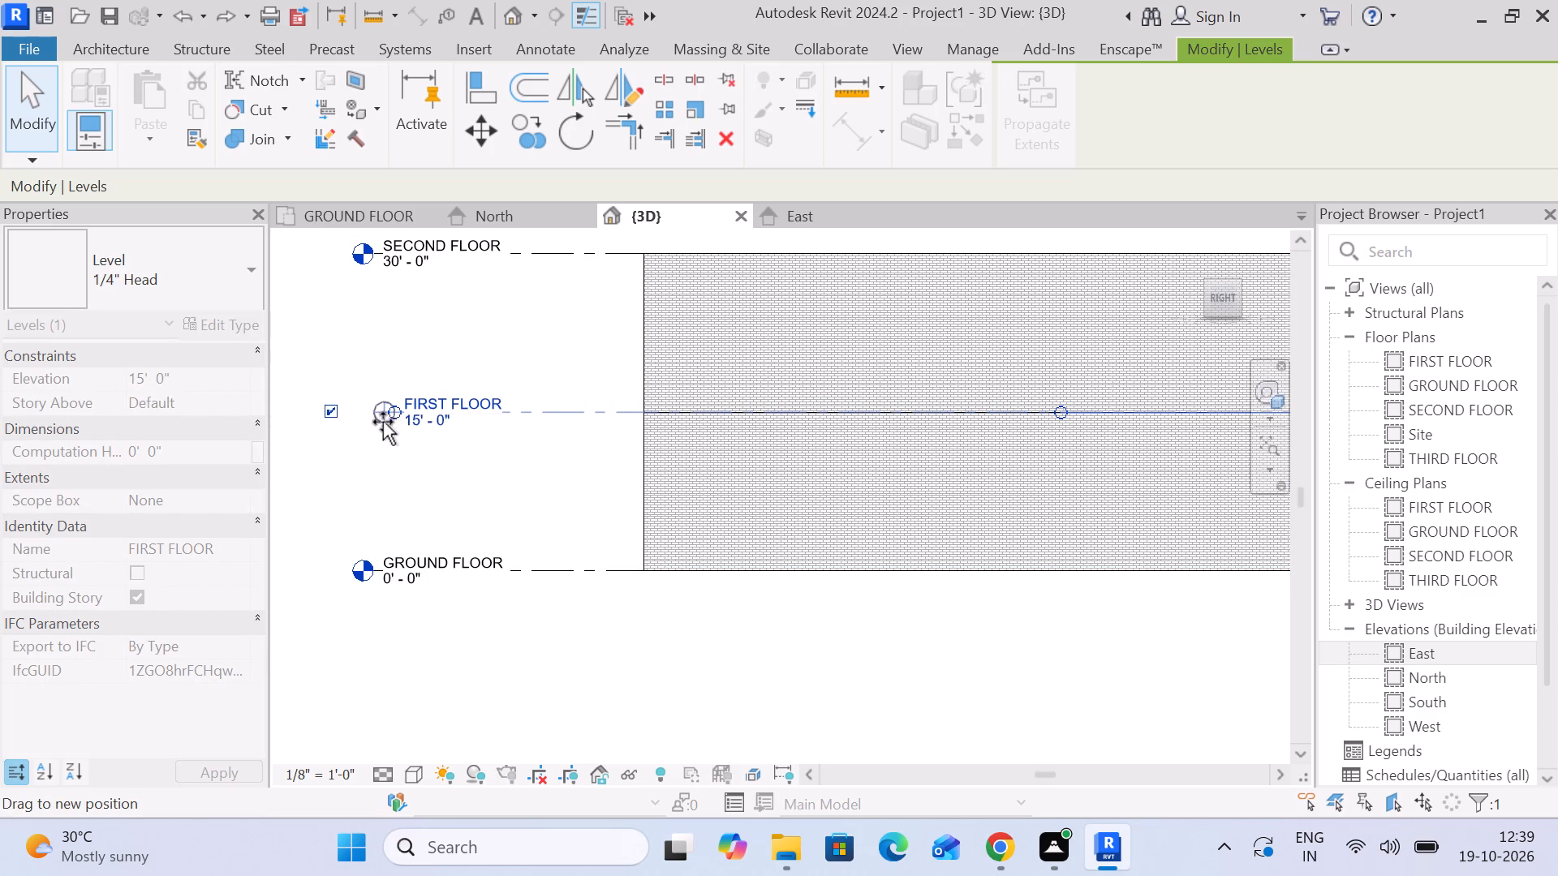
pyautogui.moveTo(383, 422); pyautogui.dragTo(379, 442)
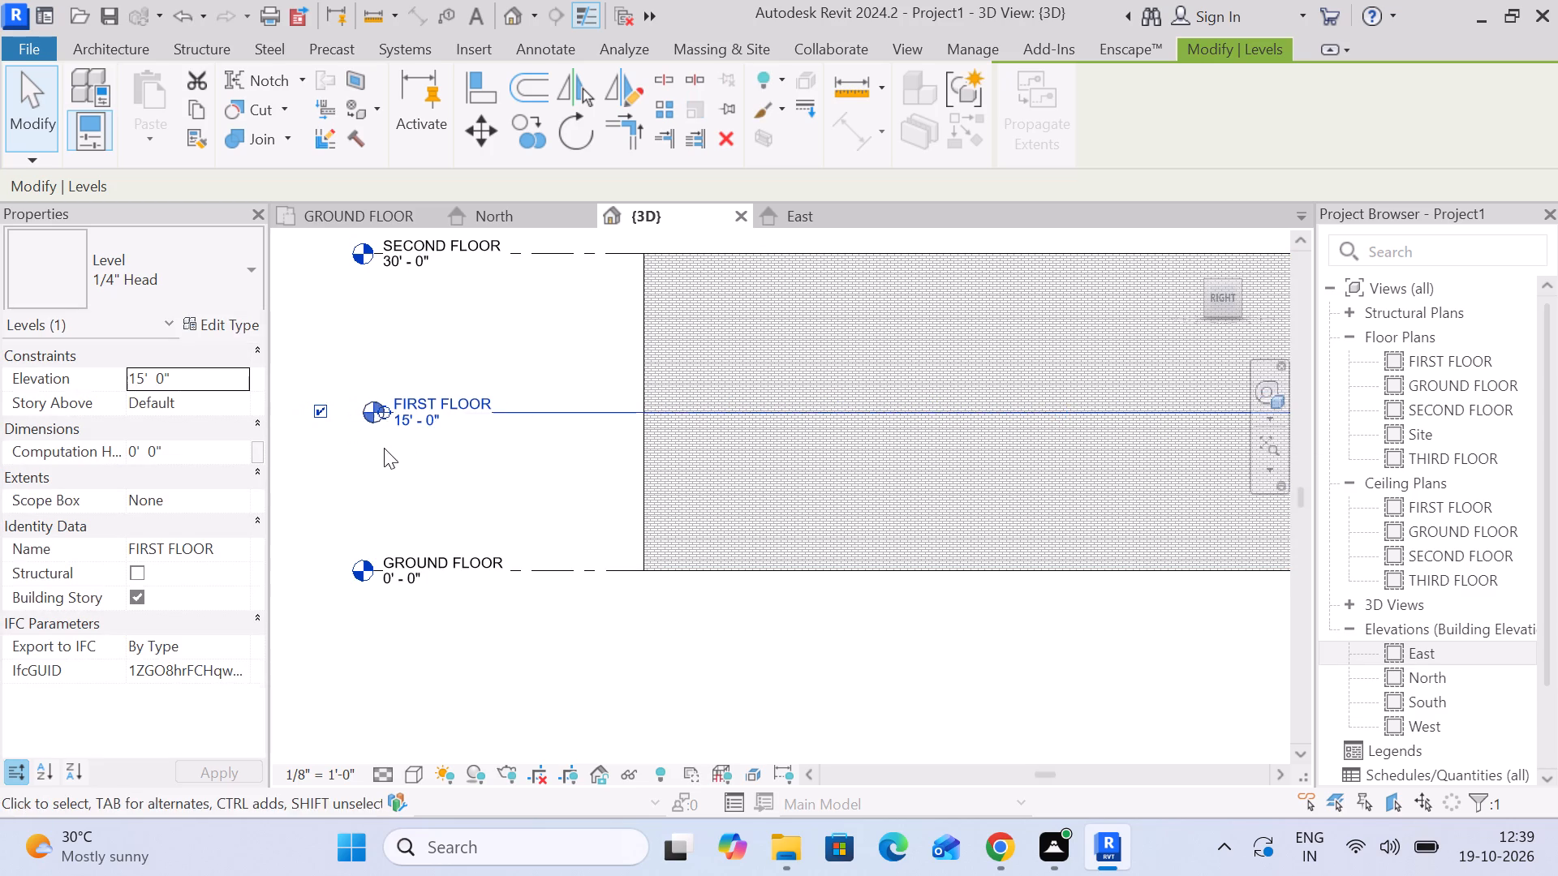
# Fine-tune the FIRST FLOOR level's end to bring its head closer in line with the GROUND FLOOR and SECOND FLOOR heads.
pyautogui.moveTo(397, 452); pyautogui.dragTo(678, 456, button='middle')
pyautogui.moveTo(742, 460); pyautogui.dragTo(790, 469, button='middle')
pyautogui.scroll(4, 751, 443)
pyautogui.scroll(-3, 734, 435)
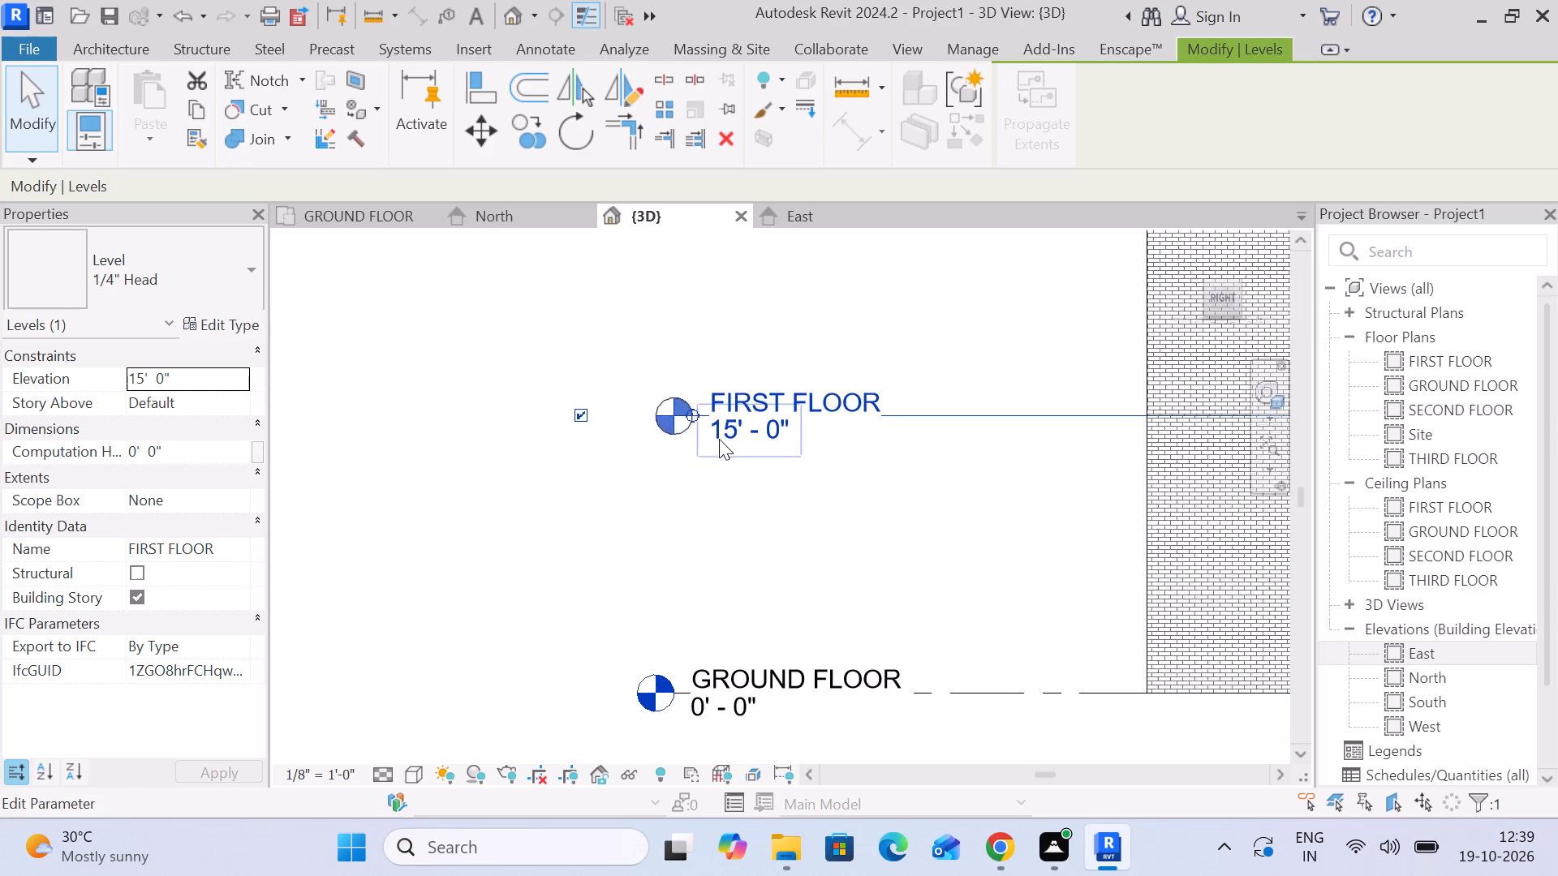
pyautogui.scroll(-1, 719, 439)
pyautogui.moveTo(717, 520); pyautogui.dragTo(787, 512, button='middle')
pyautogui.scroll(1, 773, 443)
pyautogui.scroll(-1, 775, 410)
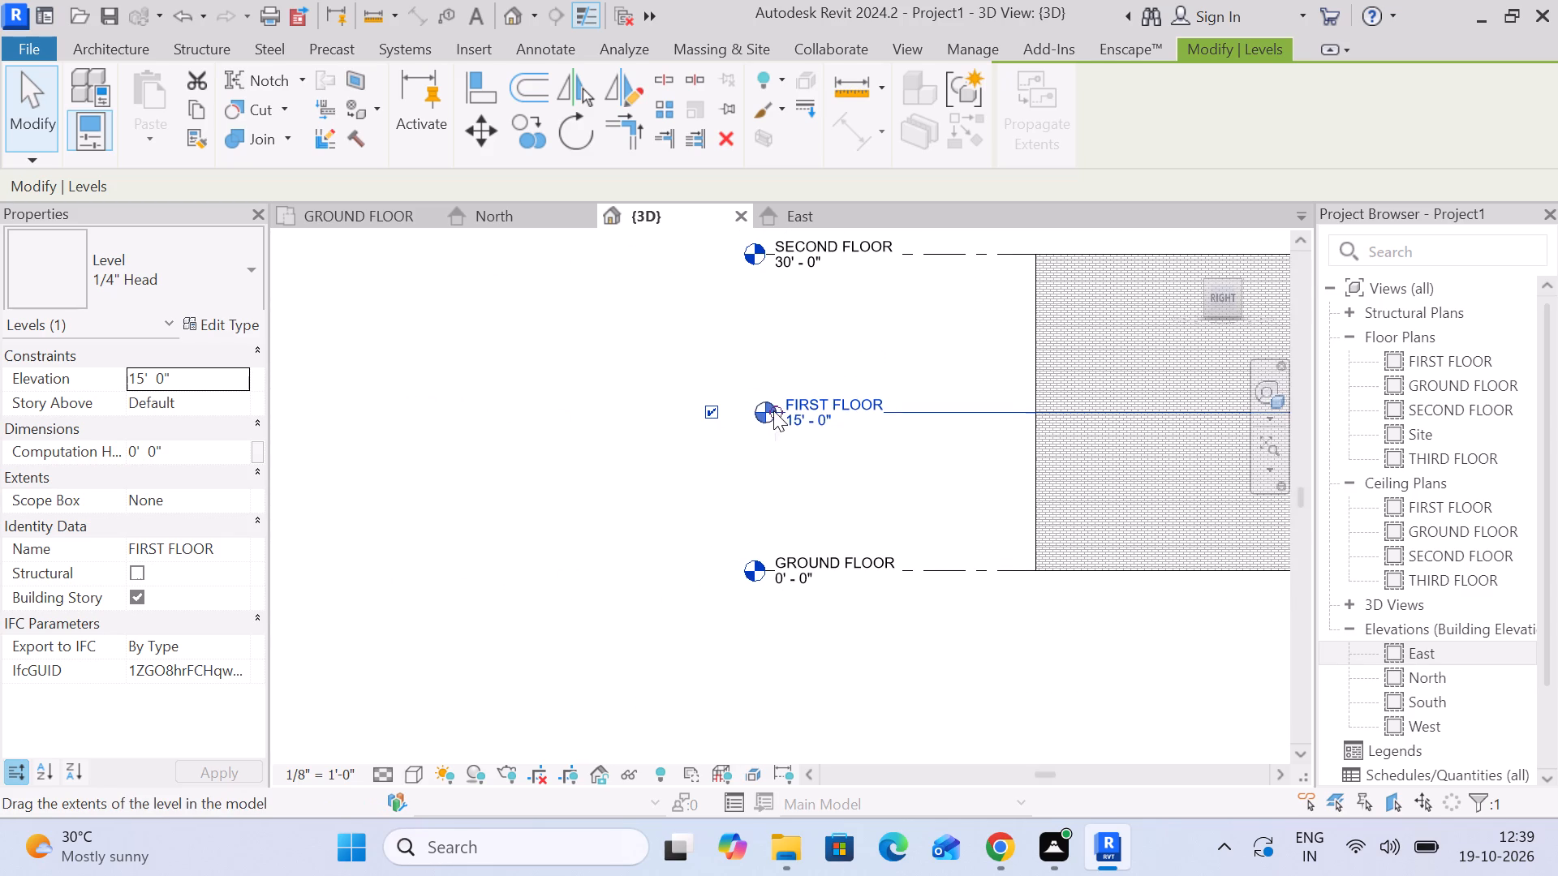
pyautogui.moveTo(773, 413); pyautogui.dragTo(761, 412)
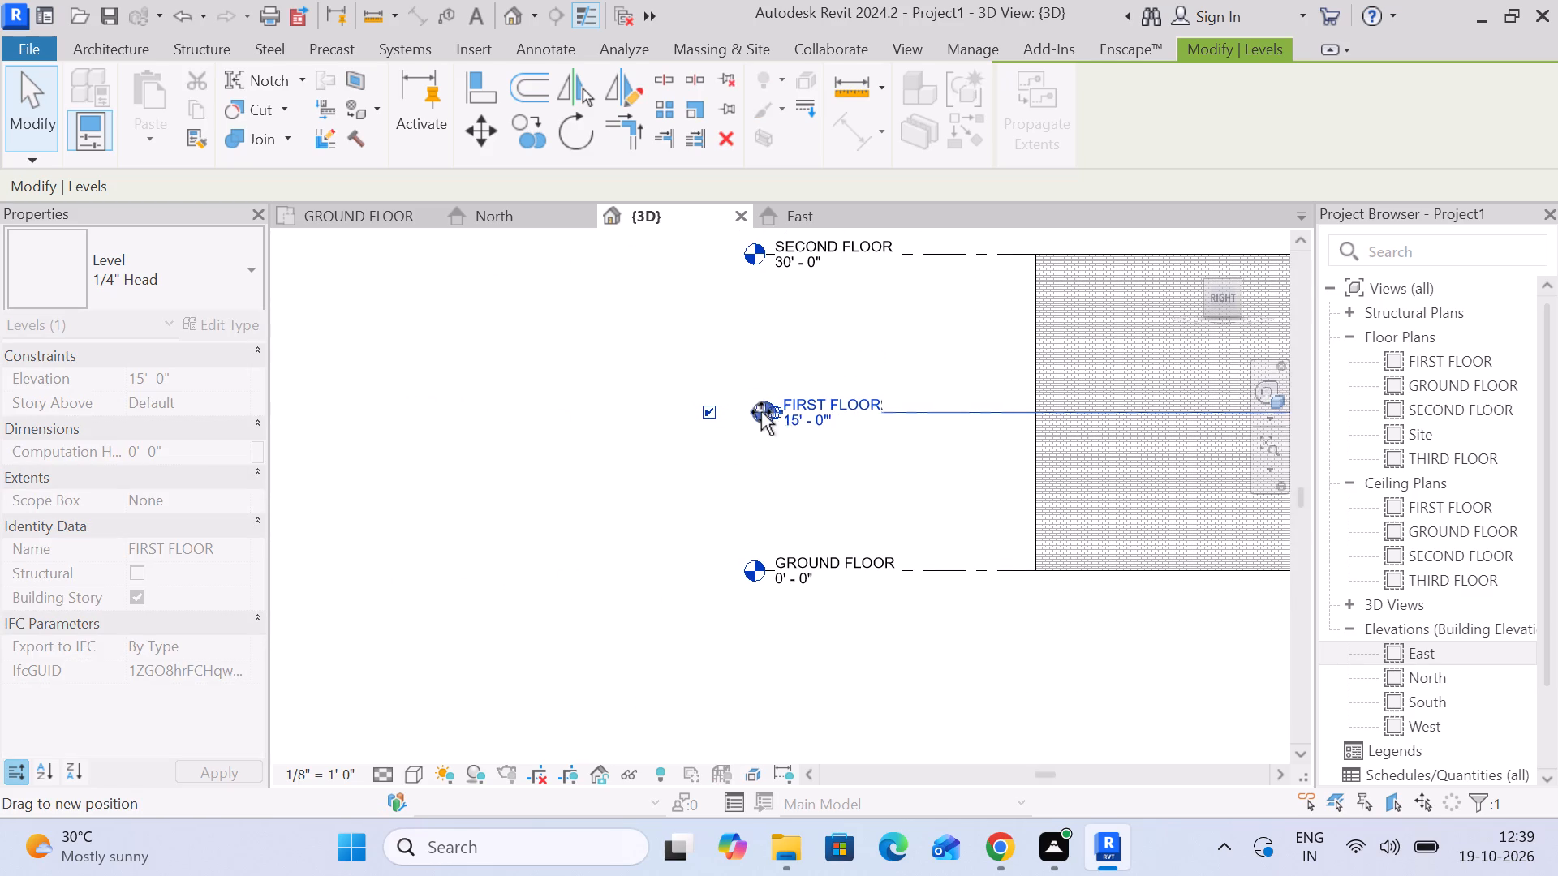
pyautogui.moveTo(761, 412); pyautogui.dragTo(764, 410)
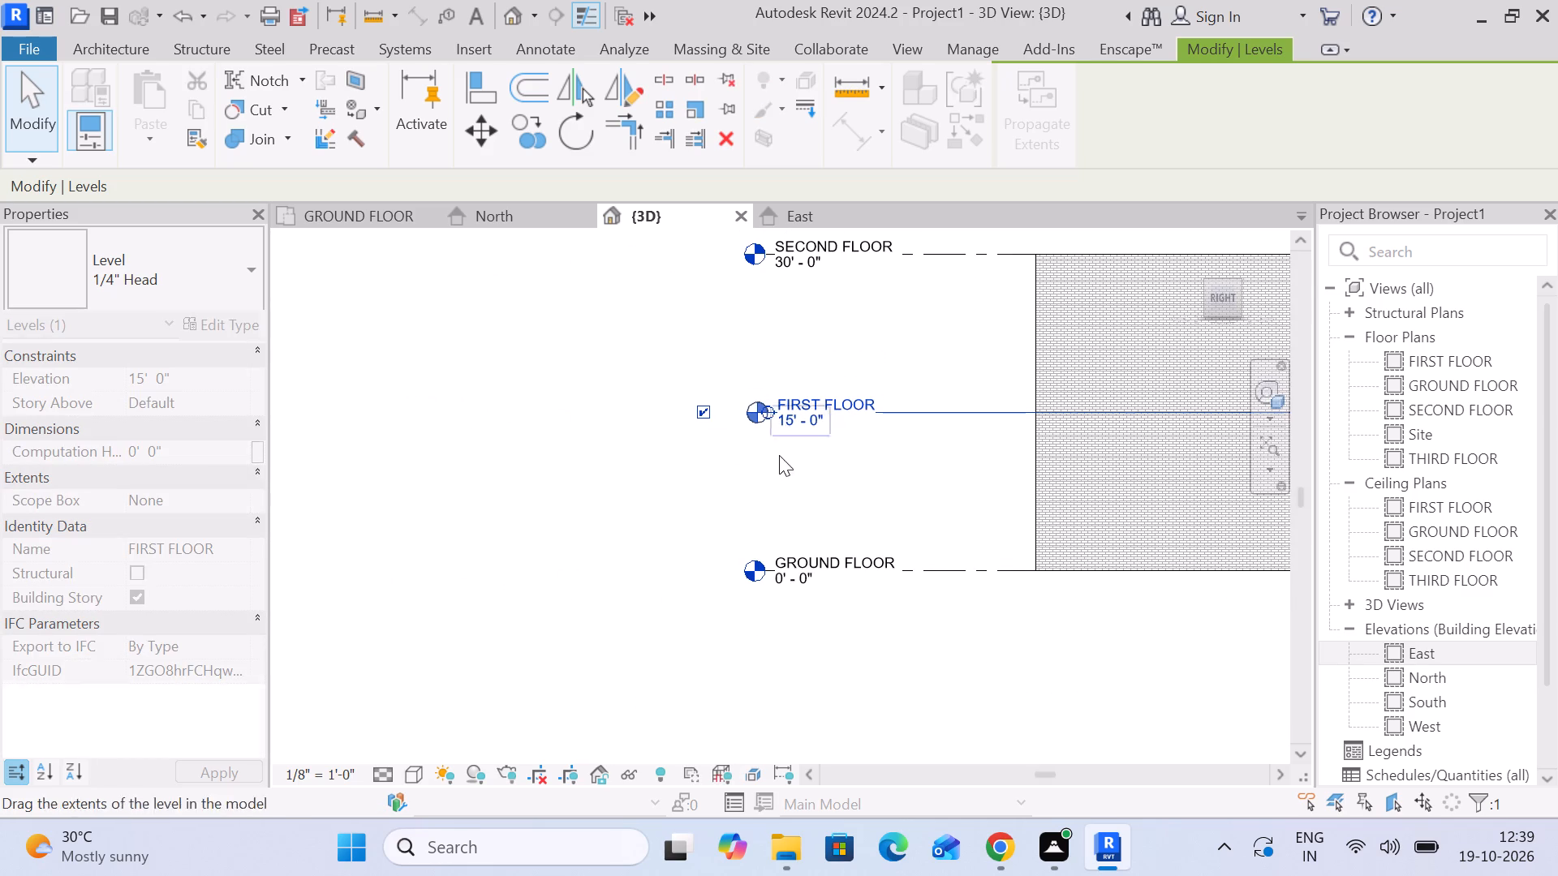
pyautogui.click(889, 503)
# Examine the level lines from the right side and the two wall blocks in the home 3D view.
pyautogui.scroll(-5, 897, 500)
pyautogui.moveTo(897, 500); pyautogui.dragTo(605, 436, button='middle')
pyautogui.scroll(-5, 631, 434)
pyautogui.click(1220, 289)
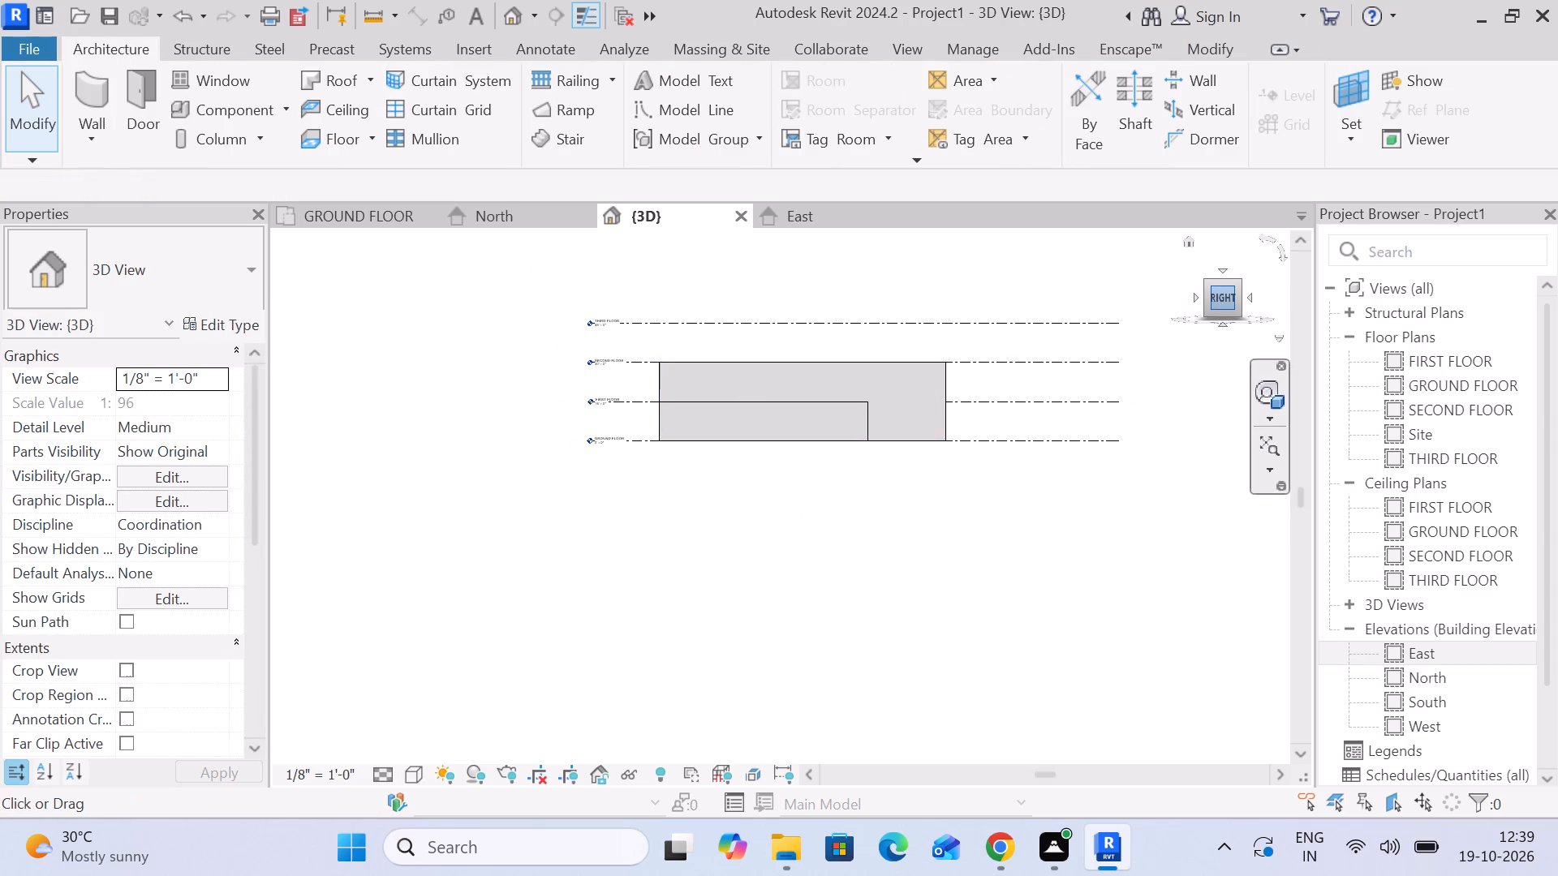
pyautogui.moveTo(1188, 240); pyautogui.dragTo(1208, 287)
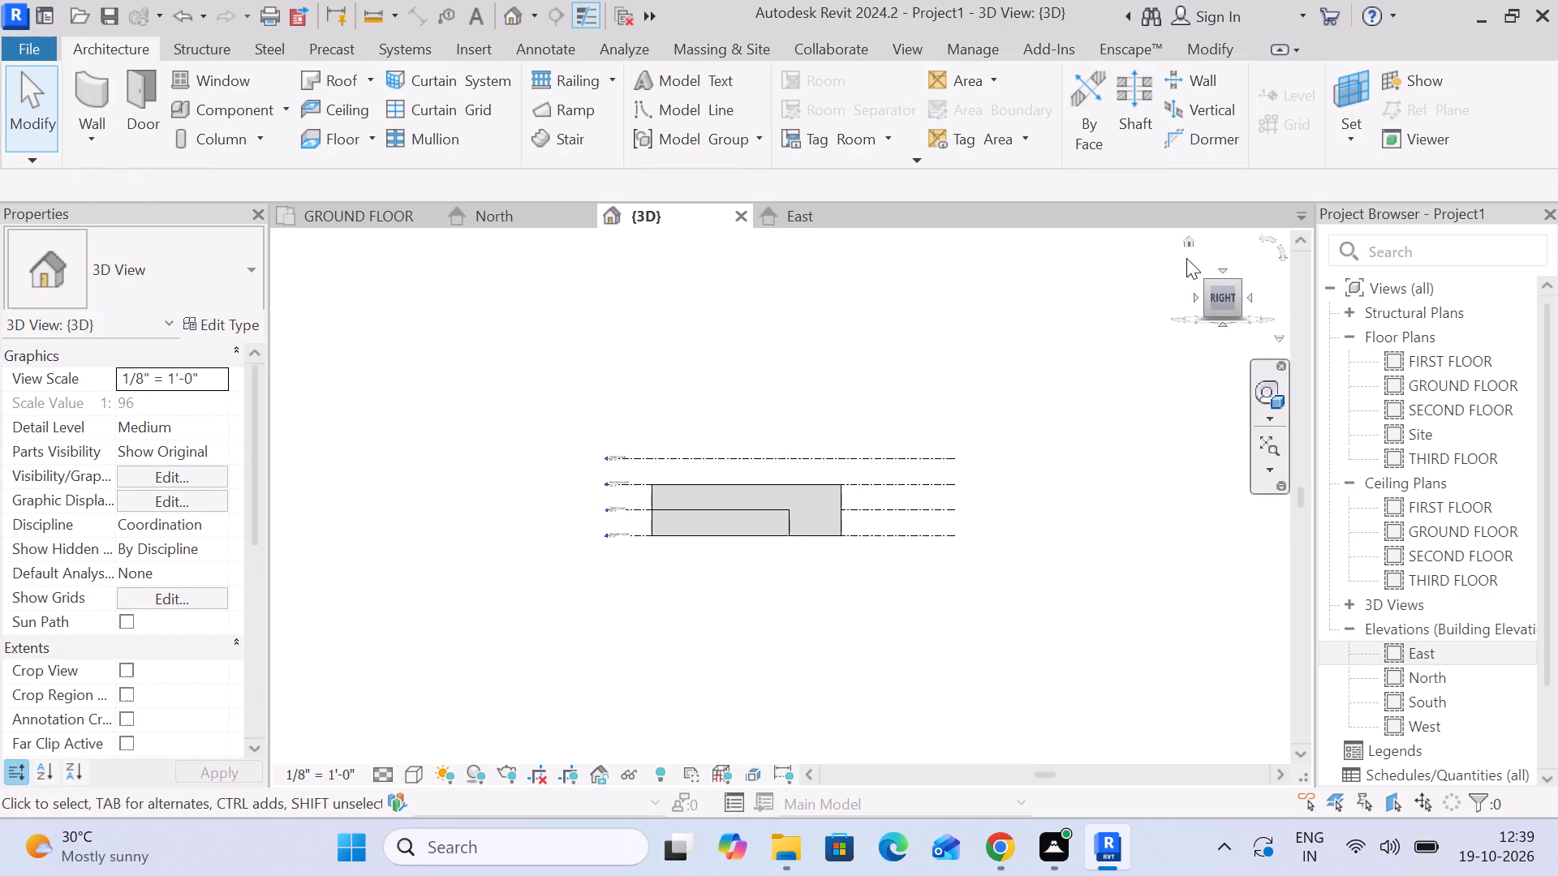
pyautogui.click(1186, 243)
pyautogui.scroll(5, 755, 563)
pyautogui.scroll(4, 686, 530)
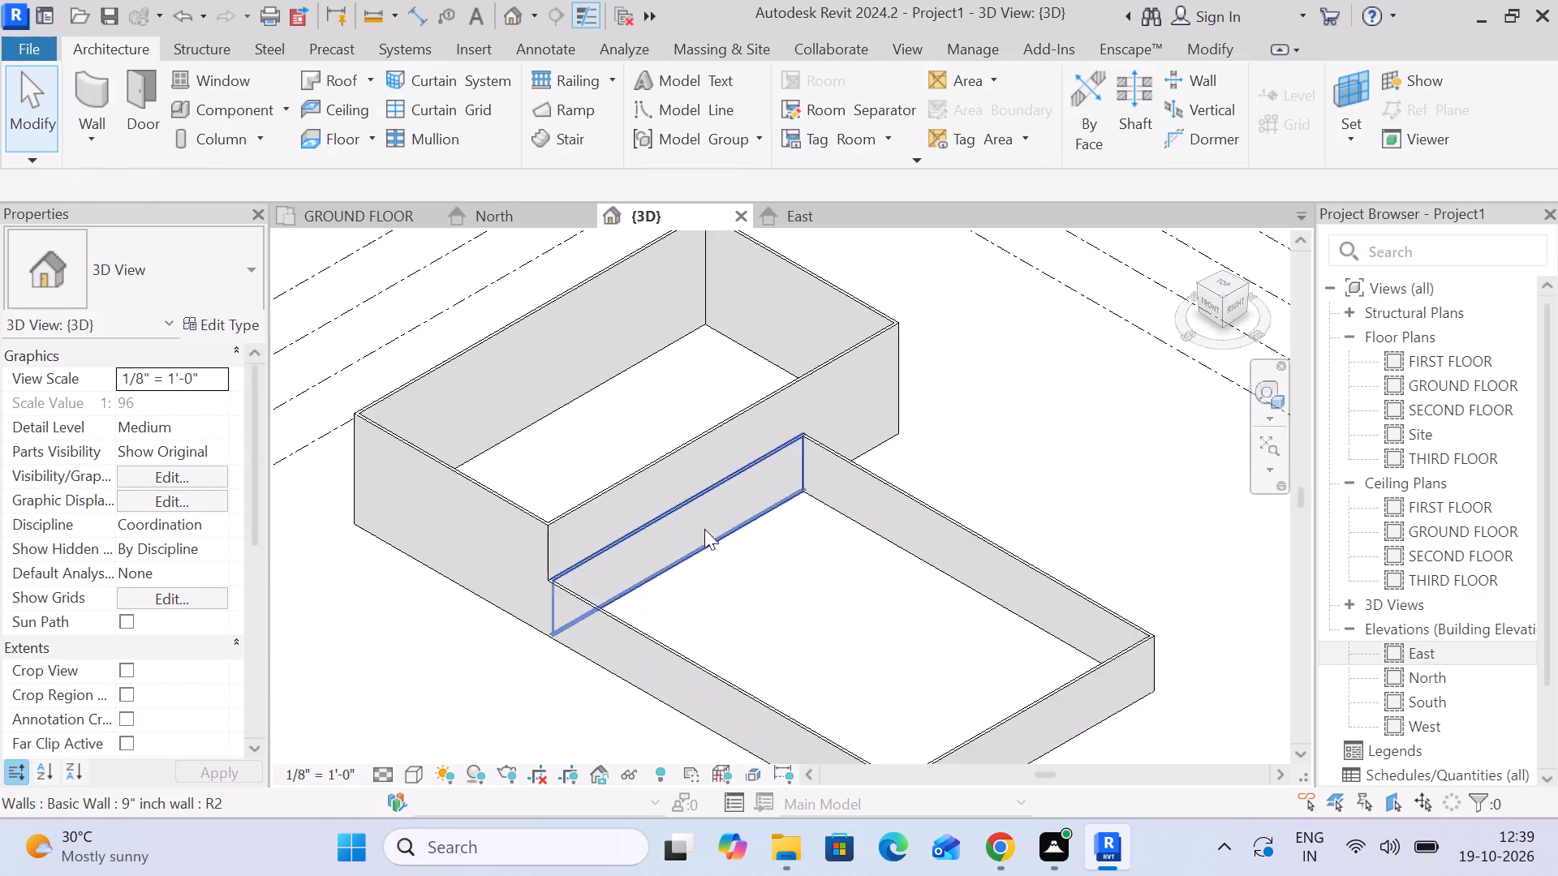
pyautogui.scroll(-1, 796, 530)
pyautogui.moveTo(820, 537); pyautogui.dragTo(841, 378, button='middle')
pyautogui.scroll(-3, 841, 377)
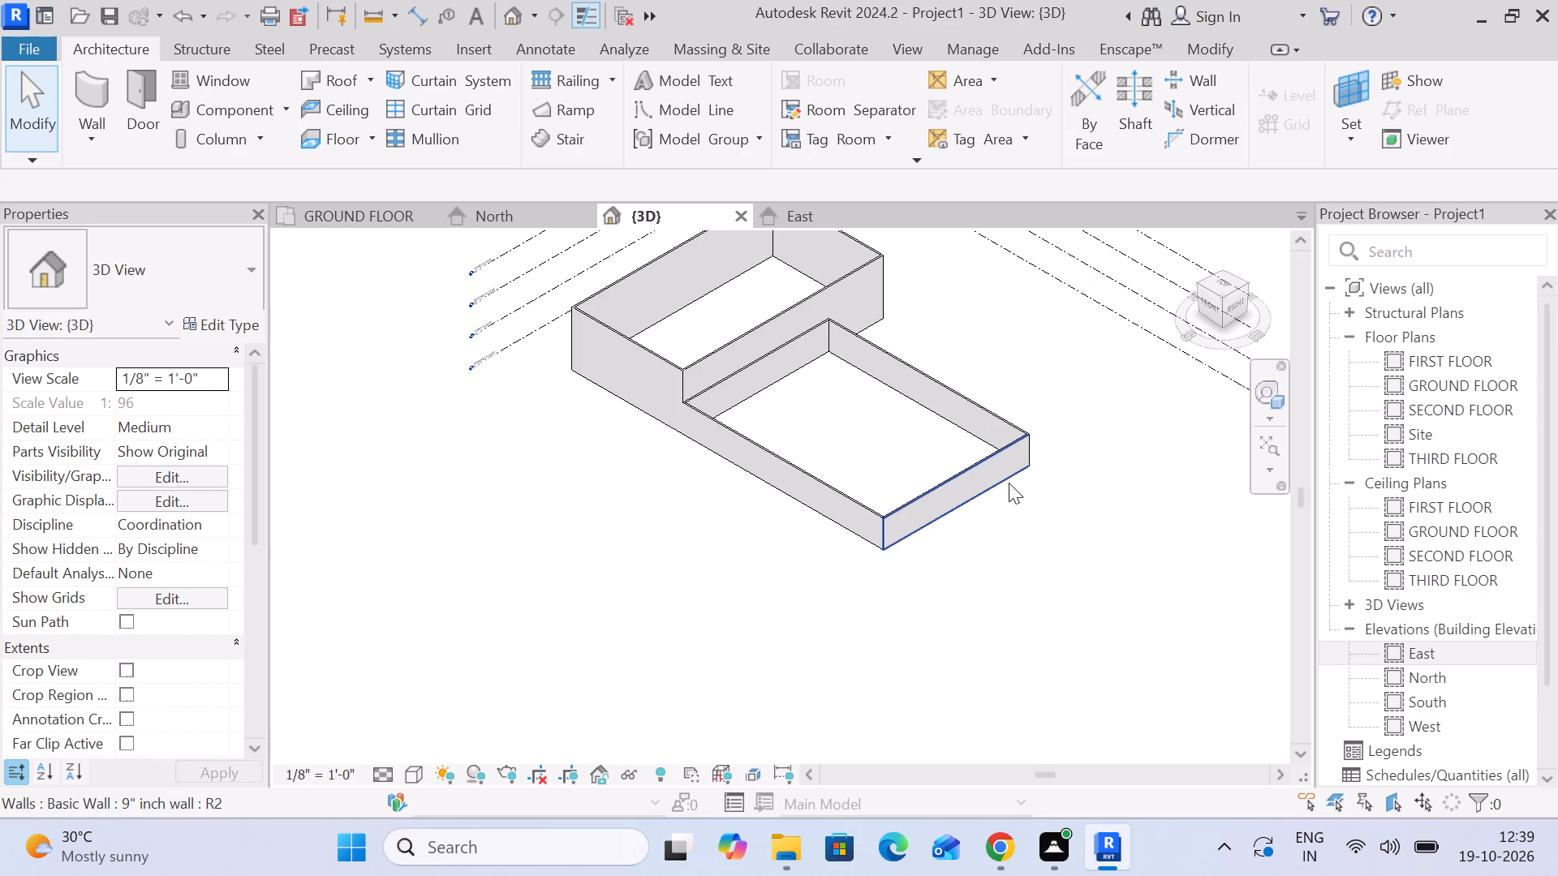
pyautogui.moveTo(825, 463); pyautogui.dragTo(864, 540, button='middle')
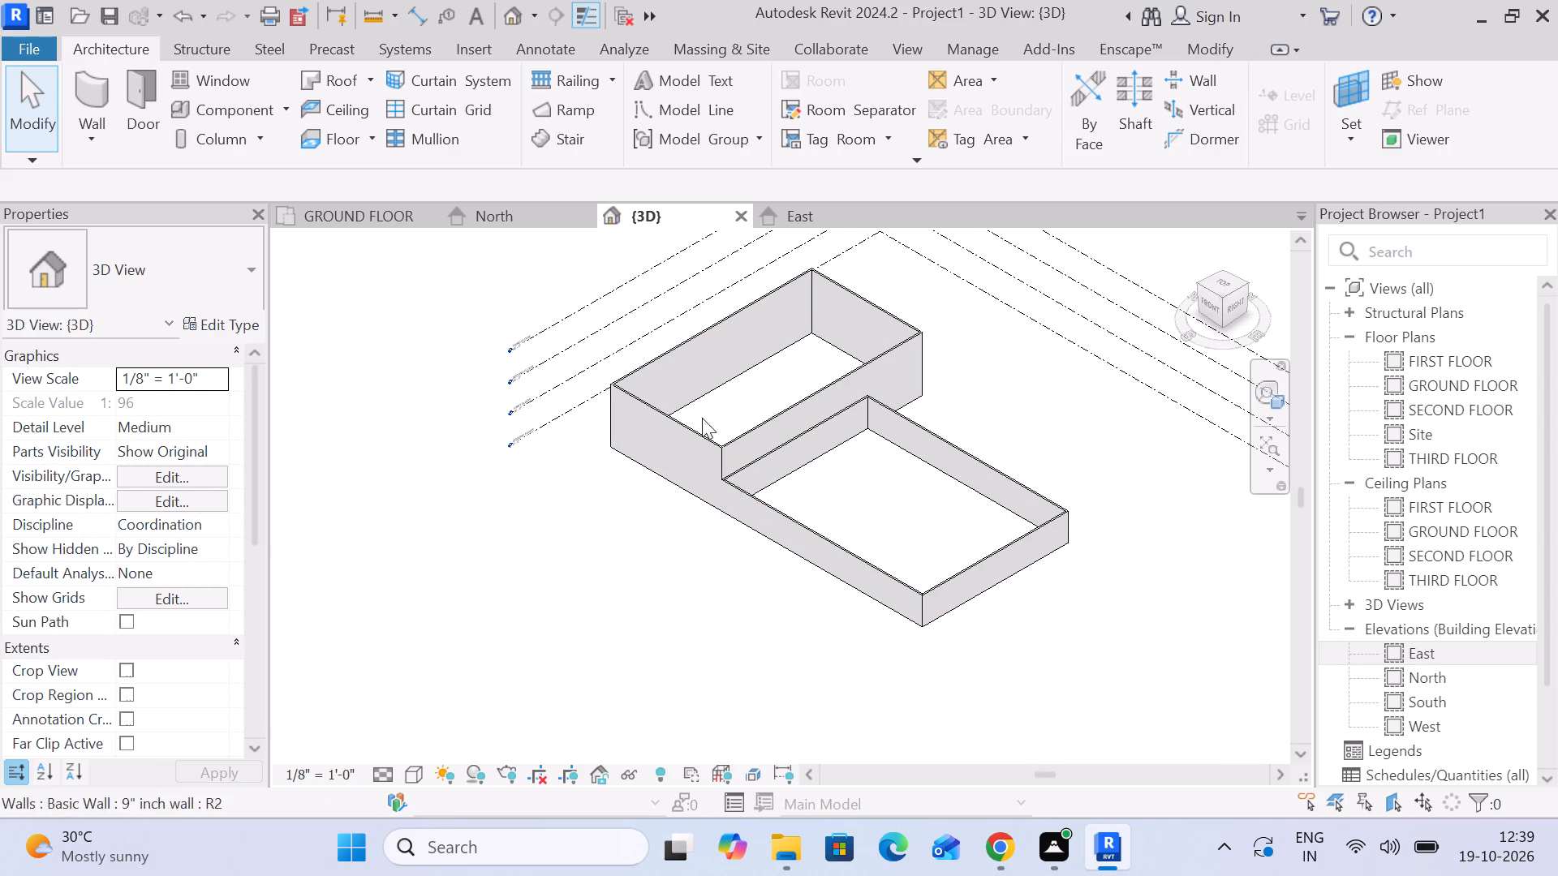
# Set the top constraint of the lower block's four walls to Up to level: SECOND FLOOR.
pyautogui.click(785, 453)
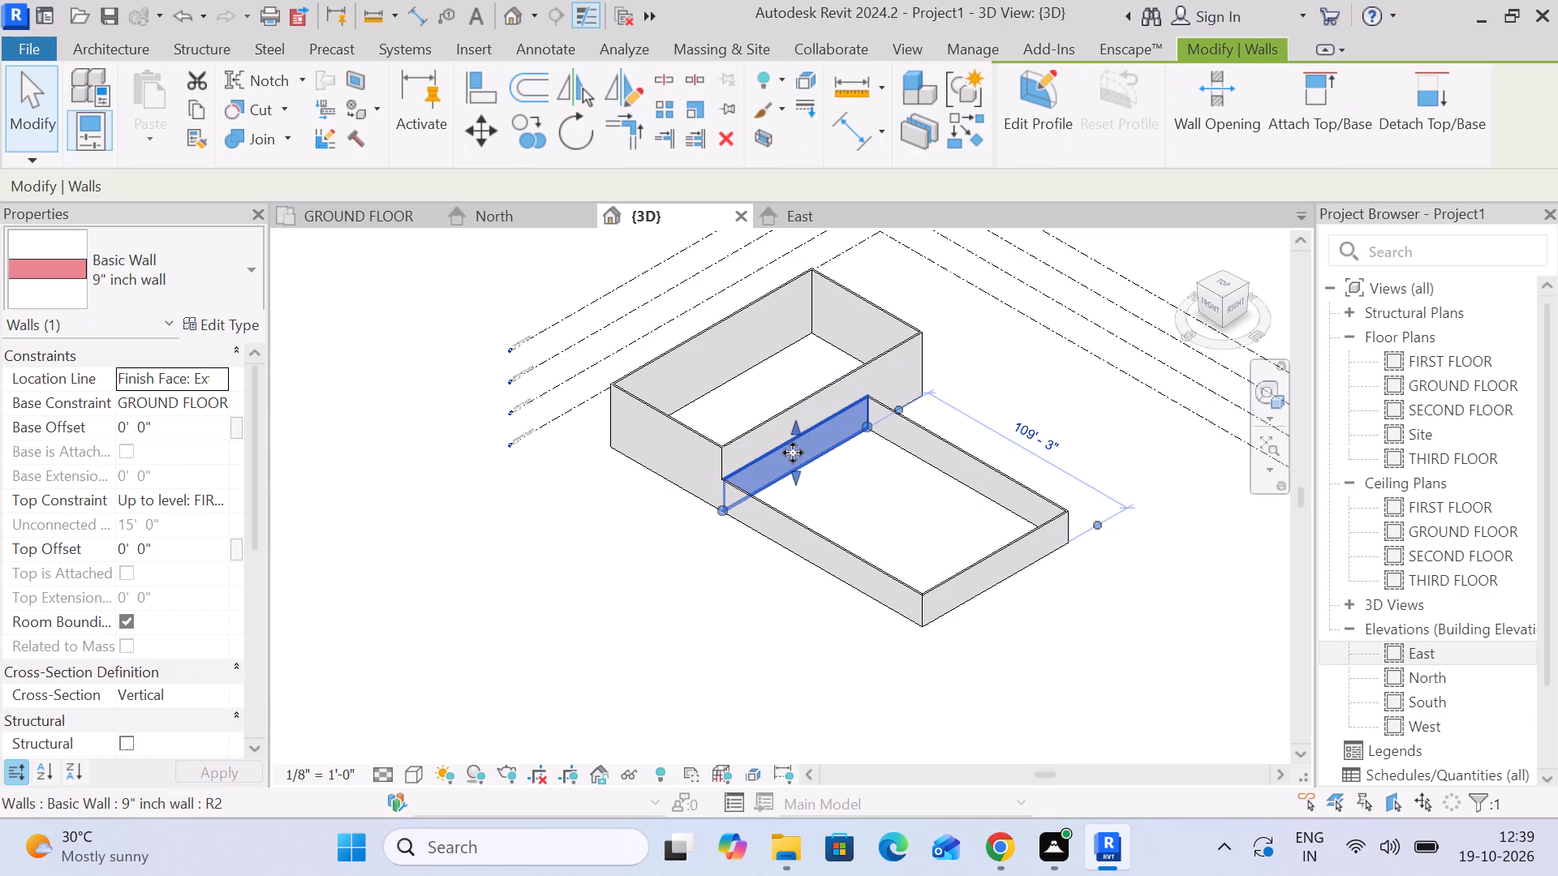
pyautogui.keyDown('ctrl'); pyautogui.click(982, 474); pyautogui.keyUp('ctrl')
pyautogui.keyDown('ctrl'); pyautogui.moveTo(840, 575); pyautogui.dragTo(847, 574); pyautogui.keyUp('ctrl')
pyautogui.keyDown('ctrl'); pyautogui.click(1018, 573); pyautogui.keyUp('ctrl')
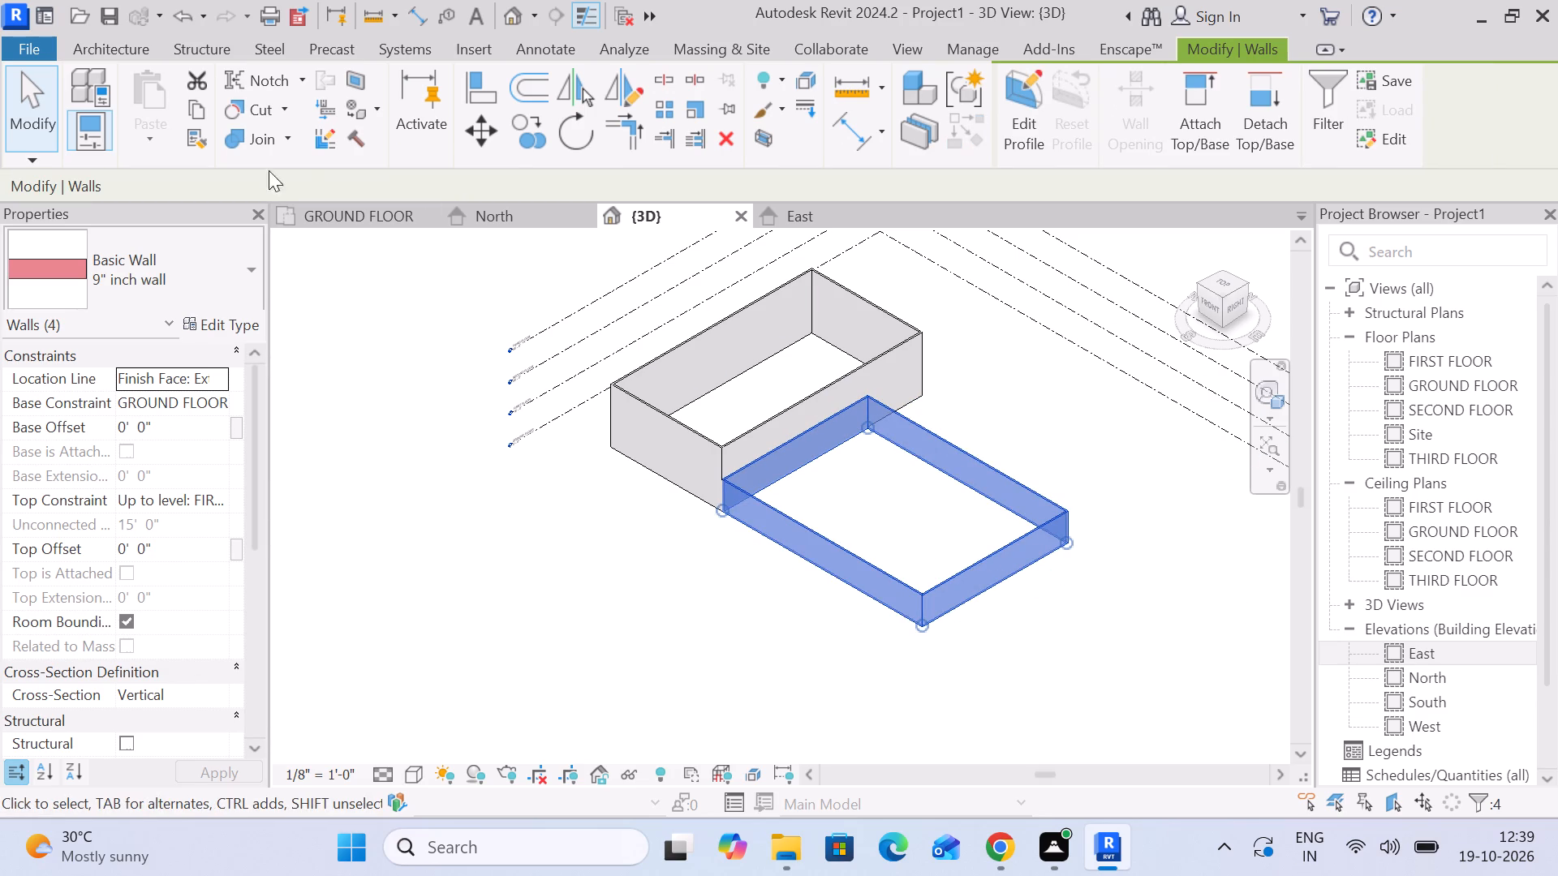
pyautogui.click(220, 501)
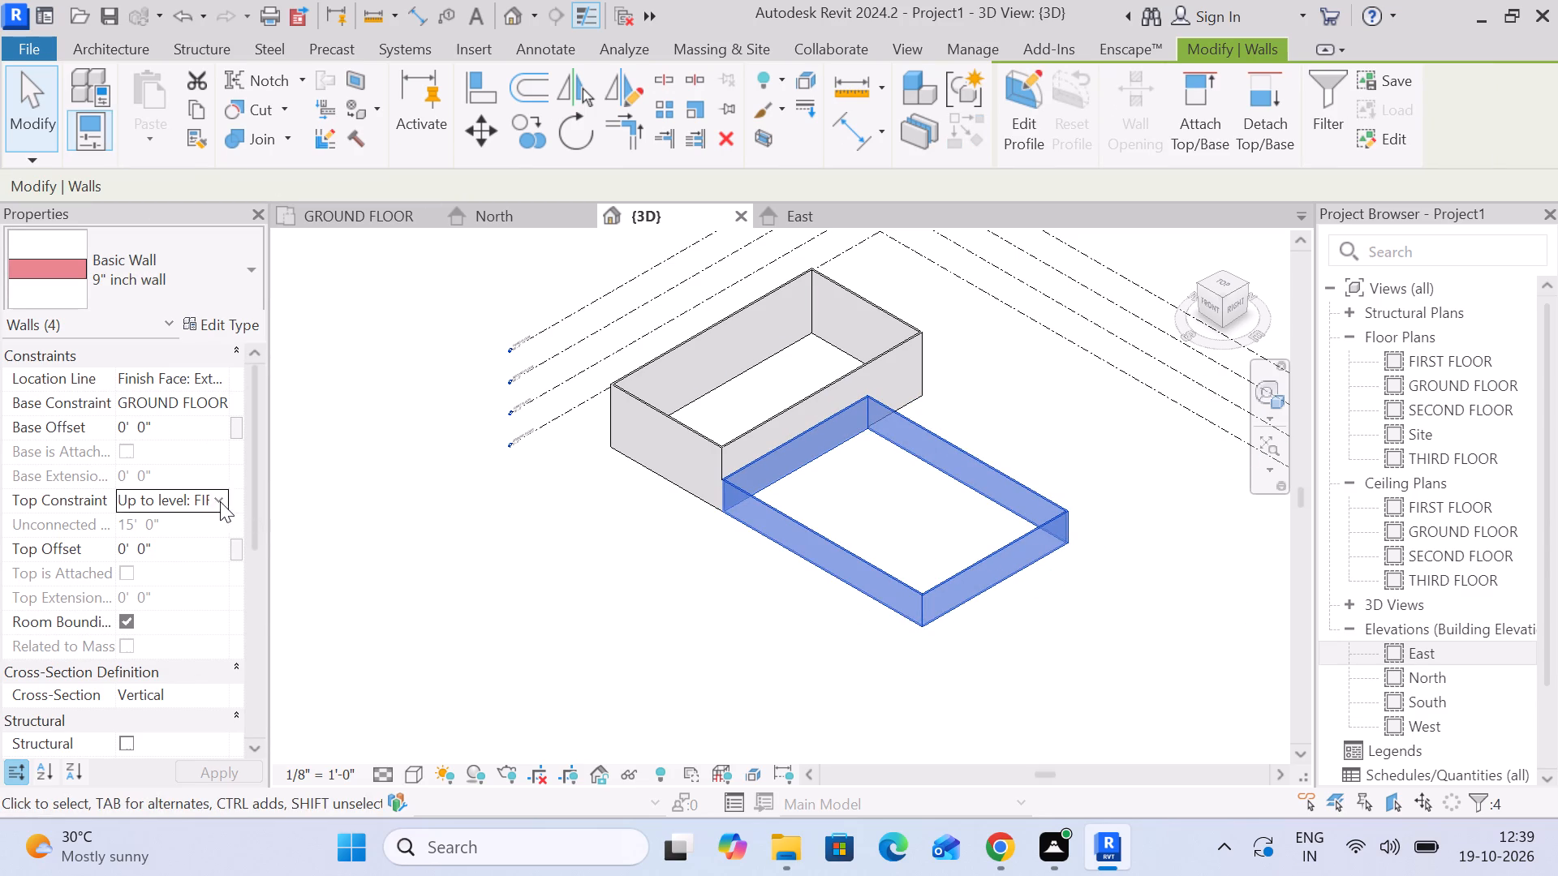
pyautogui.click(224, 582)
pyautogui.click(460, 540)
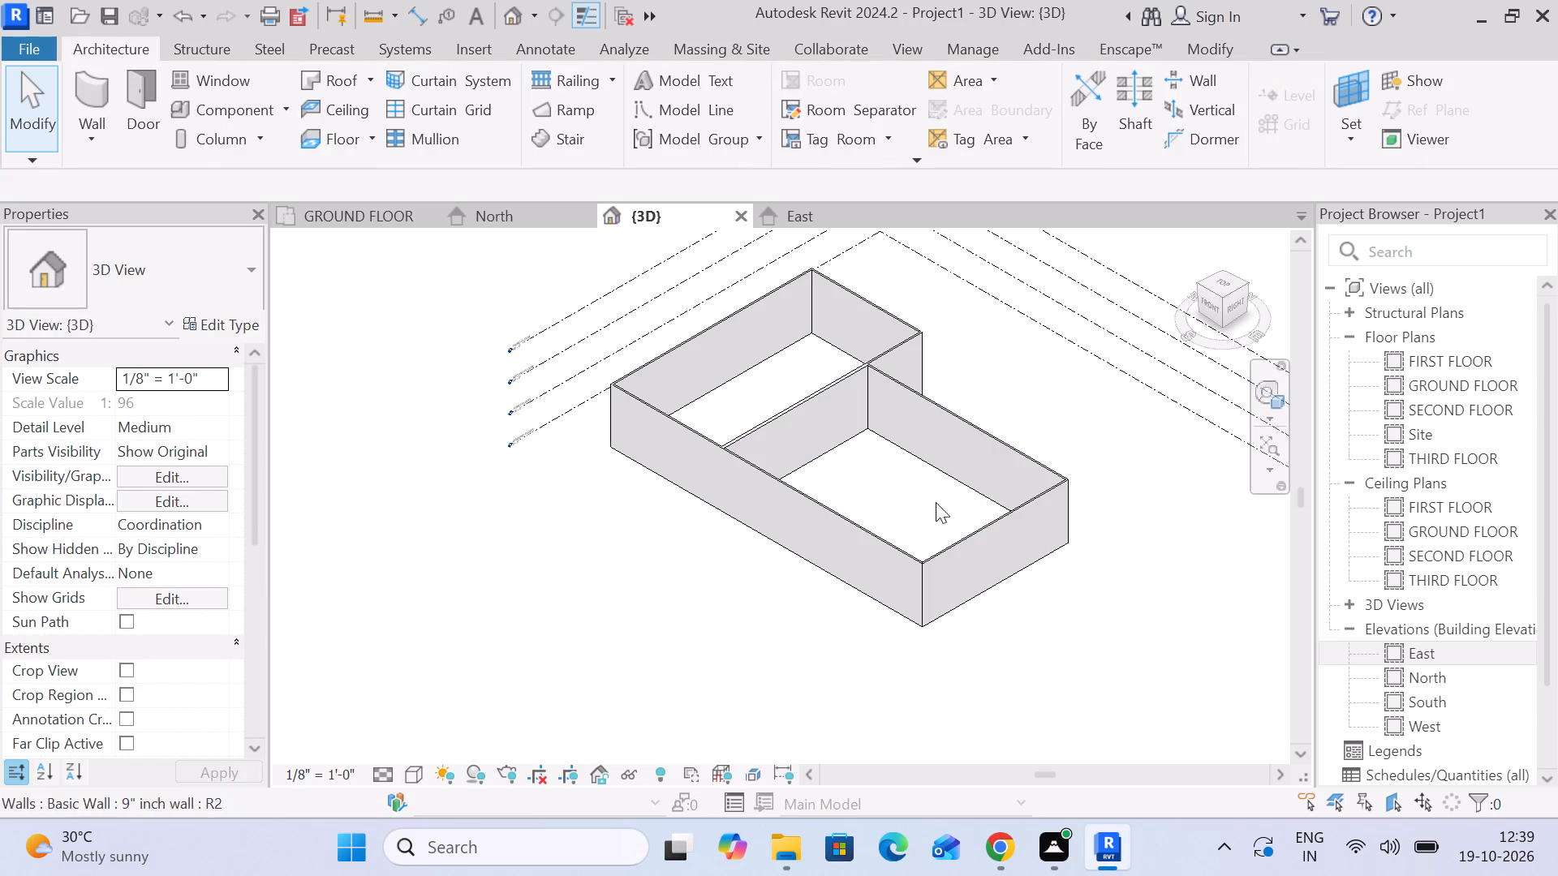
pyautogui.moveTo(992, 479); pyautogui.dragTo(831, 493, button='middle')
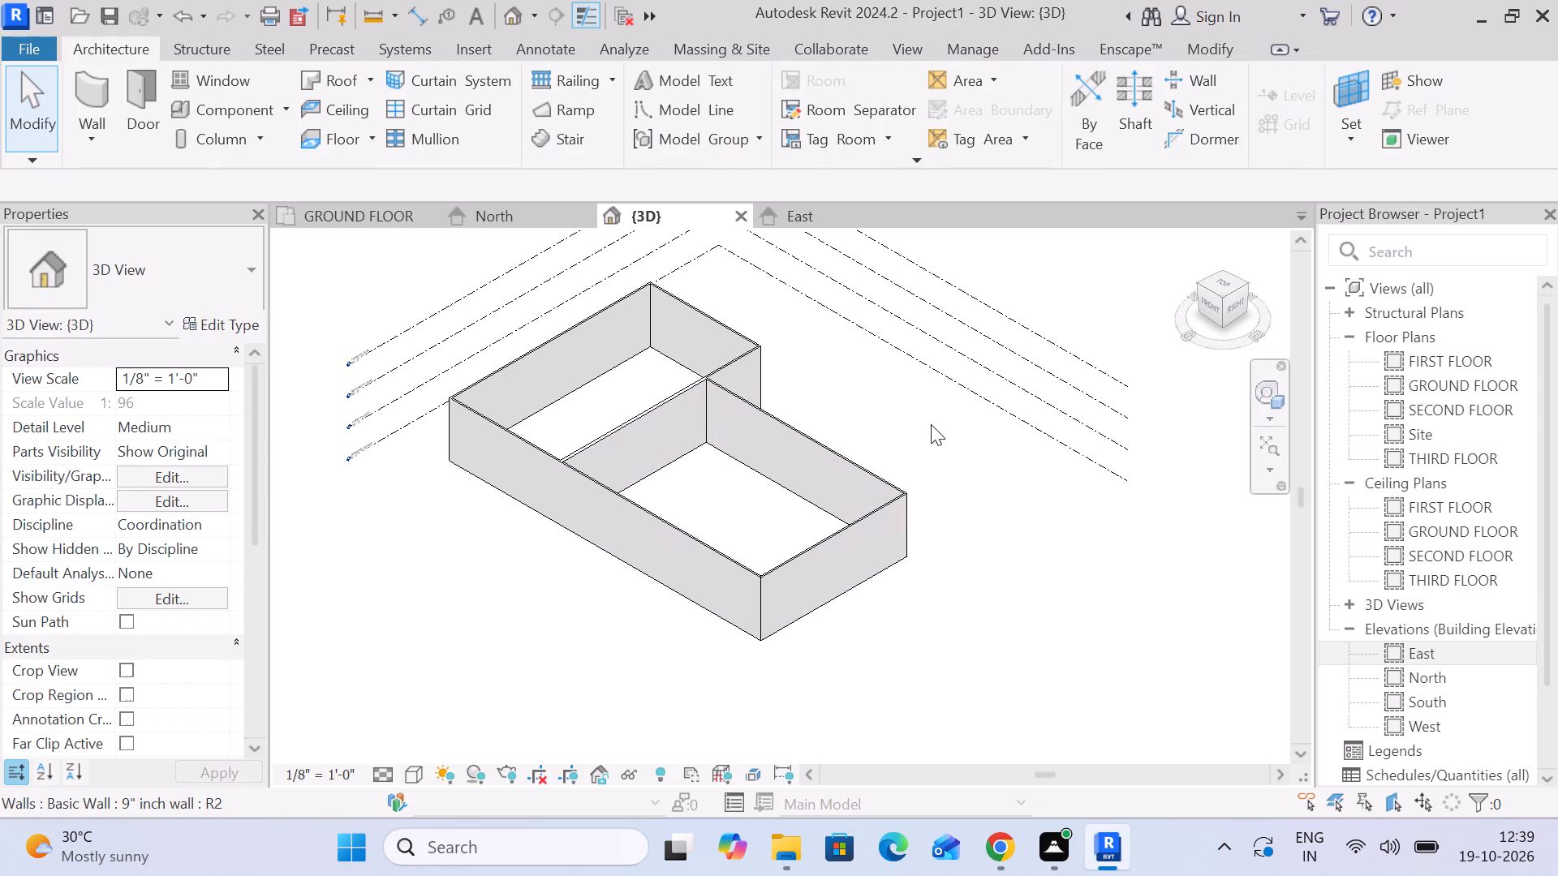
pyautogui.scroll(-2, 857, 411)
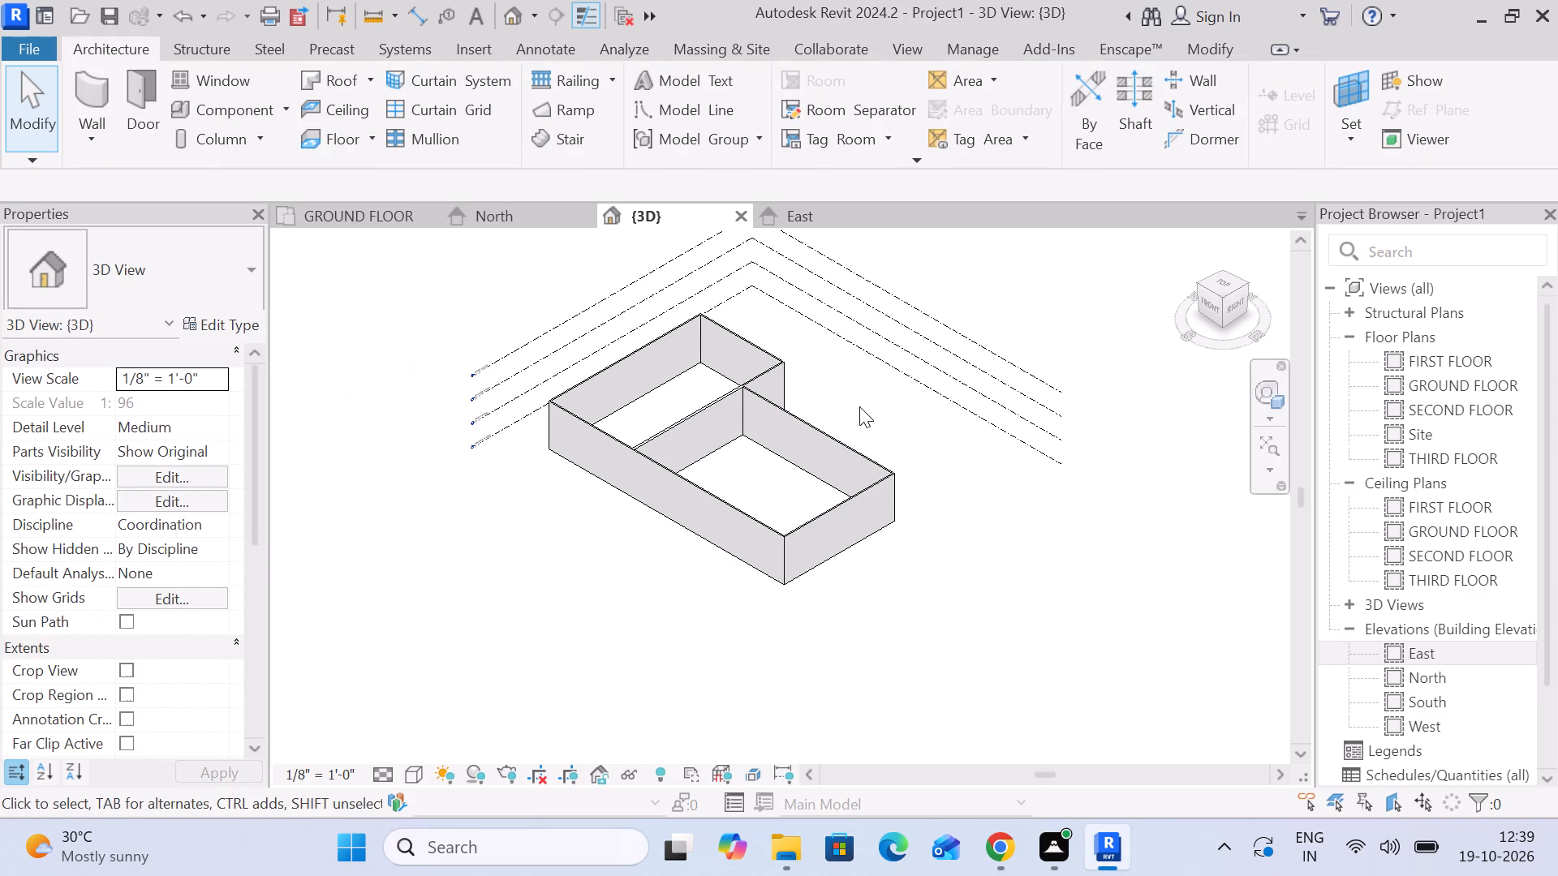
# In the GROUND FLOOR plan, draw a 9" wall about 30'-6" long northward from the tall west block's north-west corner.
pyautogui.click(342, 224)
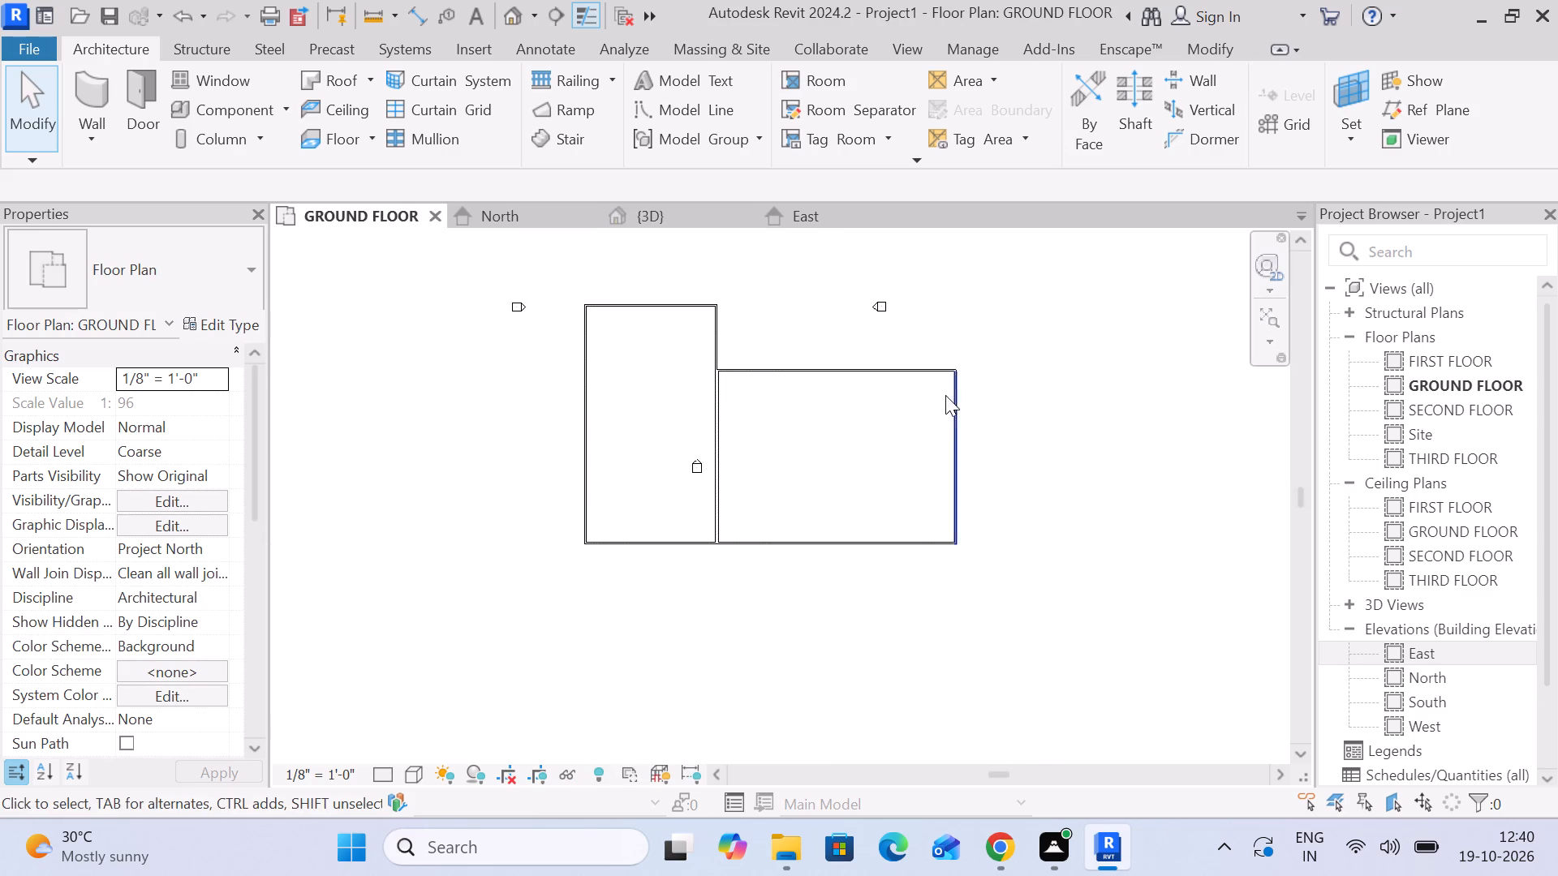
pyautogui.moveTo(937, 397); pyautogui.dragTo(862, 618, button='middle')
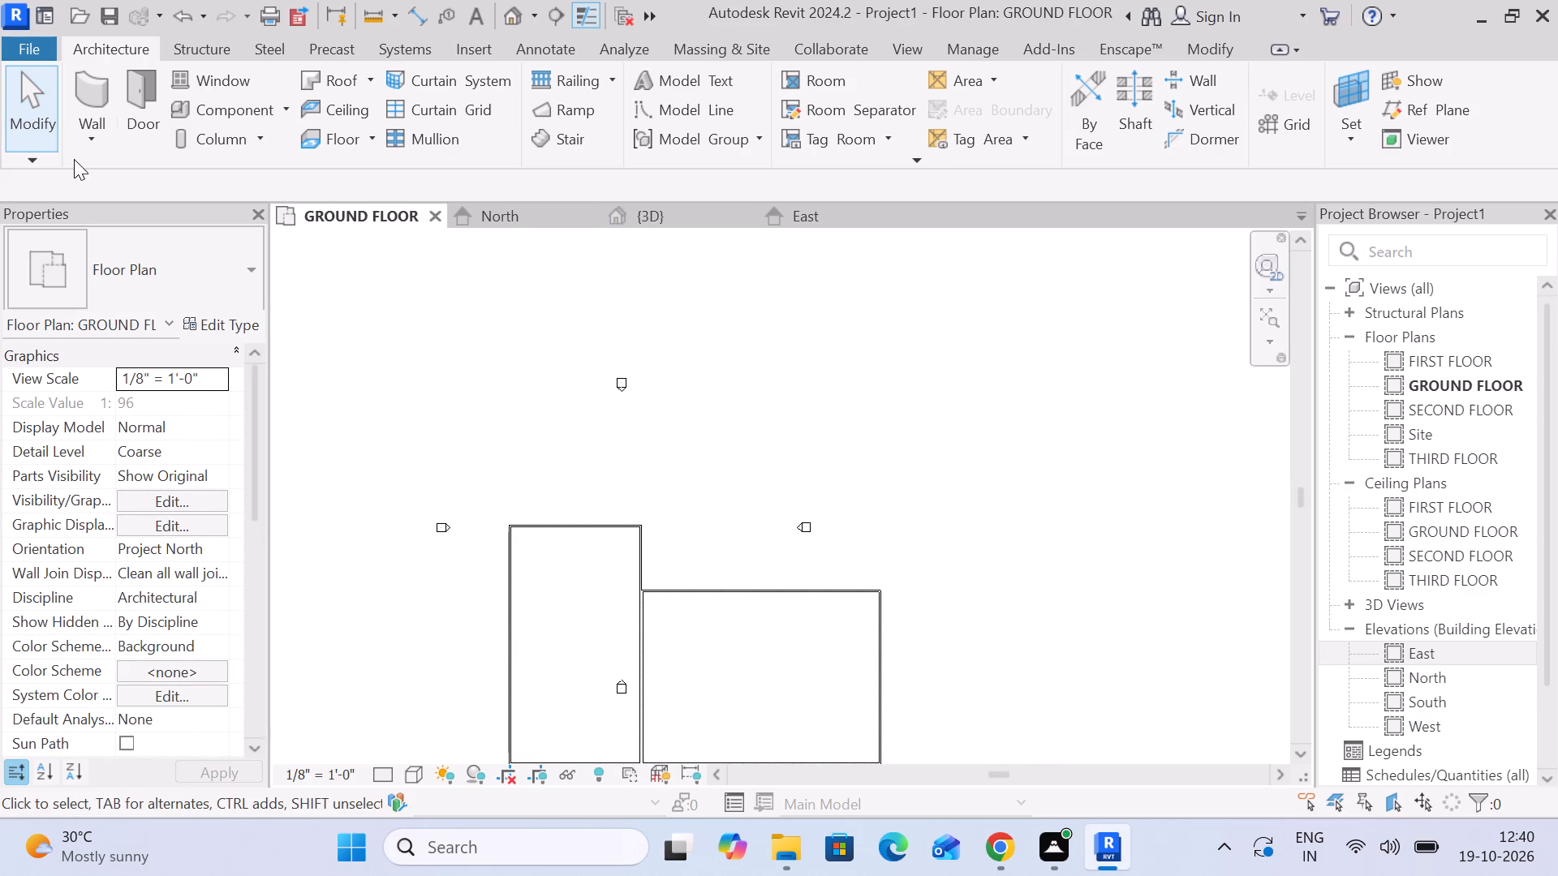
pyautogui.click(83, 142)
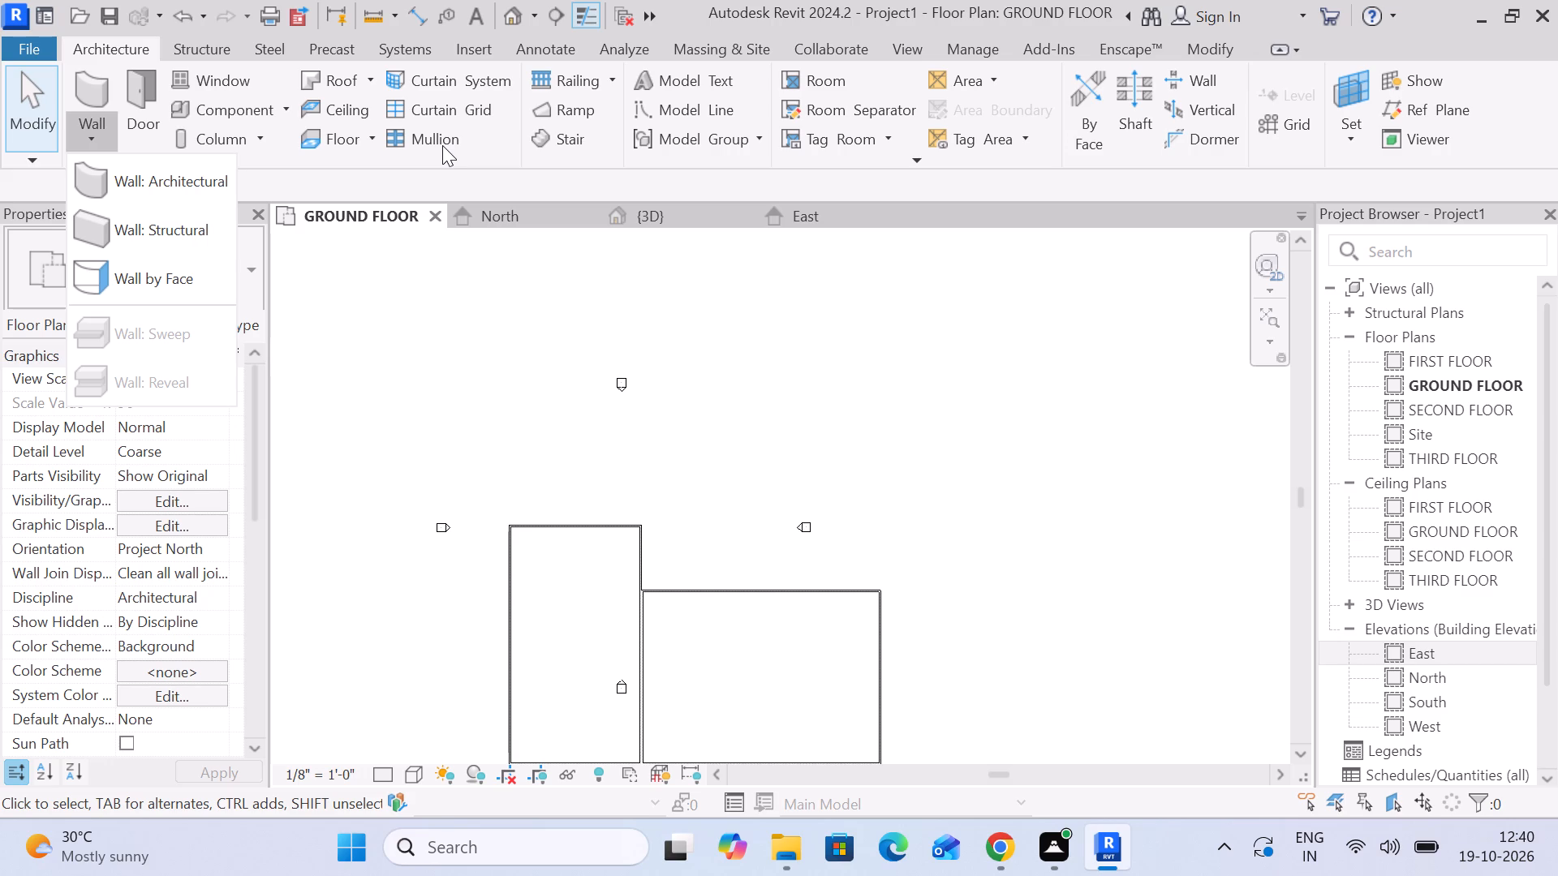
pyautogui.click(200, 178)
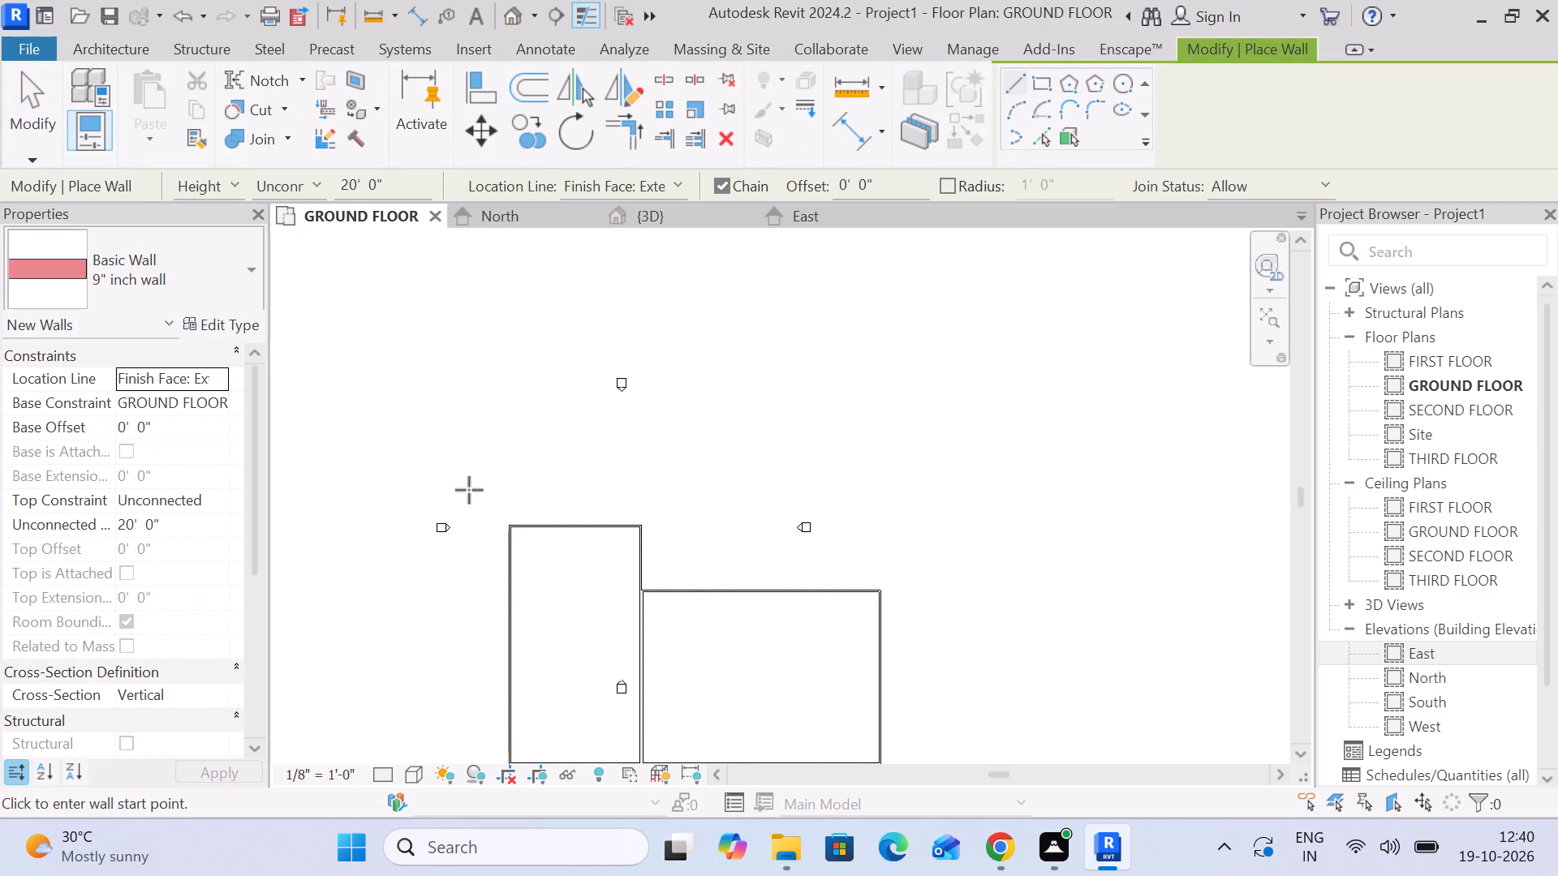
pyautogui.moveTo(730, 547); pyautogui.dragTo(826, 479, button='middle')
pyautogui.scroll(4, 813, 501)
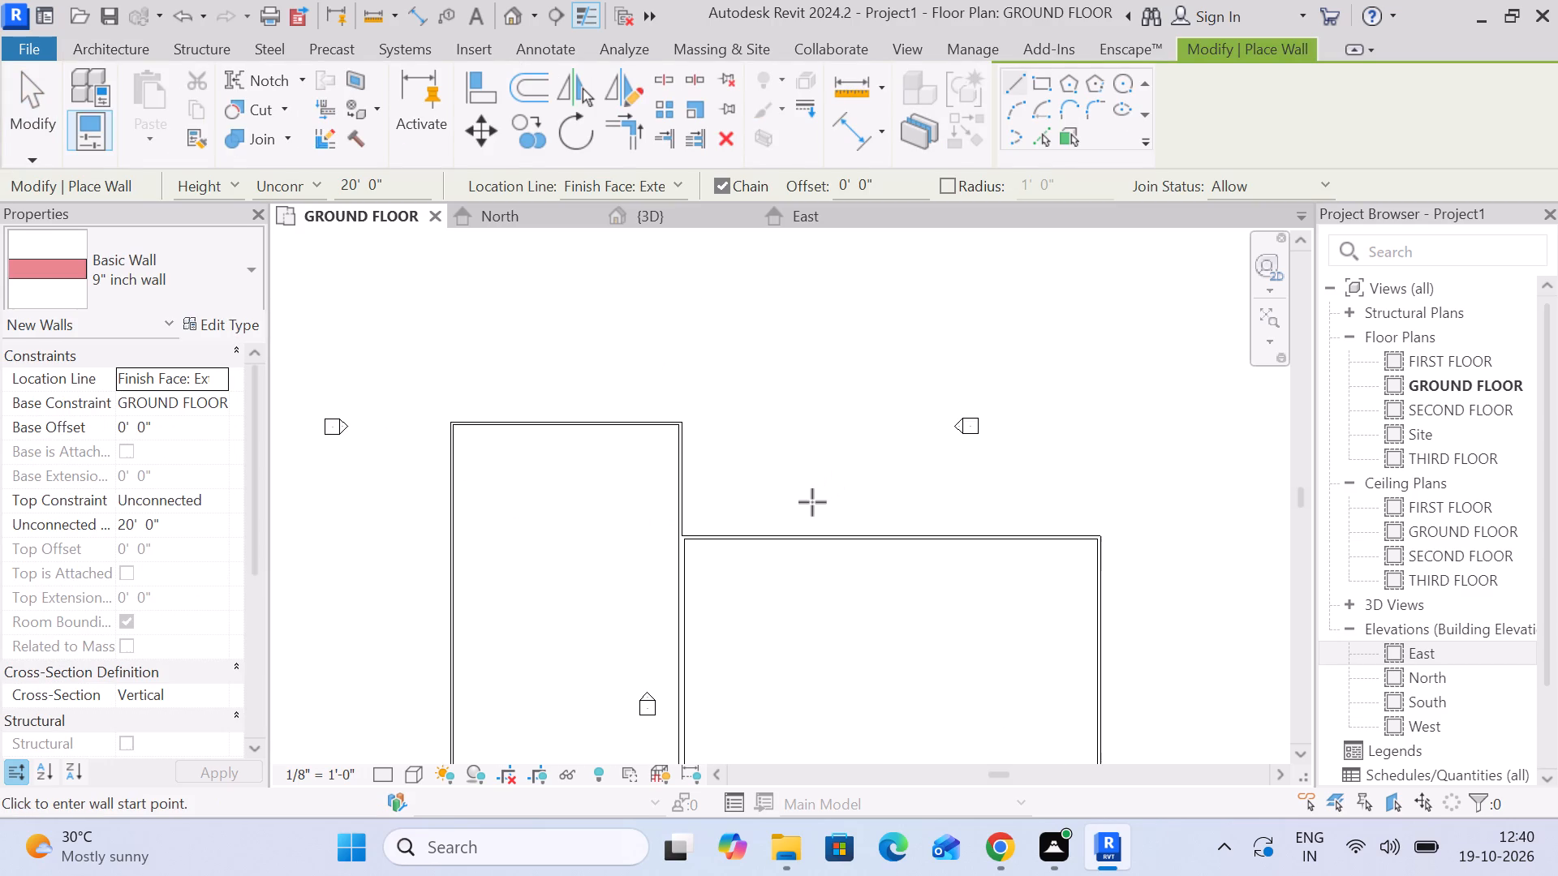
pyautogui.moveTo(867, 524); pyautogui.dragTo(822, 556, button='middle')
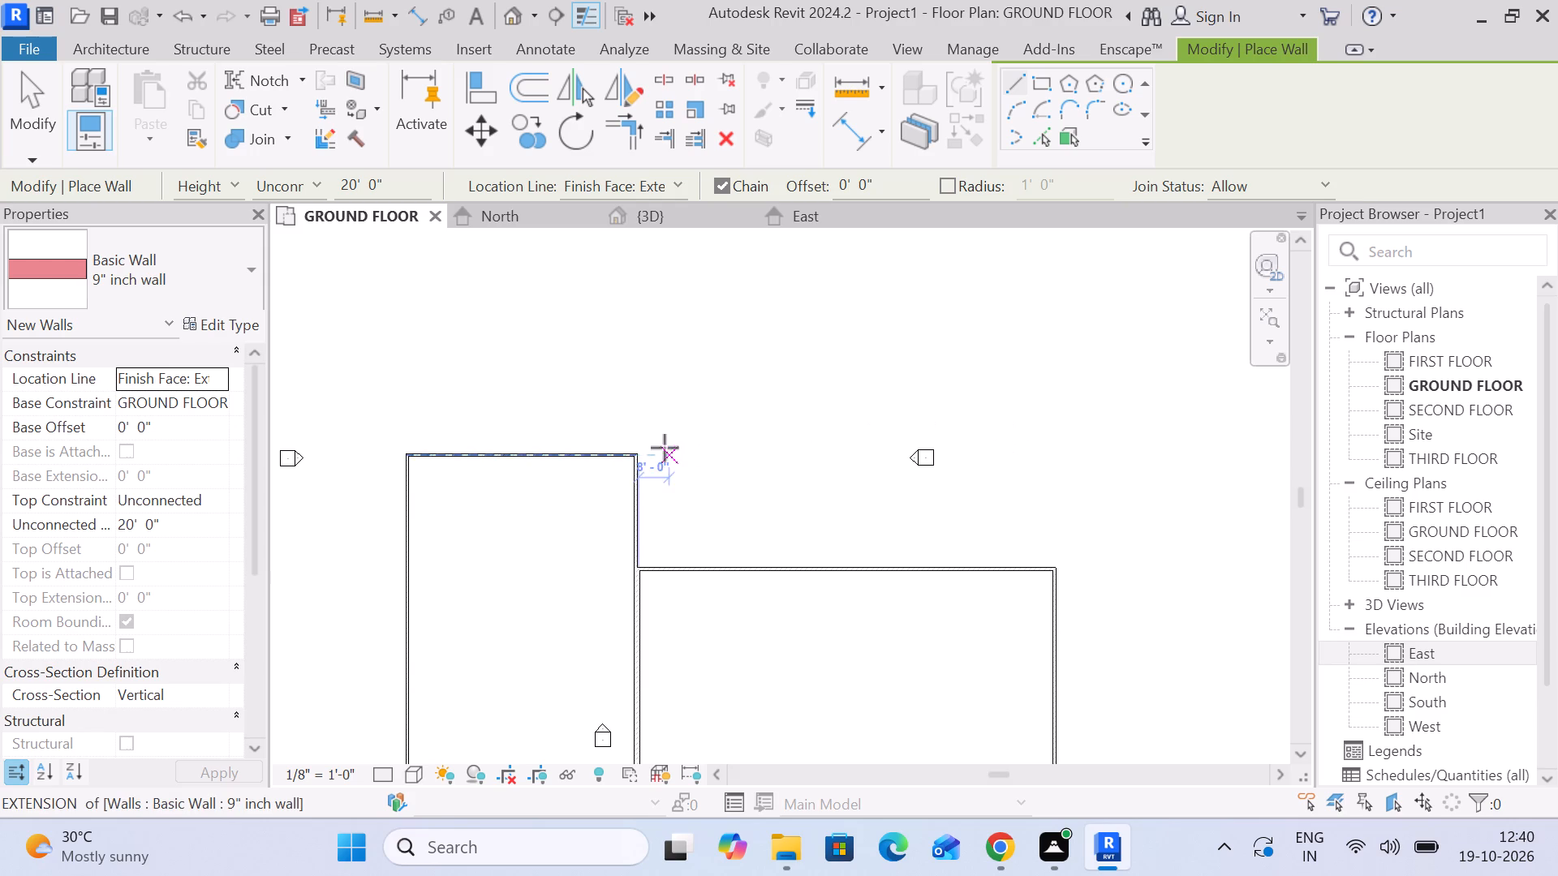
pyautogui.scroll(3, 662, 447)
pyautogui.moveTo(708, 445); pyautogui.dragTo(943, 595, button='middle')
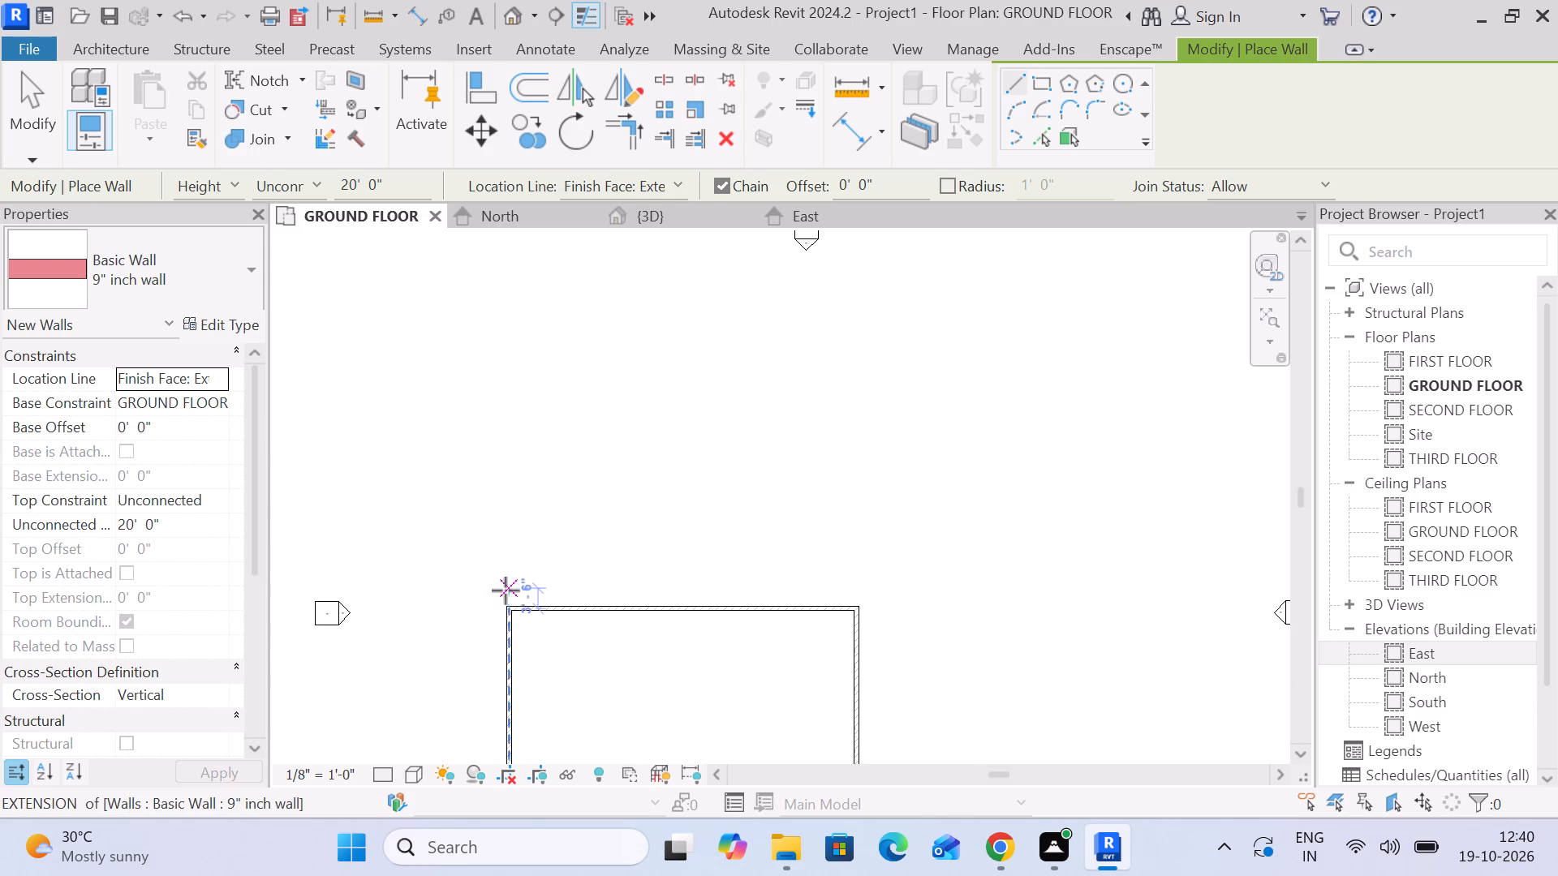
pyautogui.scroll(7, 506, 592)
pyautogui.click(505, 611)
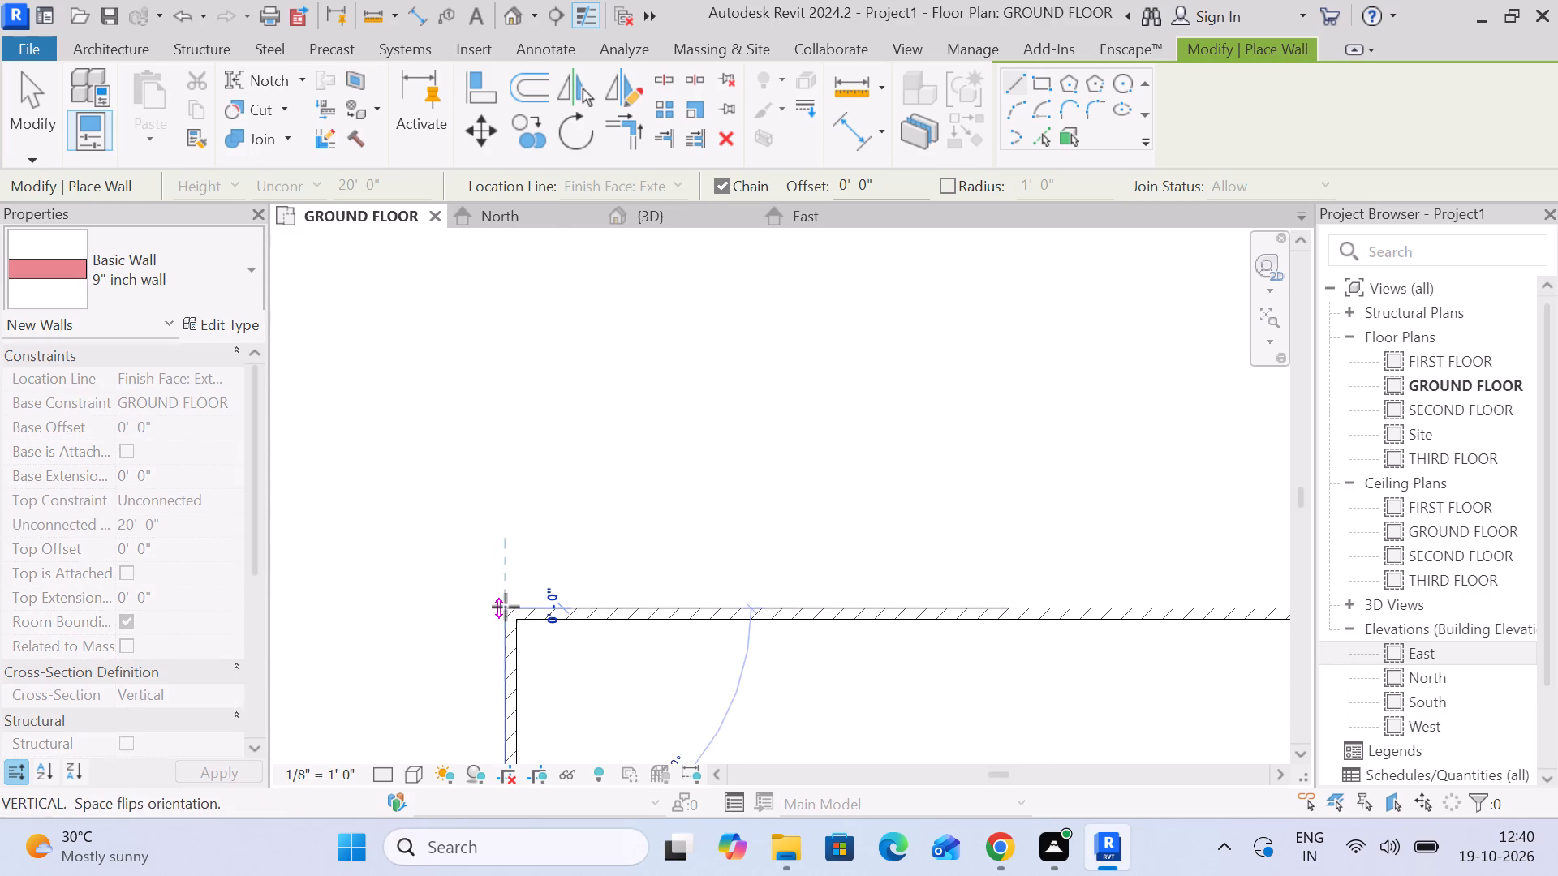
pyautogui.scroll(-4, 511, 377)
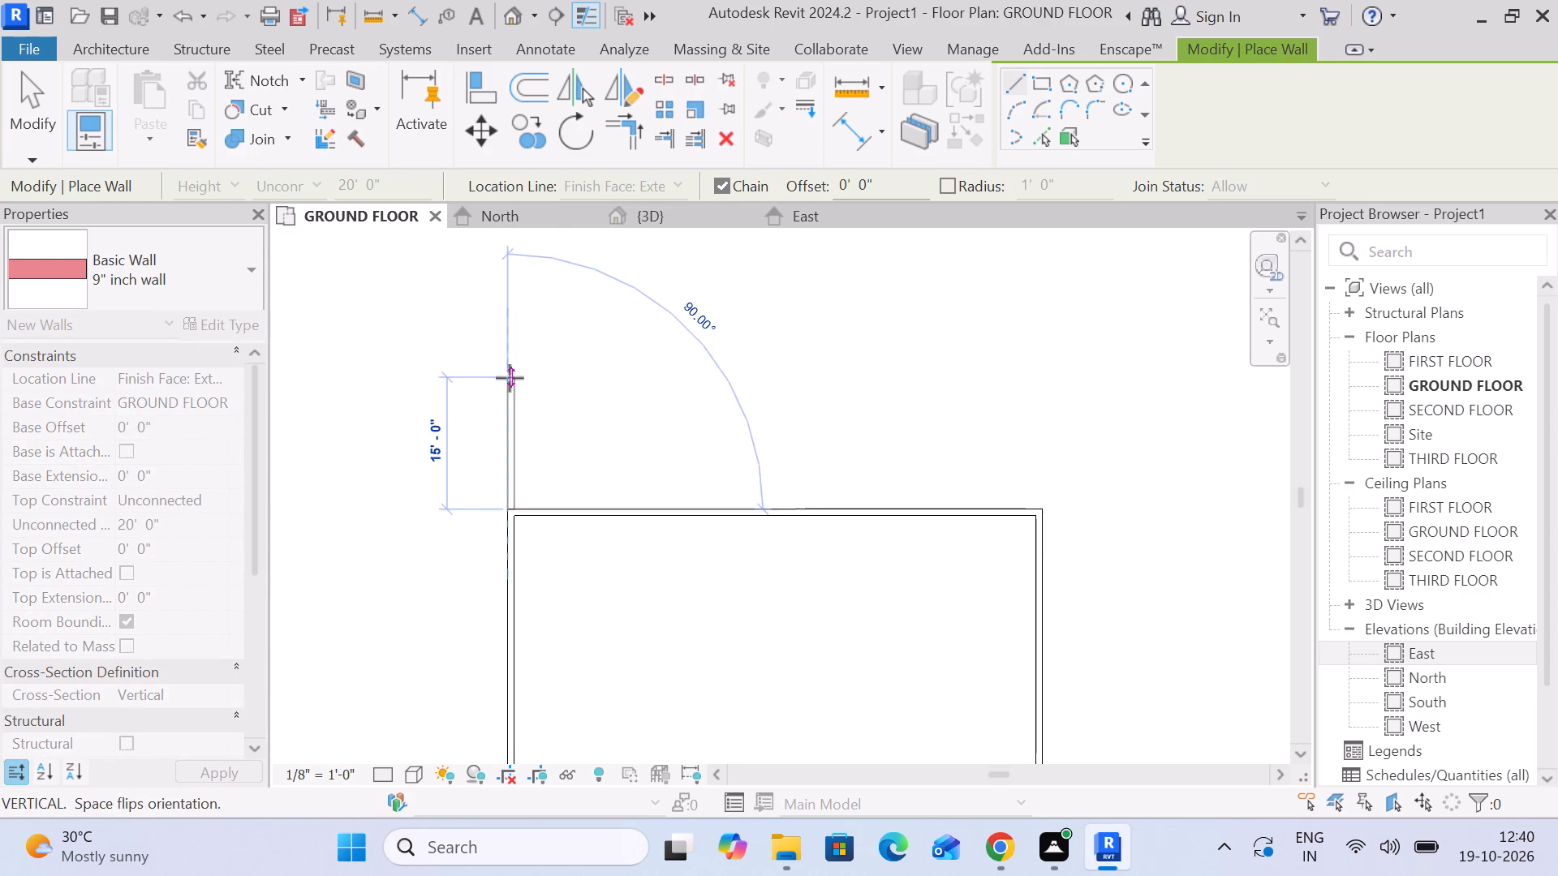
pyautogui.moveTo(510, 378); pyautogui.dragTo(505, 560, button='middle')
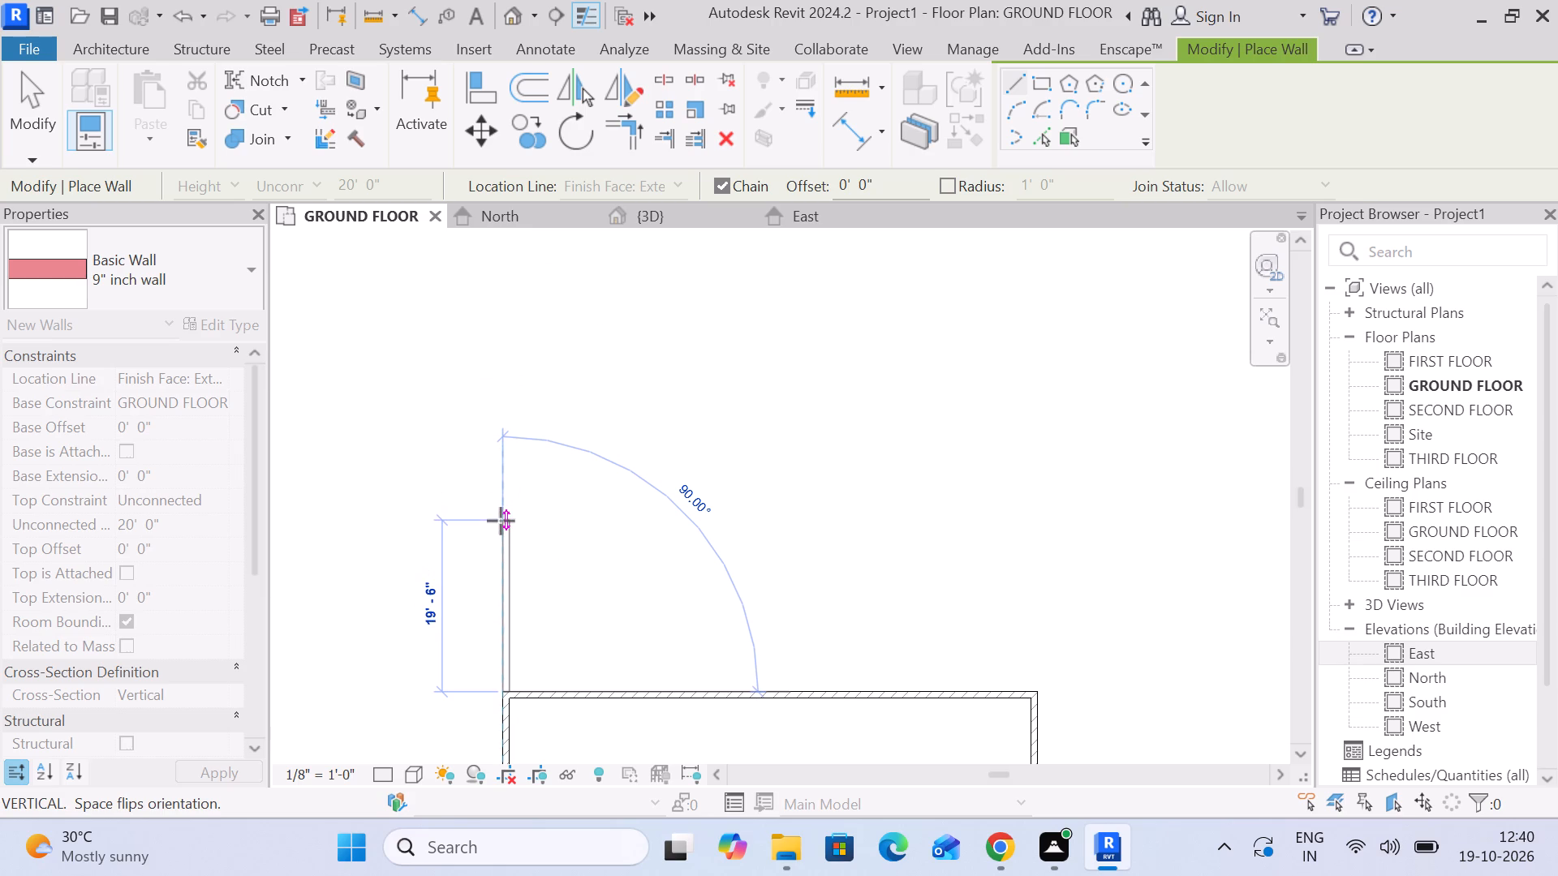
pyautogui.scroll(-3, 501, 477)
pyautogui.moveTo(501, 476); pyautogui.dragTo(490, 376, button='middle')
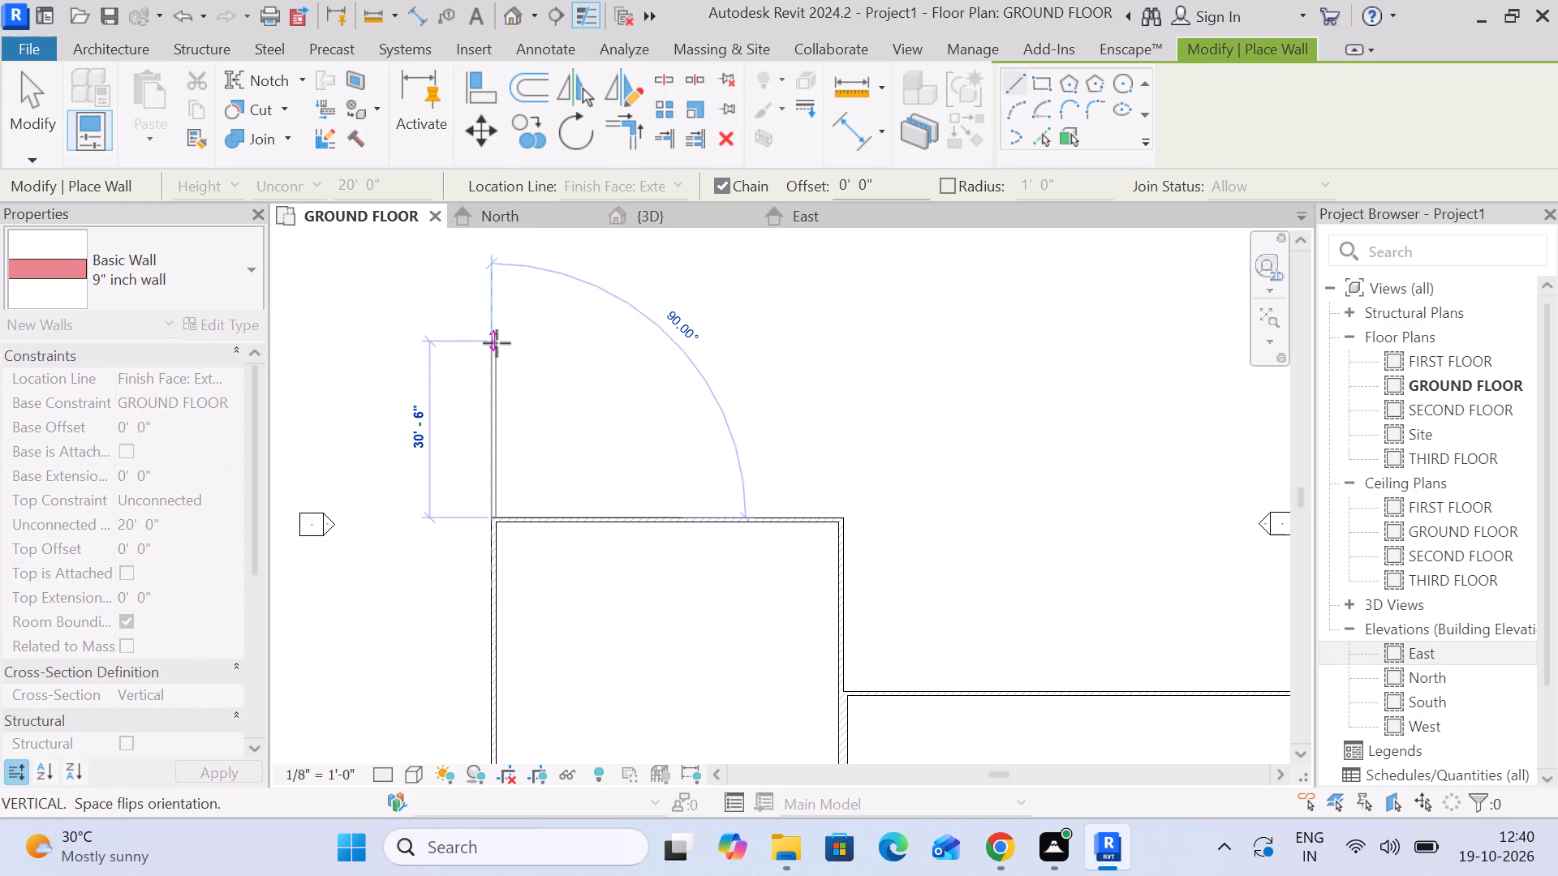
pyautogui.click(497, 343)
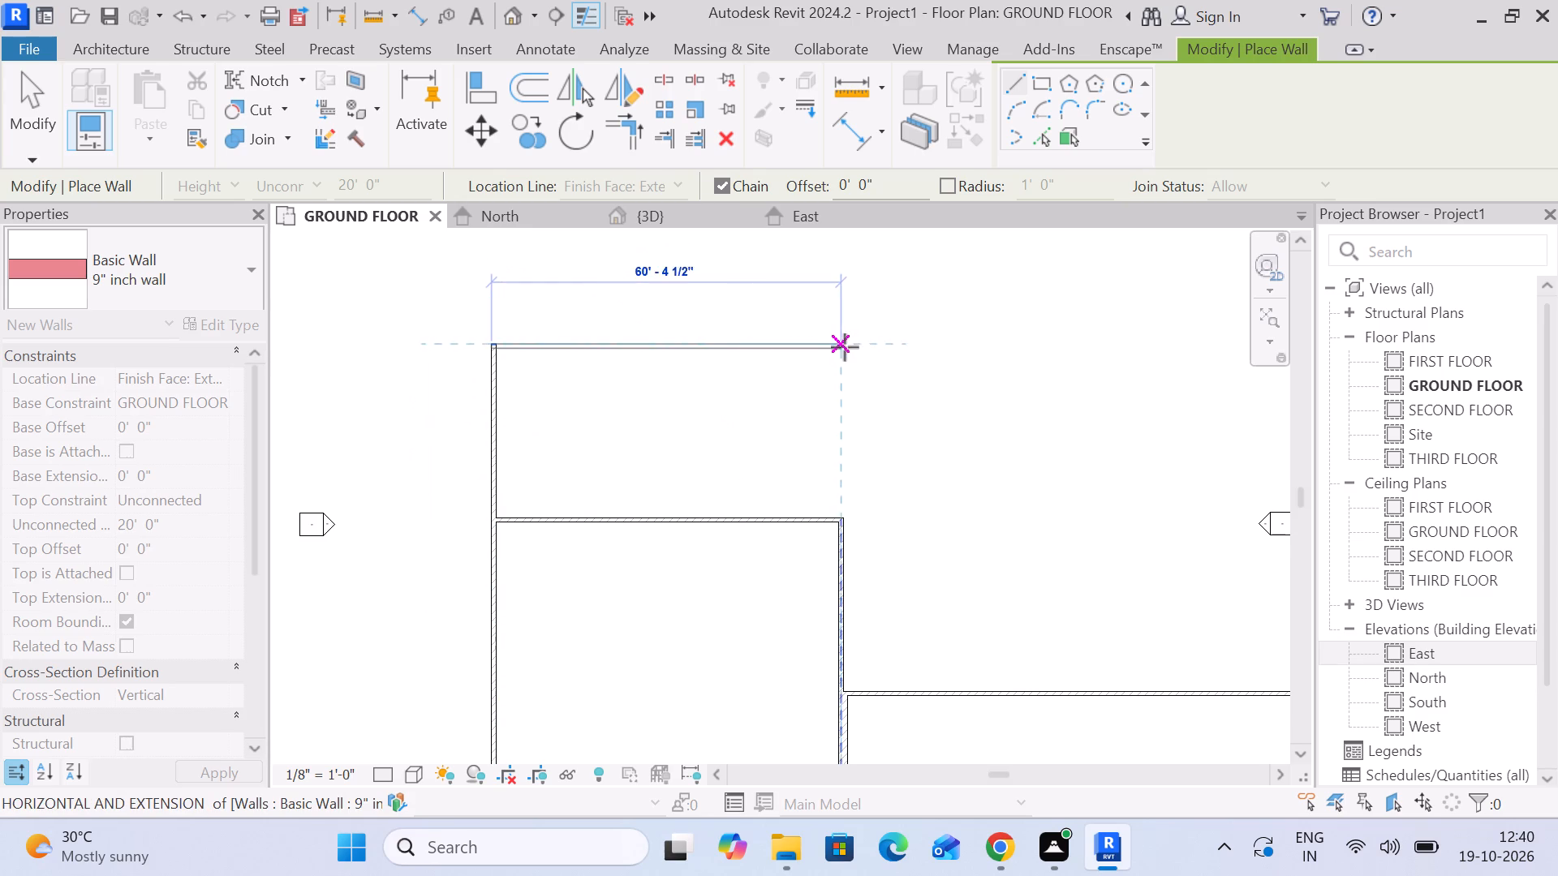
# Continue the wall chain east about 60'-4 1/2" to line up with the tall block's east wall.
pyautogui.scroll(-2, 850, 346)
pyautogui.moveTo(850, 346); pyautogui.dragTo(613, 291, button='middle')
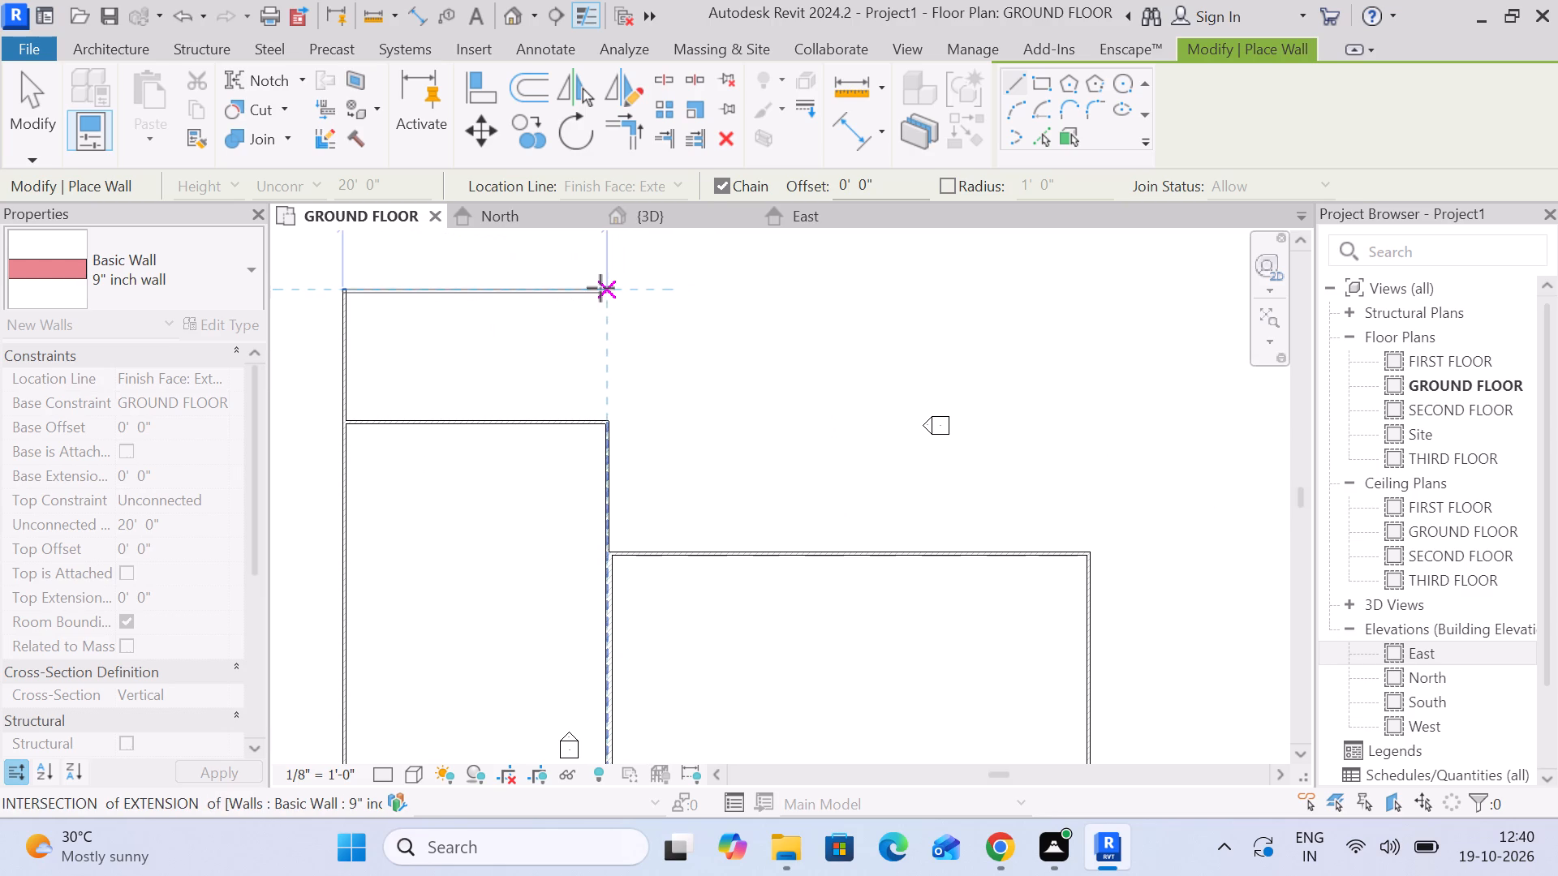
pyautogui.moveTo(605, 289); pyautogui.dragTo(613, 289)
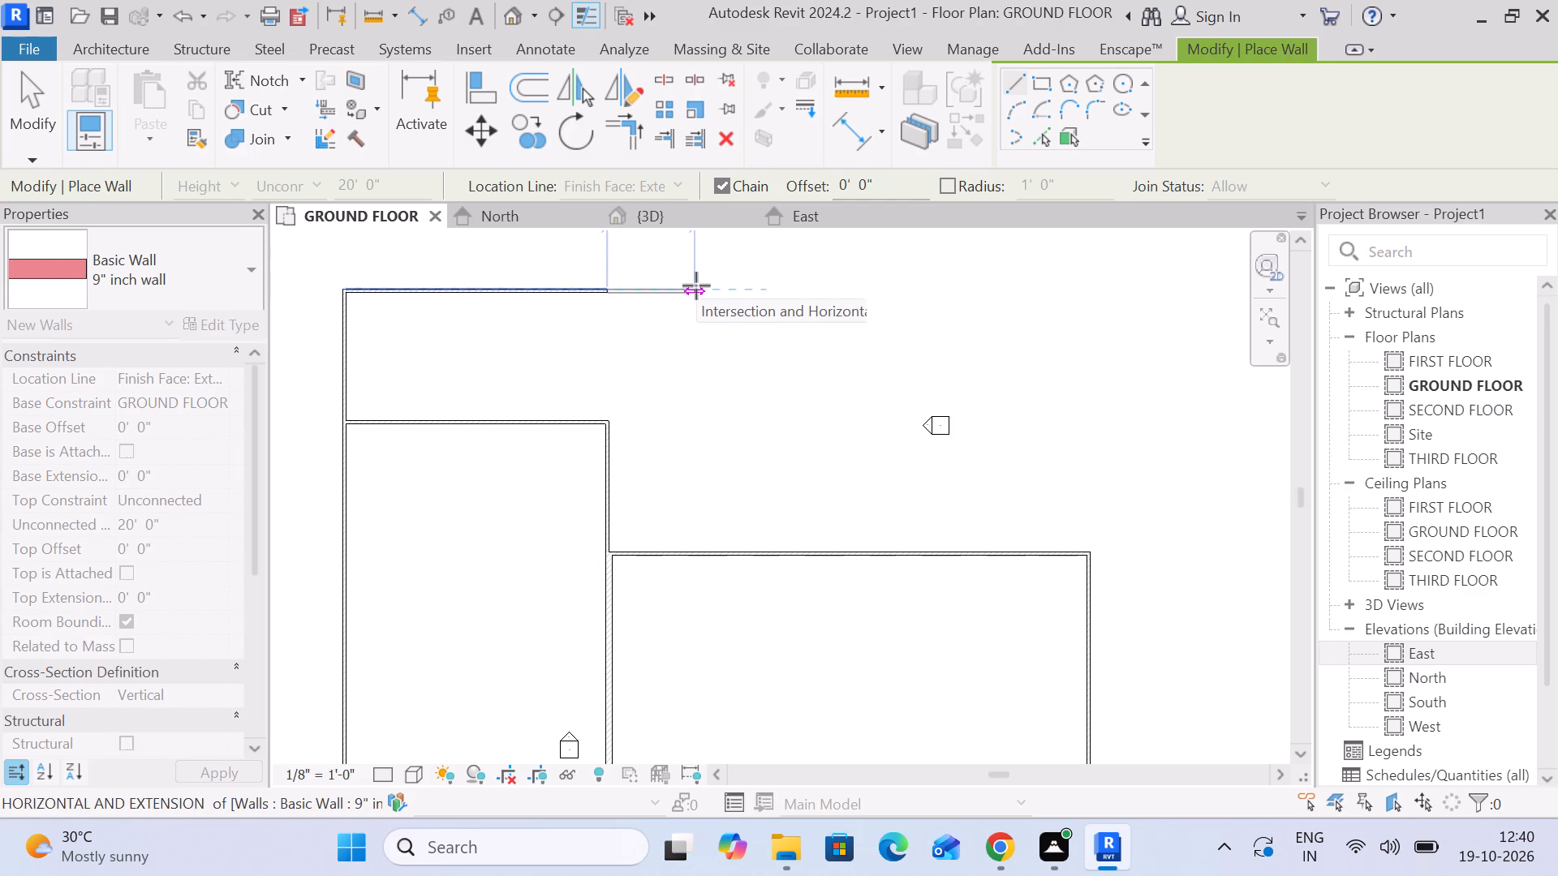
# Extend the new north wall run another 10'-0" east, past the tall block's east wall.
pyautogui.scroll(-3, 696, 286)
pyautogui.moveTo(699, 294); pyautogui.dragTo(698, 423, button='middle')
pyautogui.scroll(7, 698, 423)
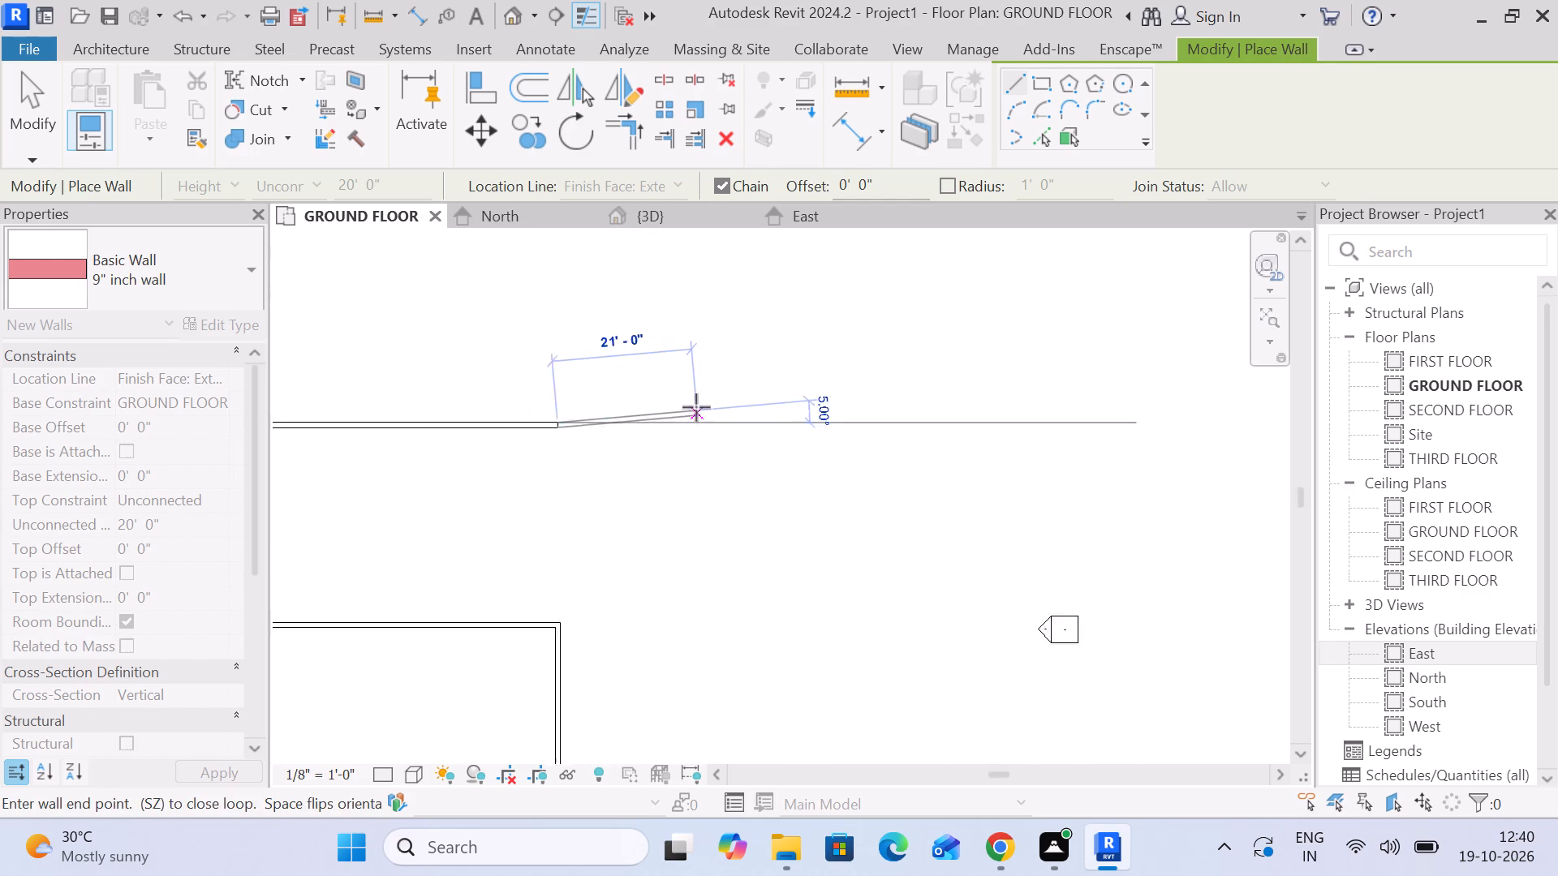
pyautogui.scroll(1, 696, 407)
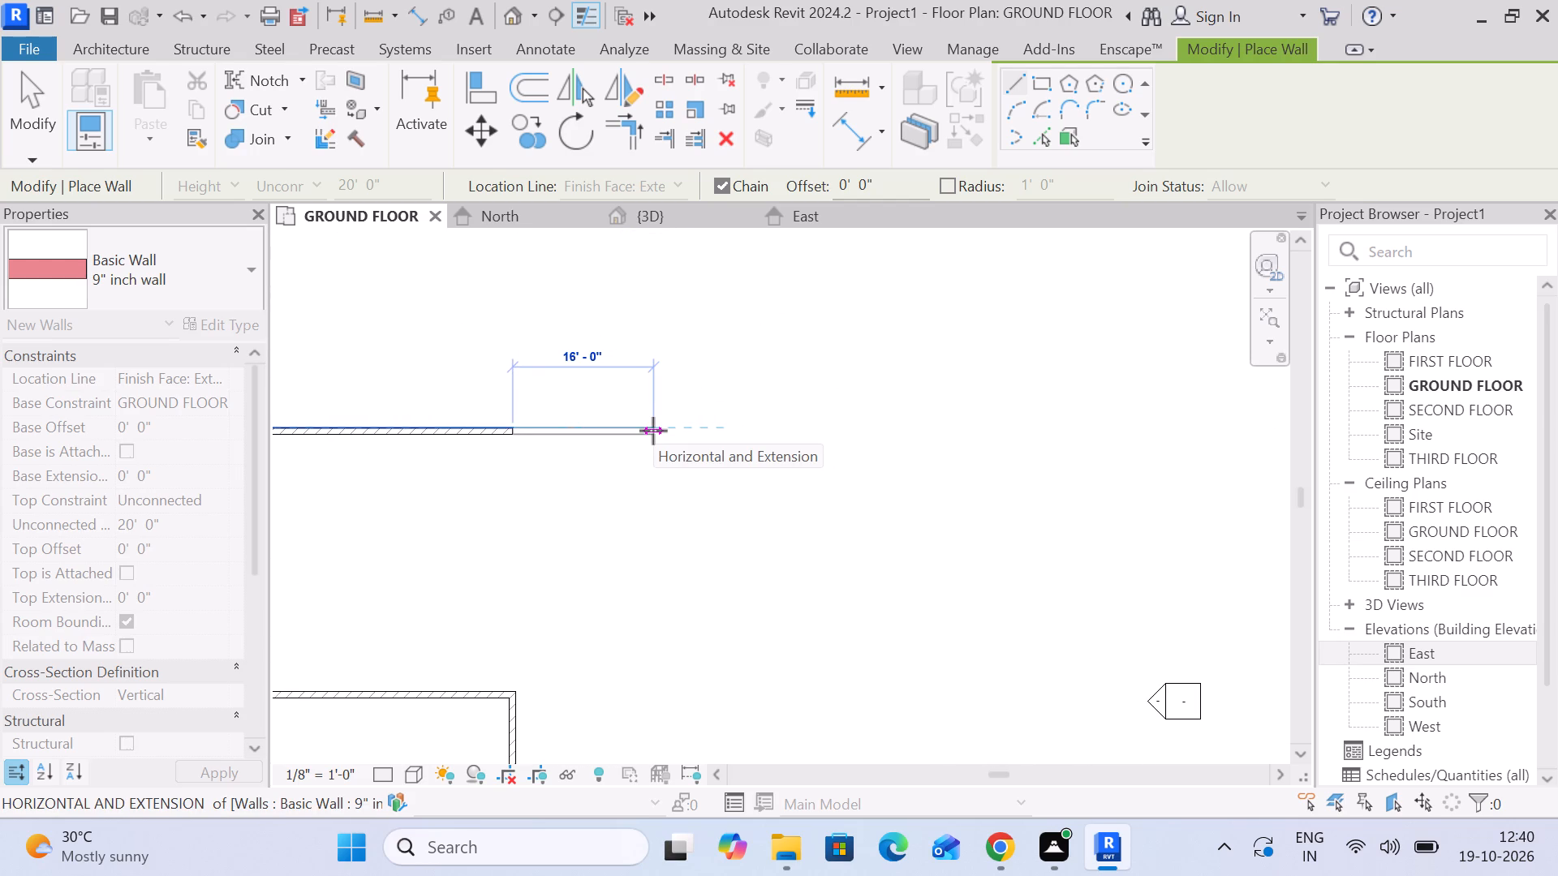
pyautogui.click(602, 432)
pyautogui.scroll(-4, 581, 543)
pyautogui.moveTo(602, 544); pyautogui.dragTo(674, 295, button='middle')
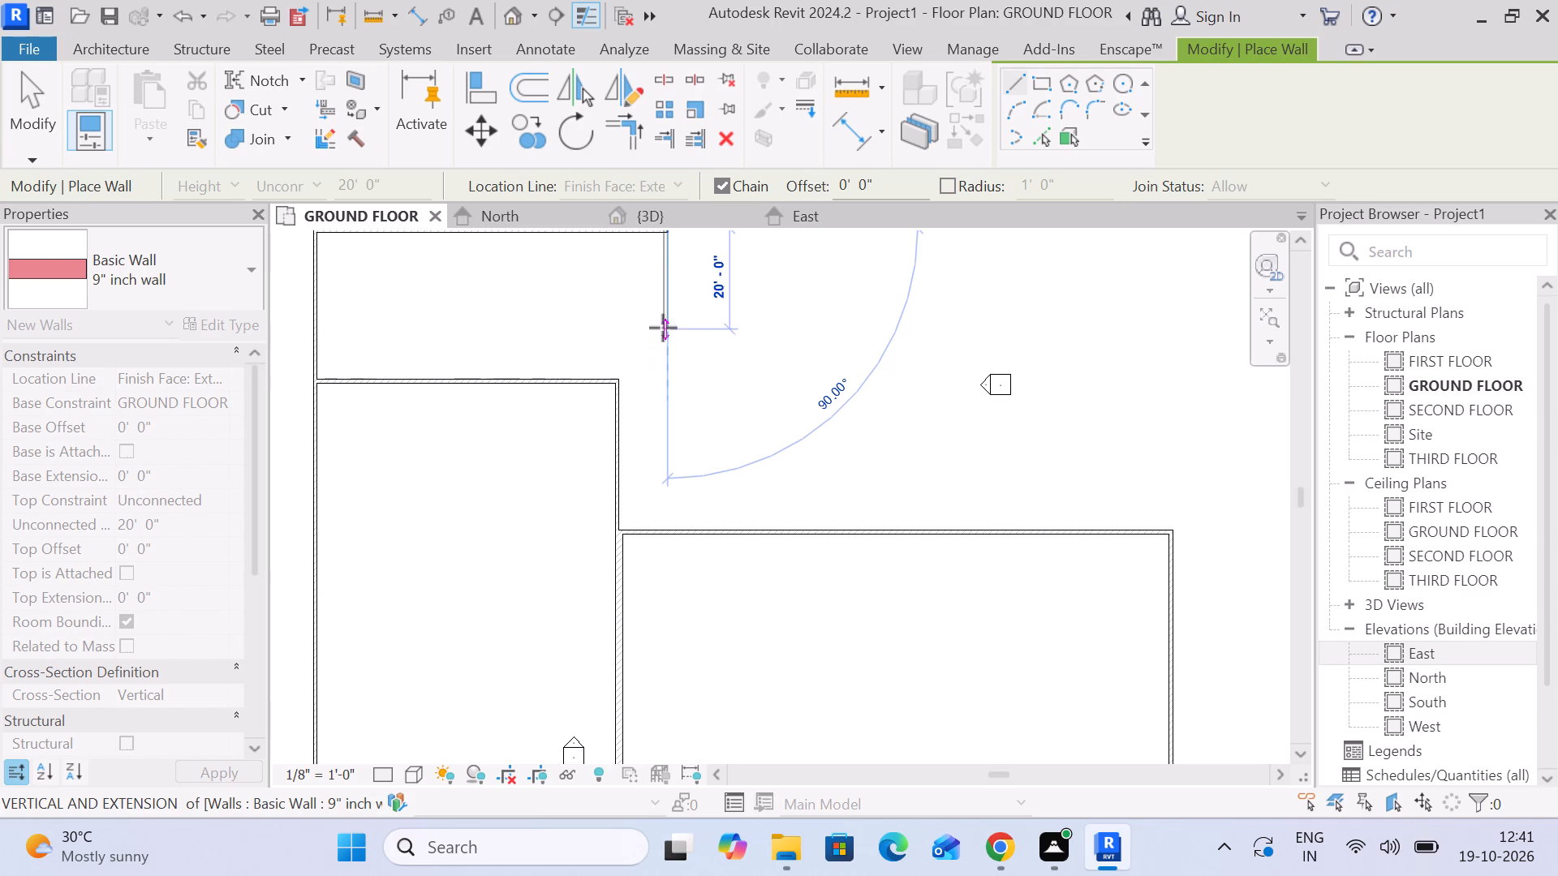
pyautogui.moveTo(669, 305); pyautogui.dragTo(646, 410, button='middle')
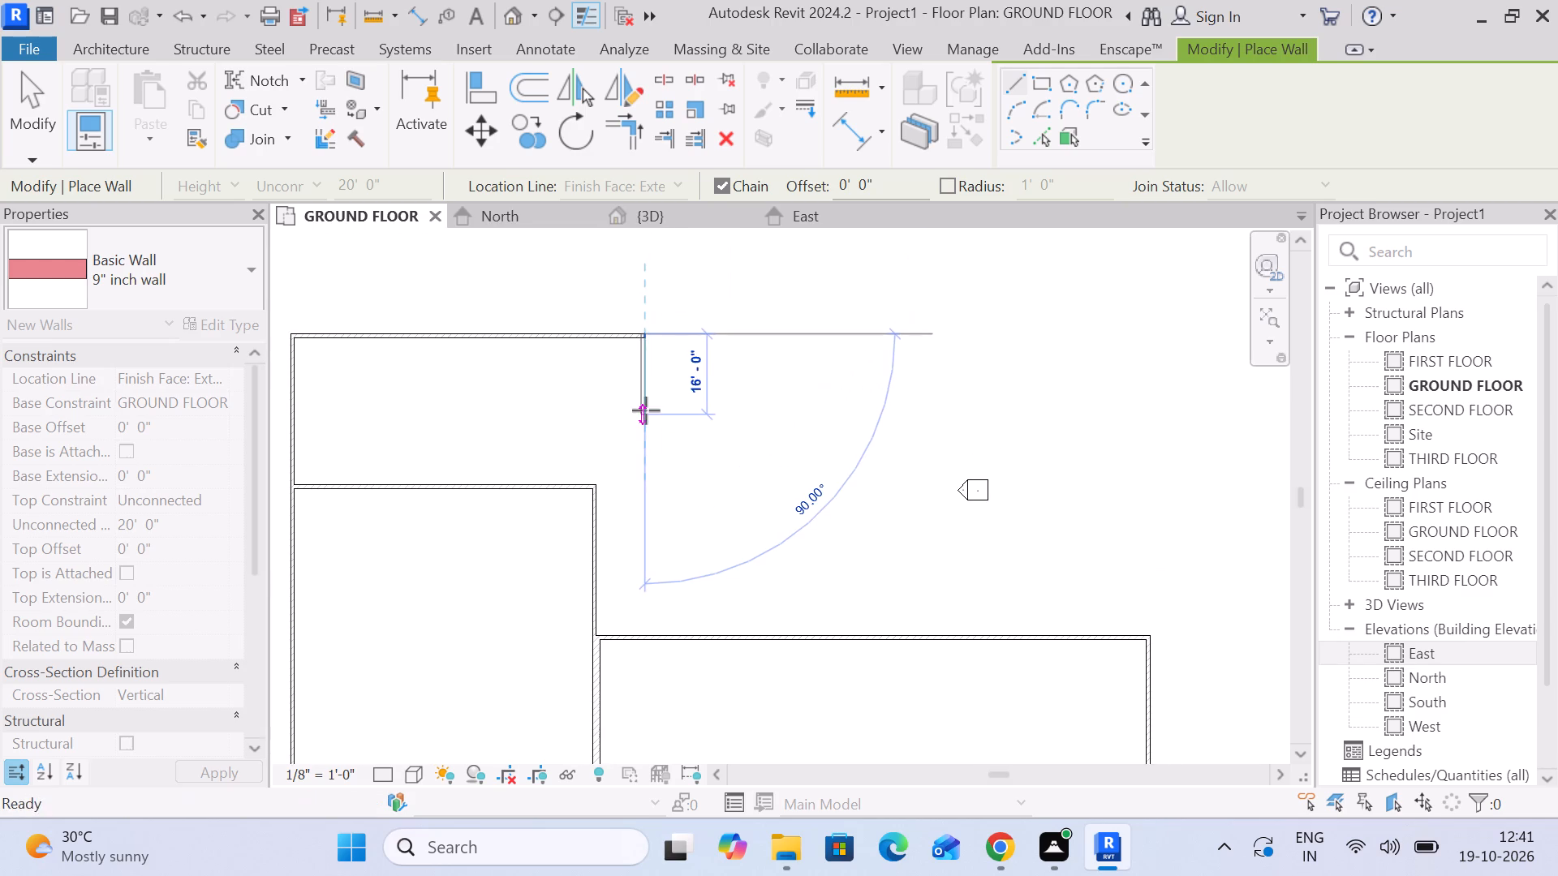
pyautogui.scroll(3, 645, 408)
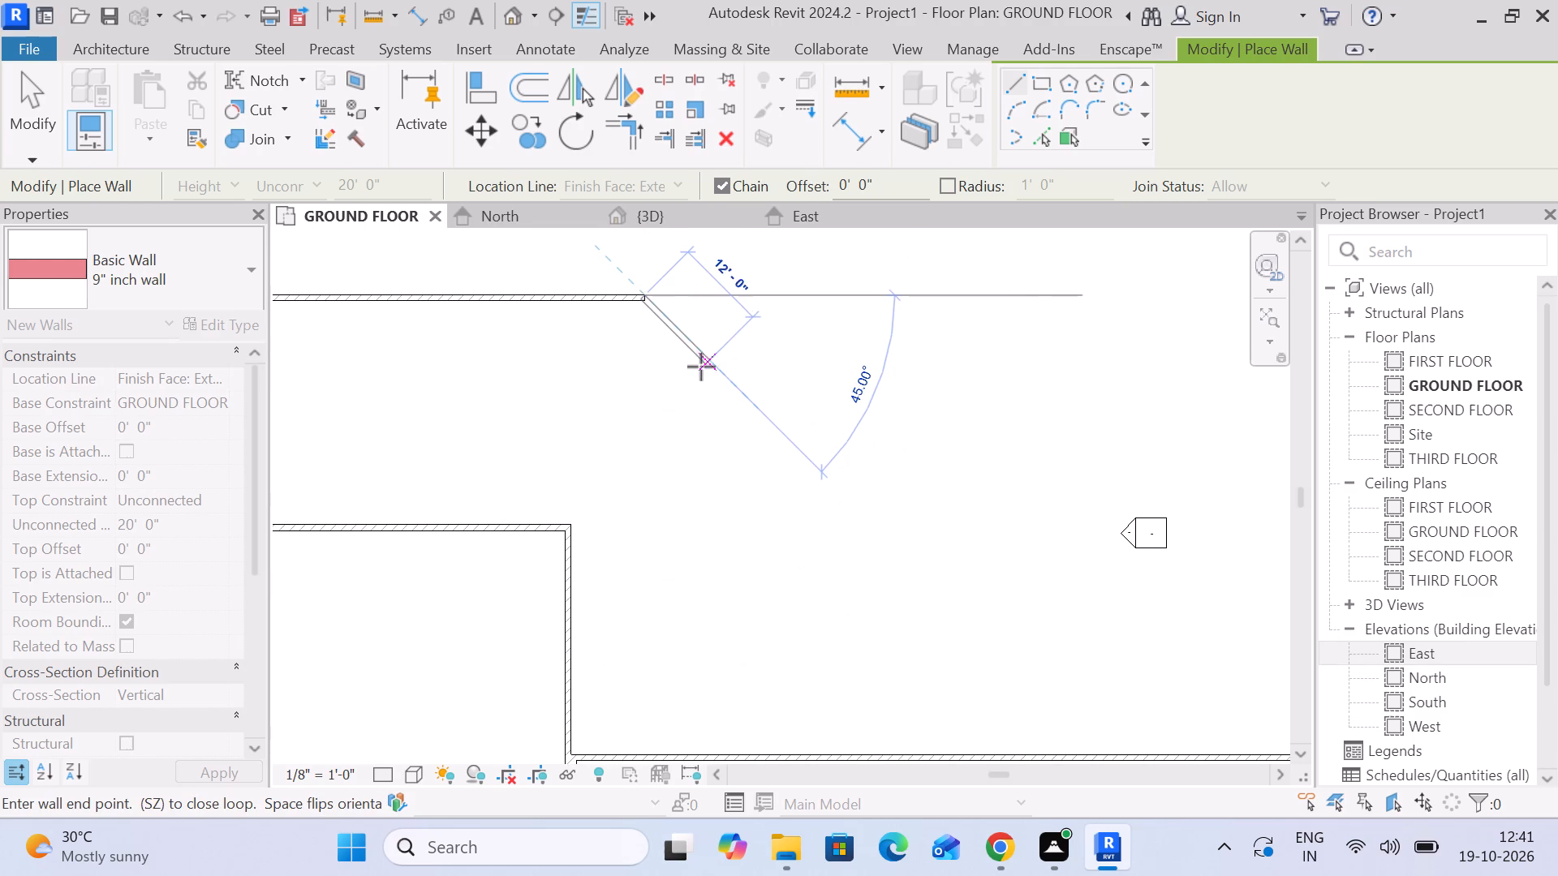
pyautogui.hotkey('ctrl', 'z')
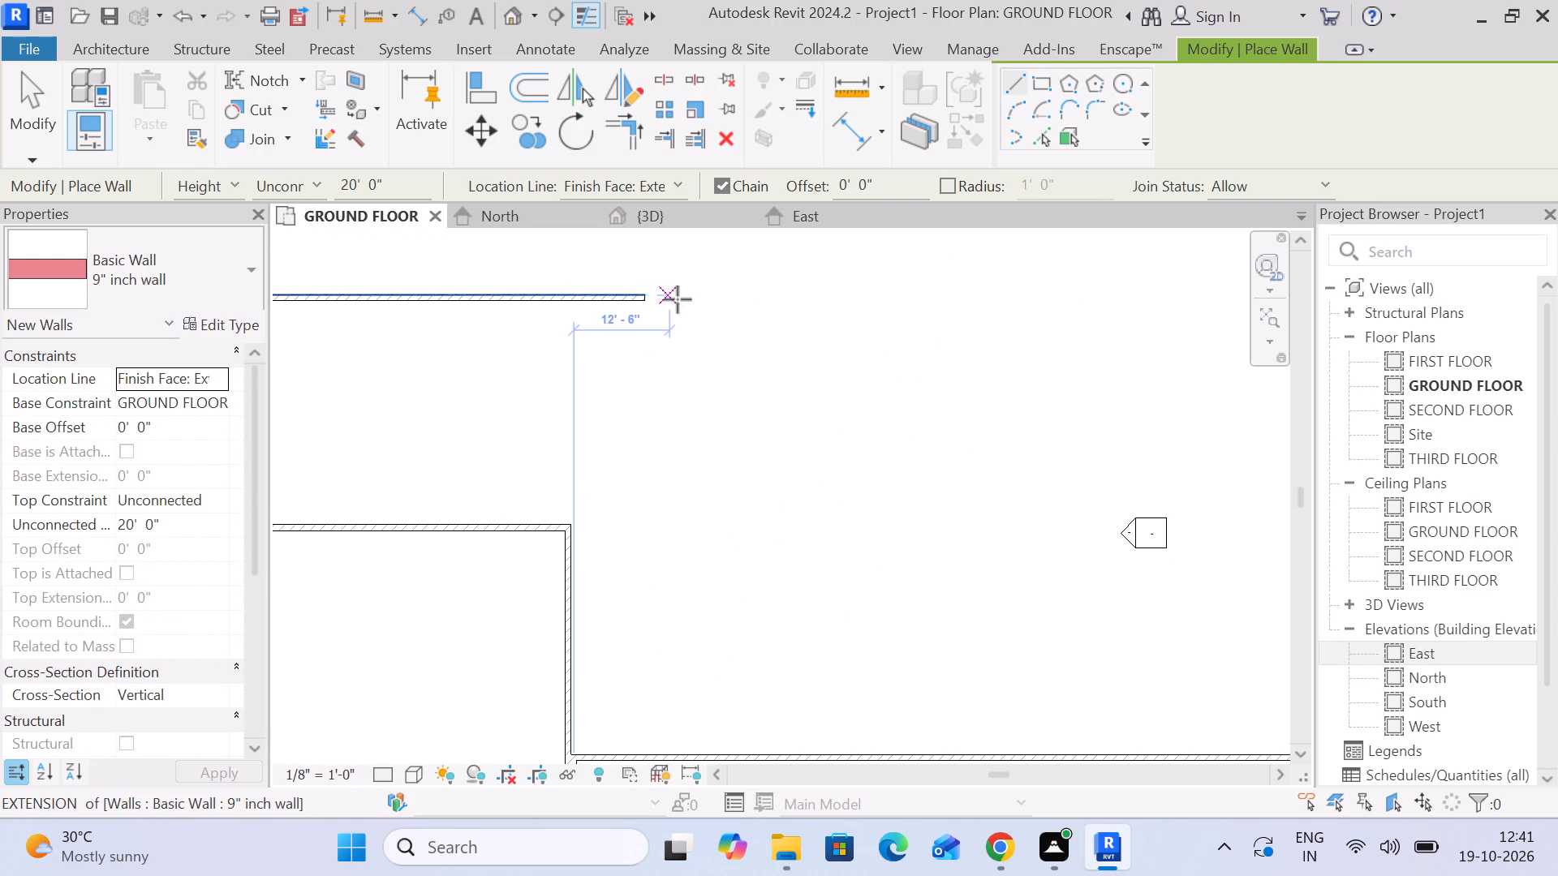
# From the end of the 10'-0" segment, draw a wall about 100'-4 1/2" east, aligned with the wide block's east wall, and end the chain.
pyautogui.scroll(8, 656, 296)
pyautogui.click(631, 293)
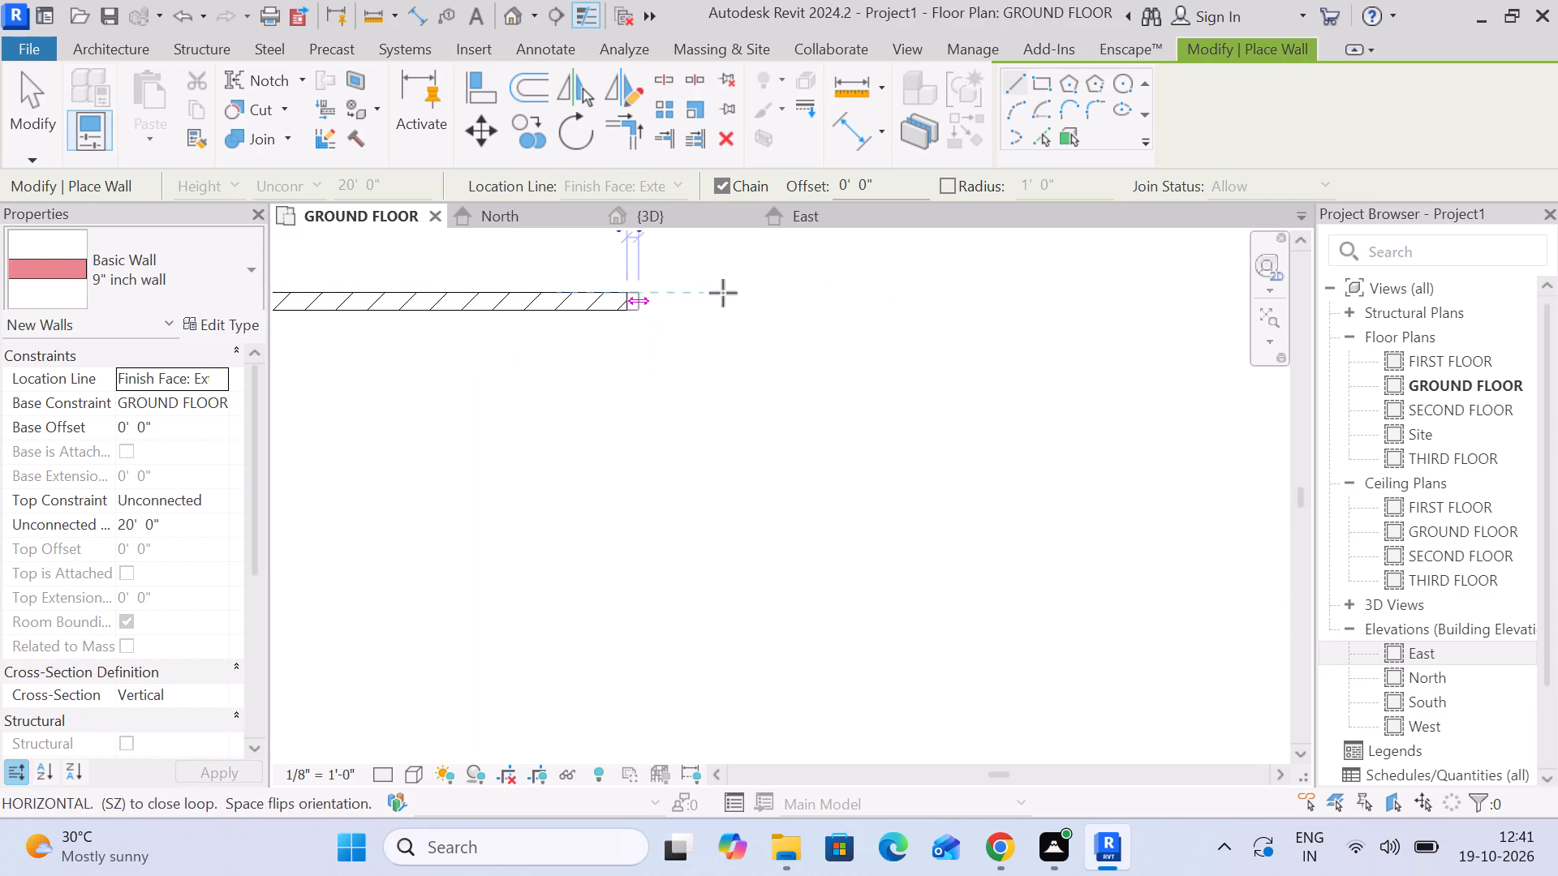
pyautogui.scroll(-5, 933, 293)
pyautogui.moveTo(985, 304); pyautogui.dragTo(665, 305, button='middle')
pyautogui.scroll(1, 664, 305)
pyautogui.scroll(-5, 656, 307)
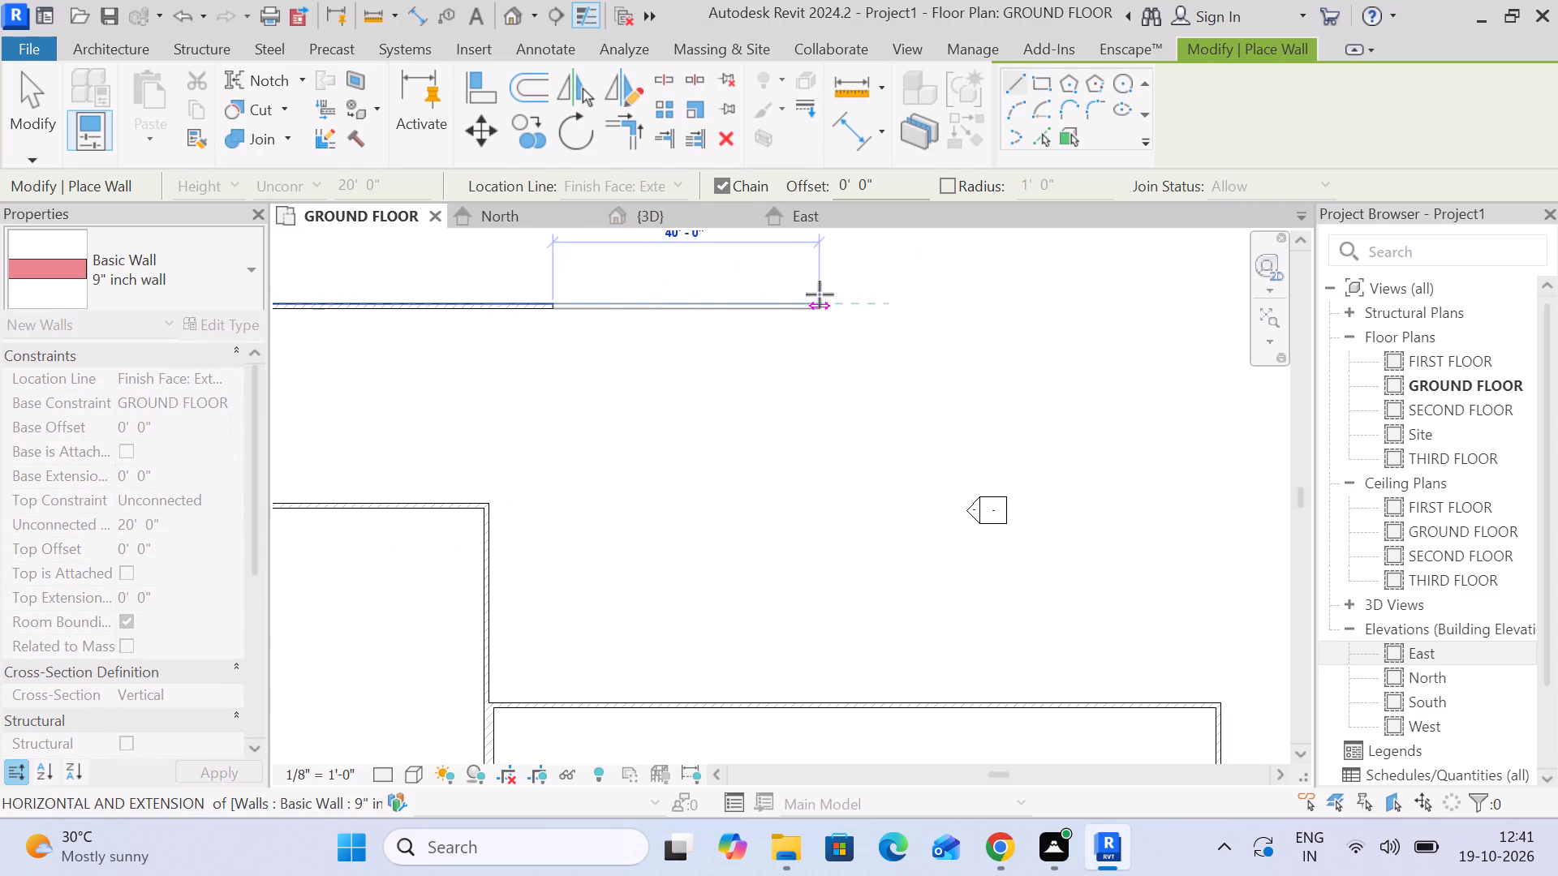
pyautogui.scroll(-2, 1099, 306)
pyautogui.moveTo(1099, 308); pyautogui.dragTo(924, 316, button='middle')
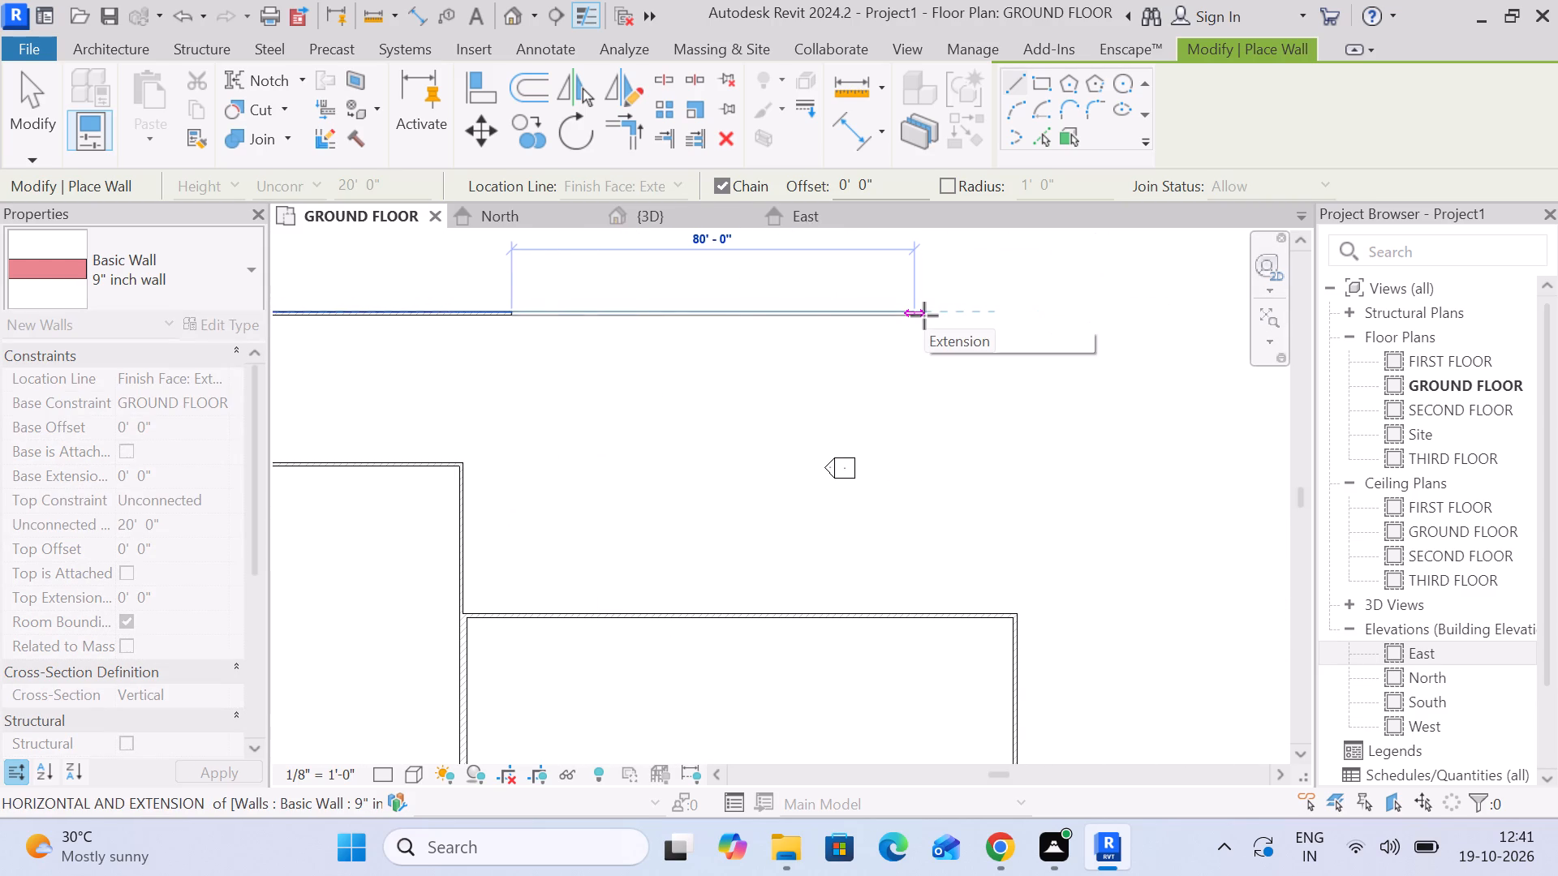
pyautogui.scroll(2, 936, 310)
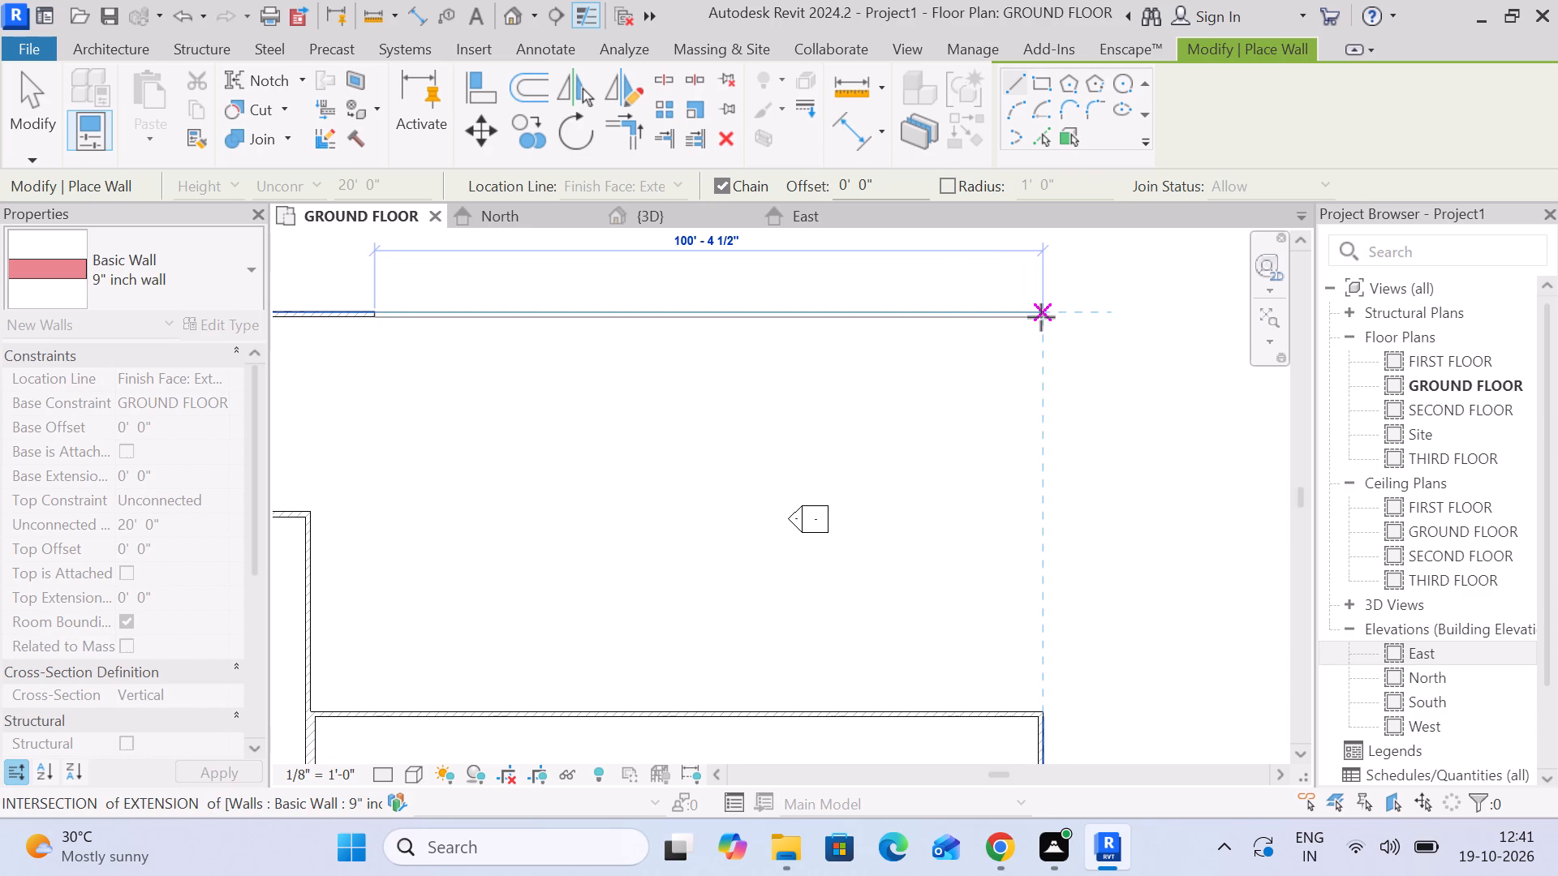
pyautogui.scroll(-2, 1041, 317)
pyautogui.moveTo(1041, 316); pyautogui.dragTo(999, 324, button='middle')
pyautogui.scroll(2, 997, 323)
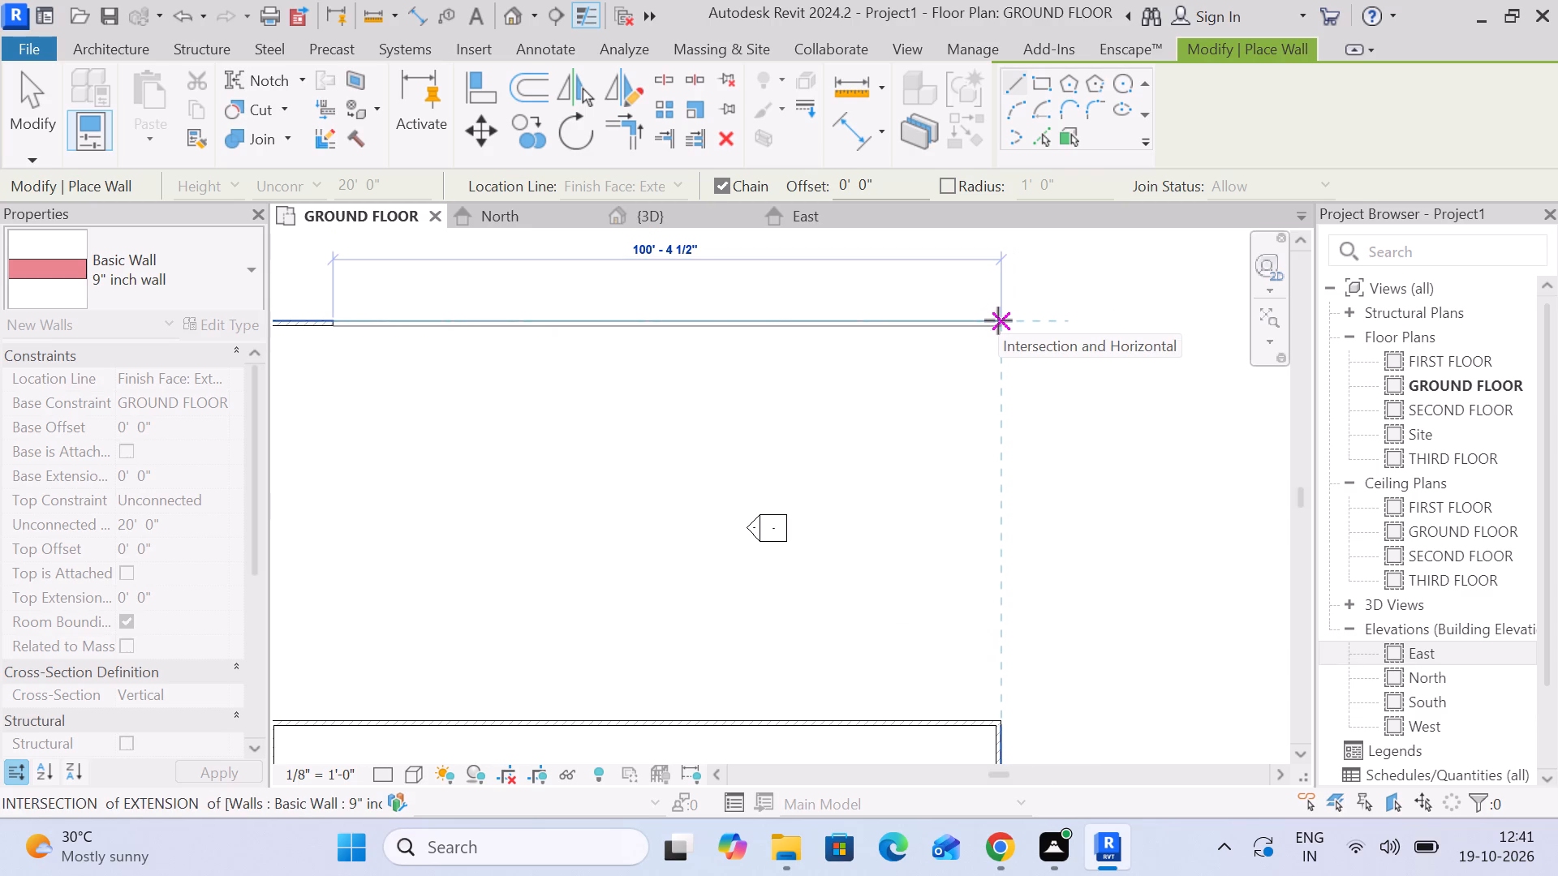
pyautogui.click(998, 320)
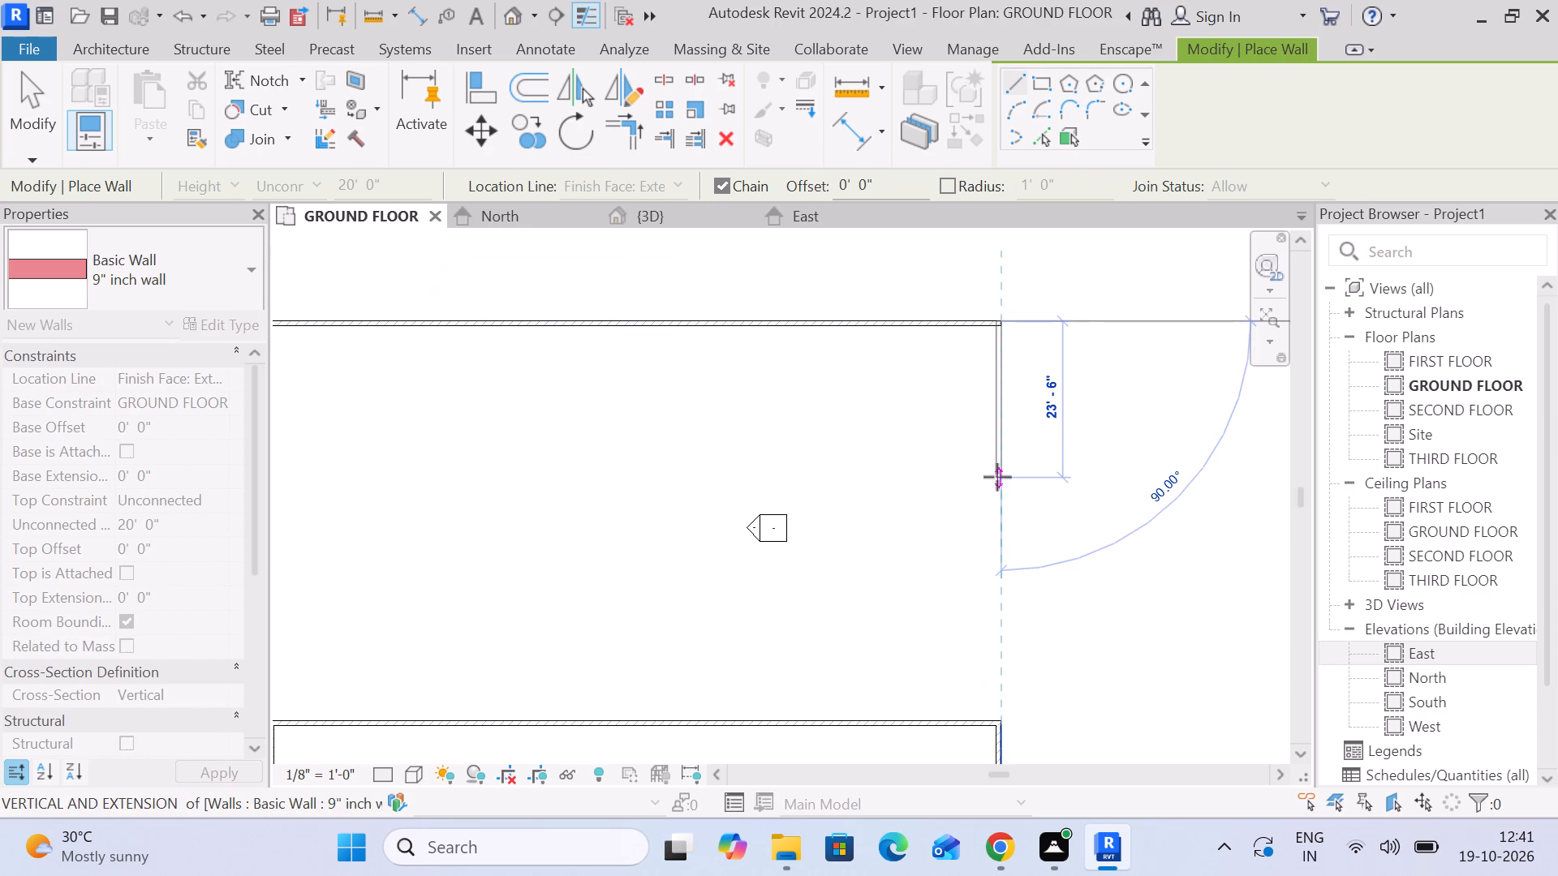
pyautogui.scroll(-4, 1000, 477)
pyautogui.moveTo(1001, 474); pyautogui.dragTo(923, 412, button='middle')
pyautogui.scroll(3, 916, 361)
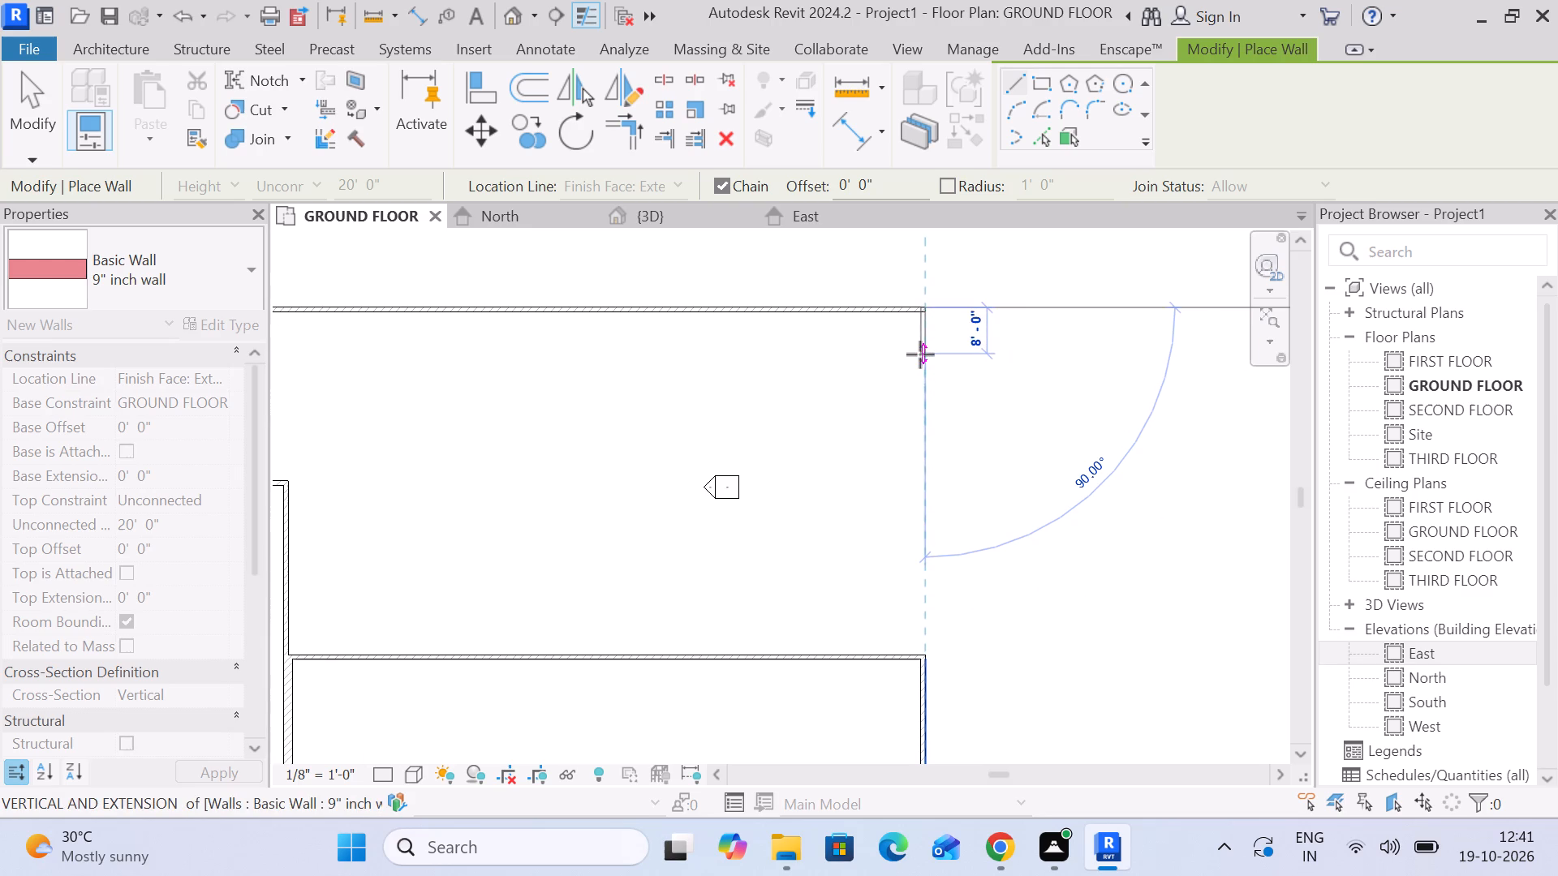
pyautogui.press('Escape')
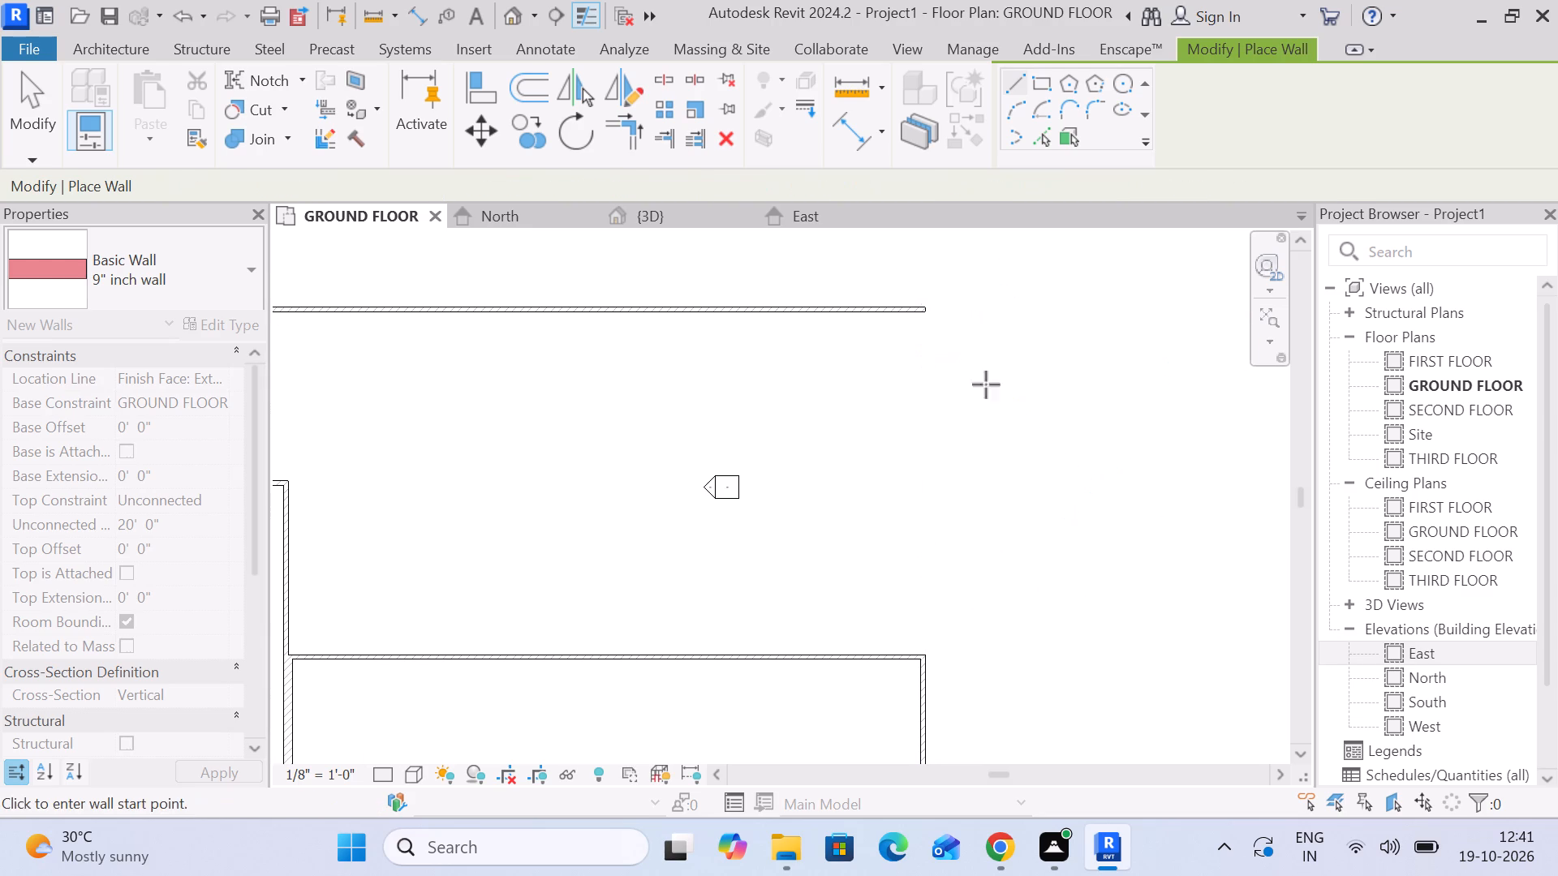
# Examine the wide east block's east corners and the gap to the new north wall for a wall start point.
pyautogui.scroll(-3, 992, 410)
pyautogui.moveTo(989, 419); pyautogui.dragTo(932, 350, button='middle')
pyautogui.scroll(-4, 928, 361)
pyautogui.moveTo(973, 426); pyautogui.dragTo(921, 393, button='middle')
pyautogui.scroll(4, 857, 544)
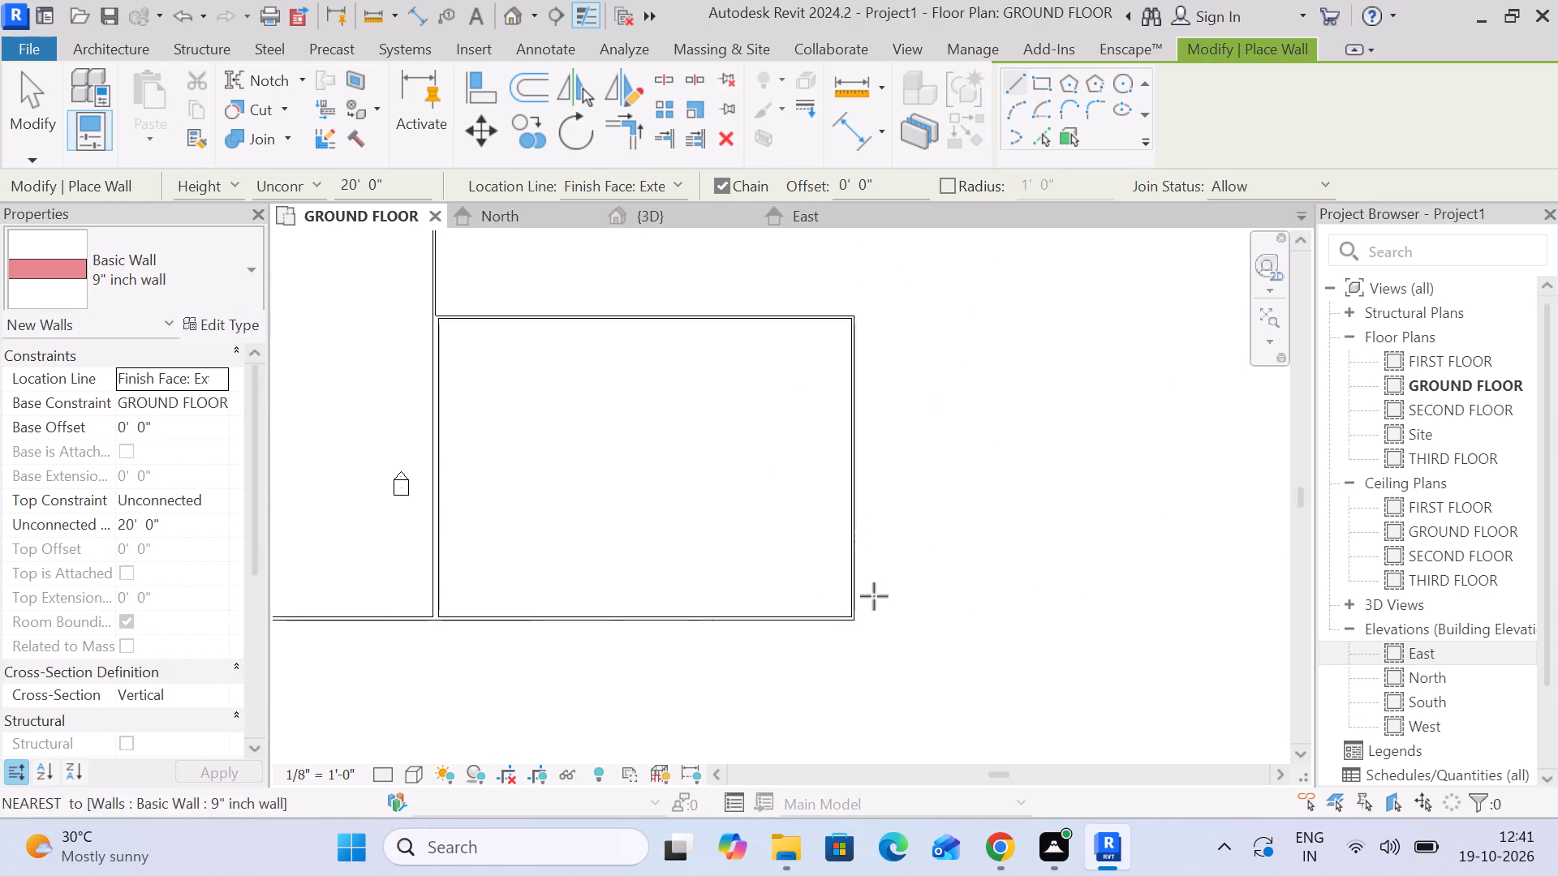
pyautogui.scroll(5, 876, 630)
pyautogui.scroll(-1, 872, 620)
pyautogui.moveTo(876, 619); pyautogui.dragTo(824, 698, button='middle')
pyautogui.scroll(-2, 826, 669)
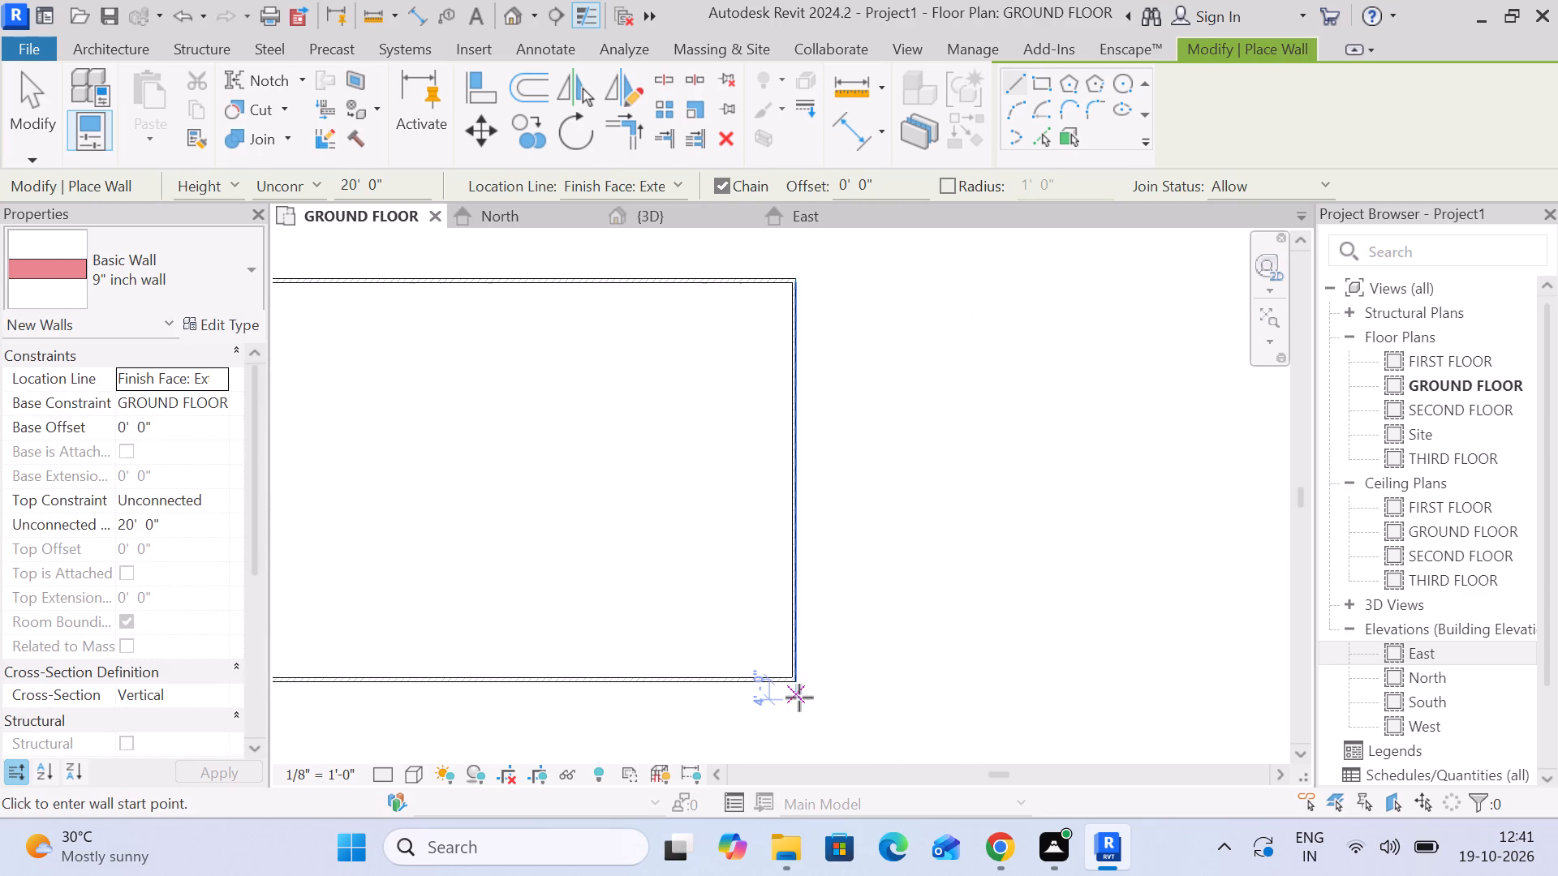
pyautogui.scroll(9, 794, 680)
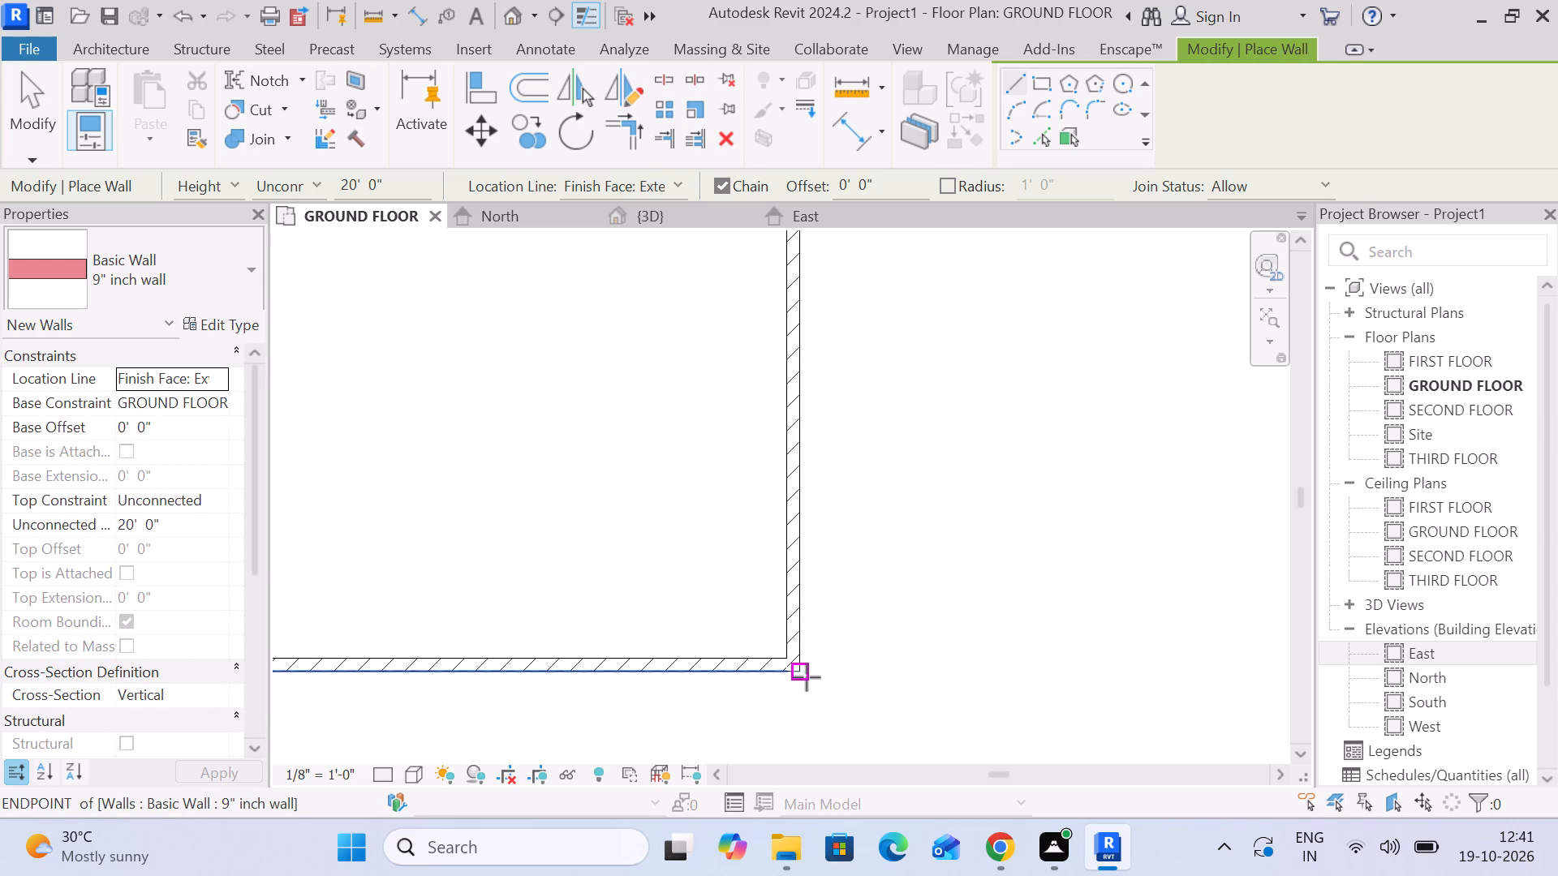
pyautogui.scroll(-5, 863, 517)
pyautogui.moveTo(854, 540); pyautogui.dragTo(872, 746, button='middle')
pyautogui.scroll(-3, 851, 513)
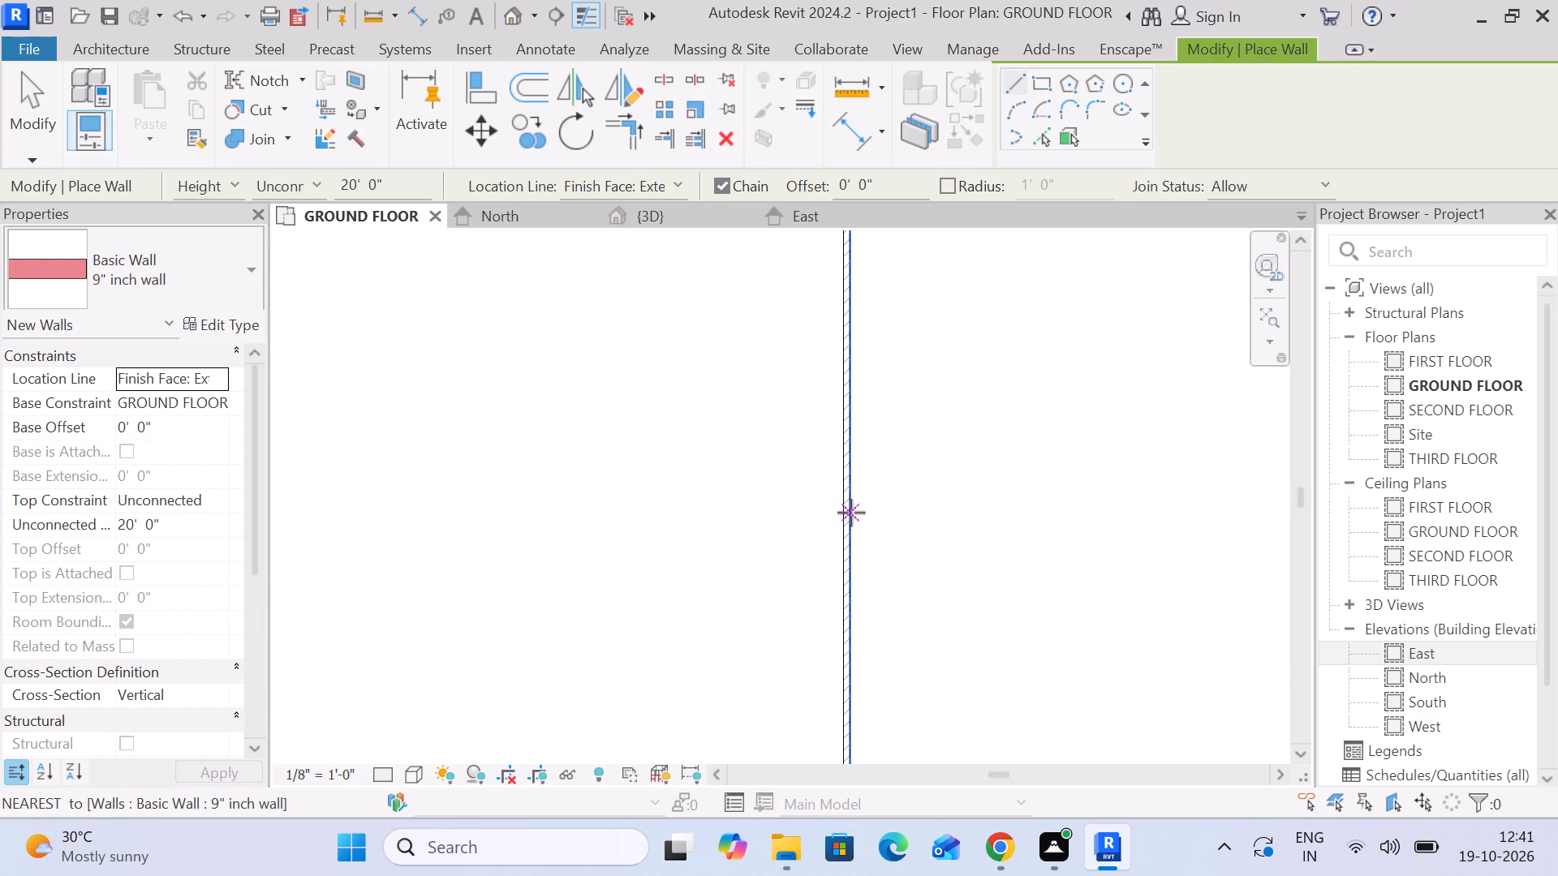
pyautogui.scroll(-2, 851, 513)
pyautogui.moveTo(903, 374); pyautogui.dragTo(953, 738, button='middle')
pyautogui.moveTo(936, 633); pyautogui.dragTo(982, 539, button='middle')
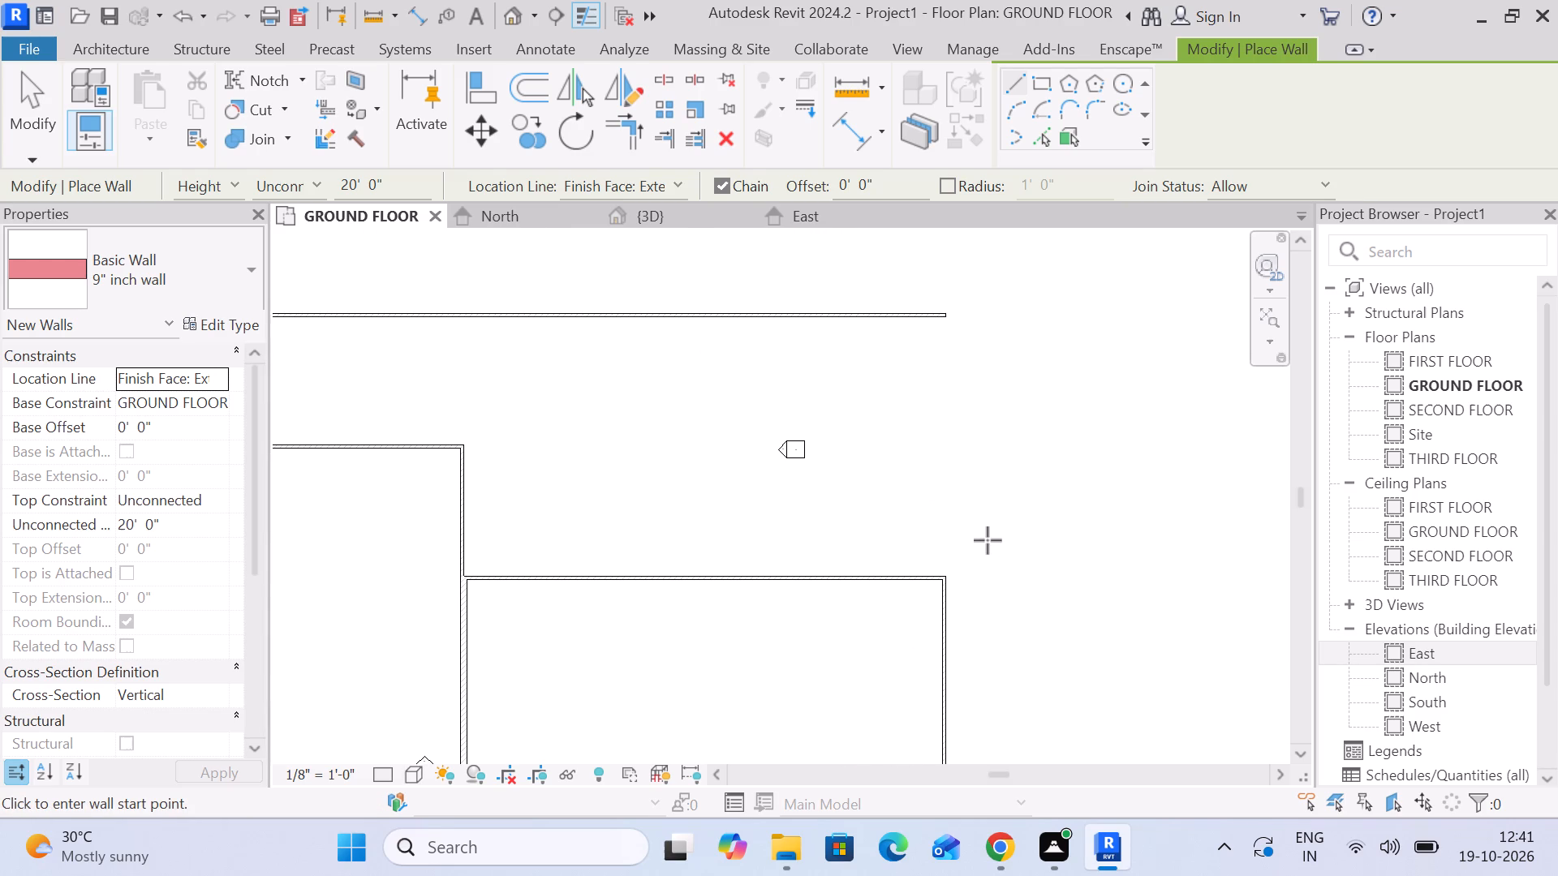
pyautogui.scroll(3, 986, 537)
pyautogui.moveTo(968, 563); pyautogui.dragTo(1013, 453, button='middle')
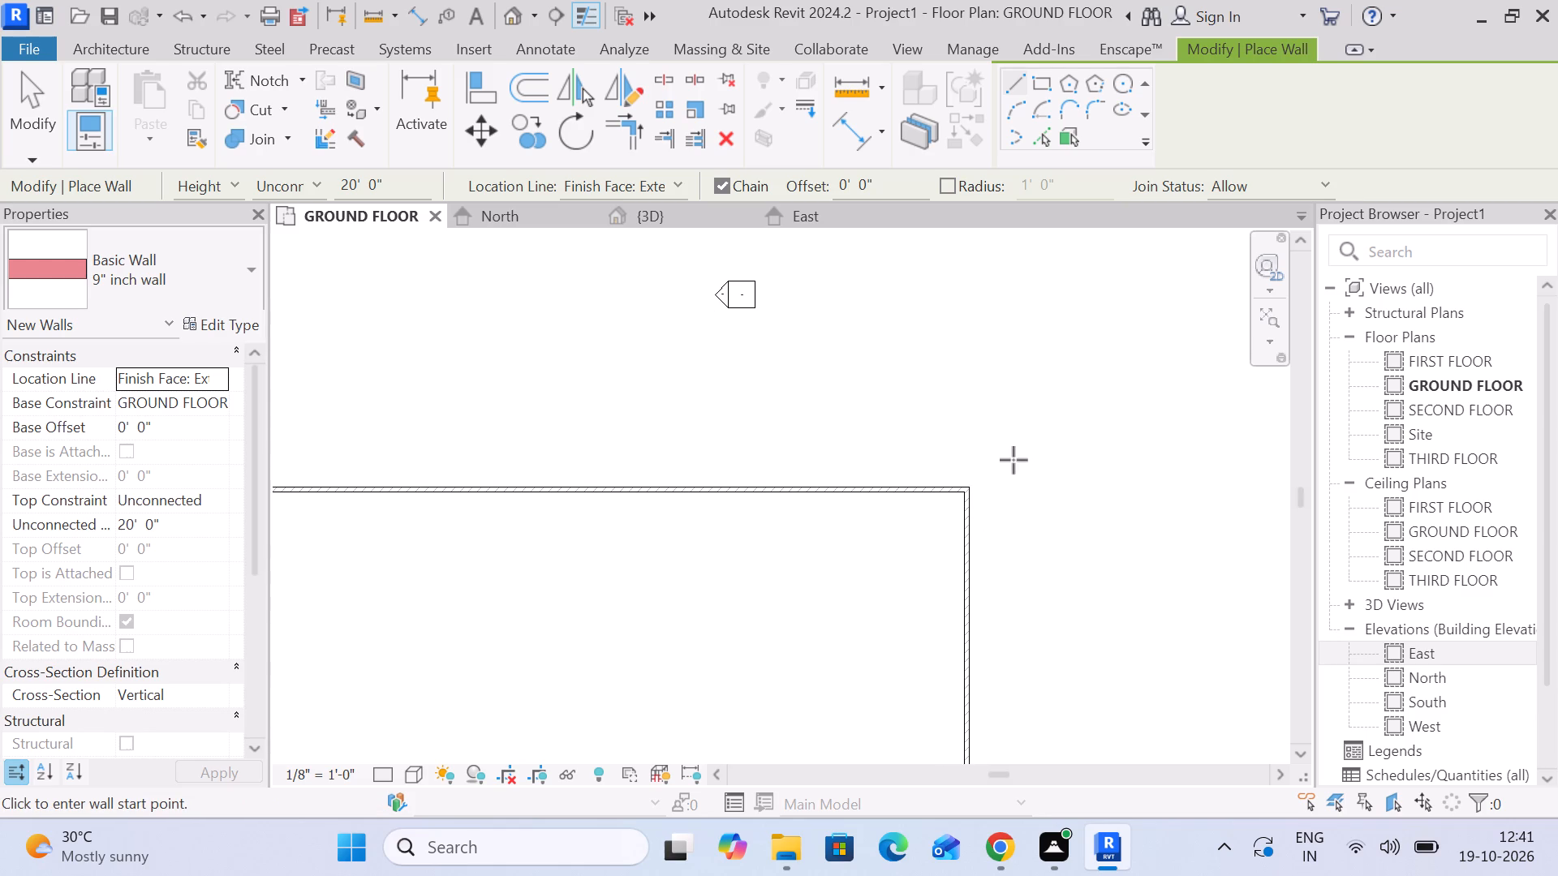
pyautogui.scroll(-3, 1014, 463)
pyautogui.moveTo(1026, 484); pyautogui.dragTo(1038, 560, button='middle')
pyautogui.scroll(7, 1028, 570)
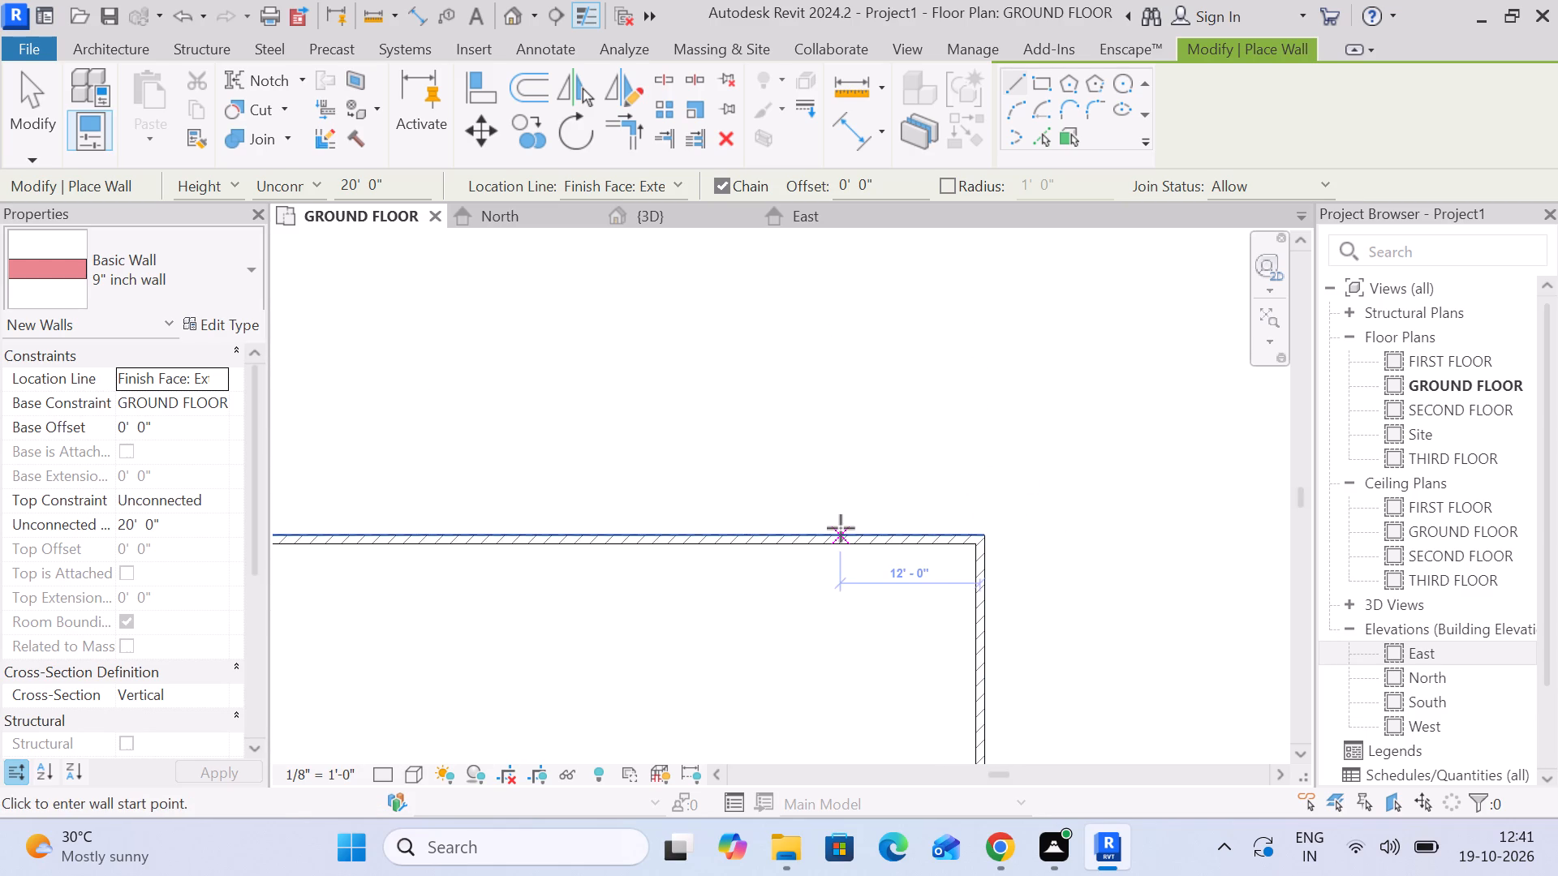
# Examine the overall ground floor plan, including the open east side between the new north wall and the wide block, and end wall placement.
pyautogui.scroll(-3, 956, 524)
pyautogui.moveTo(1011, 533); pyautogui.dragTo(1035, 622, button='middle')
pyautogui.scroll(-4, 1064, 599)
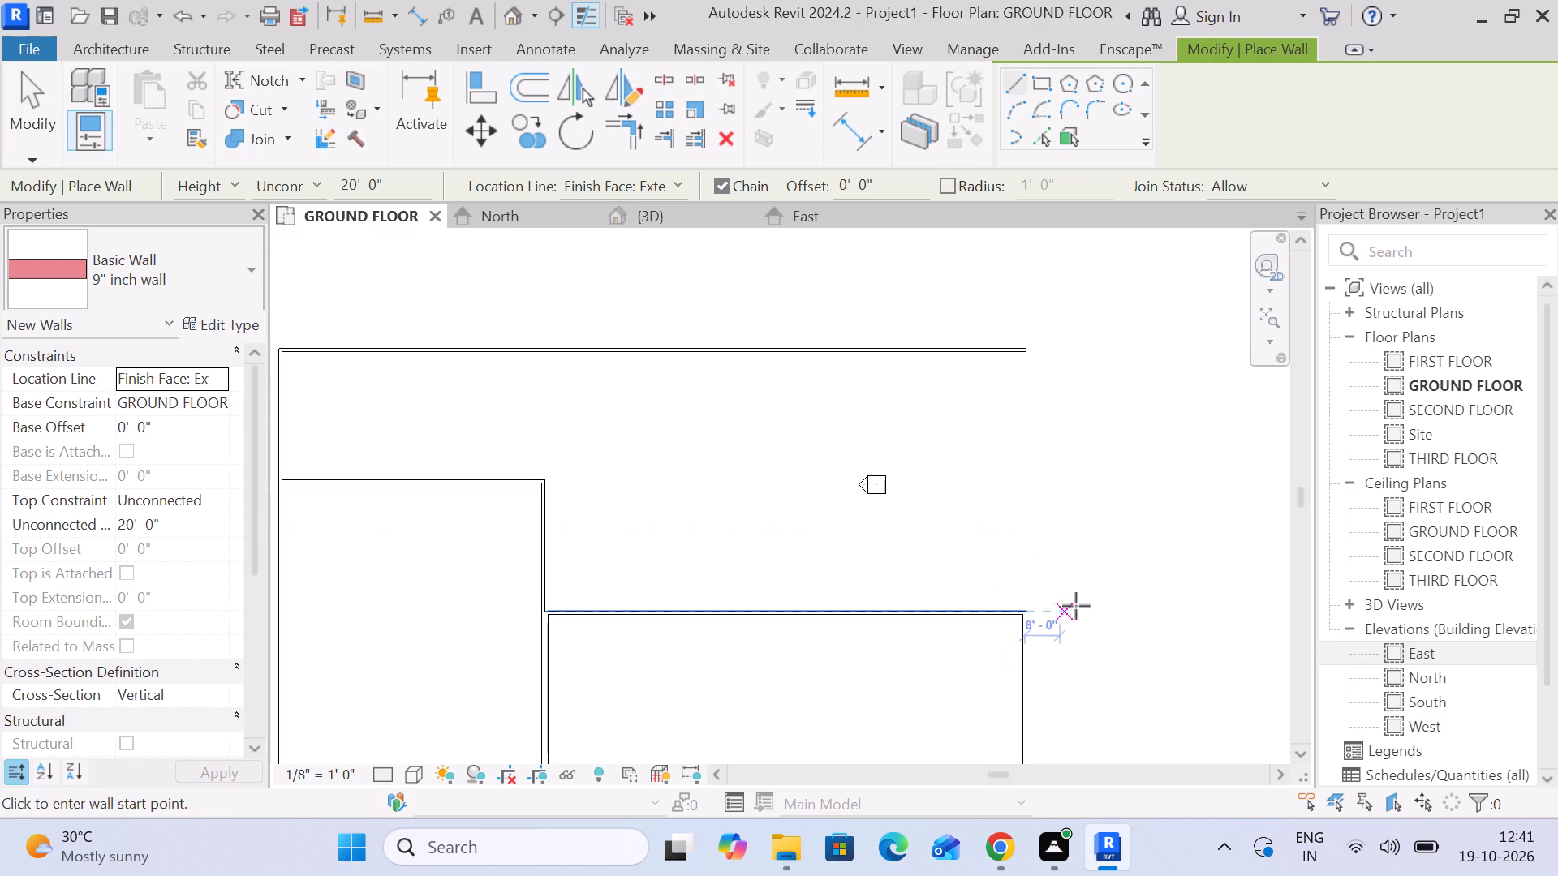
pyautogui.moveTo(1077, 607); pyautogui.dragTo(1066, 583, button='middle')
pyautogui.scroll(-5, 1061, 560)
pyautogui.moveTo(1058, 575); pyautogui.dragTo(1104, 460, button='middle')
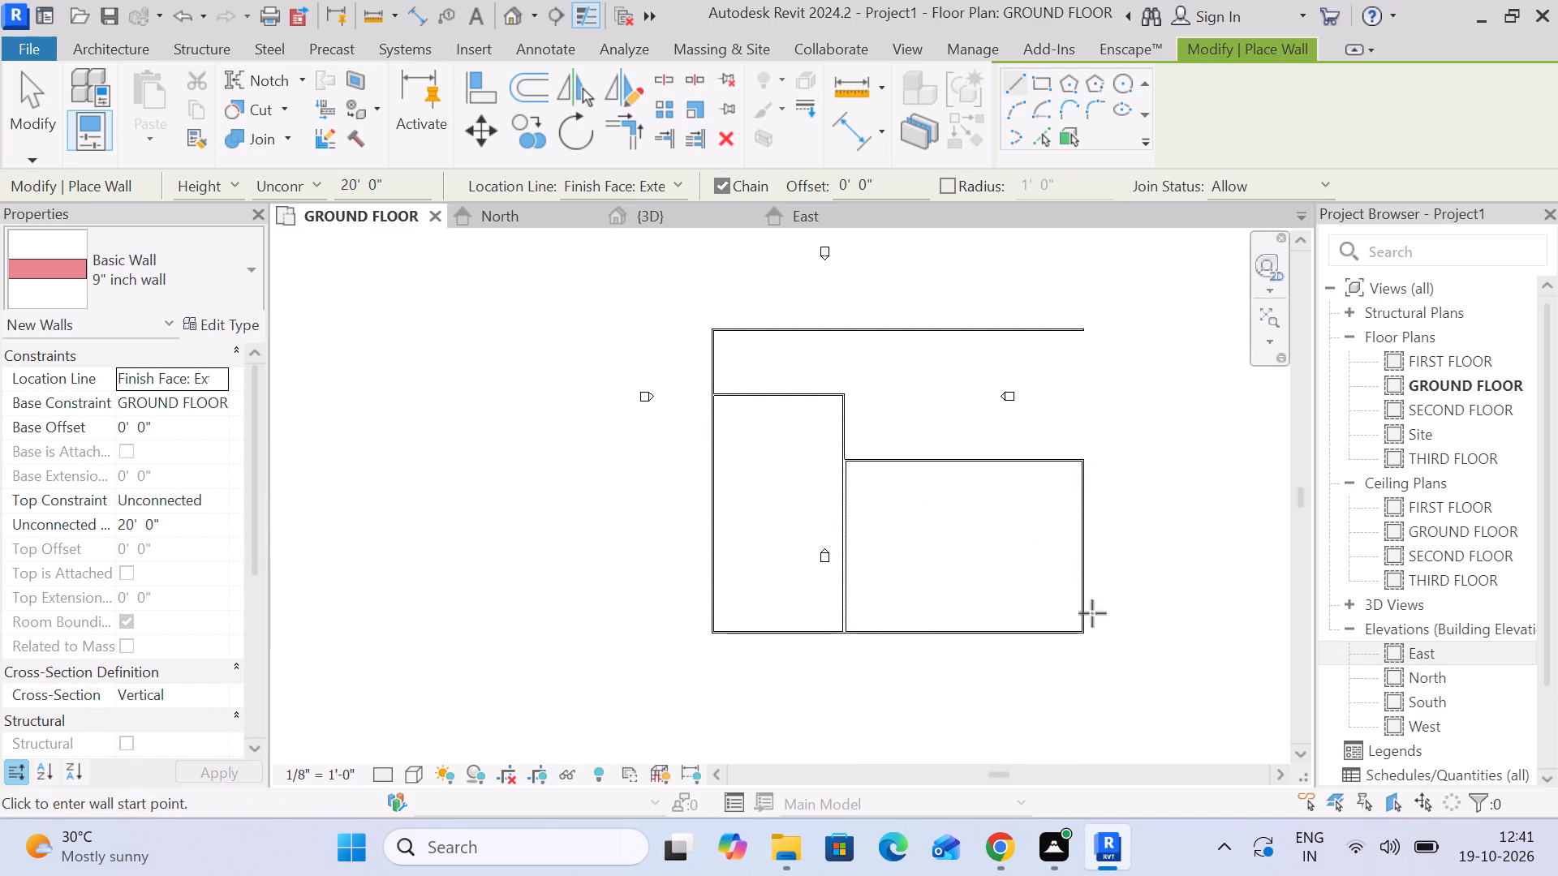
pyautogui.moveTo(1124, 450); pyautogui.dragTo(1098, 567, button='middle')
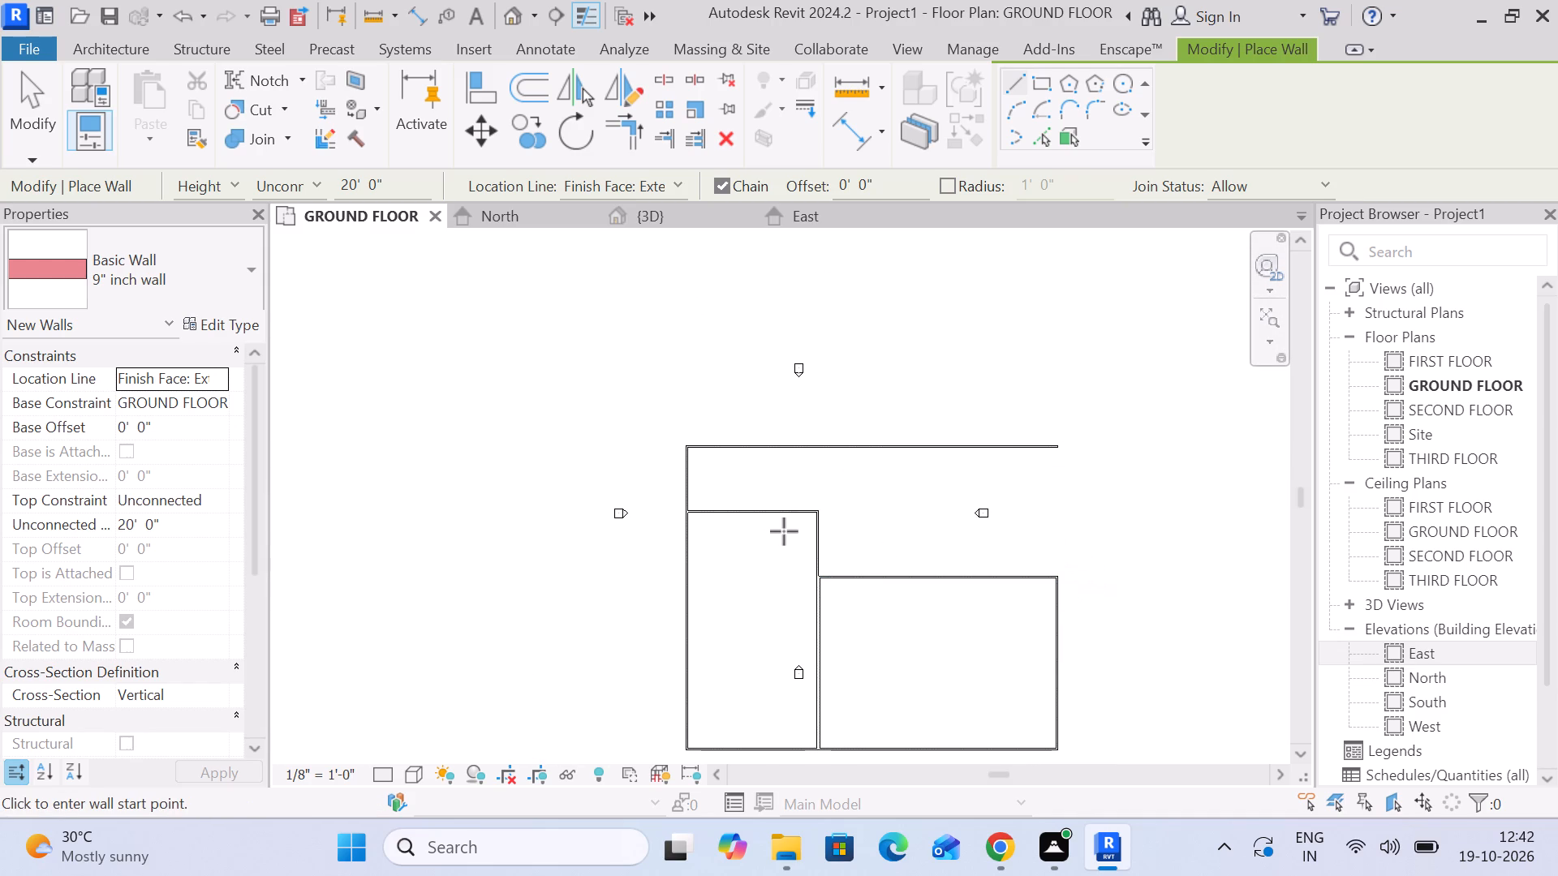
pyautogui.moveTo(975, 557); pyautogui.dragTo(975, 388, button='middle')
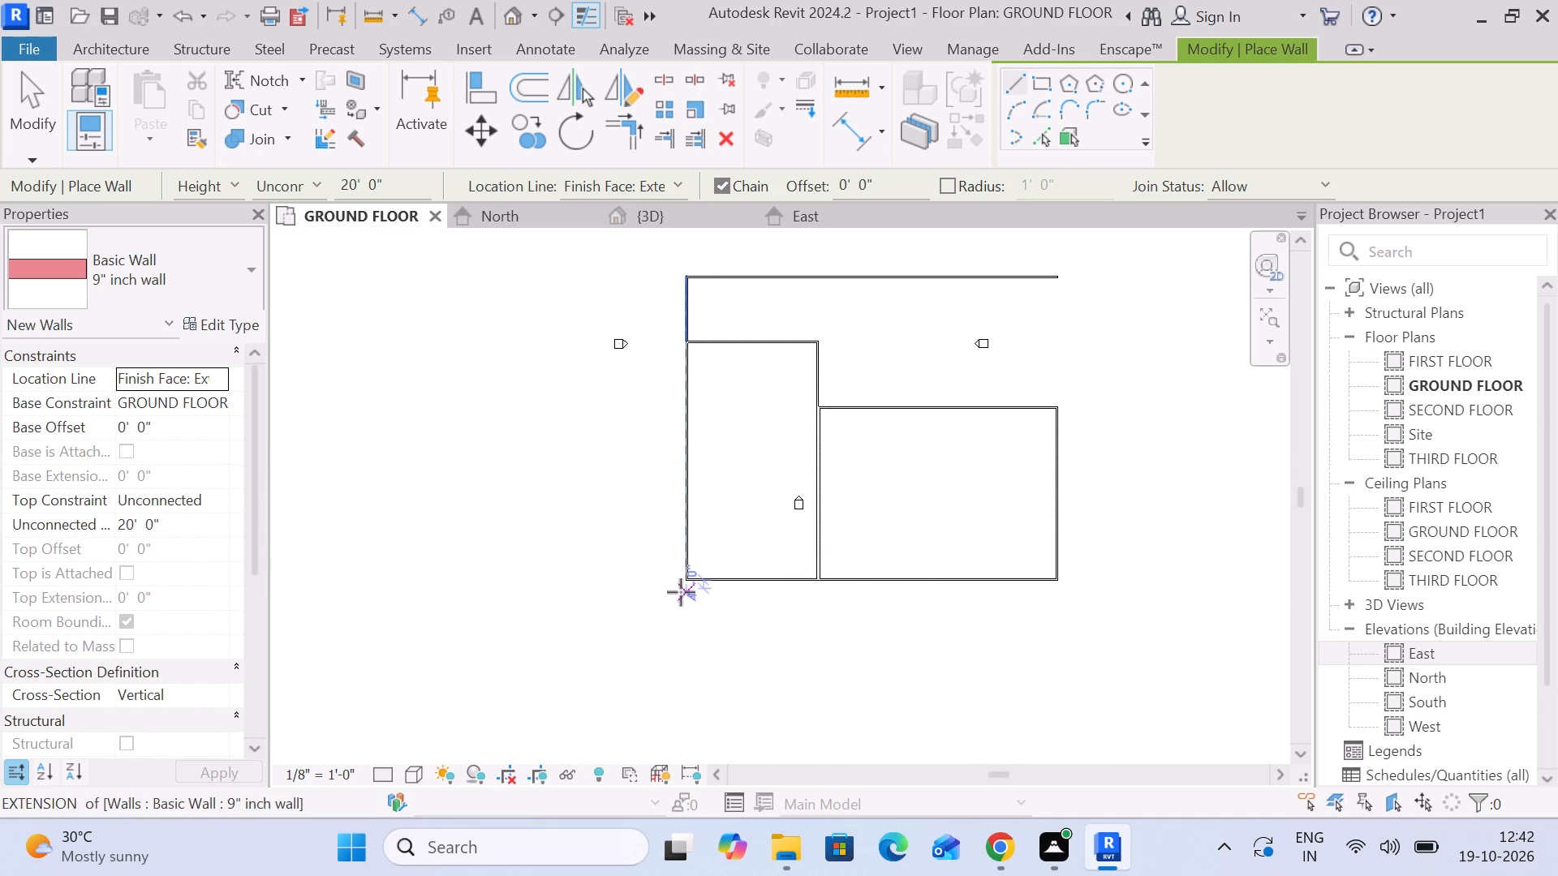
pyautogui.moveTo(970, 514); pyautogui.dragTo(941, 565, button='middle')
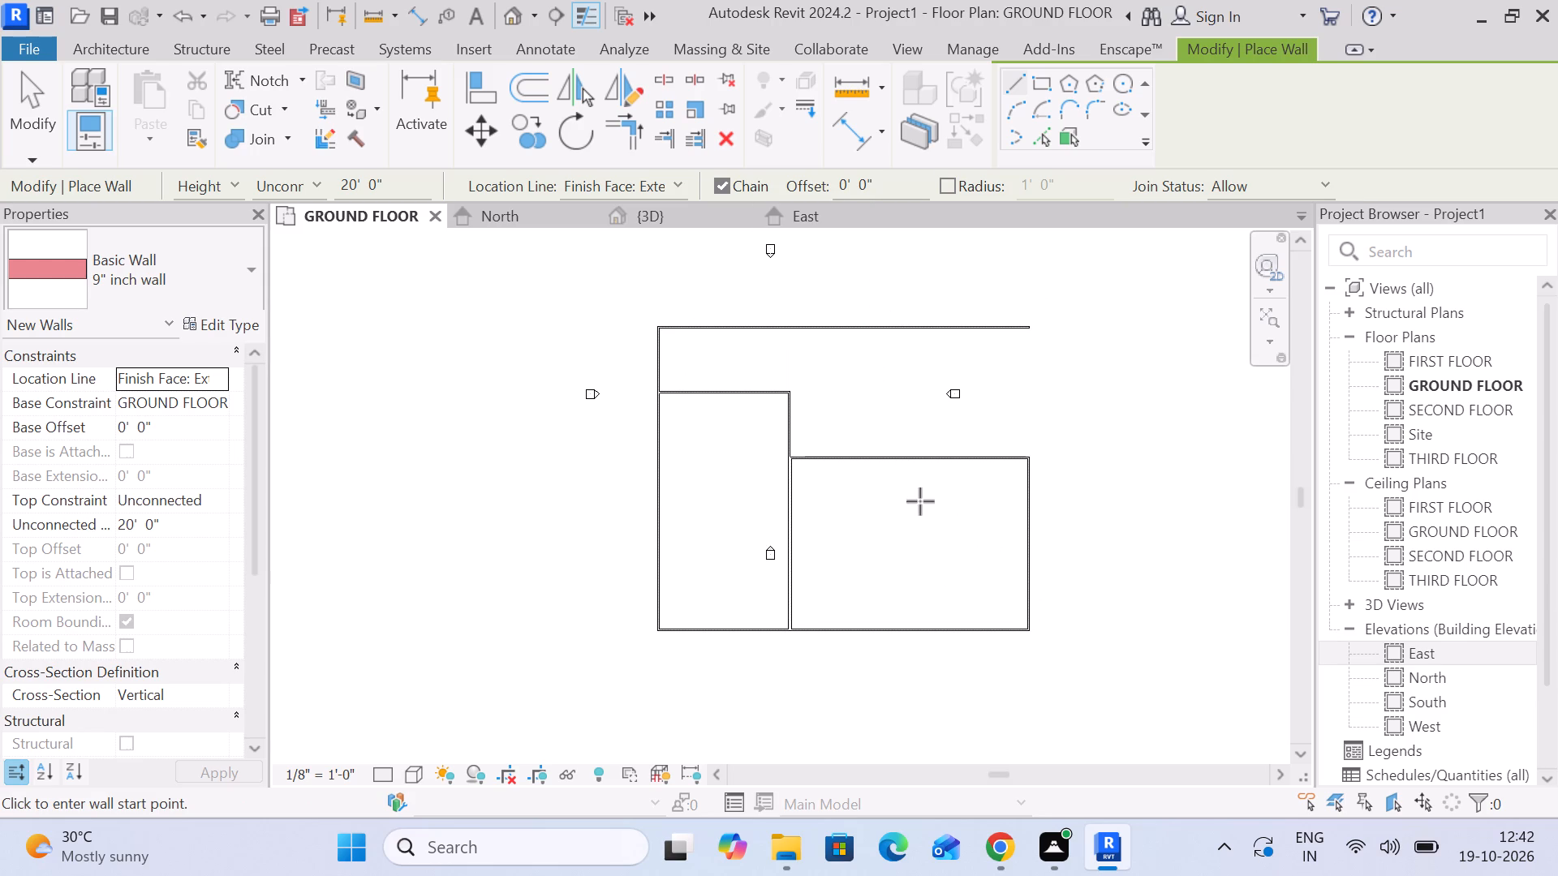
pyautogui.moveTo(935, 521); pyautogui.dragTo(936, 550, button='middle')
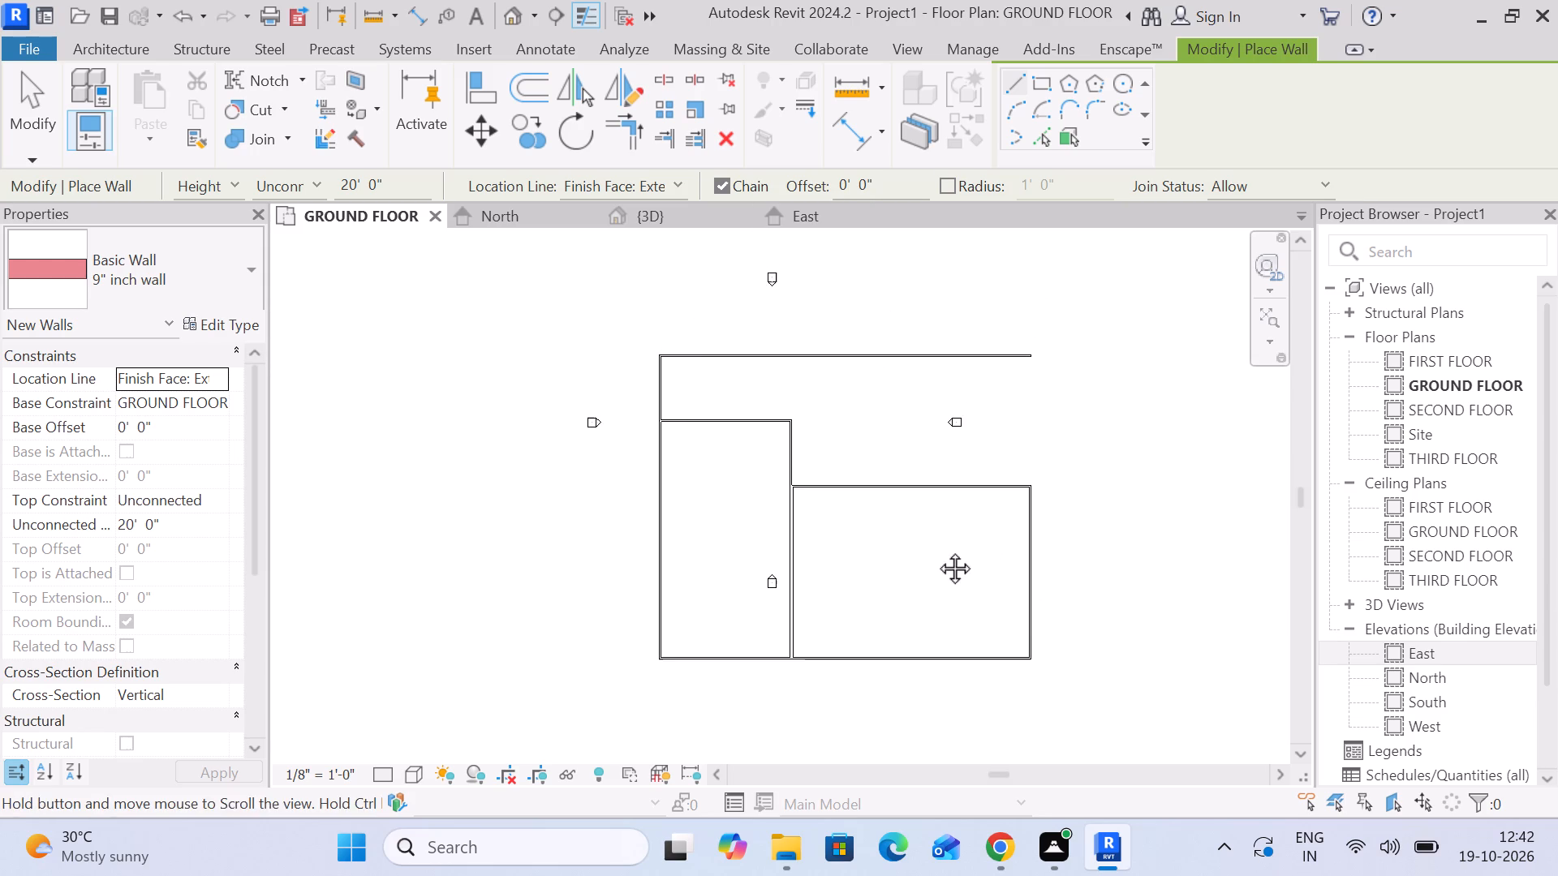
pyautogui.moveTo(936, 550); pyautogui.dragTo(935, 552, button='middle')
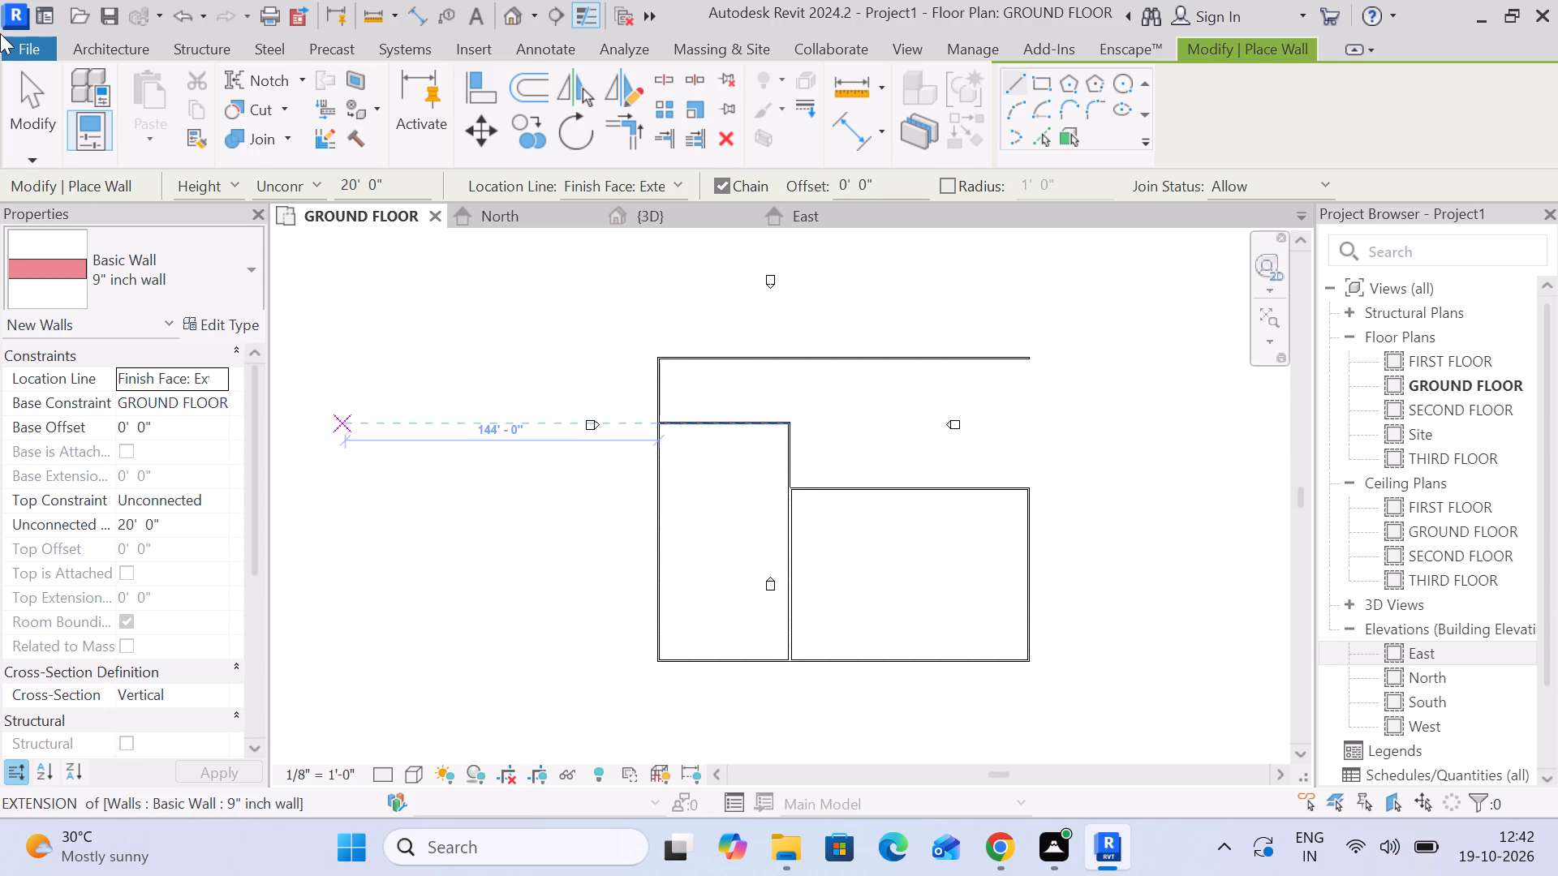
pyautogui.moveTo(41, 91); pyautogui.dragTo(45, 99)
pyautogui.scroll(3, 808, 479)
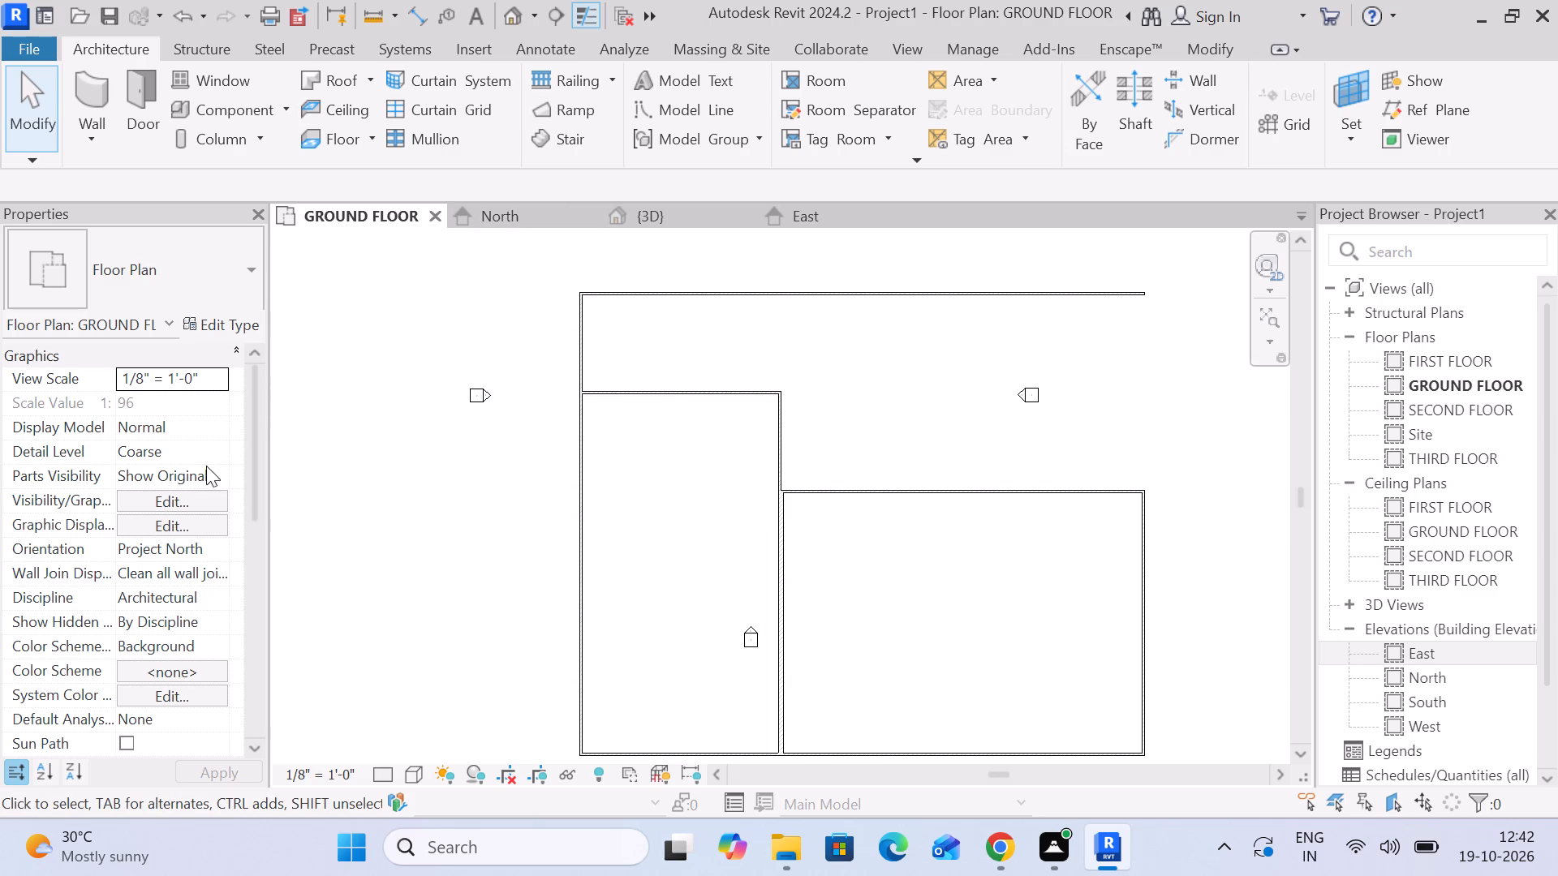
# In the 3D view, set the top constraint of the outer north wall and its short west return to Up to level: FIRST FLOOR.
pyautogui.click(644, 211)
pyautogui.scroll(4, 804, 351)
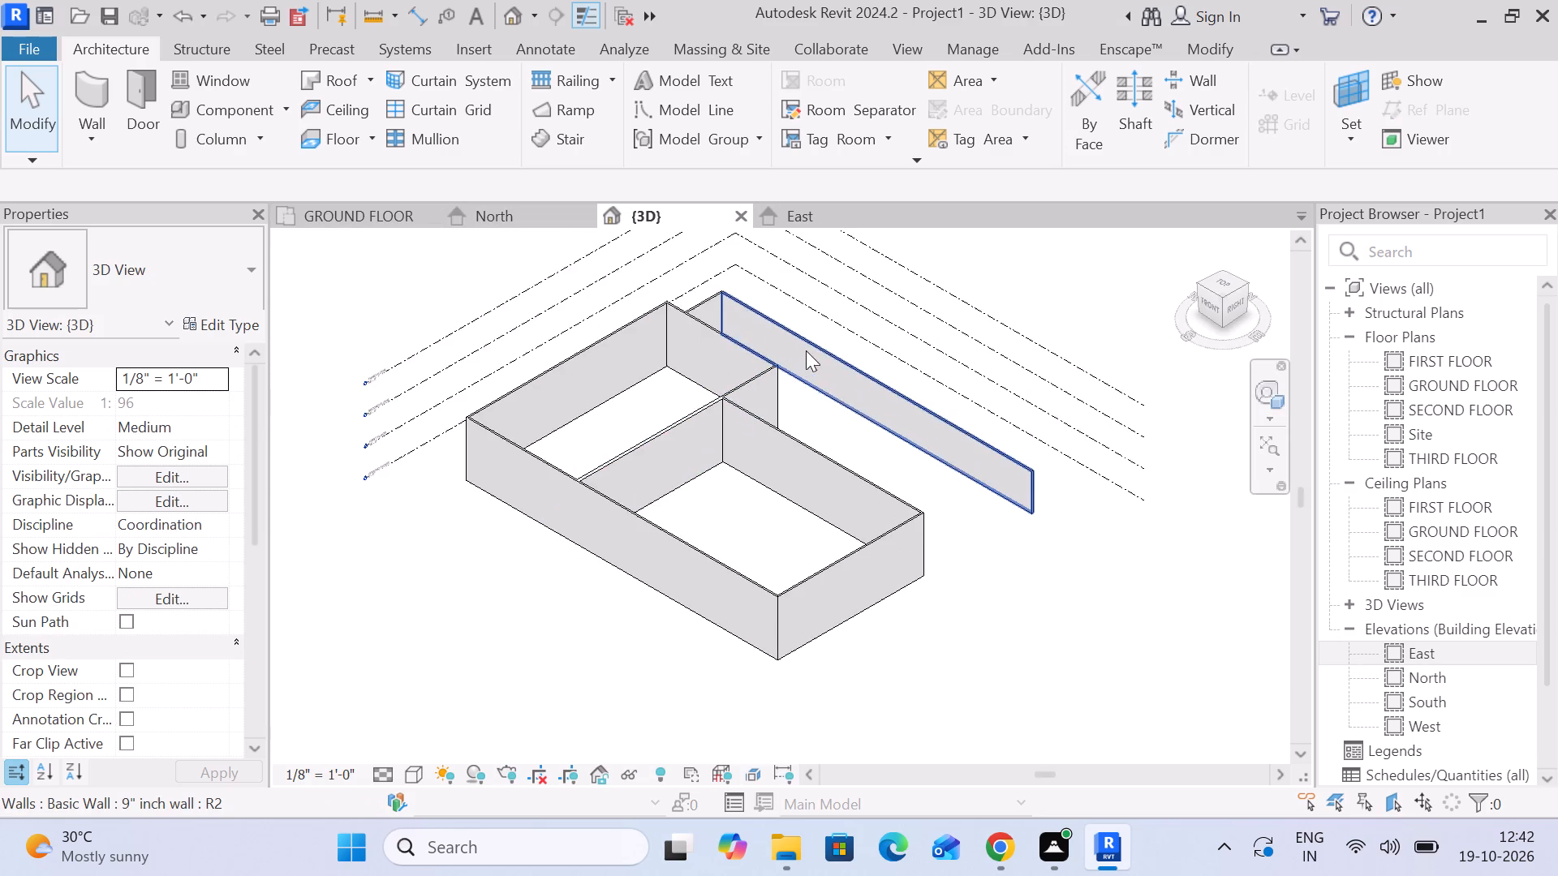
pyautogui.scroll(-3, 849, 400)
pyautogui.keyDown('shift'); pyautogui.moveTo(886, 436); pyautogui.dragTo(558, 299, button='middle'); pyautogui.keyUp('shift')
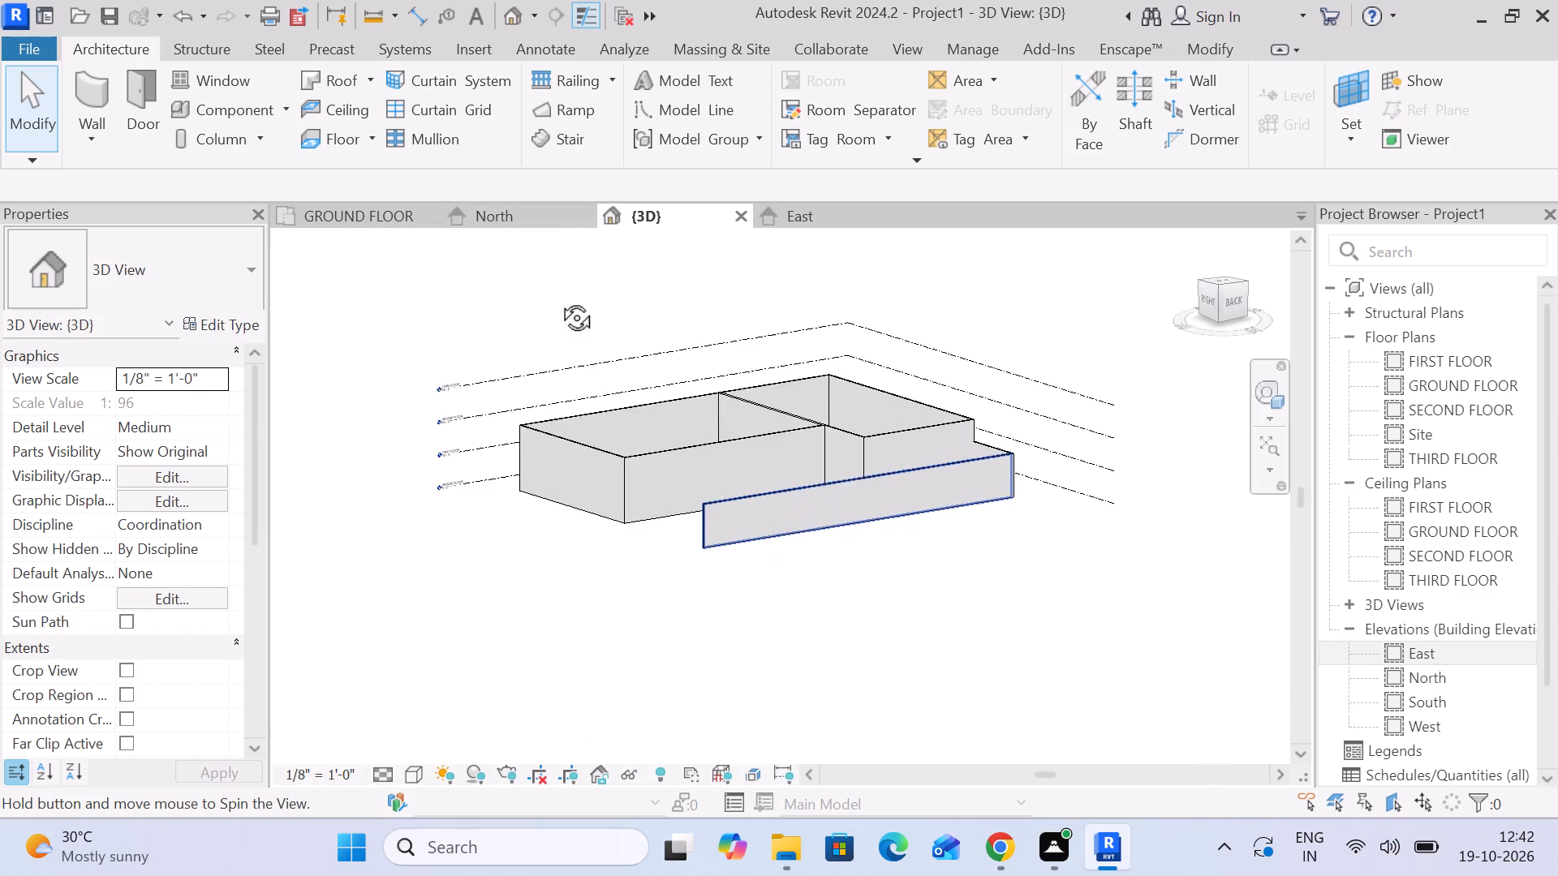
pyautogui.keyDown('shift'); pyautogui.moveTo(558, 299); pyautogui.dragTo(572, 336, button='middle'); pyautogui.keyUp('shift')
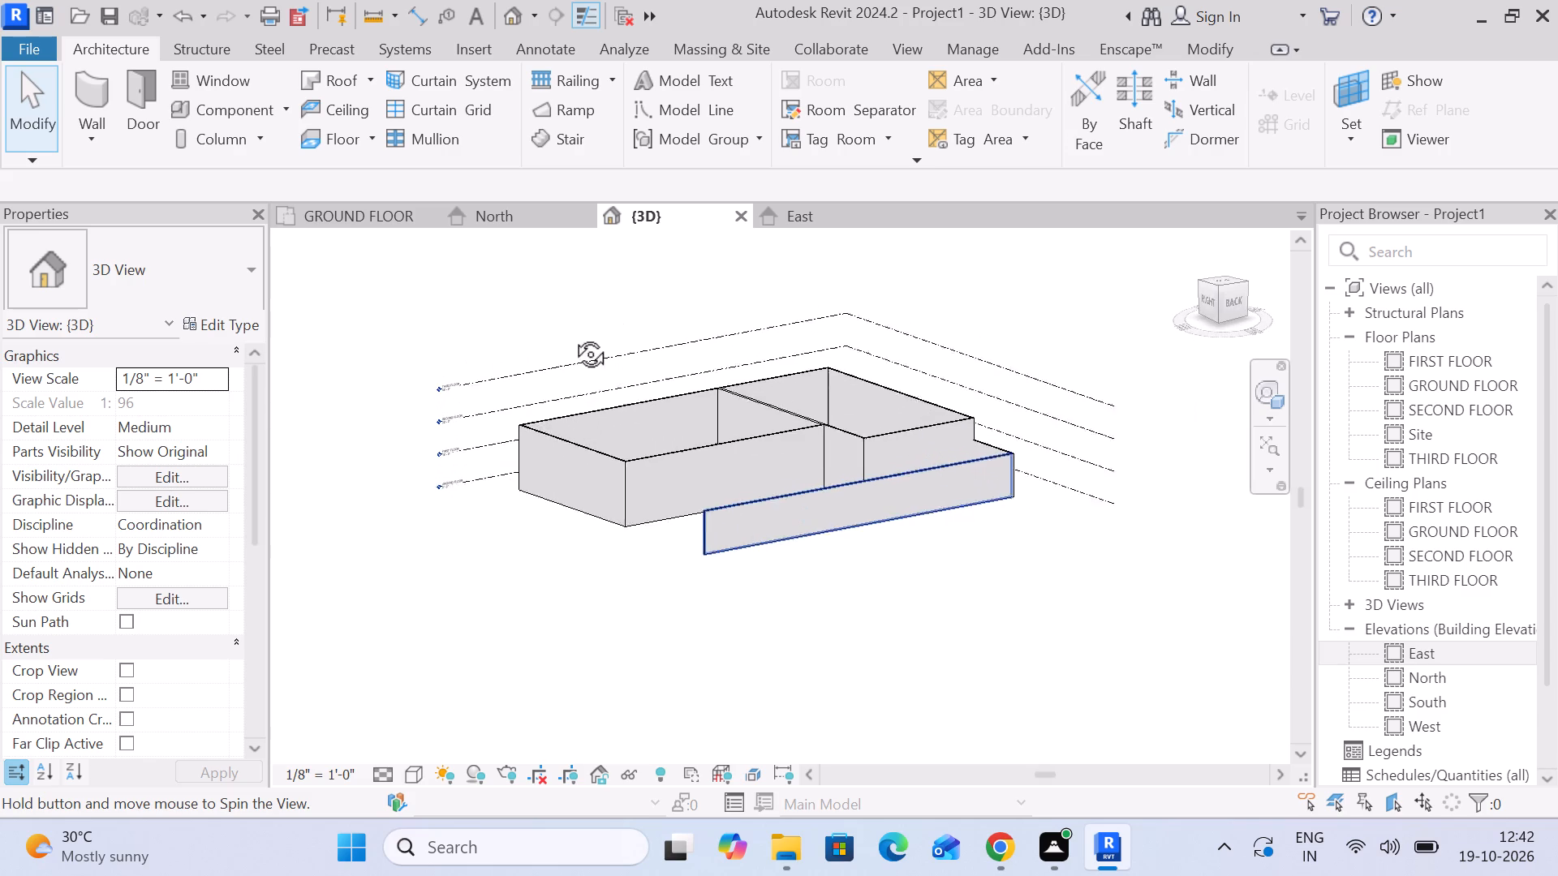
pyautogui.keyDown('shift'); pyautogui.moveTo(572, 336); pyautogui.dragTo(568, 338, button='middle'); pyautogui.keyUp('shift')
pyautogui.scroll(4, 936, 505)
pyautogui.click(936, 503)
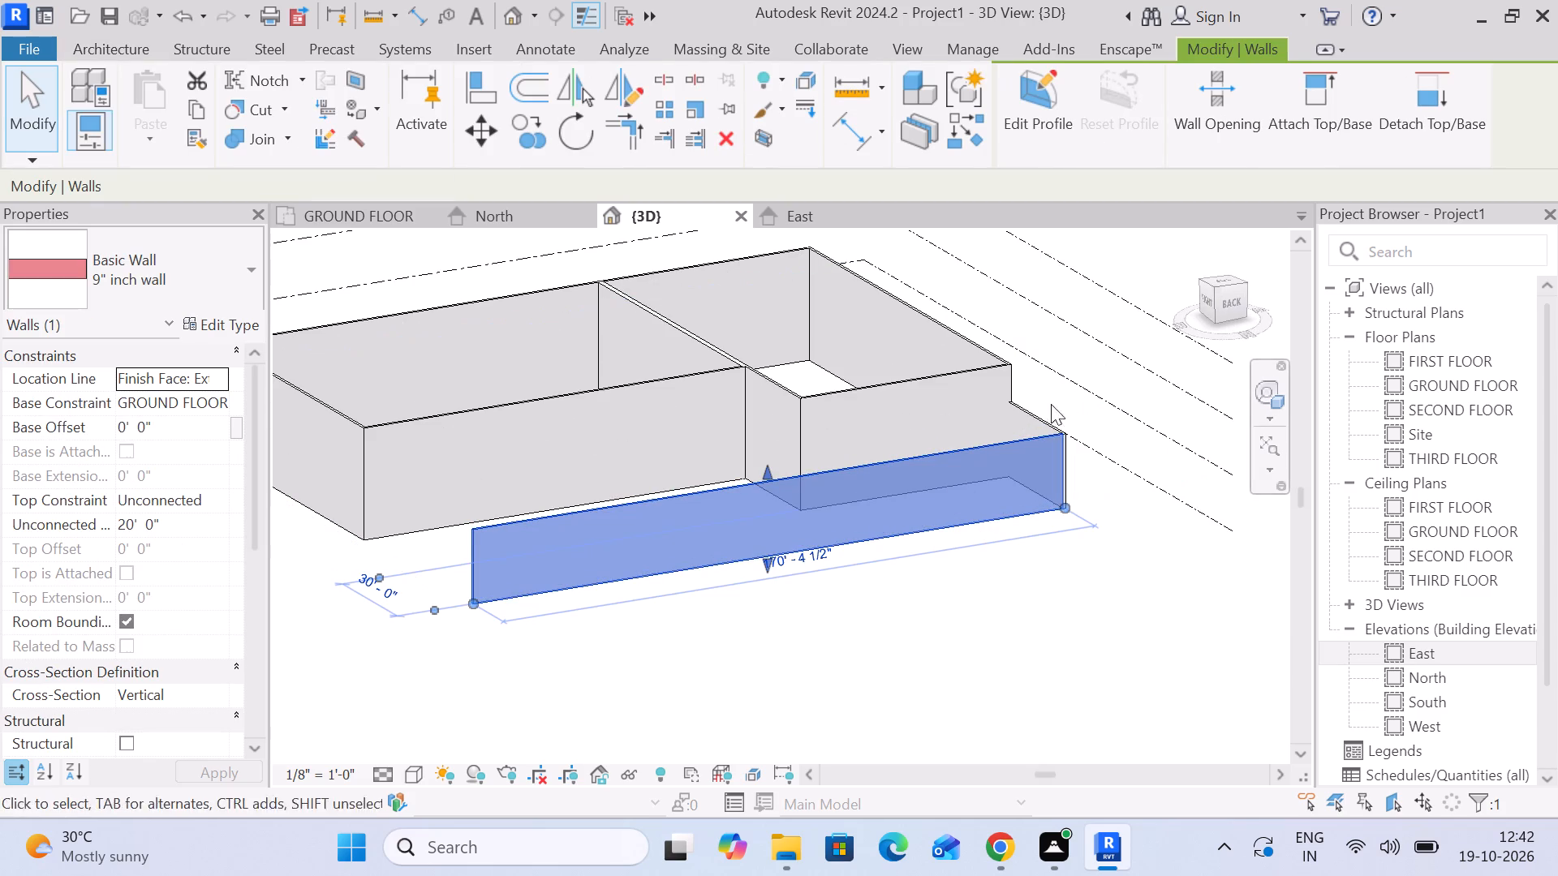
pyautogui.keyDown('ctrl'); pyautogui.click(1030, 413); pyautogui.keyUp('ctrl')
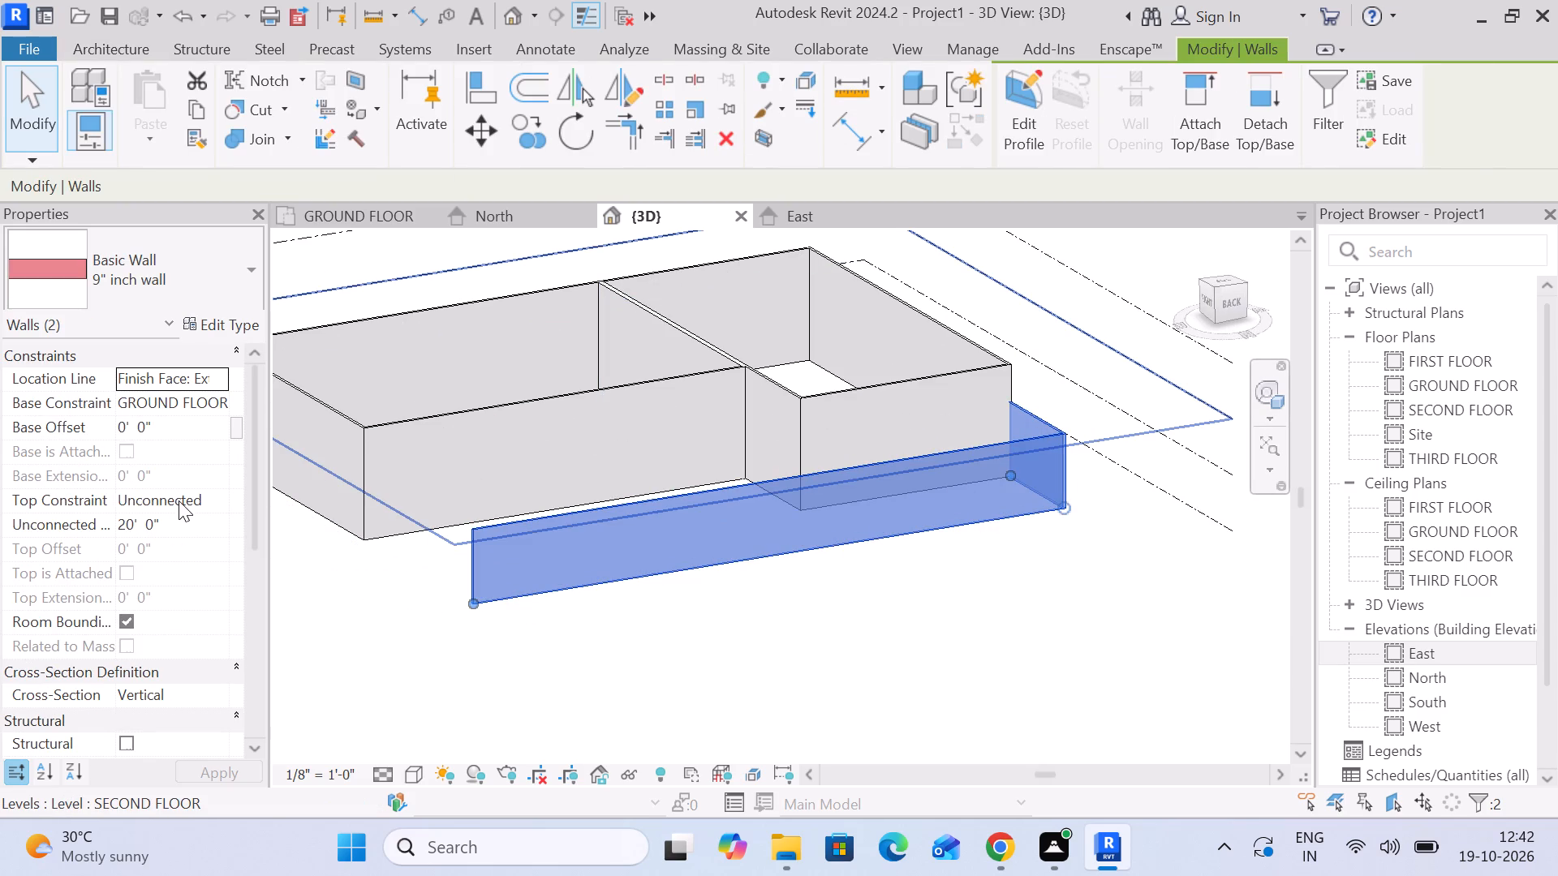
pyautogui.click(215, 496)
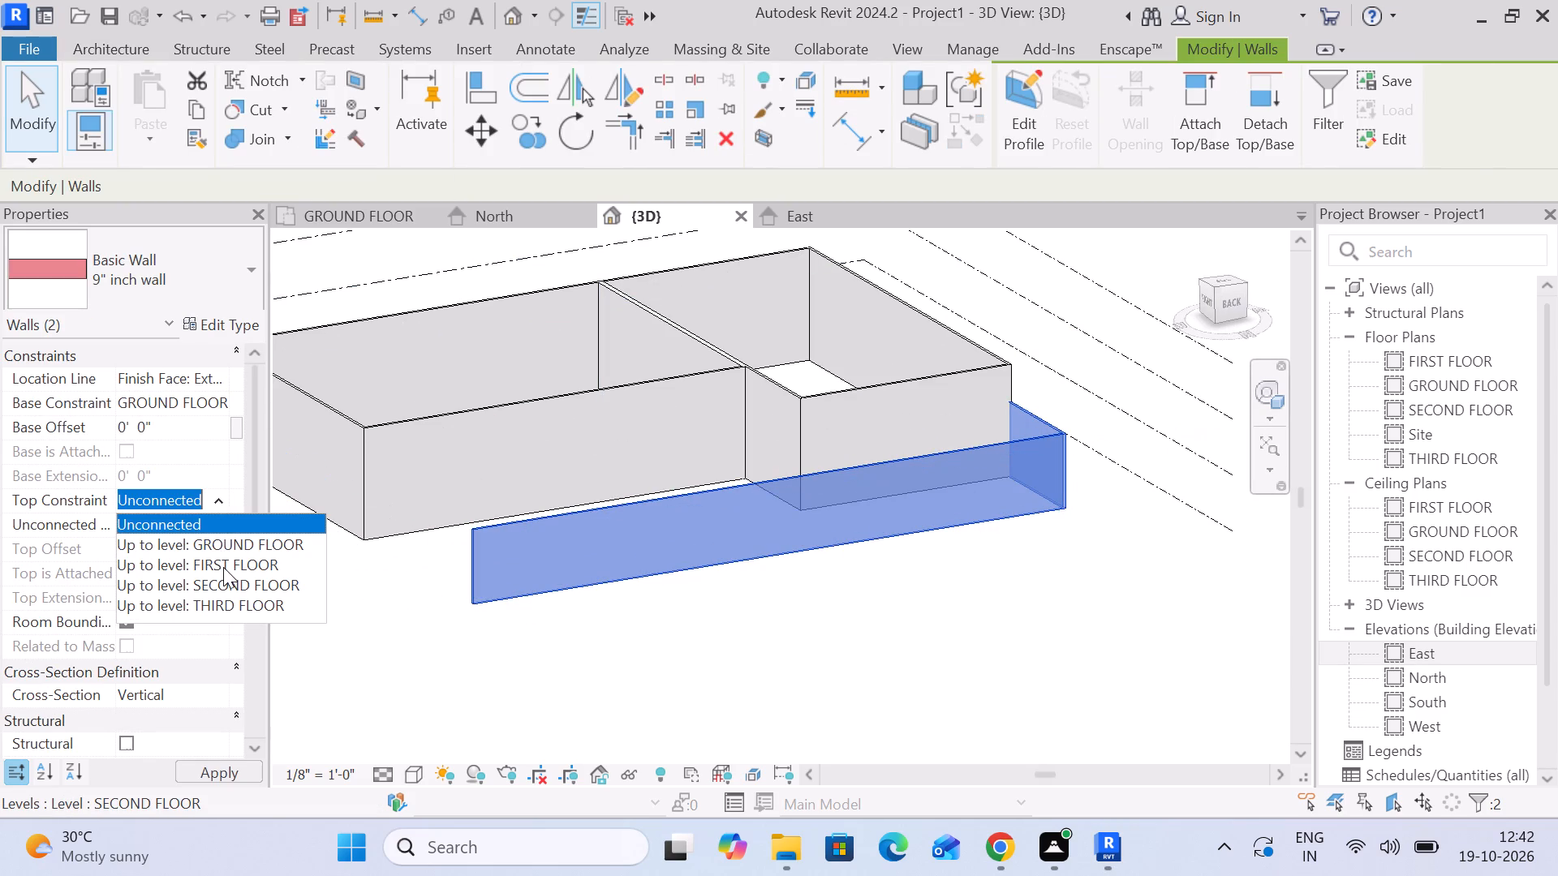
pyautogui.click(213, 557)
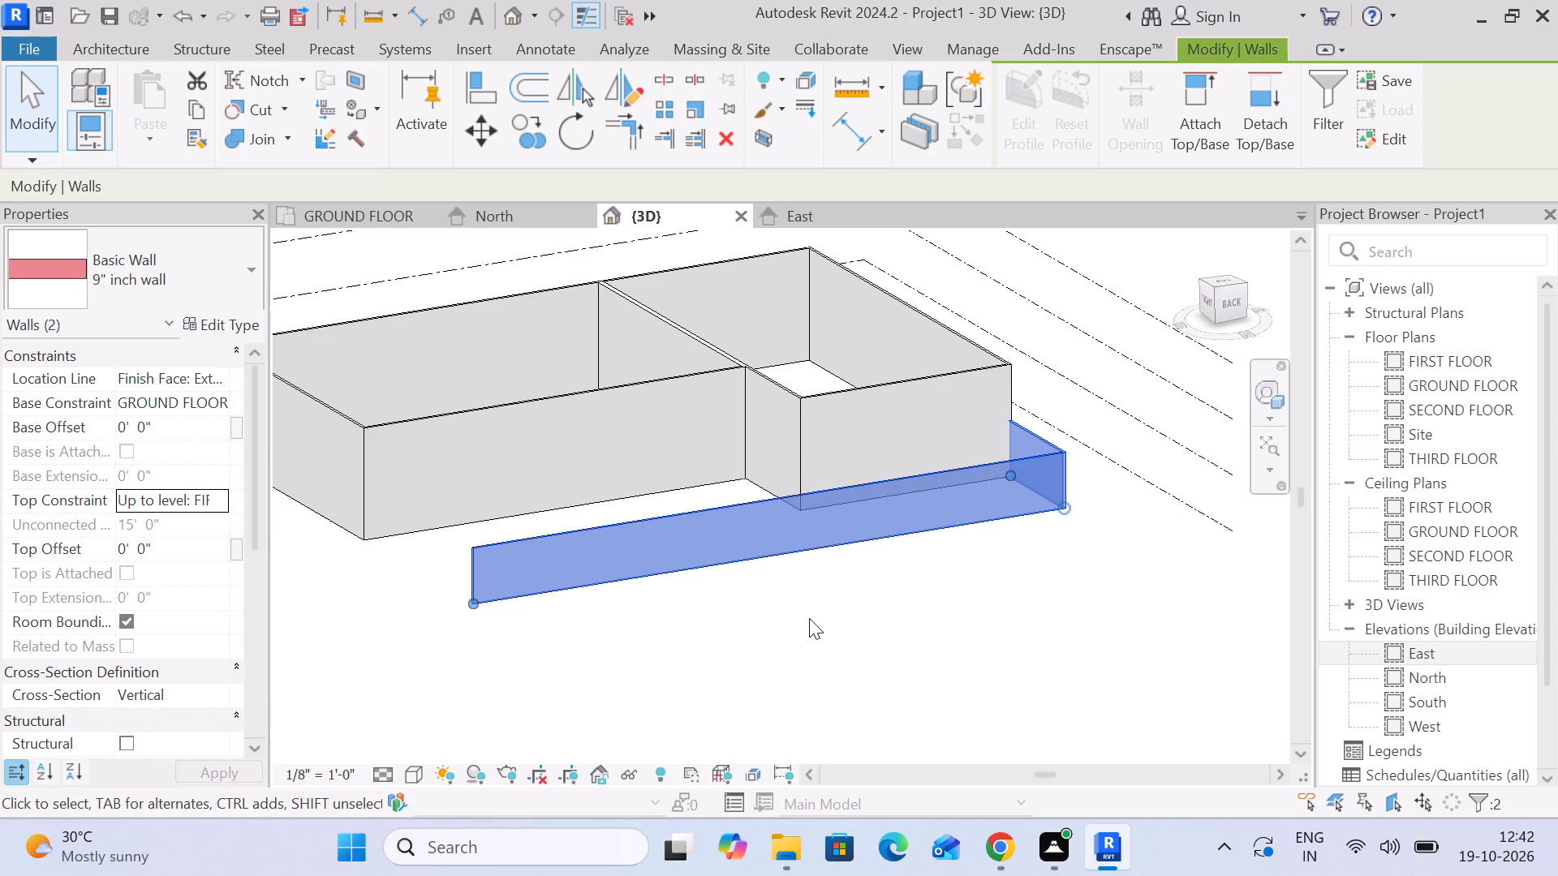
pyautogui.click(809, 618)
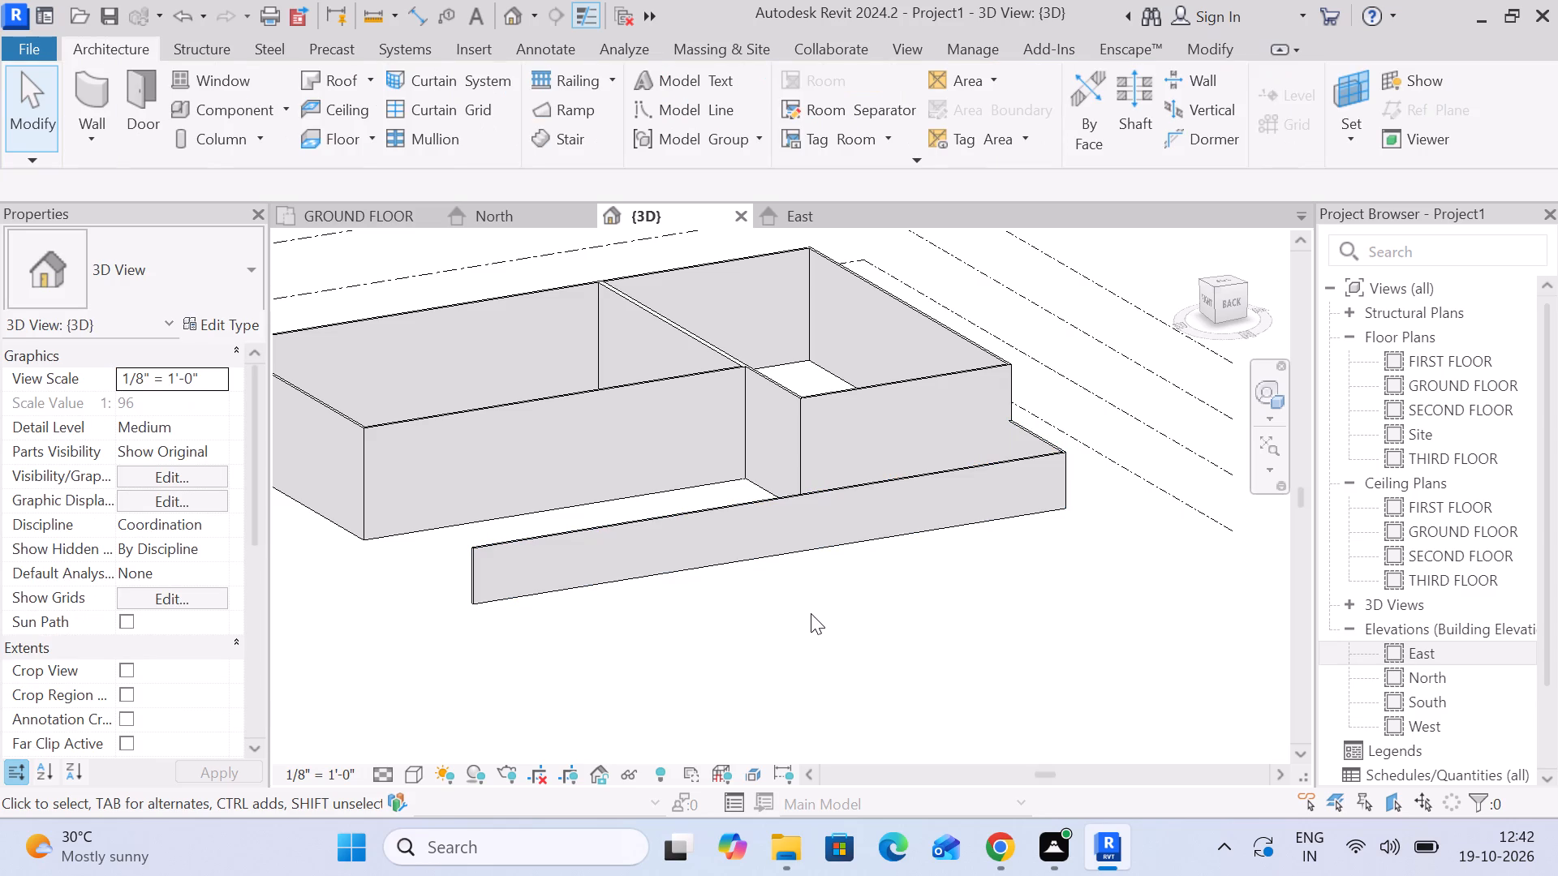
# Examine the outer walls and adjoining blocks in 3D from several sides to compare their heights.
pyautogui.scroll(-3, 813, 612)
pyautogui.scroll(1, 814, 613)
pyautogui.keyDown('shift'); pyautogui.moveTo(814, 613); pyautogui.dragTo(1097, 586, button='middle'); pyautogui.keyUp('shift')
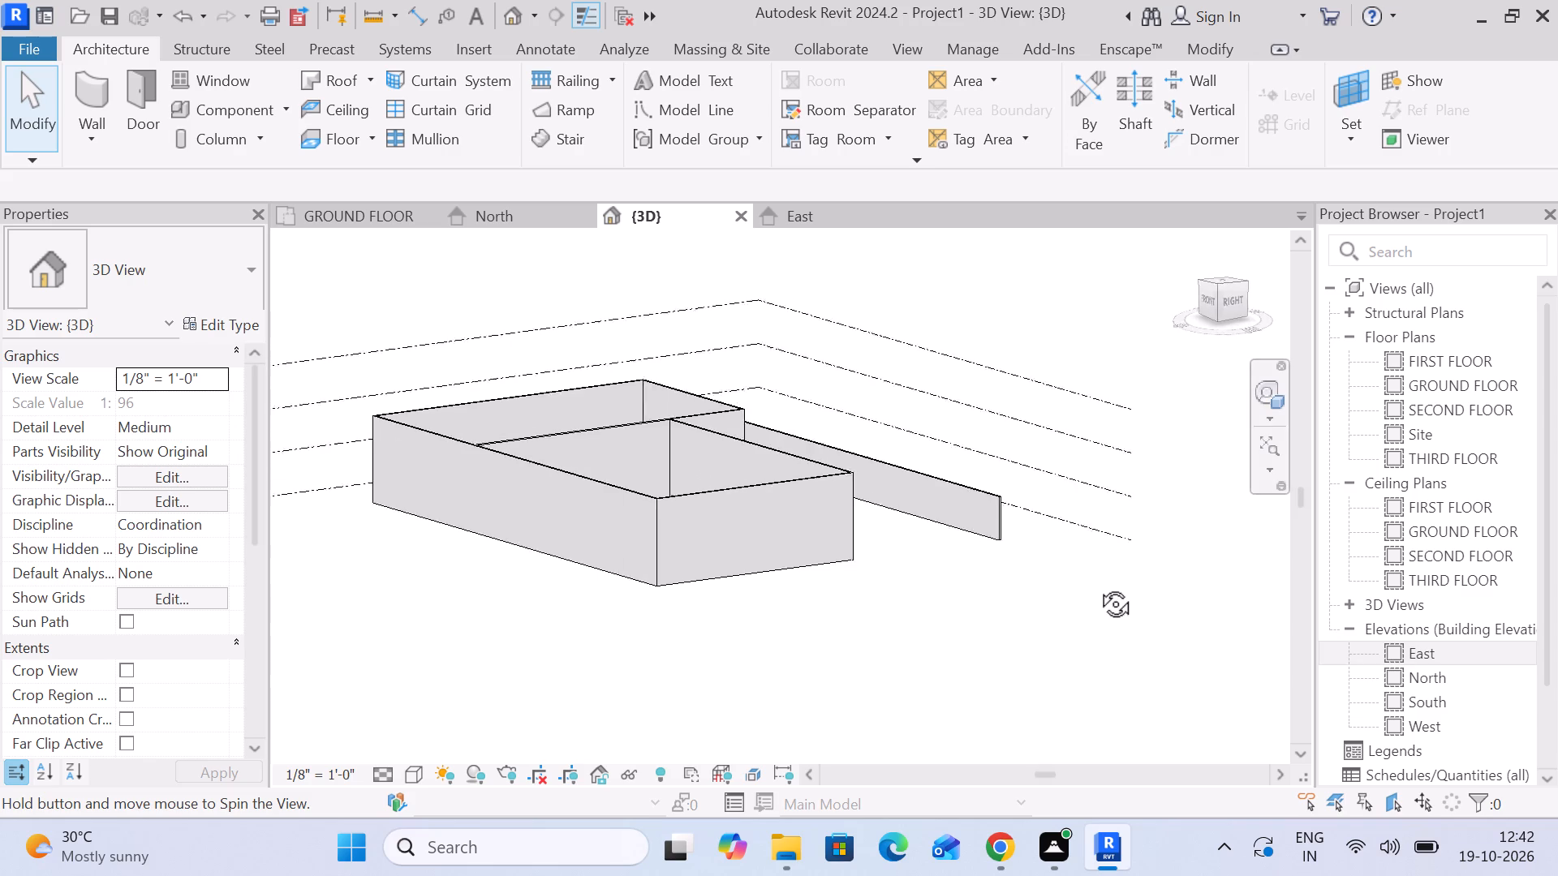
pyautogui.keyDown('shift'); pyautogui.moveTo(1097, 586); pyautogui.dragTo(829, 598, button='middle'); pyautogui.keyUp('shift')
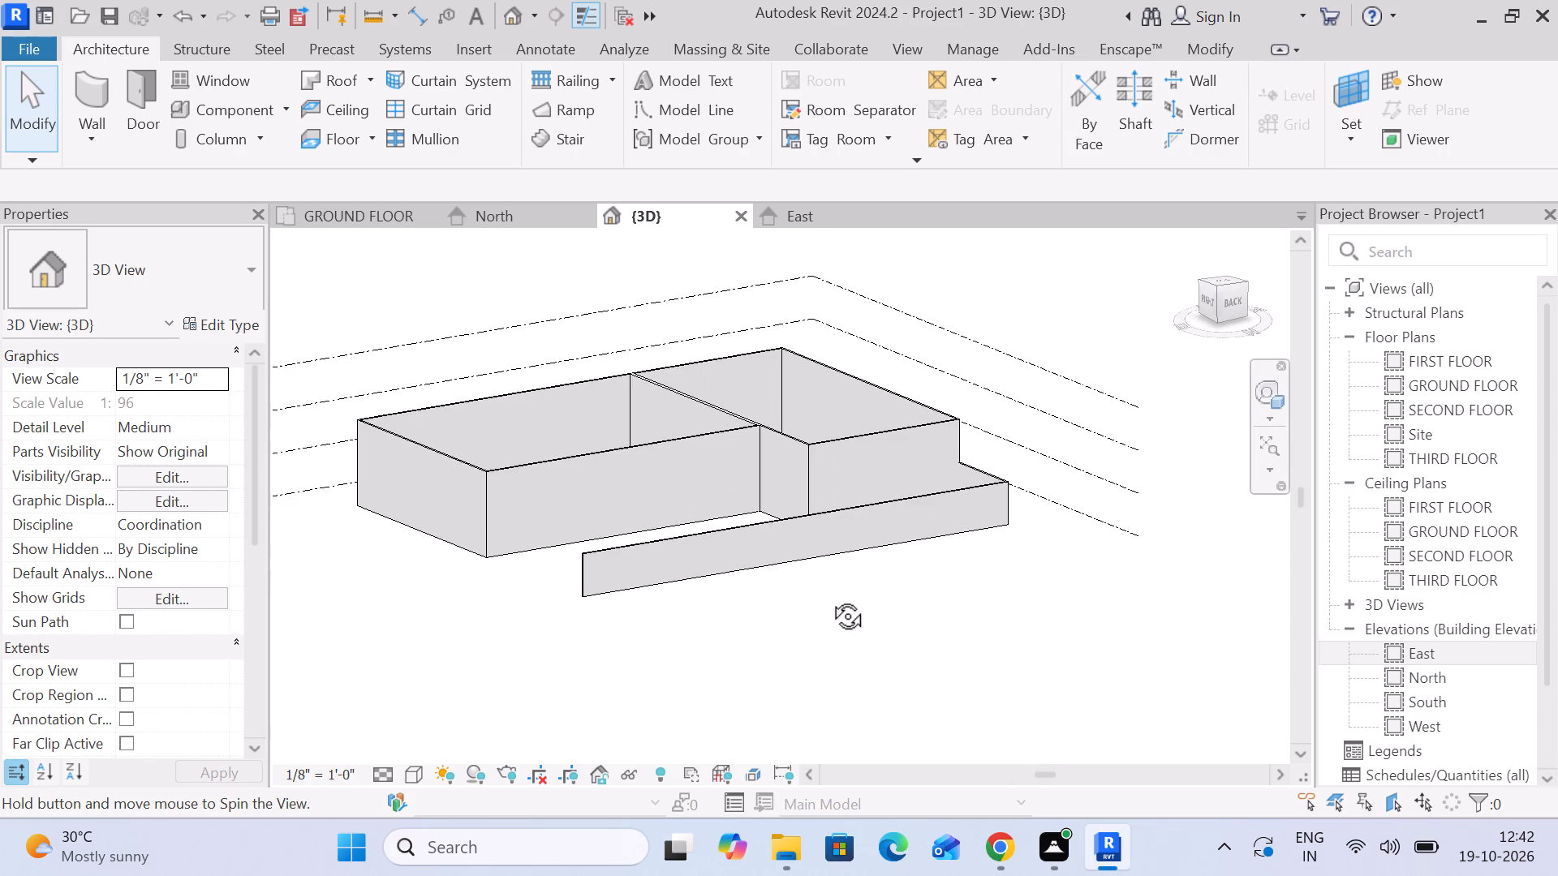
pyautogui.keyDown('shift'); pyautogui.moveTo(829, 598); pyautogui.dragTo(989, 543, button='middle'); pyautogui.keyUp('shift')
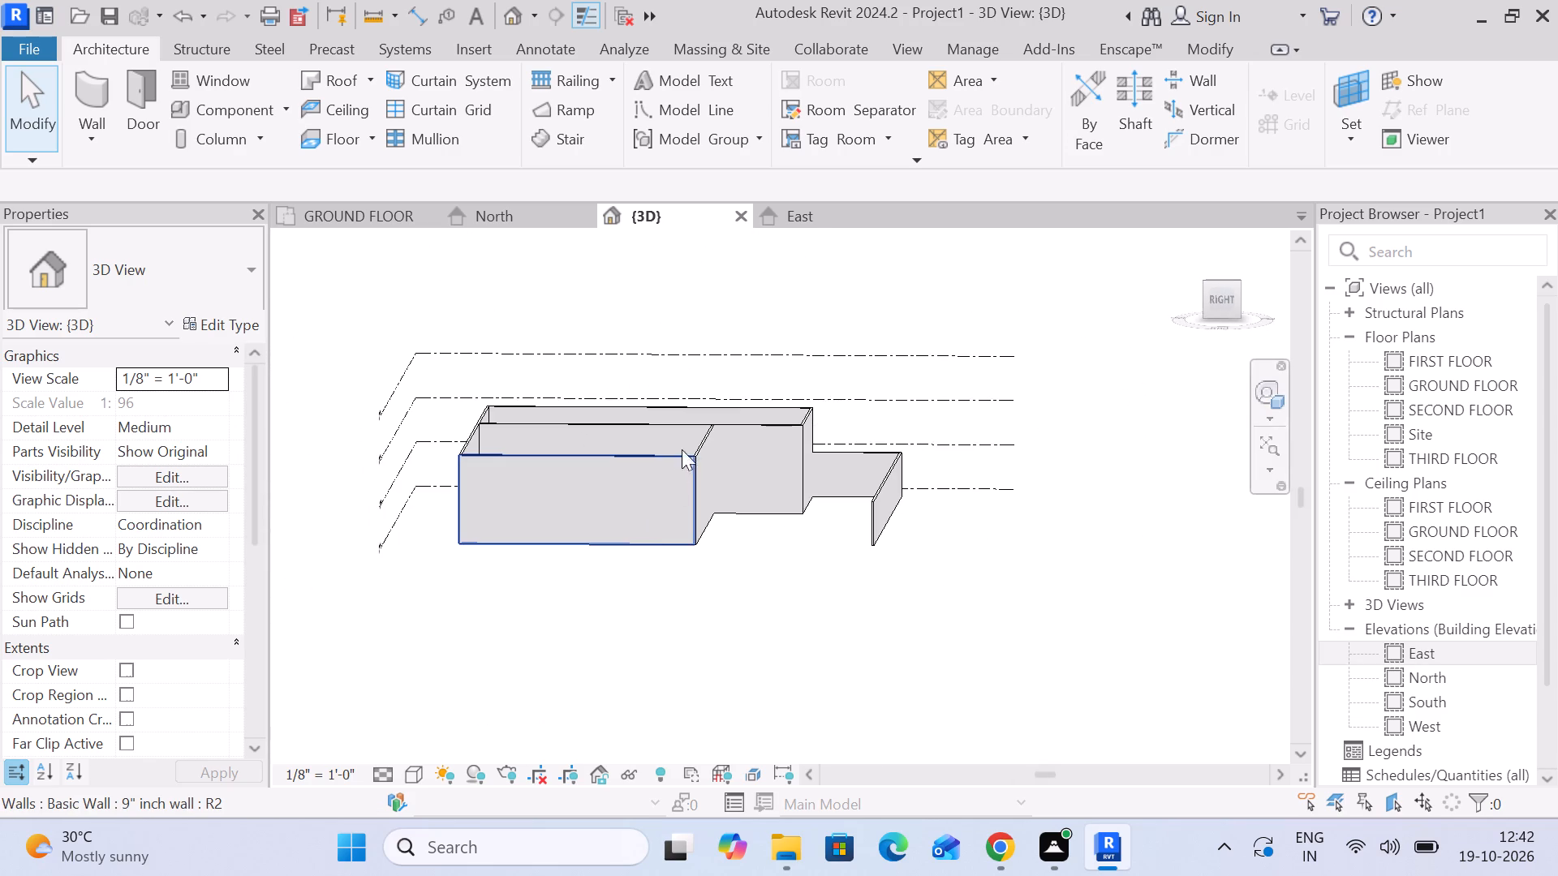
pyautogui.keyDown('shift'); pyautogui.moveTo(721, 466); pyautogui.dragTo(721, 474, button='middle'); pyautogui.keyUp('shift')
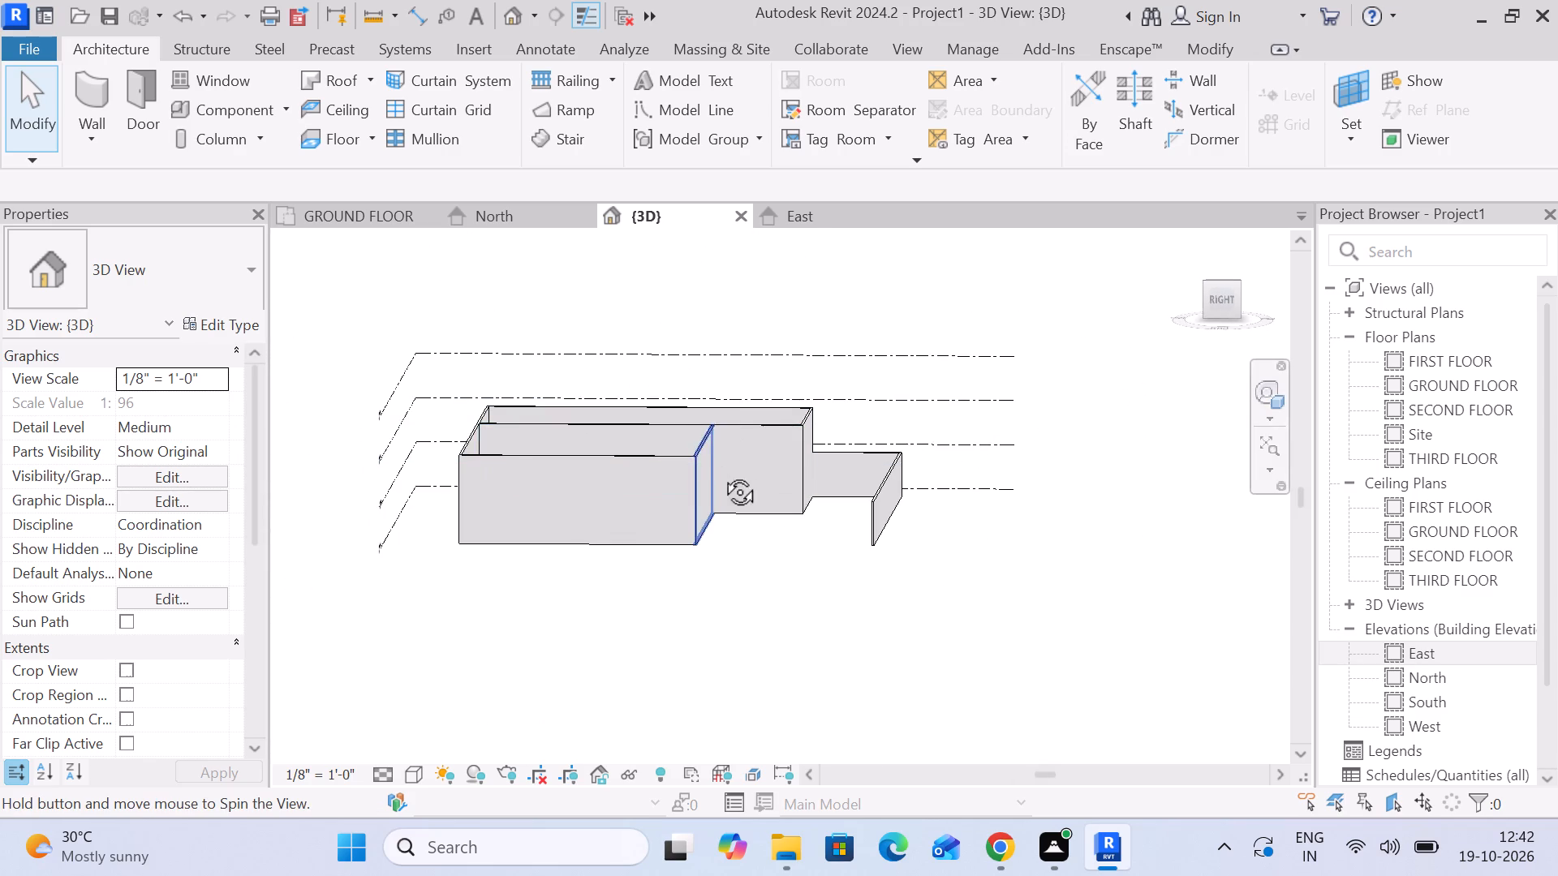
pyautogui.keyDown('shift'); pyautogui.moveTo(721, 474); pyautogui.dragTo(194, 595, button='middle'); pyautogui.keyUp('shift')
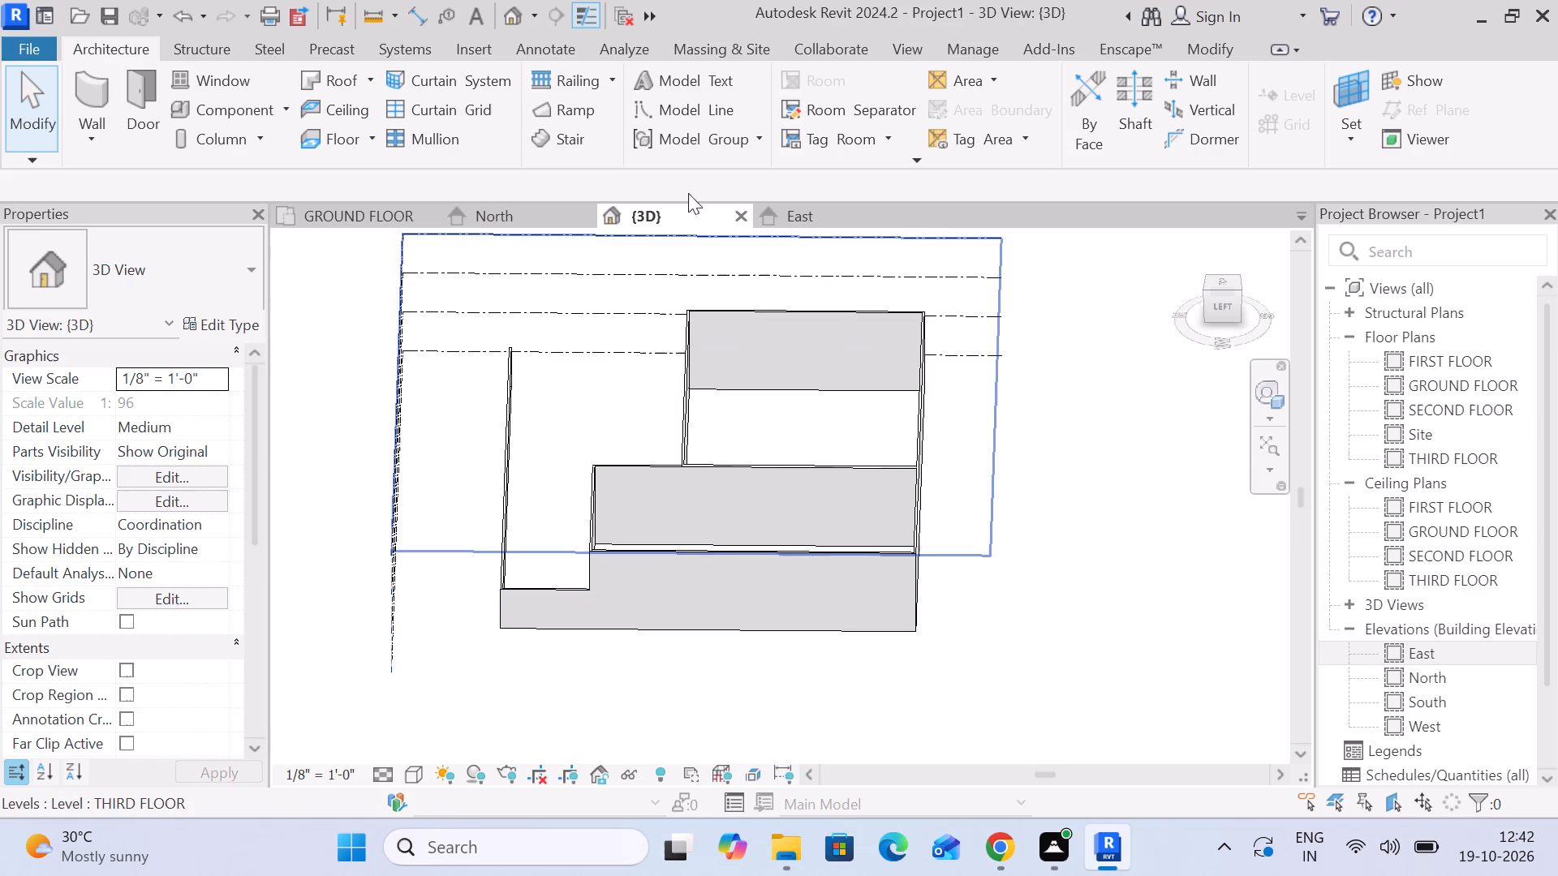
# On the GROUND FLOOR plan, place an aligned dimension from the wide block's north wall outer face to the outer north wall's inner face.
pyautogui.click(503, 219)
pyautogui.click(383, 221)
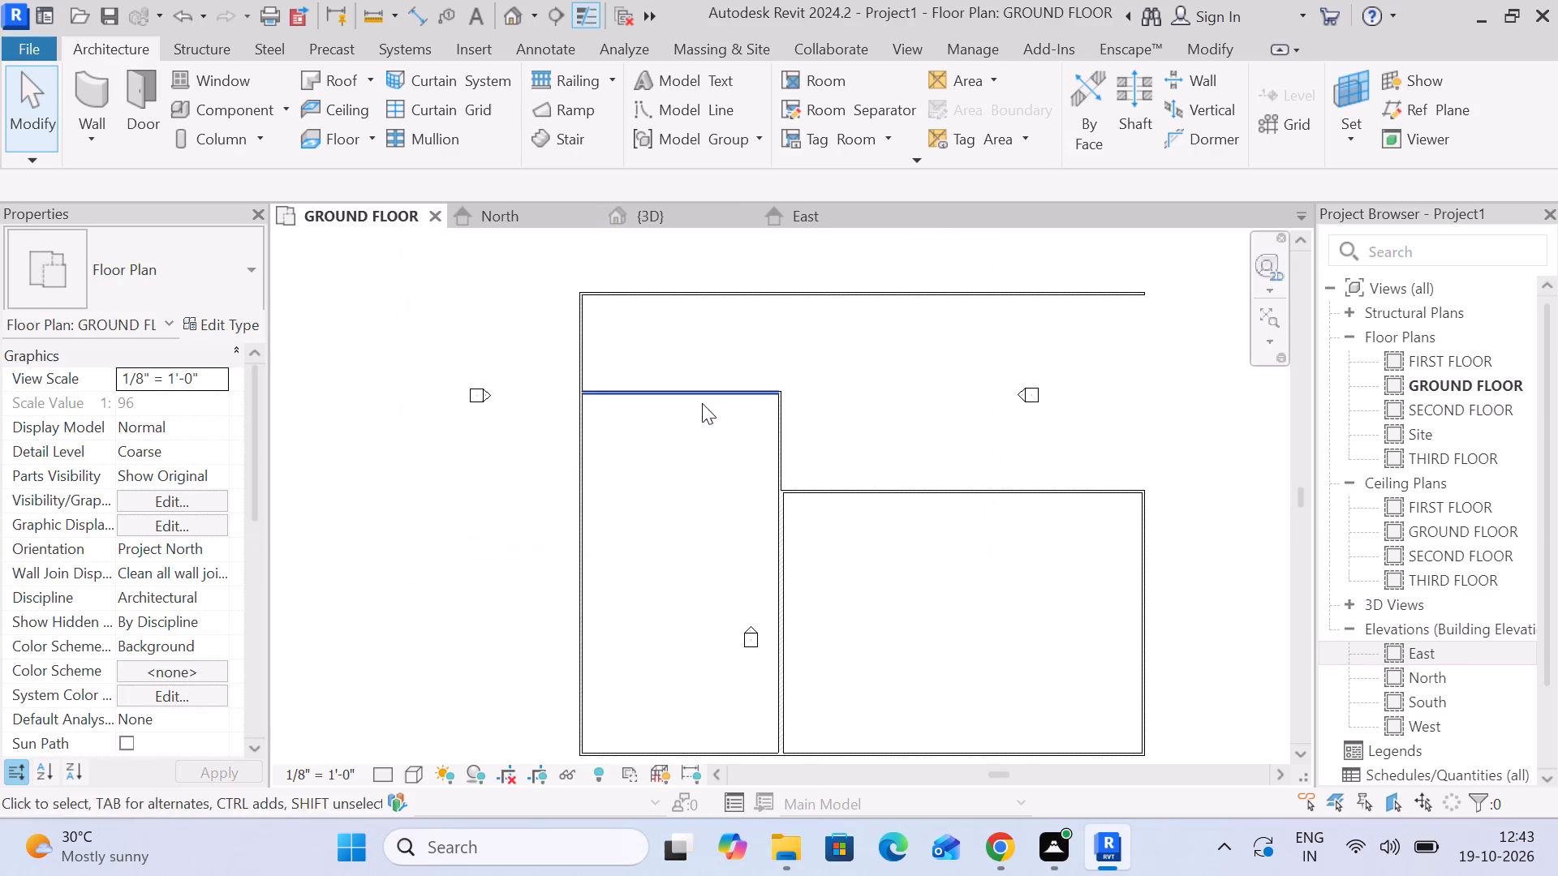
pyautogui.moveTo(854, 385); pyautogui.dragTo(682, 401, button='middle')
pyautogui.scroll(4, 680, 397)
pyautogui.moveTo(747, 399); pyautogui.dragTo(715, 451, button='middle')
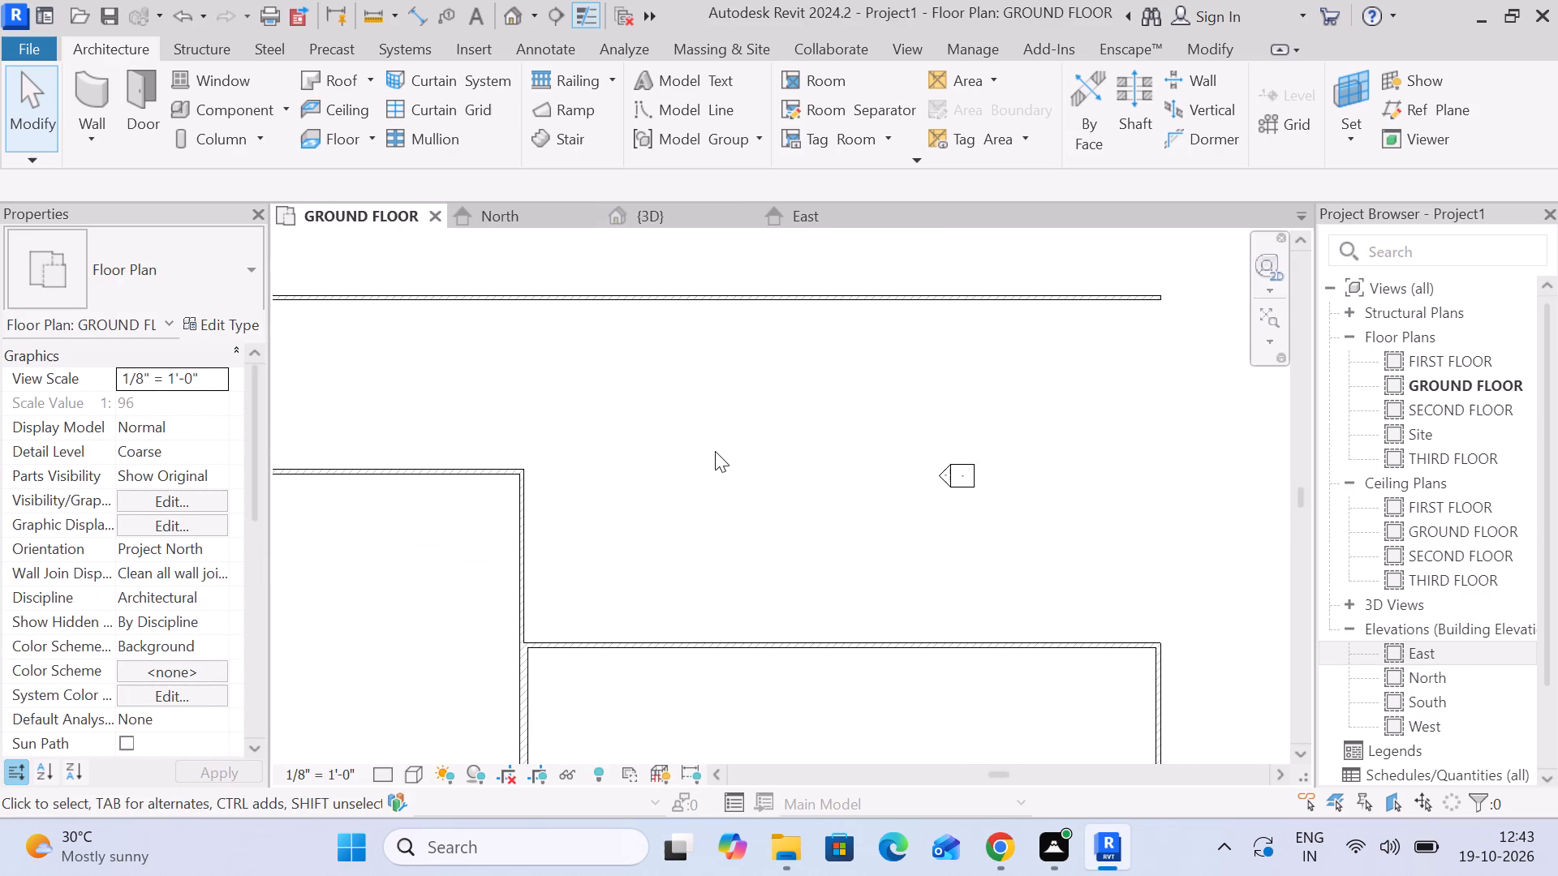
pyautogui.click(1210, 39)
pyautogui.click(852, 140)
pyautogui.scroll(5, 638, 642)
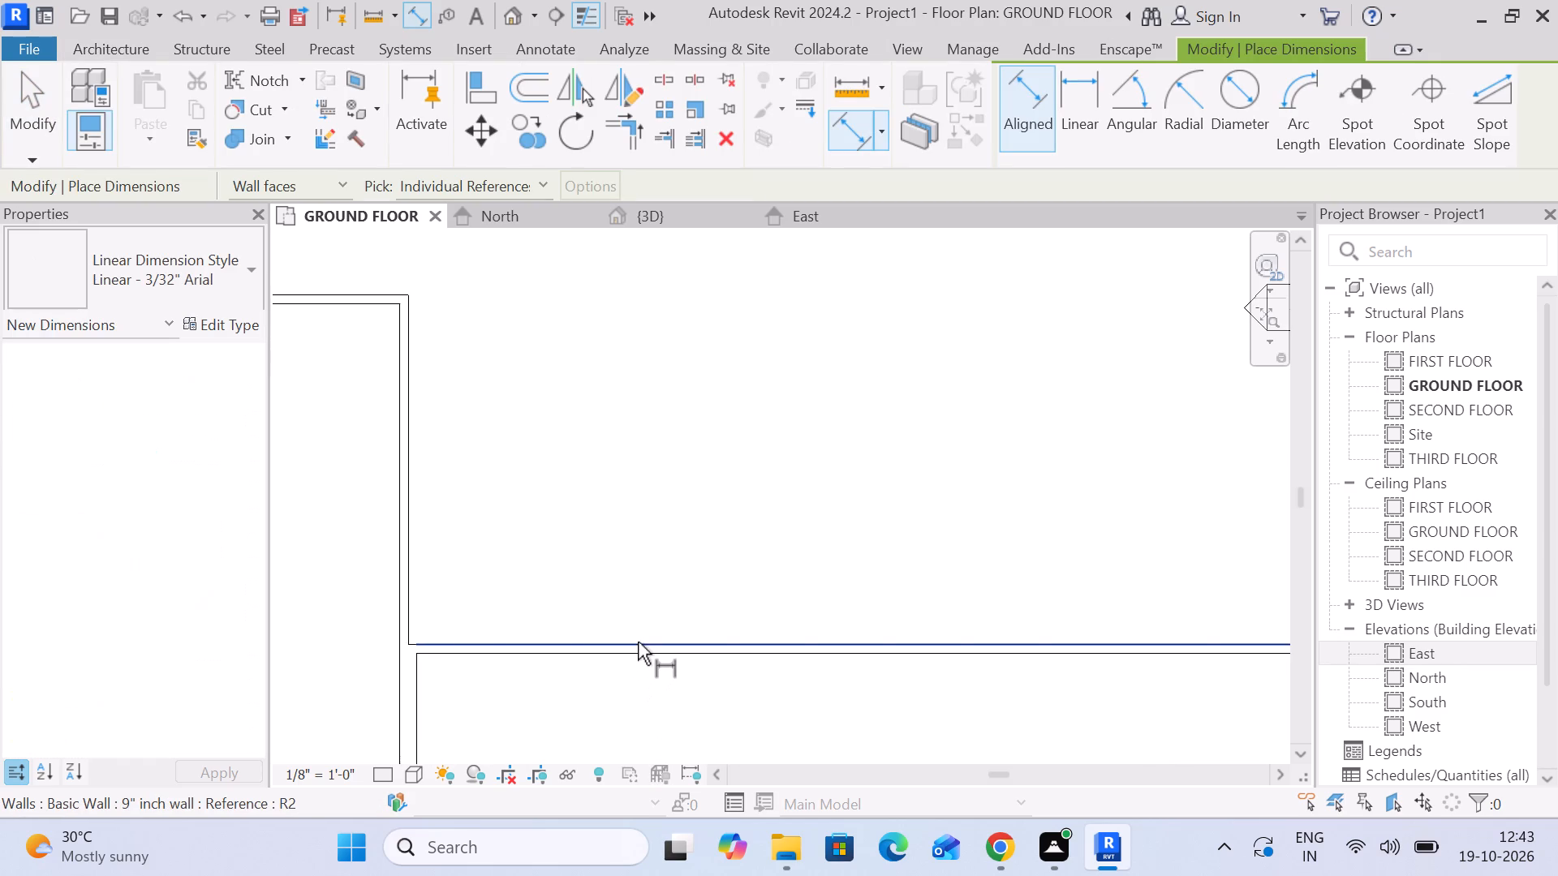
pyautogui.click(638, 642)
pyautogui.scroll(-3, 643, 471)
pyautogui.moveTo(643, 564); pyautogui.dragTo(643, 717, button='middle')
pyautogui.scroll(1, 686, 467)
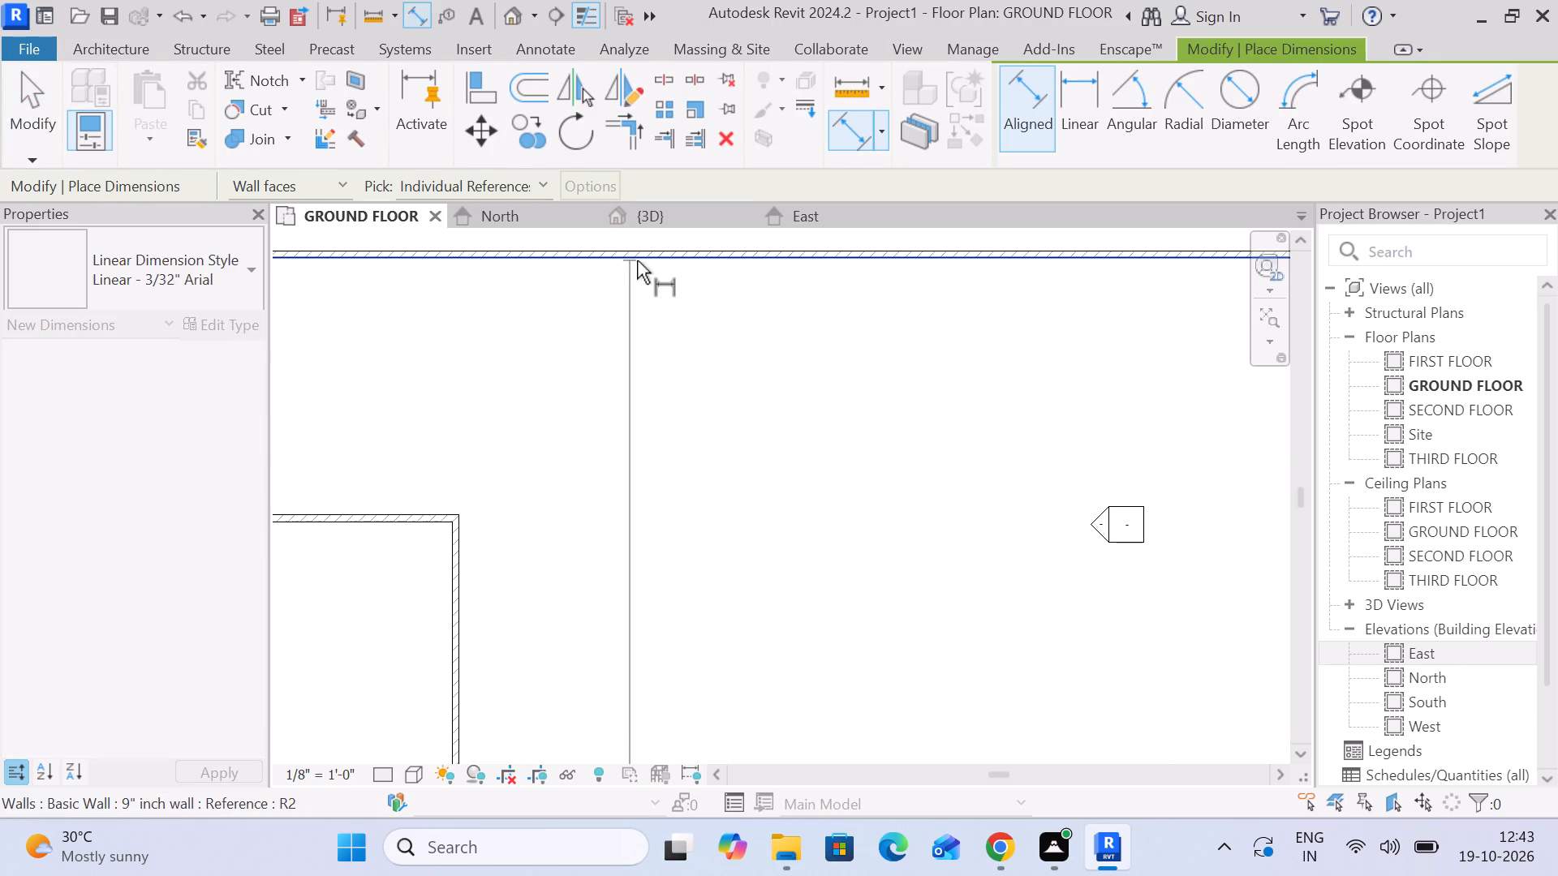
pyautogui.click(641, 260)
pyautogui.scroll(-2, 680, 456)
pyautogui.scroll(5, 671, 522)
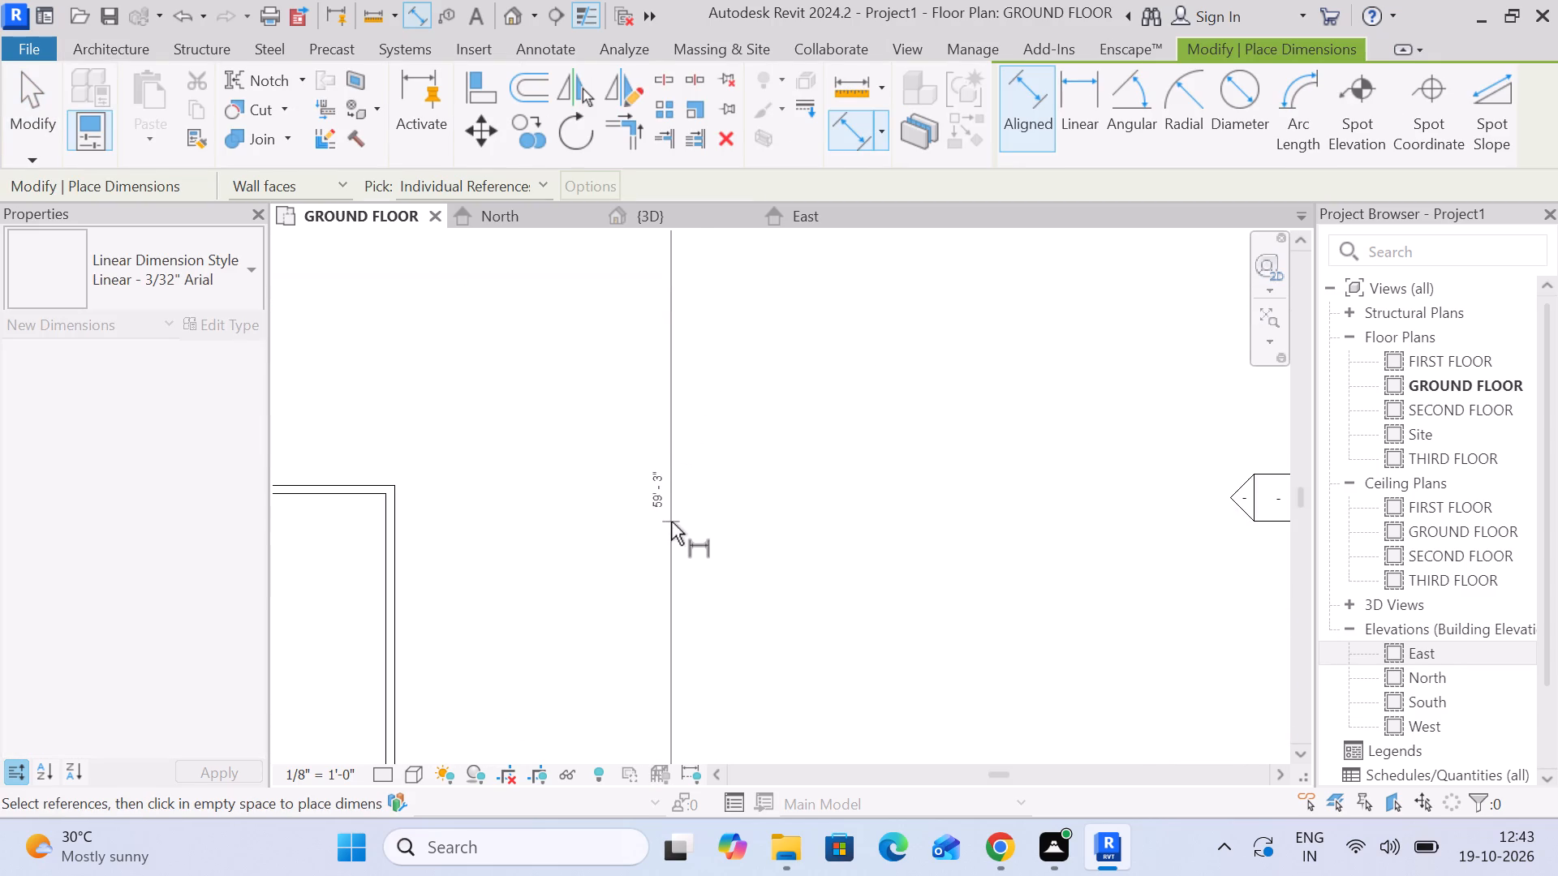
pyautogui.click(671, 522)
pyautogui.scroll(-5, 770, 517)
pyautogui.moveTo(812, 524); pyautogui.dragTo(790, 438, button='middle')
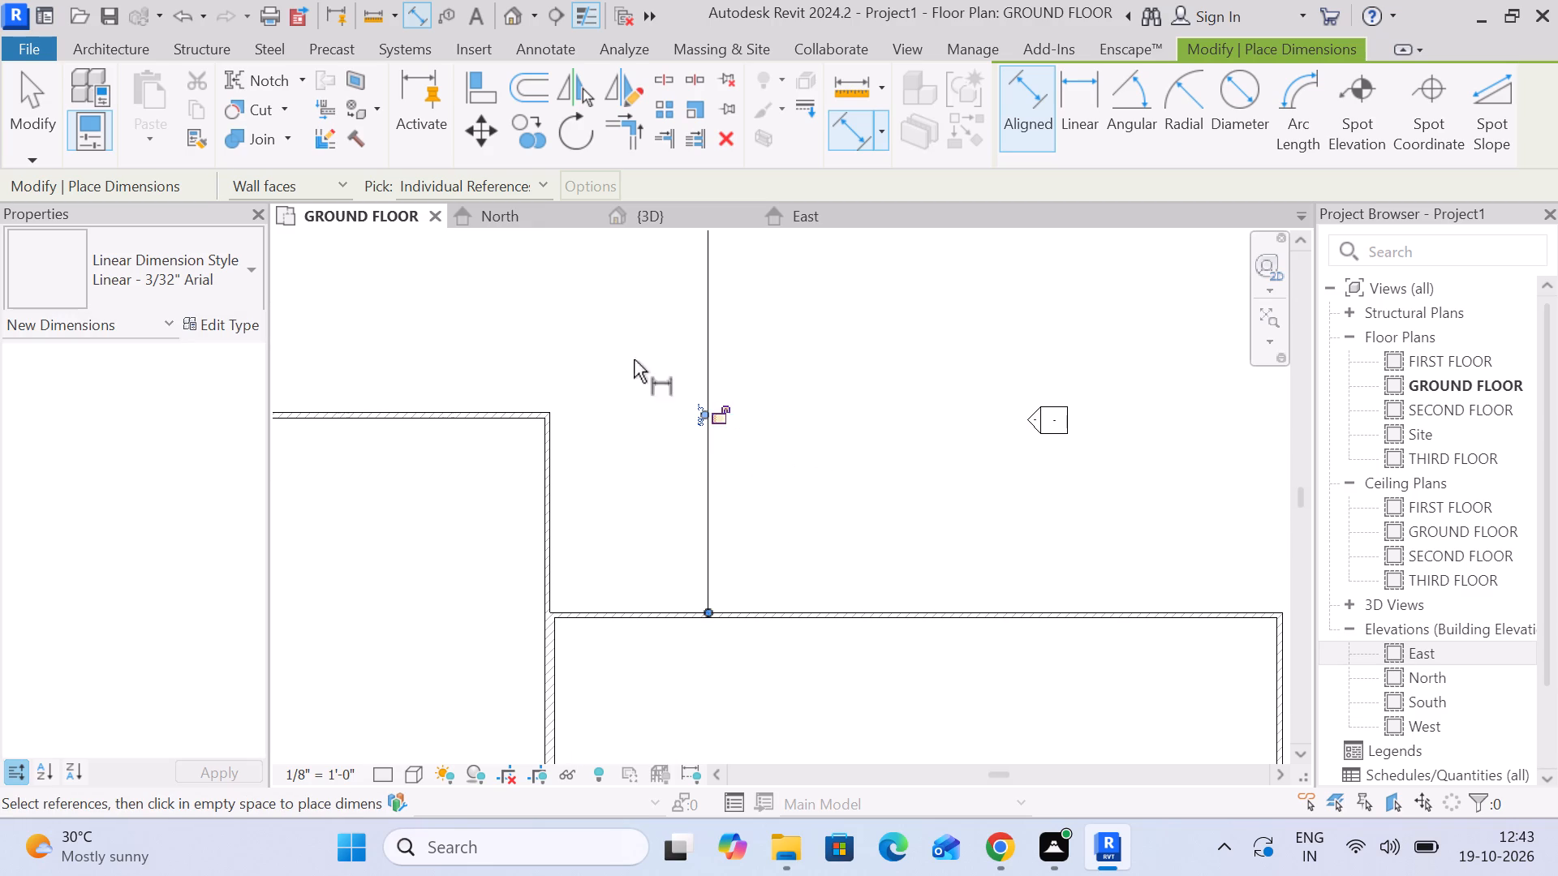
pyautogui.click(48, 111)
# Move the new dimension's north witness line to the outer face of the outer north wall.
pyautogui.scroll(-2, 719, 250)
pyautogui.scroll(1, 728, 260)
pyautogui.moveTo(730, 261); pyautogui.dragTo(841, 445, button='middle')
pyautogui.scroll(-1, 841, 444)
pyautogui.scroll(3, 841, 445)
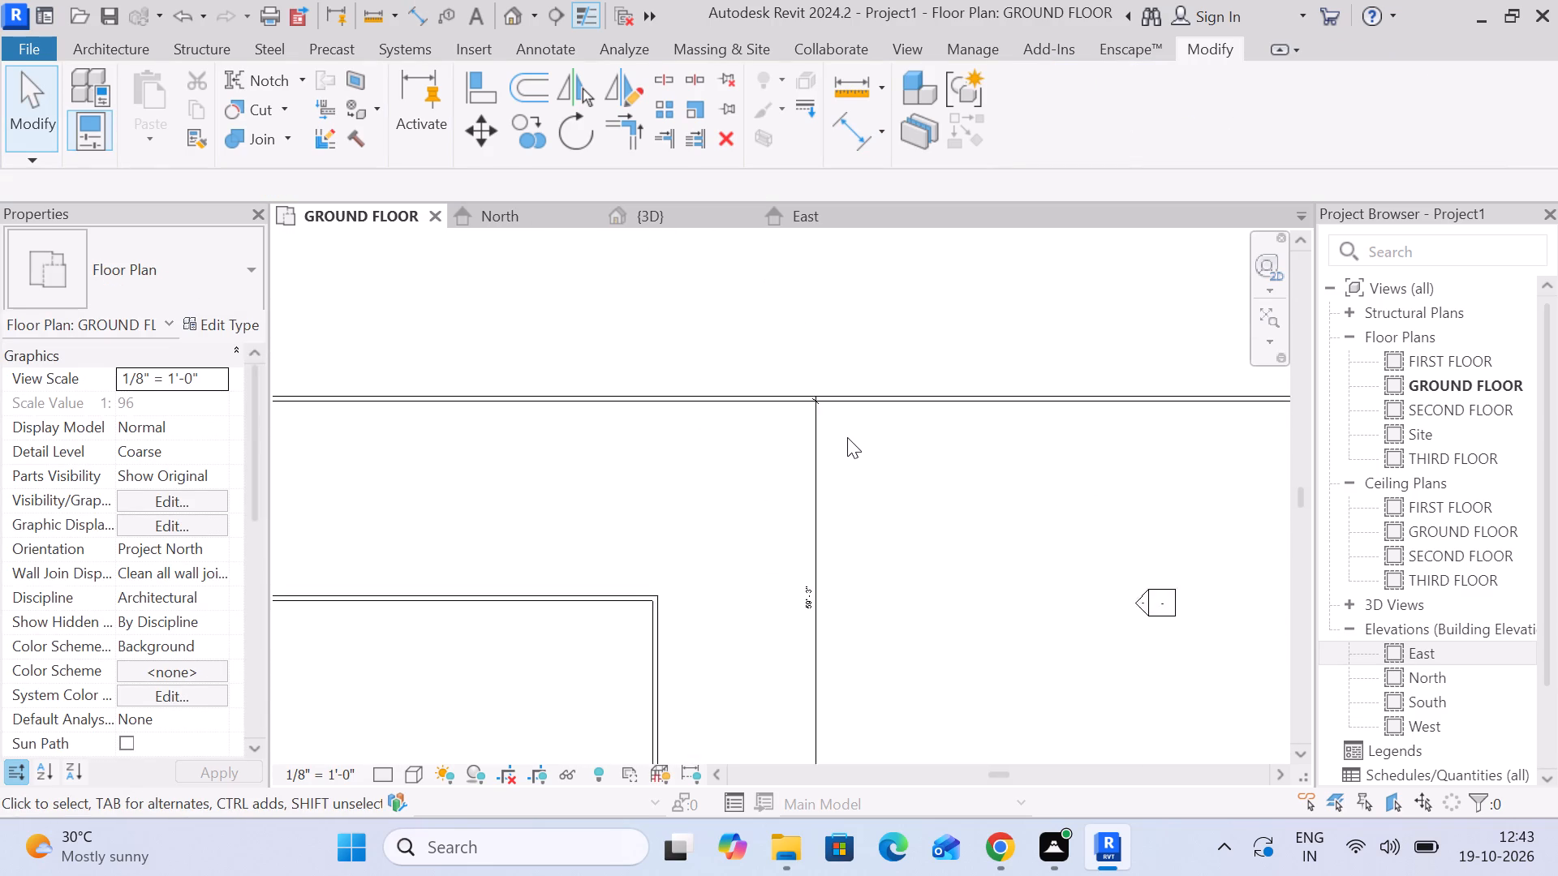
pyautogui.scroll(1, 847, 437)
pyautogui.click(810, 423)
pyautogui.scroll(5, 806, 400)
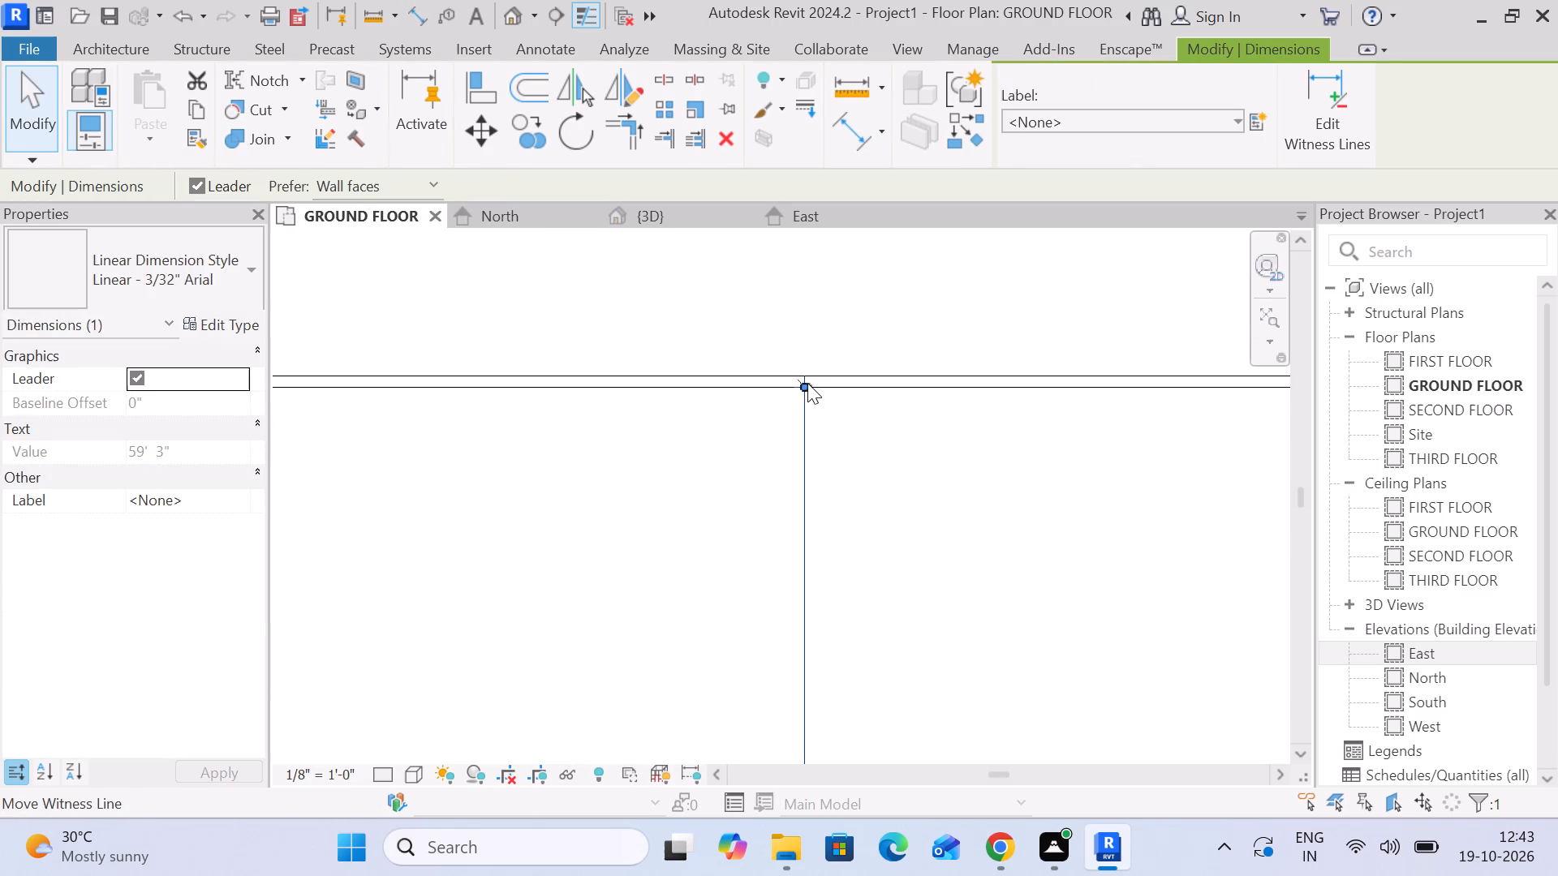
pyautogui.scroll(6, 807, 383)
pyautogui.moveTo(803, 393); pyautogui.dragTo(804, 360)
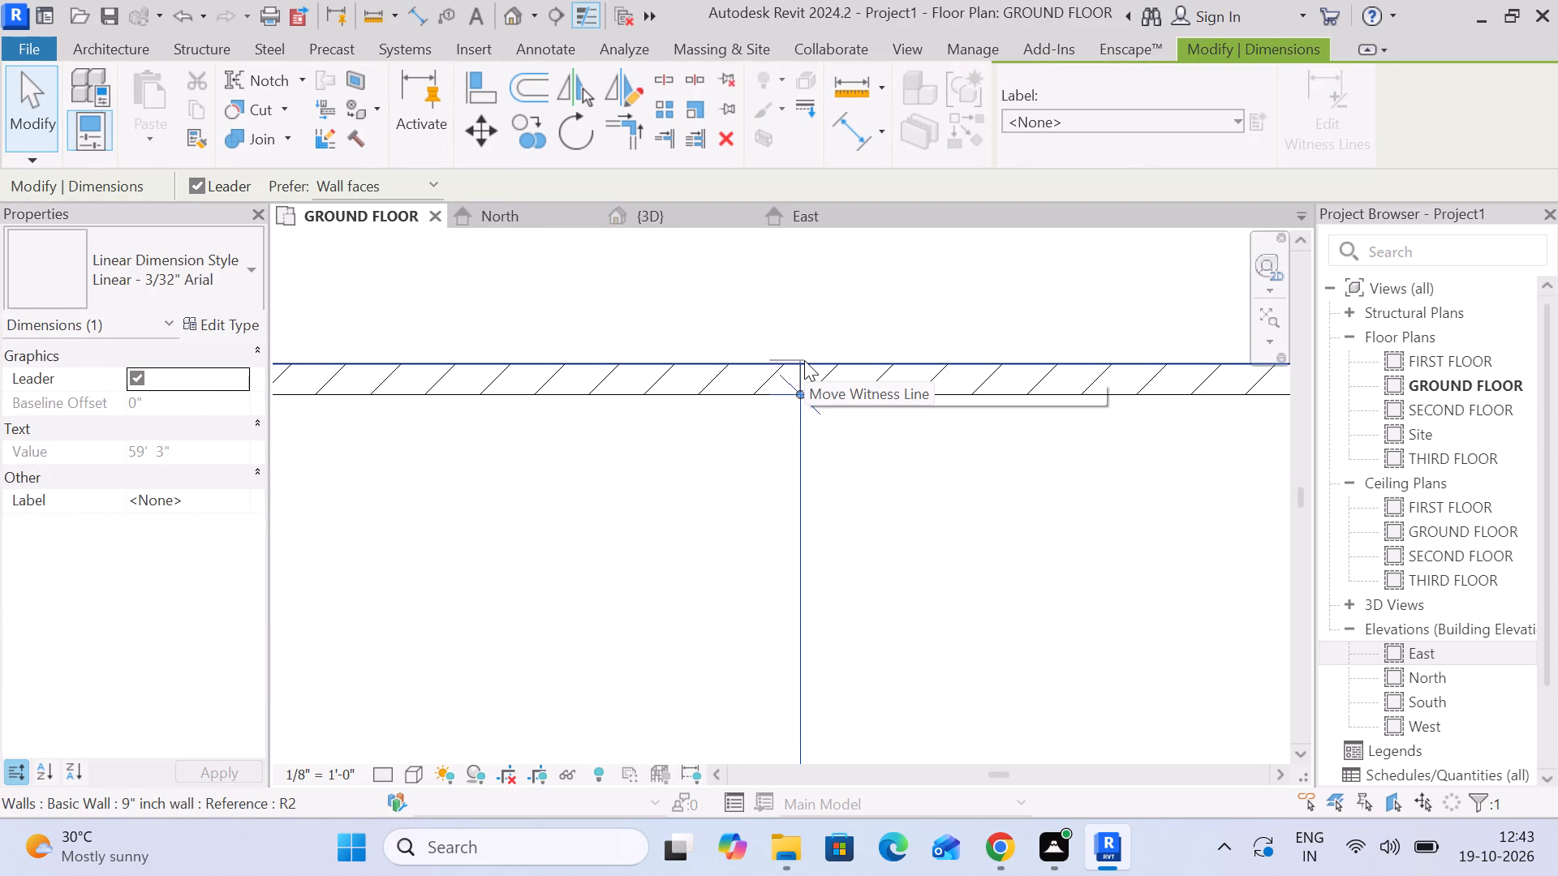
pyautogui.moveTo(804, 360); pyautogui.dragTo(807, 365)
pyautogui.scroll(3, 792, 393)
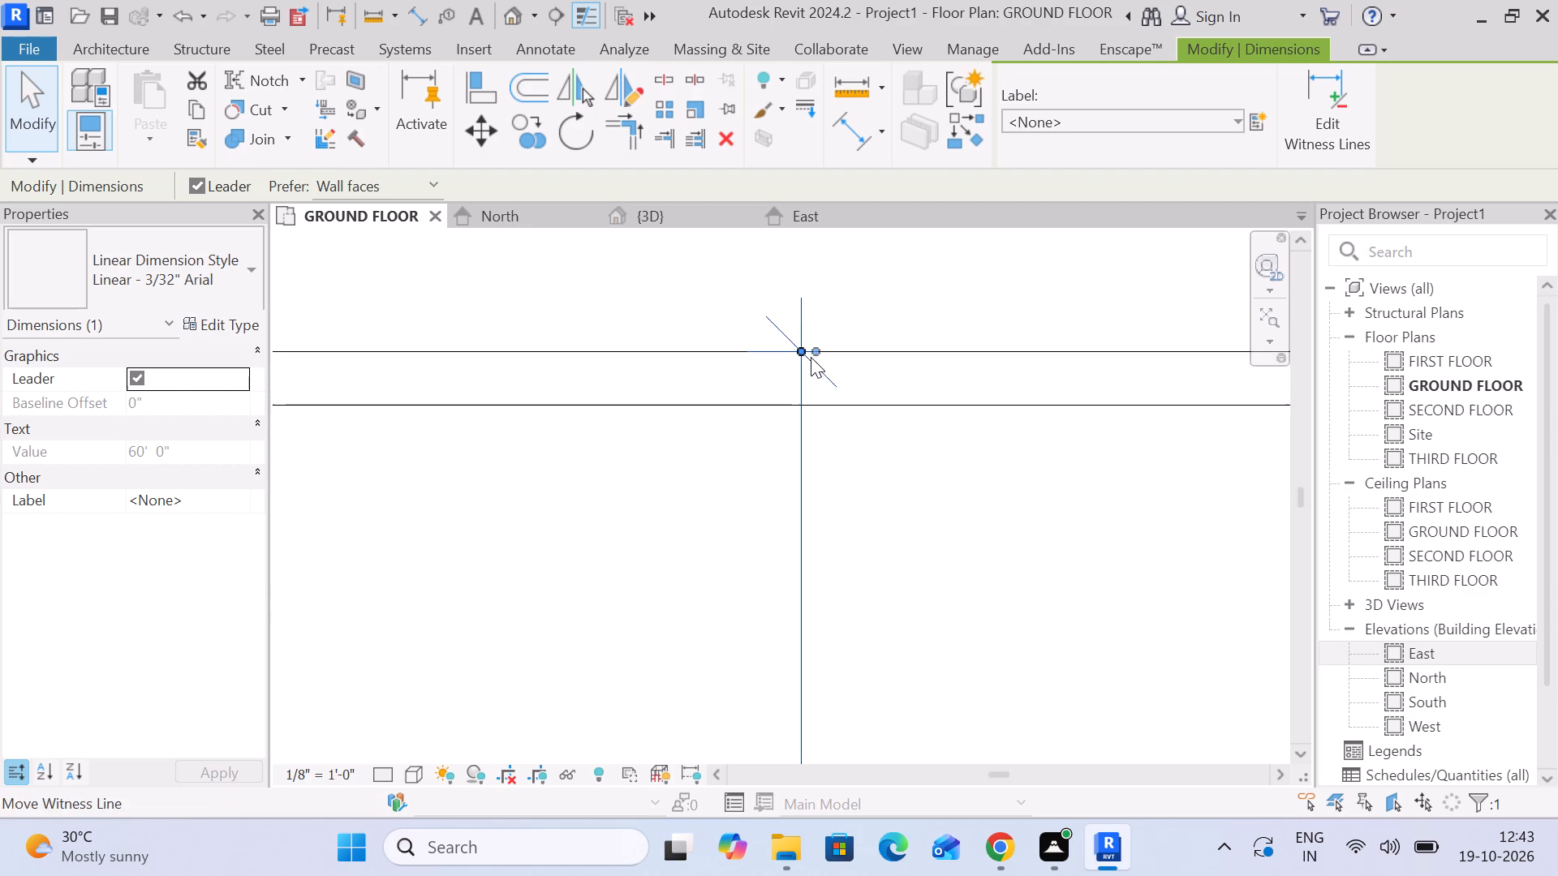
# Examine the adjusted dimension and the area between the outer north wall and the two blocks.
pyautogui.scroll(7, 811, 357)
pyautogui.scroll(-15, 905, 435)
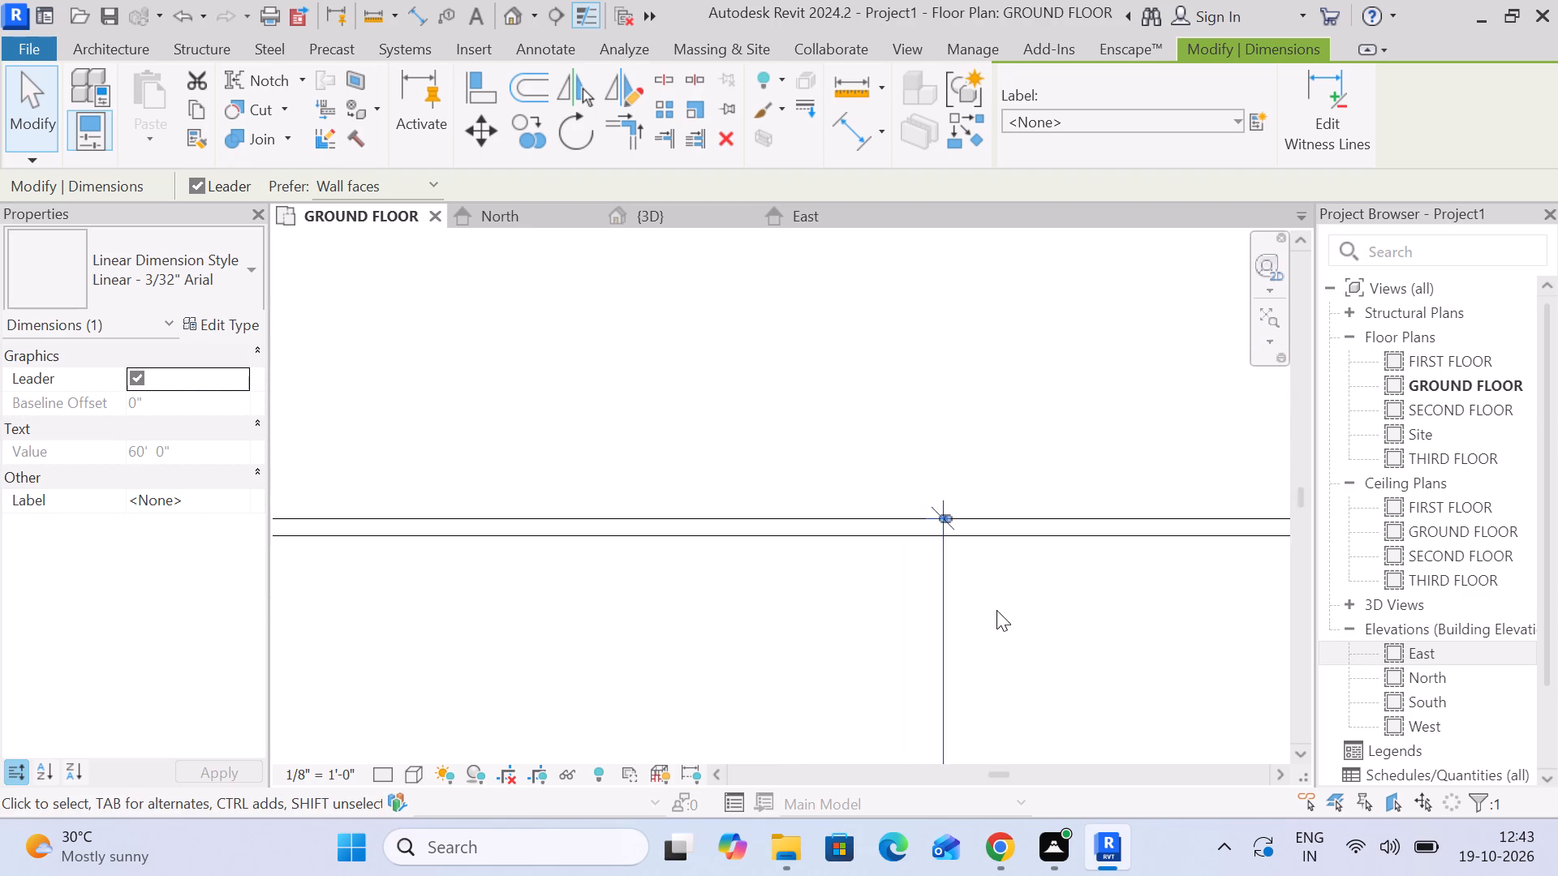
pyautogui.moveTo(996, 610); pyautogui.dragTo(841, 393, button='middle')
pyautogui.scroll(-6, 859, 441)
pyautogui.moveTo(953, 608); pyautogui.dragTo(836, 410, button='middle')
pyautogui.scroll(5, 814, 457)
pyautogui.scroll(-3, 739, 499)
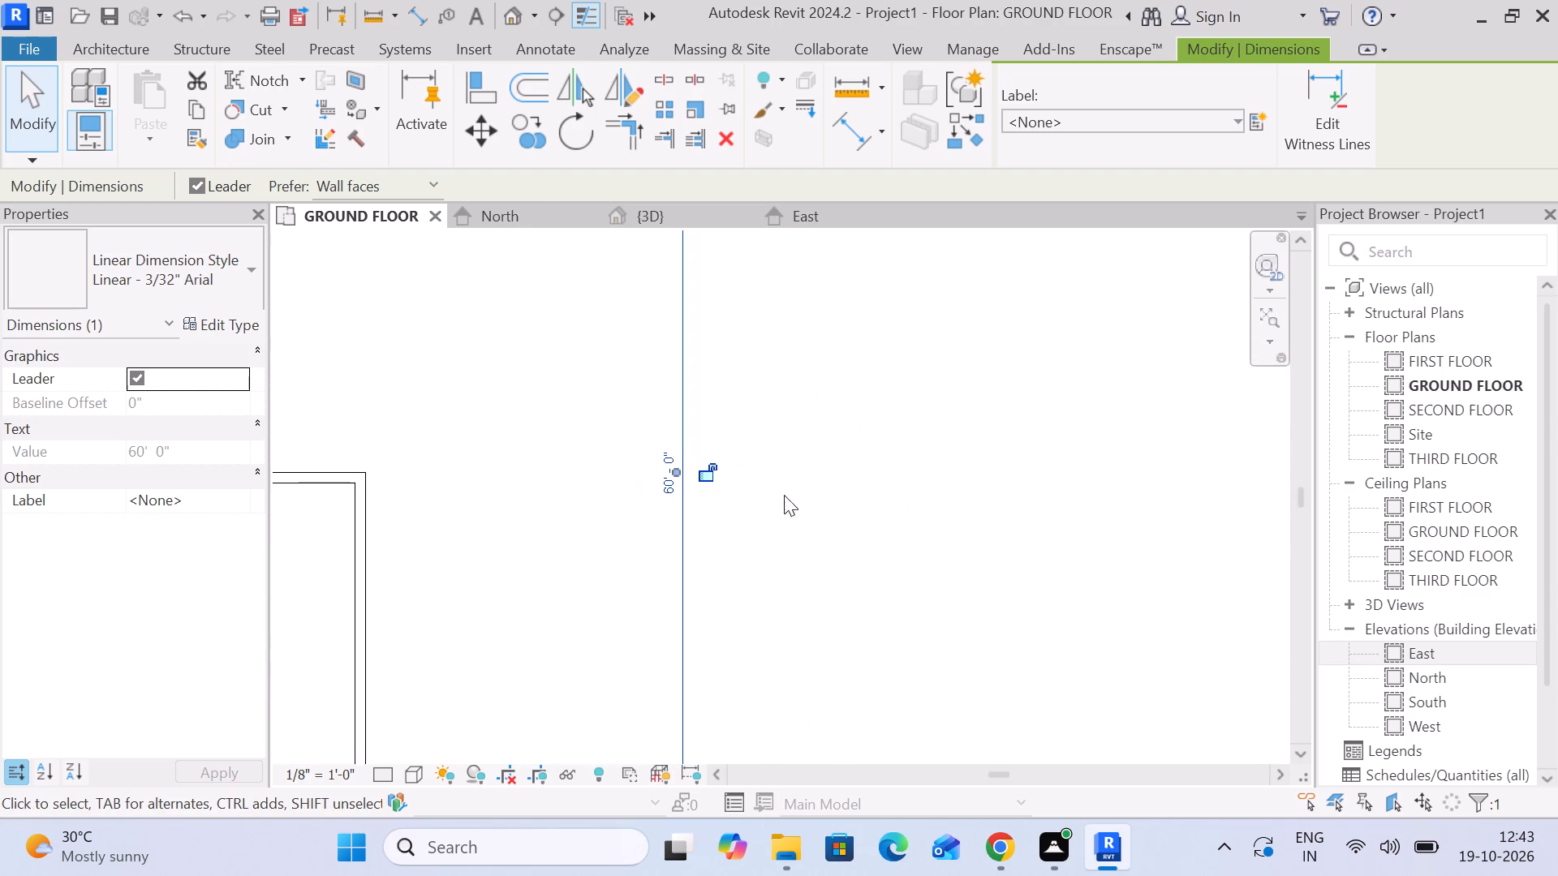
pyautogui.scroll(-4, 830, 476)
pyautogui.moveTo(833, 474); pyautogui.dragTo(792, 434, button='middle')
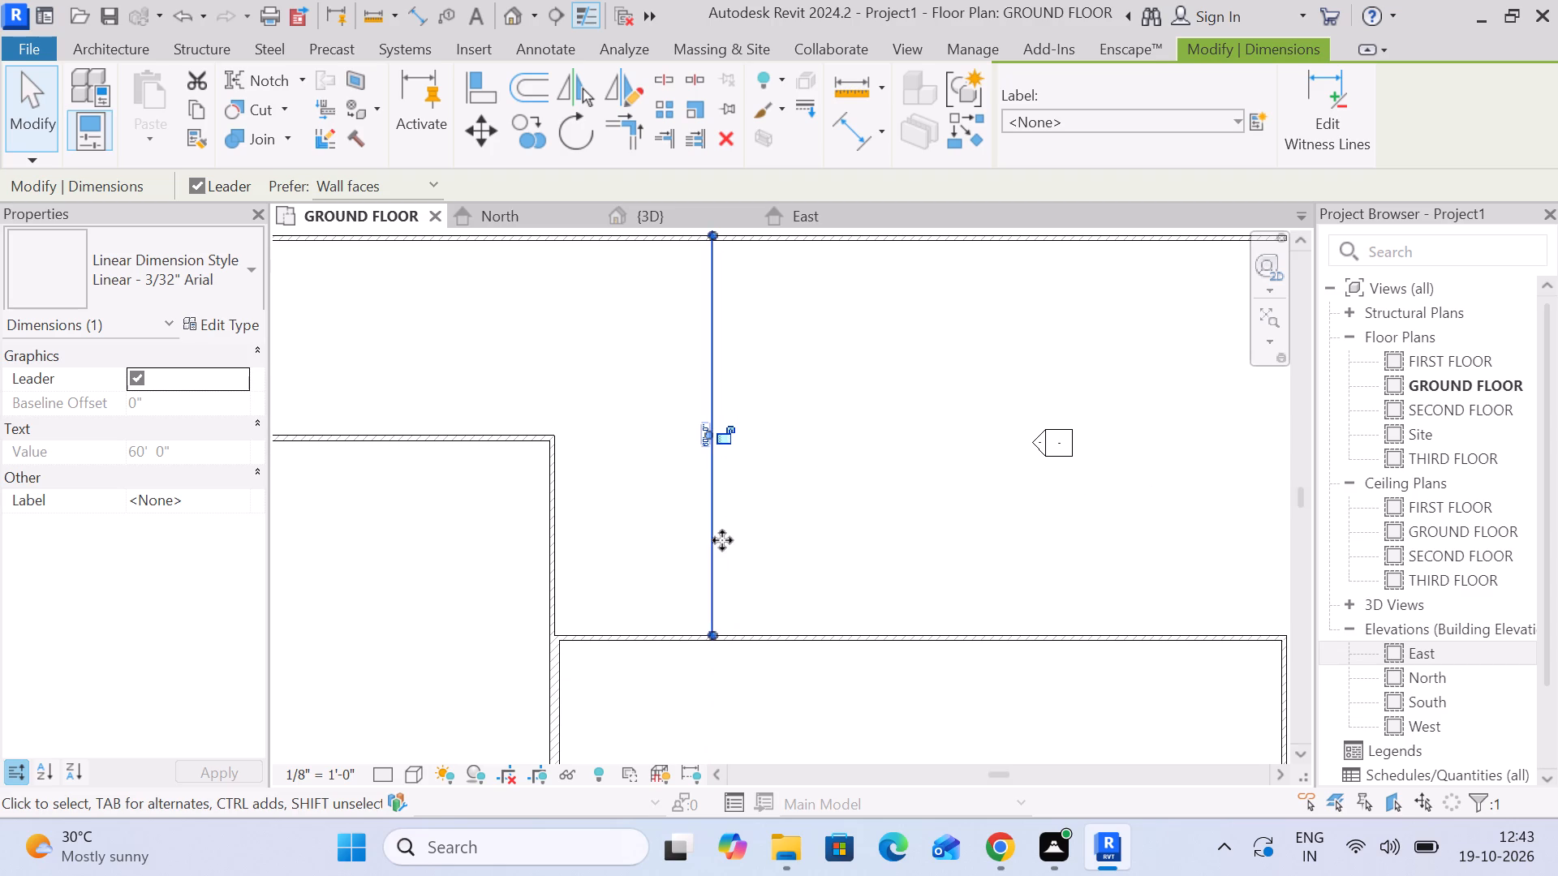
pyautogui.scroll(-3, 743, 274)
pyautogui.moveTo(762, 344); pyautogui.dragTo(703, 391, button='middle')
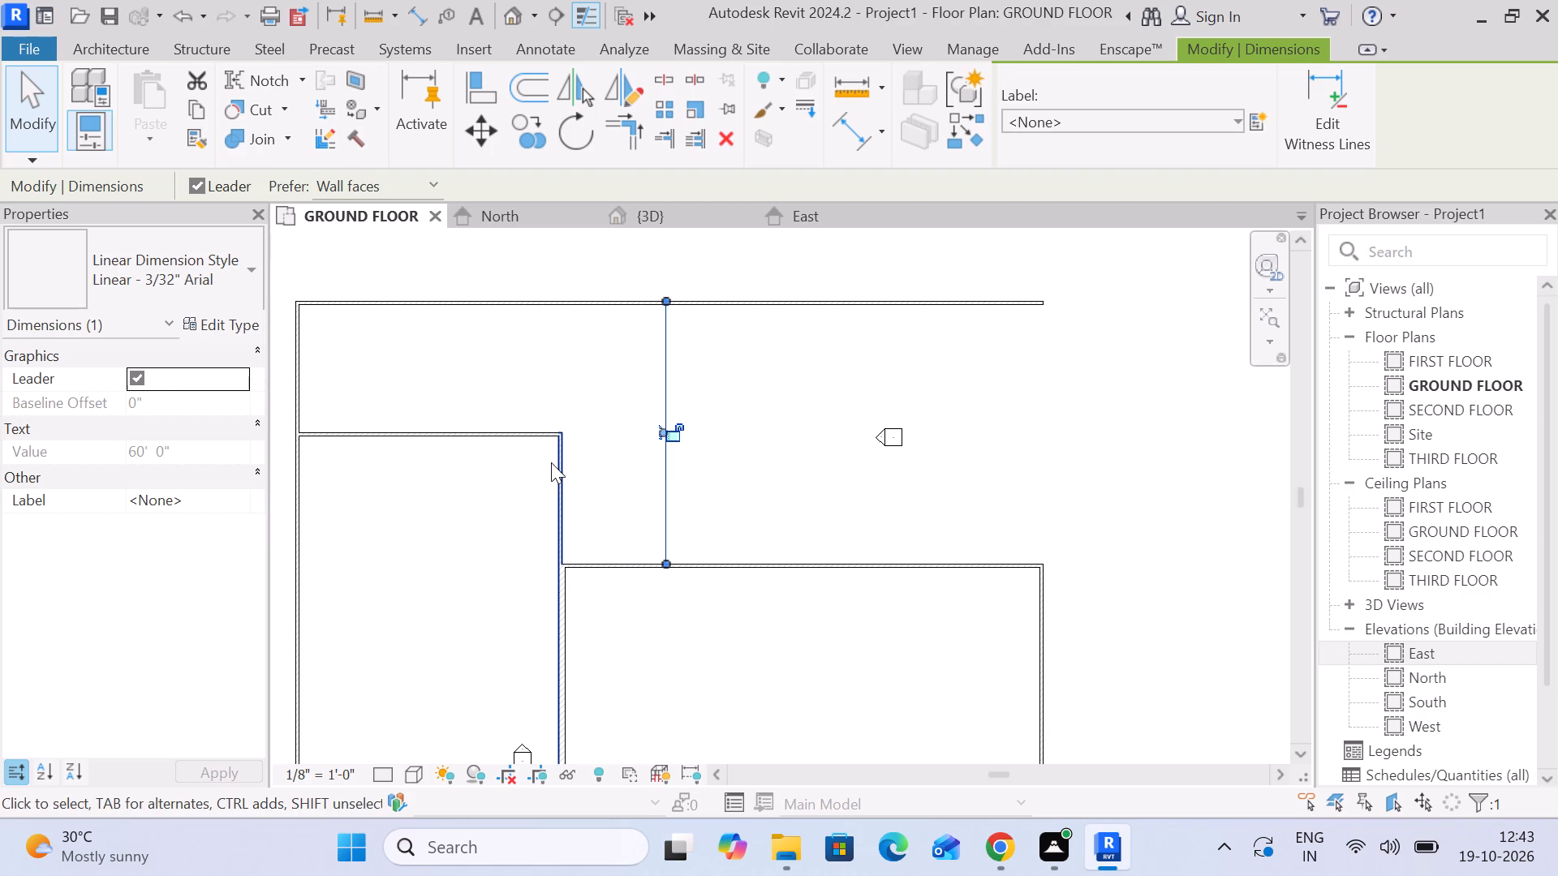
# Examine the GROUND FLOOR plan around both blocks, the outer north wall and the open east side, and clear the dimension selection.
pyautogui.scroll(3, 583, 368)
pyautogui.scroll(-2, 583, 368)
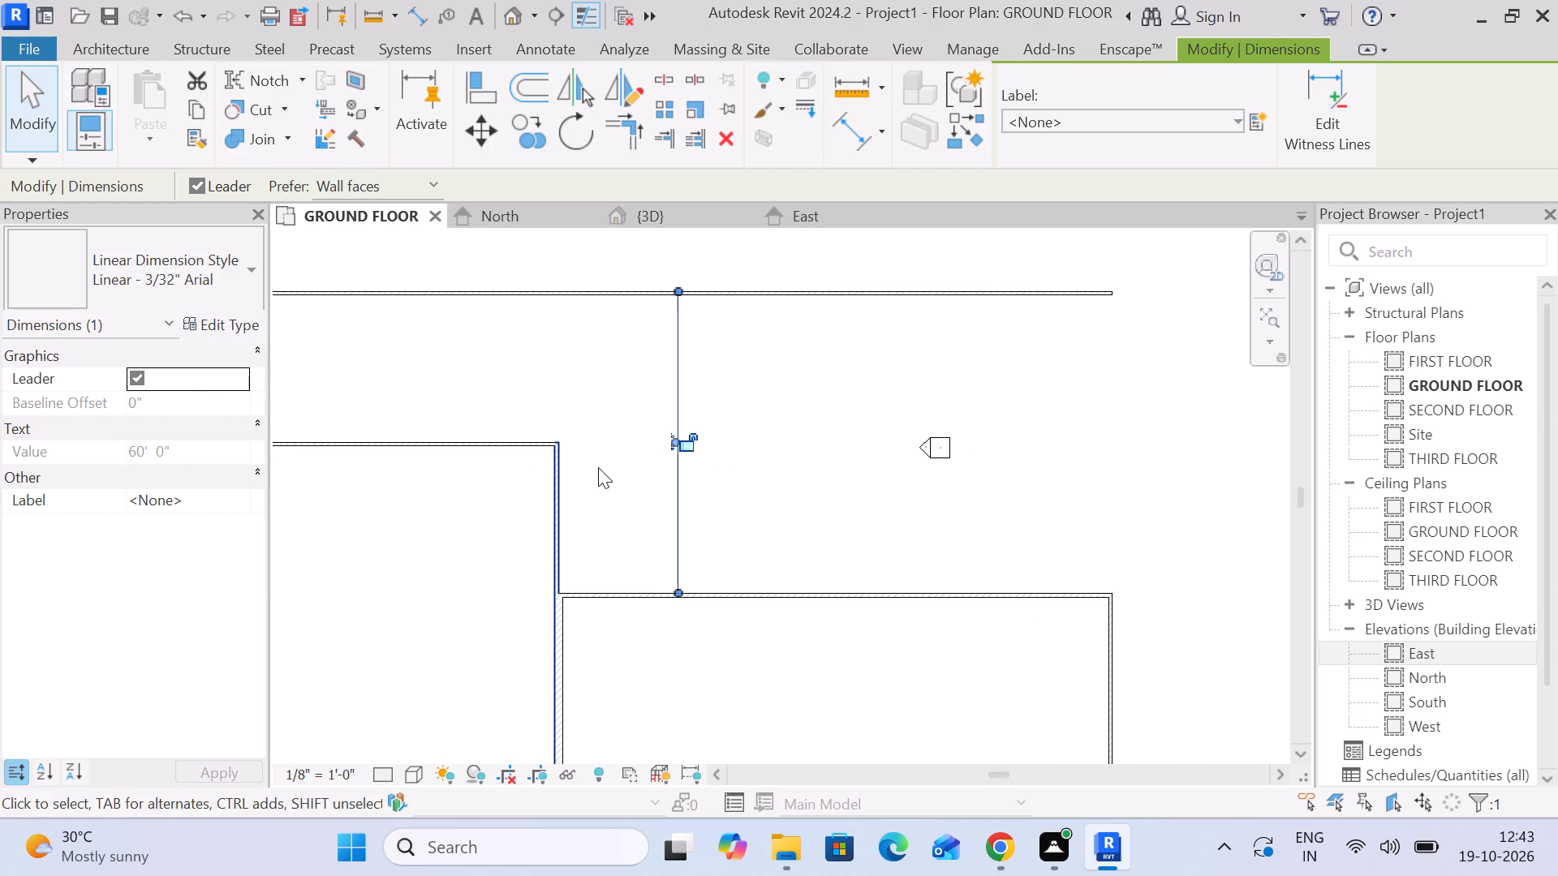
pyautogui.scroll(-3, 607, 465)
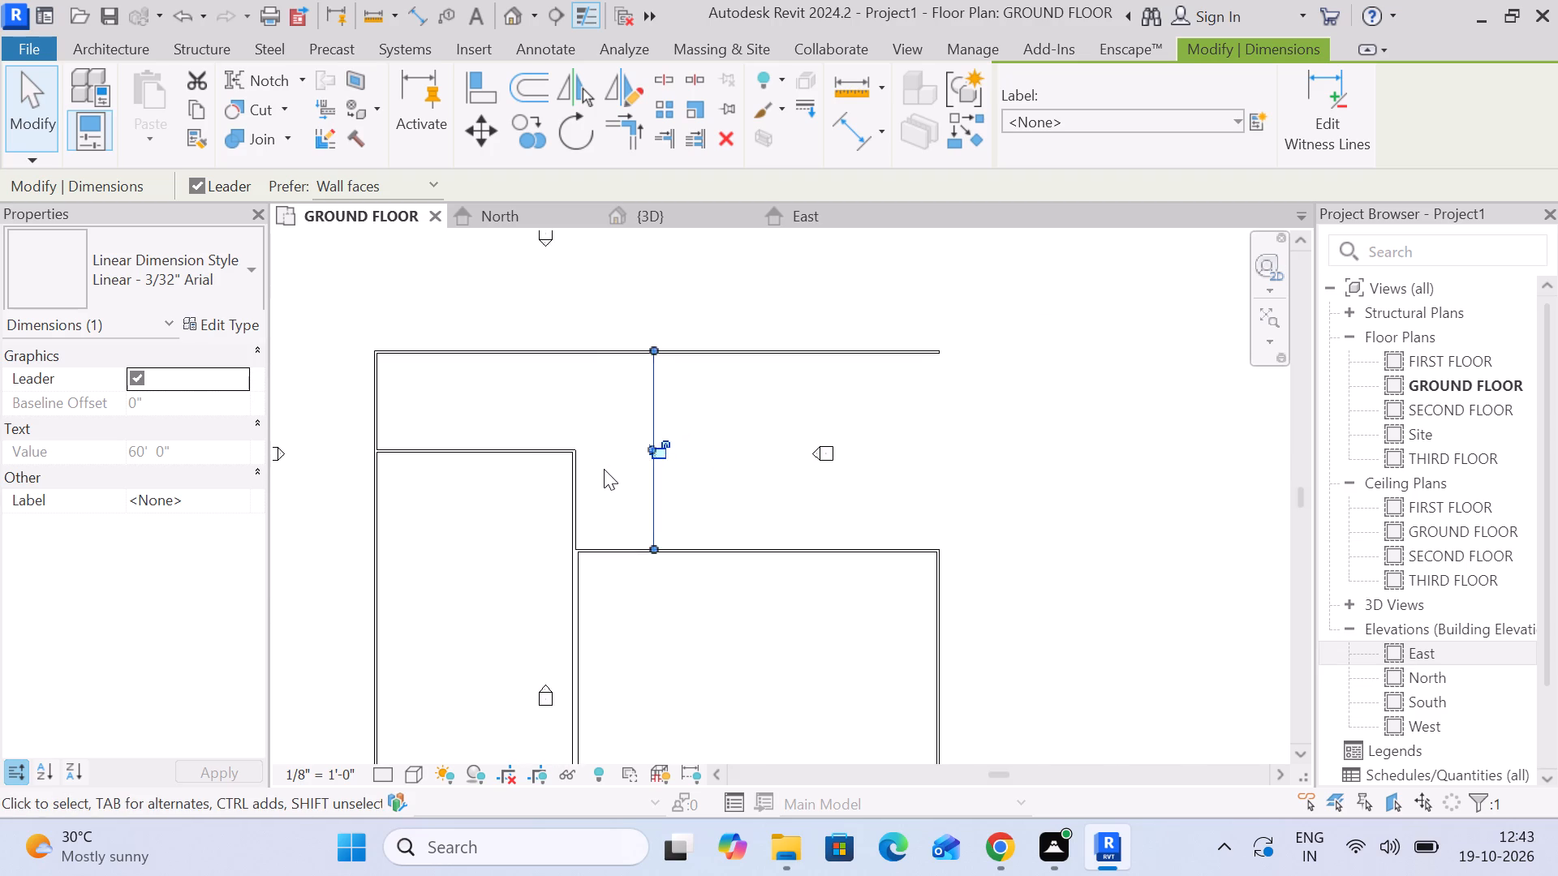
pyautogui.moveTo(602, 474); pyautogui.dragTo(583, 437, button='middle')
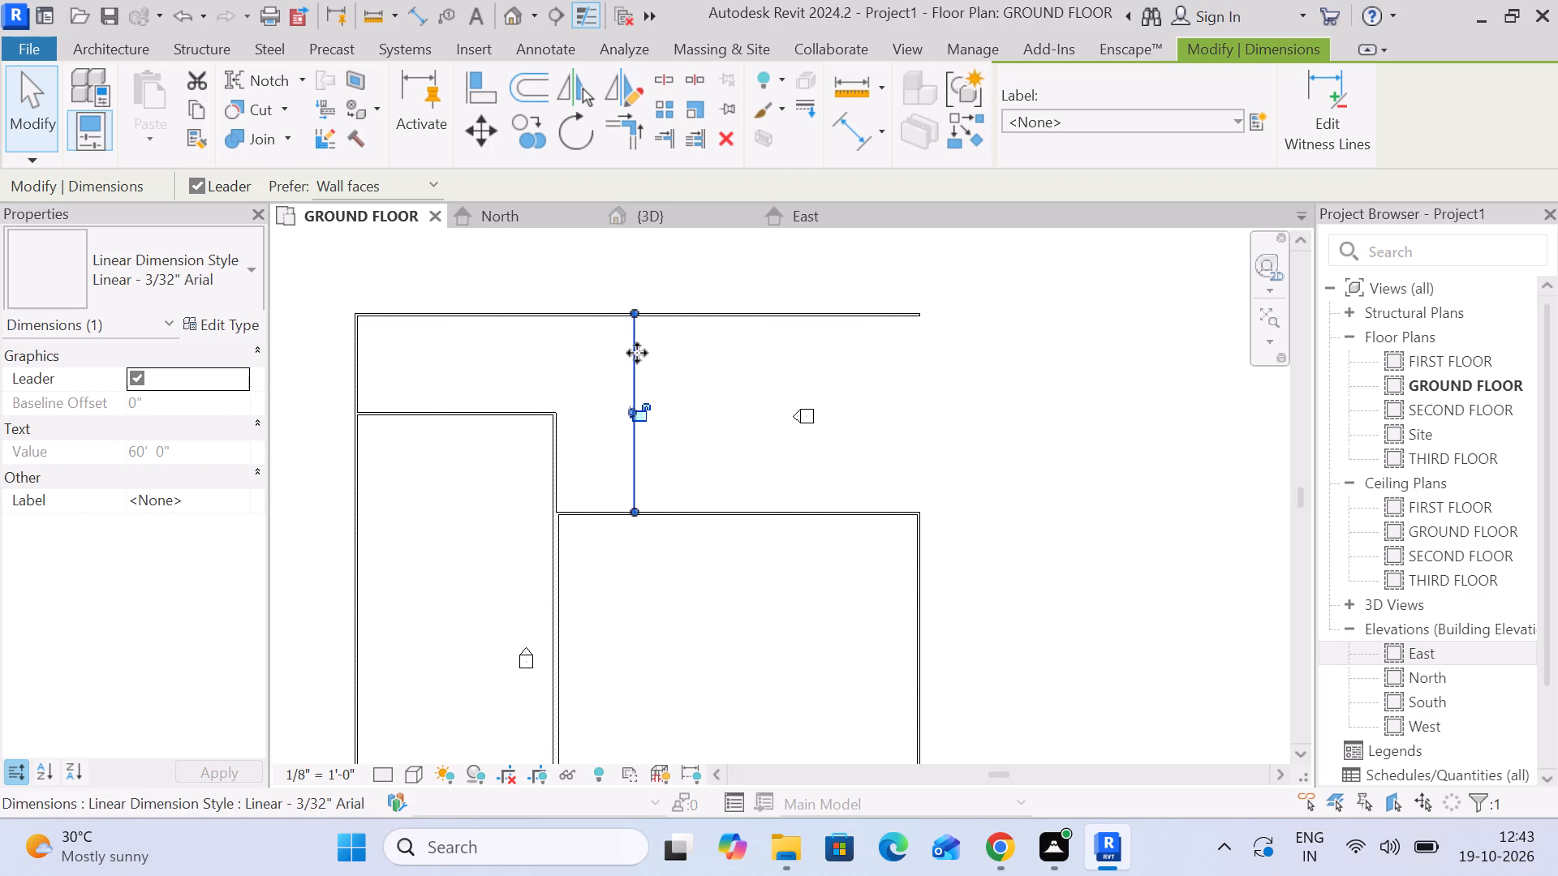
pyautogui.moveTo(556, 398); pyautogui.dragTo(639, 397, button='middle')
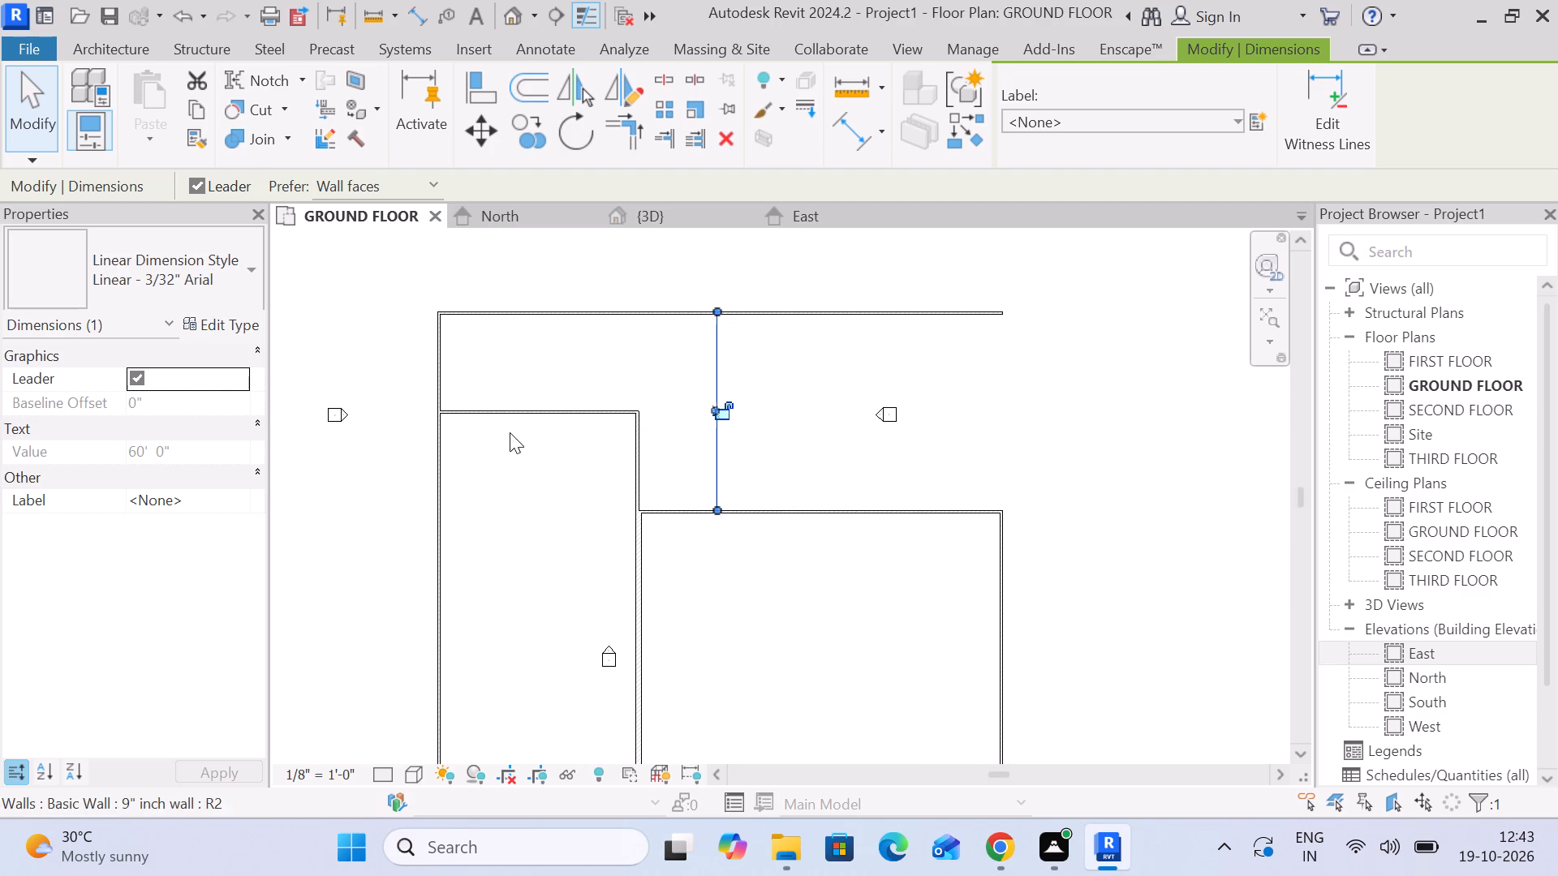
pyautogui.moveTo(644, 470); pyautogui.dragTo(643, 356, button='middle')
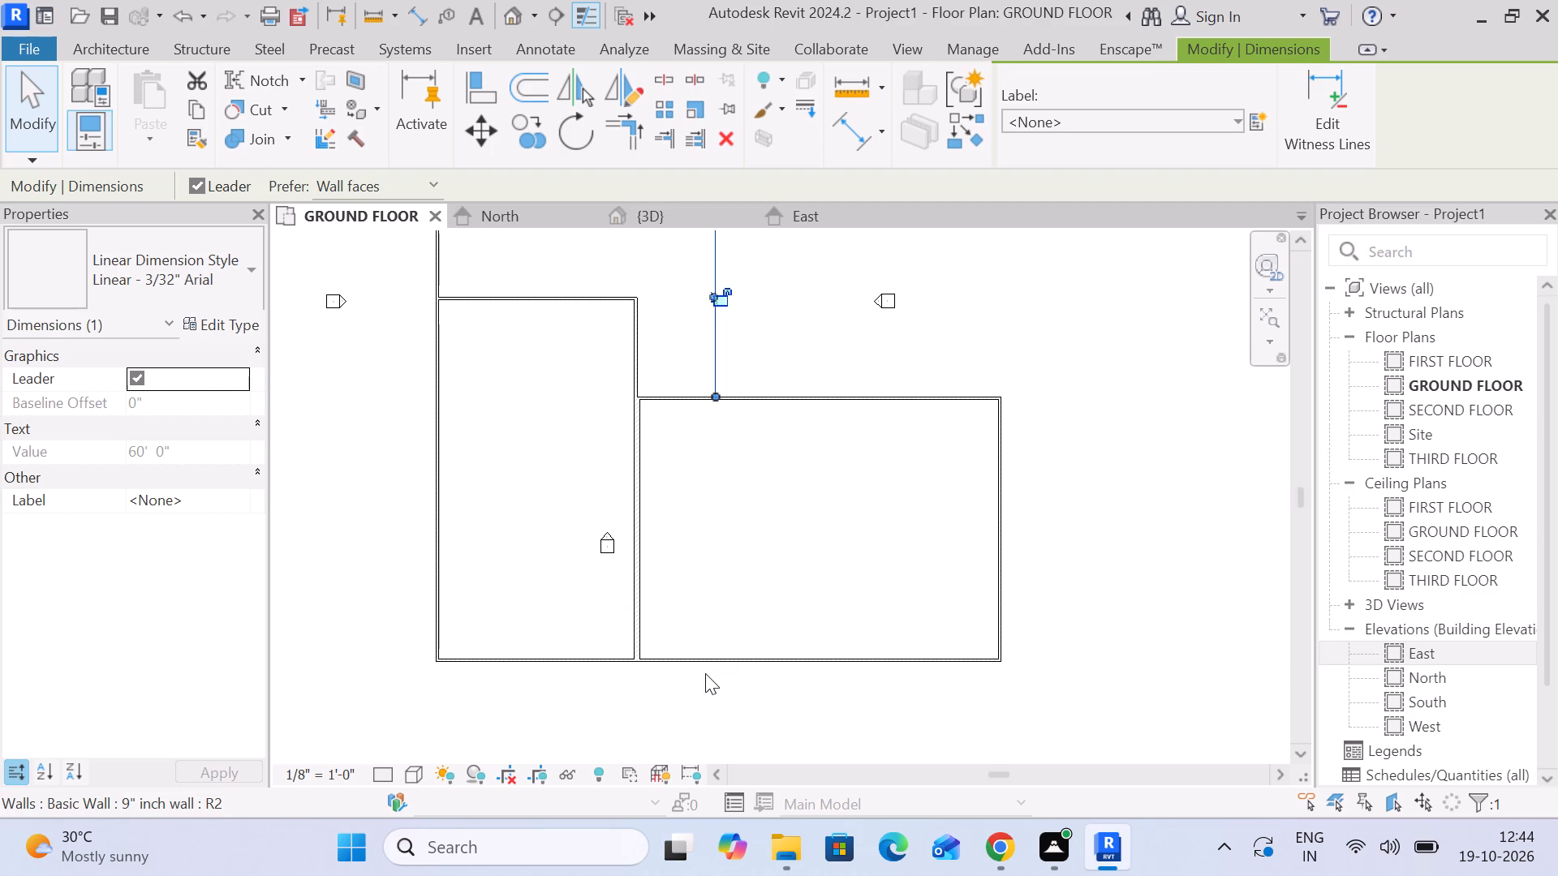
pyautogui.moveTo(1016, 367); pyautogui.dragTo(986, 468, button='middle')
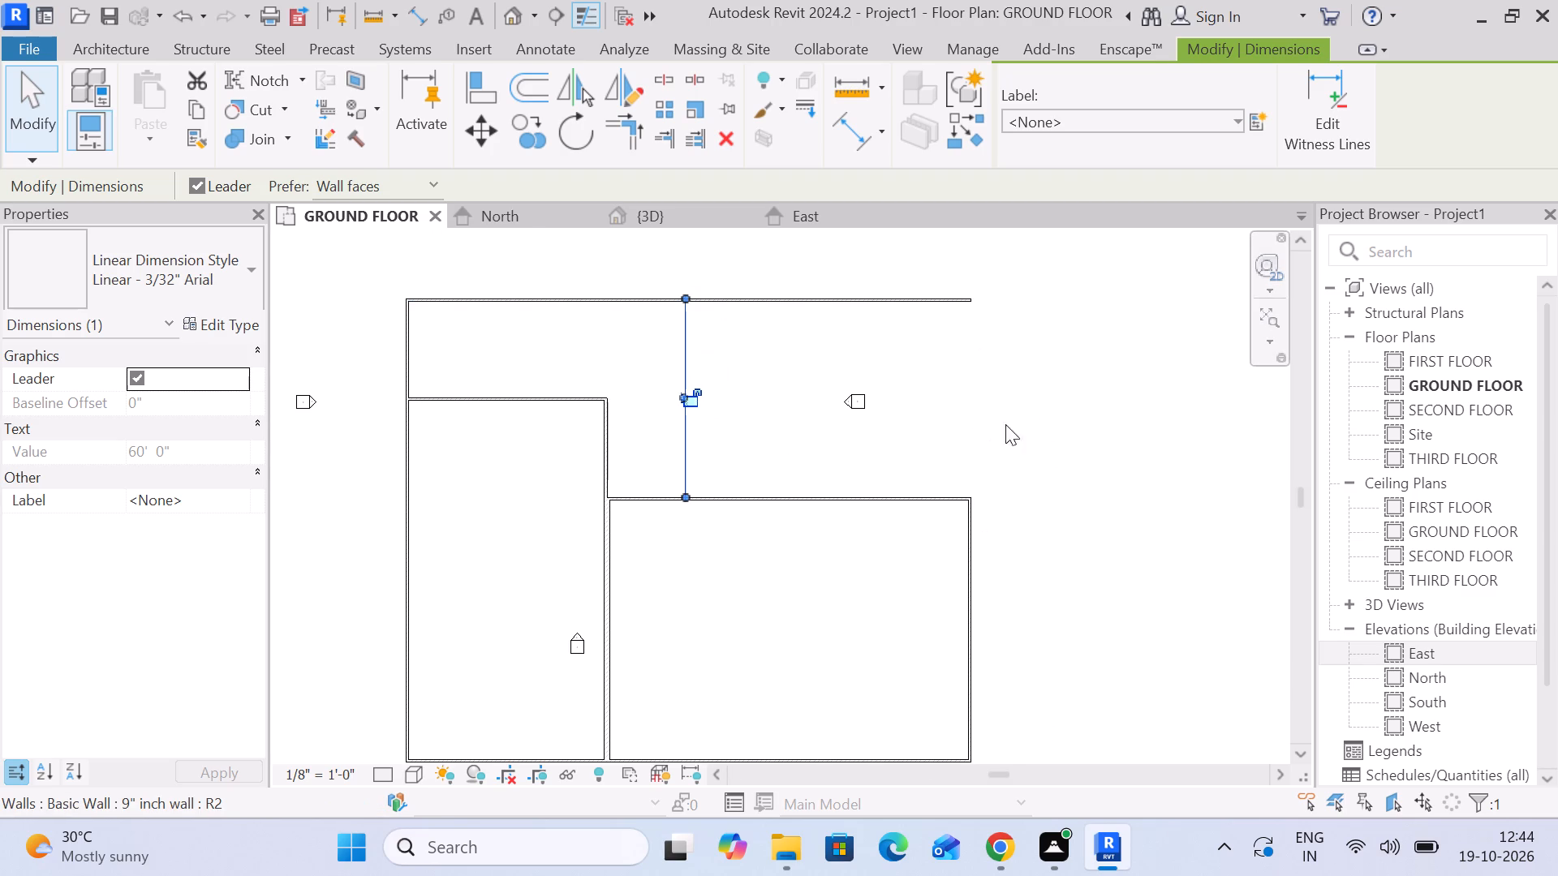
pyautogui.moveTo(997, 363); pyautogui.dragTo(996, 444, button='middle')
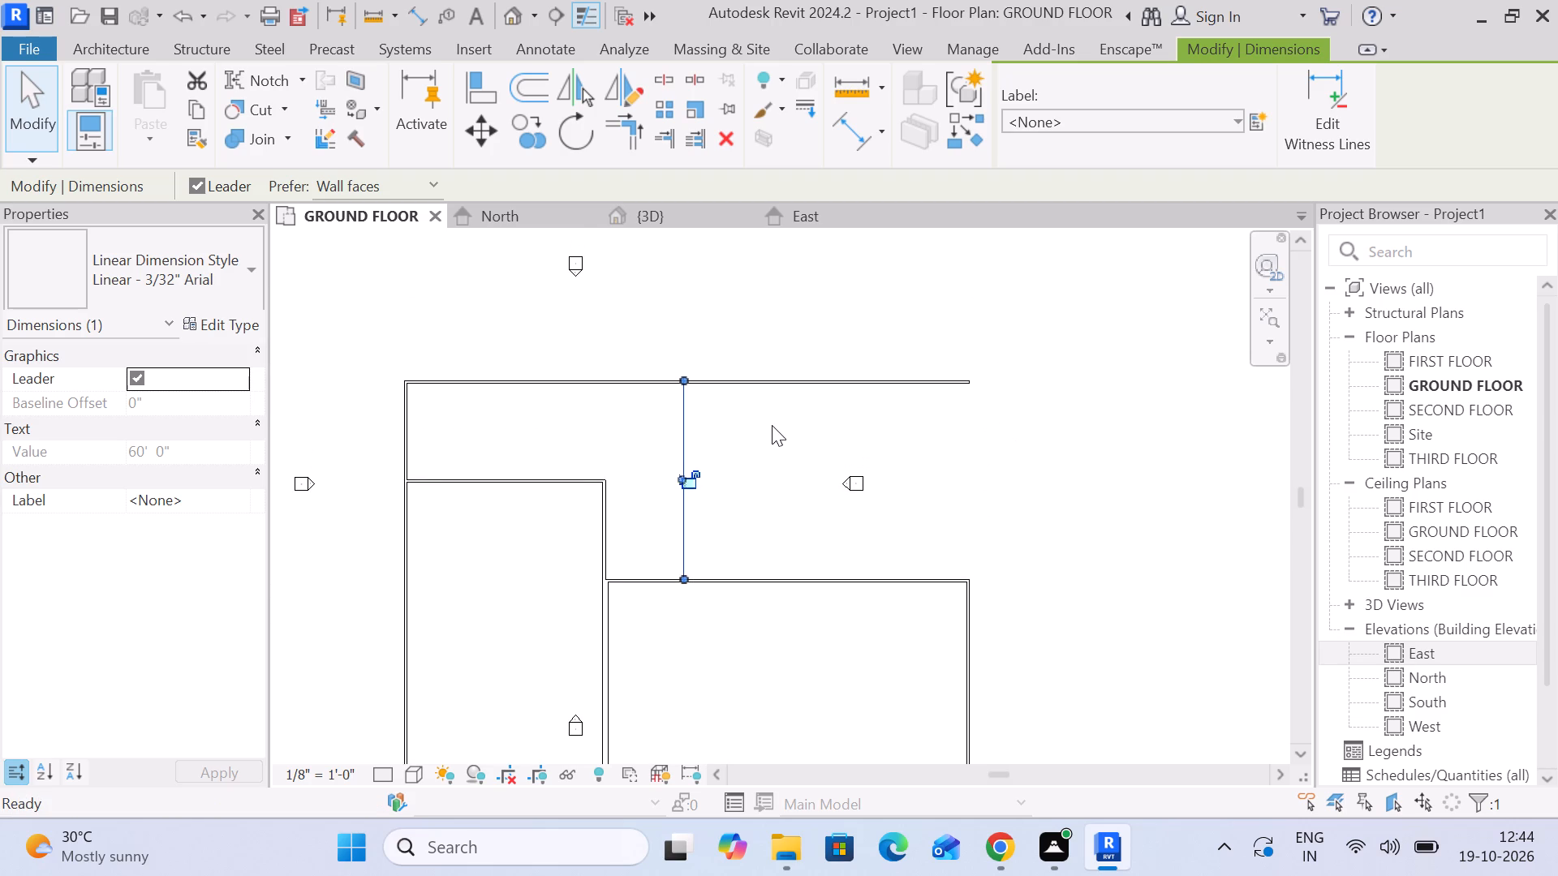
pyautogui.scroll(-4, 750, 449)
pyautogui.moveTo(856, 500); pyautogui.dragTo(921, 463, button='middle')
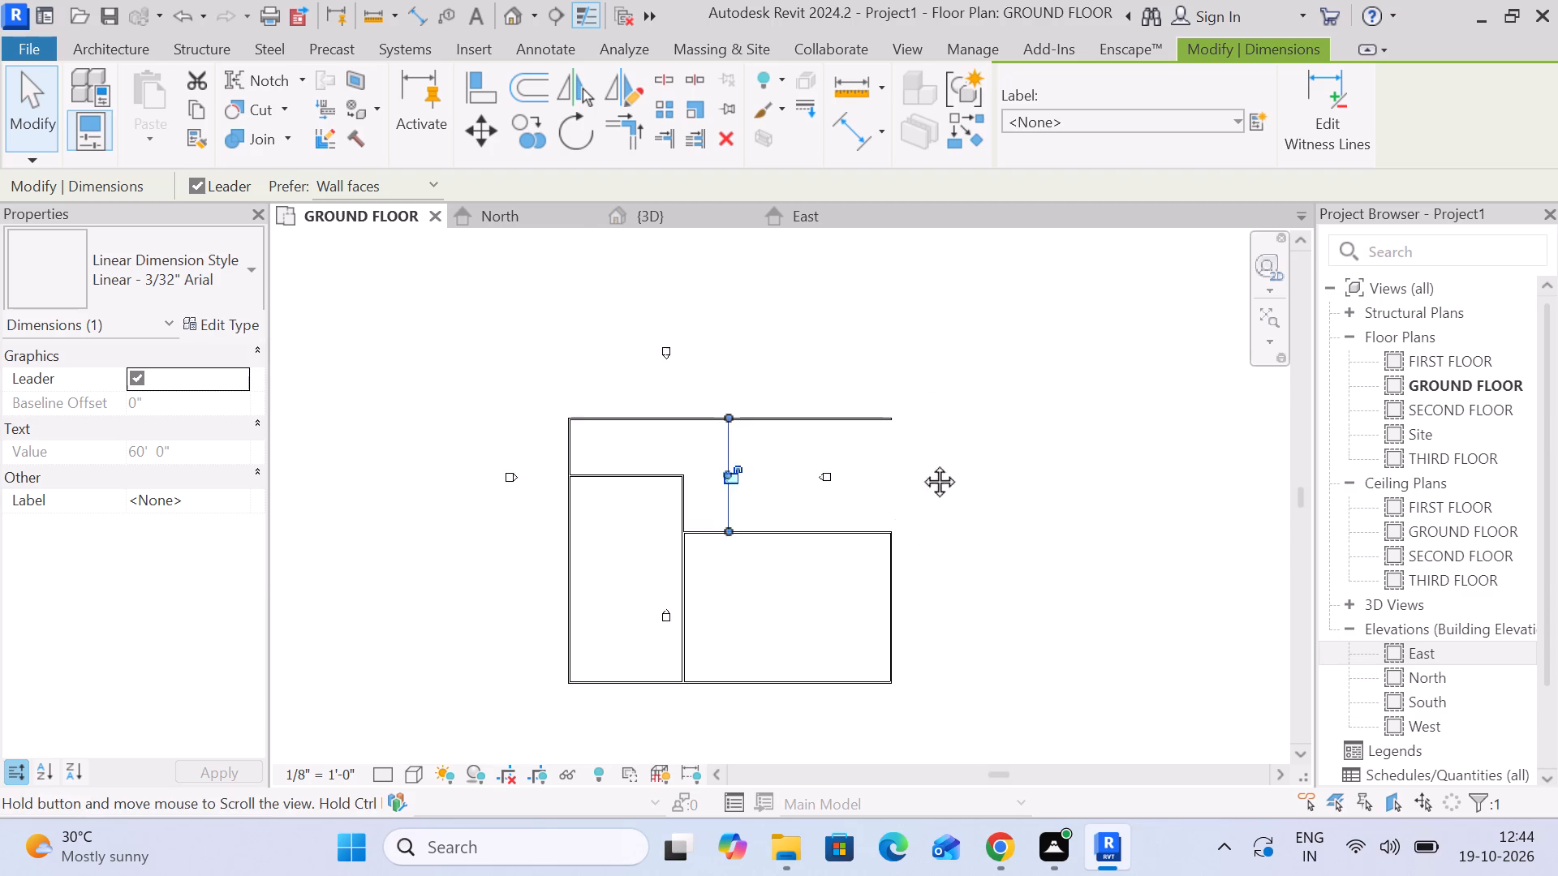
pyautogui.moveTo(921, 463); pyautogui.dragTo(947, 449, button='middle')
pyautogui.scroll(3, 946, 376)
pyautogui.click(983, 436)
pyautogui.scroll(-1, 984, 436)
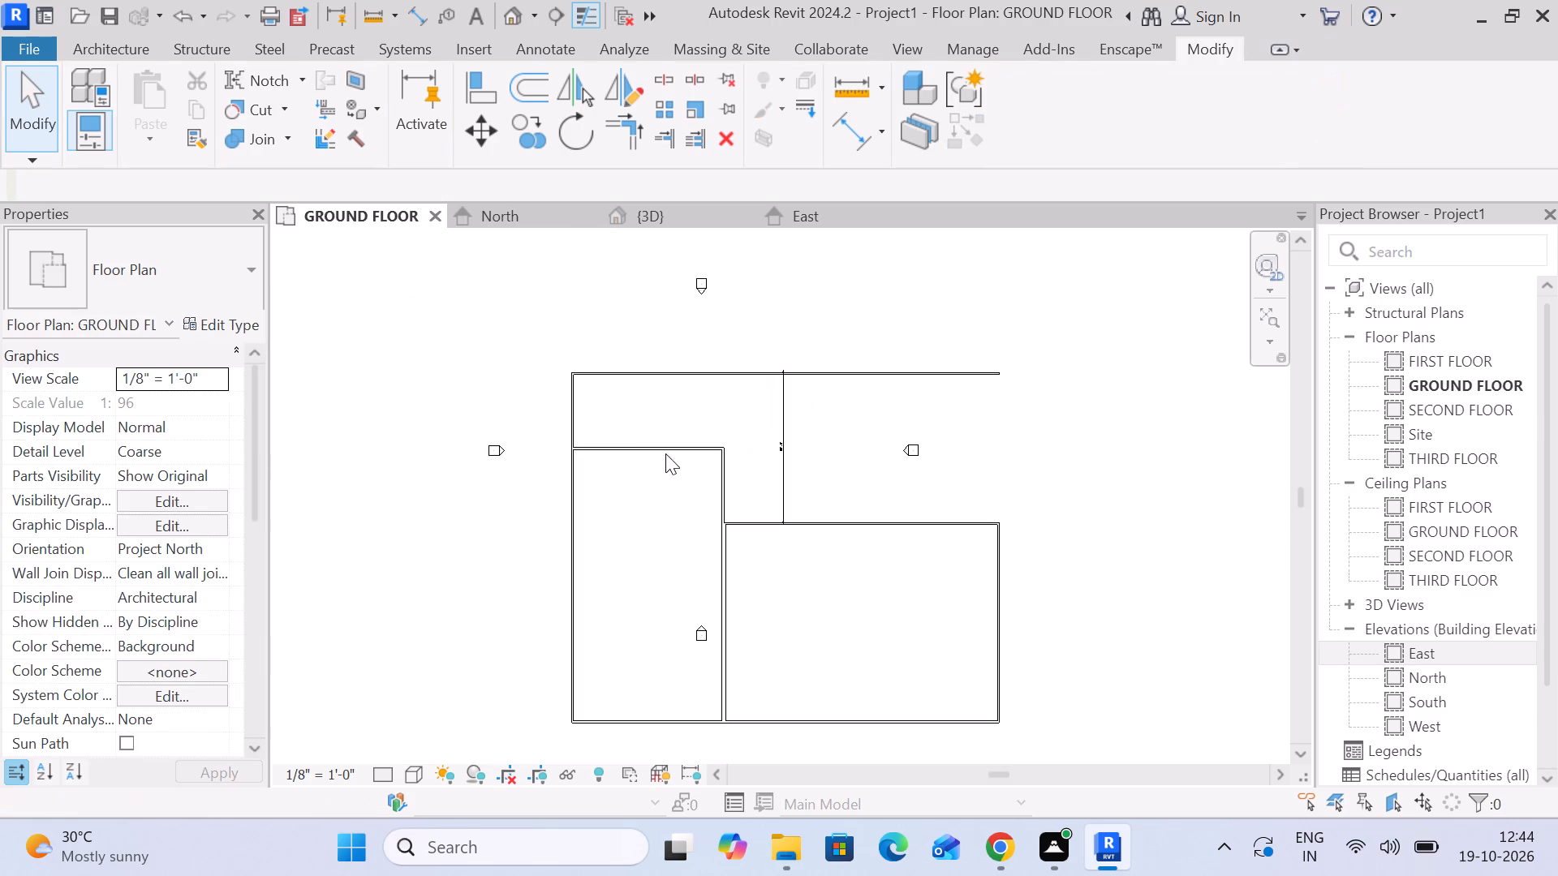
pyautogui.scroll(-1, 637, 440)
pyautogui.moveTo(637, 440); pyautogui.dragTo(570, 364, button='middle')
pyautogui.moveTo(677, 384); pyautogui.dragTo(674, 396, button='middle')
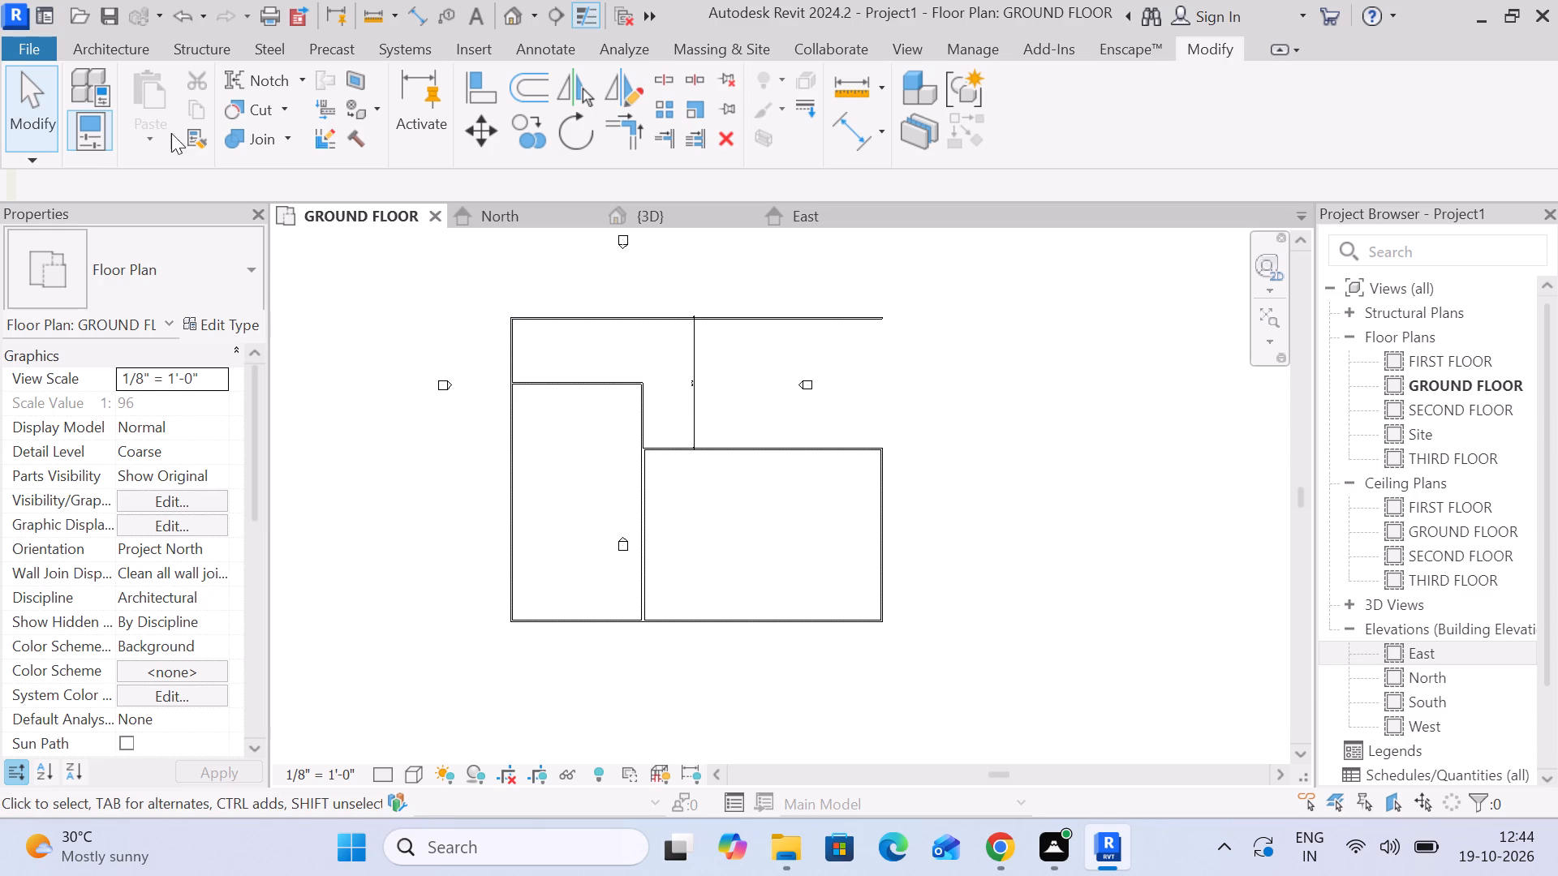
# Draw a 9" wall westward past both blocks, starting 16' south of the wide block's southeast corner in line with its east outer face.
pyautogui.click(142, 45)
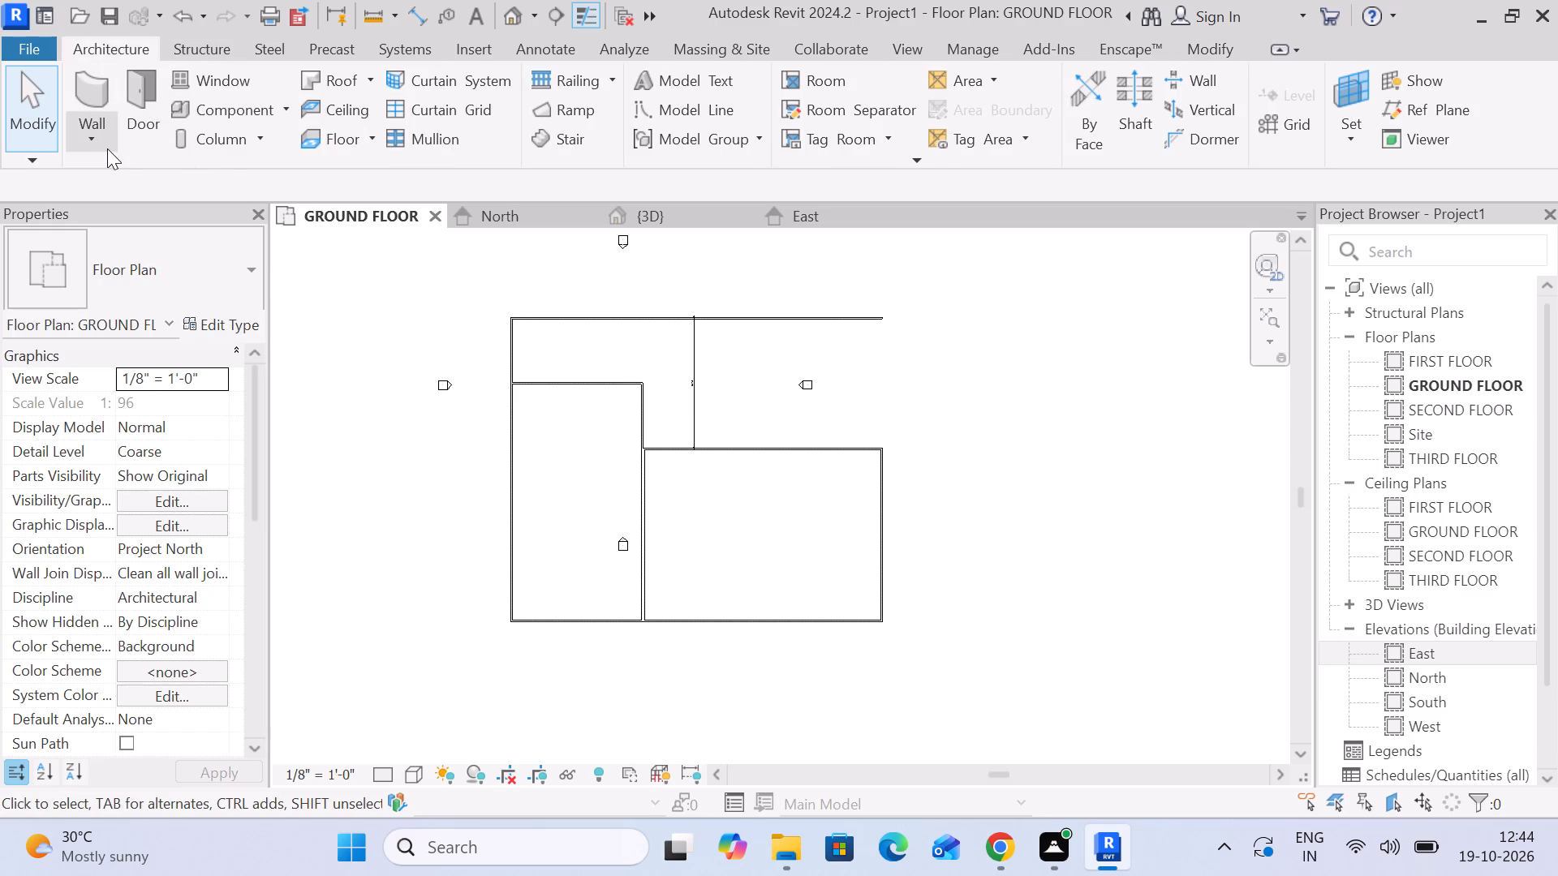
pyautogui.click(107, 148)
pyautogui.click(157, 187)
pyautogui.scroll(5, 547, 657)
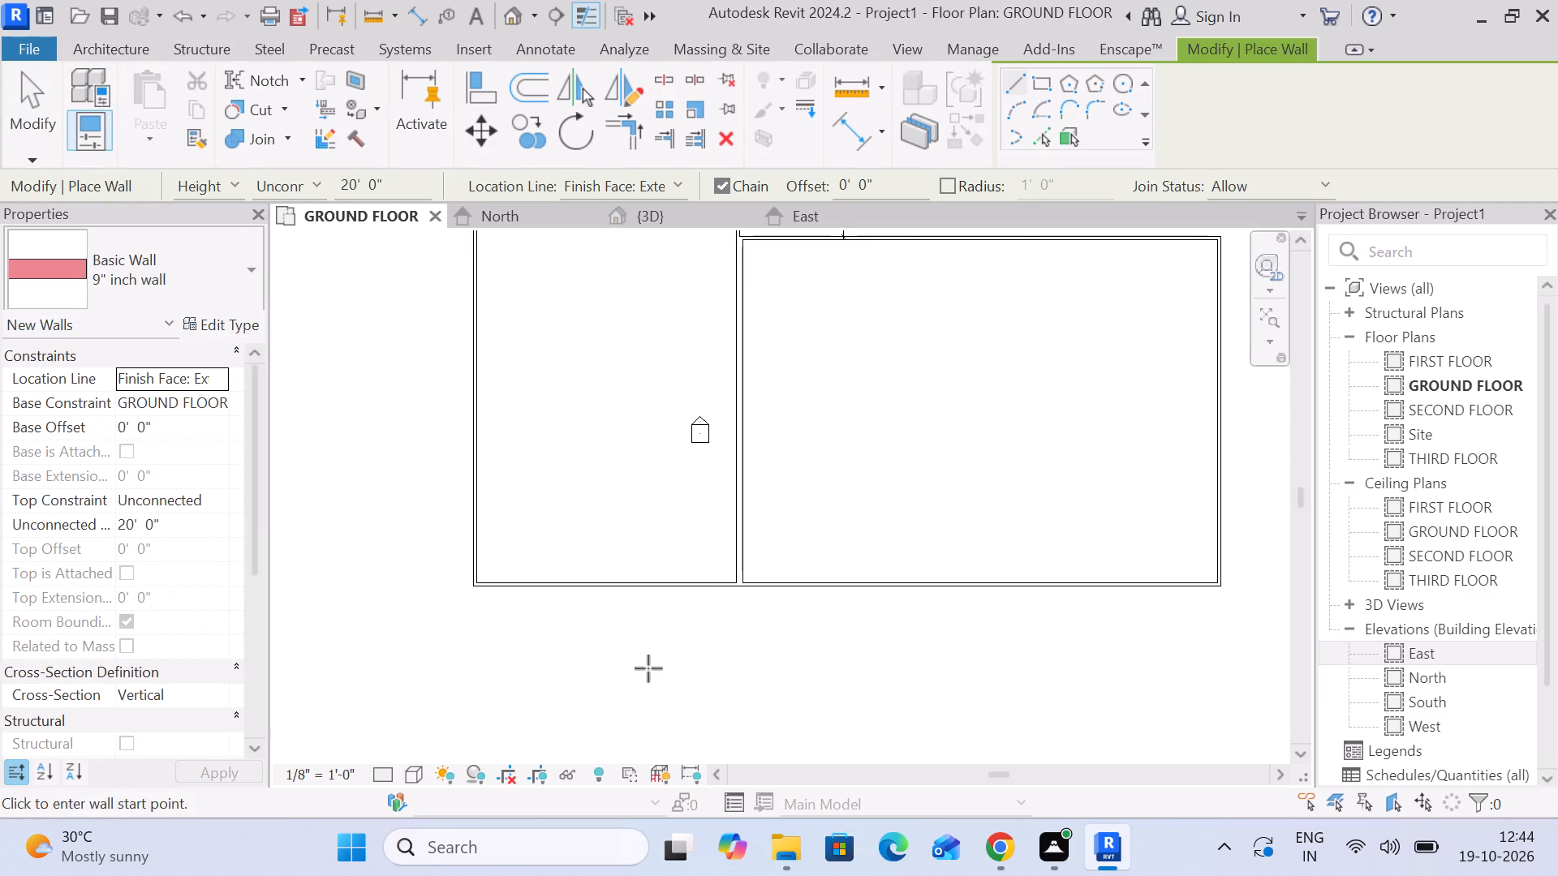
pyautogui.moveTo(864, 635); pyautogui.dragTo(491, 530, button='middle')
pyautogui.scroll(3, 840, 468)
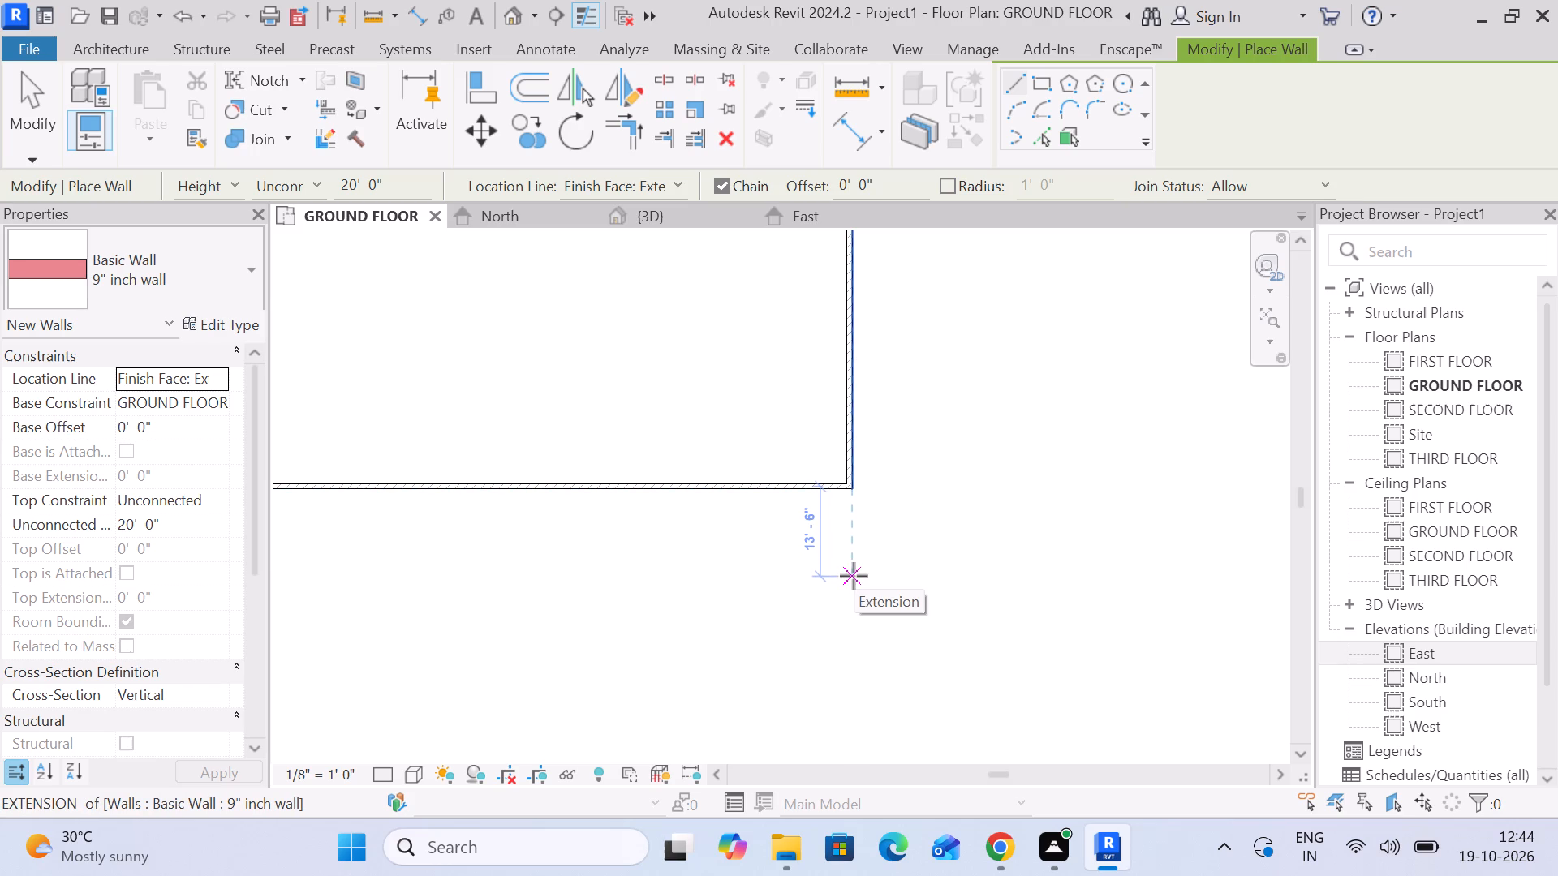
pyautogui.click(854, 576)
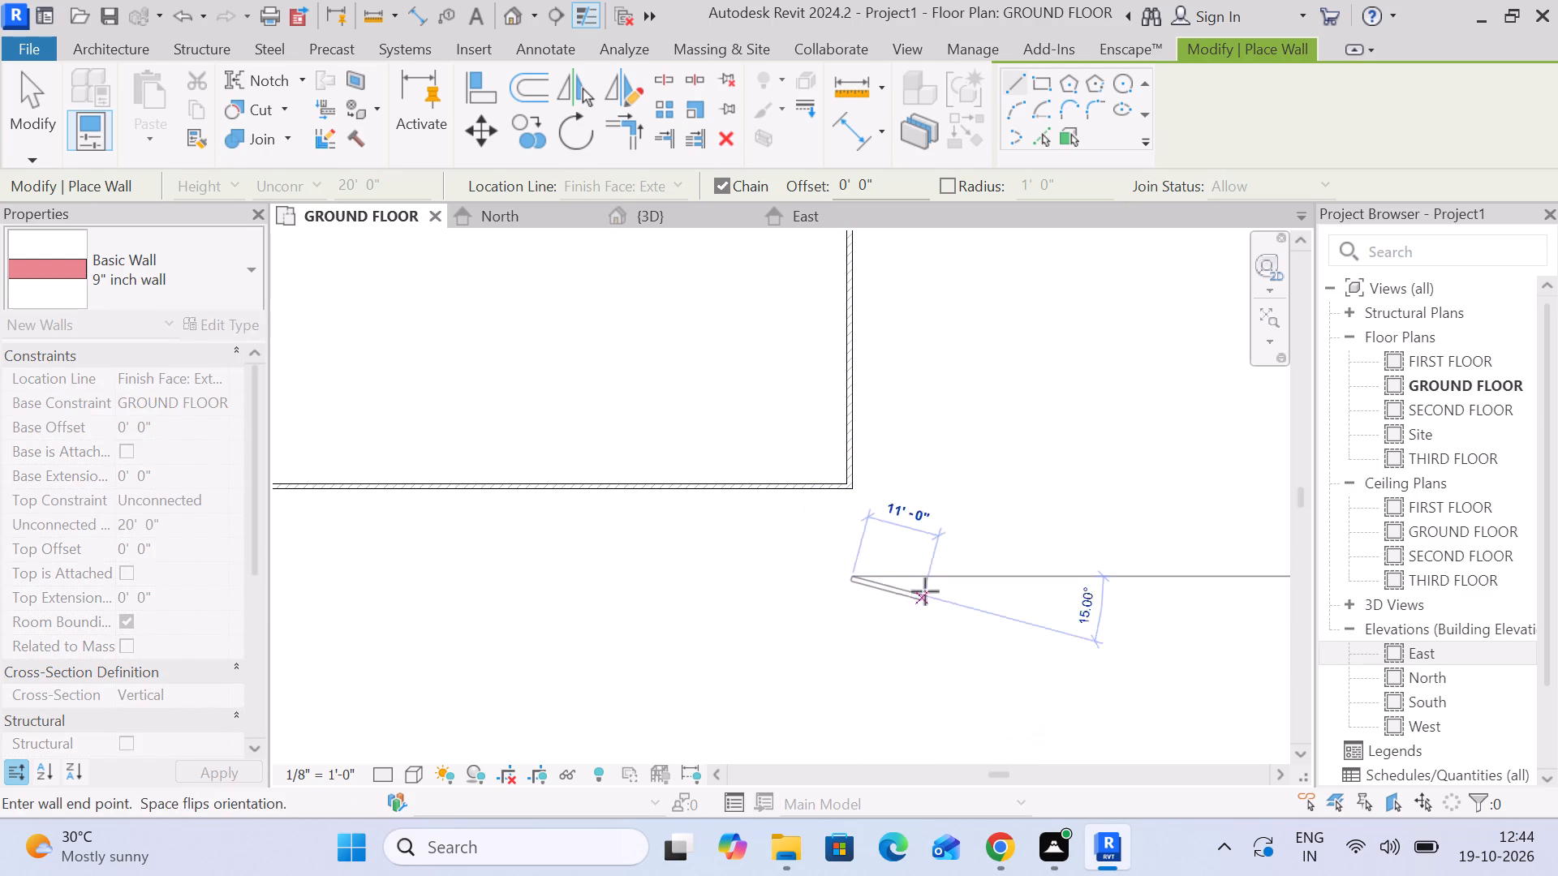
pyautogui.hotkey('ctrl', 'z')
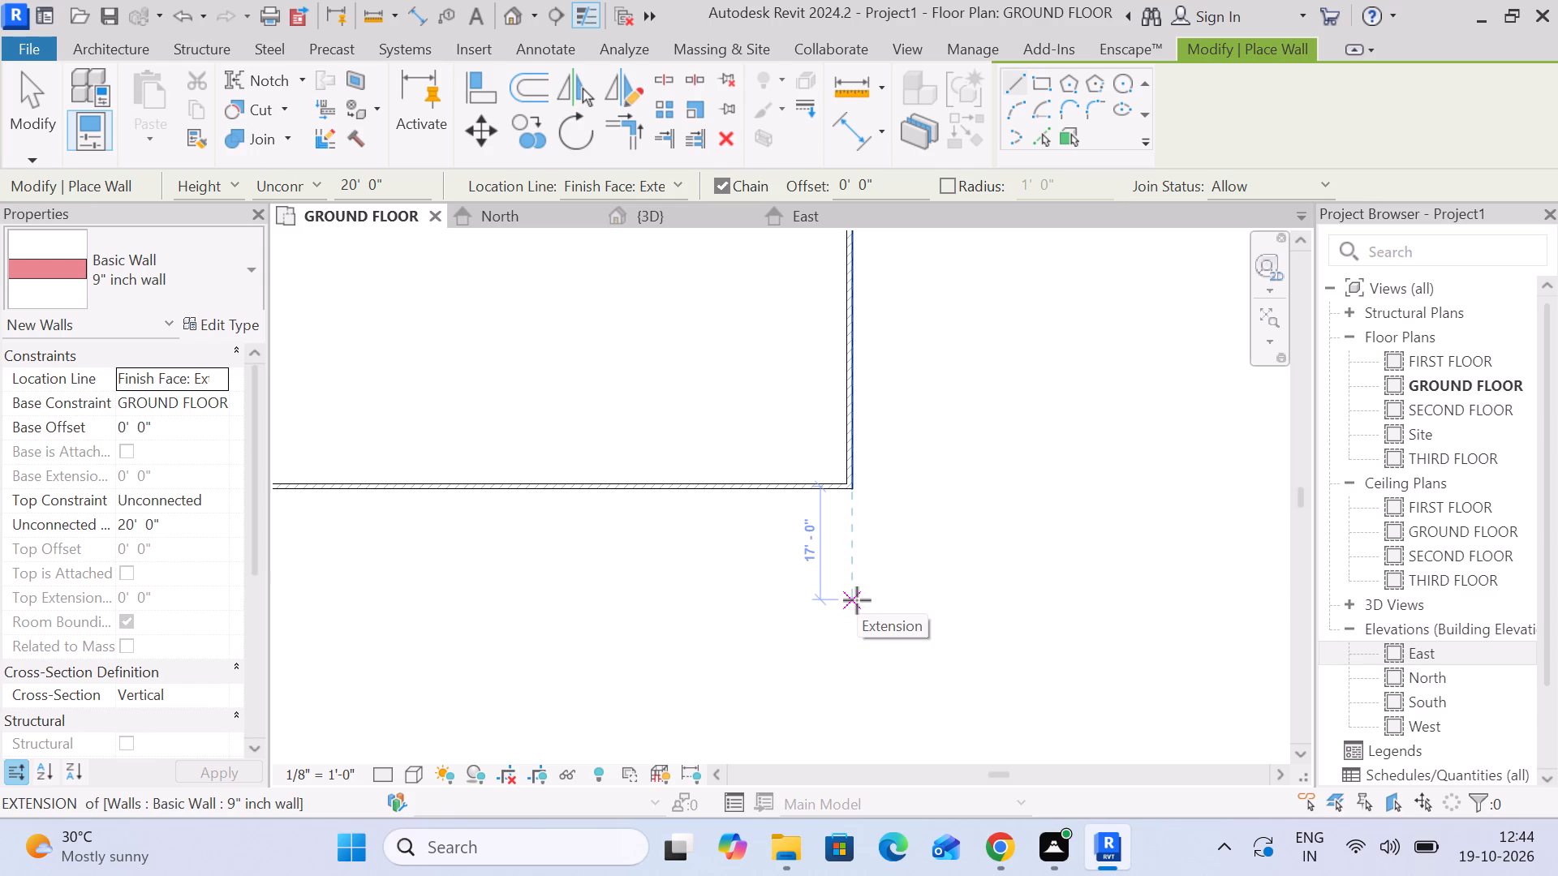
pyautogui.click(857, 598)
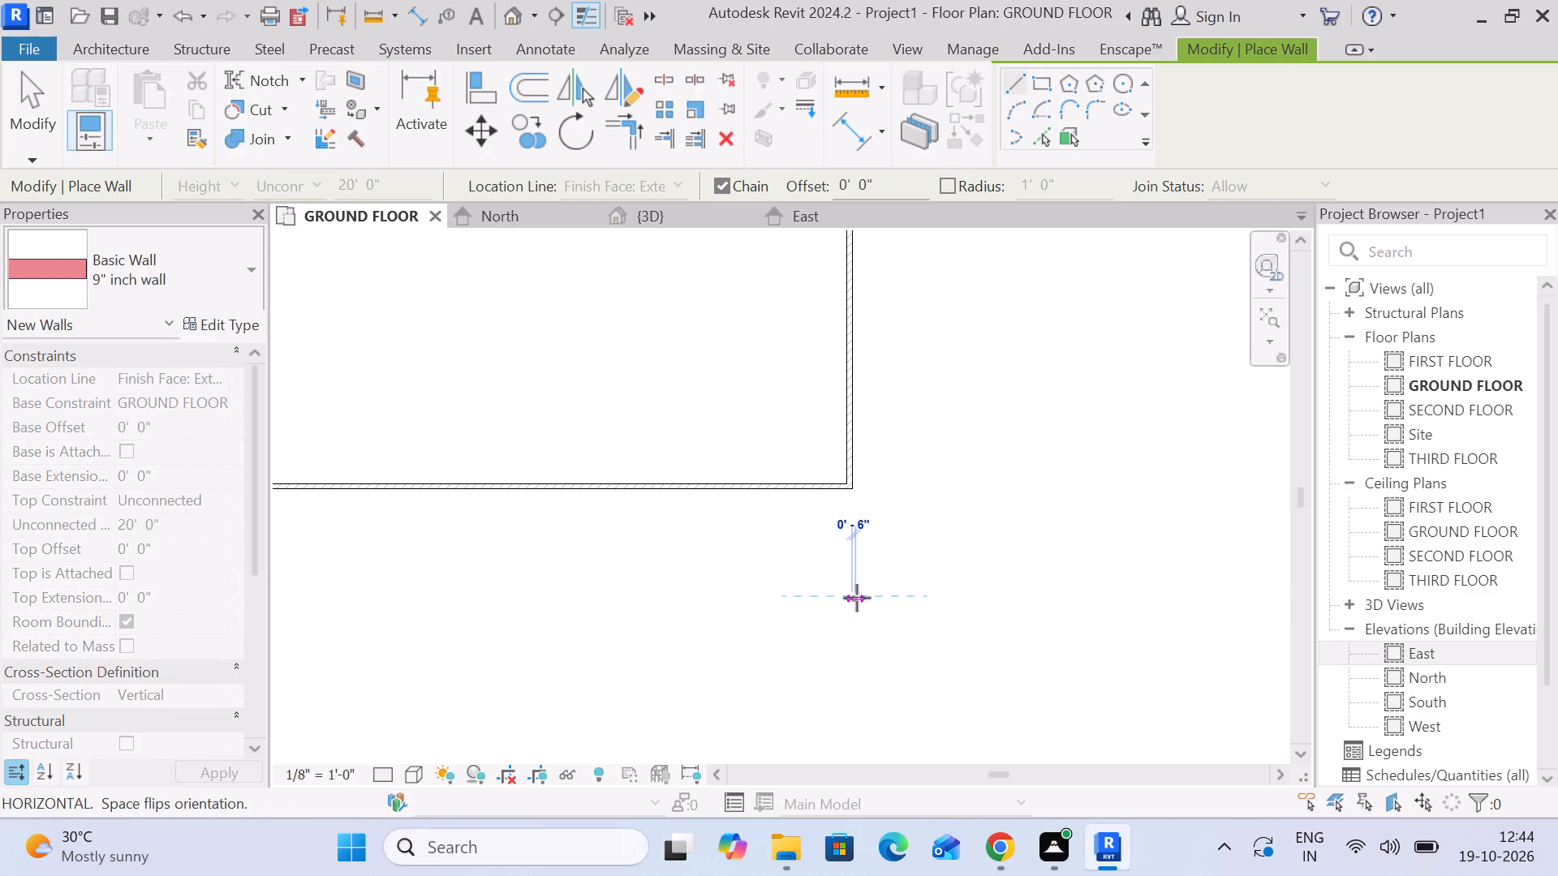
pyautogui.hotkey('ctrl', 'z')
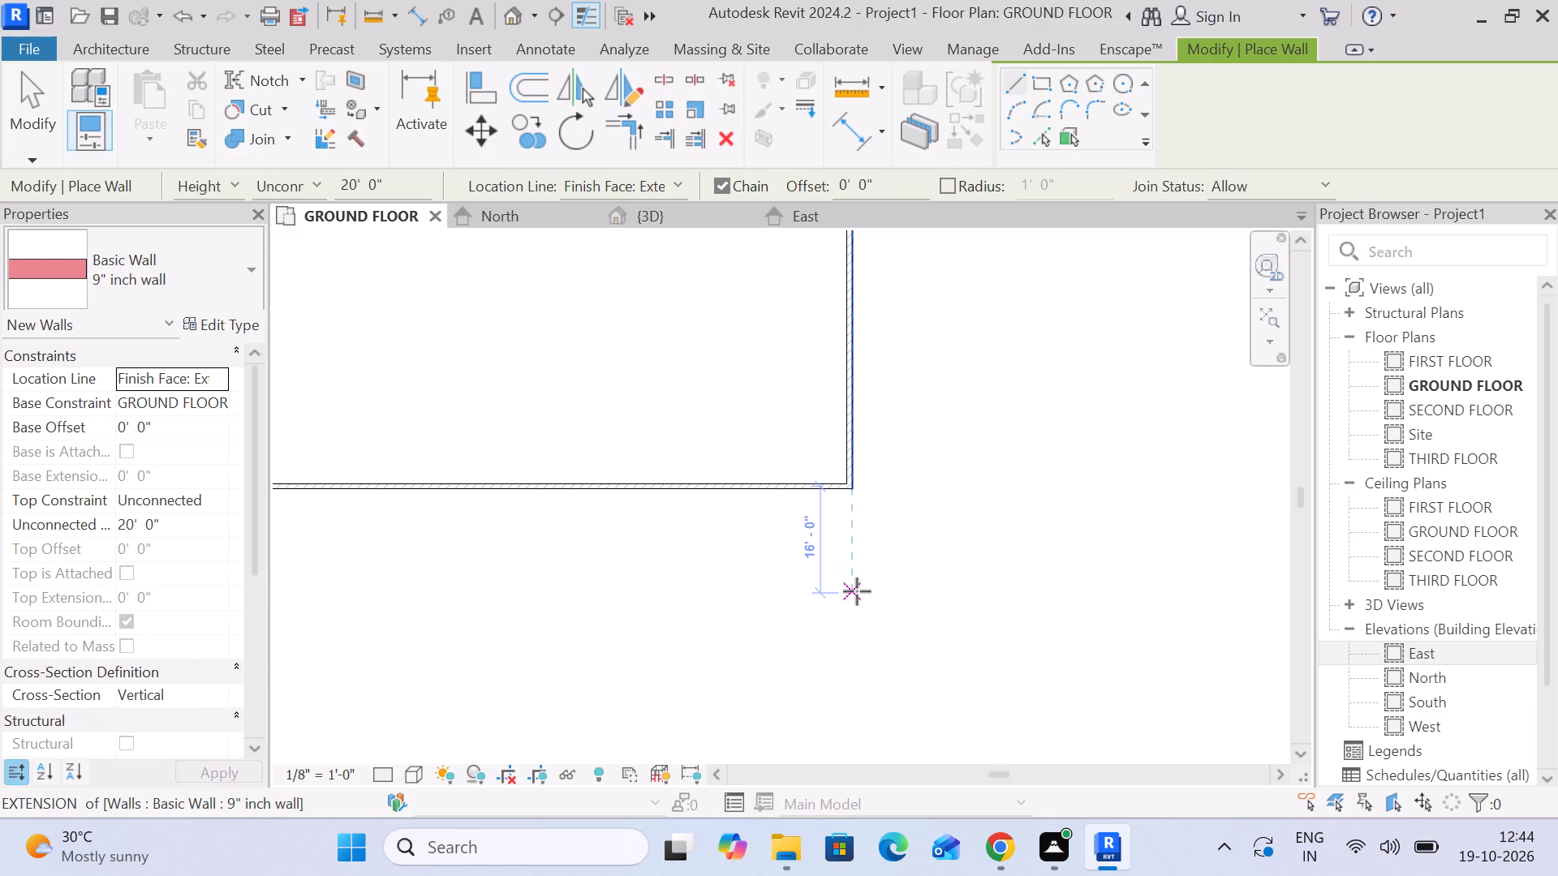
pyautogui.click(857, 591)
pyautogui.scroll(-5, 626, 556)
pyautogui.moveTo(619, 560); pyautogui.dragTo(902, 434, button='middle')
pyautogui.scroll(1, 902, 434)
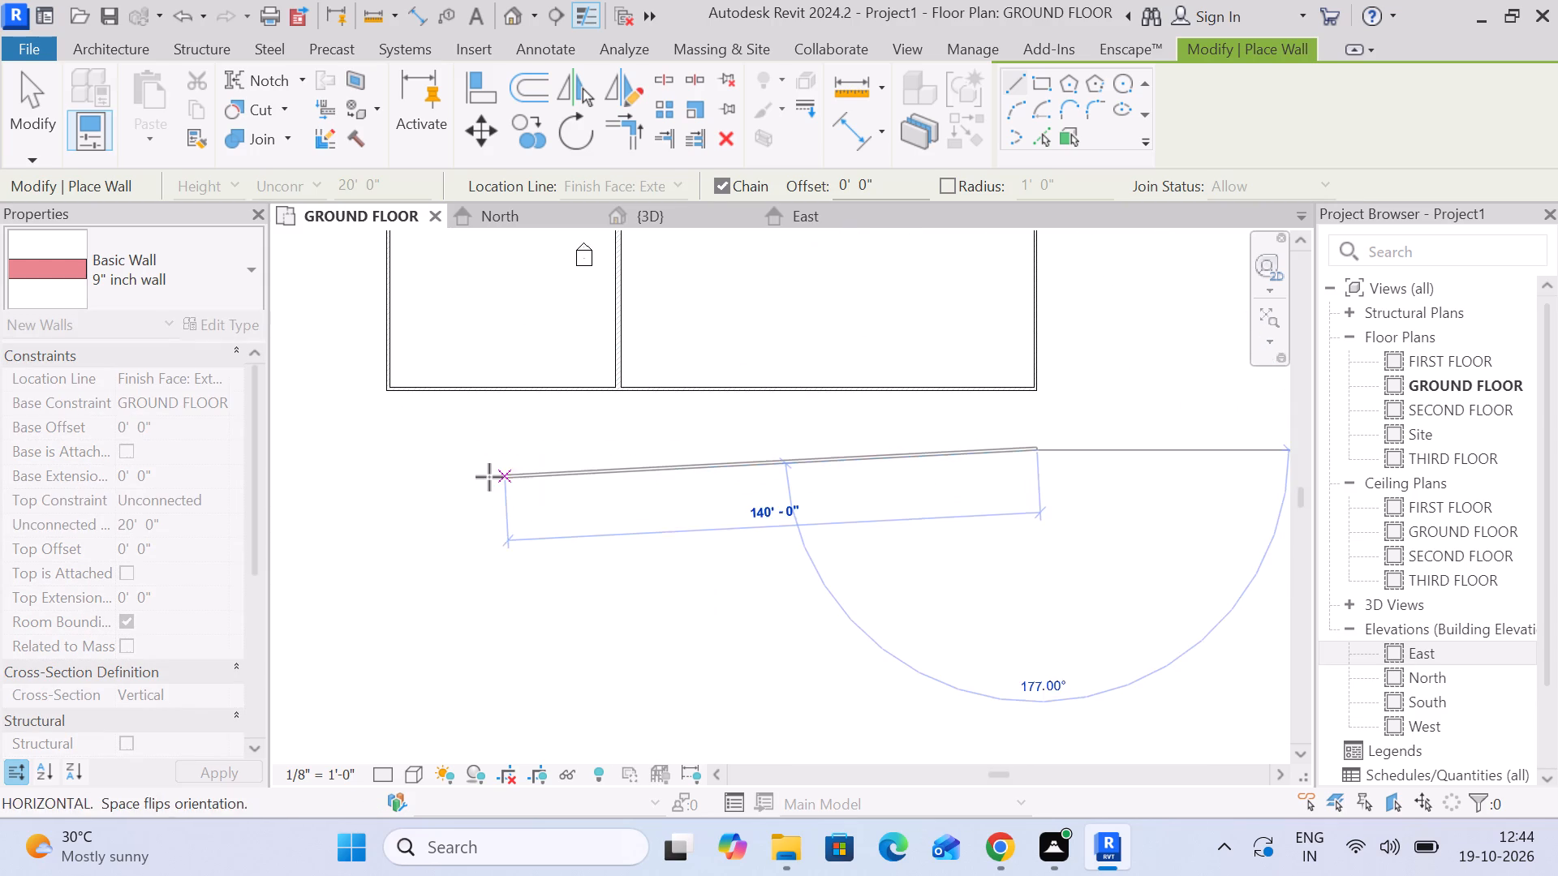
pyautogui.scroll(4, 379, 431)
pyautogui.moveTo(383, 432); pyautogui.dragTo(592, 469, button='middle')
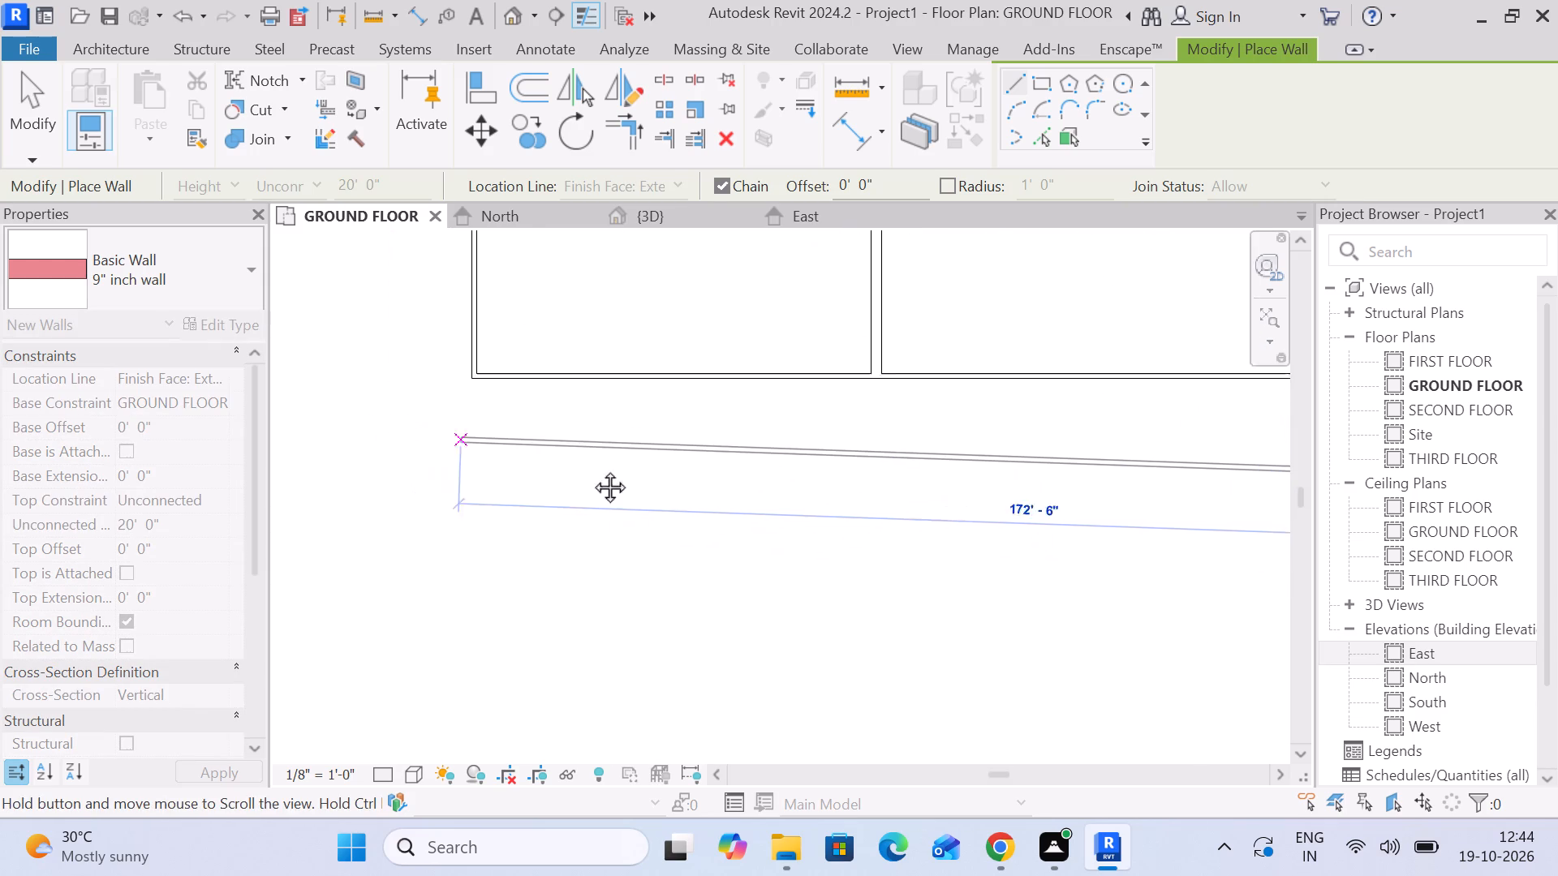
pyautogui.moveTo(592, 469); pyautogui.dragTo(686, 482, button='middle')
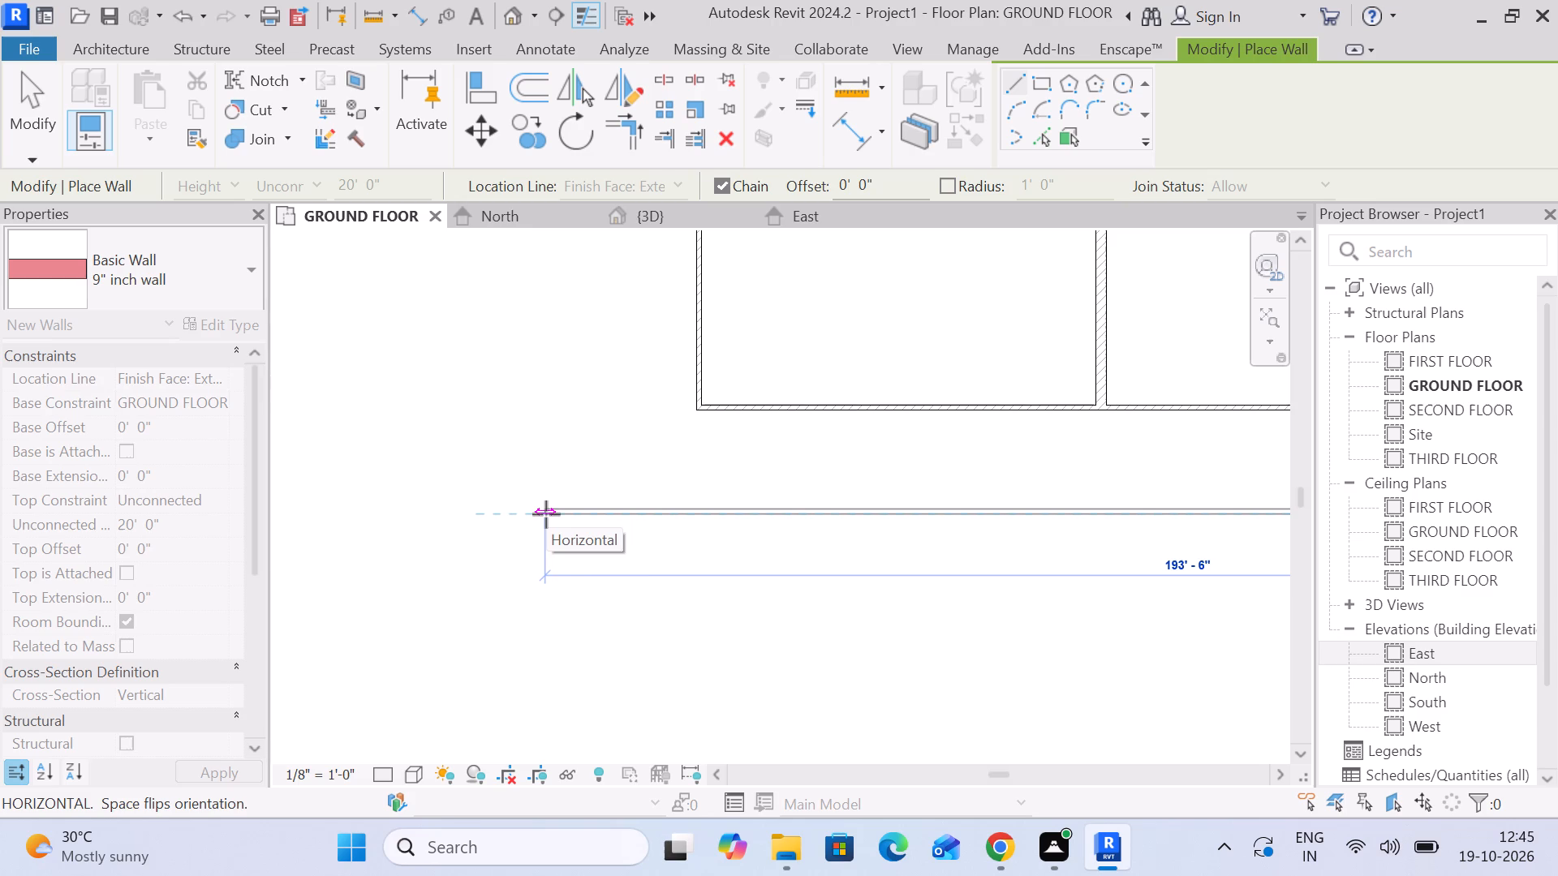
pyautogui.scroll(-3, 546, 514)
pyautogui.moveTo(546, 514); pyautogui.dragTo(522, 505, button='middle')
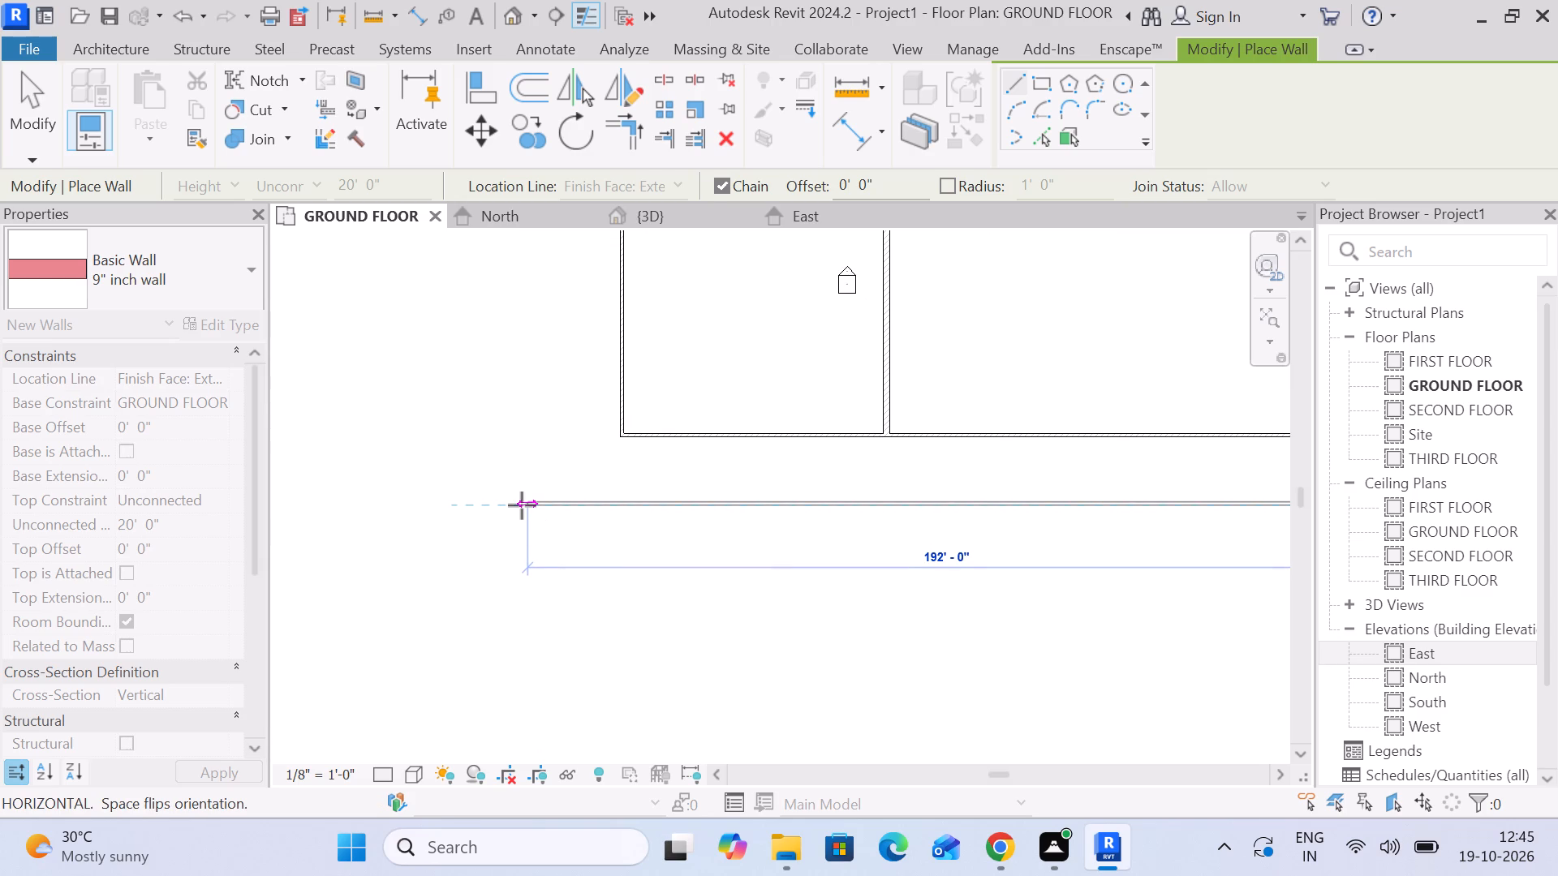
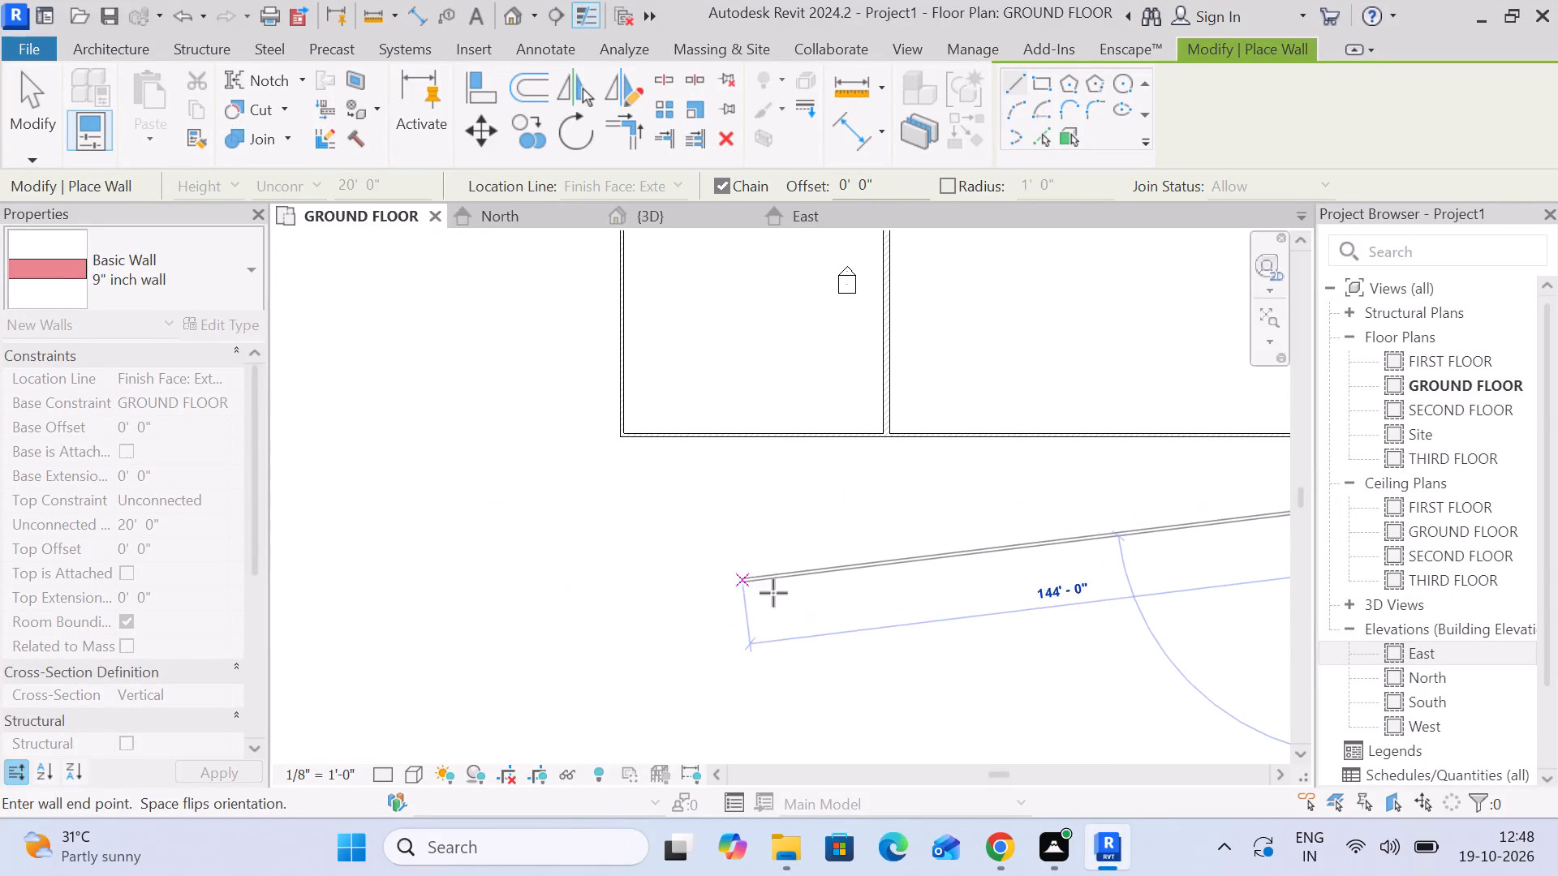
# Finish the horizontal outer south wall at 170' 4 1/2" long, ending in line with the west outer face of the west block.
pyautogui.scroll(-5, 830, 537)
pyautogui.moveTo(829, 536); pyautogui.dragTo(641, 513, button='middle')
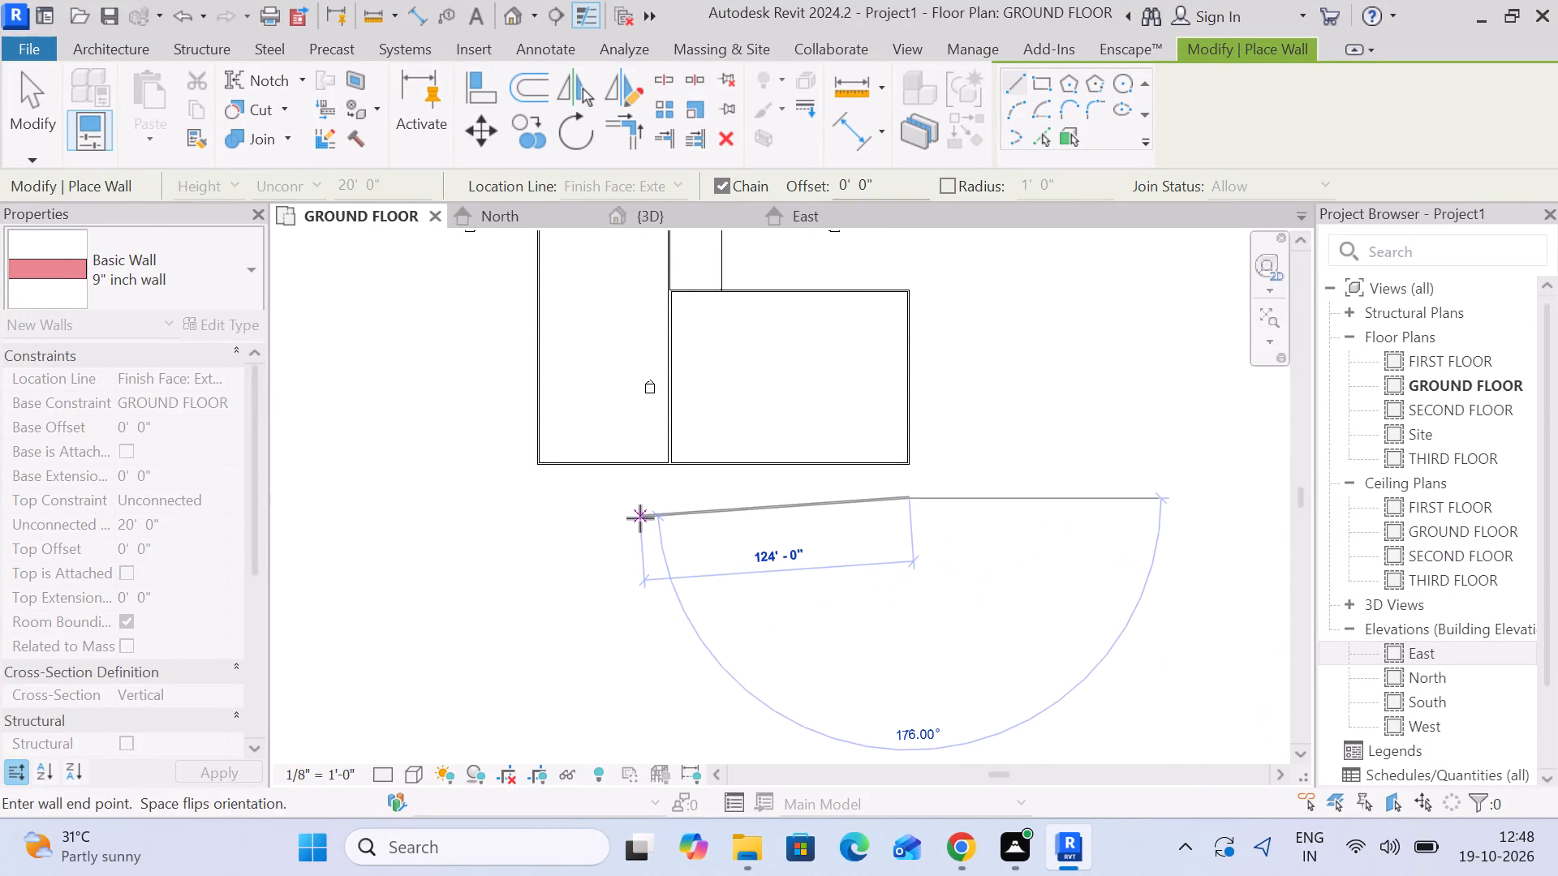
pyautogui.scroll(2, 502, 483)
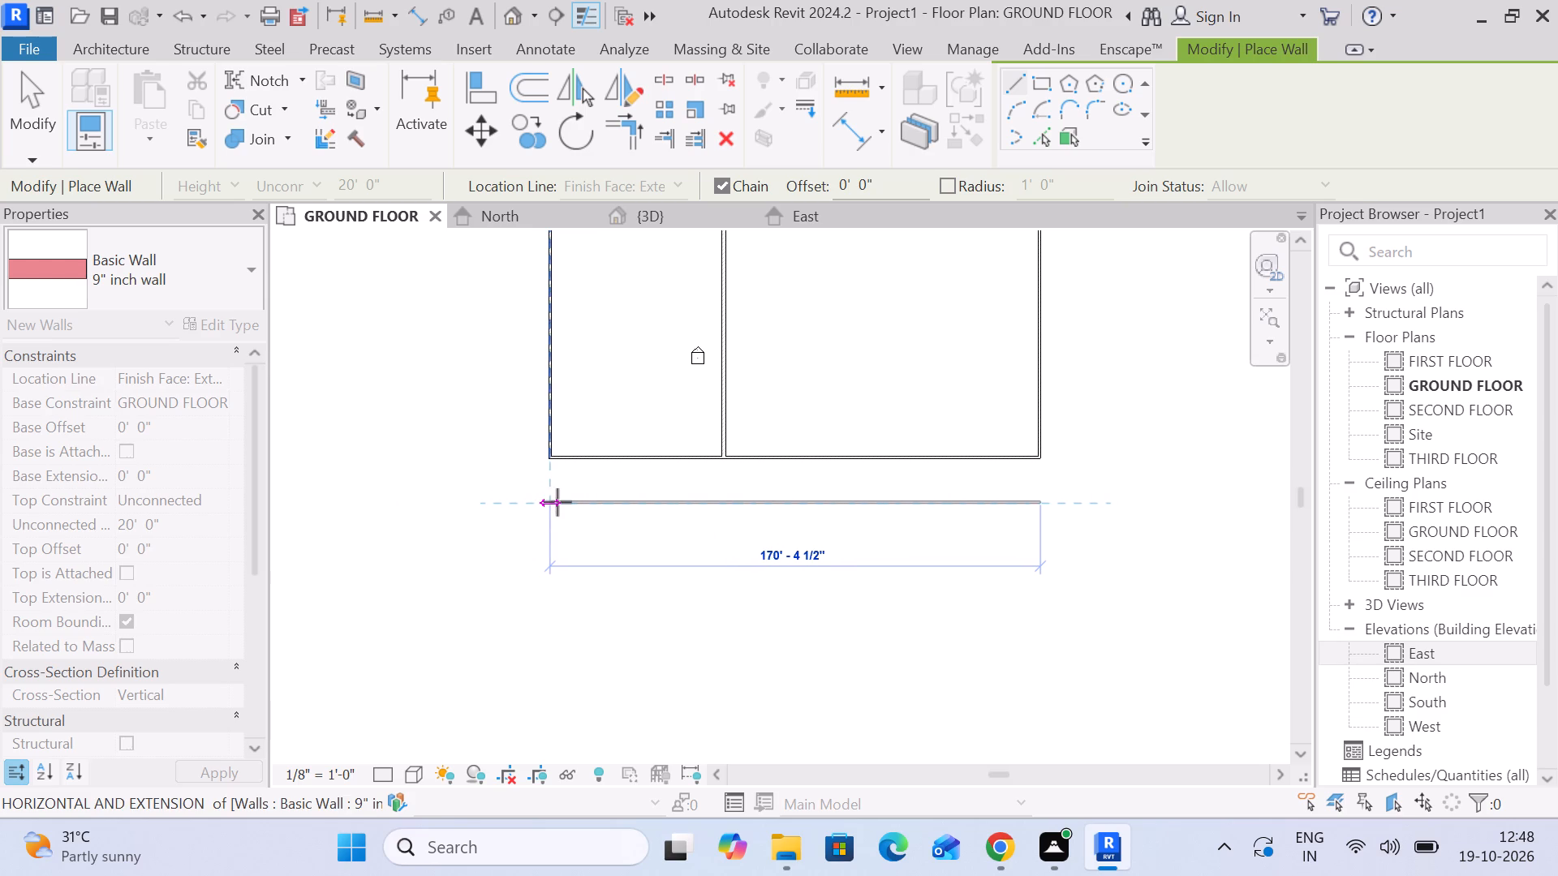
pyautogui.scroll(5, 549, 508)
pyautogui.moveTo(536, 527); pyautogui.dragTo(624, 539, button='middle')
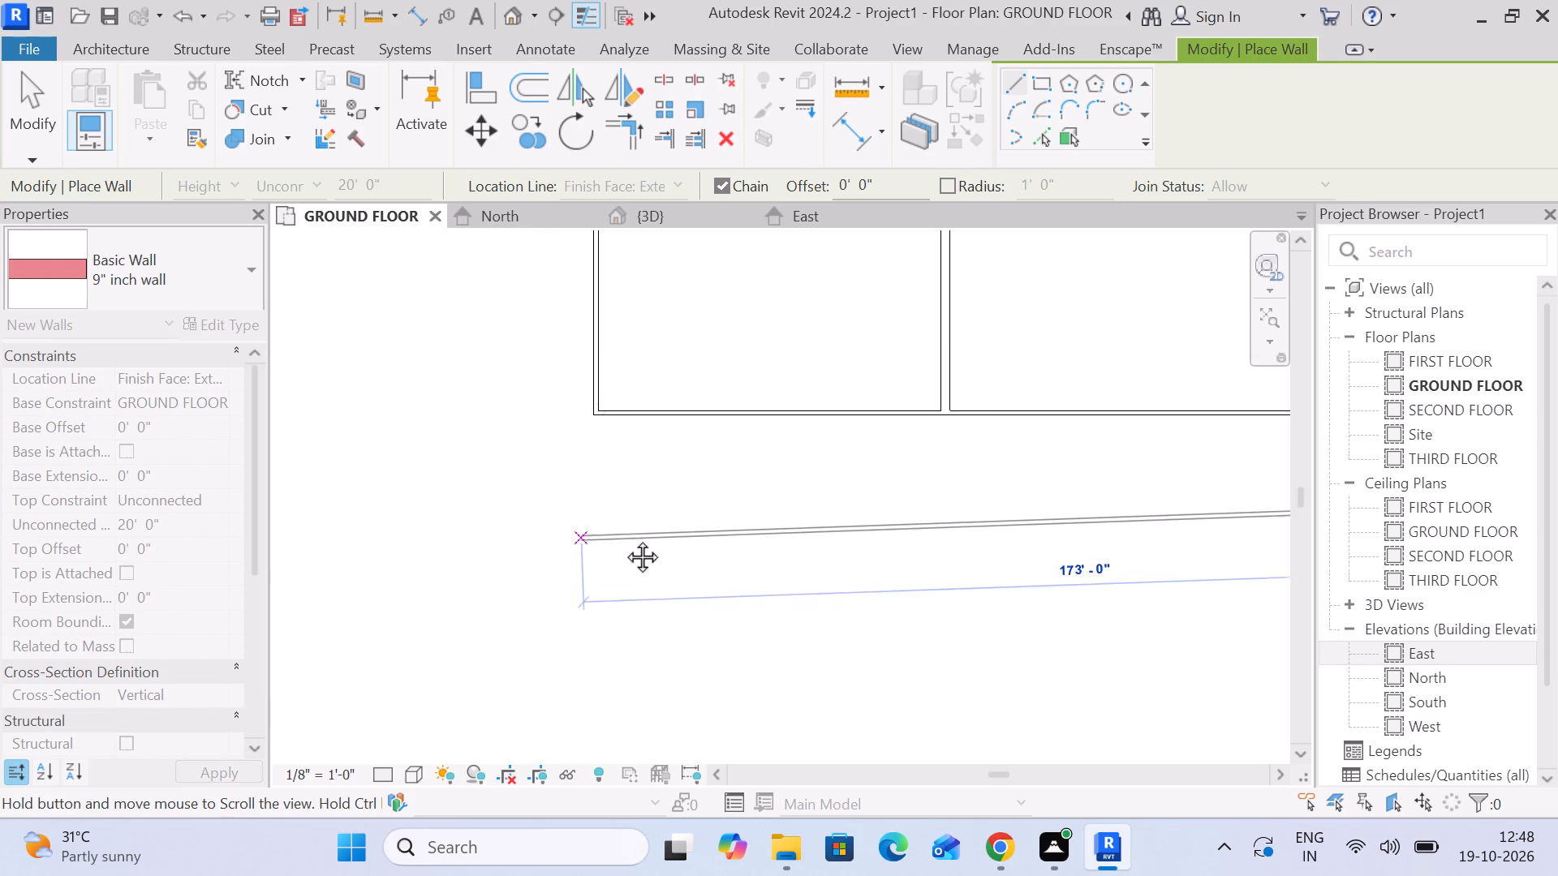
pyautogui.moveTo(624, 539); pyautogui.dragTo(673, 546, button='middle')
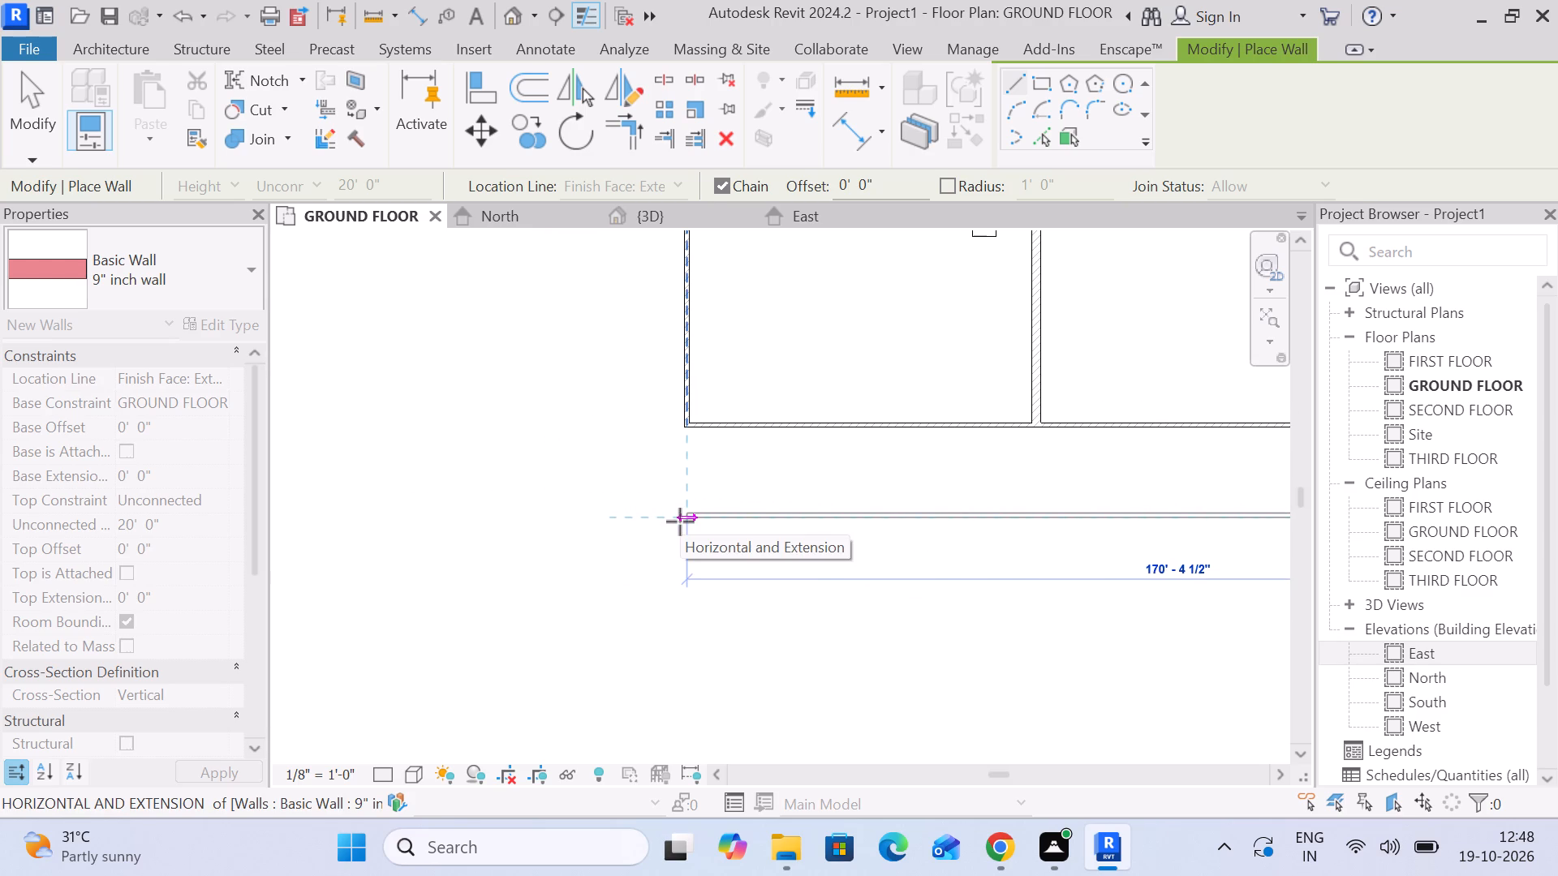
pyautogui.click(686, 517)
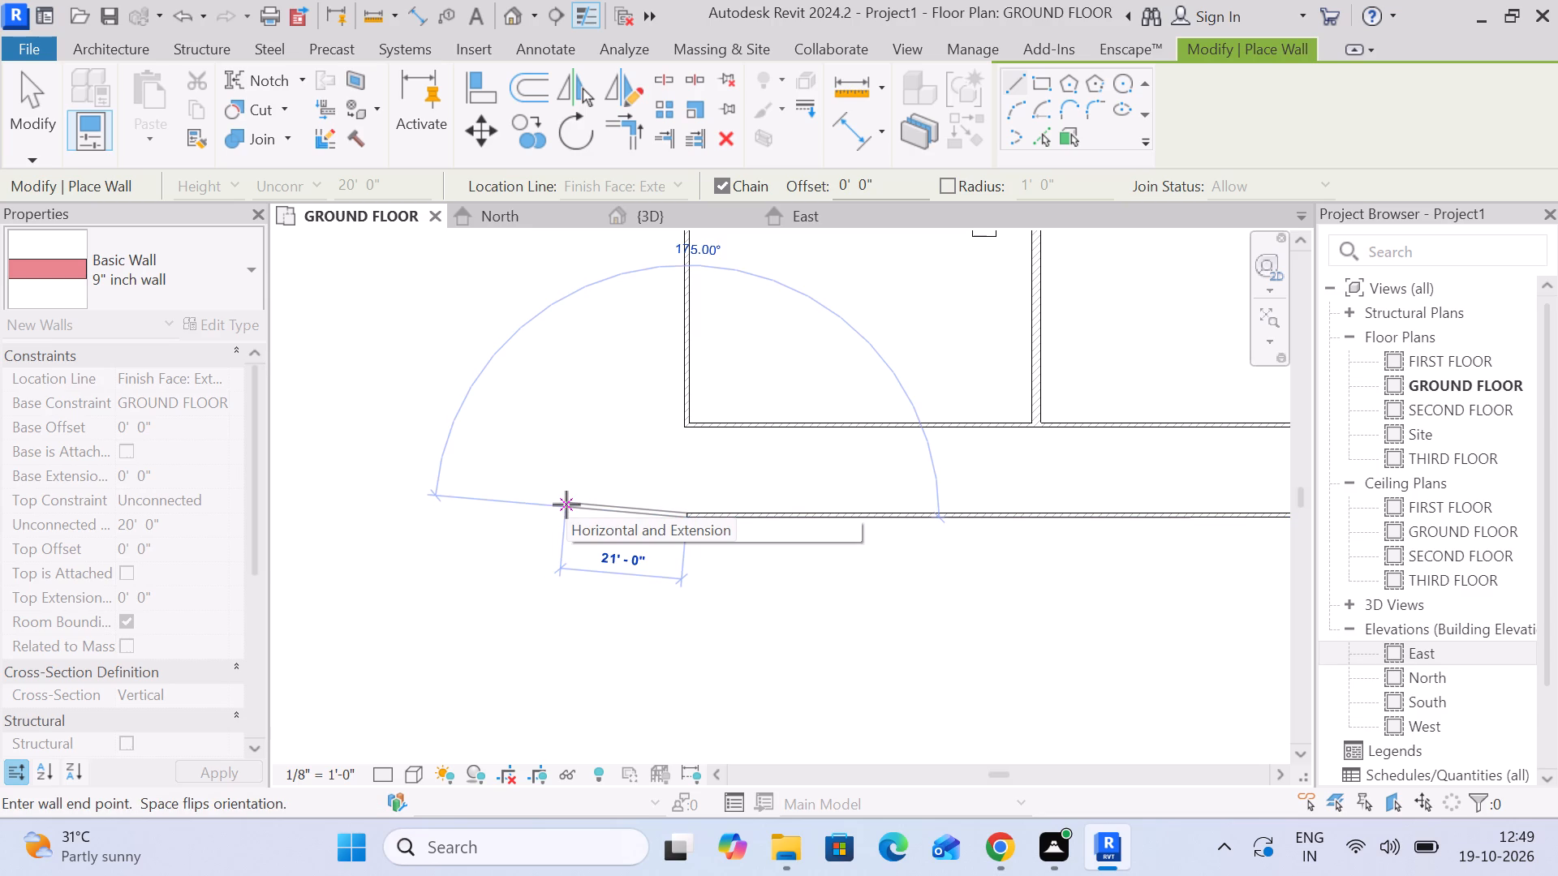
pyautogui.click(1055, 847)
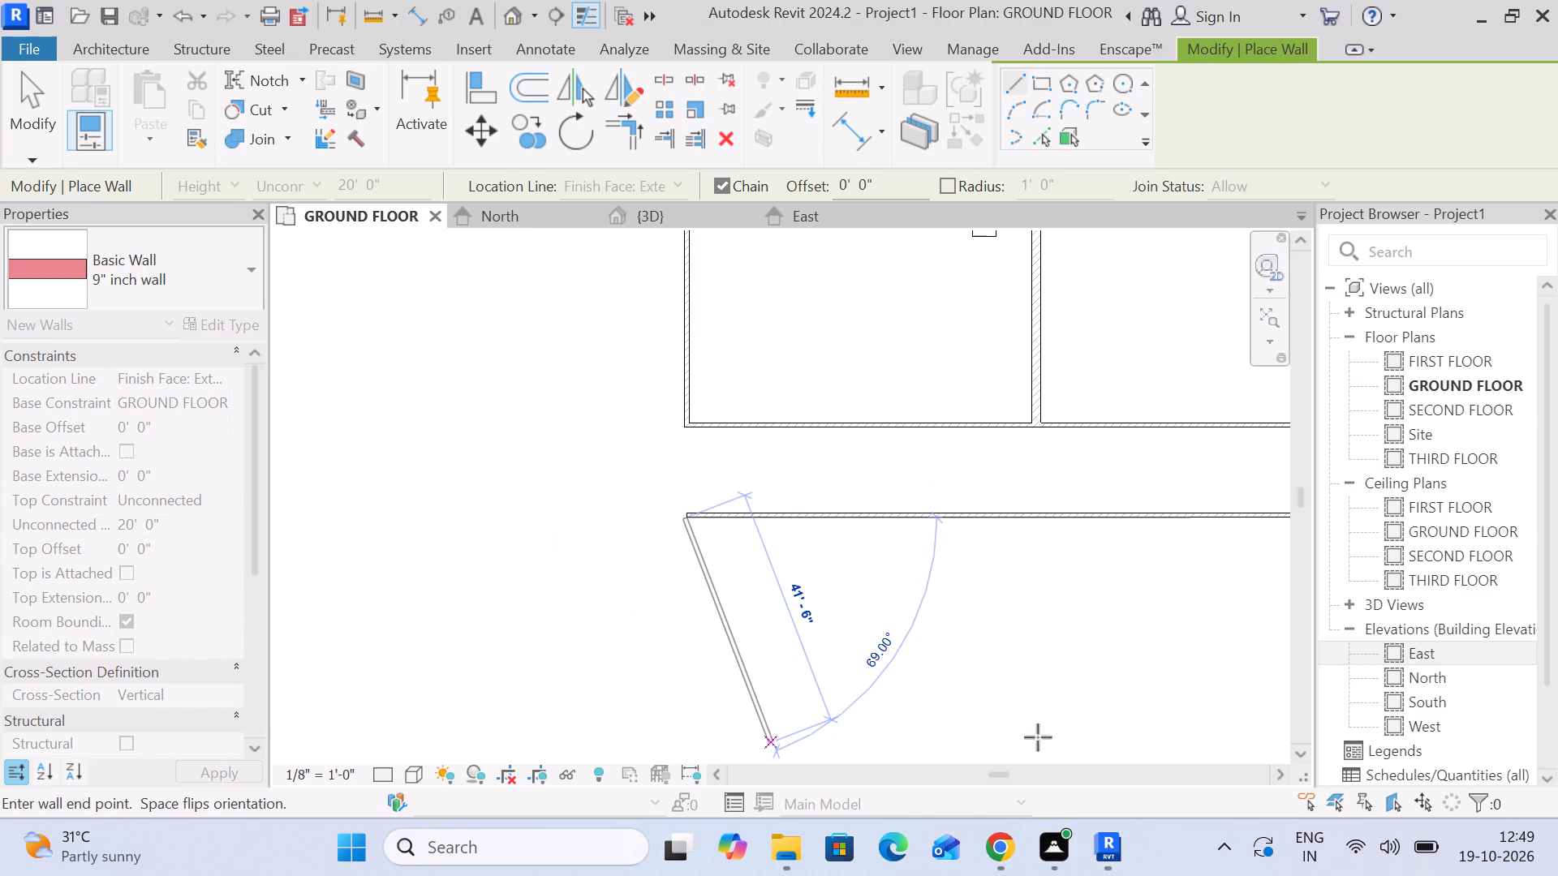
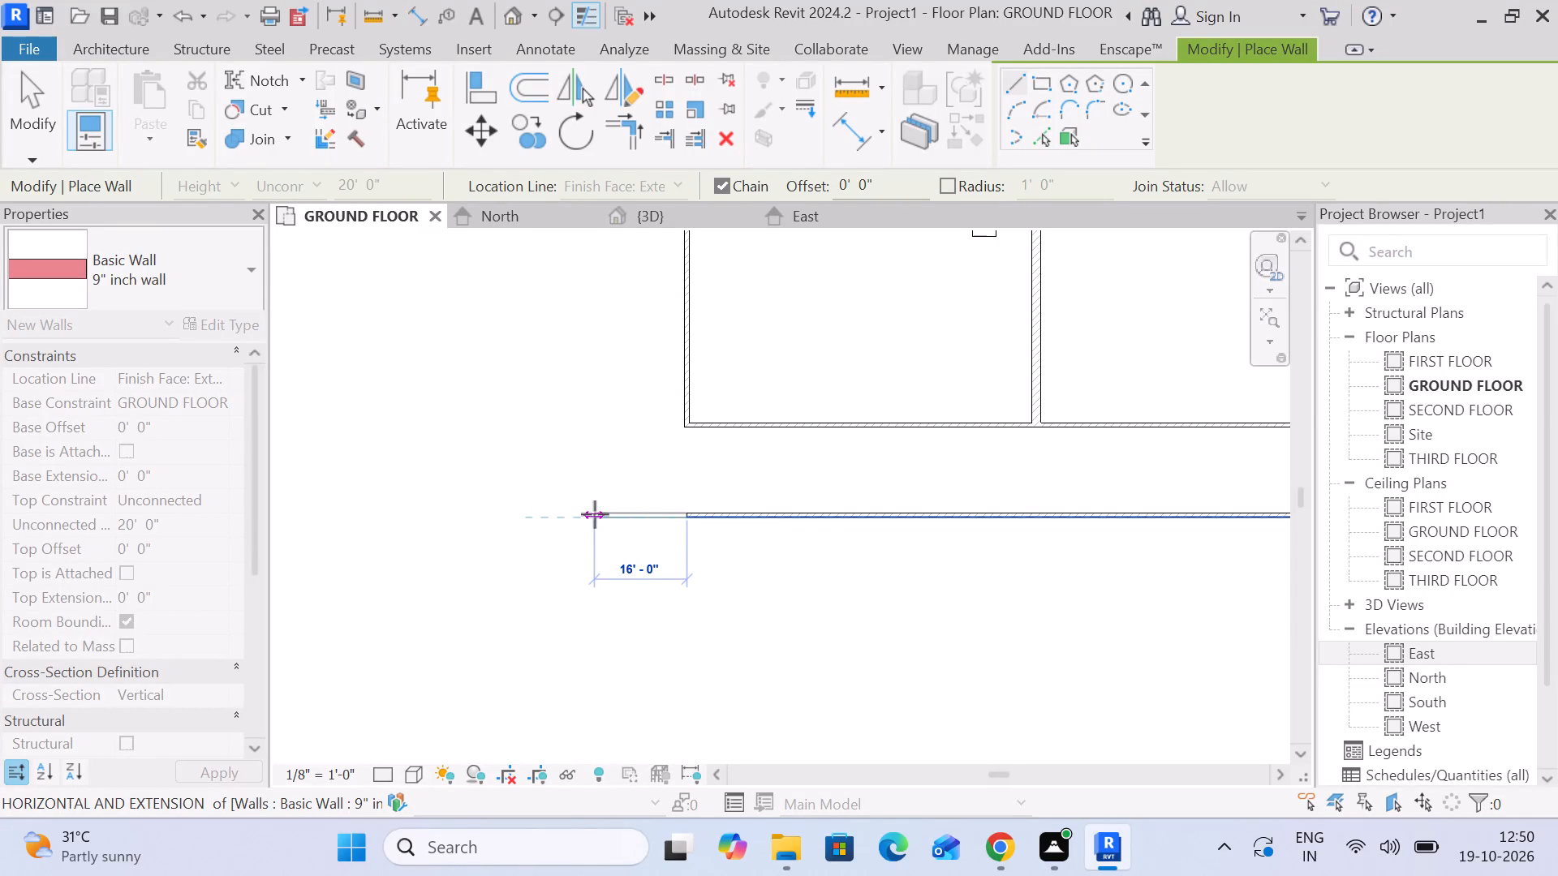
# Continue the outer south wall westward with a horizontal wall segment 16' 0" long.
pyautogui.click(595, 514)
# Draw a vertical outer west wall northward from the new south-west corner, ending level with the outer north wall.
pyautogui.scroll(-6, 600, 361)
pyautogui.moveTo(589, 374); pyautogui.dragTo(612, 777, button='middle')
pyautogui.scroll(1, 599, 698)
pyautogui.scroll(-4, 613, 359)
pyautogui.moveTo(613, 361); pyautogui.dragTo(587, 517, button='middle')
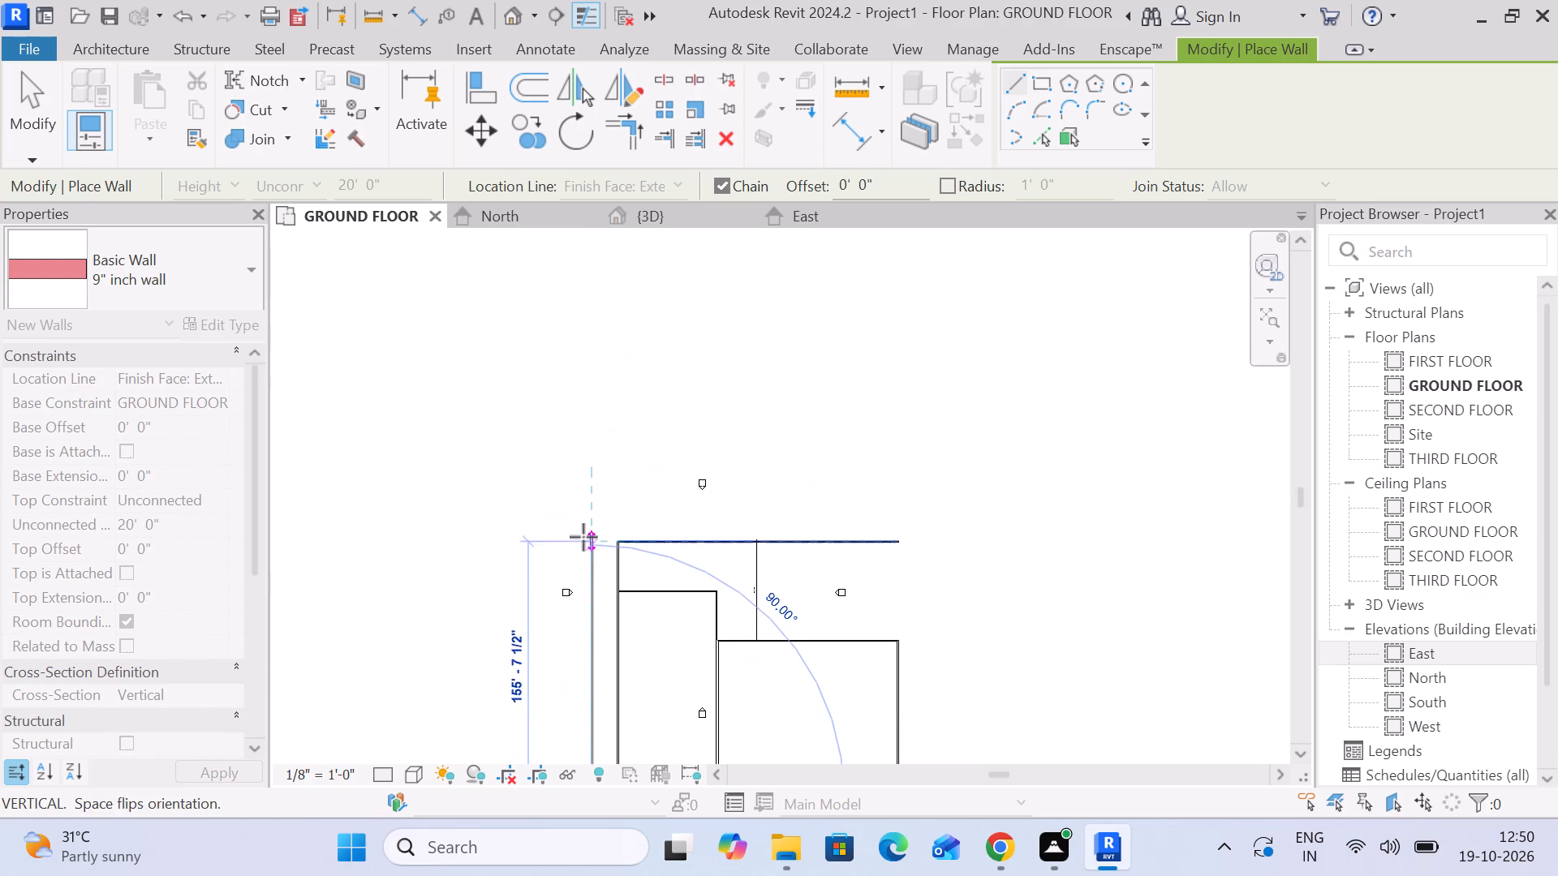
pyautogui.scroll(9, 583, 537)
pyautogui.click(614, 548)
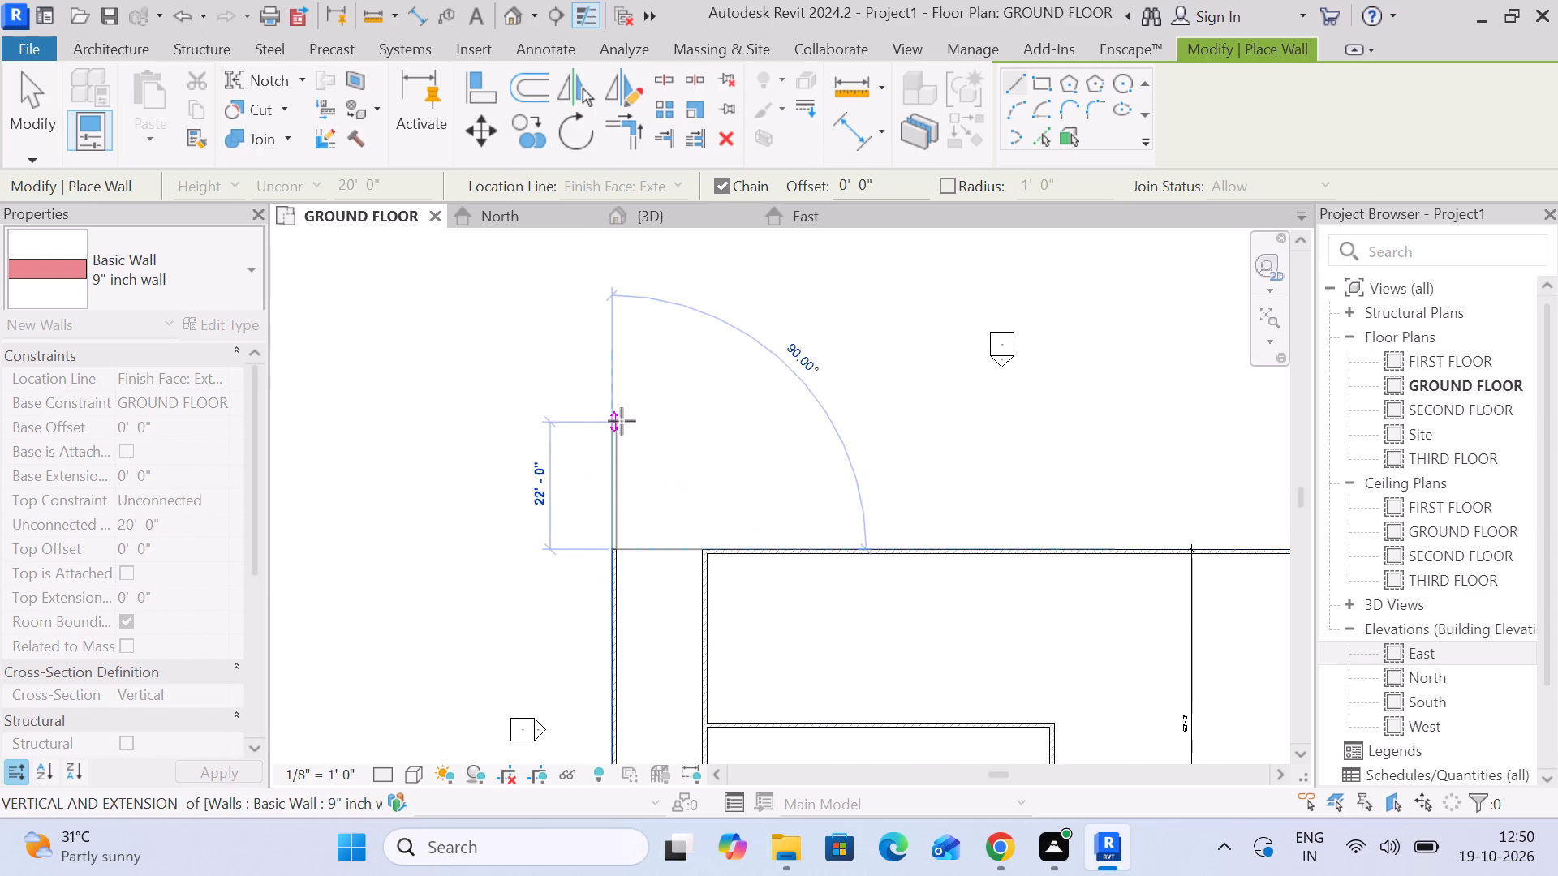
# Continue the outer west wall northward with a vertical segment 120' 0" long.
pyautogui.scroll(-4, 622, 421)
pyautogui.moveTo(622, 427); pyautogui.dragTo(614, 632, button='middle')
pyautogui.scroll(-3, 606, 412)
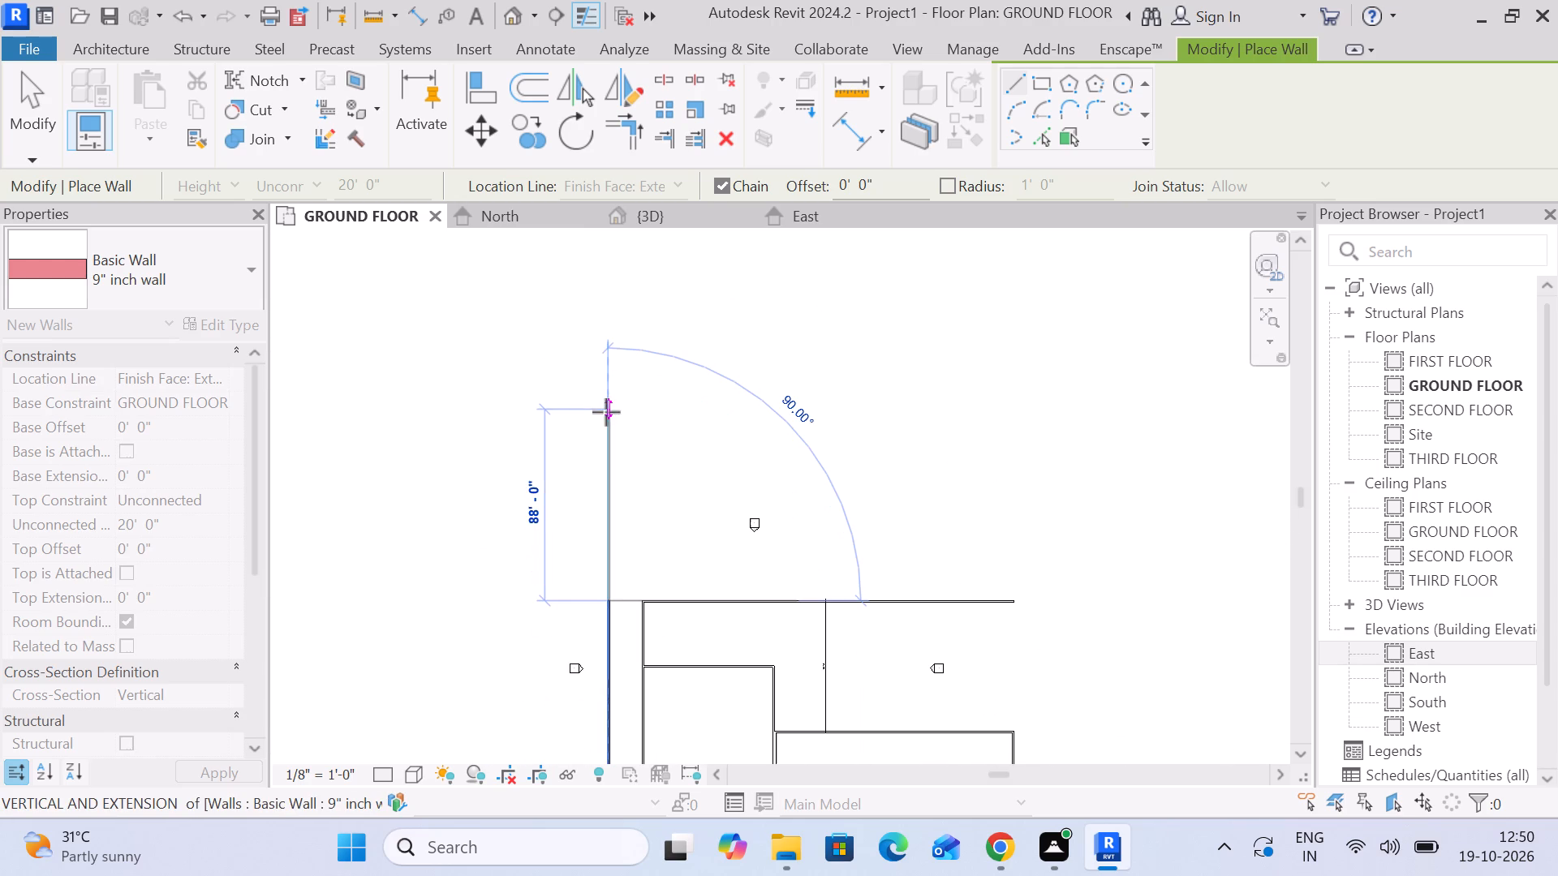
pyautogui.scroll(-4, 600, 360)
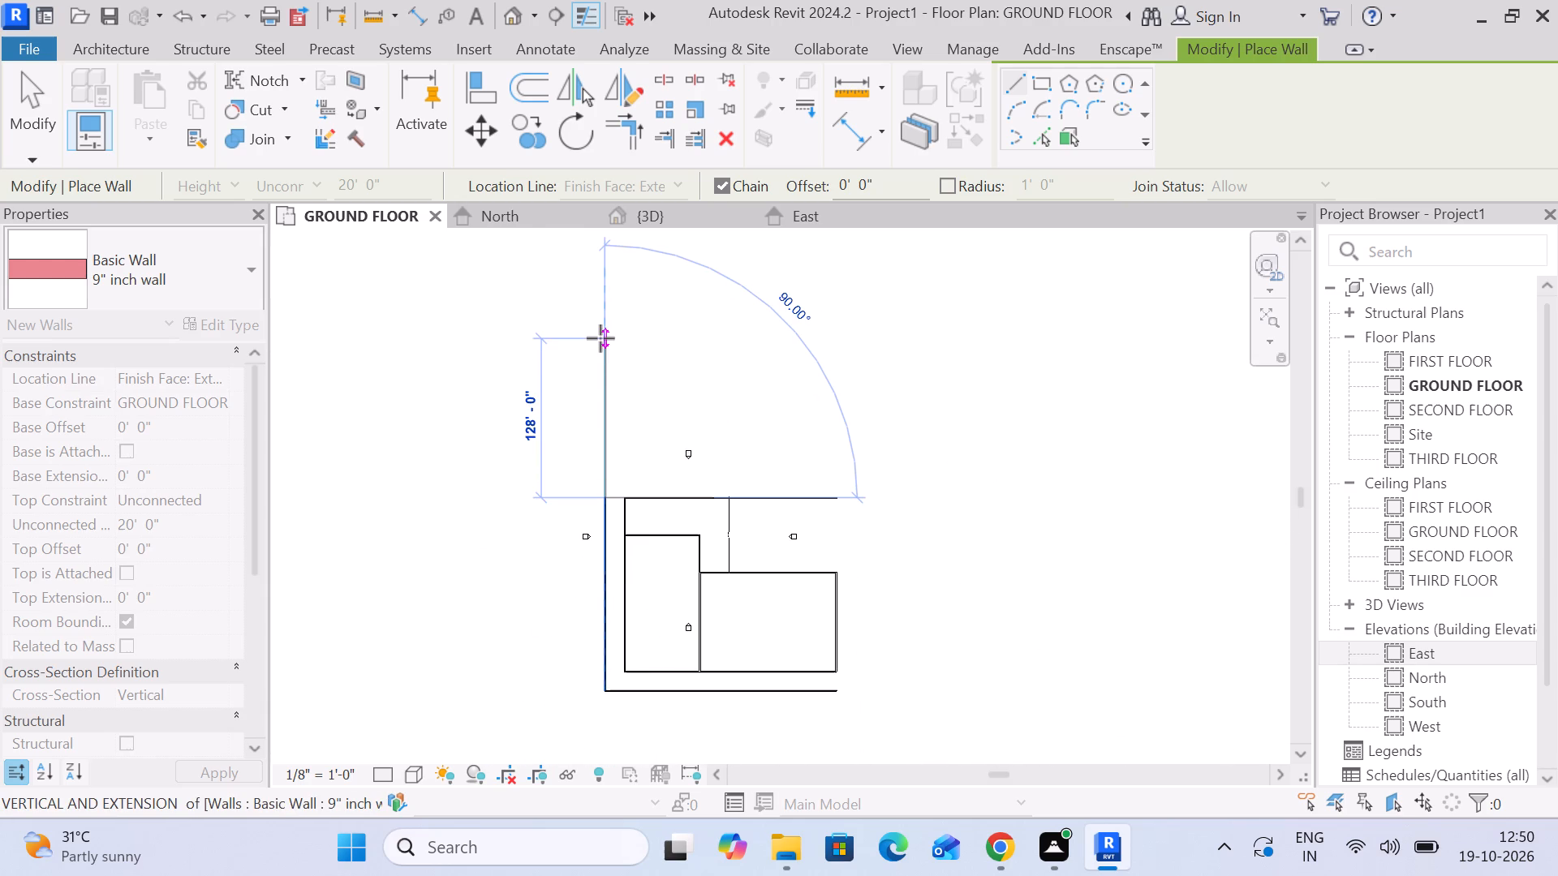
pyautogui.moveTo(600, 325); pyautogui.dragTo(600, 426, button='middle')
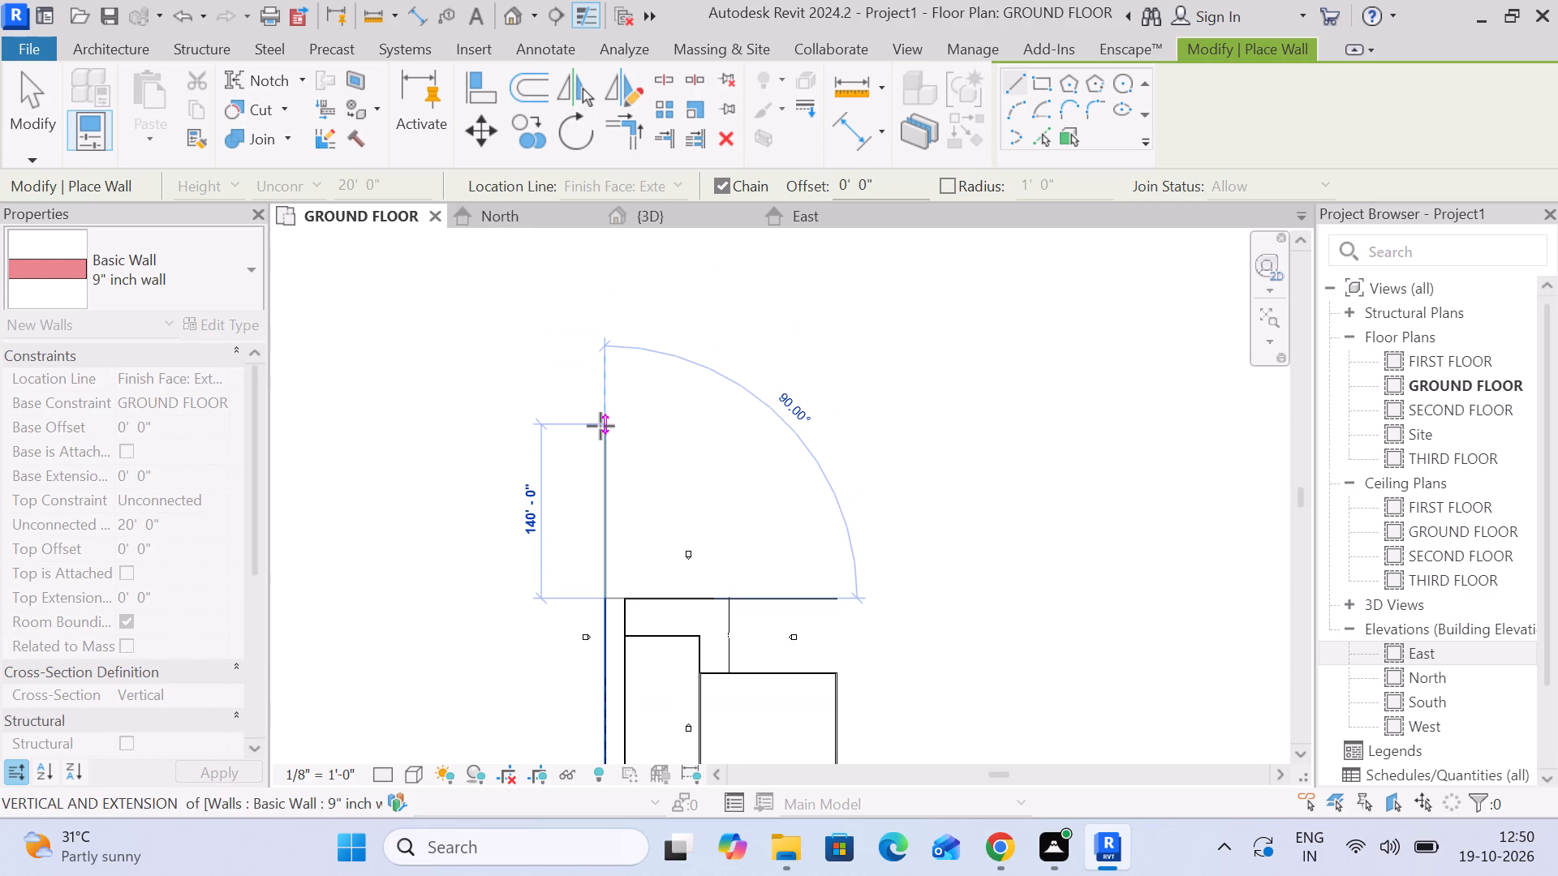
pyautogui.scroll(2, 600, 417)
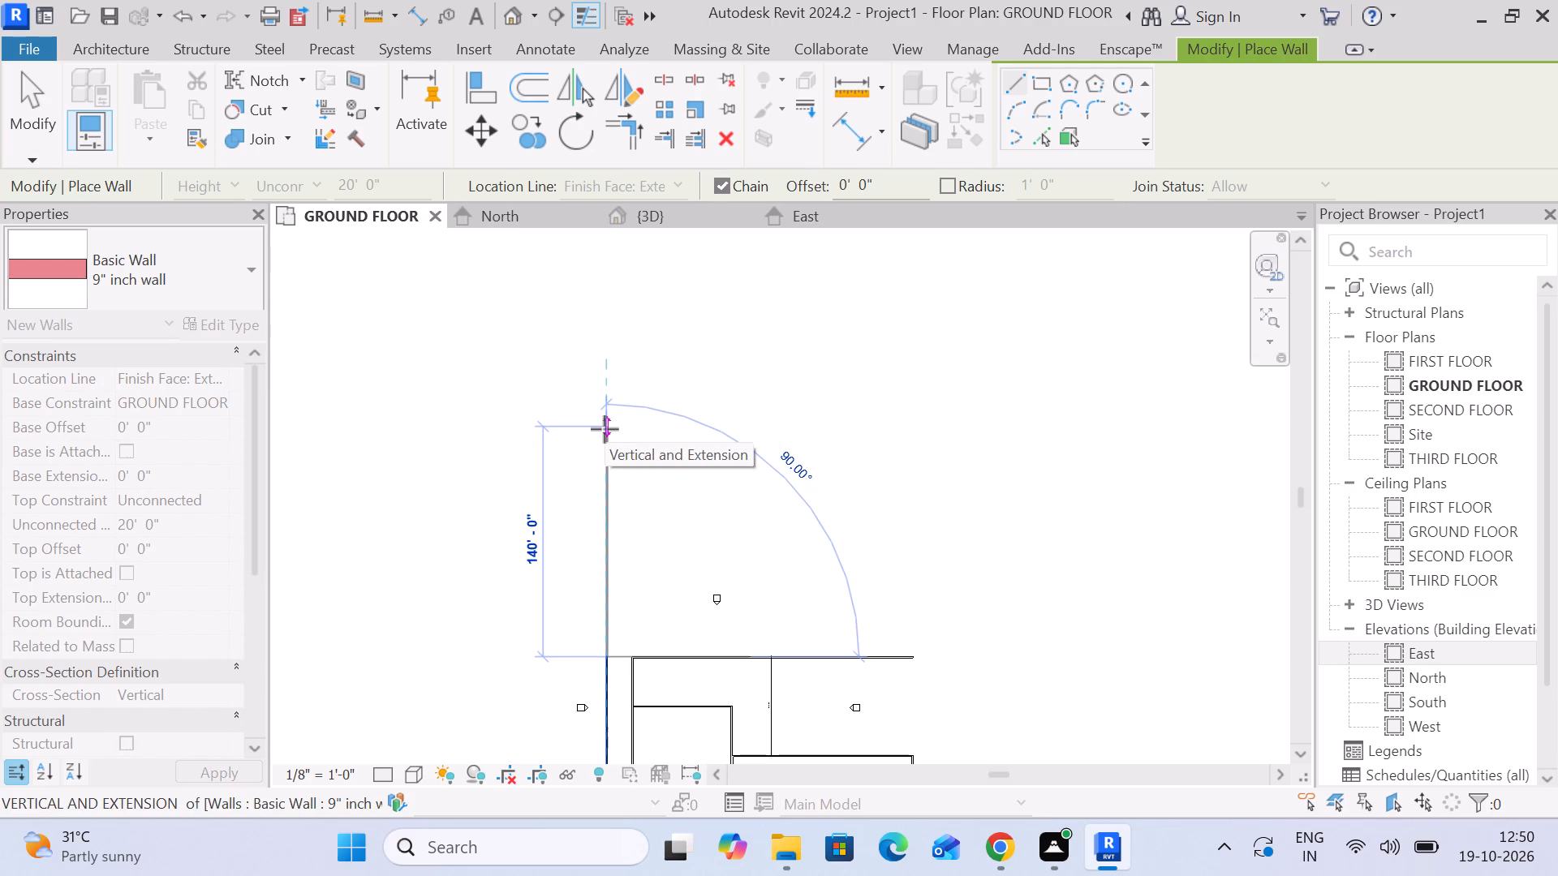
pyautogui.scroll(-3, 605, 429)
pyautogui.moveTo(605, 429); pyautogui.dragTo(482, 415, button='middle')
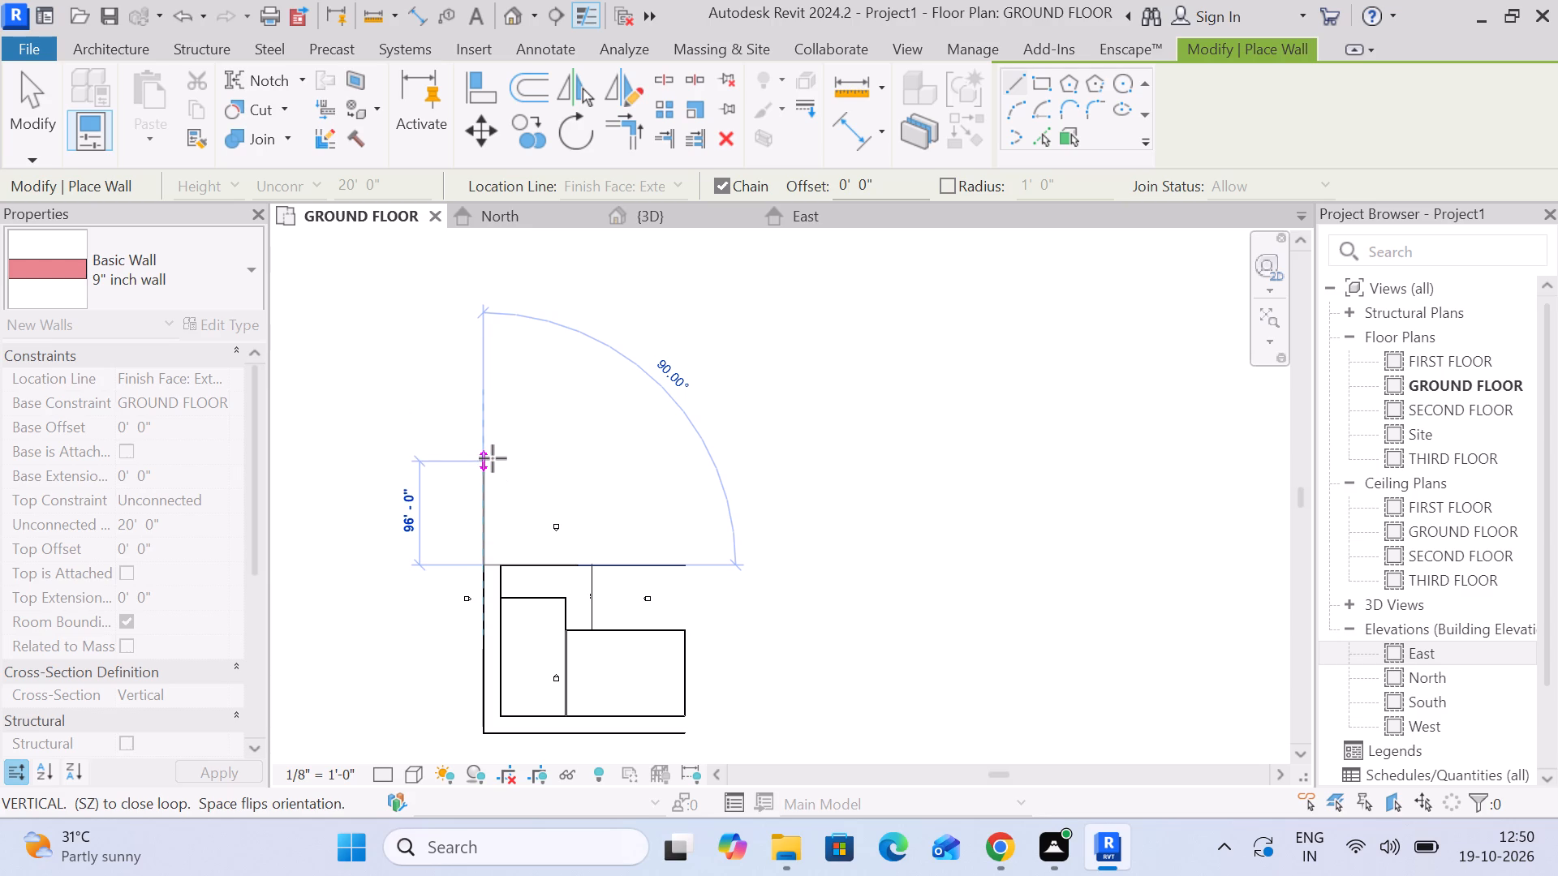
pyautogui.scroll(3, 493, 458)
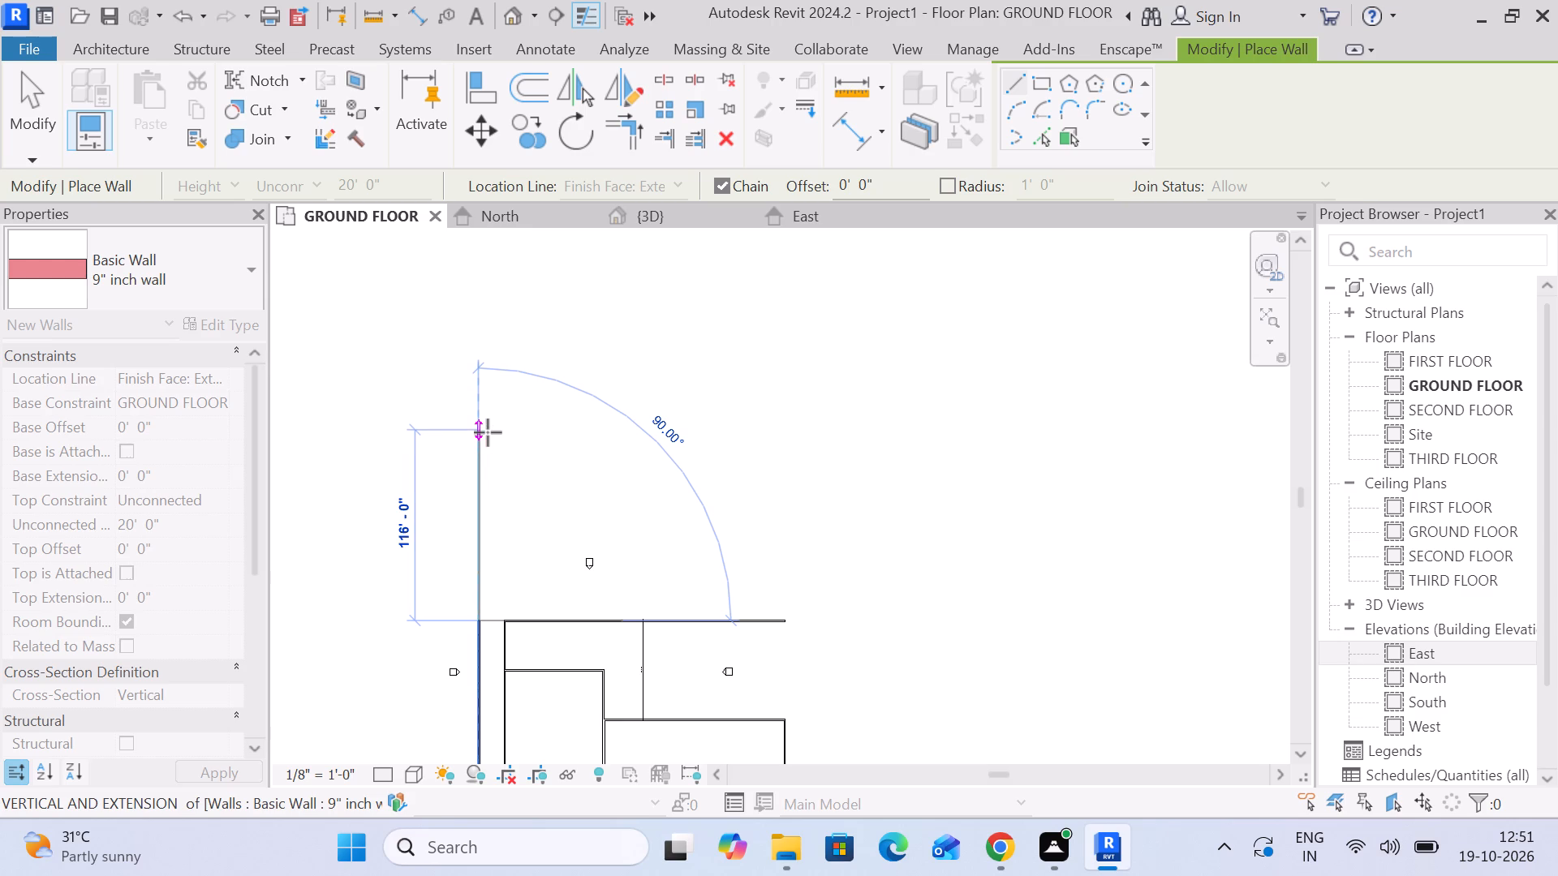
pyautogui.scroll(4, 489, 443)
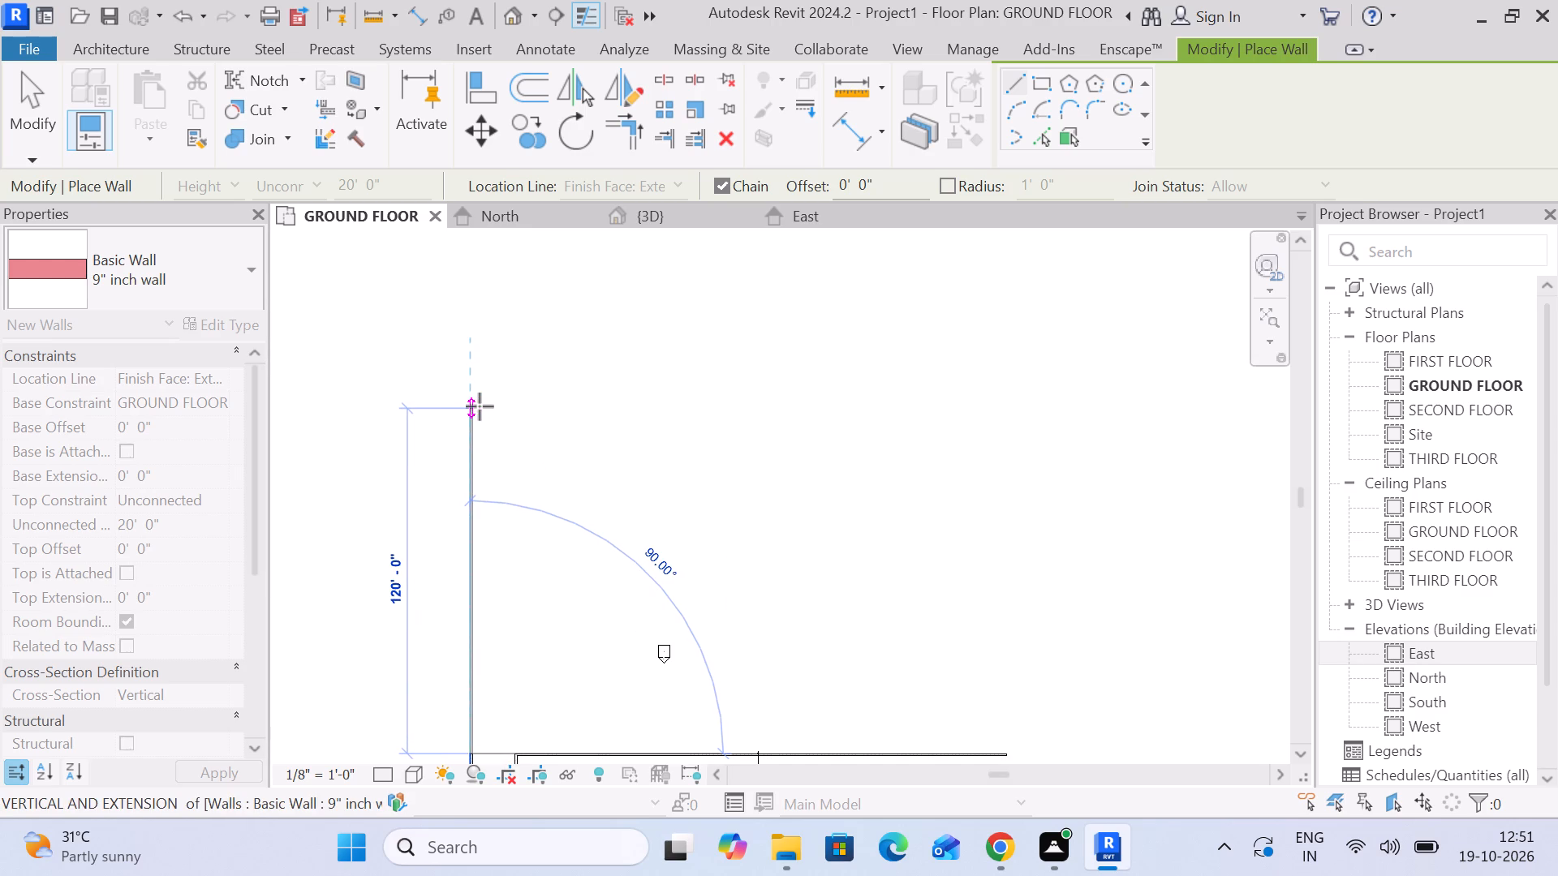
pyautogui.click(480, 406)
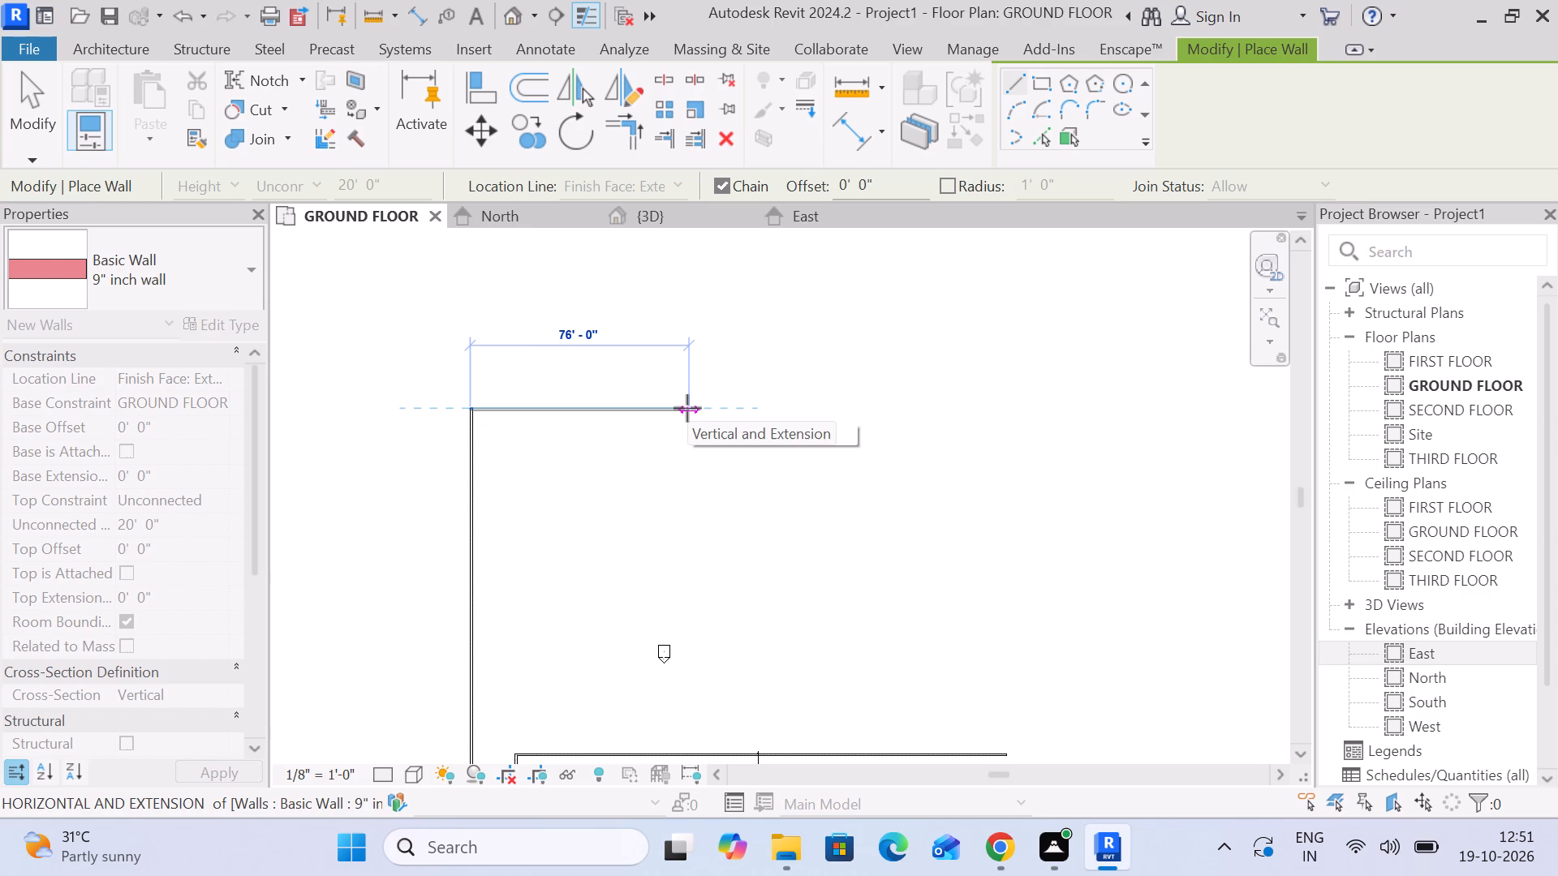
# Draw a horizontal wall 84' 0" long eastward from the outer west wall's north end and end the wall chain.
pyautogui.scroll(-3, 724, 408)
pyautogui.moveTo(724, 408); pyautogui.dragTo(664, 347, button='middle')
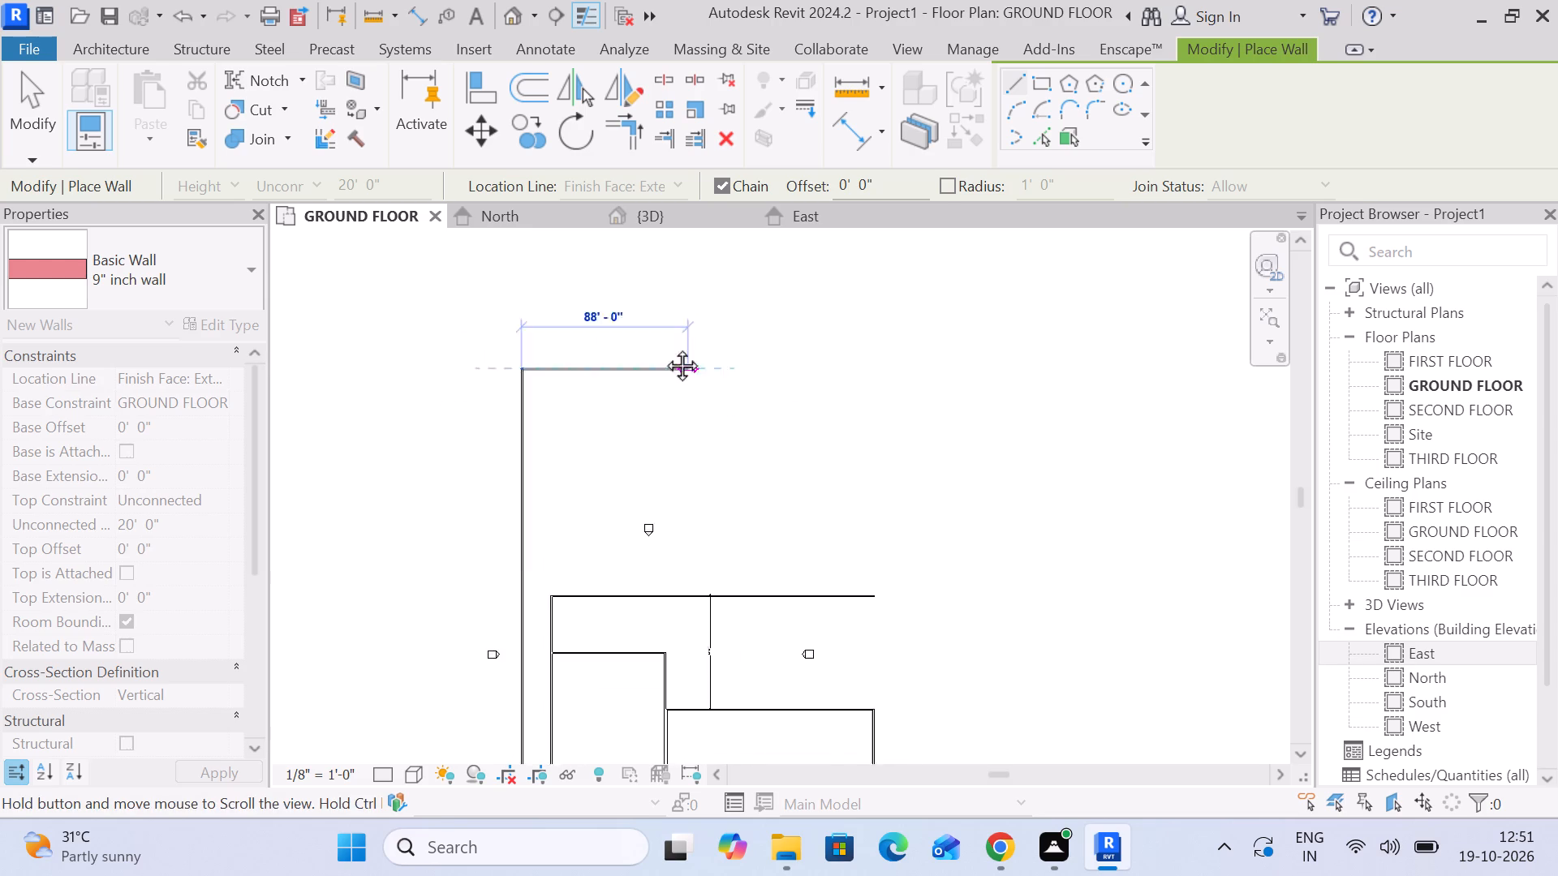
pyautogui.moveTo(664, 347); pyautogui.dragTo(656, 341, button='middle')
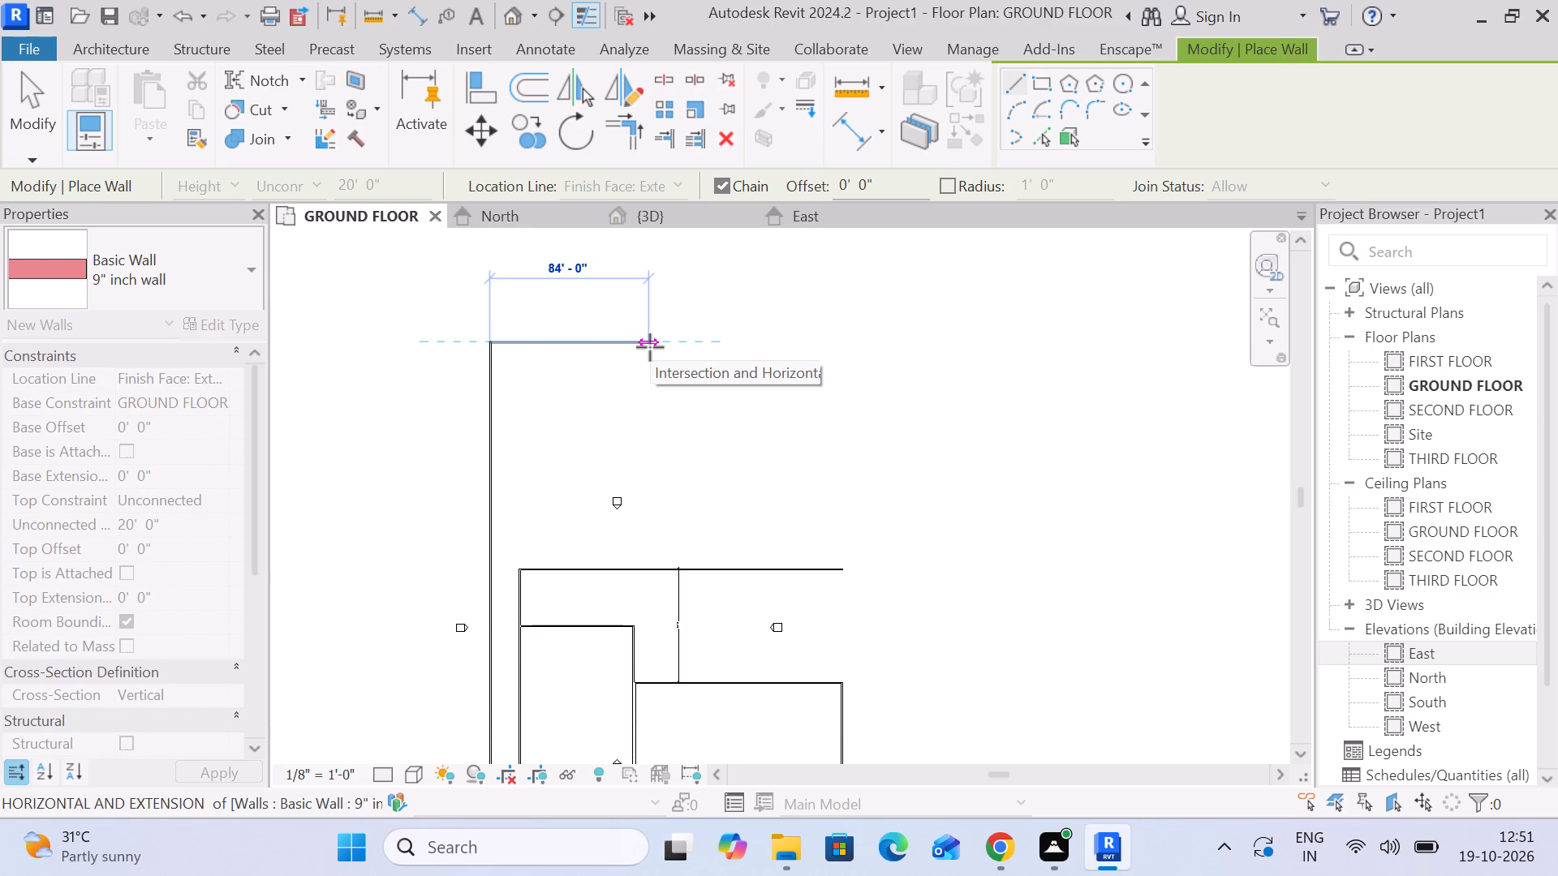
pyautogui.click(650, 347)
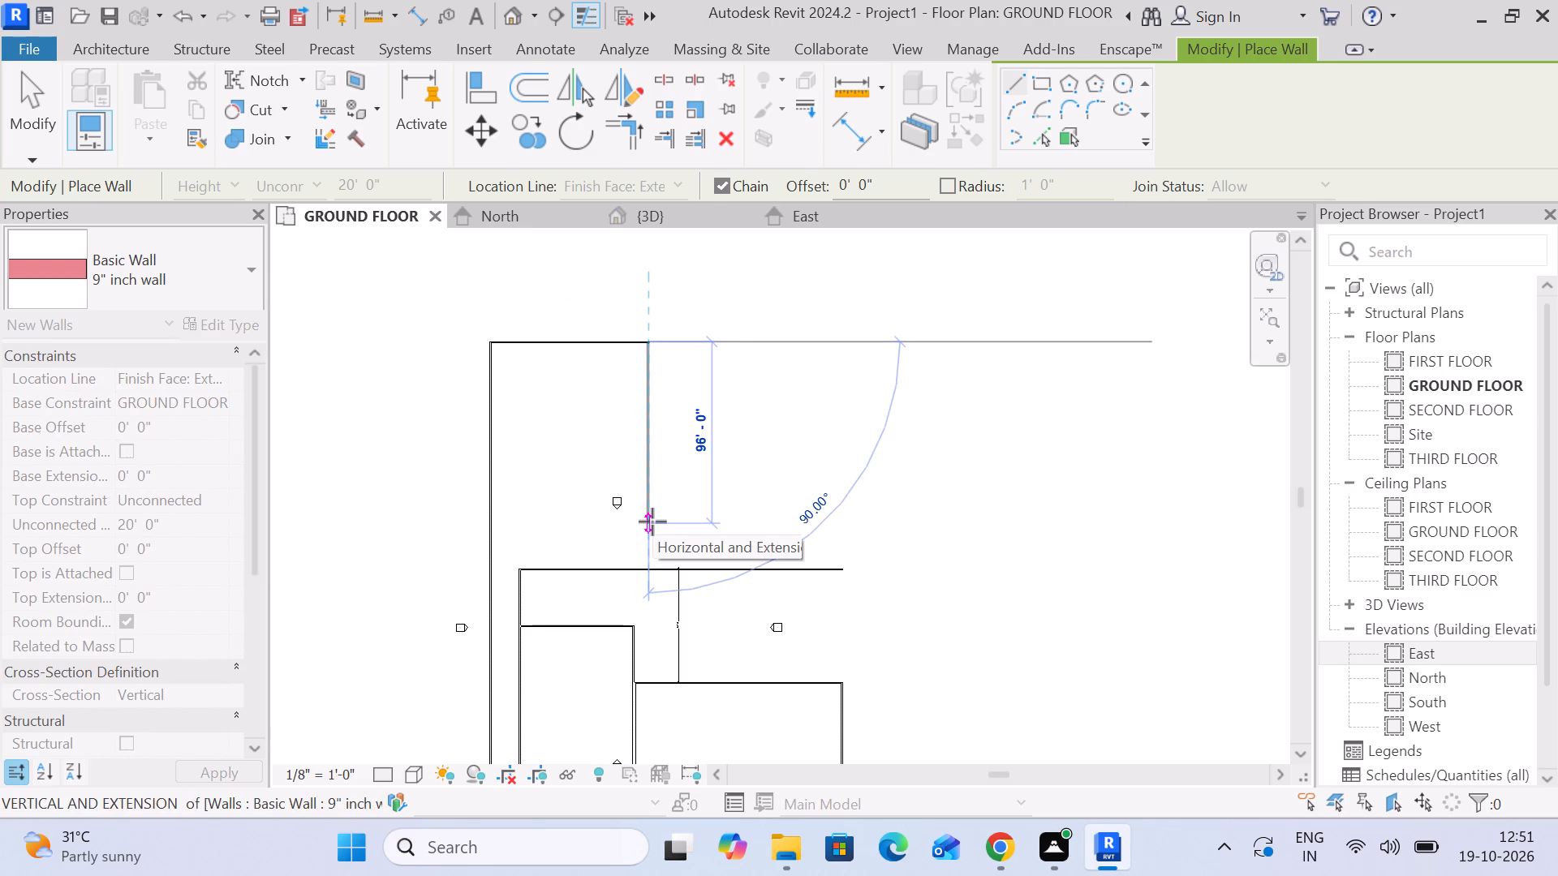
pyautogui.scroll(2, 652, 522)
pyautogui.moveTo(652, 522); pyautogui.dragTo(617, 397, button='middle')
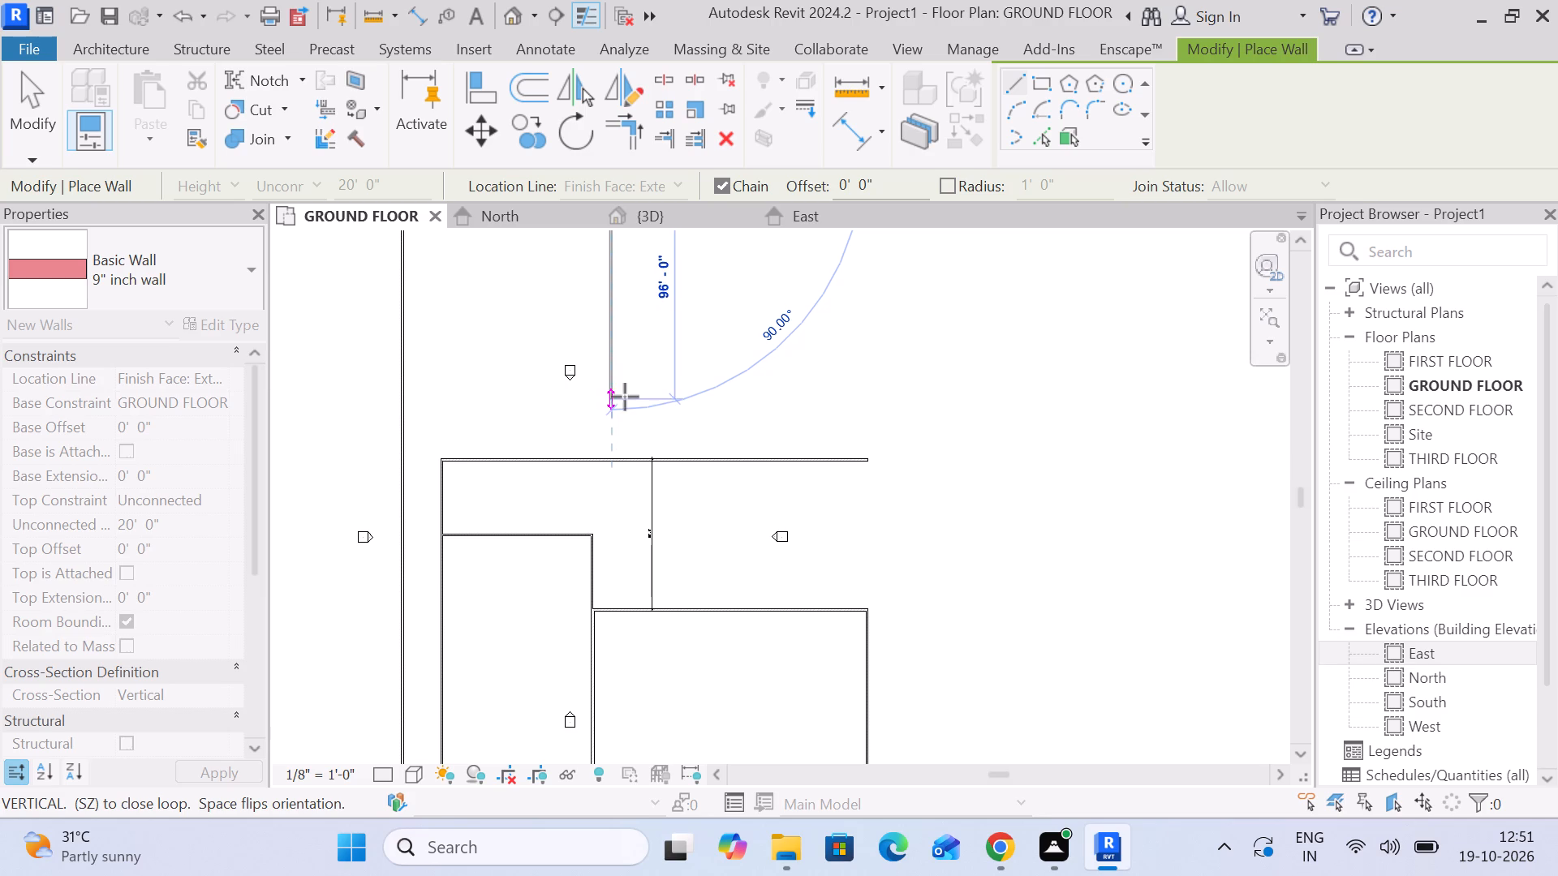
pyautogui.press('Escape')
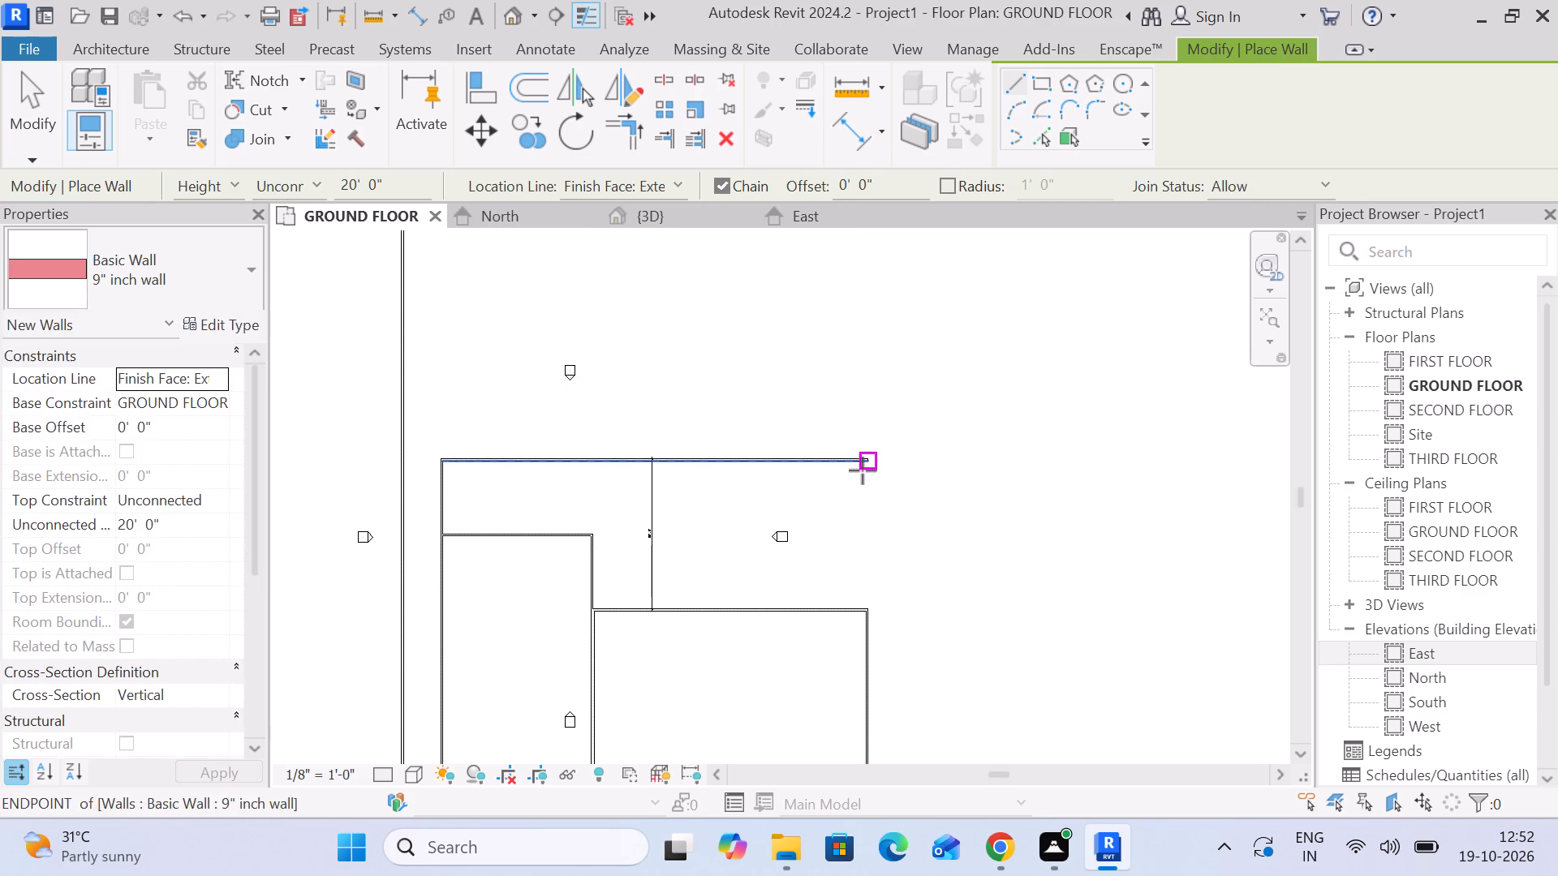
# Draw a vertical wall 20' 0" long northward from the east end of the outer north wall.
pyautogui.scroll(9, 860, 470)
pyautogui.moveTo(874, 445); pyautogui.dragTo(880, 419)
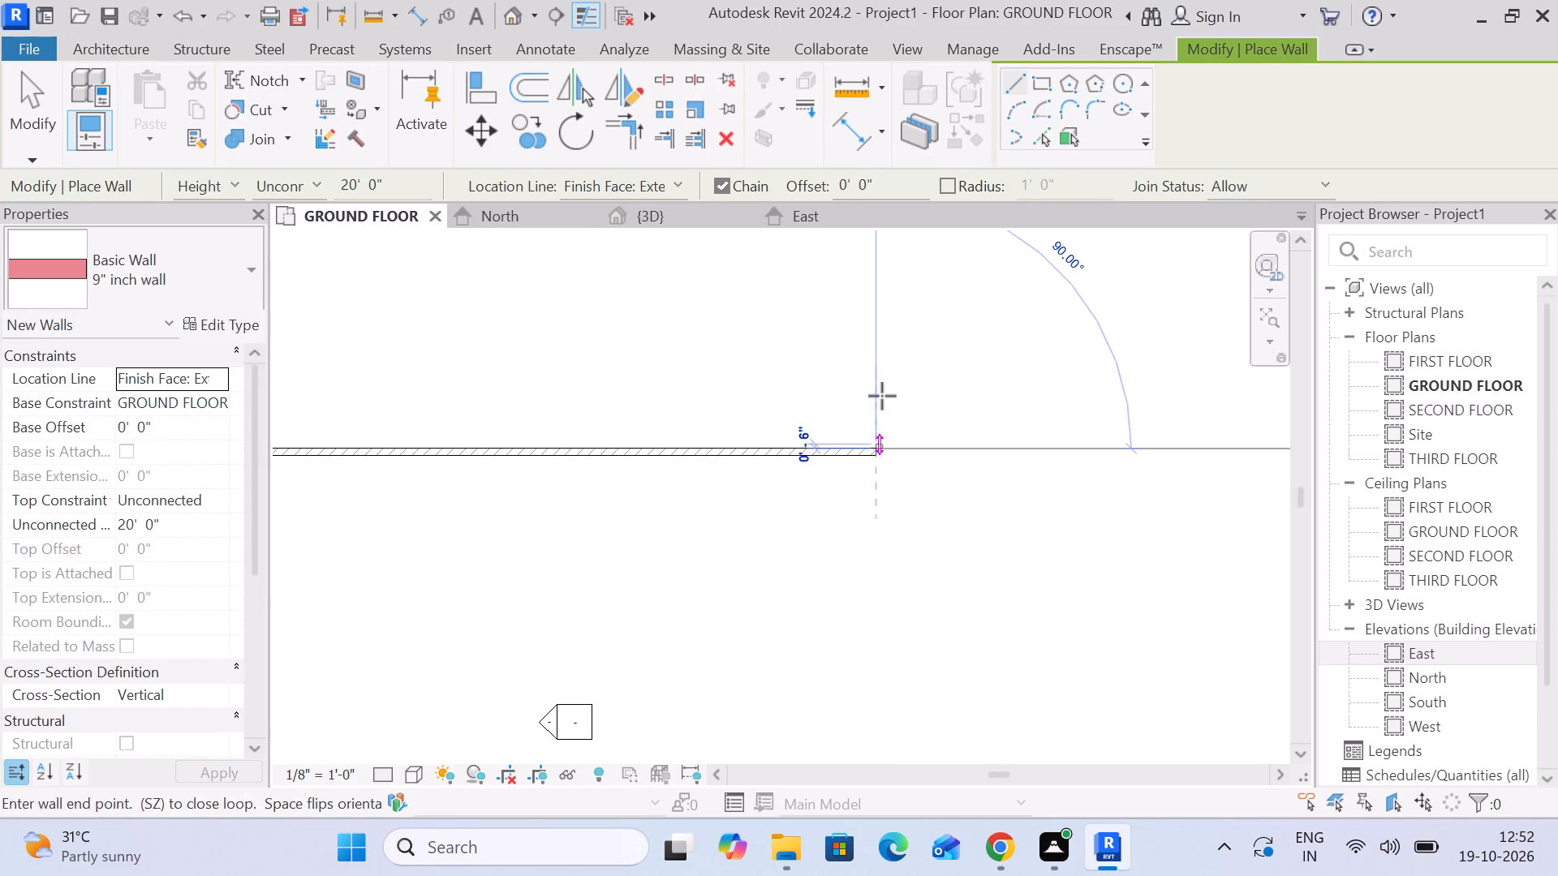
pyautogui.scroll(-3, 886, 318)
pyautogui.moveTo(886, 318); pyautogui.dragTo(908, 406, button='middle')
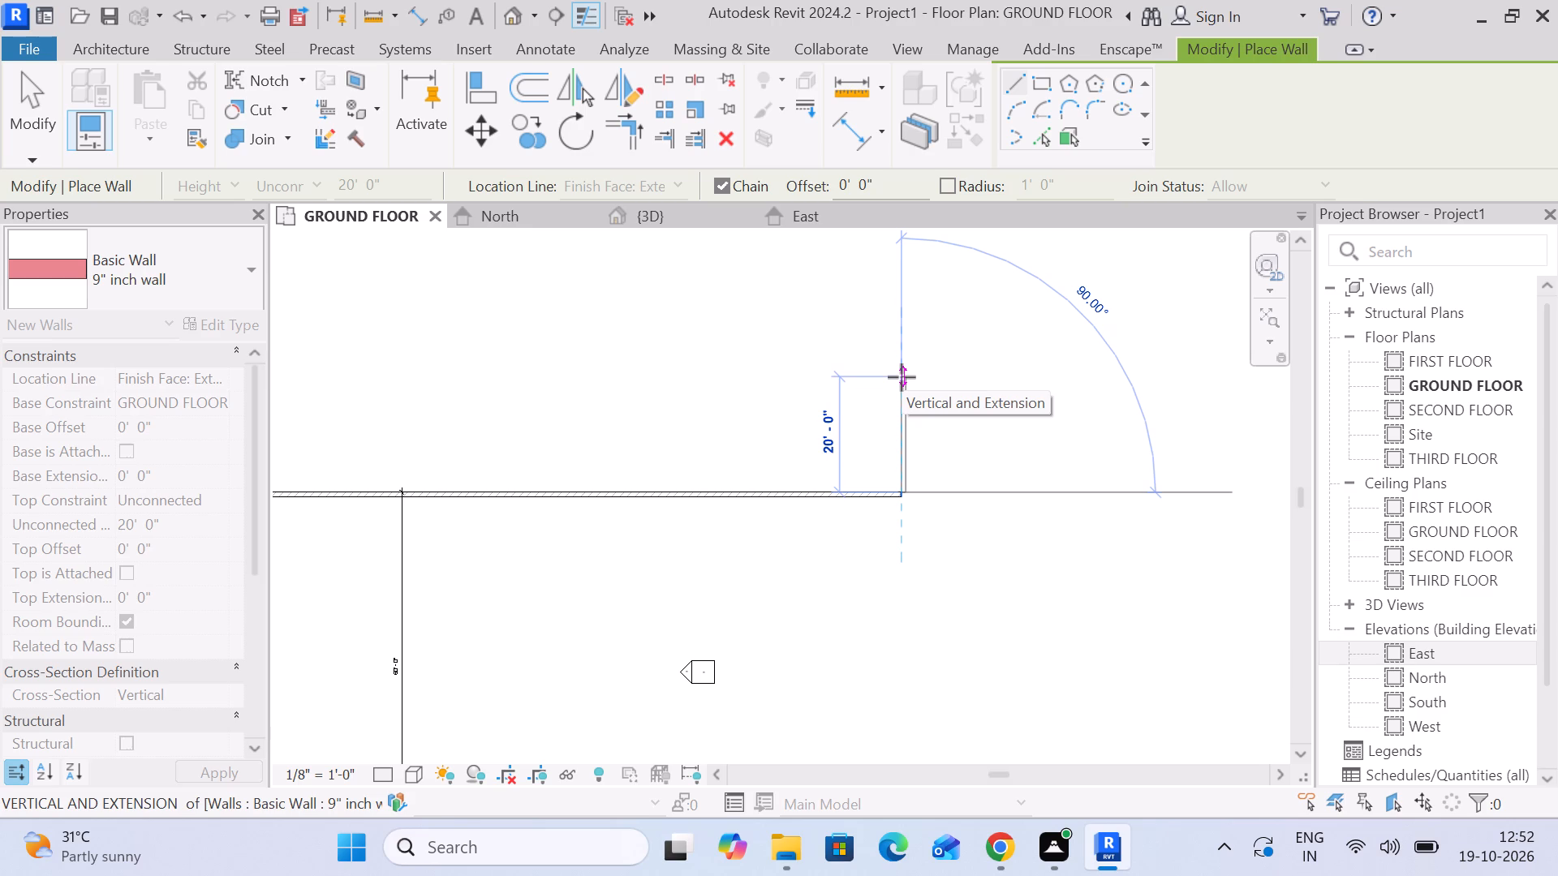
pyautogui.click(902, 377)
# Draw a horizontal wall about 96' long westward from the top of the 20' 0" vertical wall.
pyautogui.scroll(-3, 576, 379)
pyautogui.moveTo(576, 379); pyautogui.dragTo(928, 453, button='middle')
pyautogui.scroll(-2, 760, 438)
pyautogui.moveTo(760, 438); pyautogui.dragTo(753, 489, button='middle')
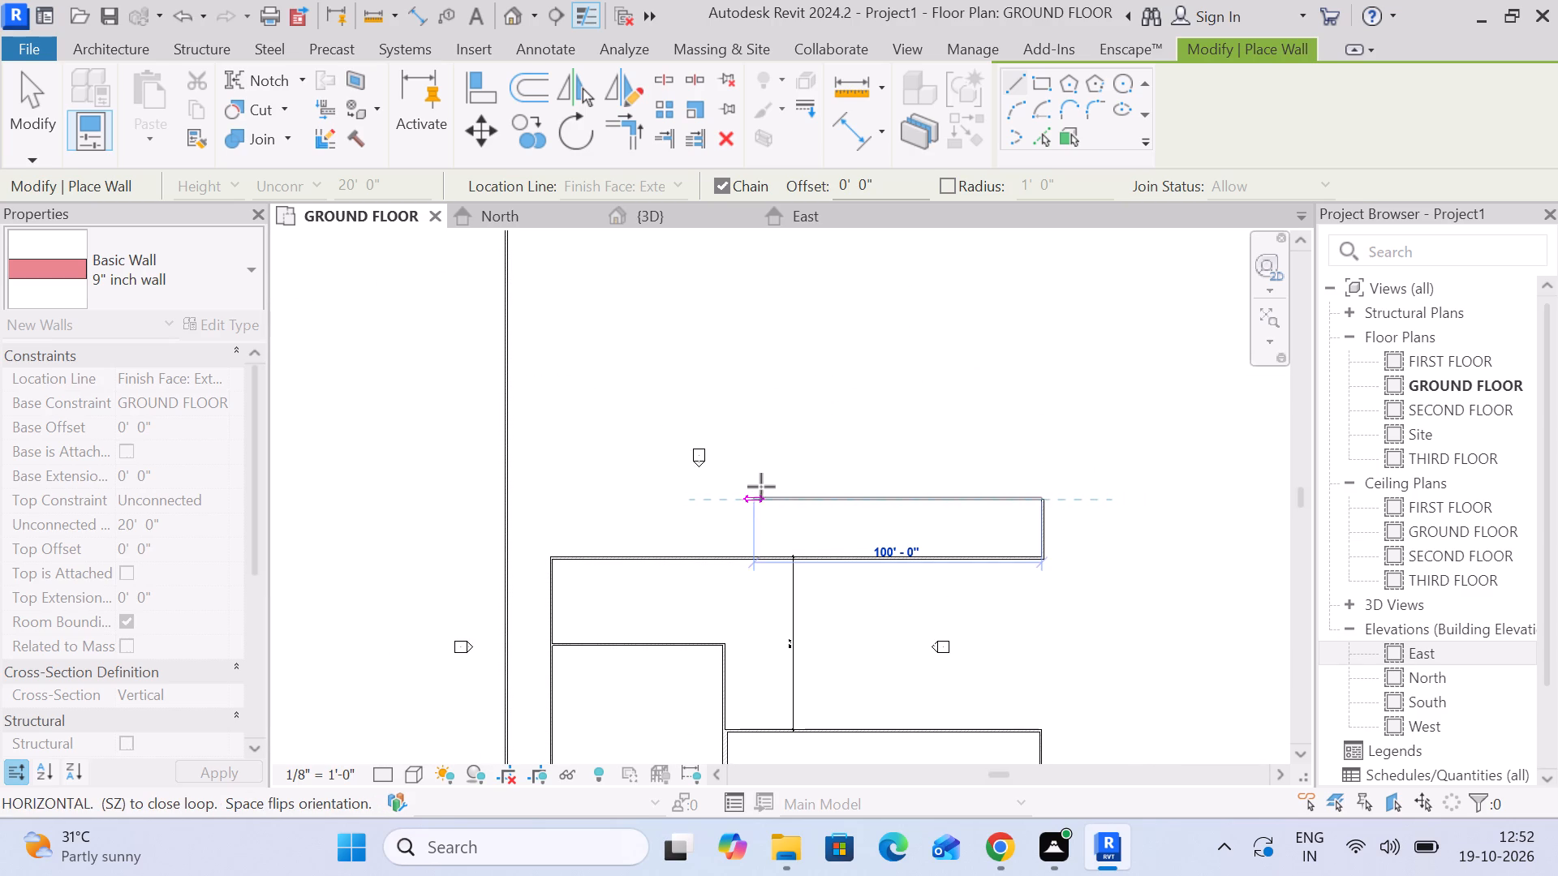
pyautogui.click(768, 488)
# Draw a vertical wall northward from that wall's west end, level with the northernmost horizontal wall, and finish wall placement.
pyautogui.moveTo(785, 355); pyautogui.dragTo(764, 633, button='middle')
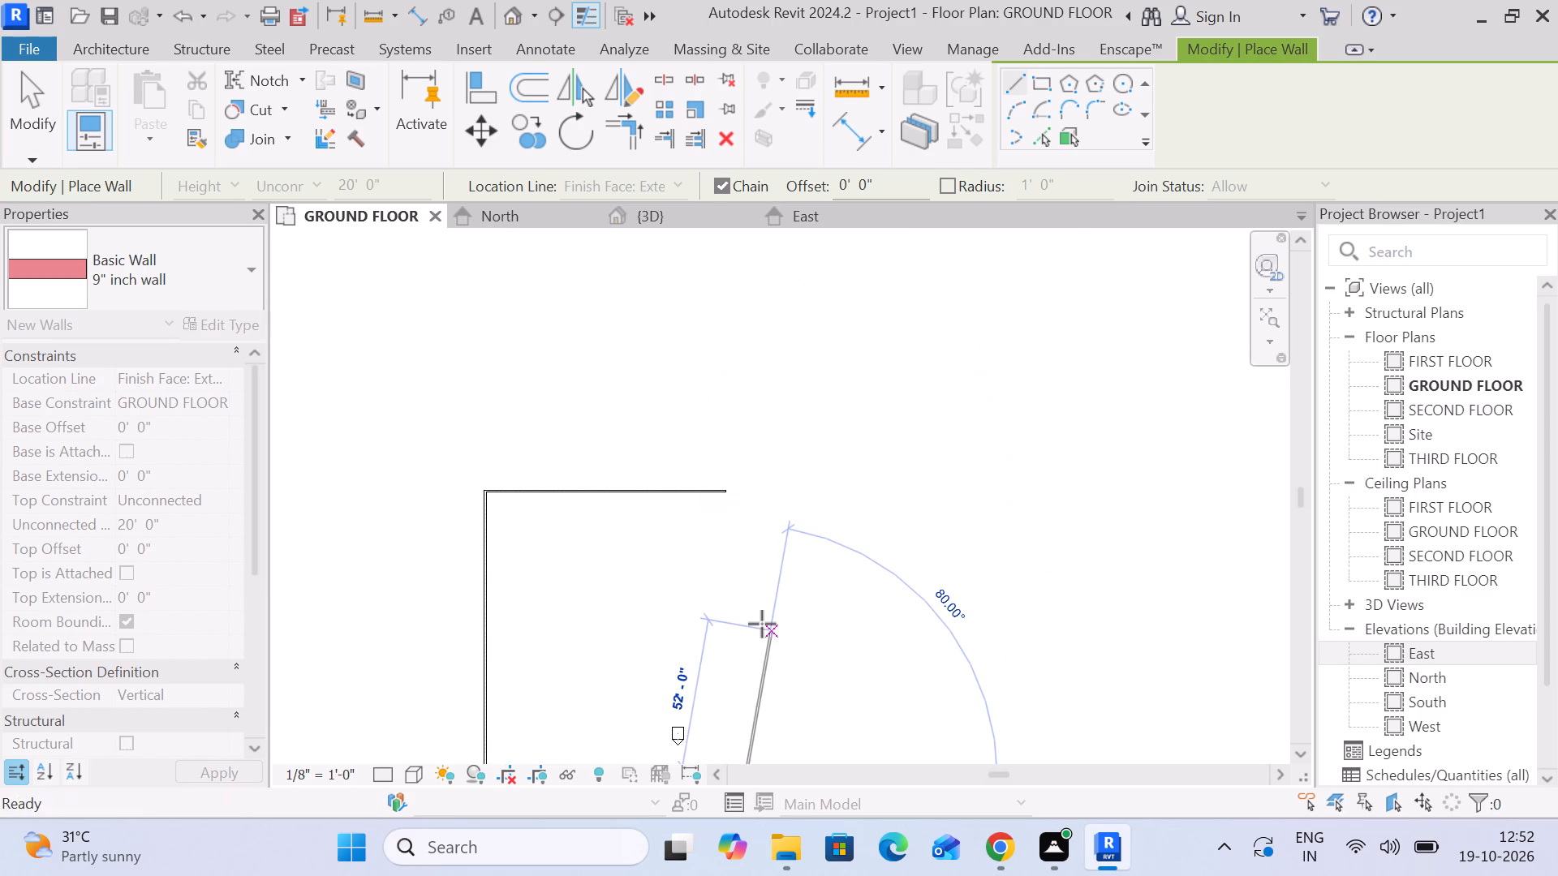
pyautogui.scroll(7, 738, 487)
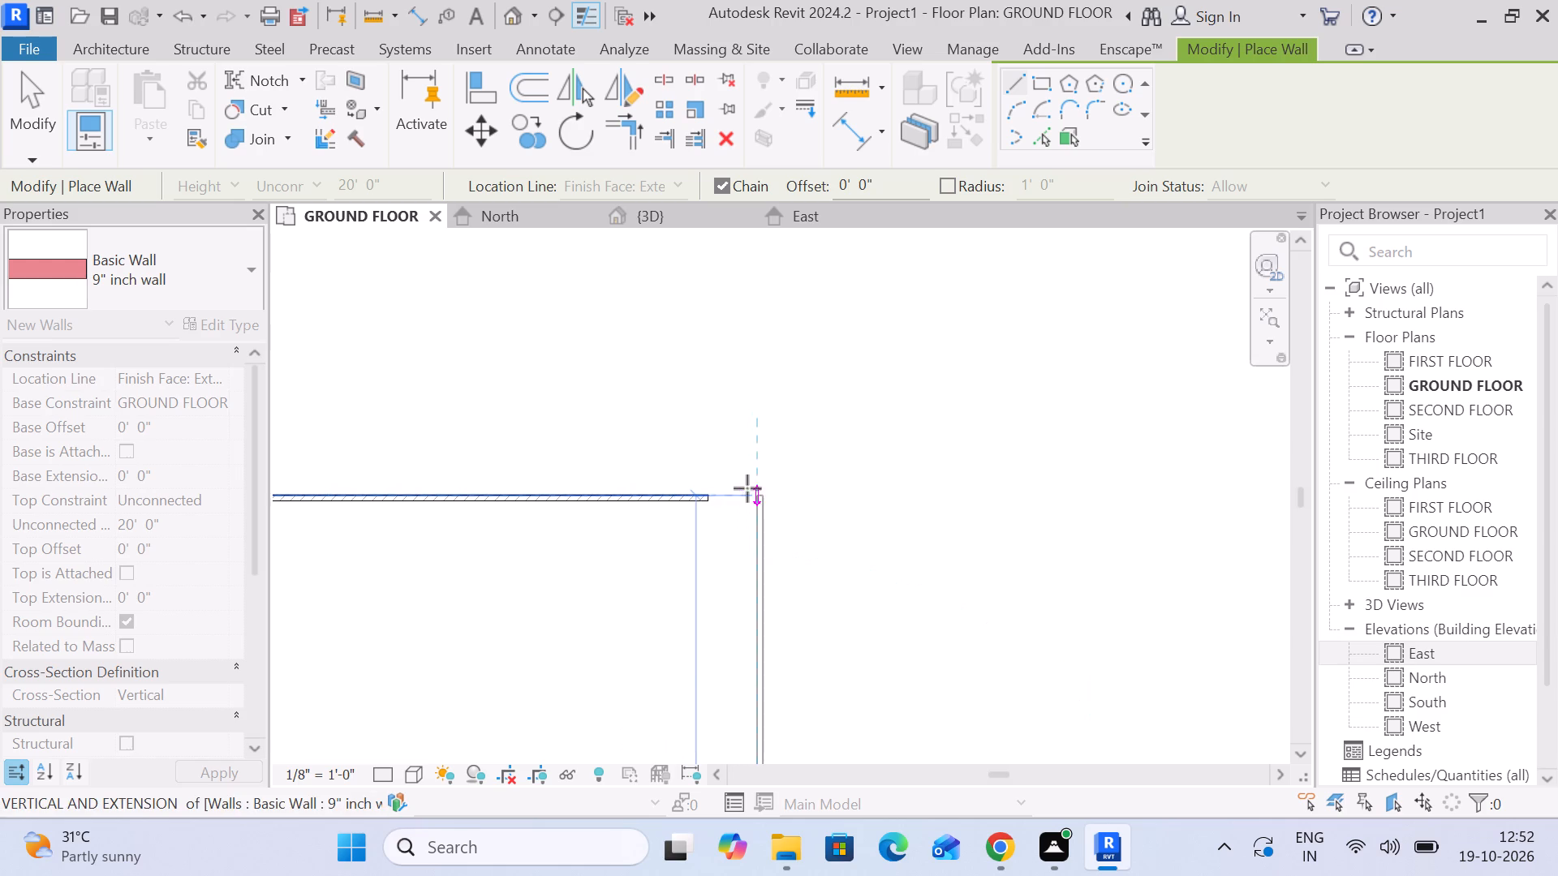
pyautogui.click(760, 488)
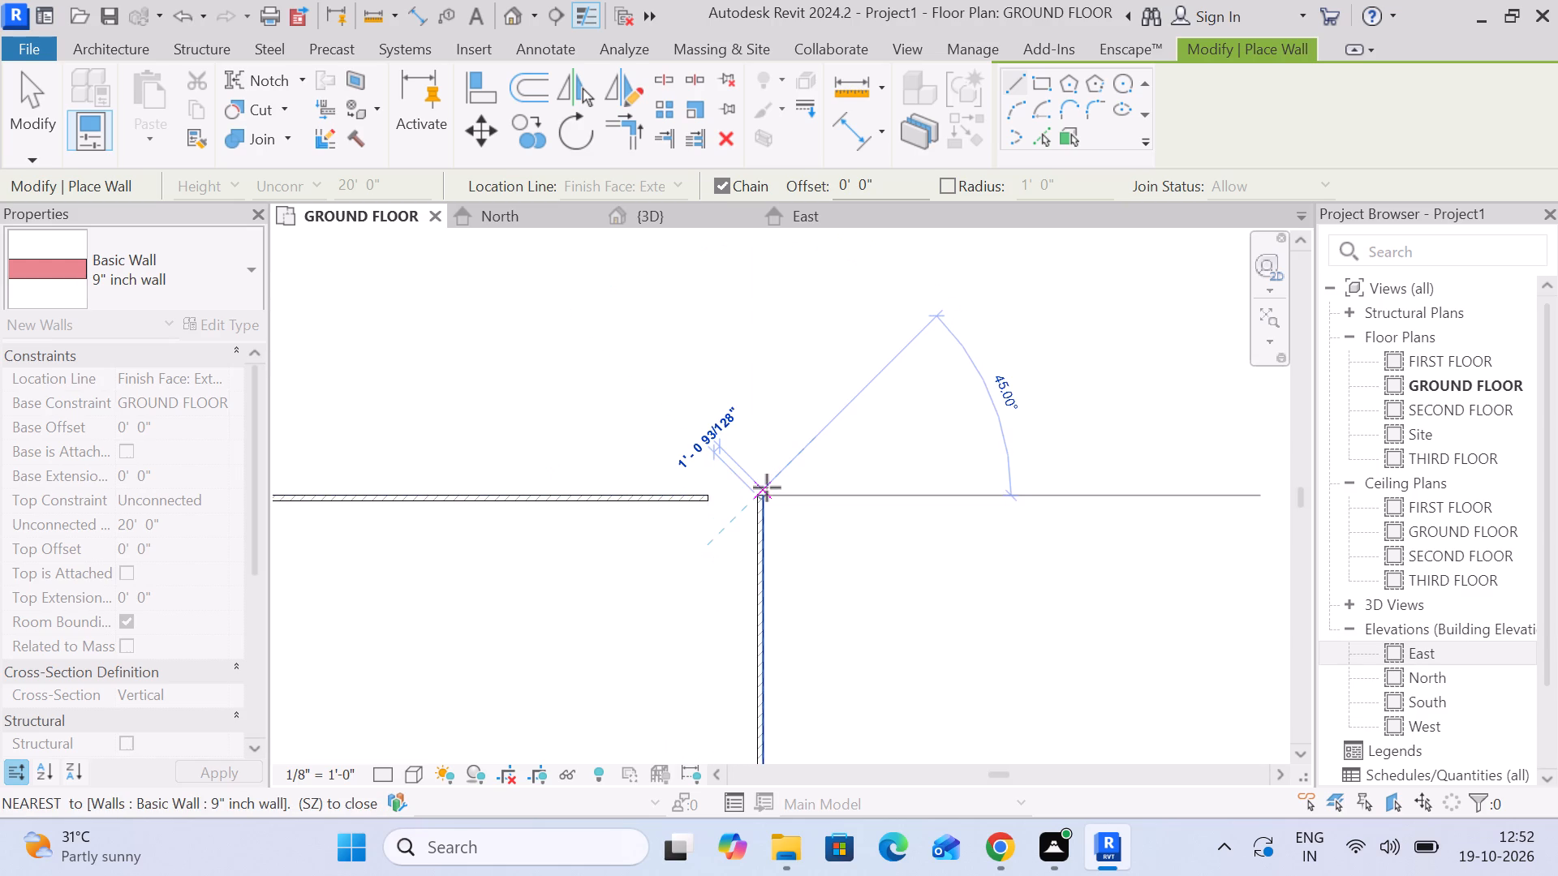
pyautogui.press('Escape')
pyautogui.press('Escape')
# Extend the northernmost horizontal wall's east end to meet the new vertical wall and close the corner.
pyautogui.click(704, 505)
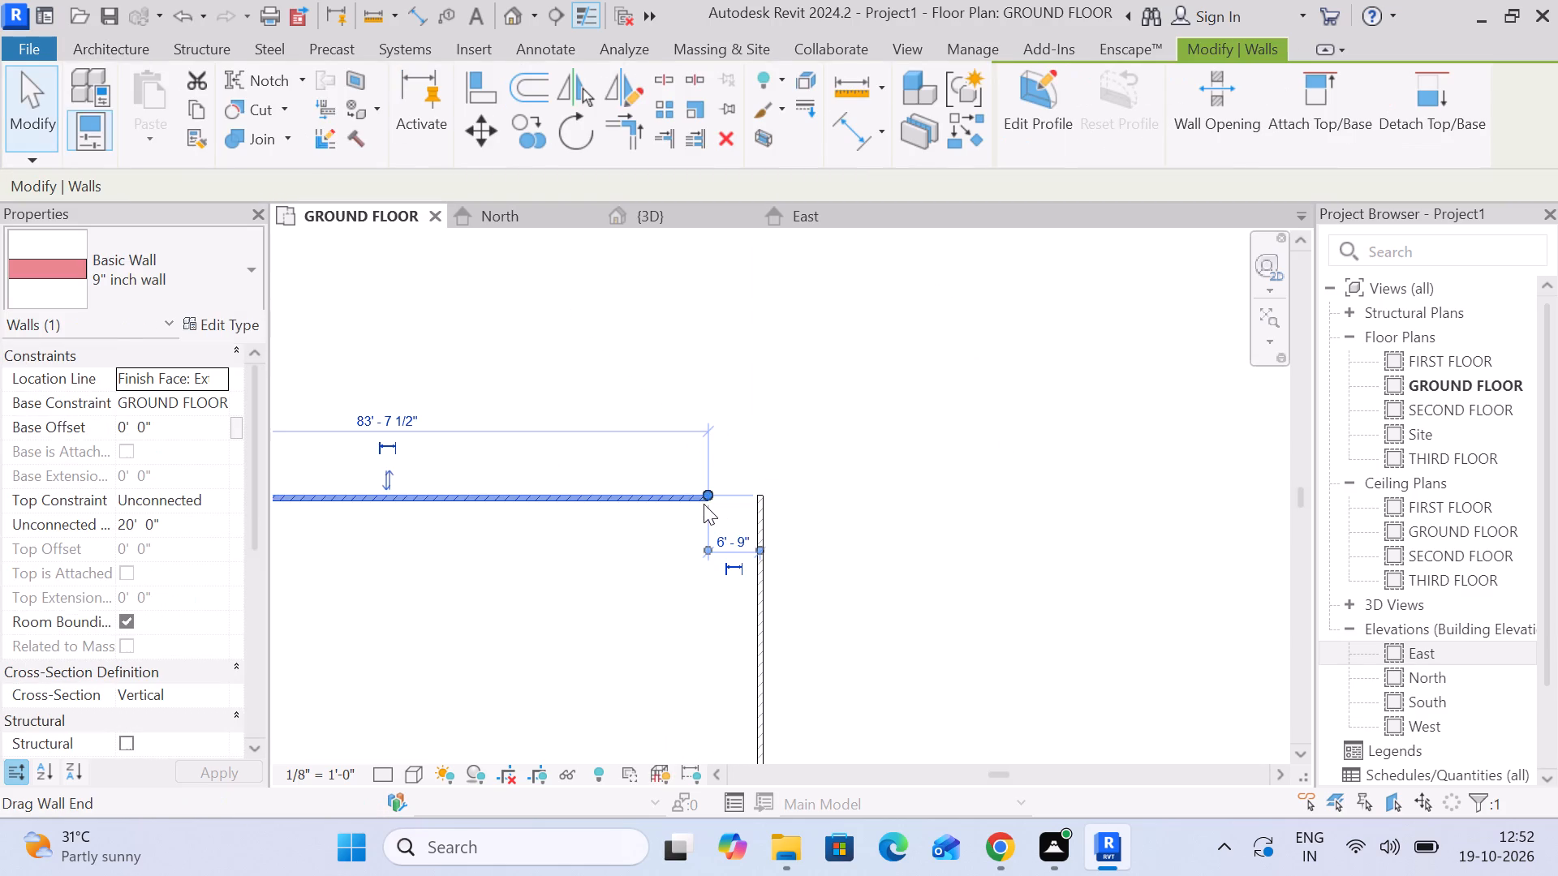
pyautogui.scroll(9, 708, 496)
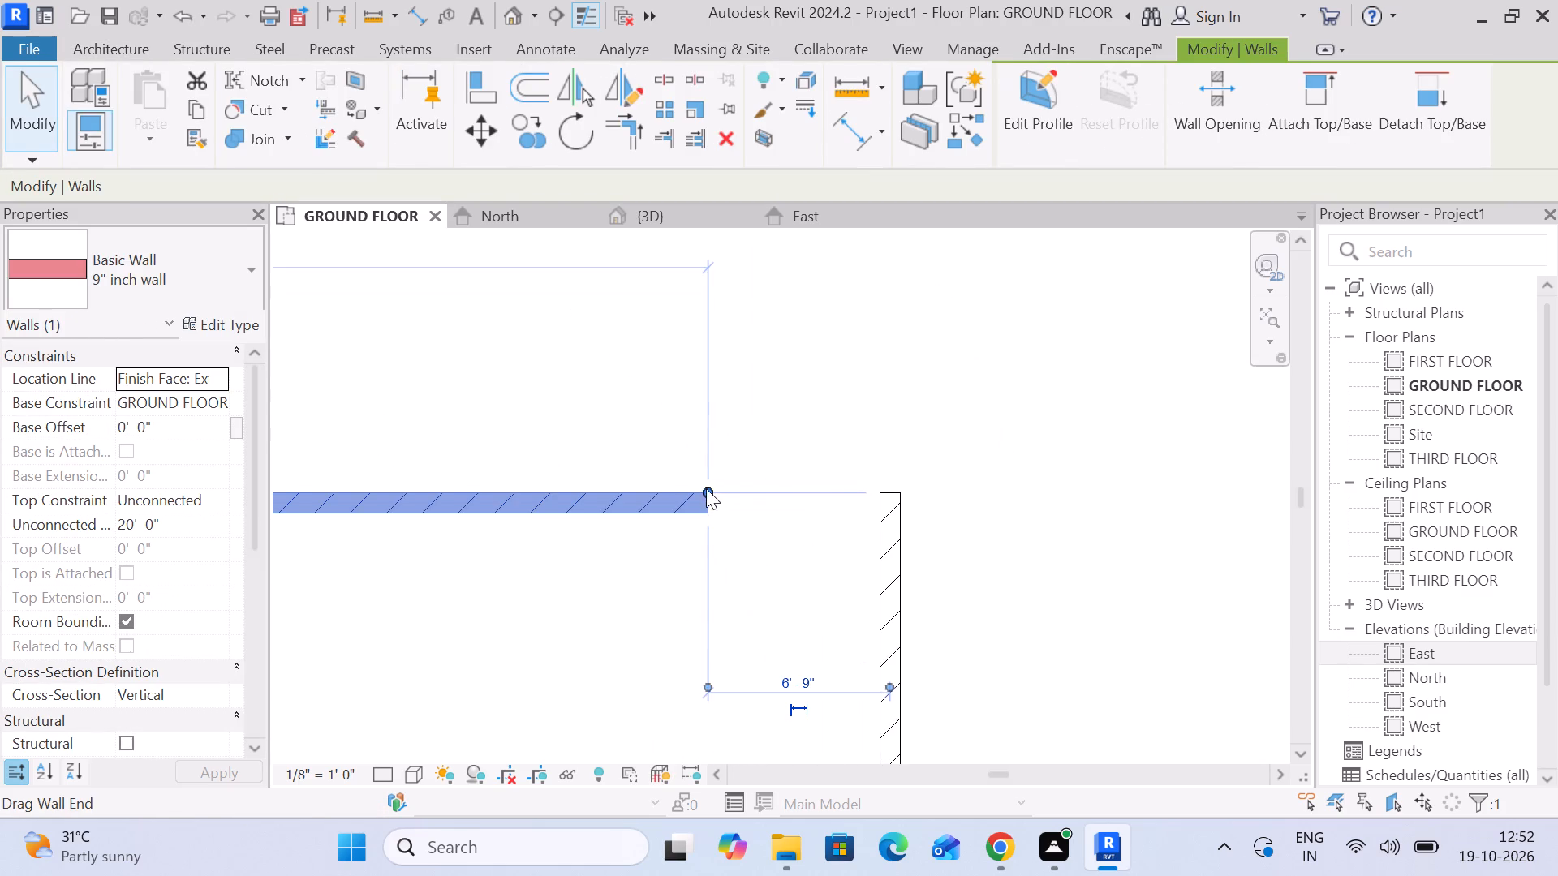
pyautogui.moveTo(706, 488); pyautogui.dragTo(906, 496)
pyautogui.scroll(-4, 915, 500)
pyautogui.moveTo(1031, 527); pyautogui.dragTo(933, 374, button='middle')
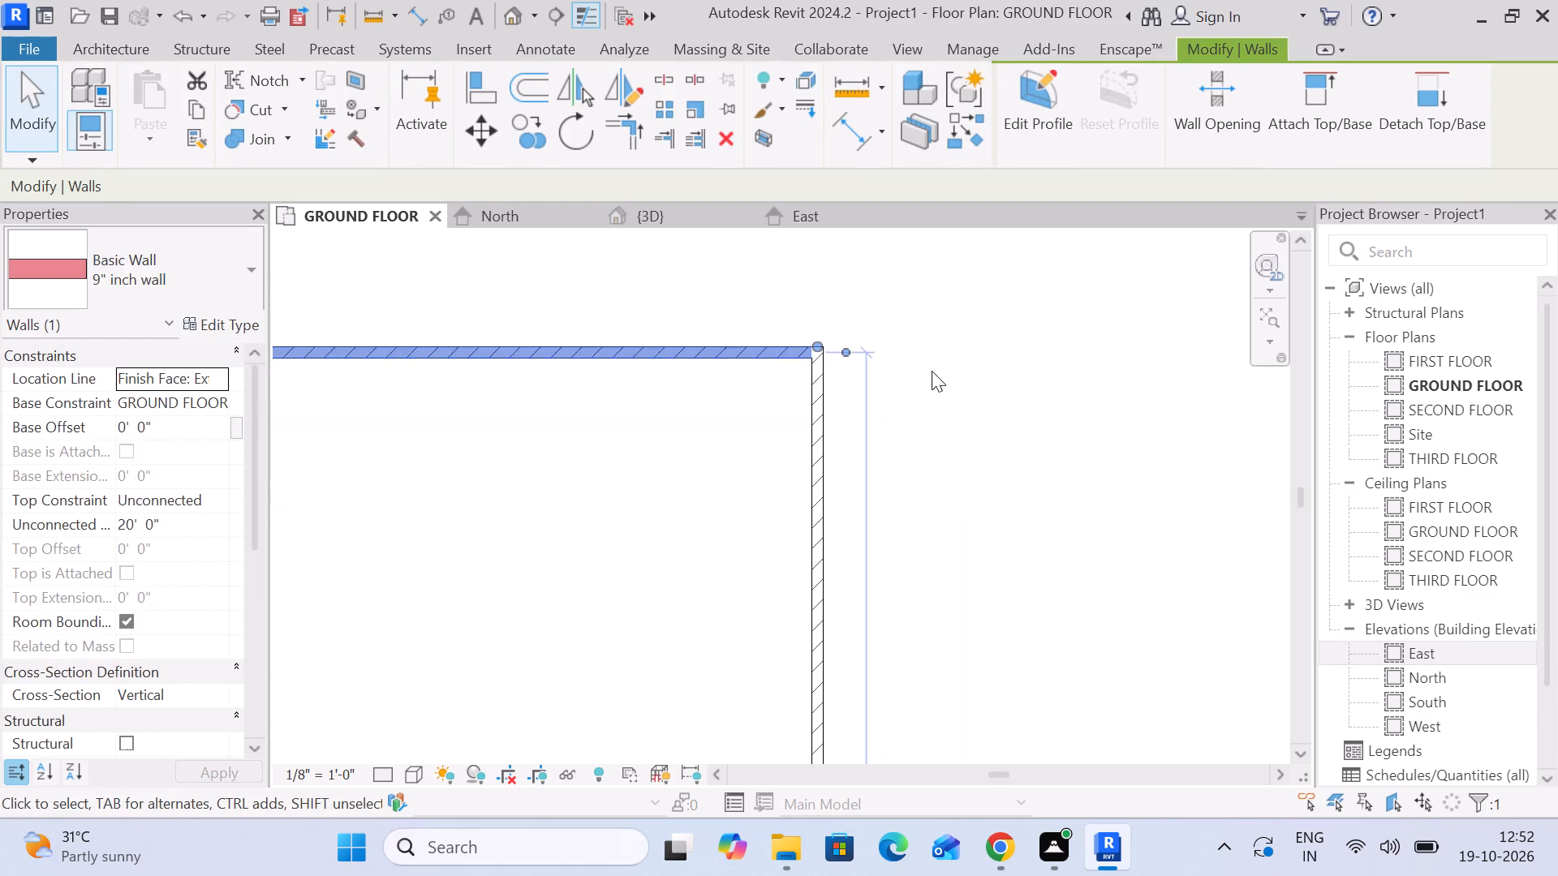
pyautogui.scroll(-10, 932, 371)
pyautogui.moveTo(962, 385); pyautogui.dragTo(783, 341, button='middle')
pyautogui.scroll(-4, 782, 341)
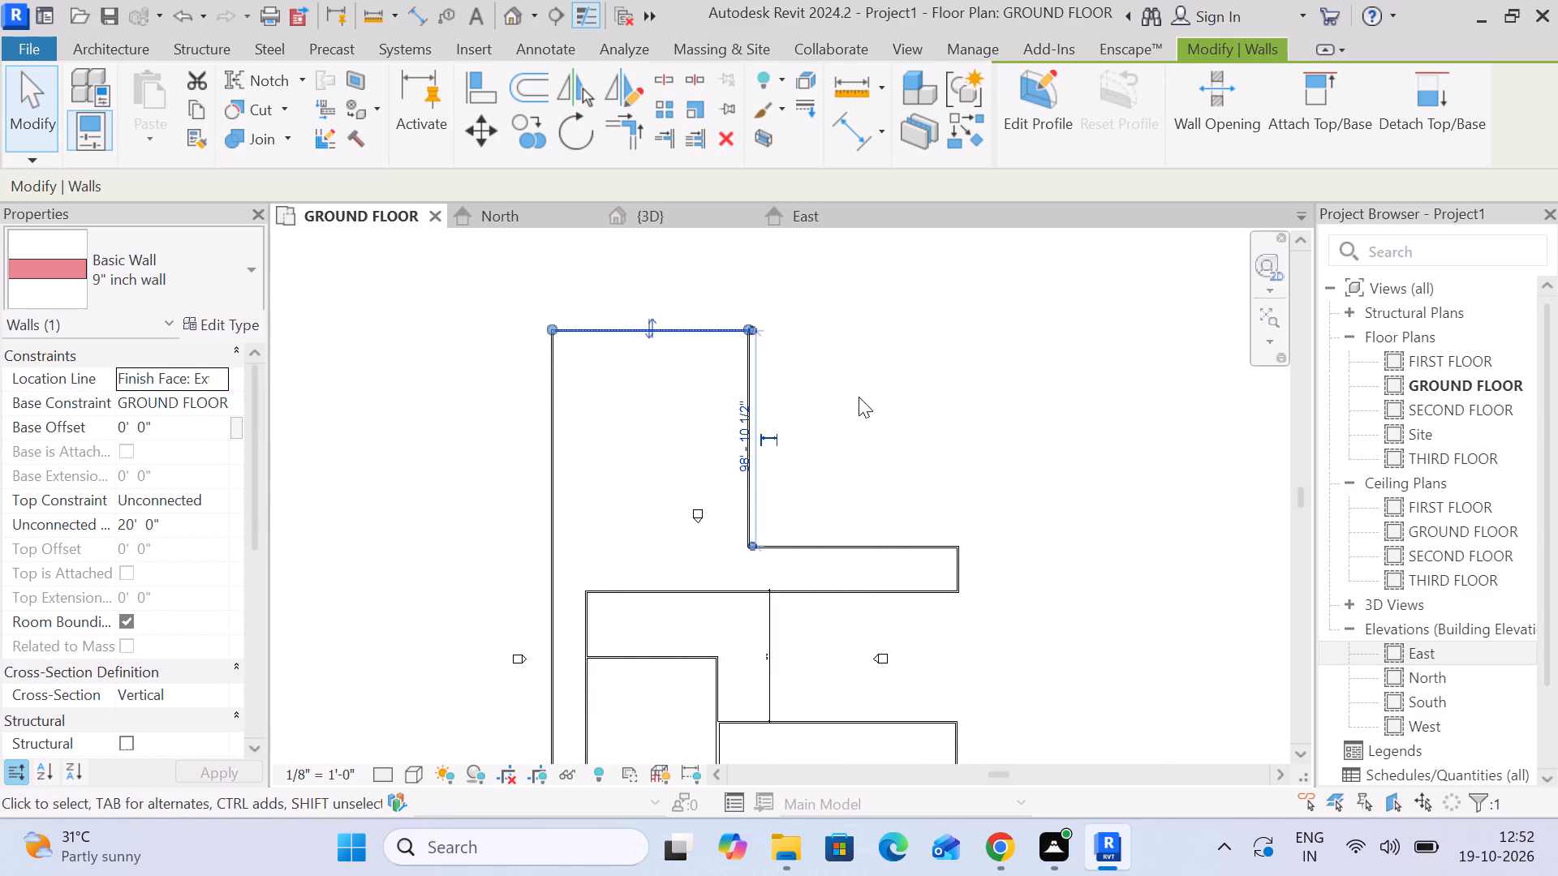
pyautogui.click(861, 391)
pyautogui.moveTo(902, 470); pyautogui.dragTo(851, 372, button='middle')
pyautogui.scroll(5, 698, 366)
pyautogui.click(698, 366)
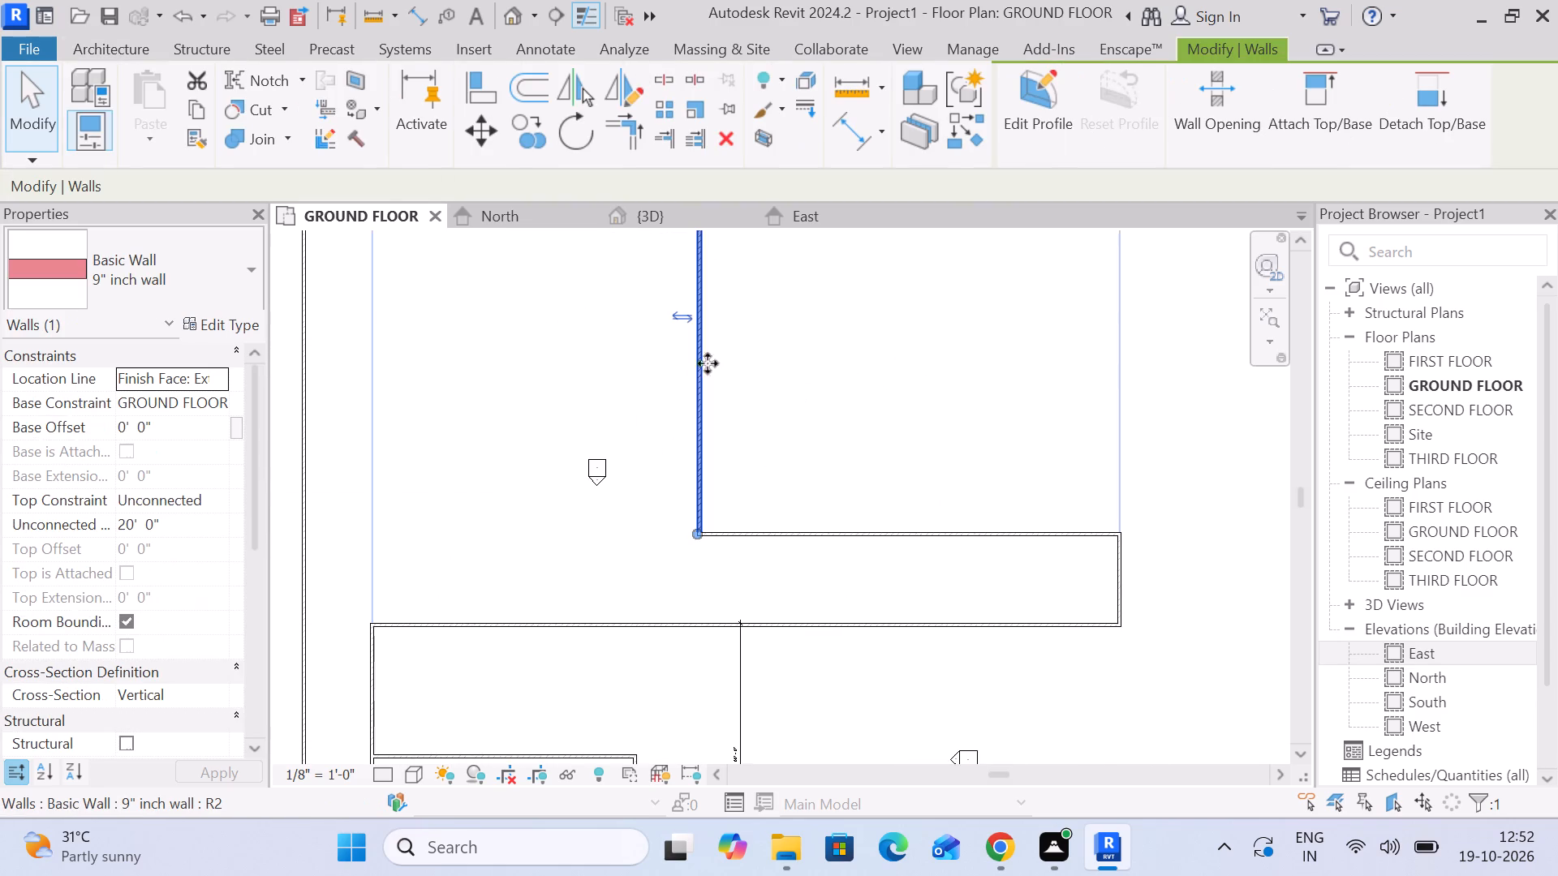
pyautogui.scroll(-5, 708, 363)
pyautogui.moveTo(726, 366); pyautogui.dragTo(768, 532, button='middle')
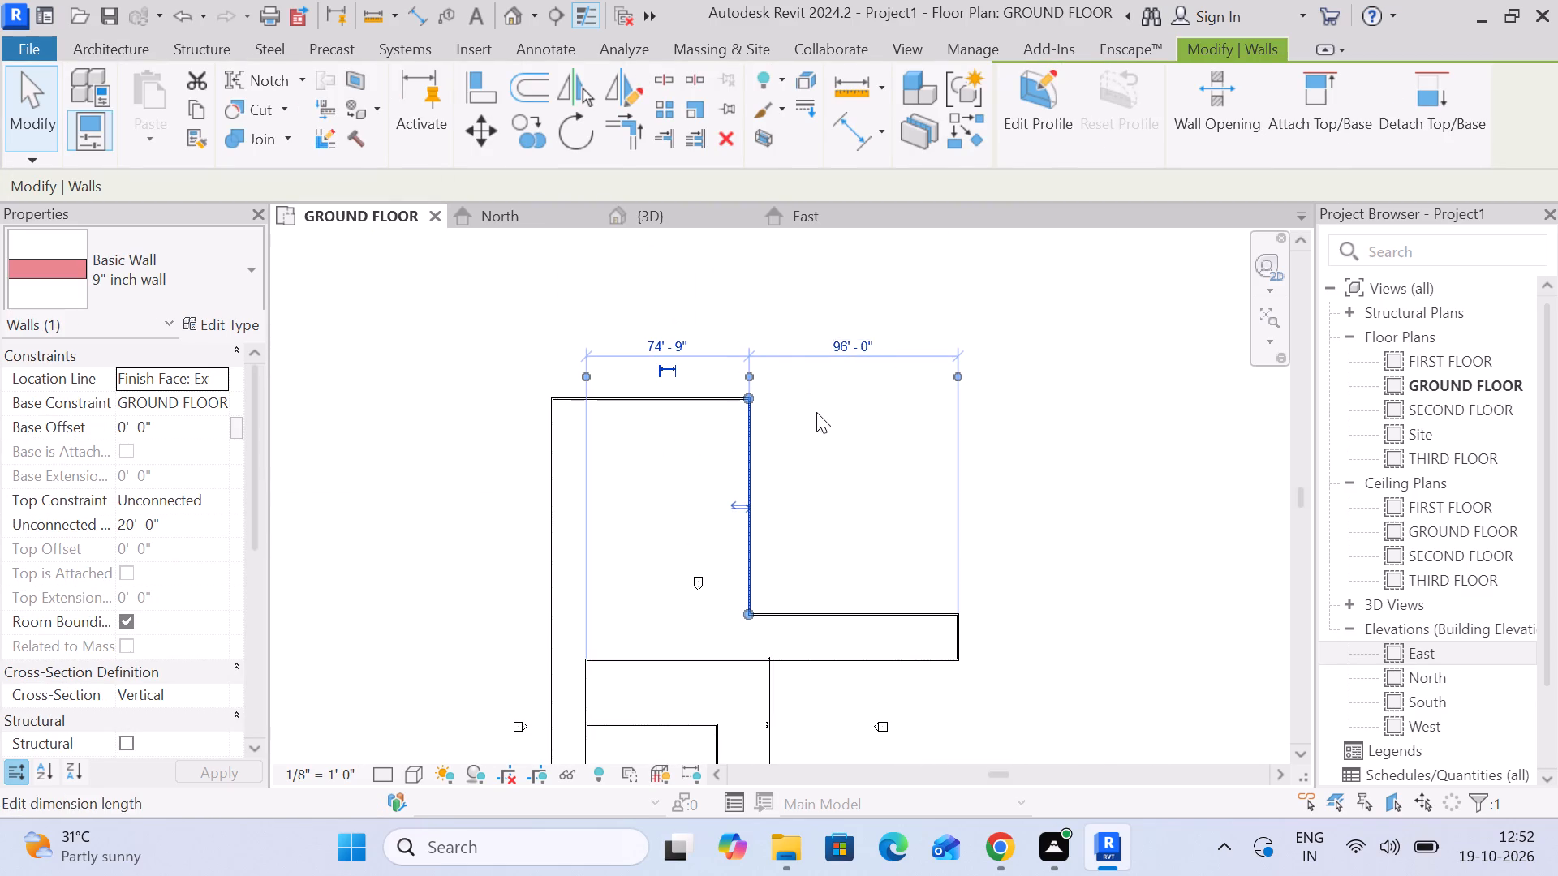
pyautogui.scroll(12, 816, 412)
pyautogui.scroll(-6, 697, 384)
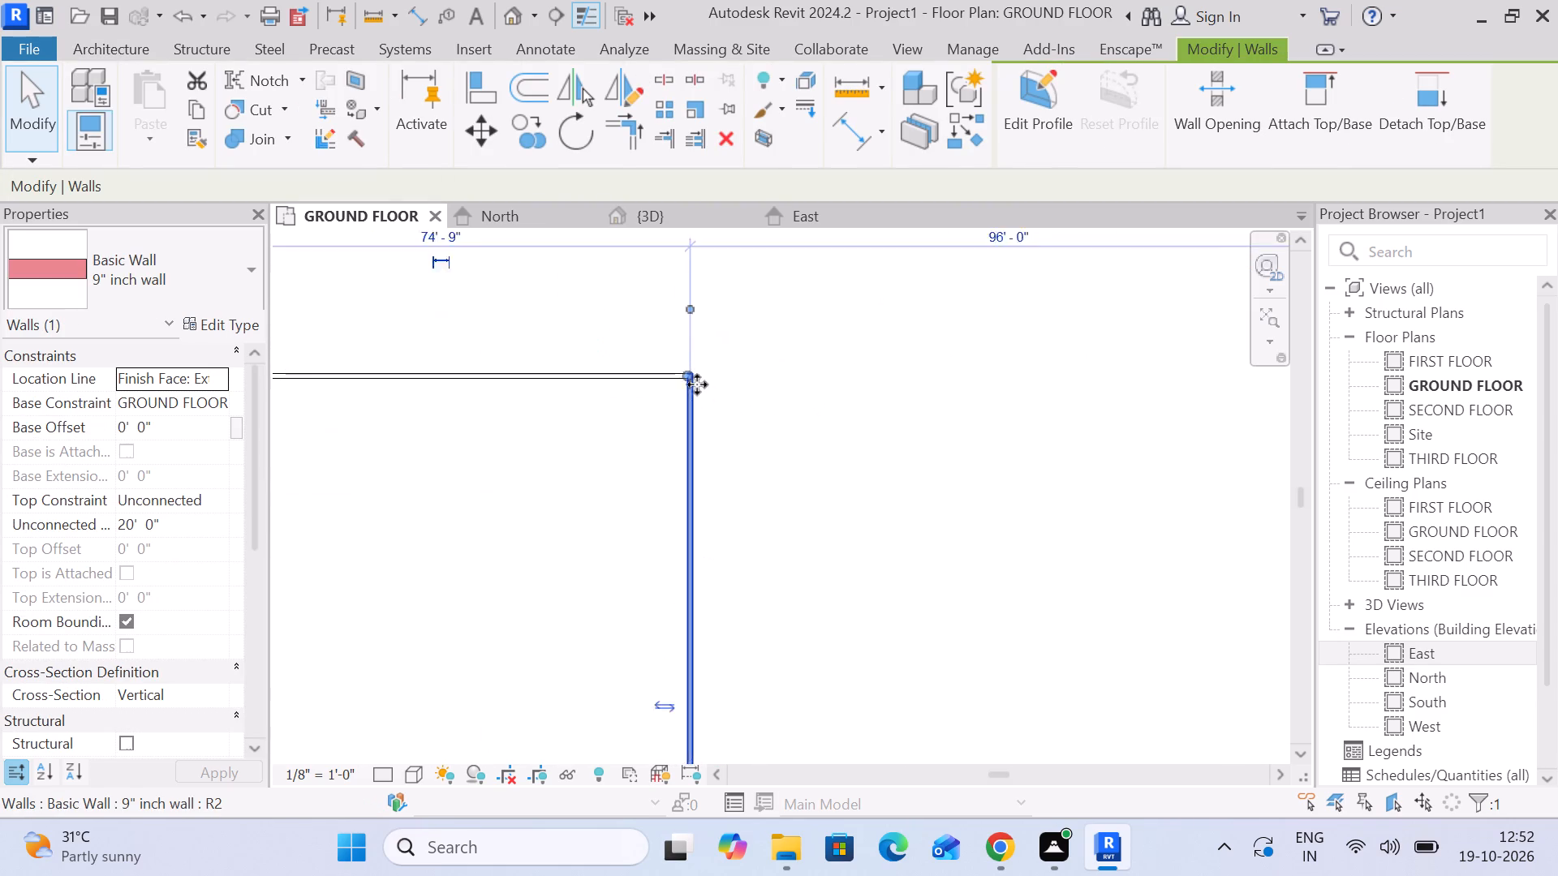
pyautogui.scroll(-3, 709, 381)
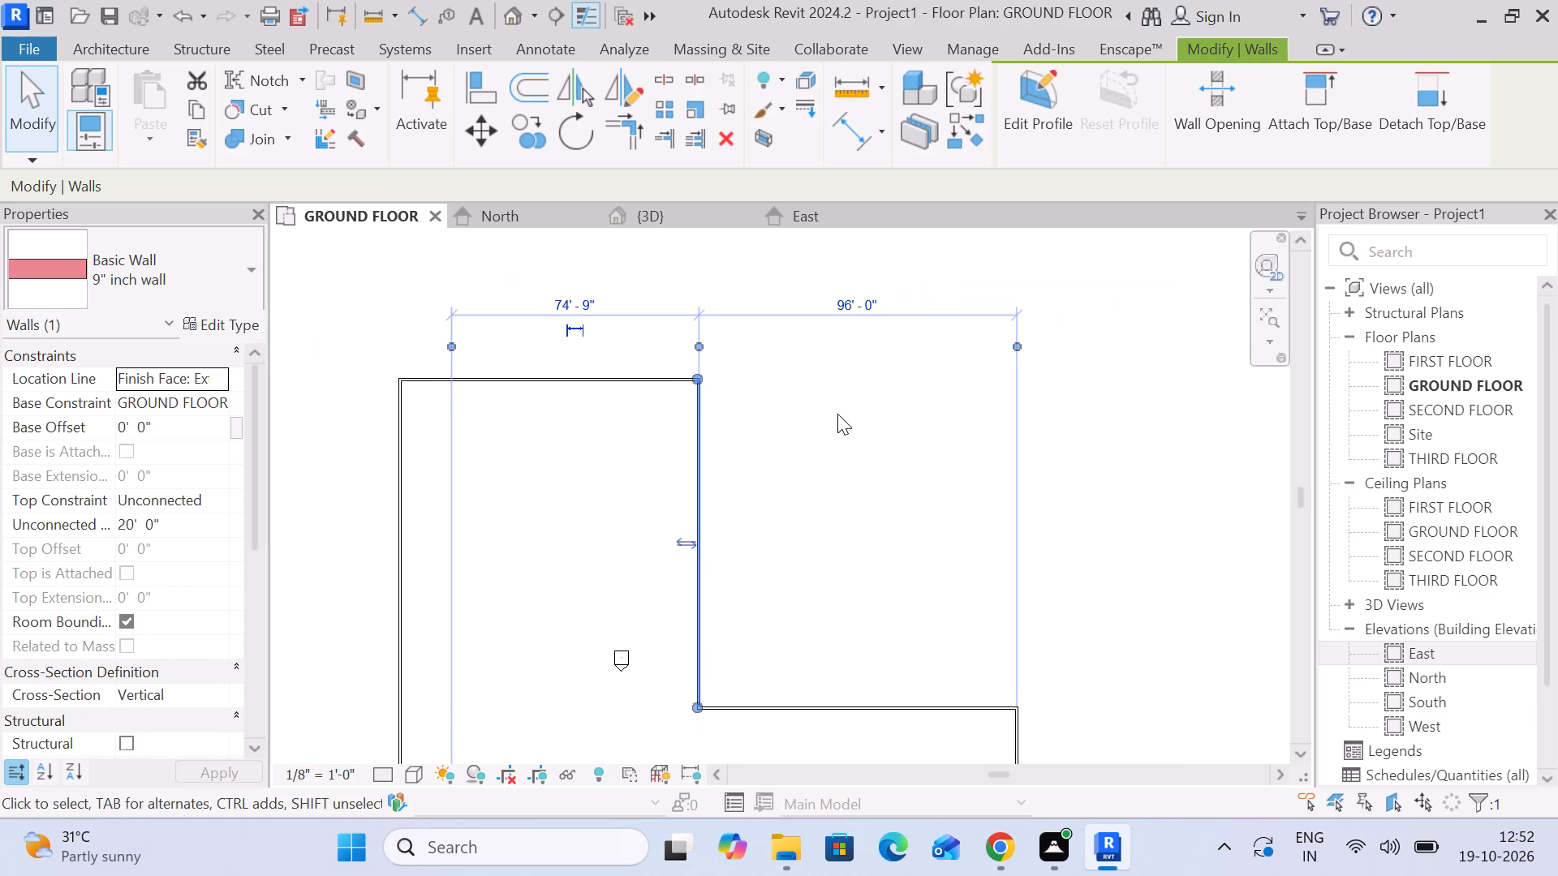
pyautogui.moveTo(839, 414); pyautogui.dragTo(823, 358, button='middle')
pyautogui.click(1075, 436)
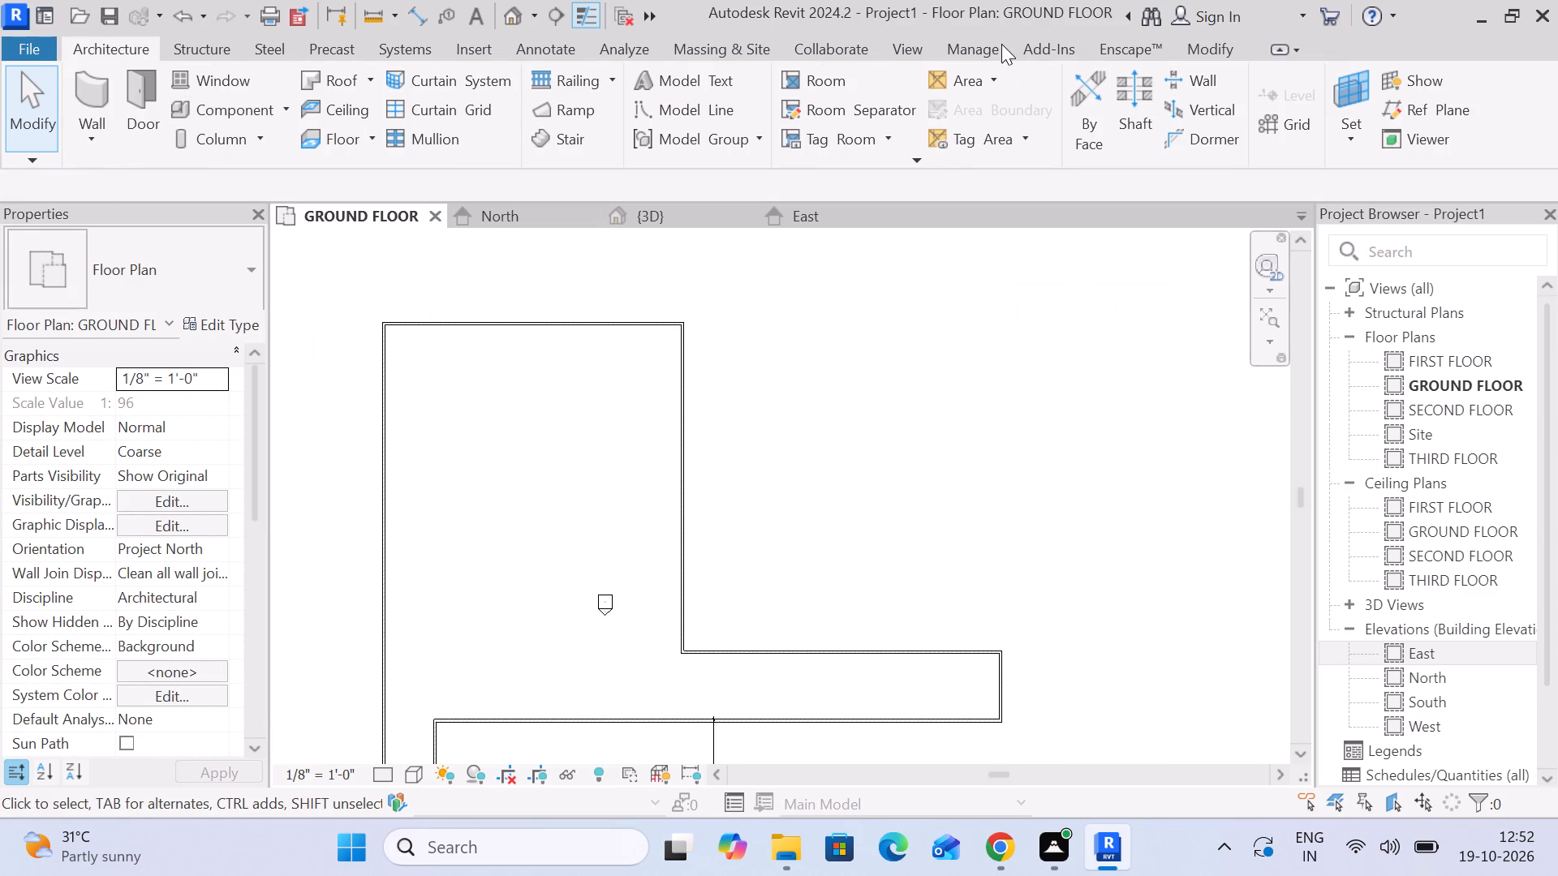
# Place an aligned dimension across the northern extension between its west and east vertical walls.
pyautogui.click(1201, 50)
pyautogui.click(841, 144)
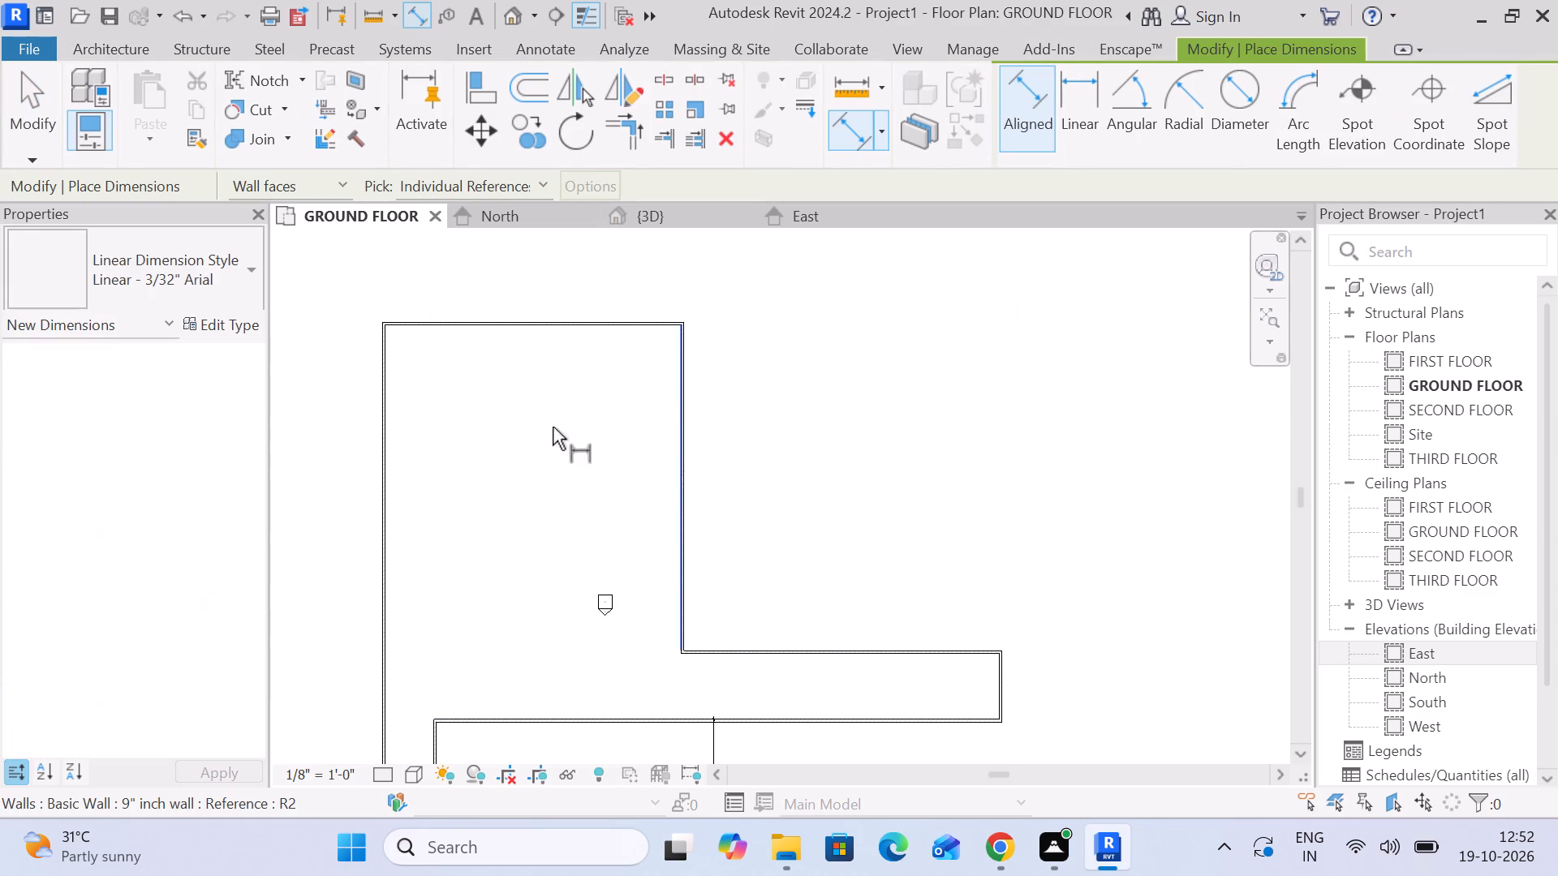
pyautogui.scroll(5, 406, 405)
pyautogui.click(372, 383)
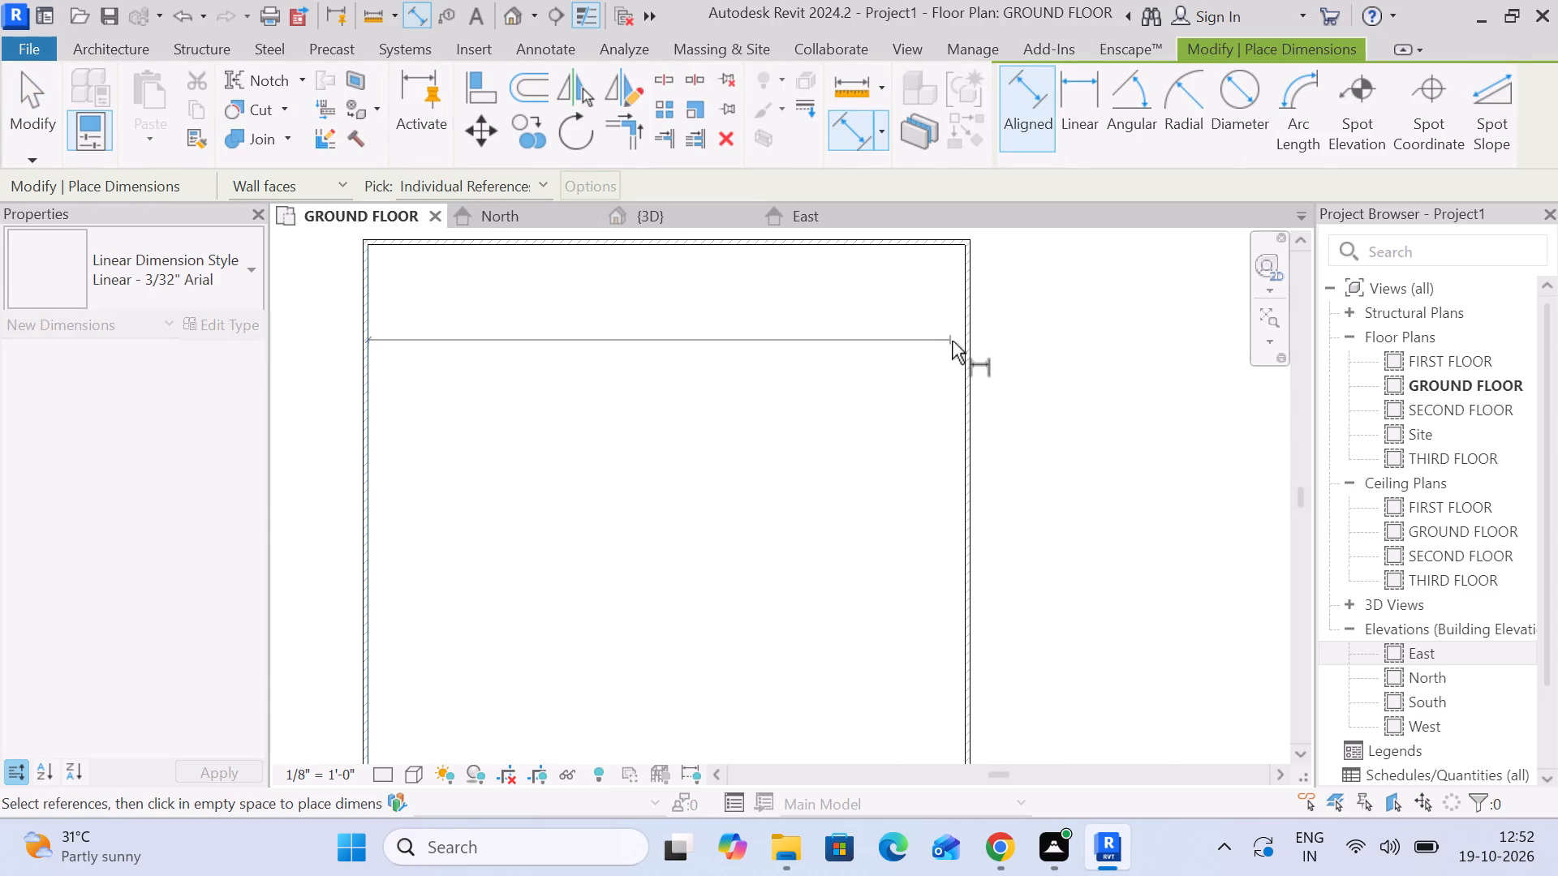
pyautogui.click(964, 350)
pyautogui.click(762, 425)
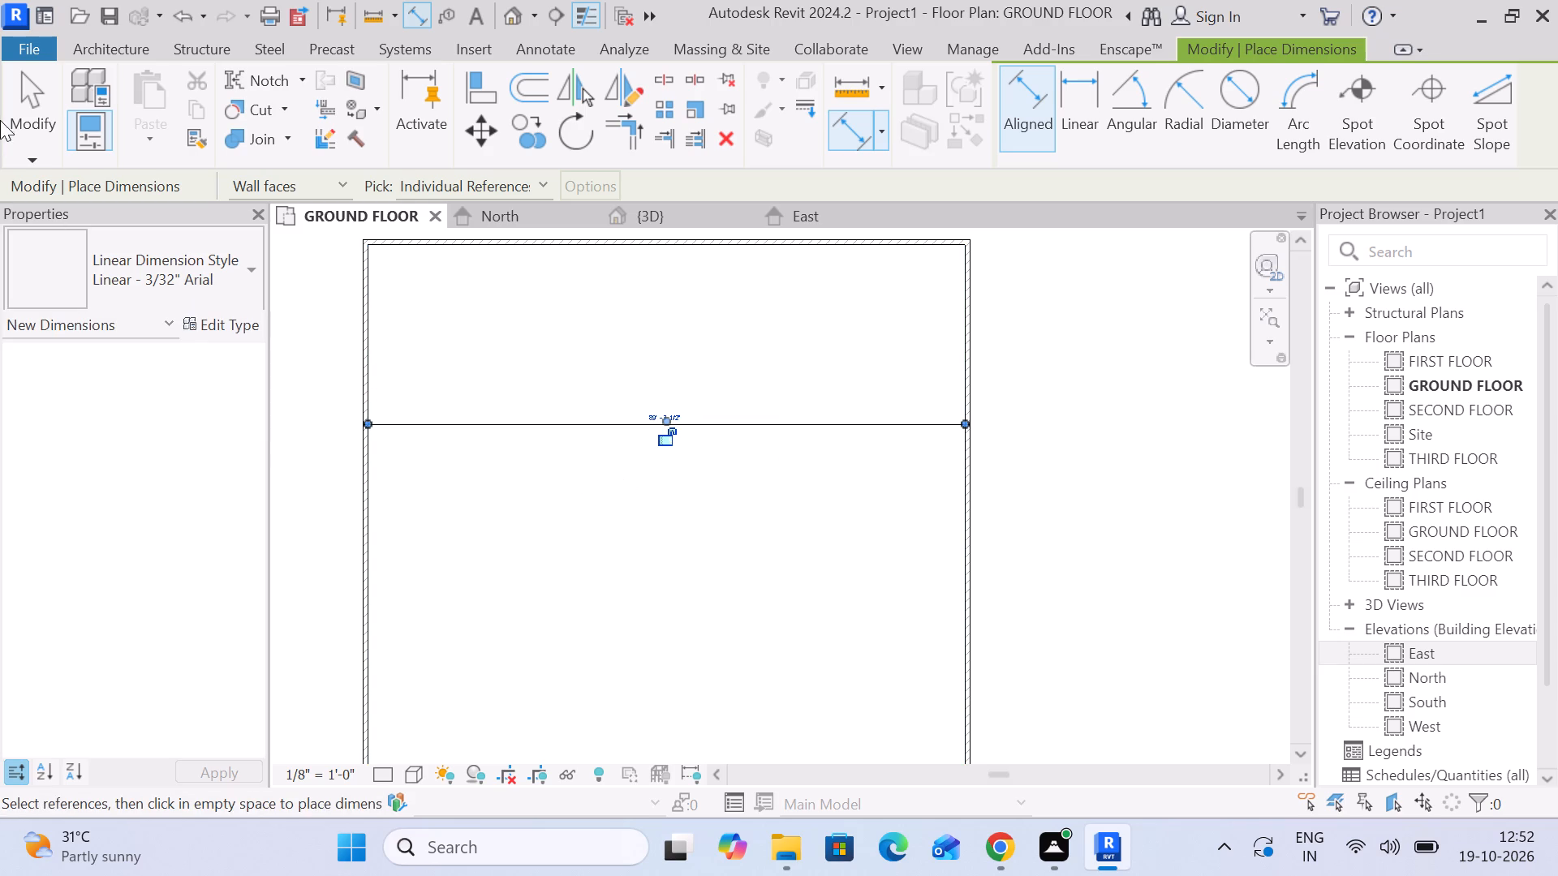
pyautogui.click(28, 110)
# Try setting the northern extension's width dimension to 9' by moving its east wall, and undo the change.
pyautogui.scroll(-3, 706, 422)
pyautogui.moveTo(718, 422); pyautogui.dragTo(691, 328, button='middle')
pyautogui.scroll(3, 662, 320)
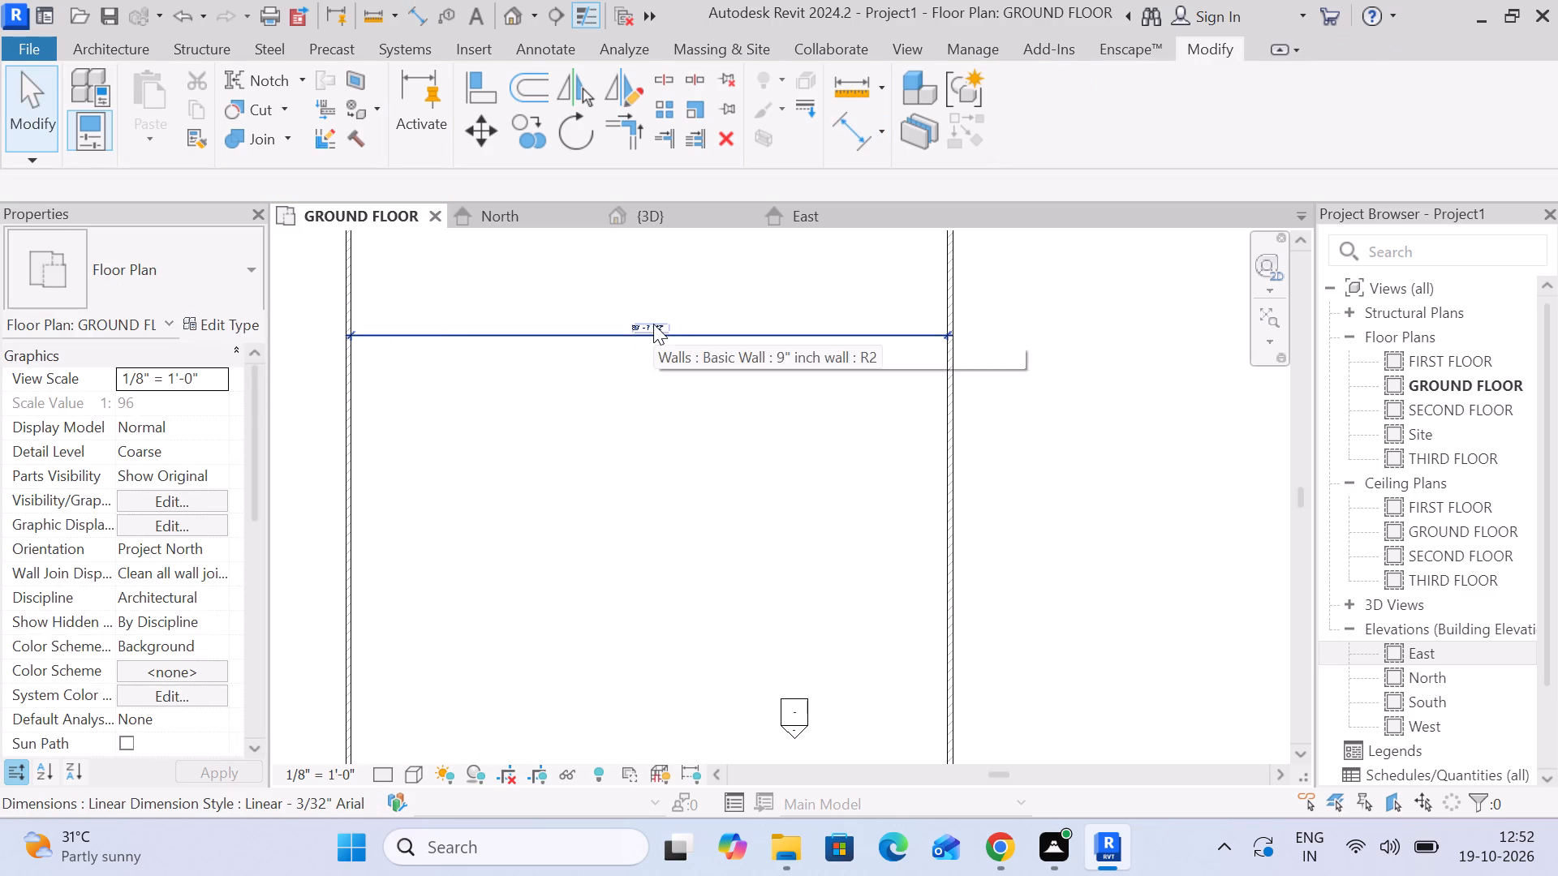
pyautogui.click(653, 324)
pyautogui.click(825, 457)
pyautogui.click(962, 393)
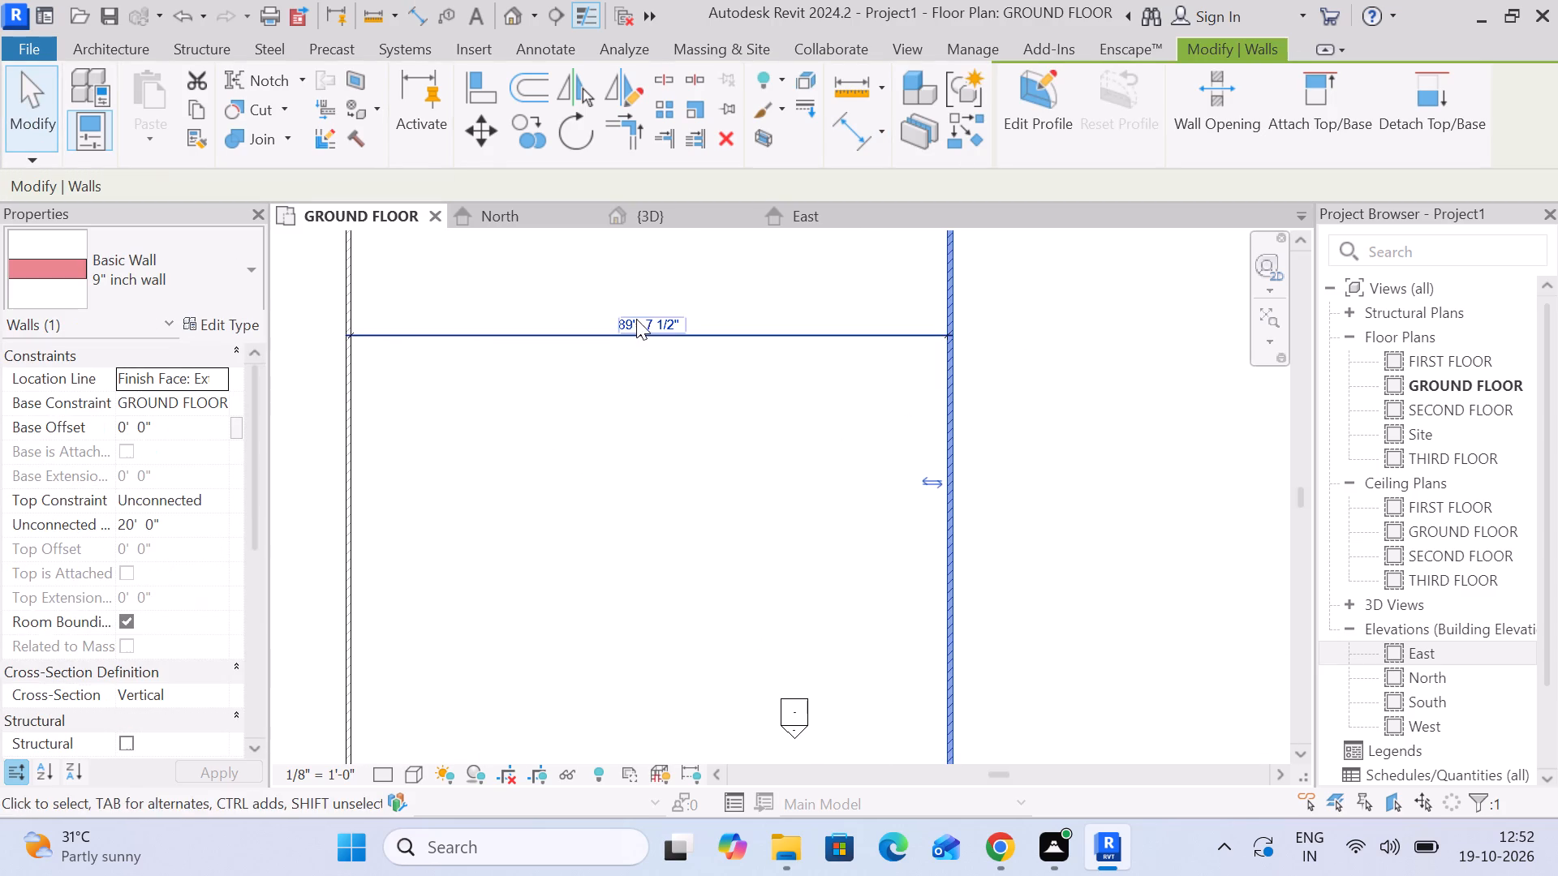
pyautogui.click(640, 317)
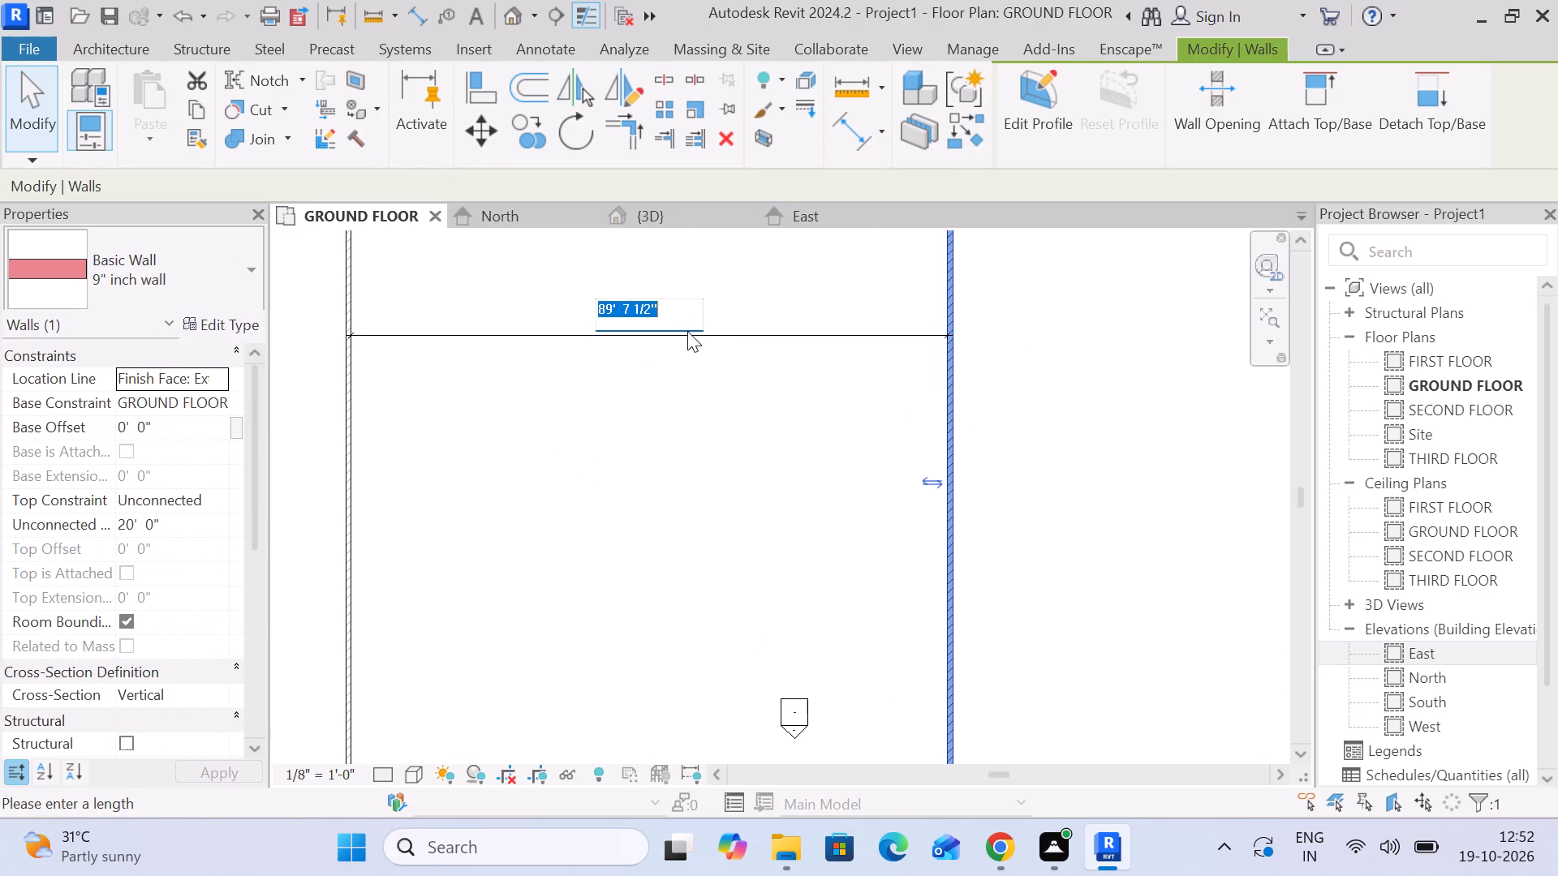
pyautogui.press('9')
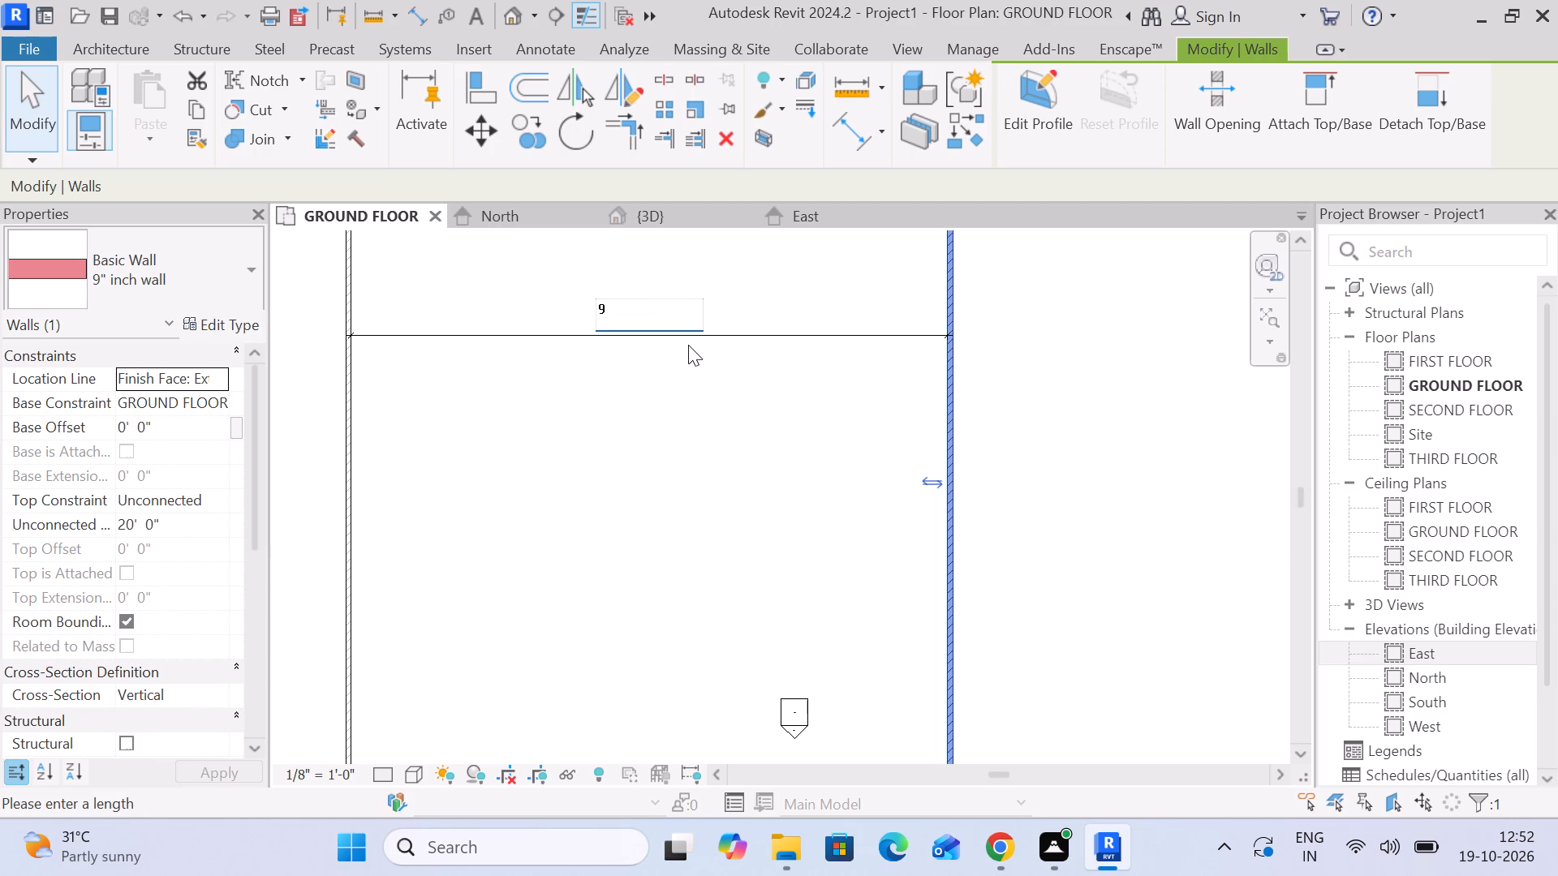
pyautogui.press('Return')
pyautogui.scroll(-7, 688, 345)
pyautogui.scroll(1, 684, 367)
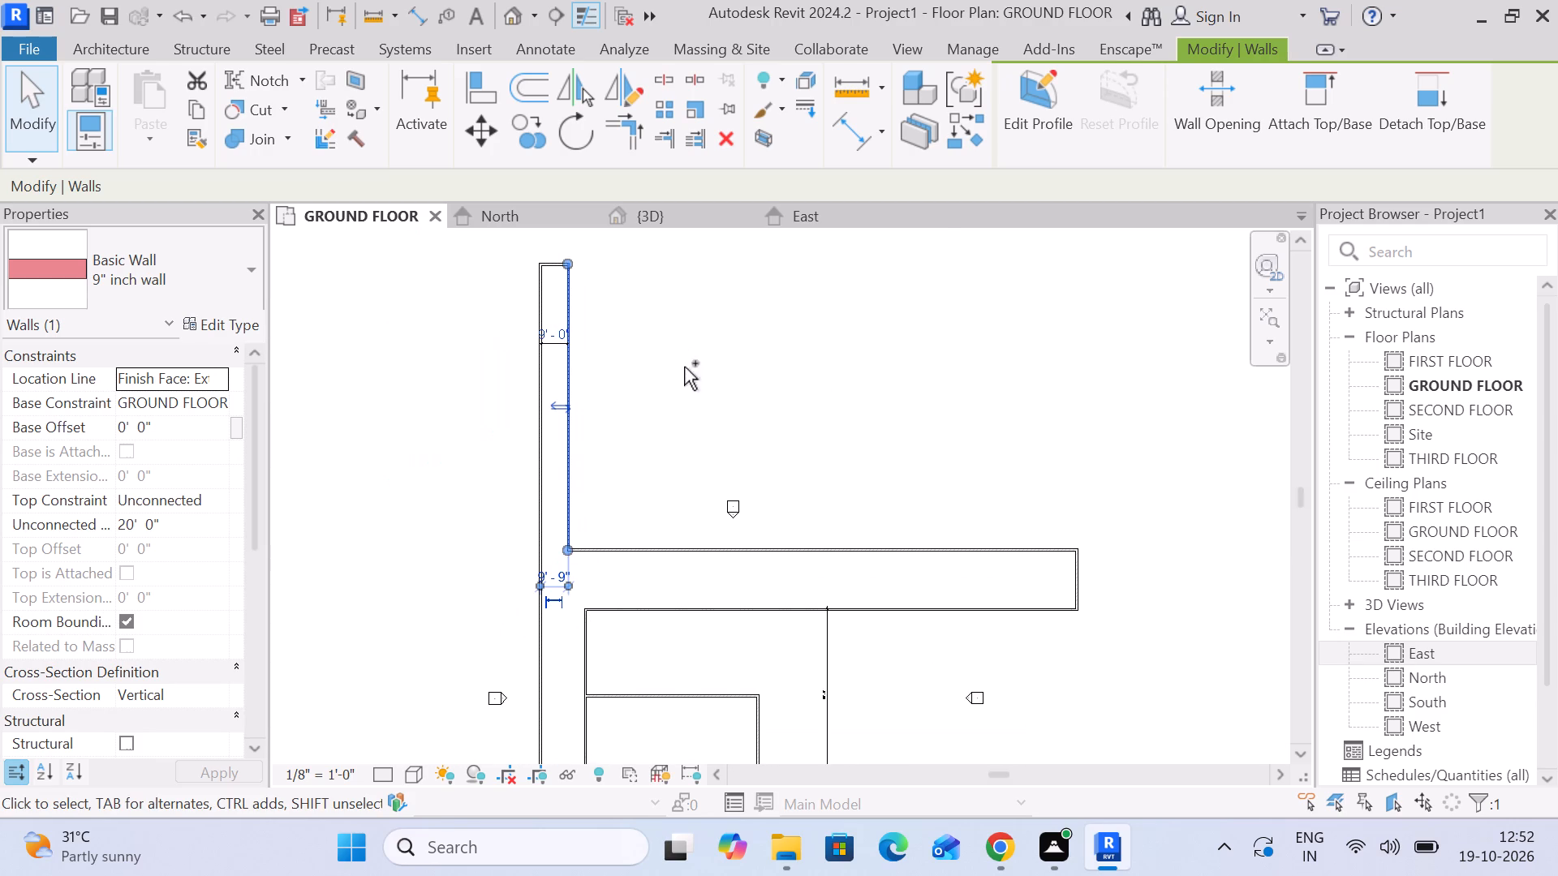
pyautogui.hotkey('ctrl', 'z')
# Set the northern extension's width to 90' by moving its east vertical wall through the aligned dimension.
pyautogui.click(640, 319)
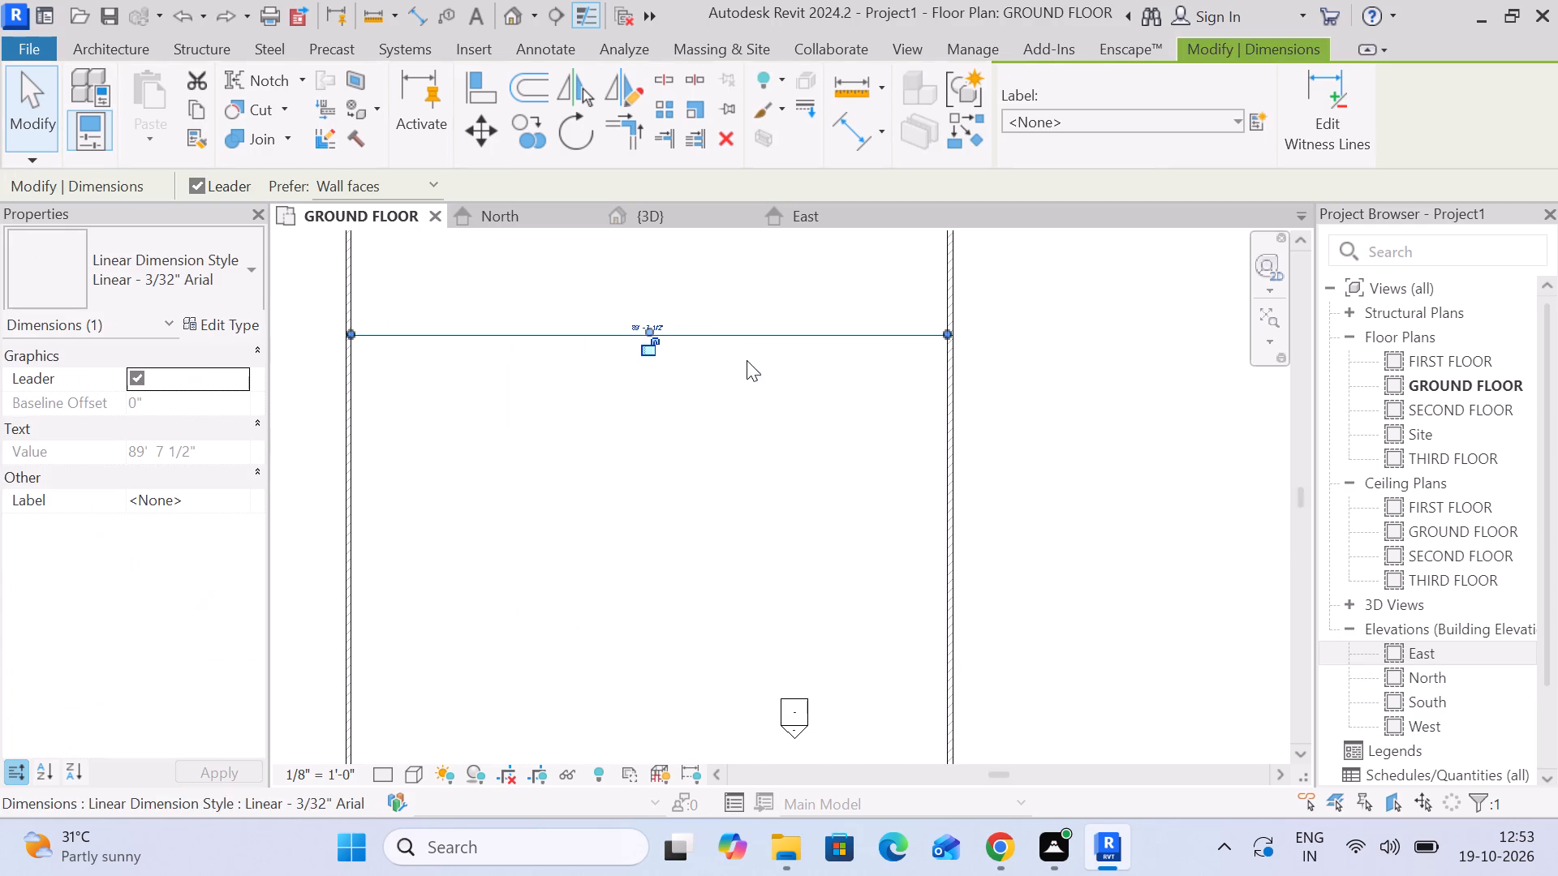
pyautogui.click(841, 412)
pyautogui.click(938, 415)
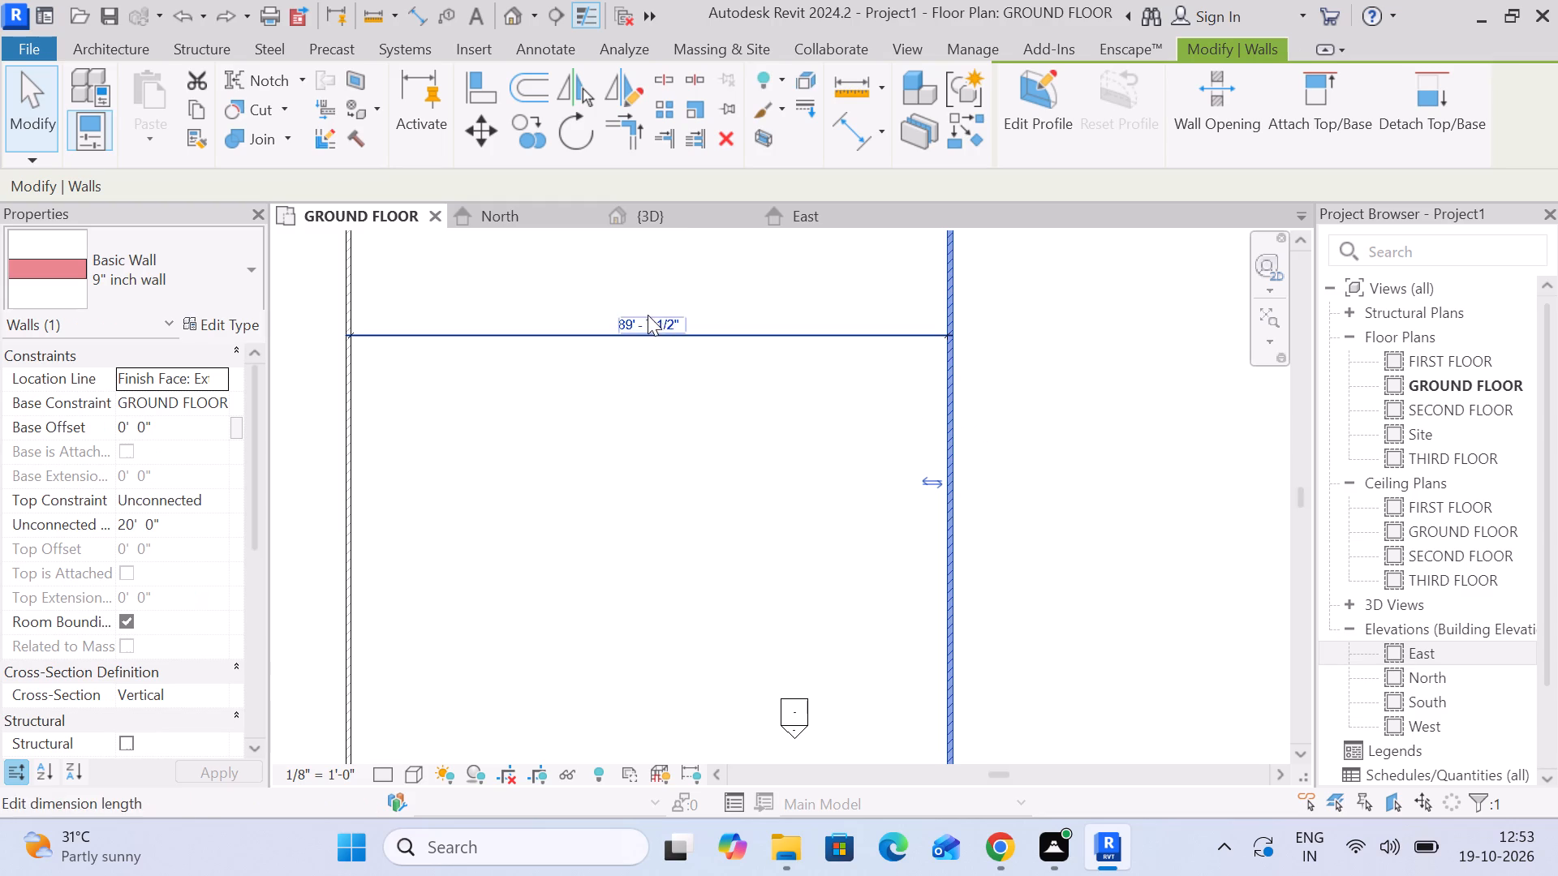
pyautogui.click(648, 315)
pyautogui.write('90')
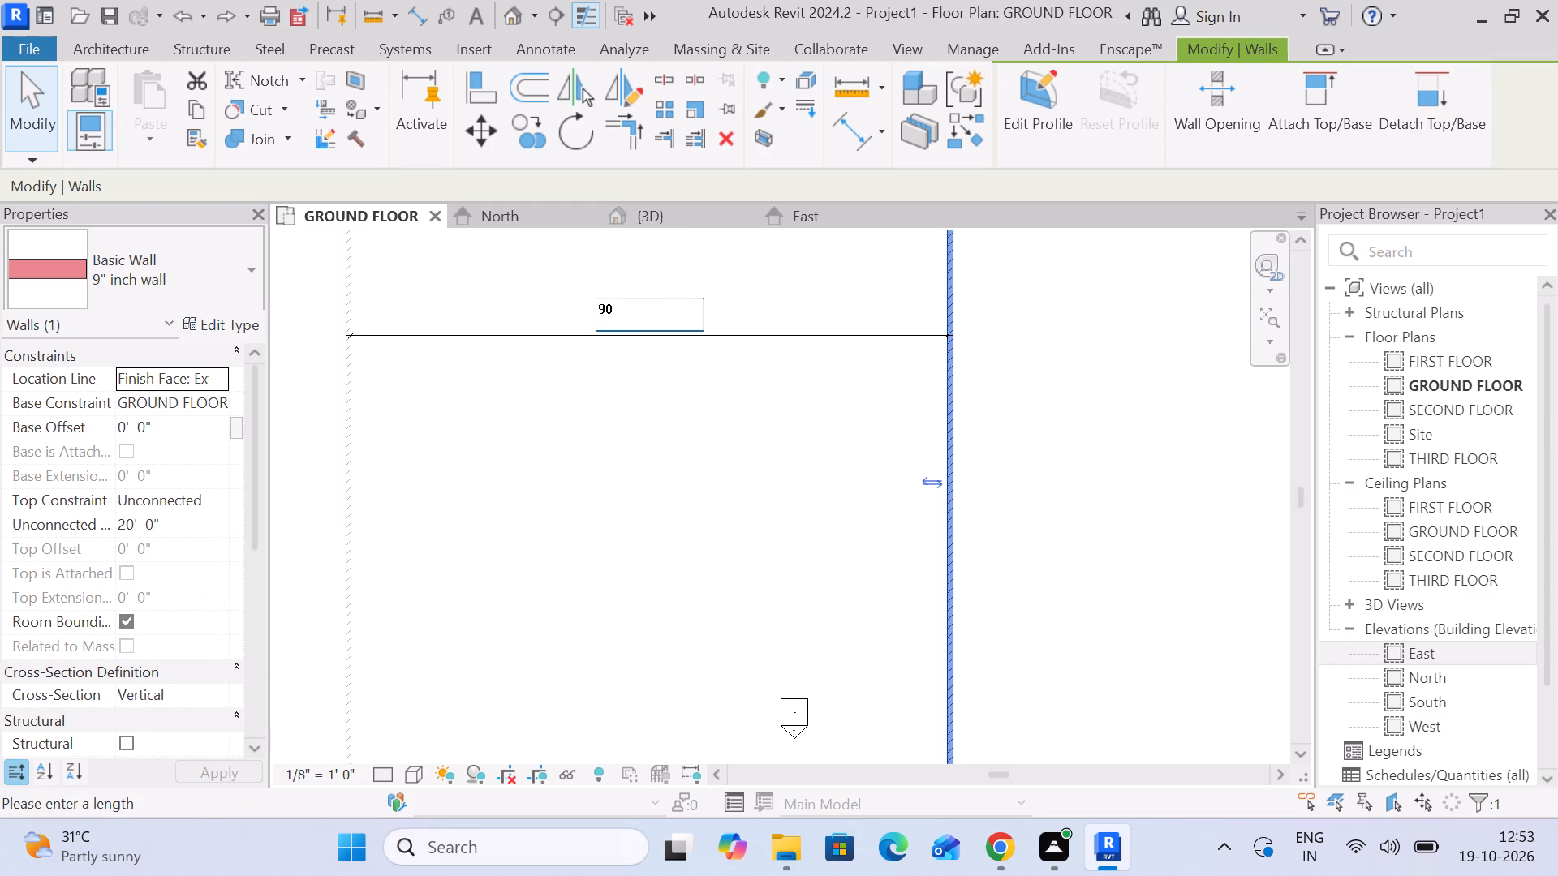
pyautogui.press("'")
pyautogui.press('Return')
pyautogui.scroll(-5, 1003, 369)
pyautogui.moveTo(1003, 369); pyautogui.dragTo(656, 336, button='middle')
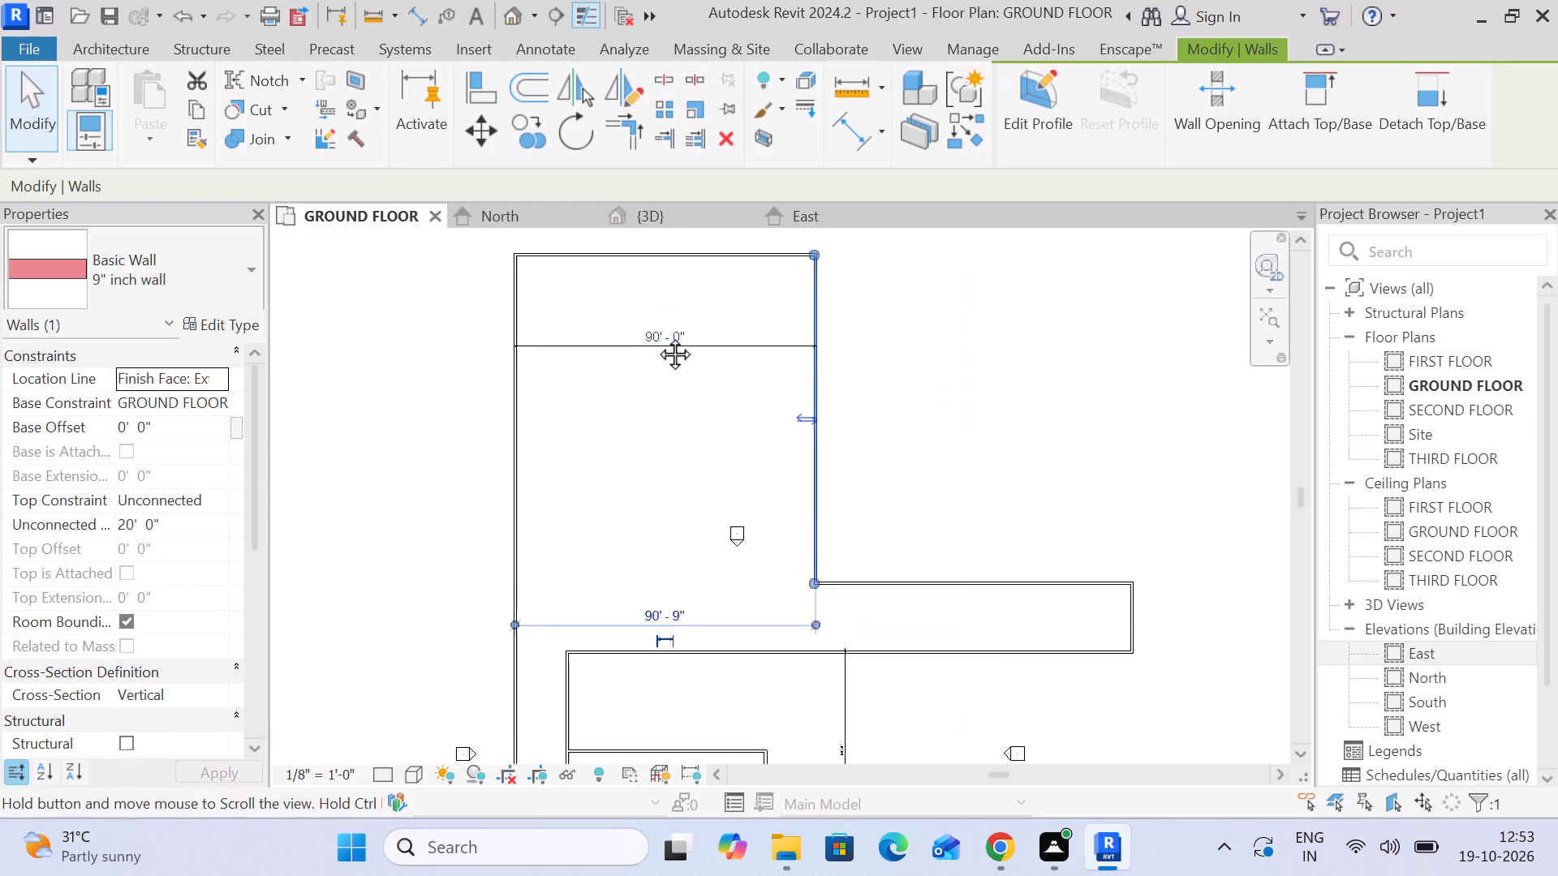
pyautogui.moveTo(656, 336); pyautogui.dragTo(654, 336, button='middle')
pyautogui.click(704, 380)
# Delete the aligned width dimension across the northern extension.
pyautogui.scroll(-4, 708, 380)
pyautogui.moveTo(708, 381); pyautogui.dragTo(706, 441, button='middle')
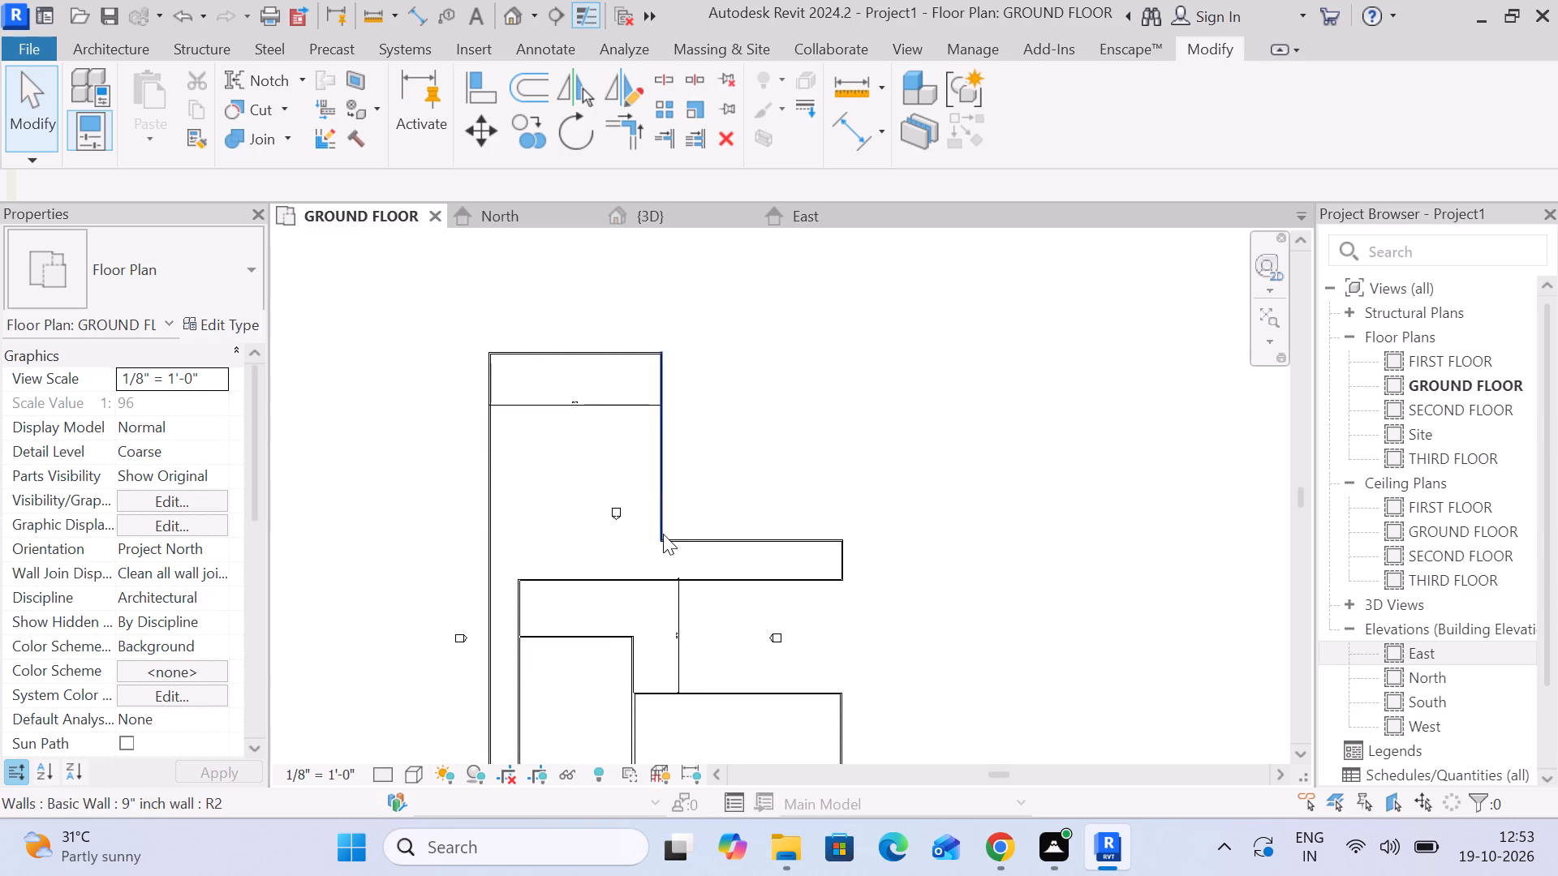
pyautogui.scroll(-1, 684, 483)
pyautogui.moveTo(684, 483); pyautogui.dragTo(761, 338, button='middle')
pyautogui.click(686, 271)
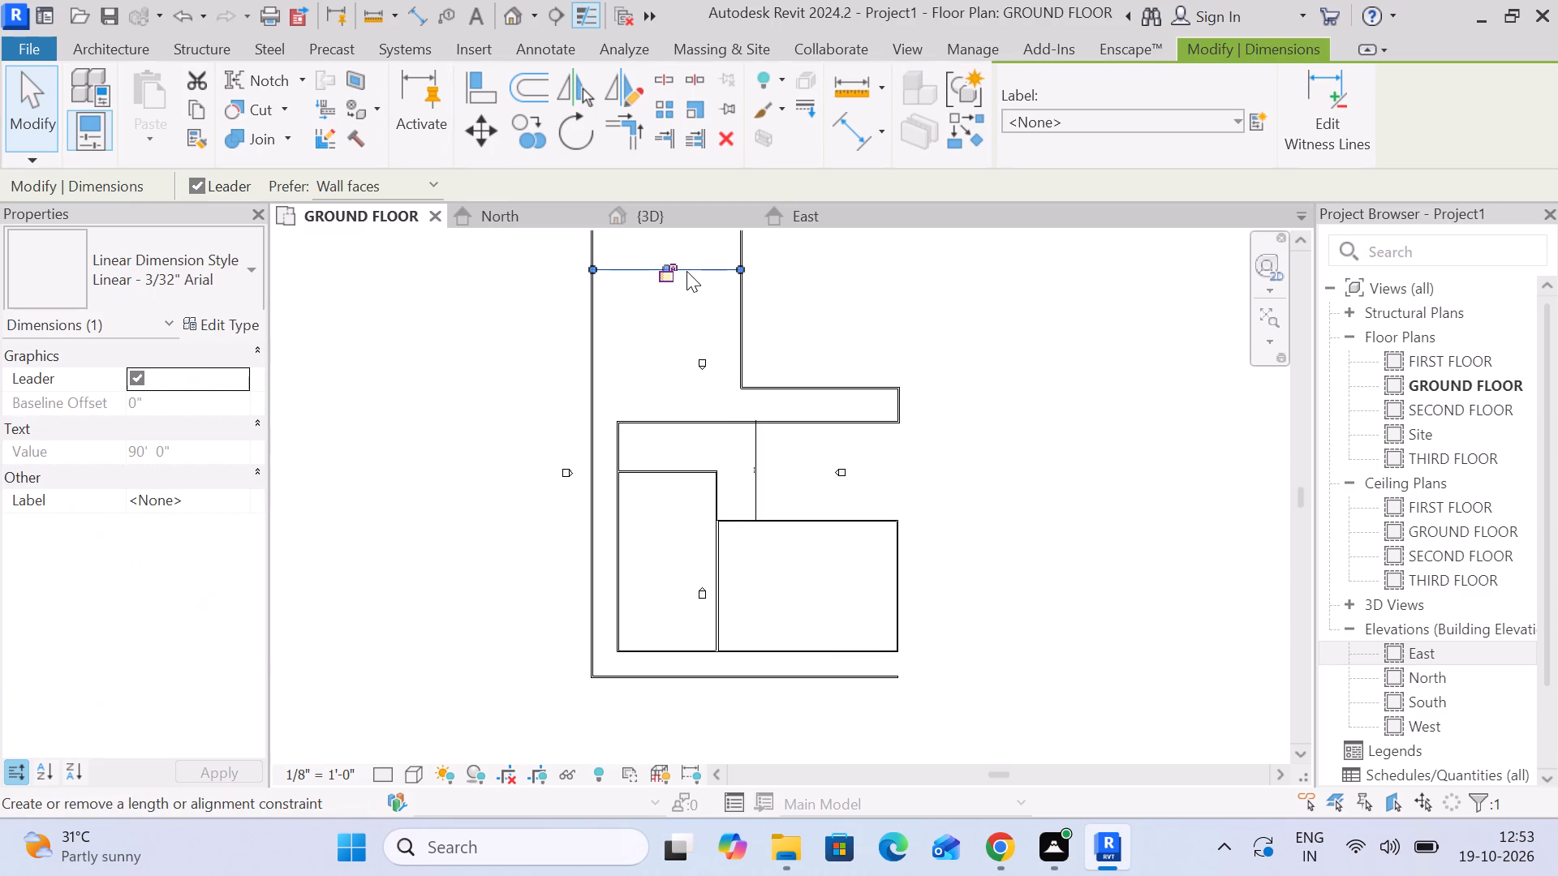
pyautogui.press('Delete')
# Delete the short vertical wall joining the east ends of the two horizontal walls below the northern extension.
pyautogui.moveTo(780, 384); pyautogui.dragTo(772, 494, button='middle')
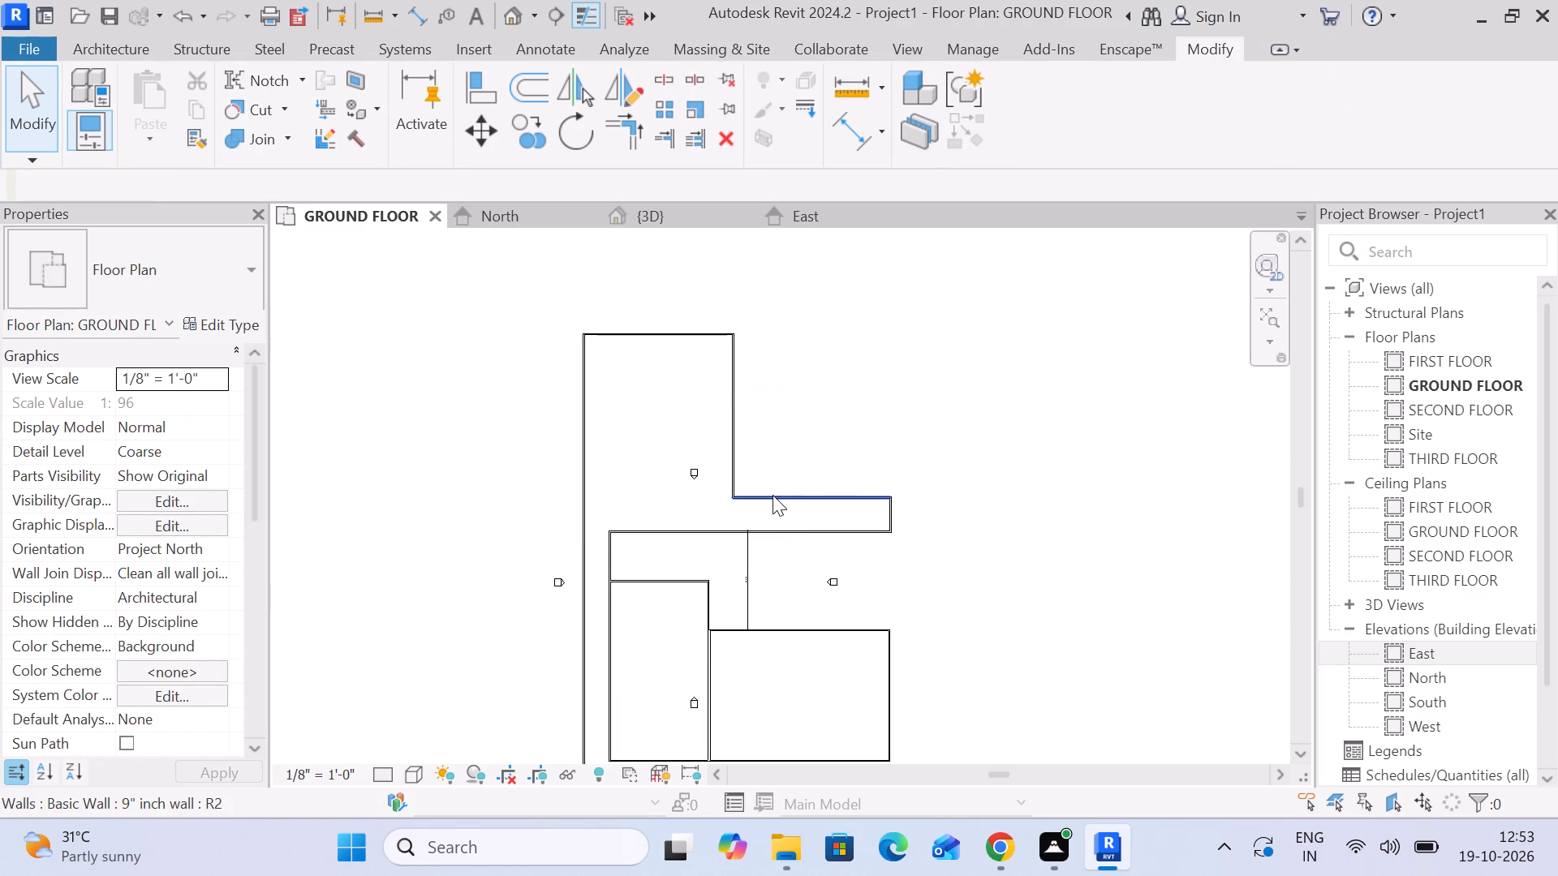
pyautogui.moveTo(860, 464); pyautogui.dragTo(867, 403, button='middle')
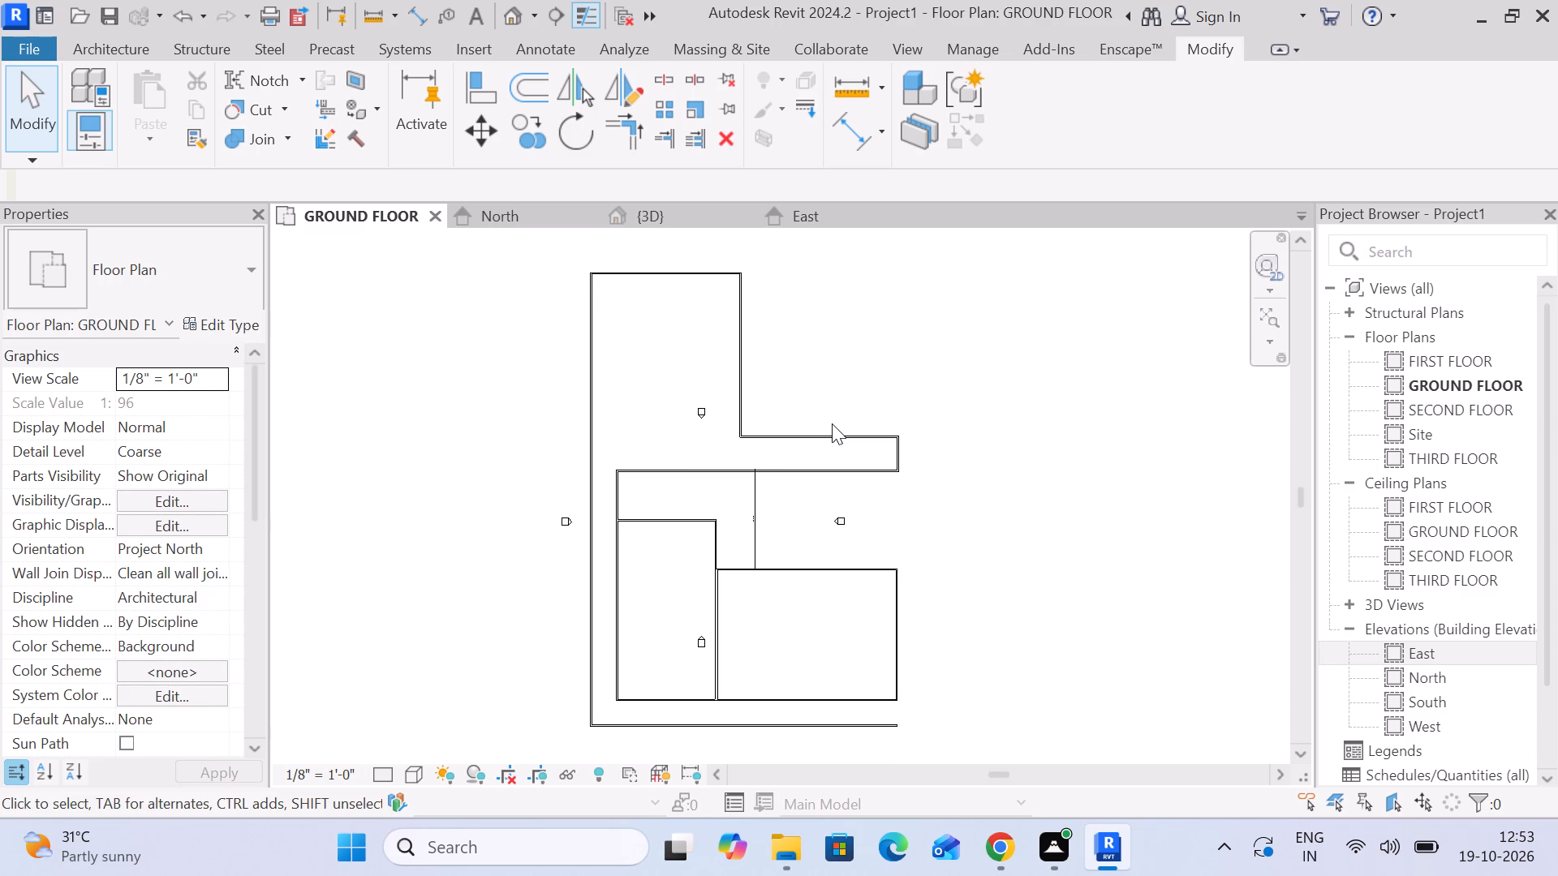
pyautogui.scroll(1, 826, 430)
pyautogui.scroll(-2, 825, 431)
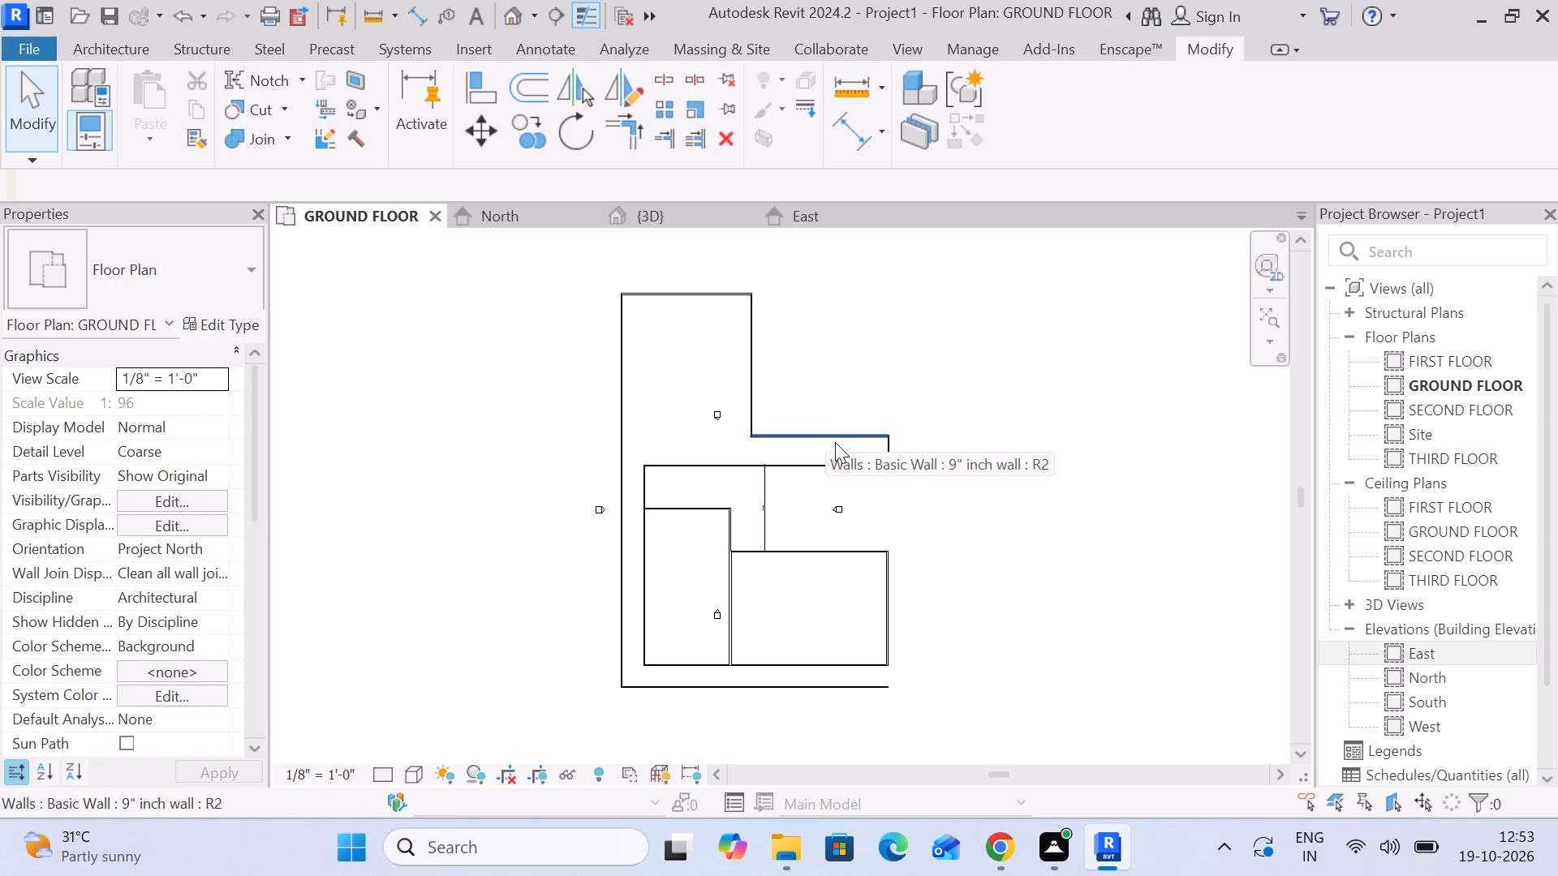
pyautogui.scroll(1, 906, 685)
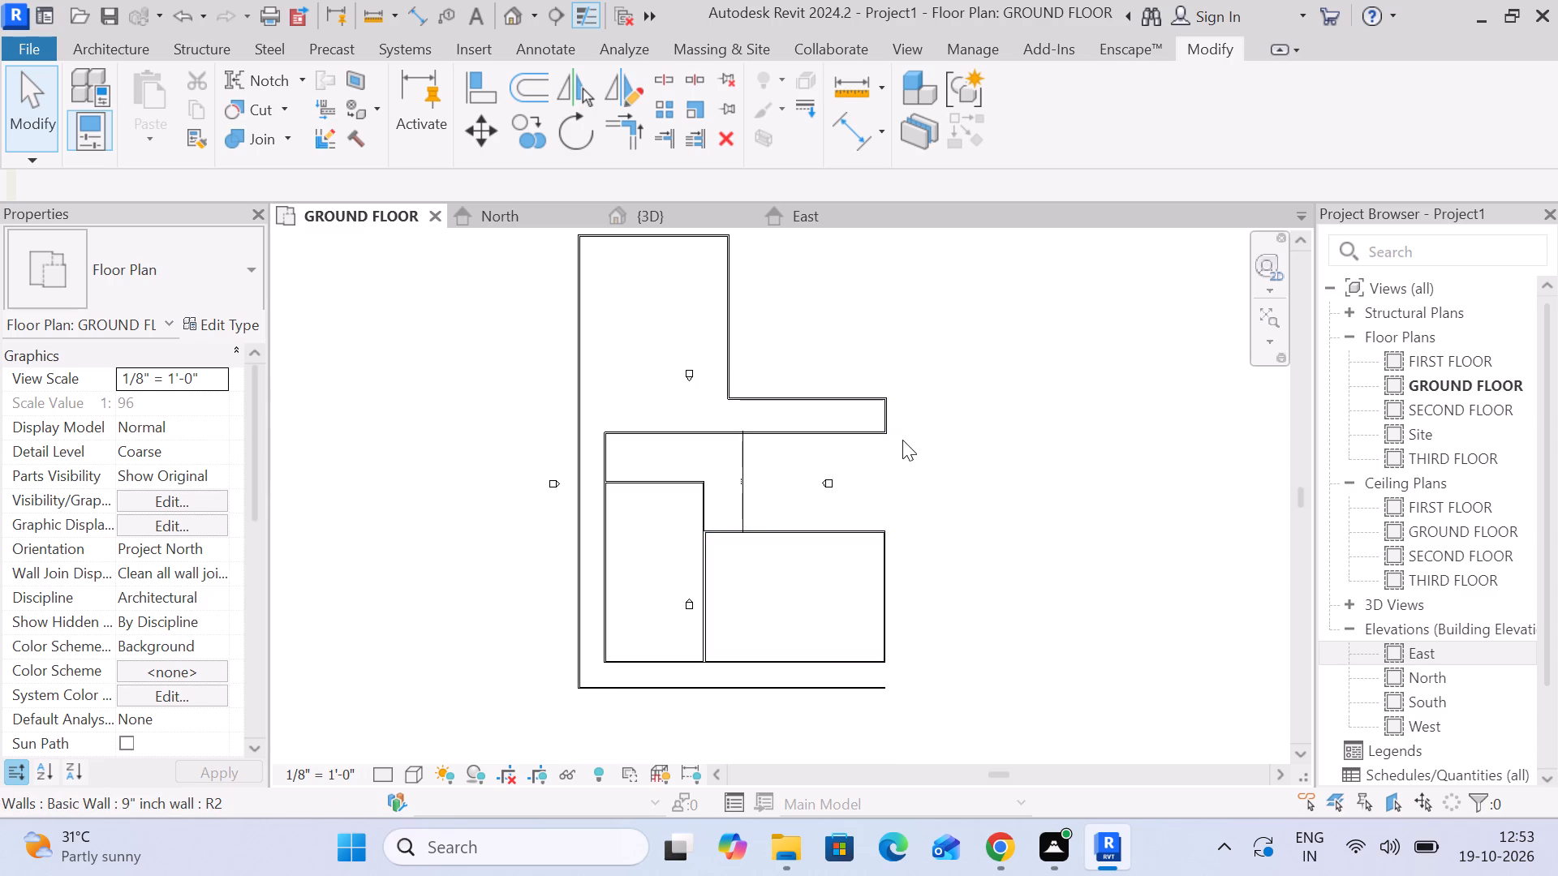
pyautogui.moveTo(881, 608); pyautogui.dragTo(811, 598, button='middle')
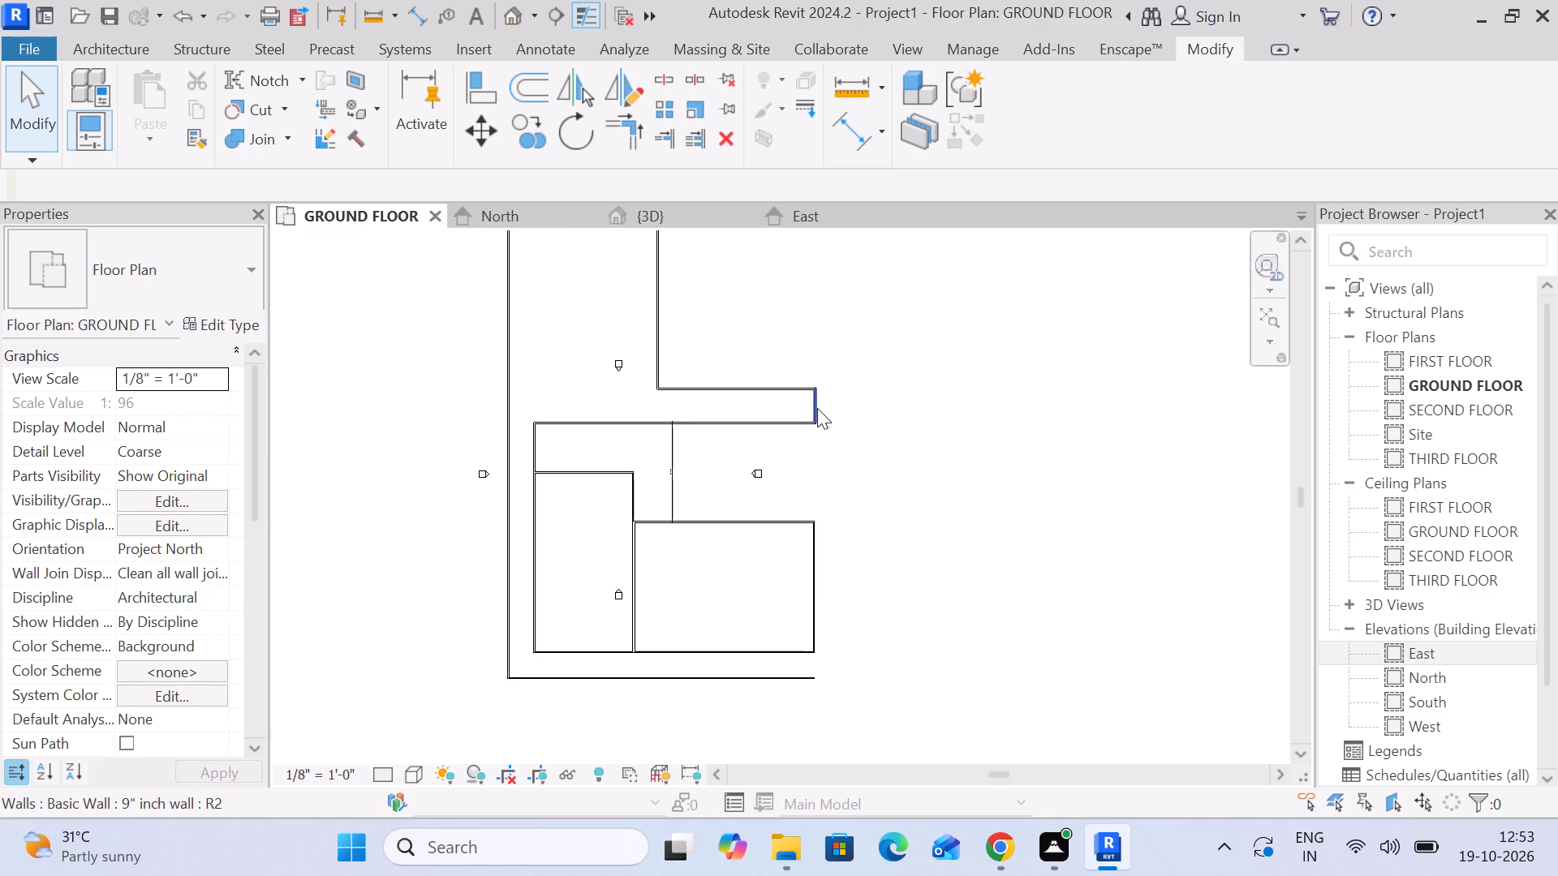
pyautogui.click(817, 408)
pyautogui.press('Delete')
# Draw a vertical 9" wall about 95' 7 1/2" long, about 22' 6" east of the eastern block, southward to the south outer wall's level.
pyautogui.scroll(2, 807, 436)
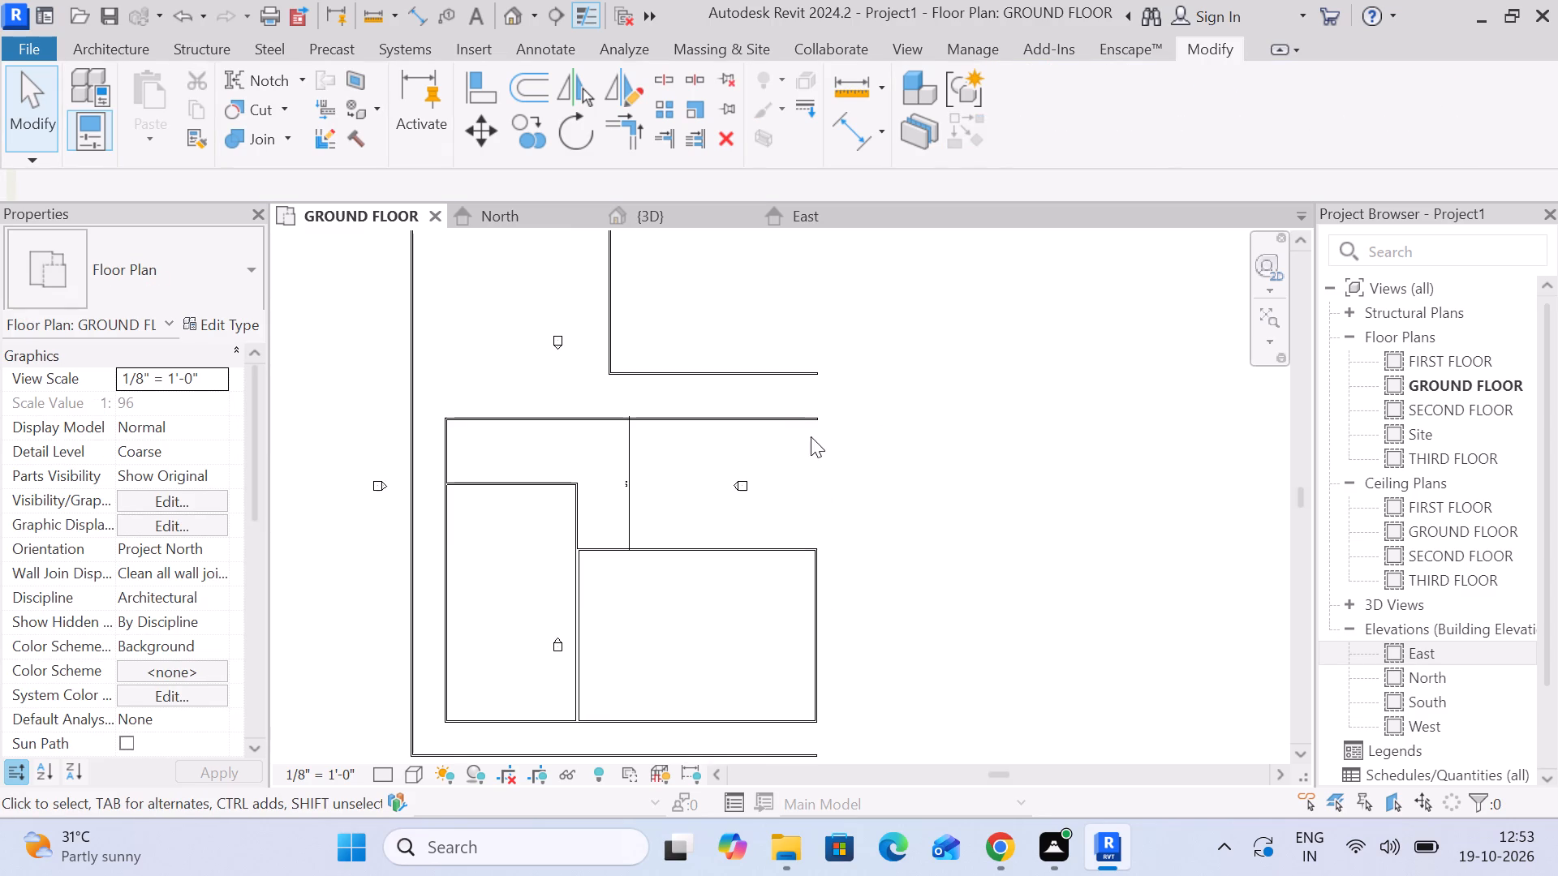
pyautogui.scroll(-1, 920, 463)
pyautogui.moveTo(921, 462); pyautogui.dragTo(820, 397, button='middle')
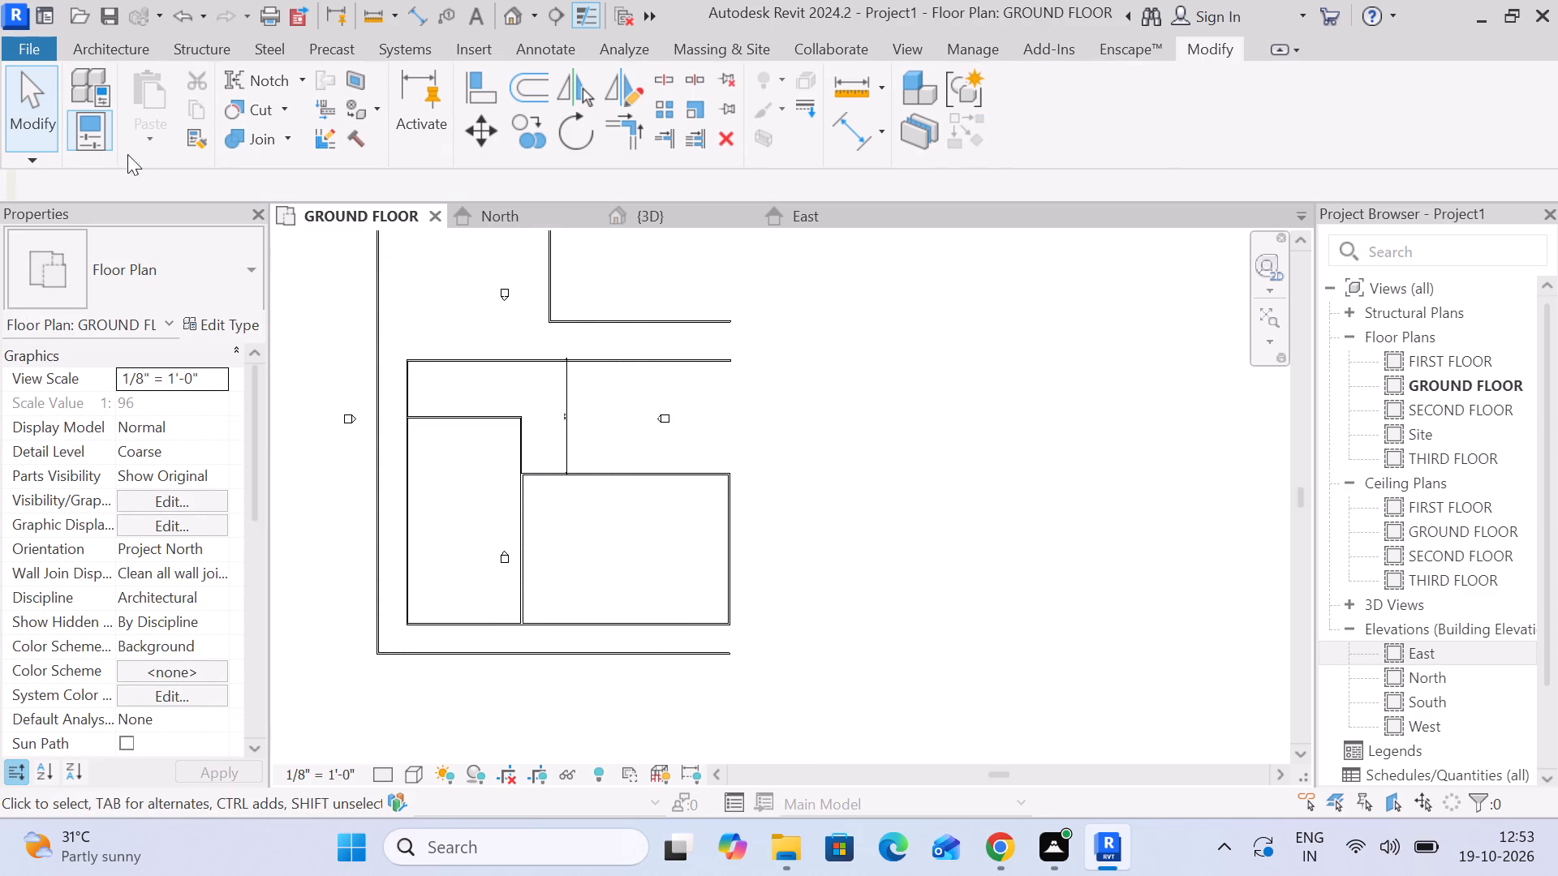
pyautogui.click(97, 55)
pyautogui.click(105, 126)
pyautogui.click(127, 192)
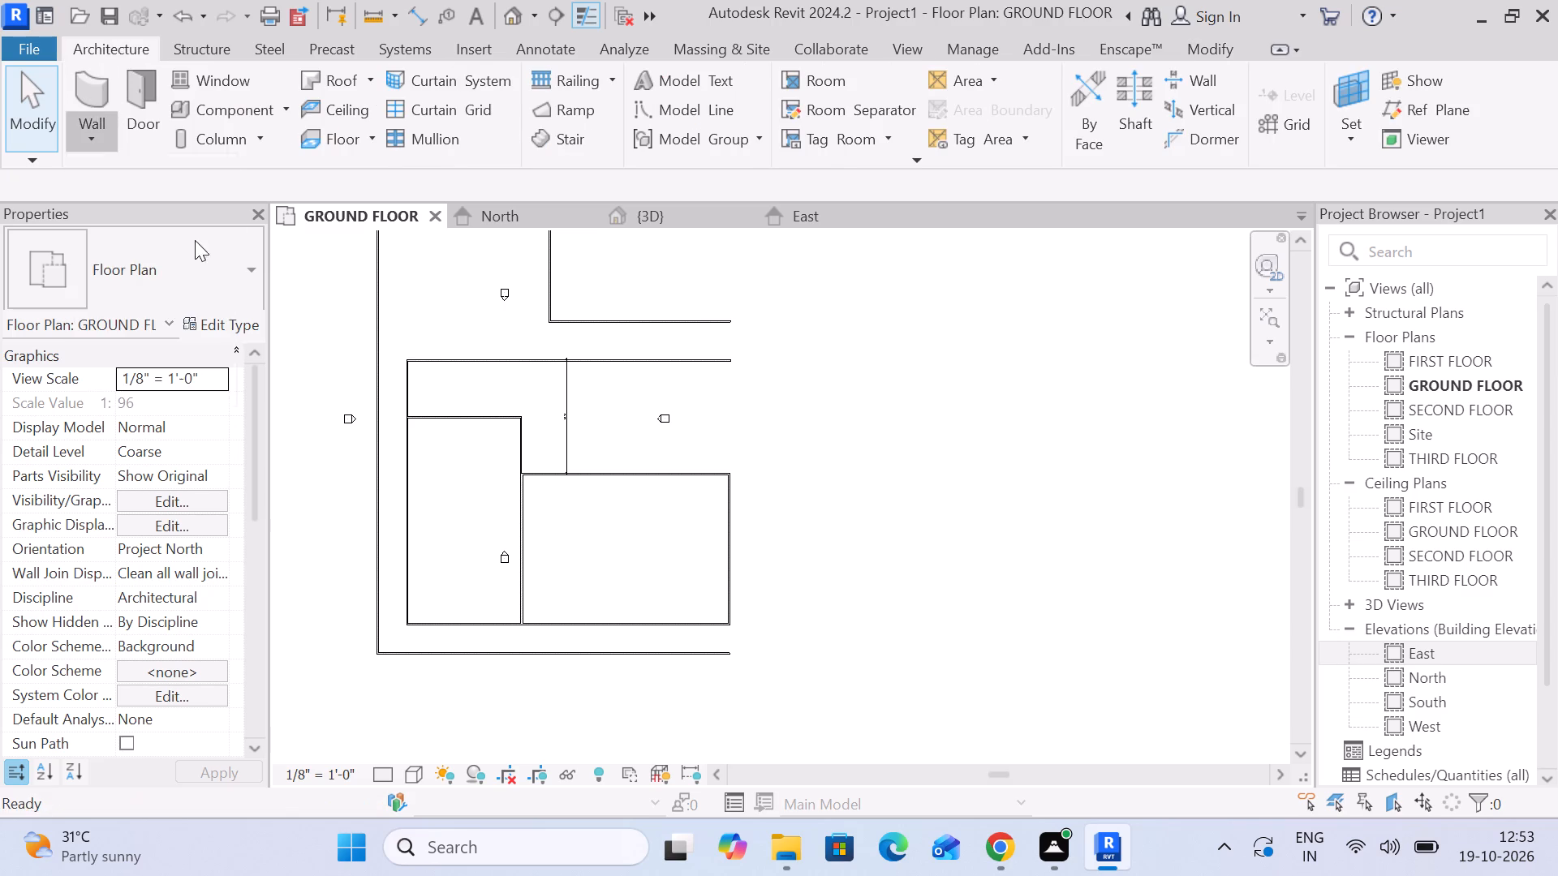
pyautogui.scroll(4, 747, 662)
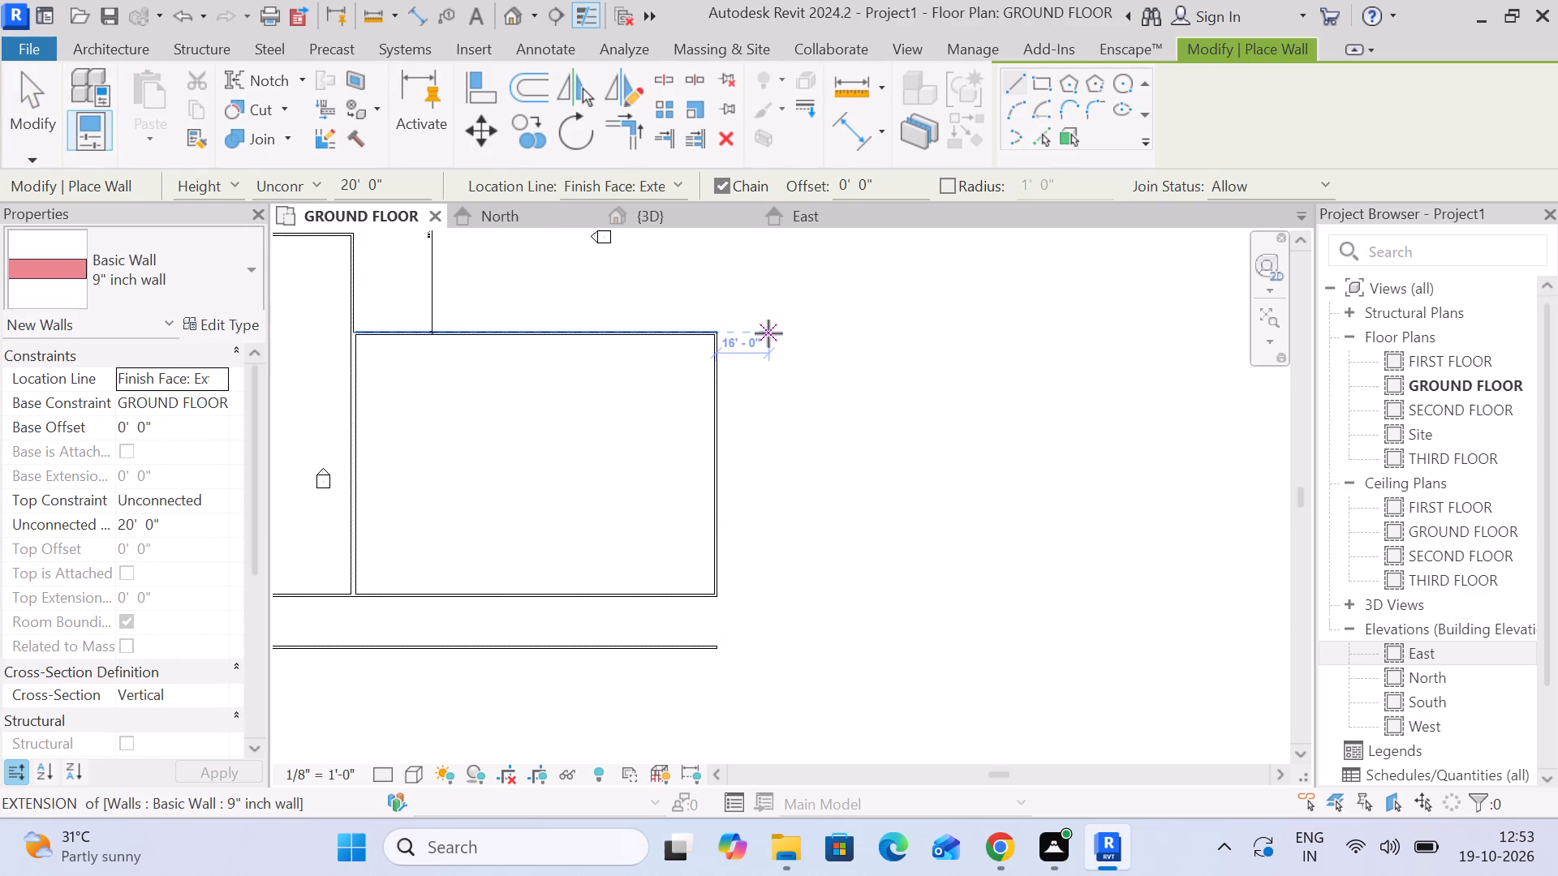
pyautogui.scroll(4, 768, 333)
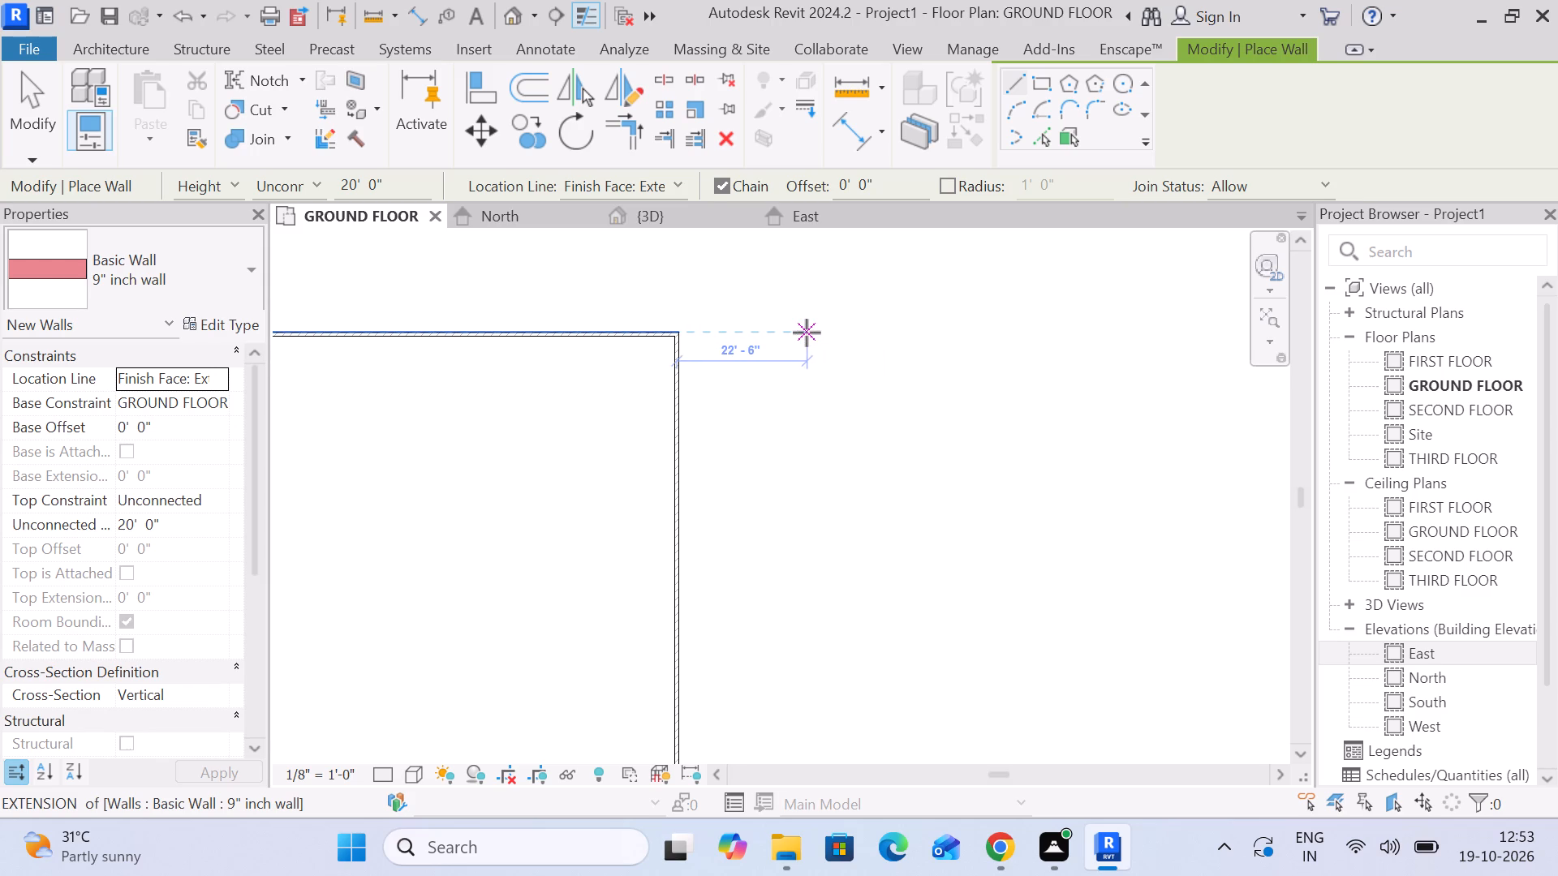
pyautogui.click(807, 333)
pyautogui.scroll(-5, 794, 526)
pyautogui.moveTo(797, 535); pyautogui.dragTo(786, 370, button='middle')
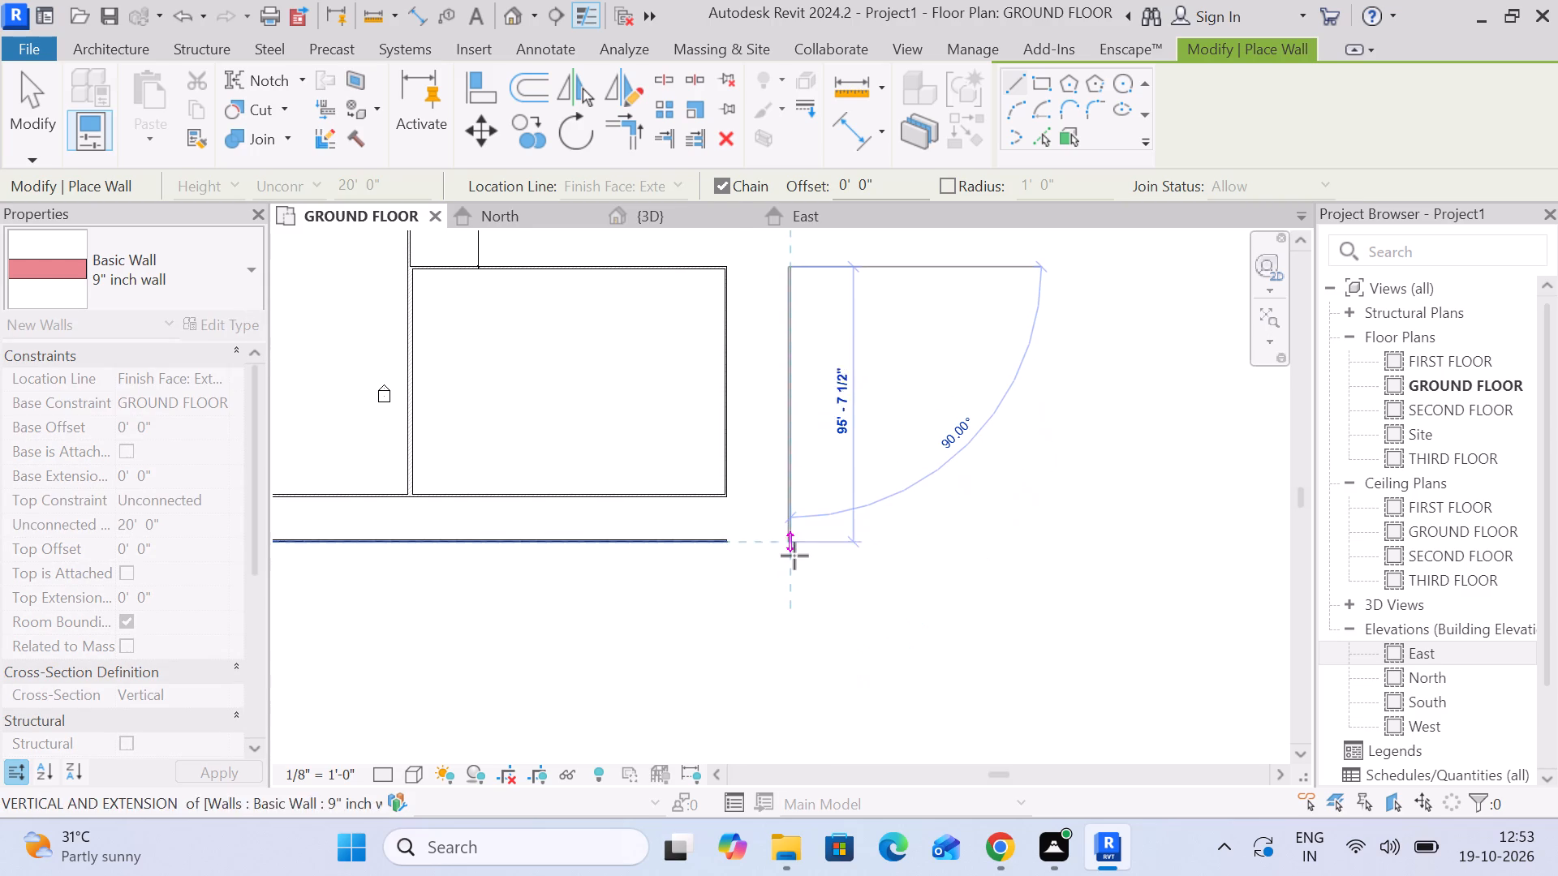
pyautogui.scroll(11, 790, 539)
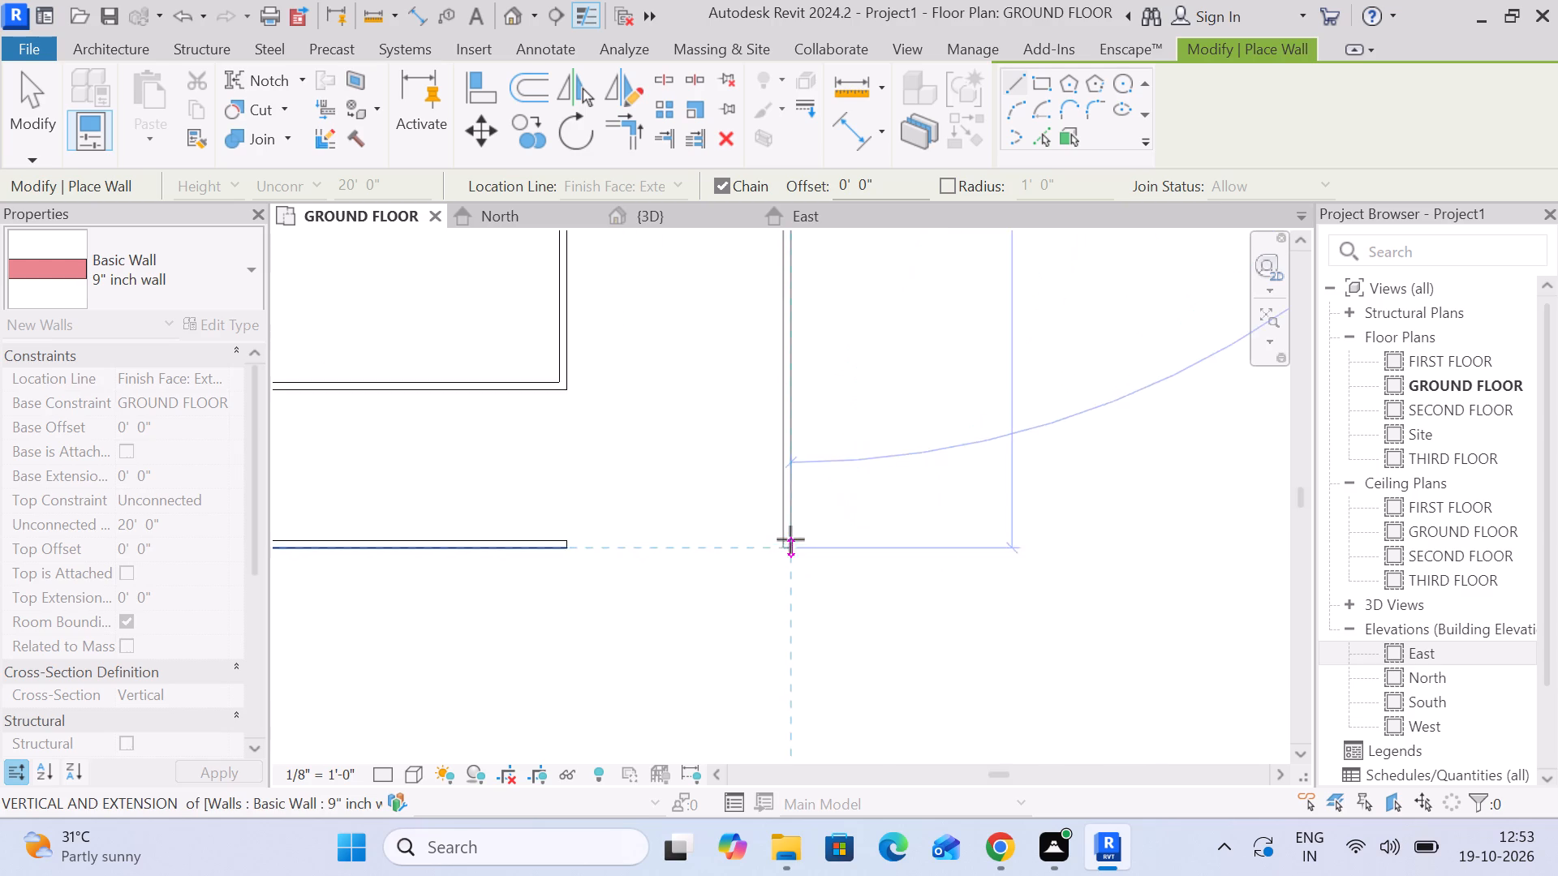
pyautogui.click(791, 553)
pyautogui.scroll(-6, 808, 535)
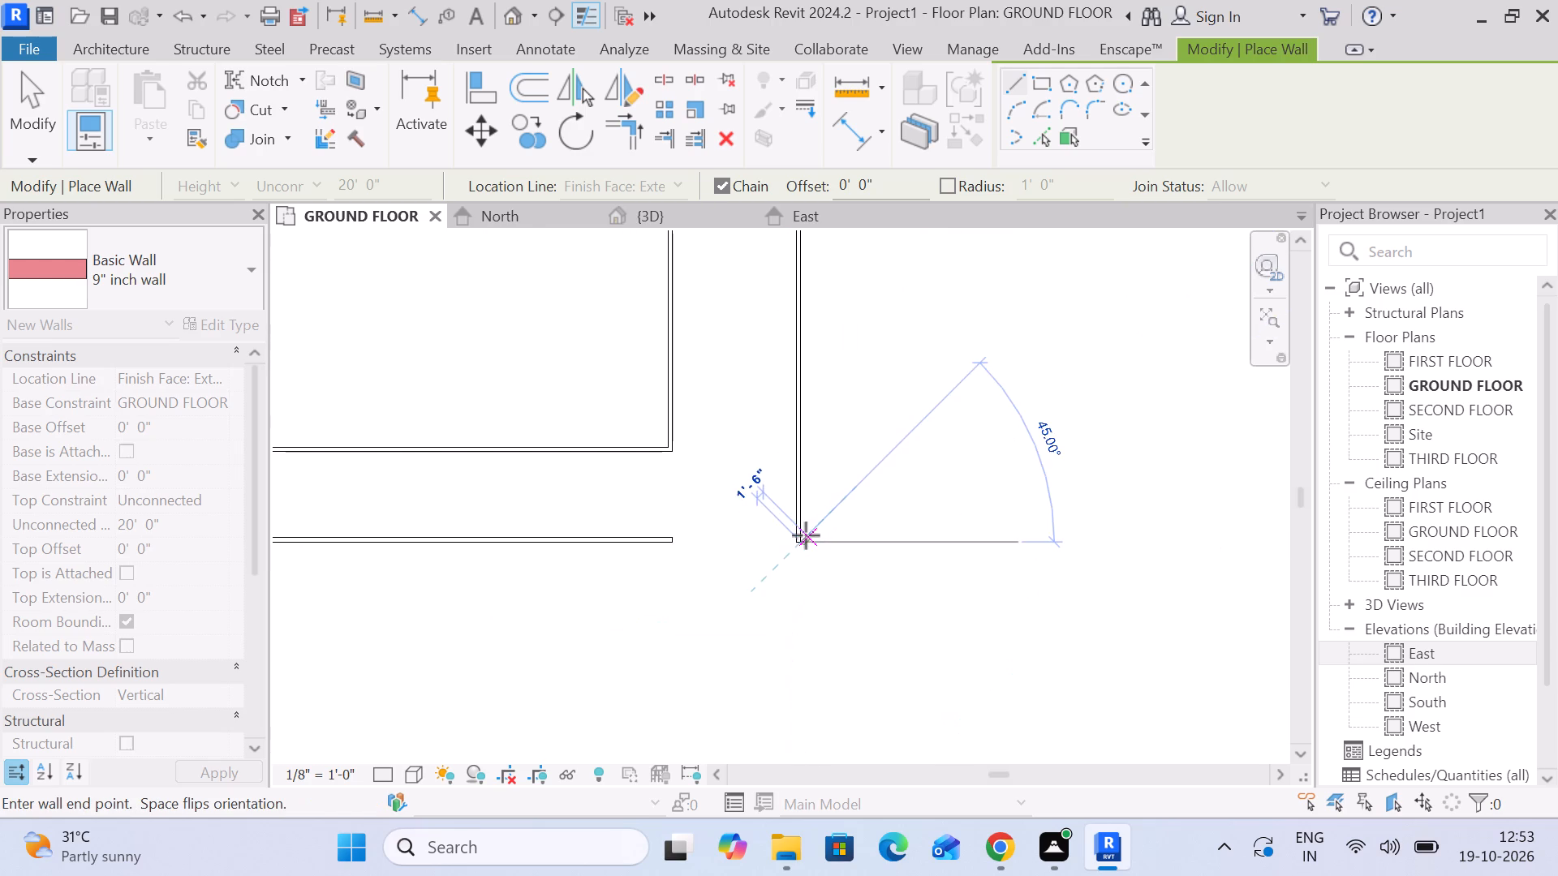
pyautogui.press('Escape')
pyautogui.click(46, 80)
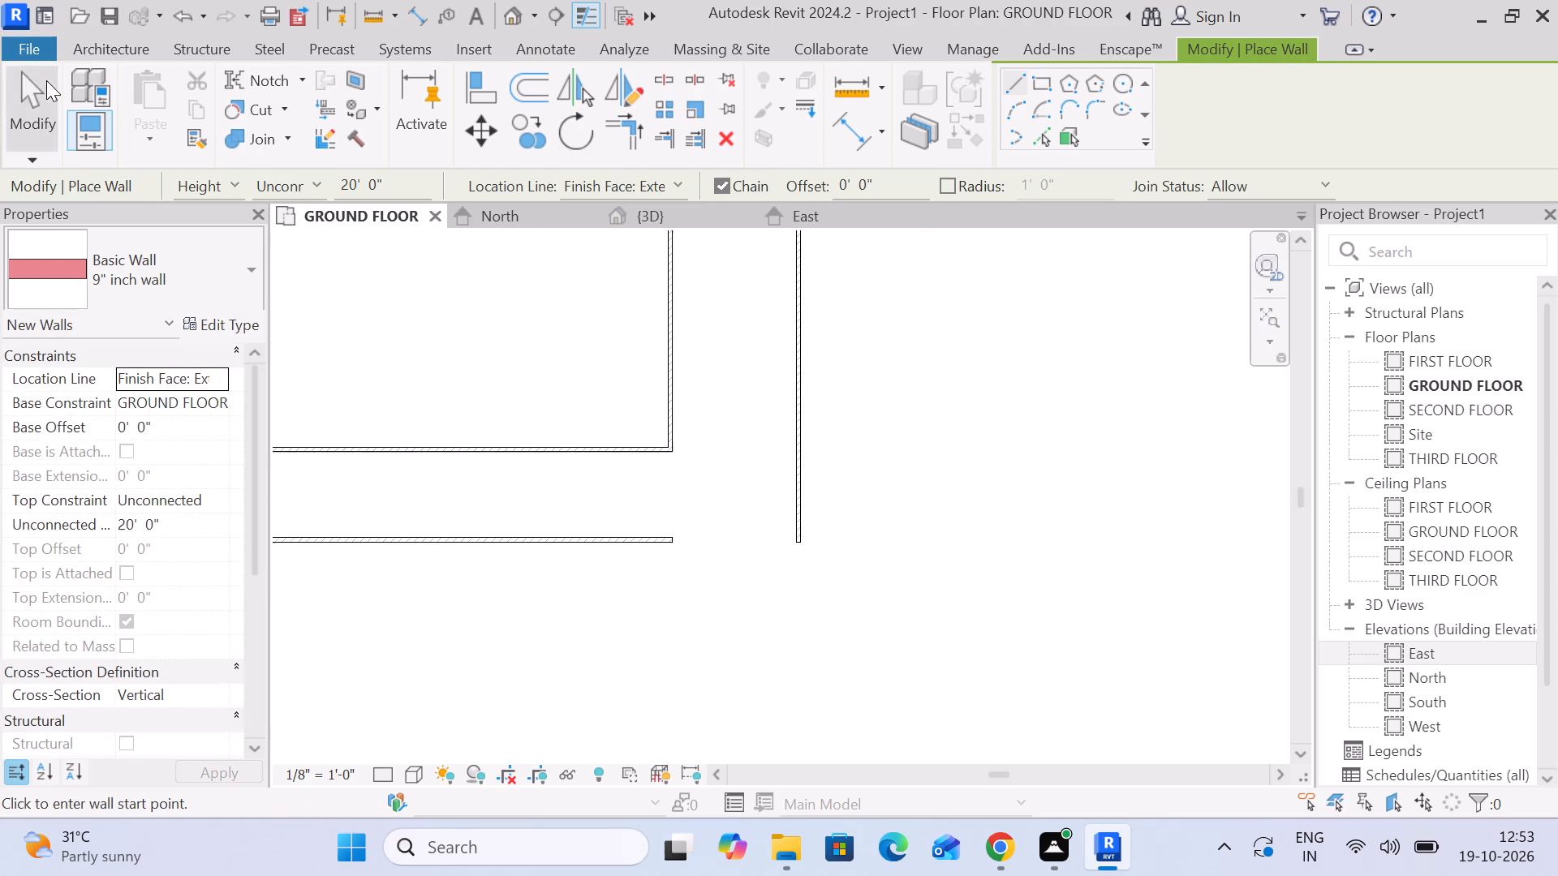
# Trim/extend the horizontal wall 60' north of the eastern block and the new vertical wall to form a corner.
pyautogui.scroll(-2, 900, 334)
pyautogui.moveTo(915, 337); pyautogui.dragTo(906, 547, button='middle')
pyautogui.click(828, 391)
pyautogui.scroll(-3, 893, 363)
pyautogui.moveTo(893, 365); pyautogui.dragTo(874, 489, button='middle')
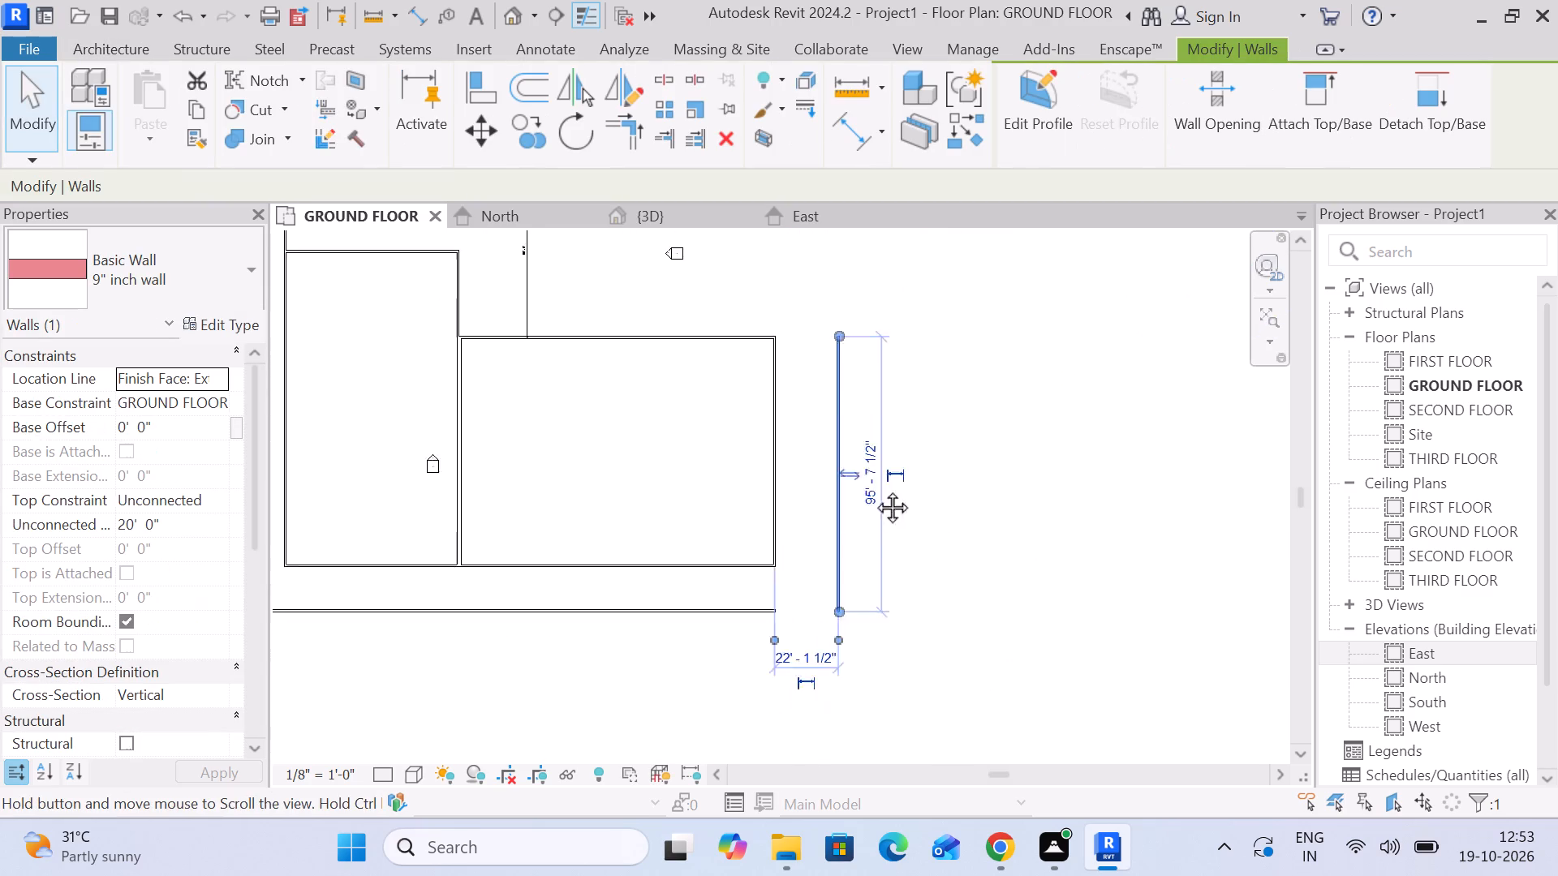
pyautogui.moveTo(874, 489); pyautogui.dragTo(859, 603, button='middle')
pyautogui.click(618, 137)
pyautogui.click(701, 390)
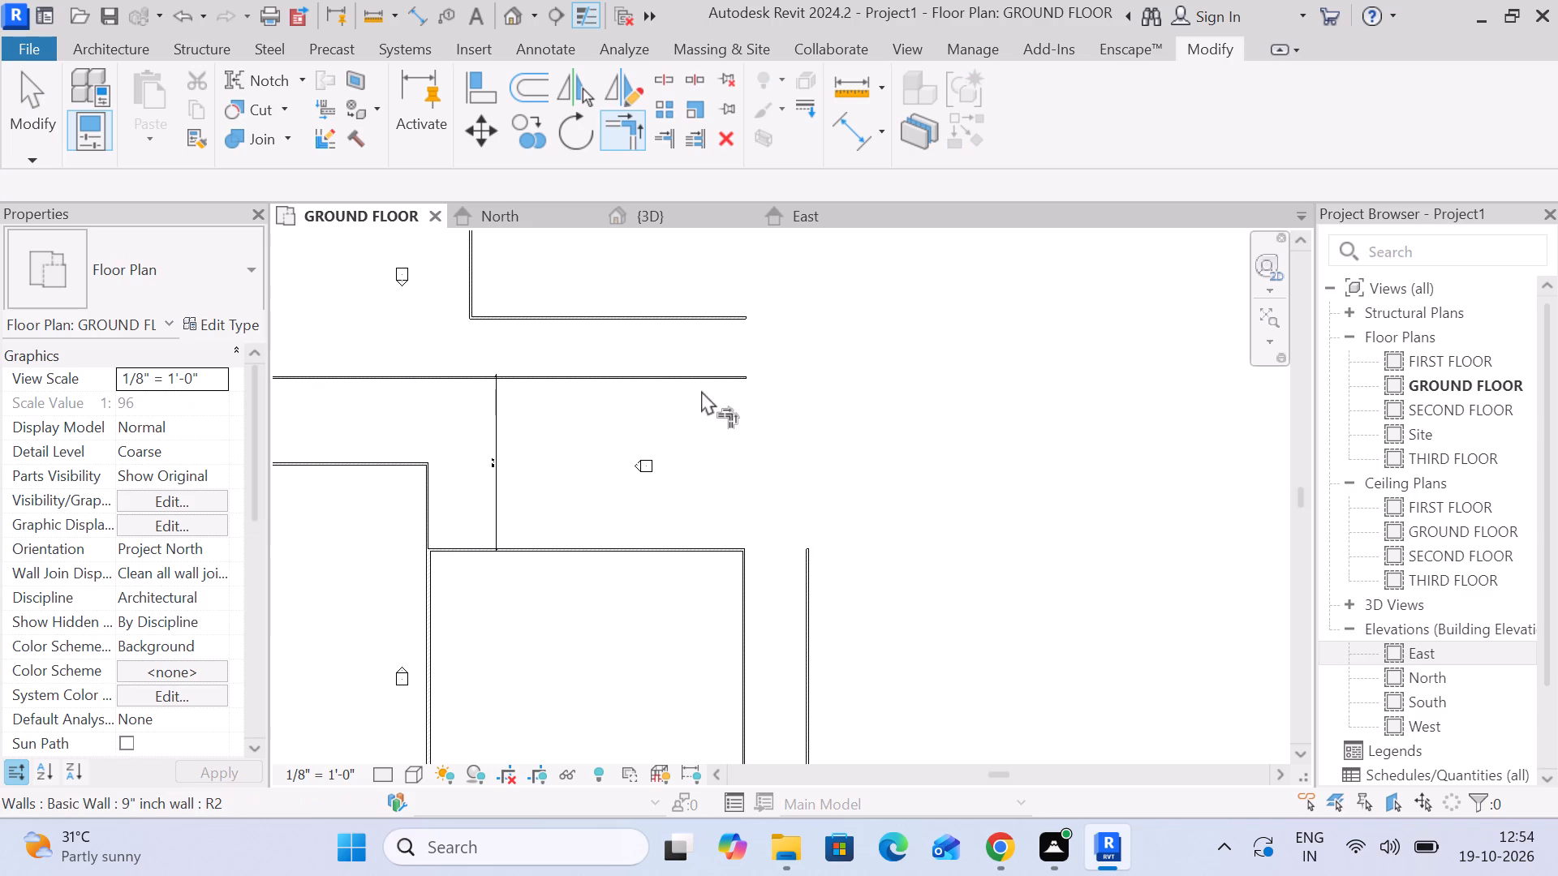
pyautogui.click(701, 376)
pyautogui.click(809, 569)
# Extend the south outer wall eastward to meet the new vertical wall at a closed corner.
pyautogui.scroll(-3, 943, 539)
pyautogui.moveTo(947, 547); pyautogui.dragTo(947, 378, button='middle')
pyautogui.moveTo(951, 387); pyautogui.dragTo(973, 493, button='middle')
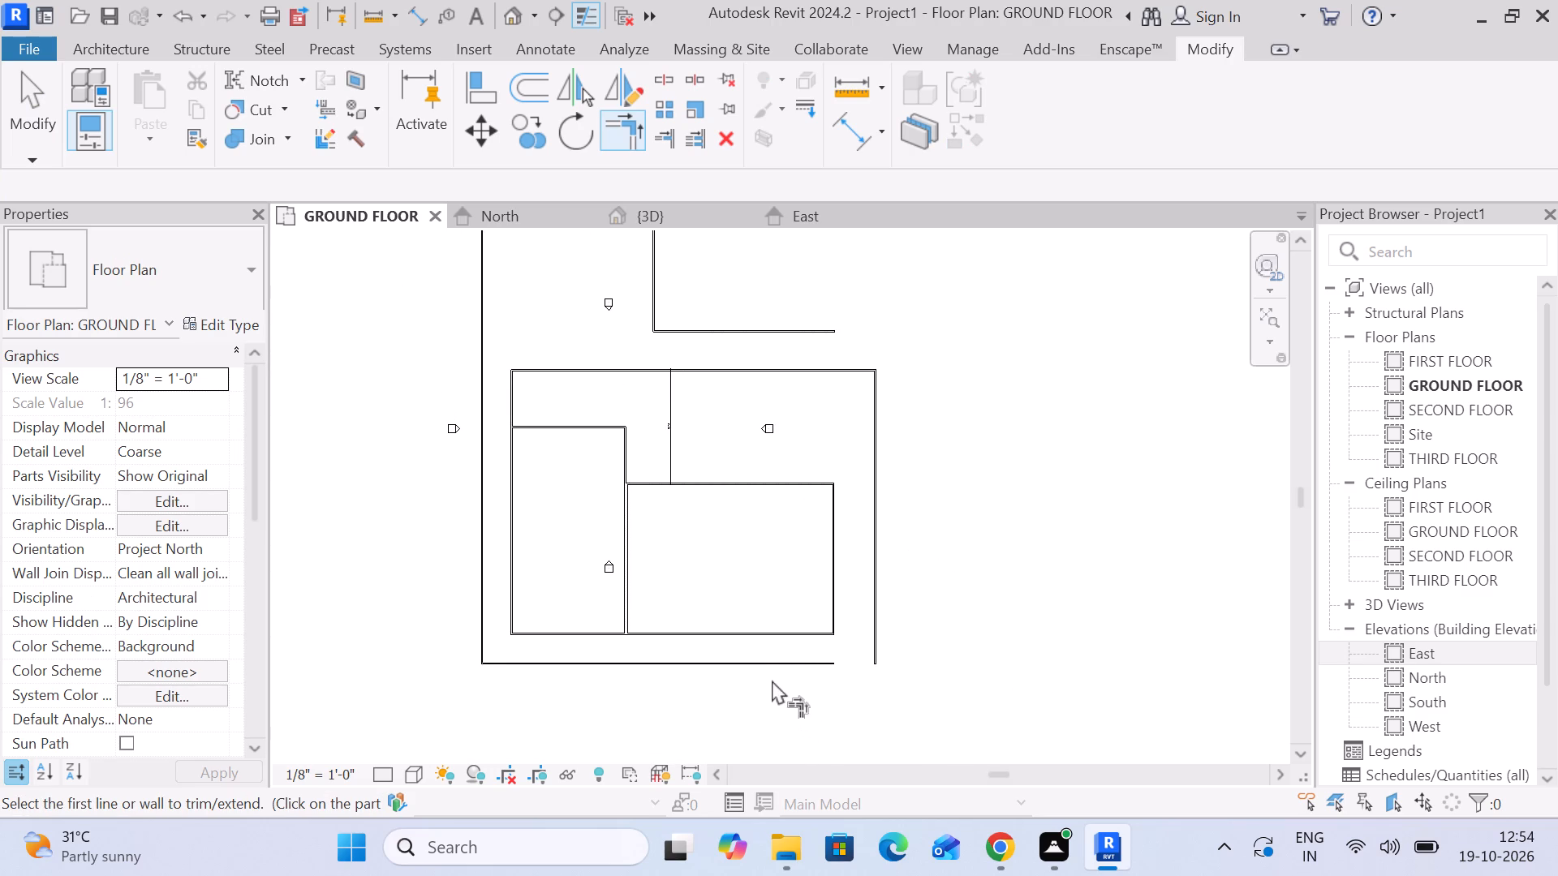
pyautogui.moveTo(773, 668); pyautogui.dragTo(781, 668)
pyautogui.click(870, 650)
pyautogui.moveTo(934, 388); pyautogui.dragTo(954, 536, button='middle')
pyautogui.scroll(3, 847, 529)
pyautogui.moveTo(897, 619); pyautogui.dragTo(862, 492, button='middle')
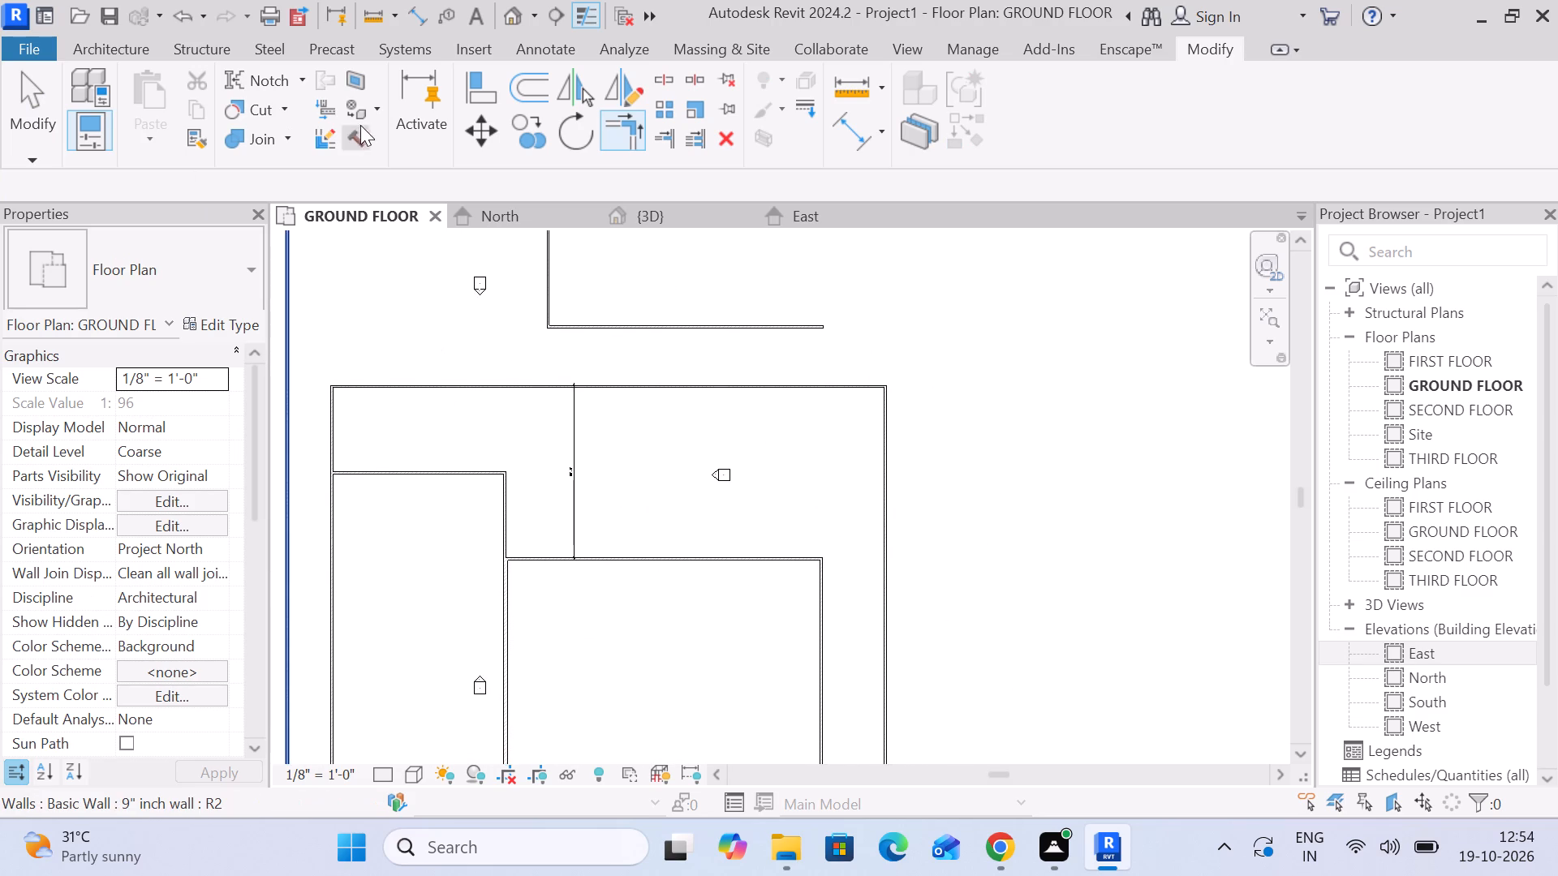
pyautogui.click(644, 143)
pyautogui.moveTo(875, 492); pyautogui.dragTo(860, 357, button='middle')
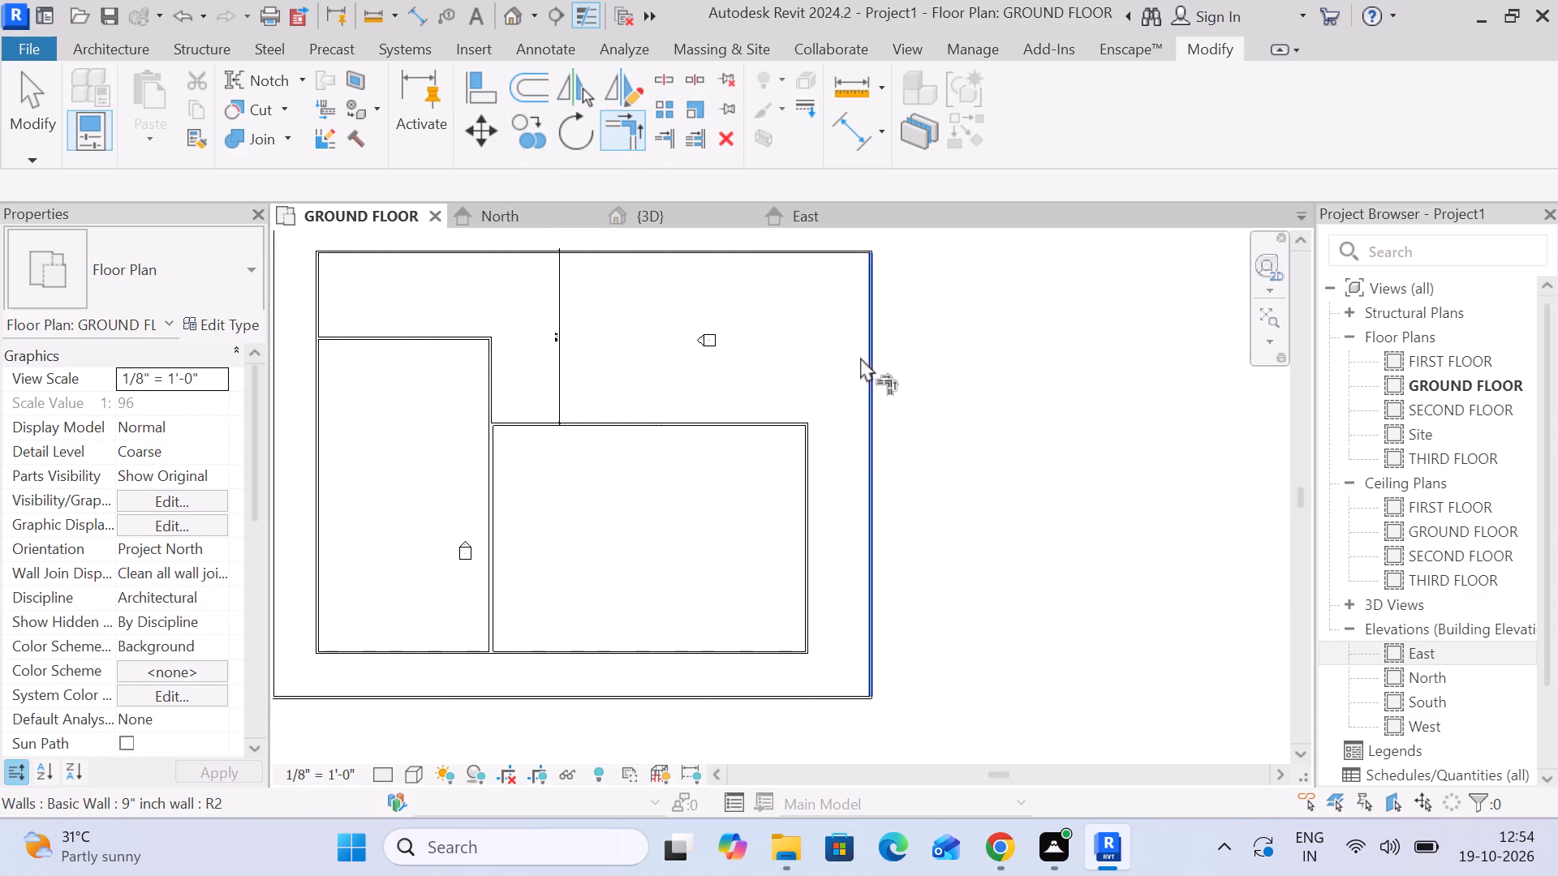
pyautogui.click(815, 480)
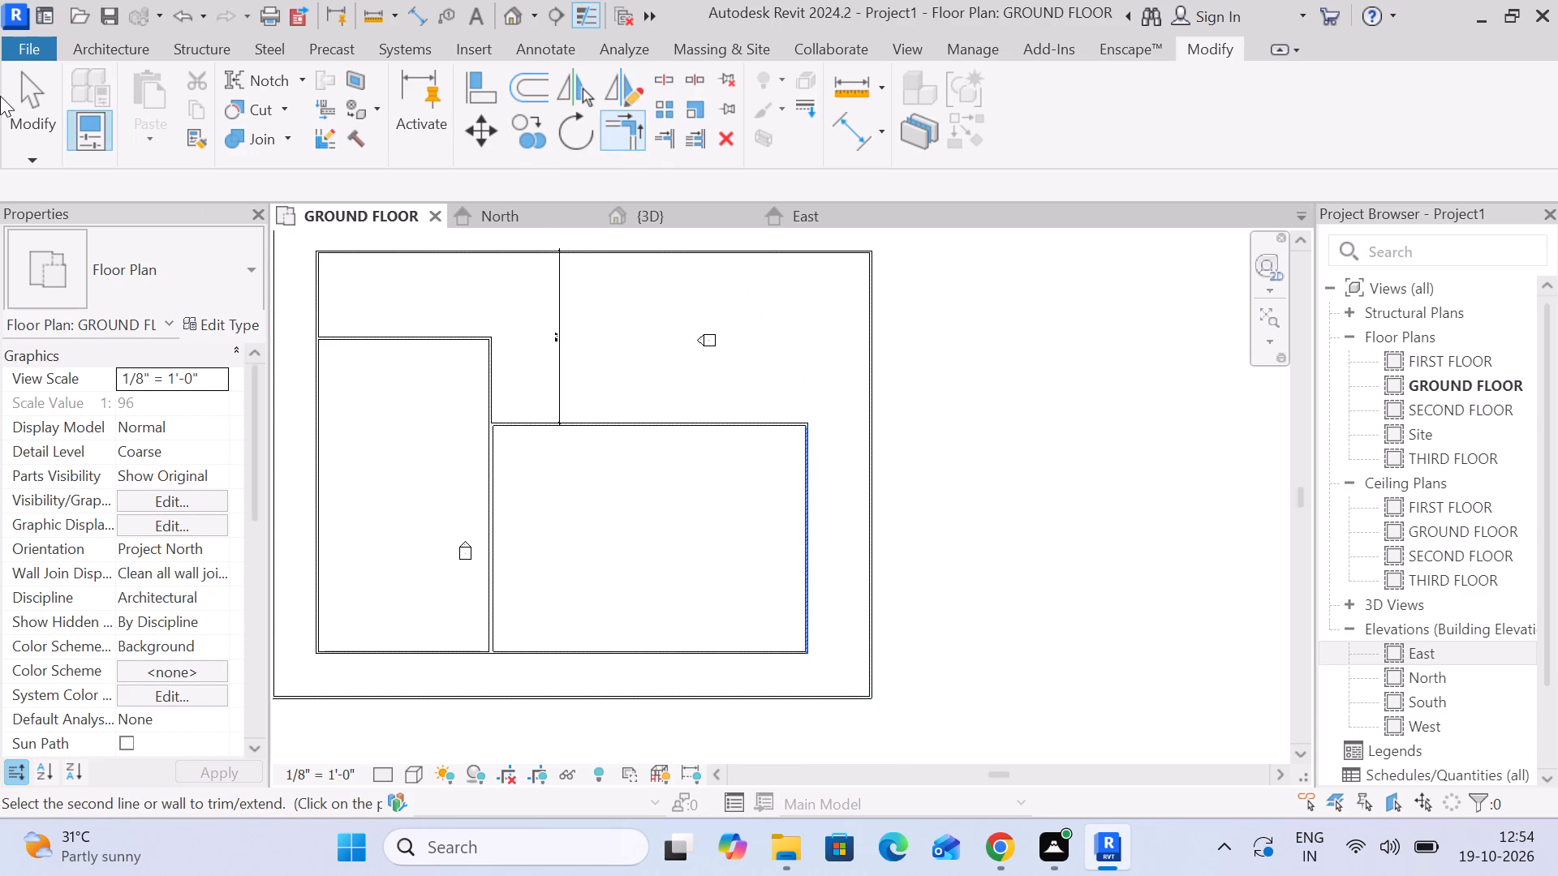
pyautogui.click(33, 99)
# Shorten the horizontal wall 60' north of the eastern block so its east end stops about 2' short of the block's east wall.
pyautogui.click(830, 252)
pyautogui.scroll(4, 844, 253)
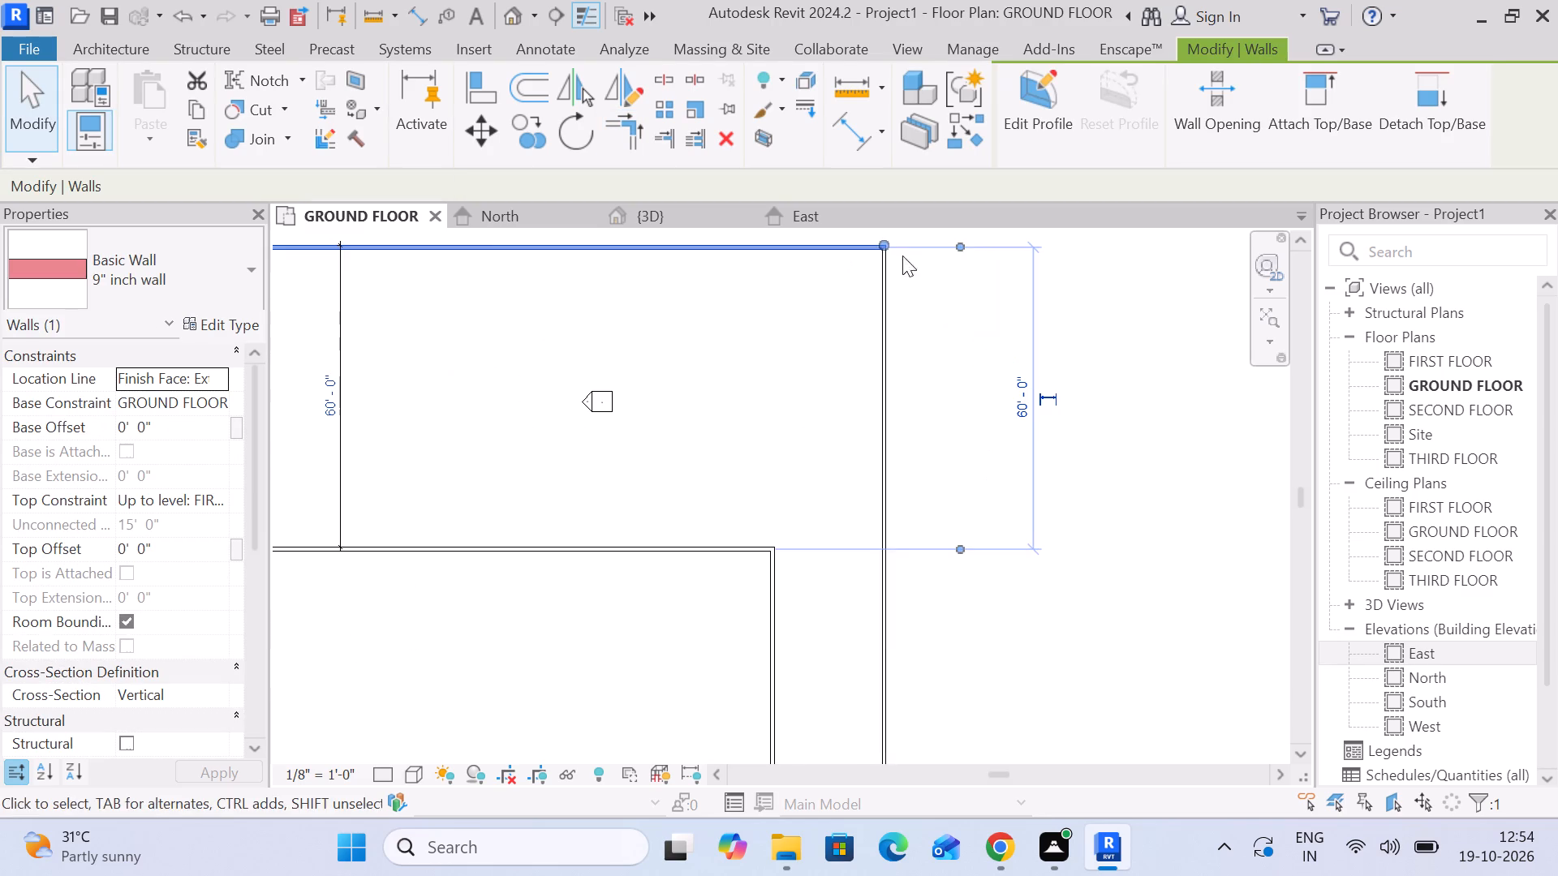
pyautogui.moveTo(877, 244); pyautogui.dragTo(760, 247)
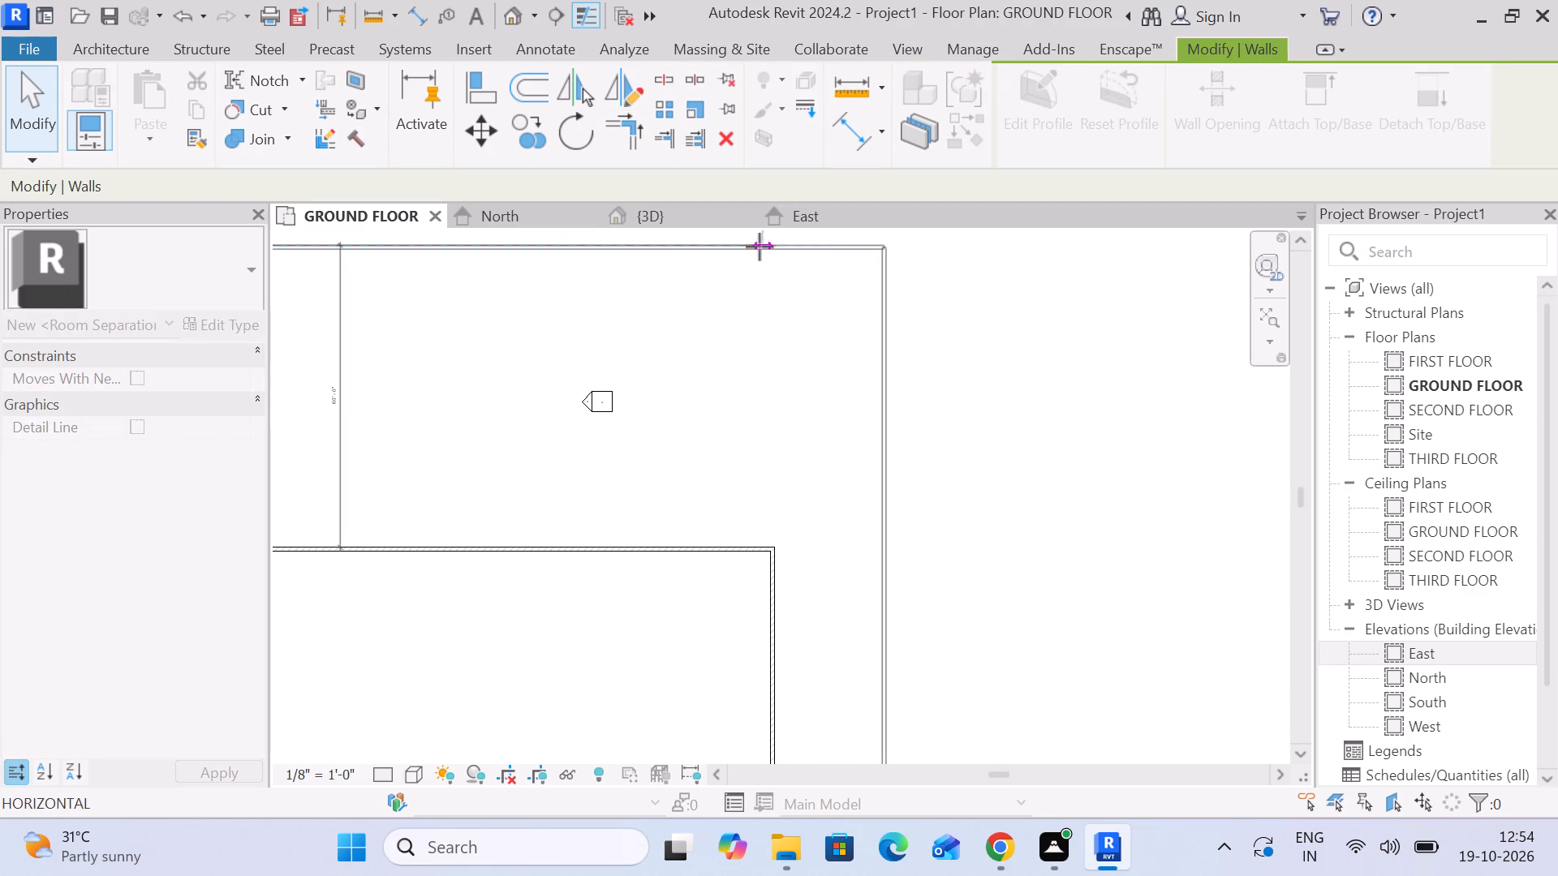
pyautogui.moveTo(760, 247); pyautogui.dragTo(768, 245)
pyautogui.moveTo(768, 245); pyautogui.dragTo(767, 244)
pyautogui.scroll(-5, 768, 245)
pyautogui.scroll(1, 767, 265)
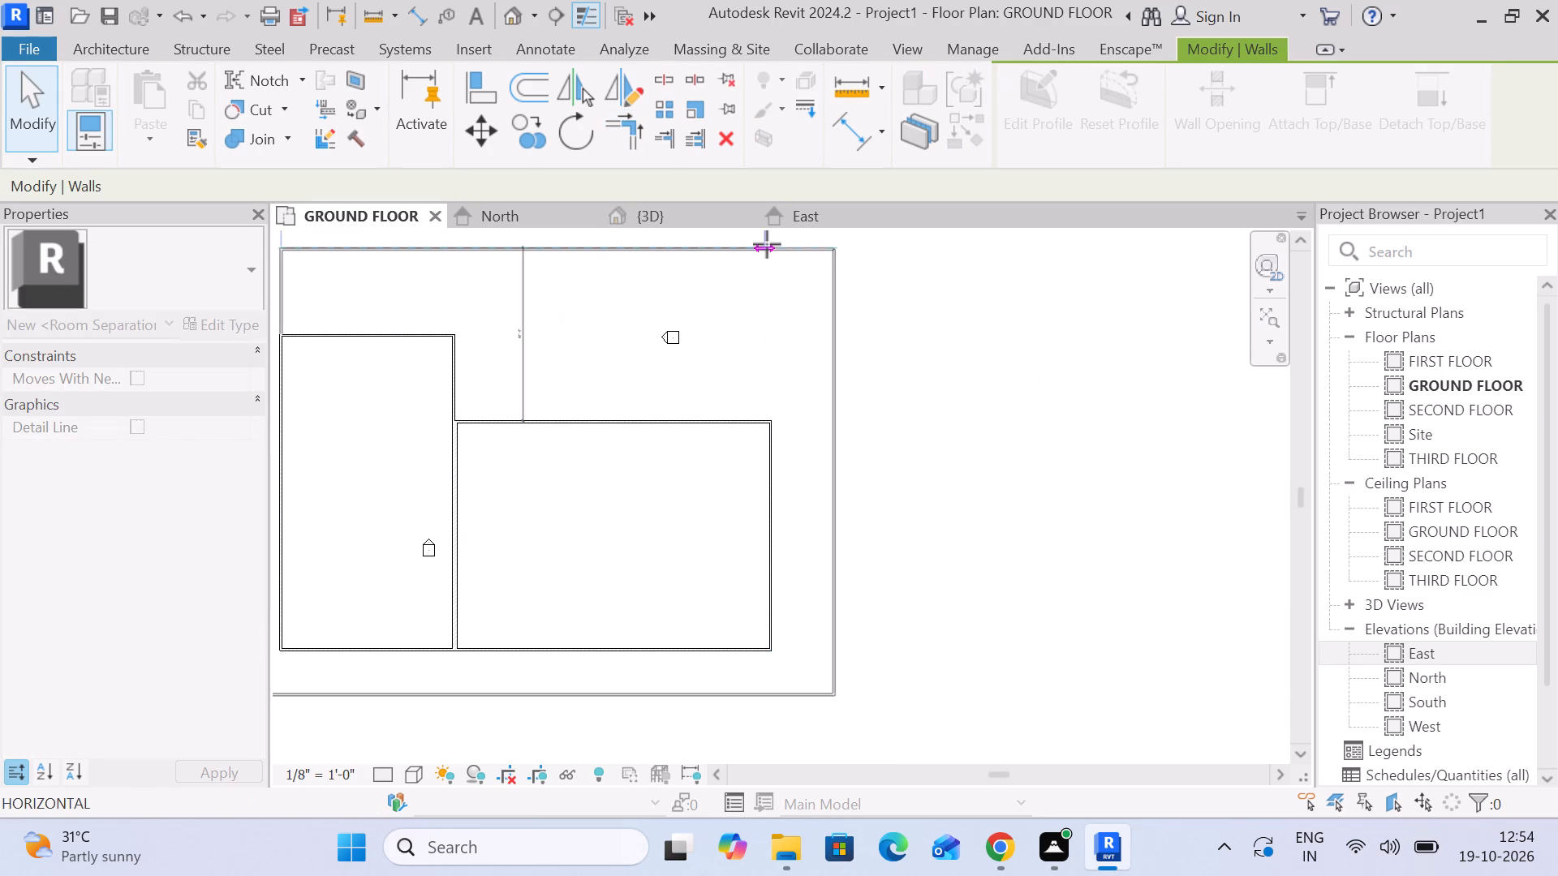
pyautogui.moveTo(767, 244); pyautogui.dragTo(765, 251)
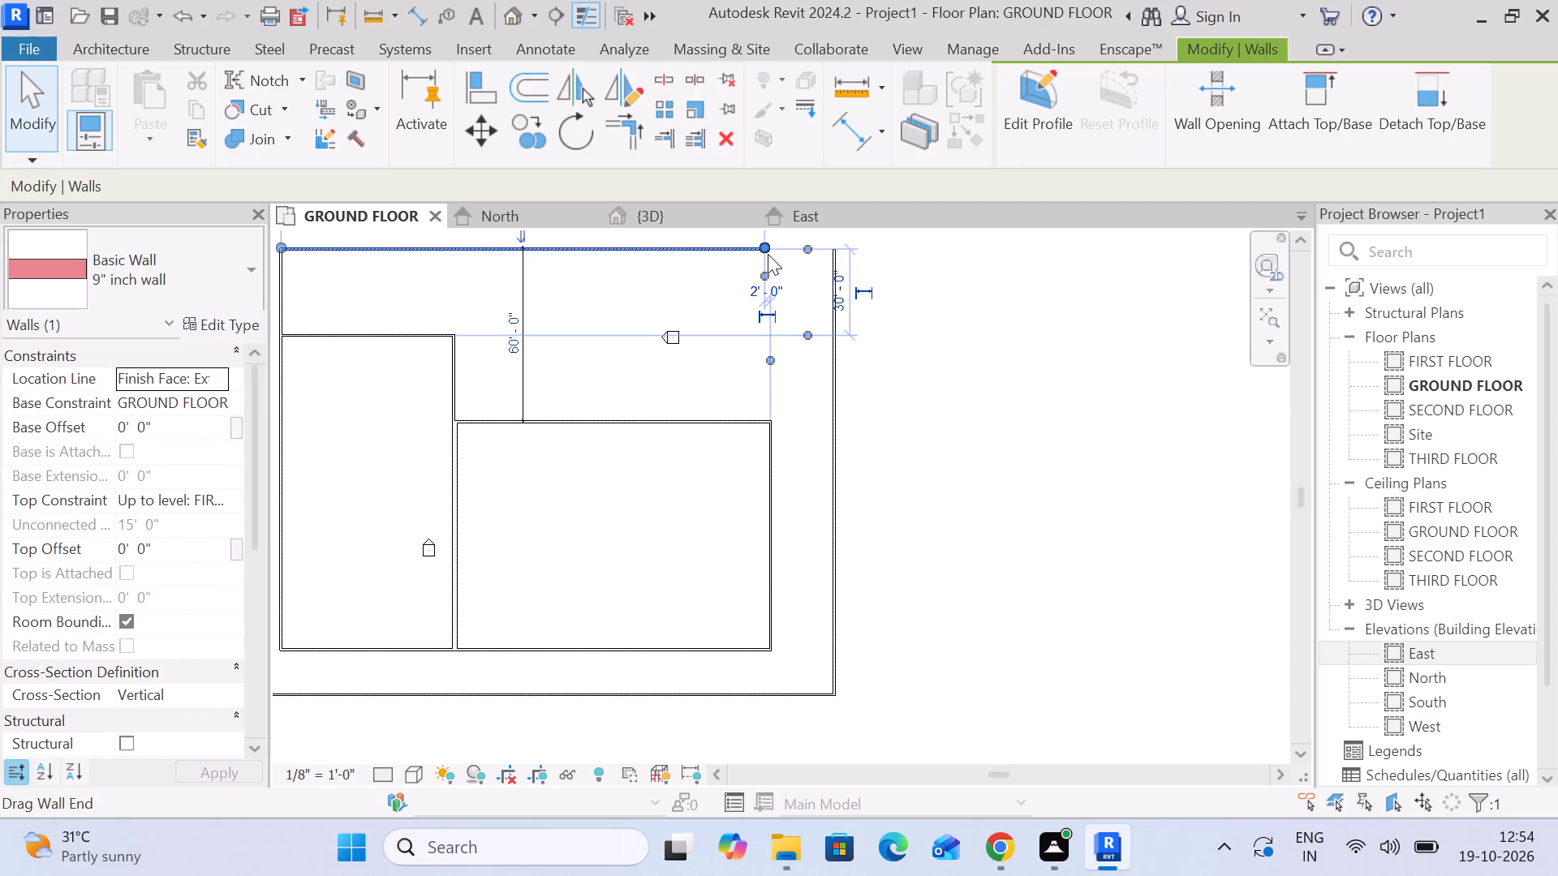
# Undo the wall shortening and the two corner trims made with the new east outer wall.
pyautogui.hotkey('ctrl', 'z')
pyautogui.hotkey('ctrl', 'z')
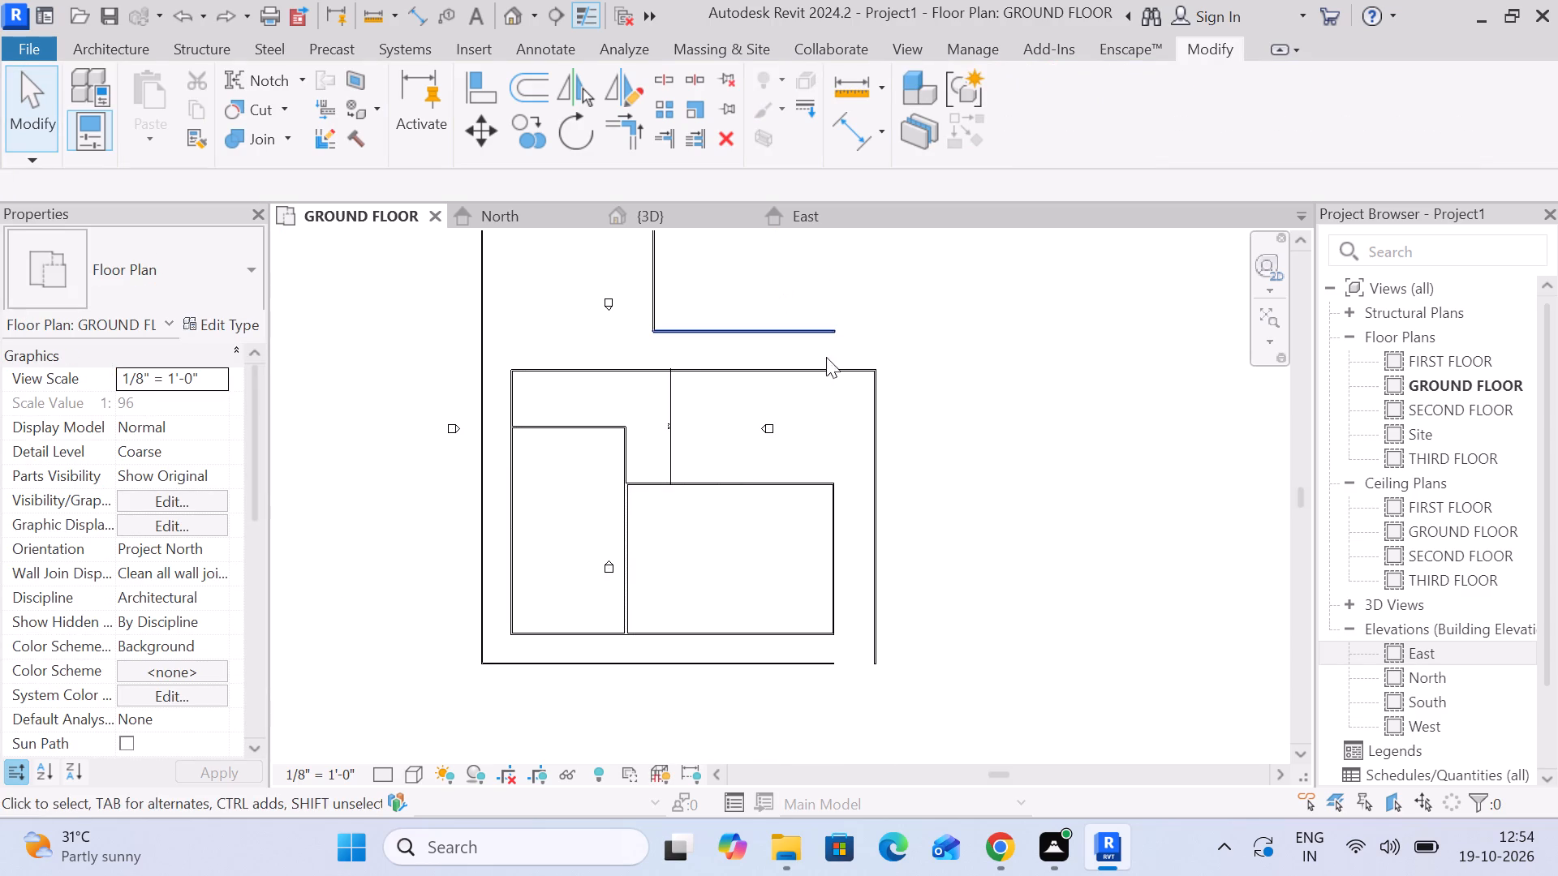
pyautogui.hotkey('ctrl', 'z')
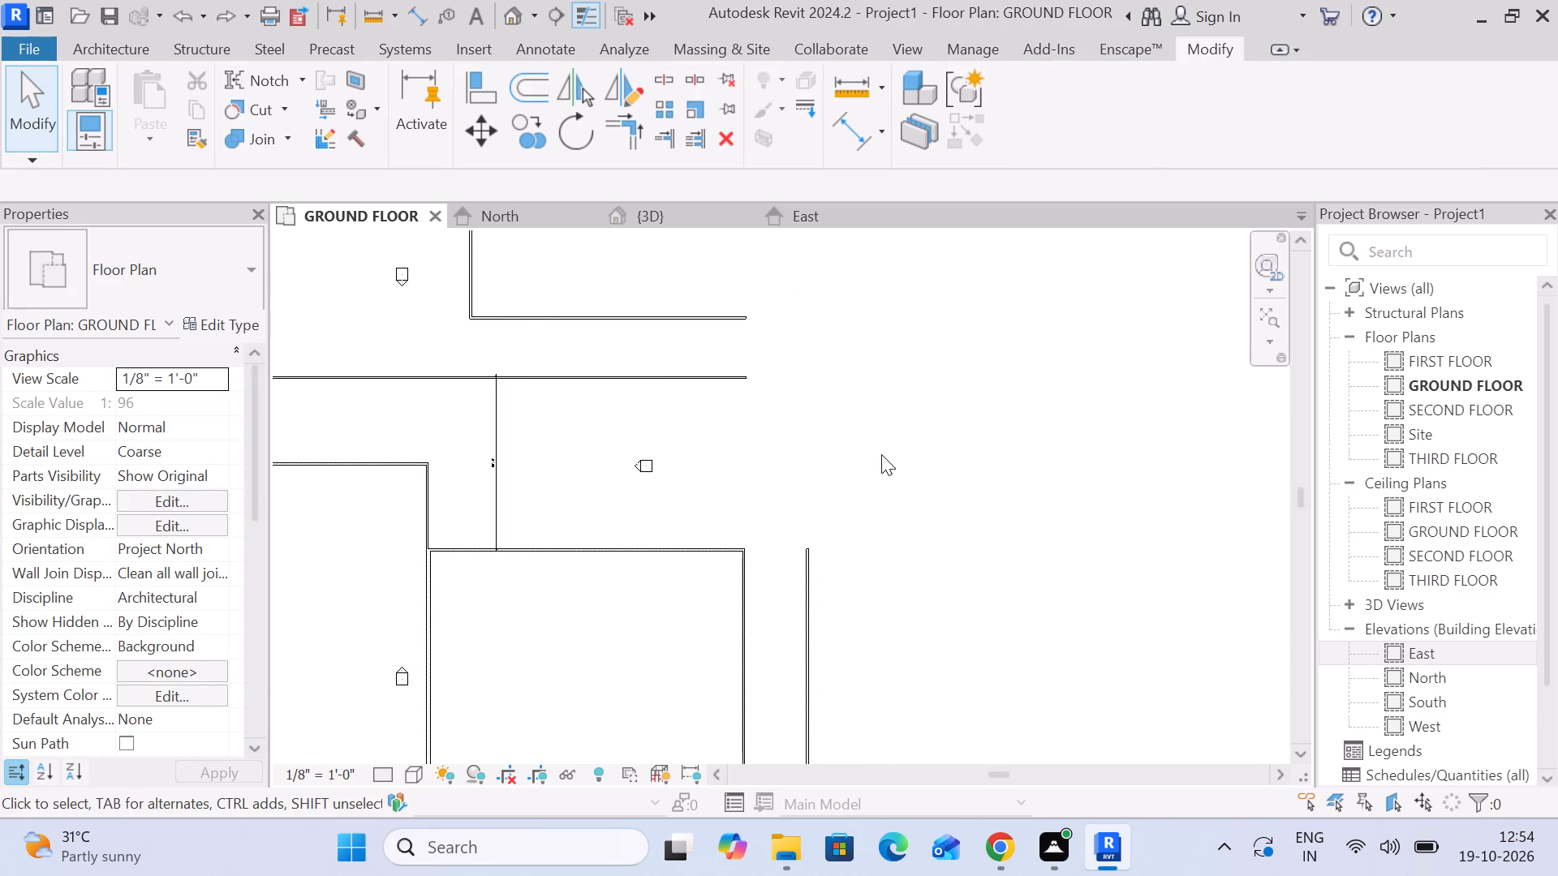
# Trim/extend the south outer wall to meet the east outer wall at a corner, and dismiss the save reminder without saving.
pyautogui.scroll(-4, 881, 454)
pyautogui.moveTo(888, 457); pyautogui.dragTo(875, 367, button='middle')
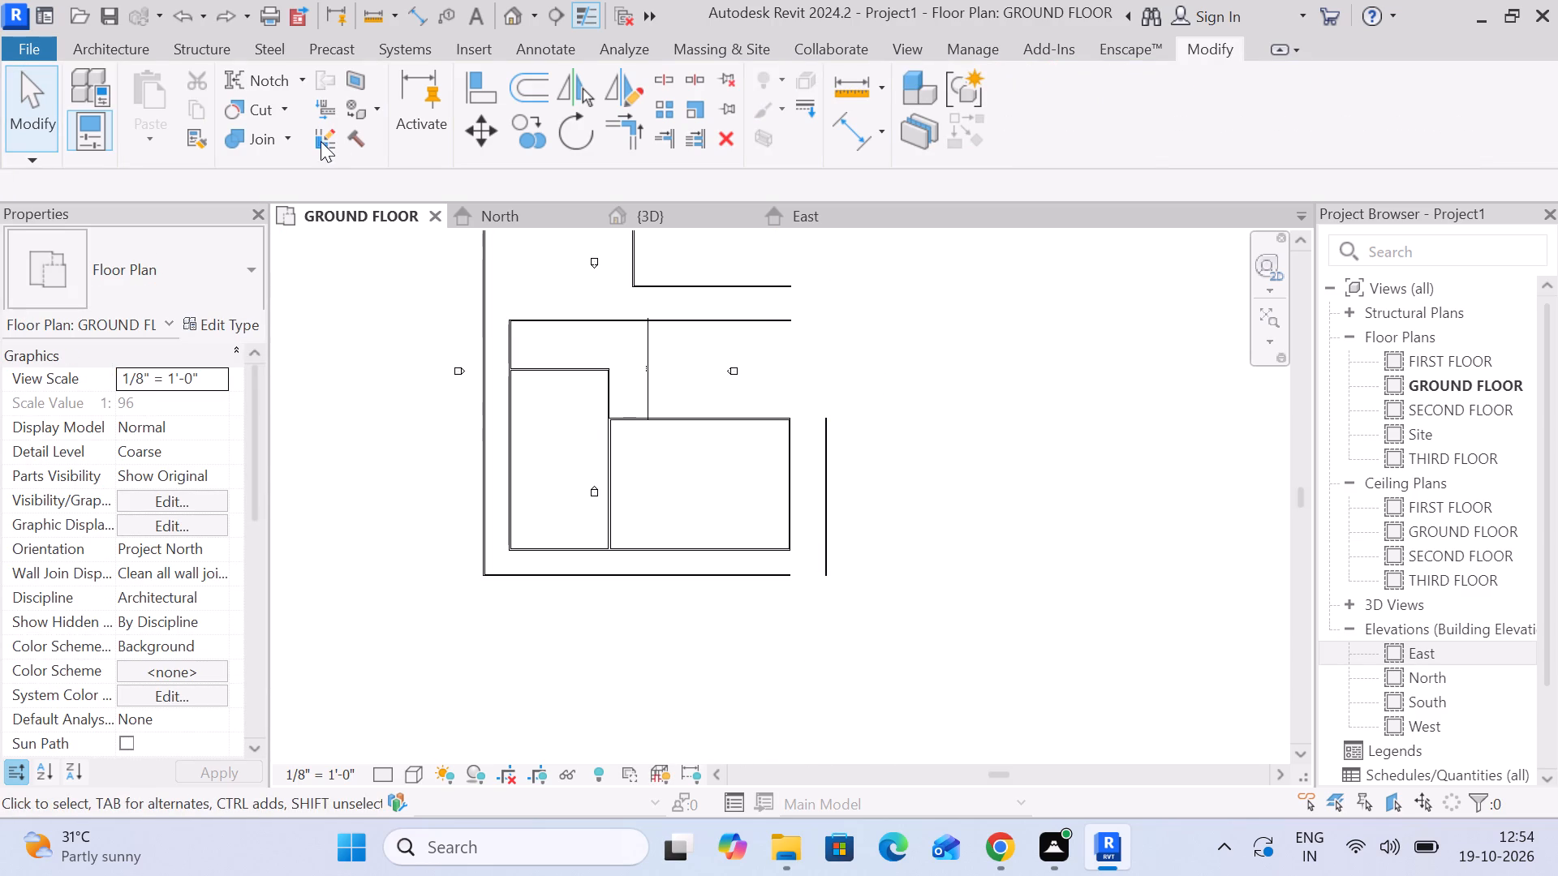
pyautogui.click(645, 127)
pyautogui.moveTo(763, 574); pyautogui.dragTo(775, 573)
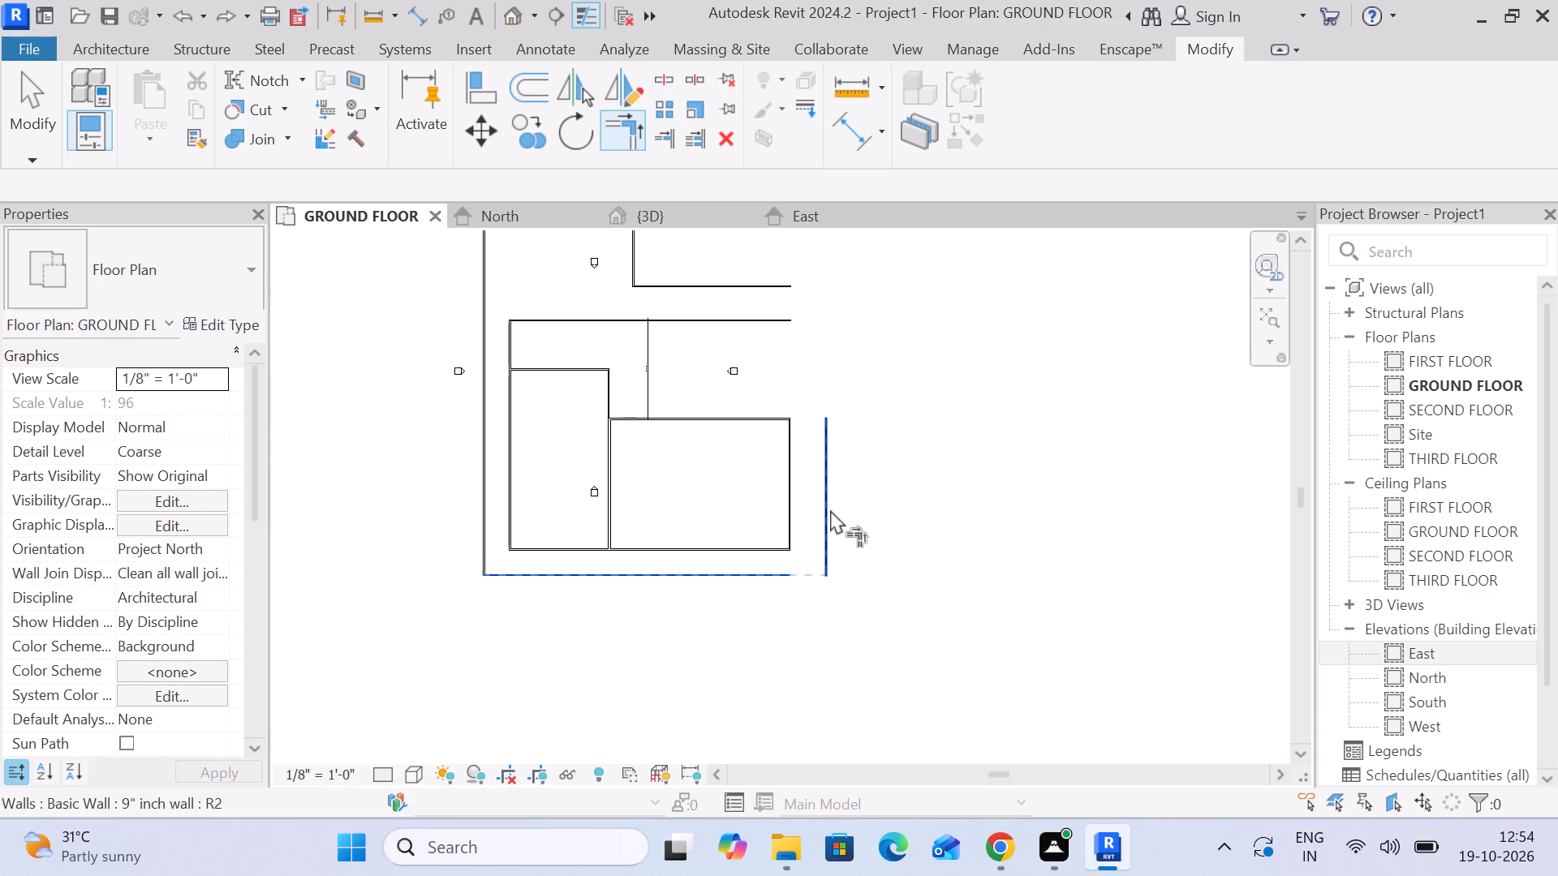
pyautogui.click(833, 506)
pyautogui.press('Escape')
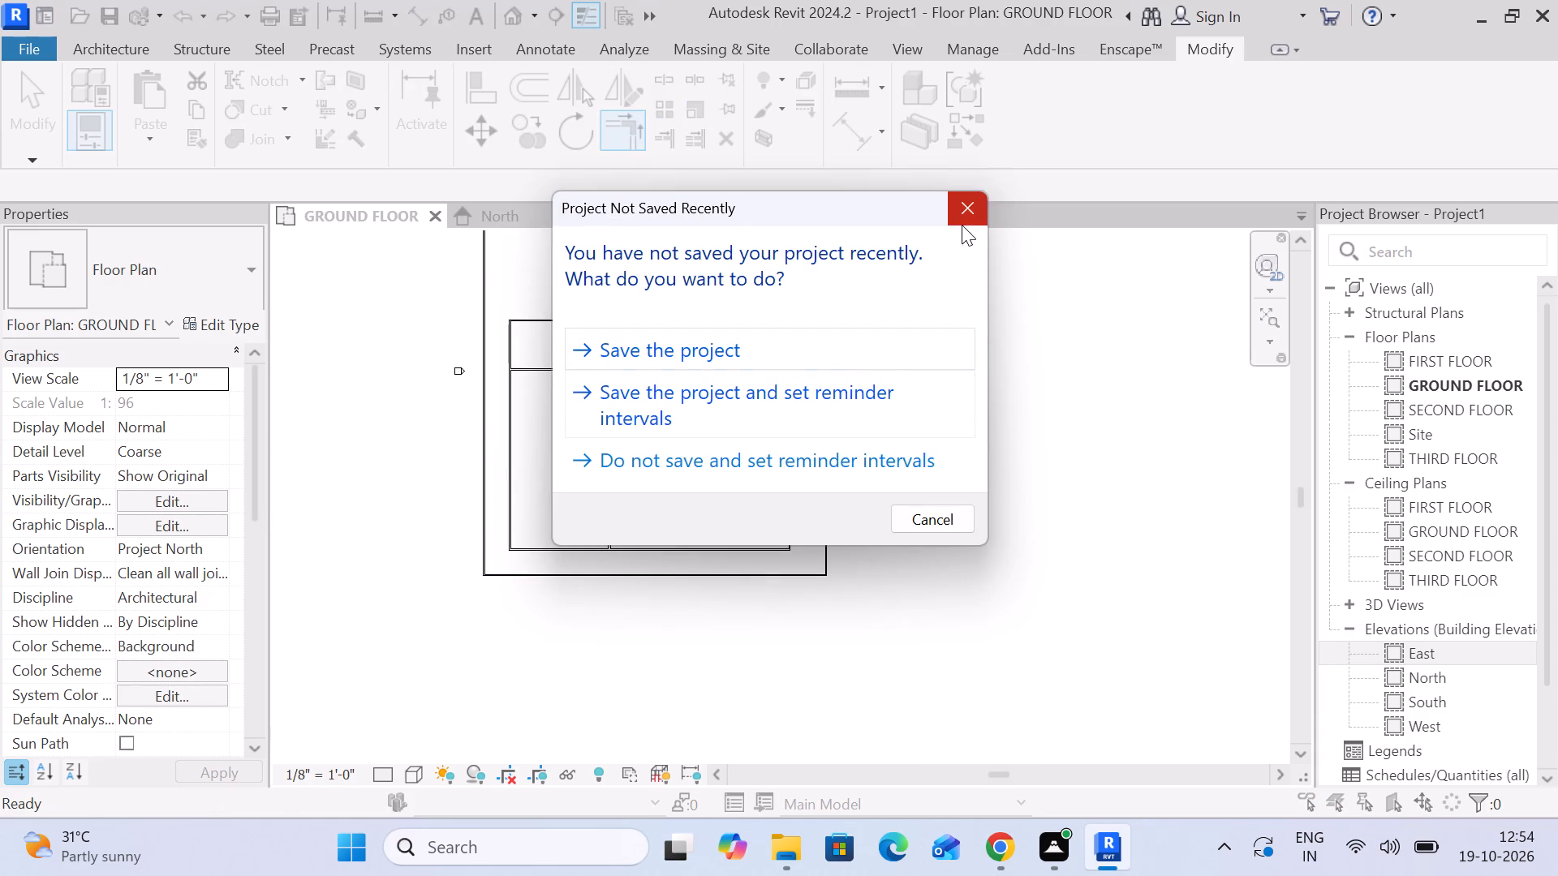
pyautogui.click(962, 225)
# Examine the outer walls of the northern extension, checking the wall dimensions and the north wall's unconnected height.
pyautogui.moveTo(898, 380); pyautogui.dragTo(893, 609, button='middle')
pyautogui.scroll(-2, 889, 571)
pyautogui.moveTo(897, 560); pyautogui.dragTo(882, 400, button='middle')
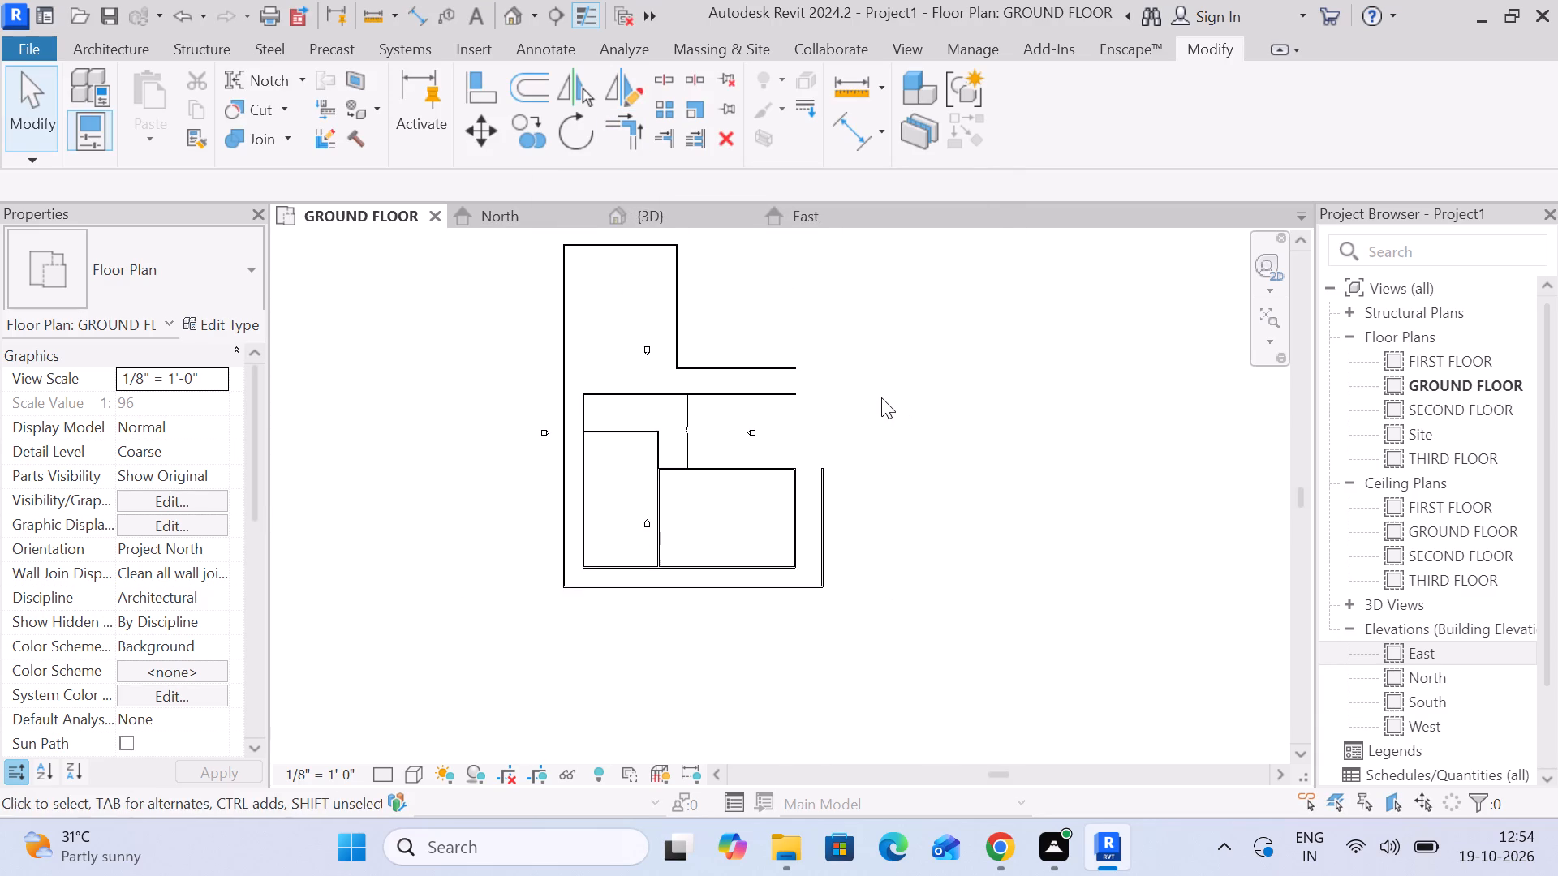
pyautogui.moveTo(881, 397); pyautogui.dragTo(889, 422, button='middle')
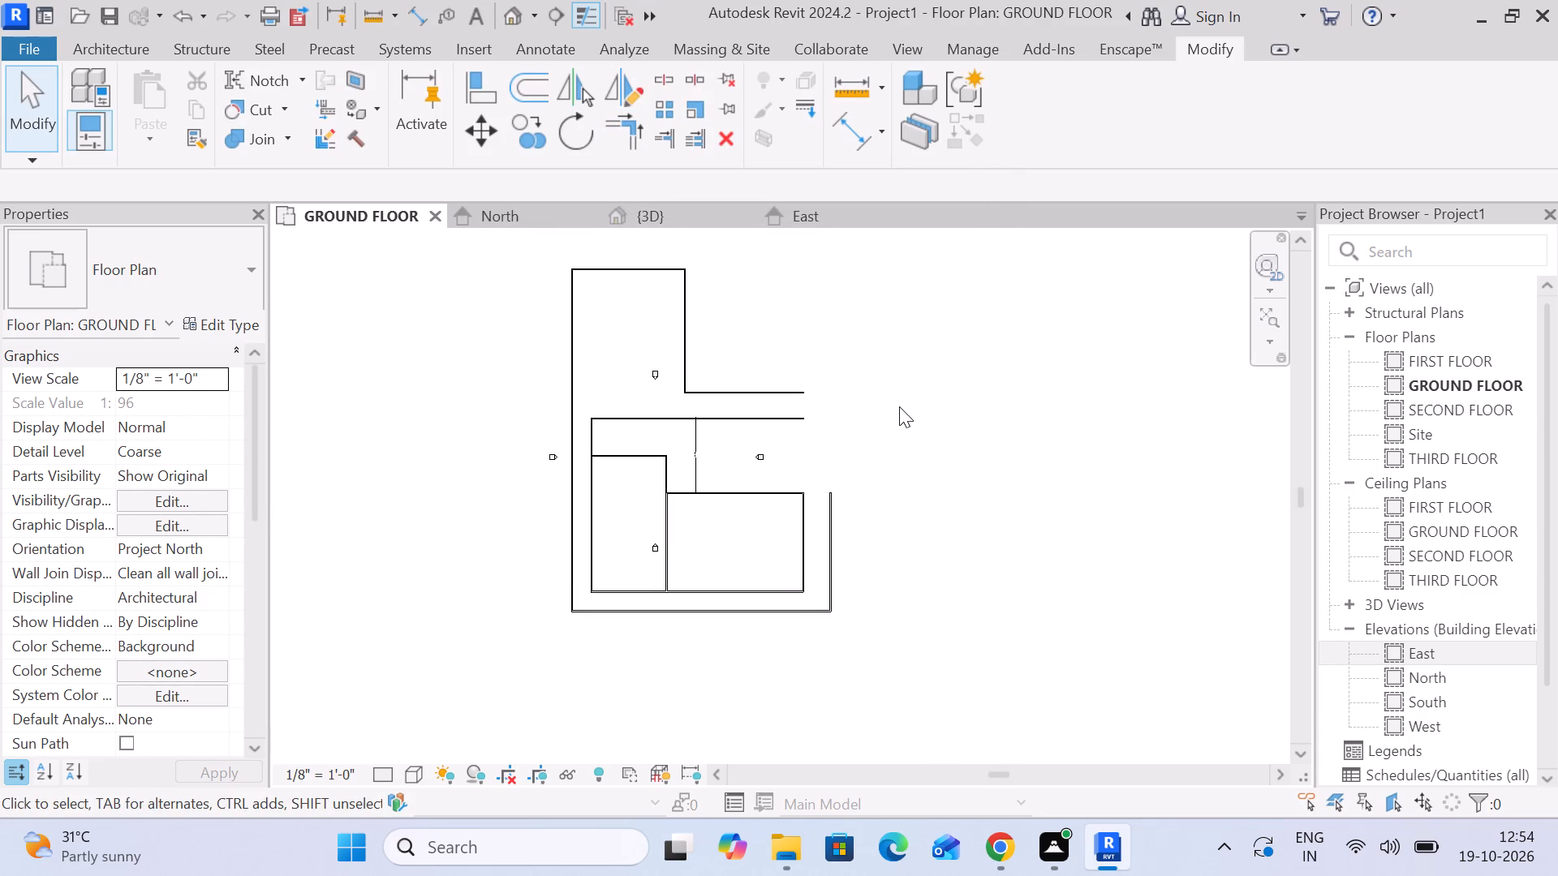
pyautogui.moveTo(904, 406); pyautogui.dragTo(869, 428, button='middle')
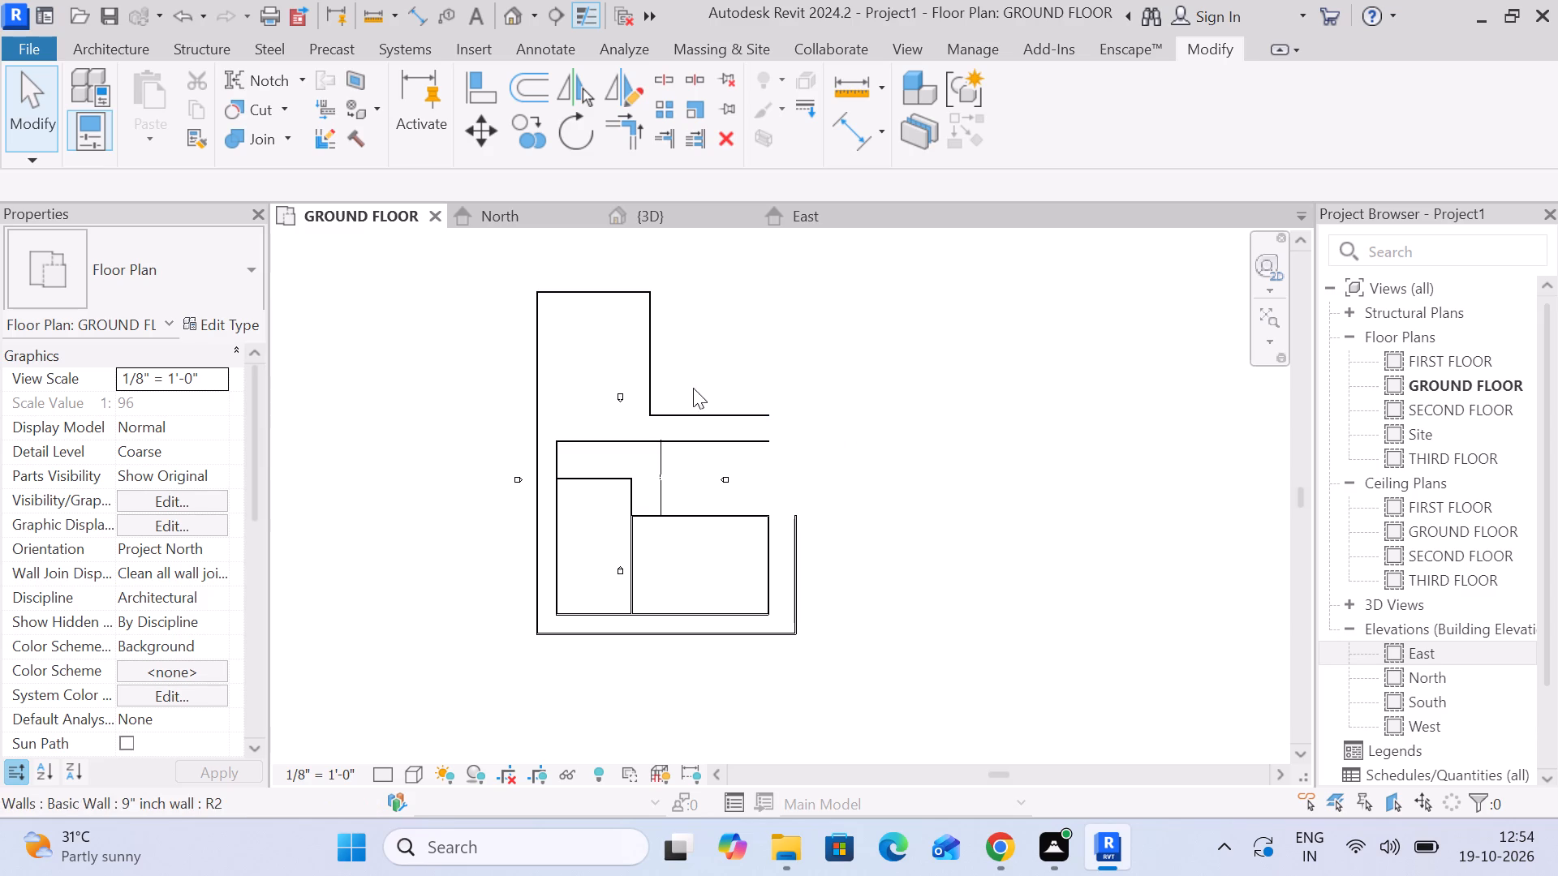
pyautogui.click(592, 291)
pyautogui.scroll(3, 592, 291)
pyautogui.moveTo(611, 333); pyautogui.dragTo(664, 539, button='middle')
pyautogui.scroll(-1, 661, 512)
pyautogui.click(728, 550)
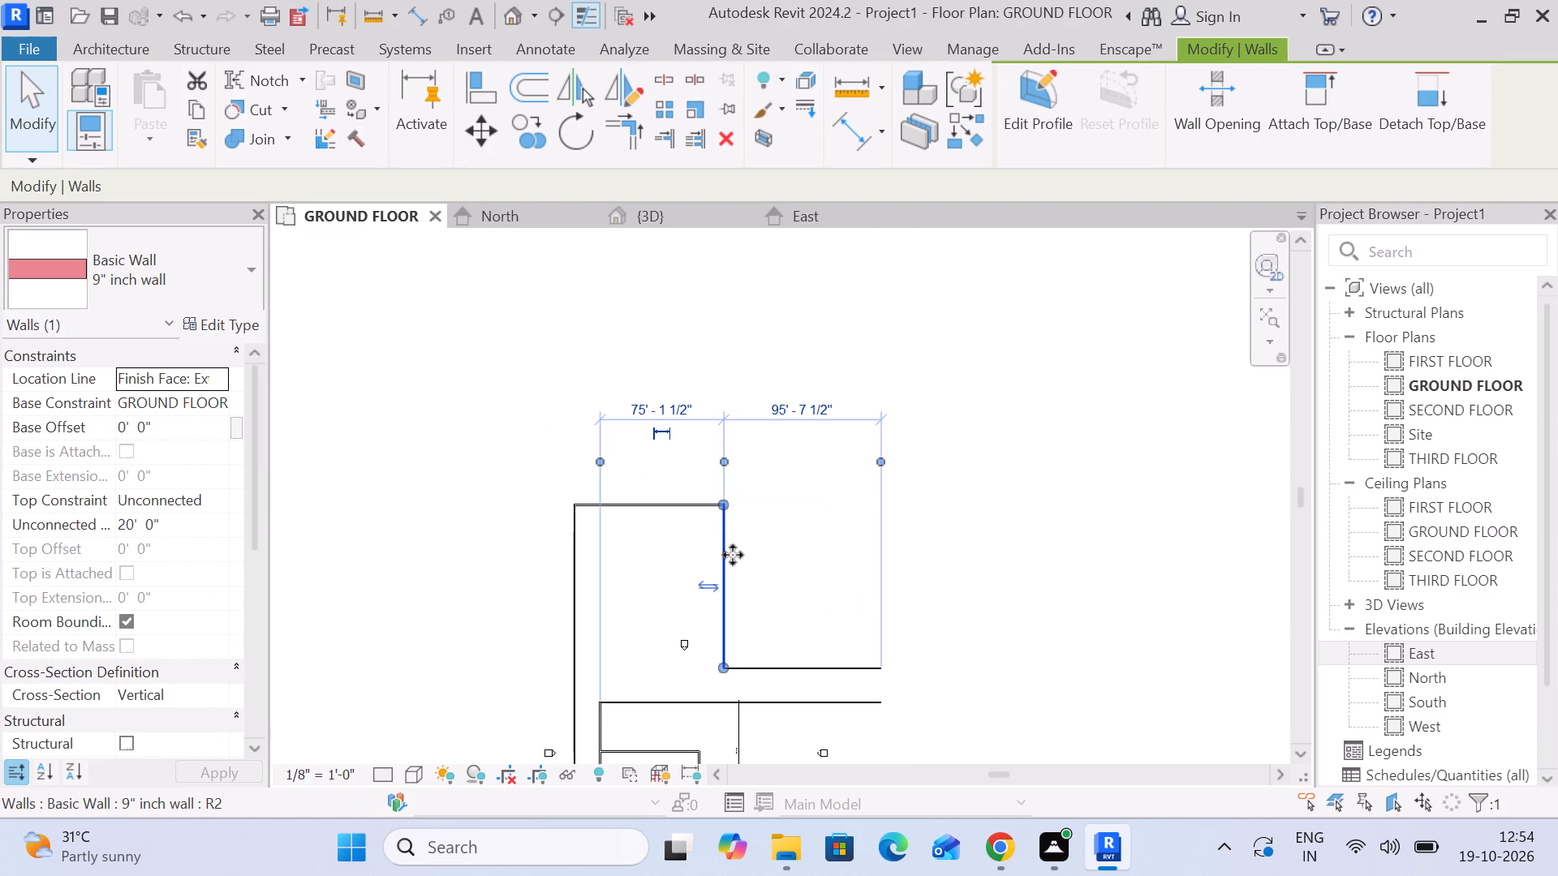
pyautogui.scroll(3, 653, 520)
pyautogui.click(665, 503)
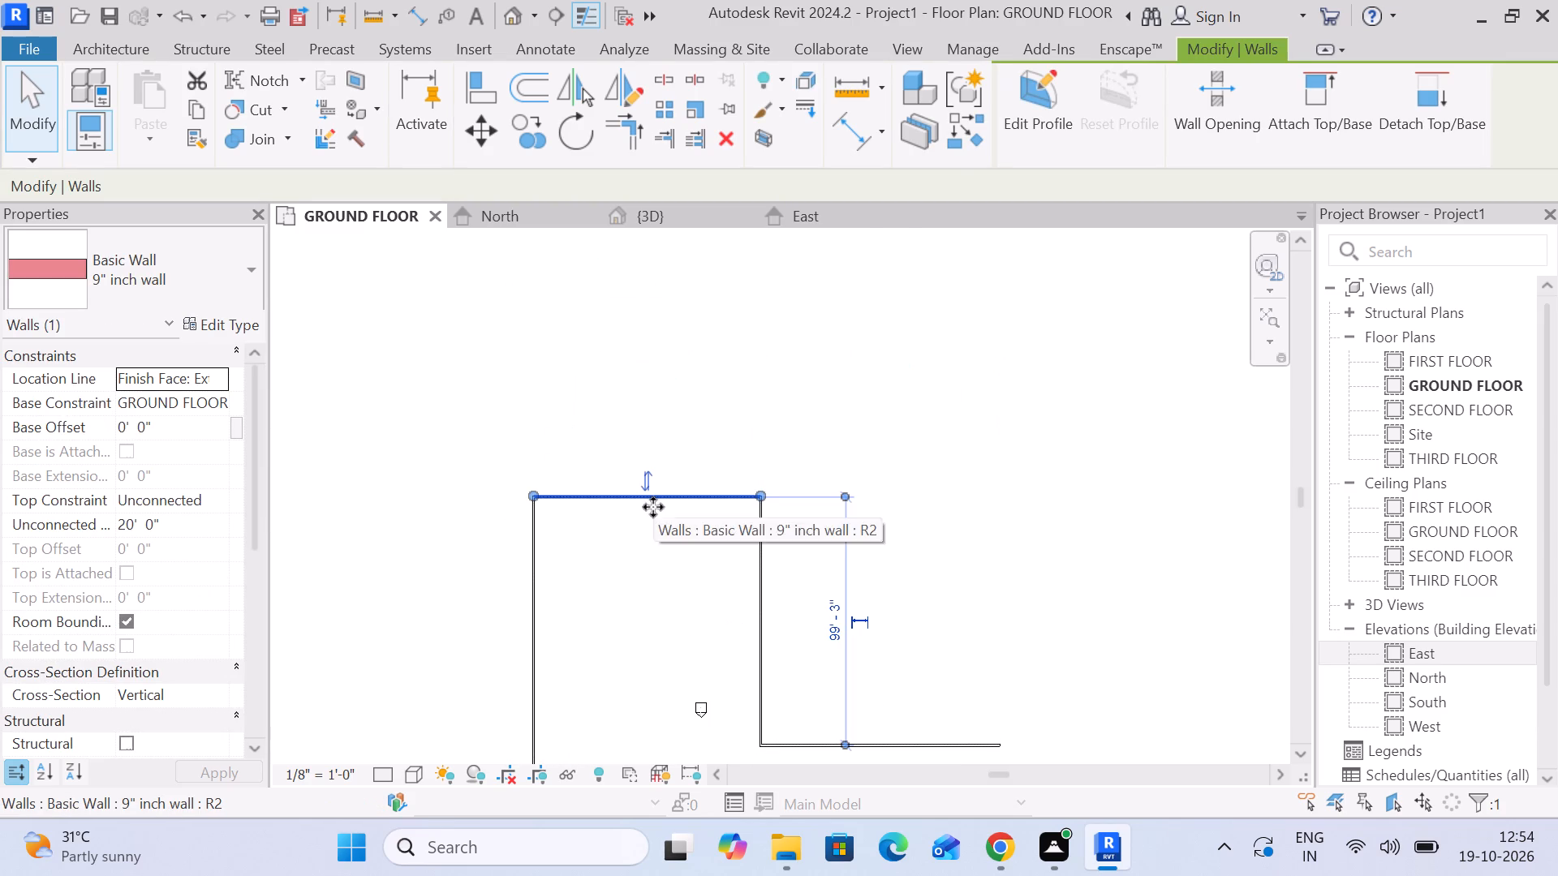
pyautogui.scroll(4, 676, 515)
pyautogui.scroll(-2, 613, 496)
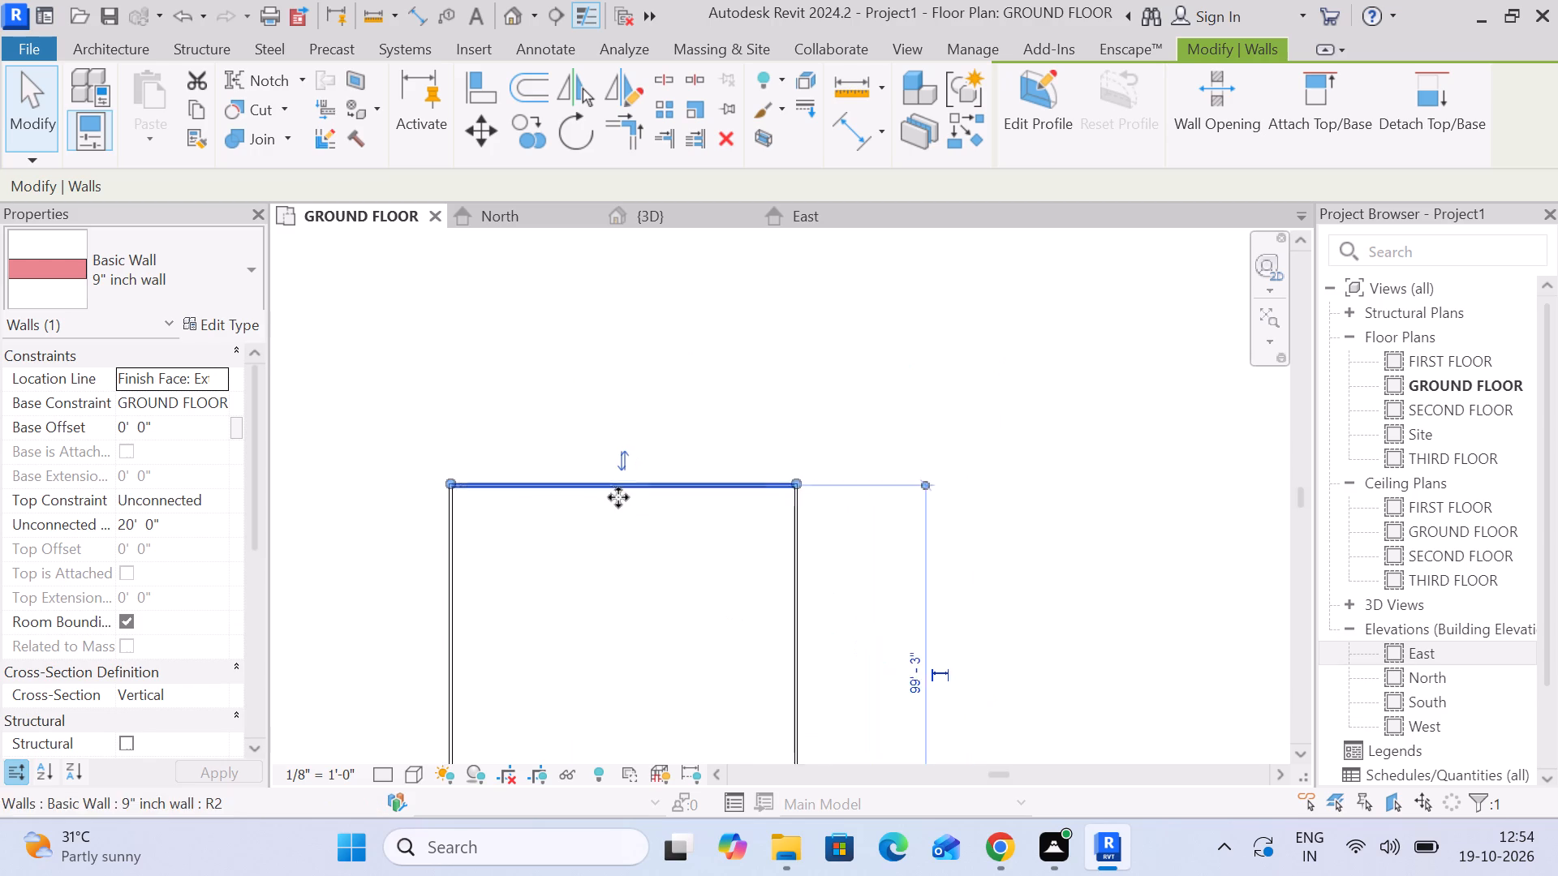
pyautogui.moveTo(619, 498); pyautogui.dragTo(676, 436, button='middle')
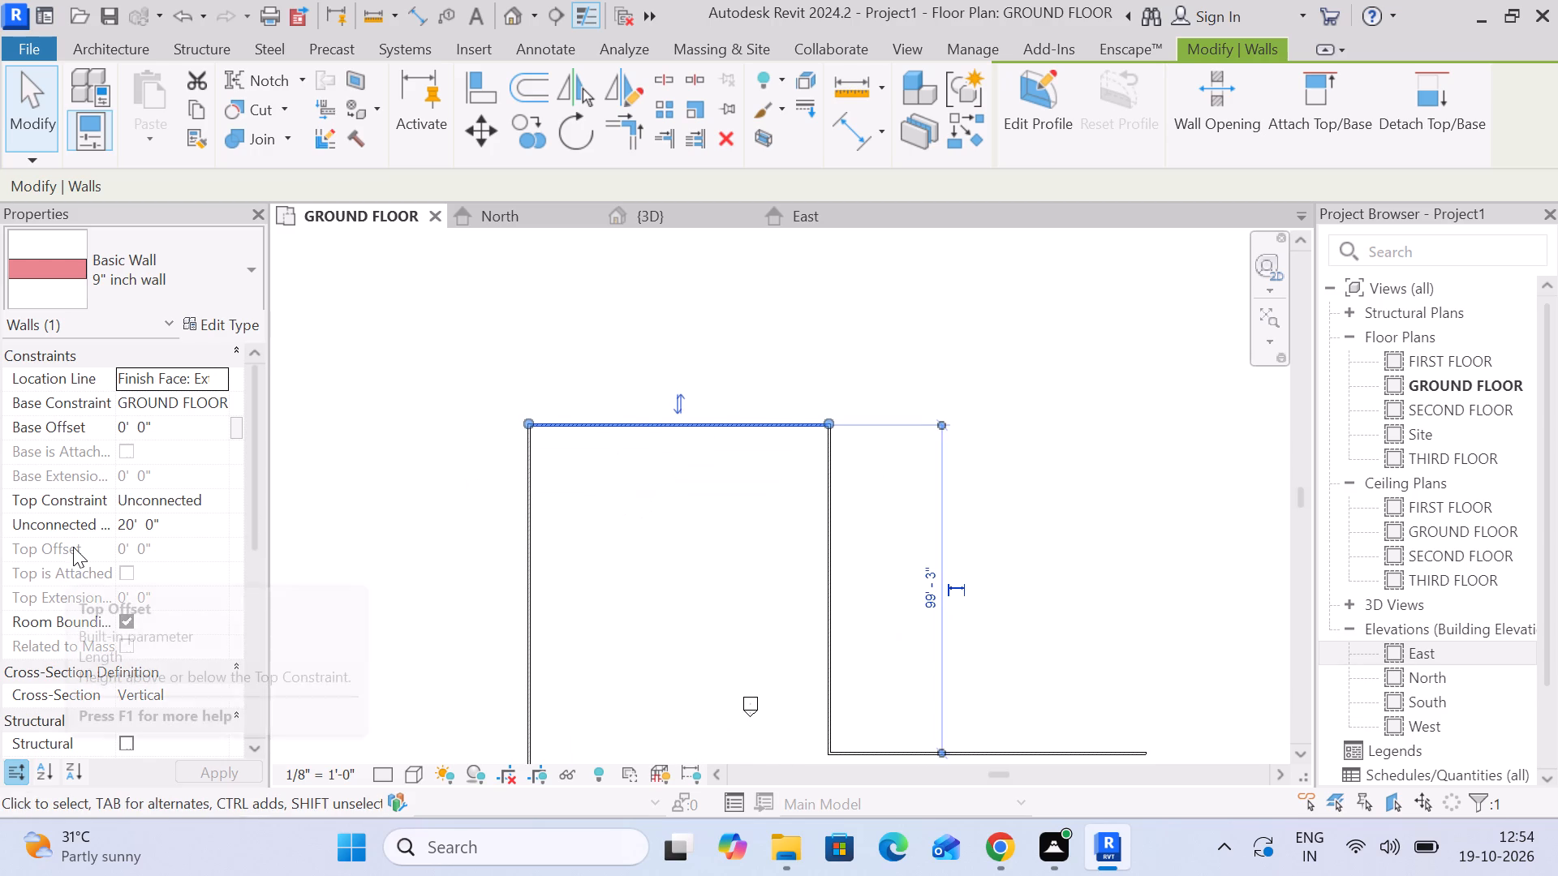
pyautogui.click(210, 531)
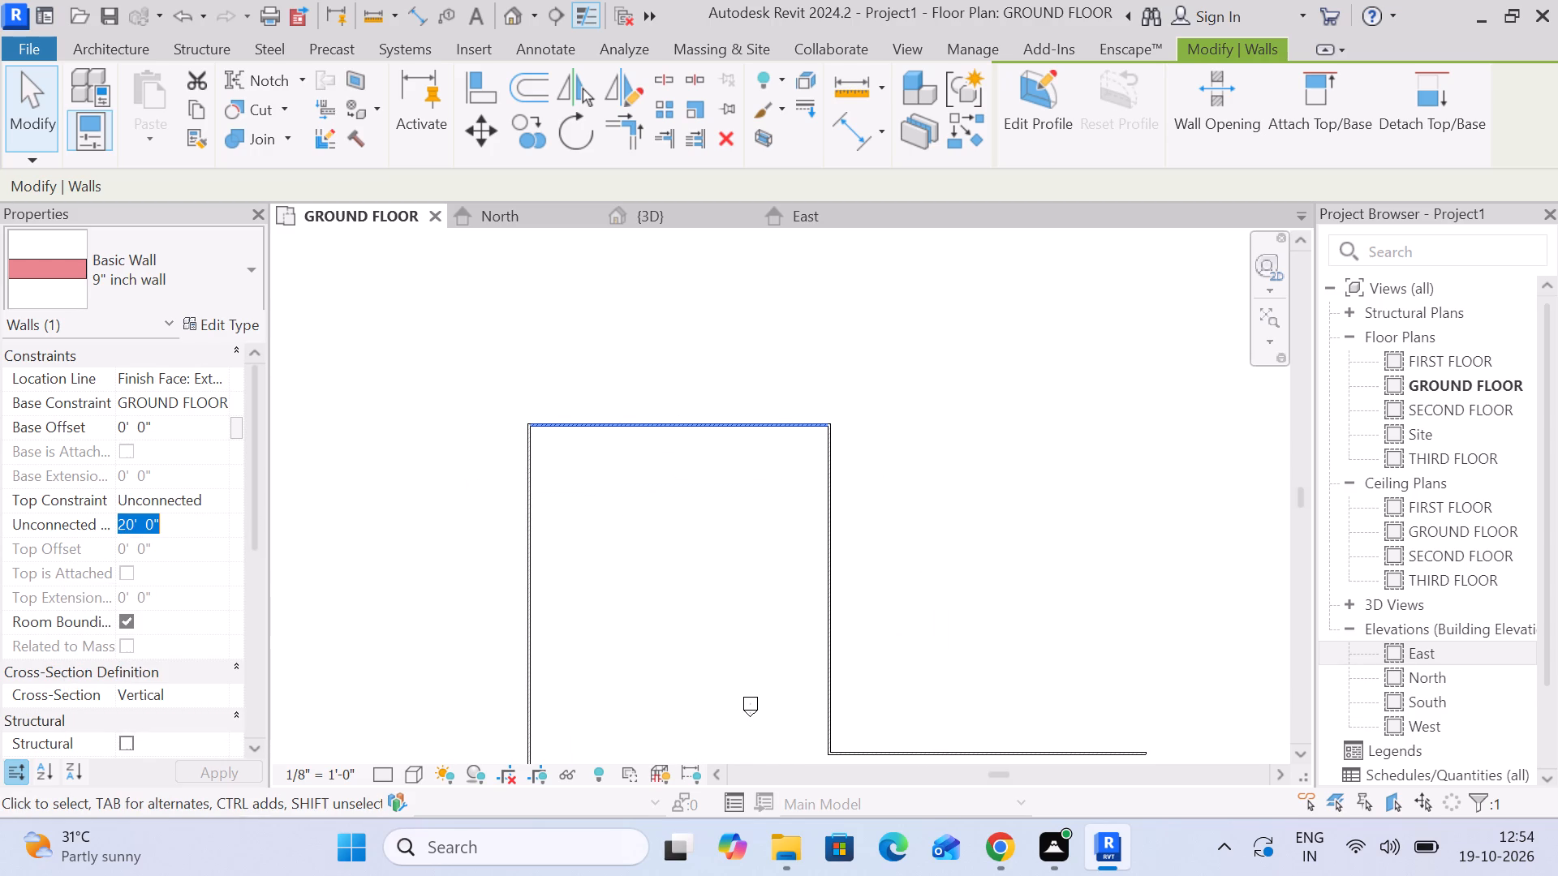
pyautogui.click(448, 389)
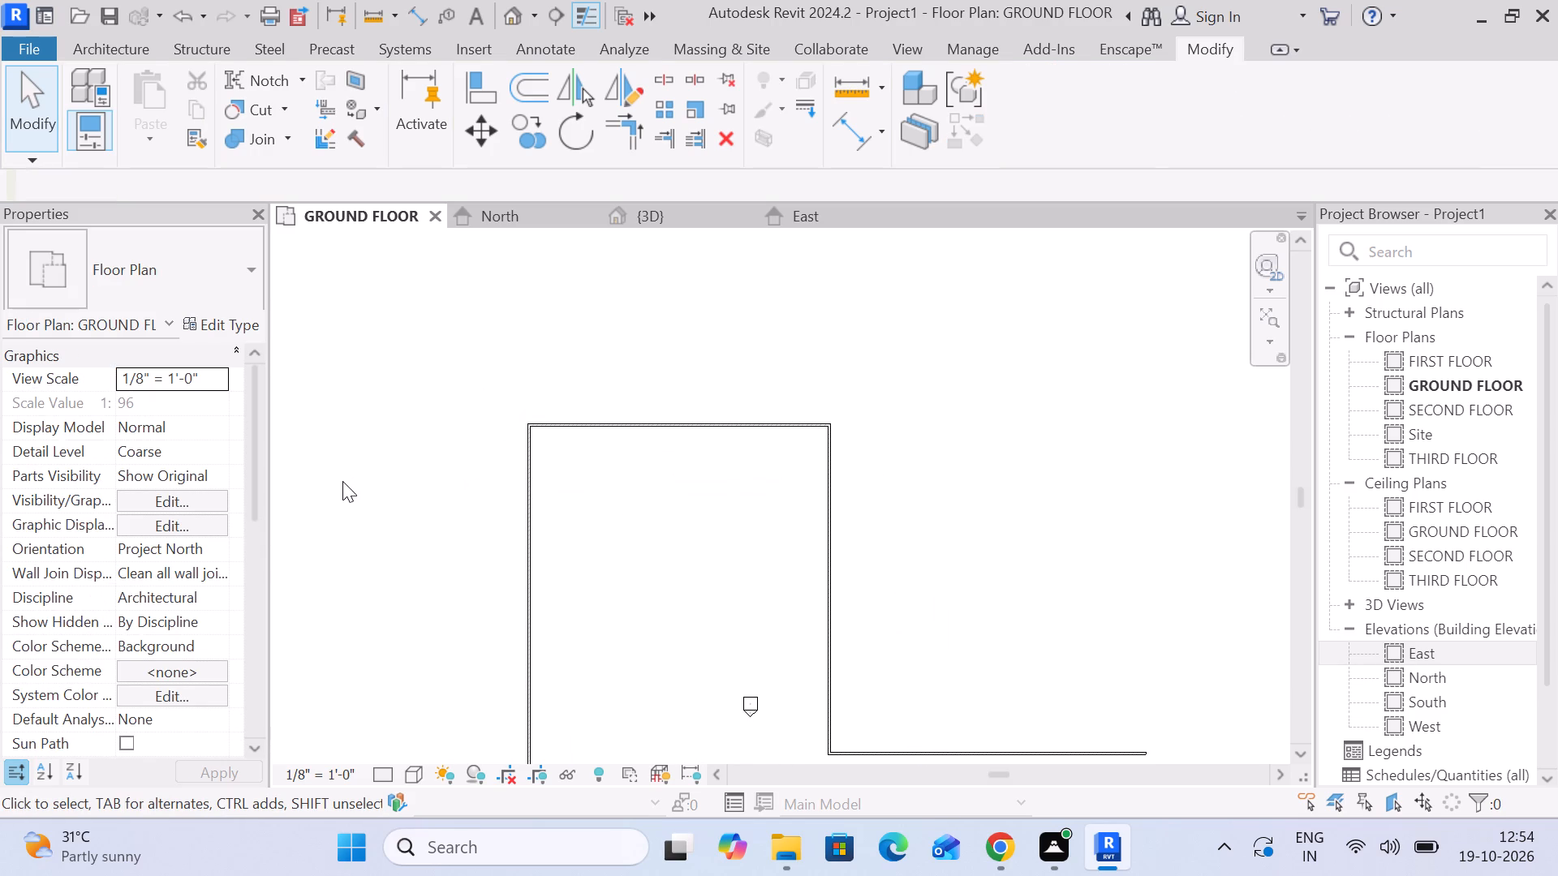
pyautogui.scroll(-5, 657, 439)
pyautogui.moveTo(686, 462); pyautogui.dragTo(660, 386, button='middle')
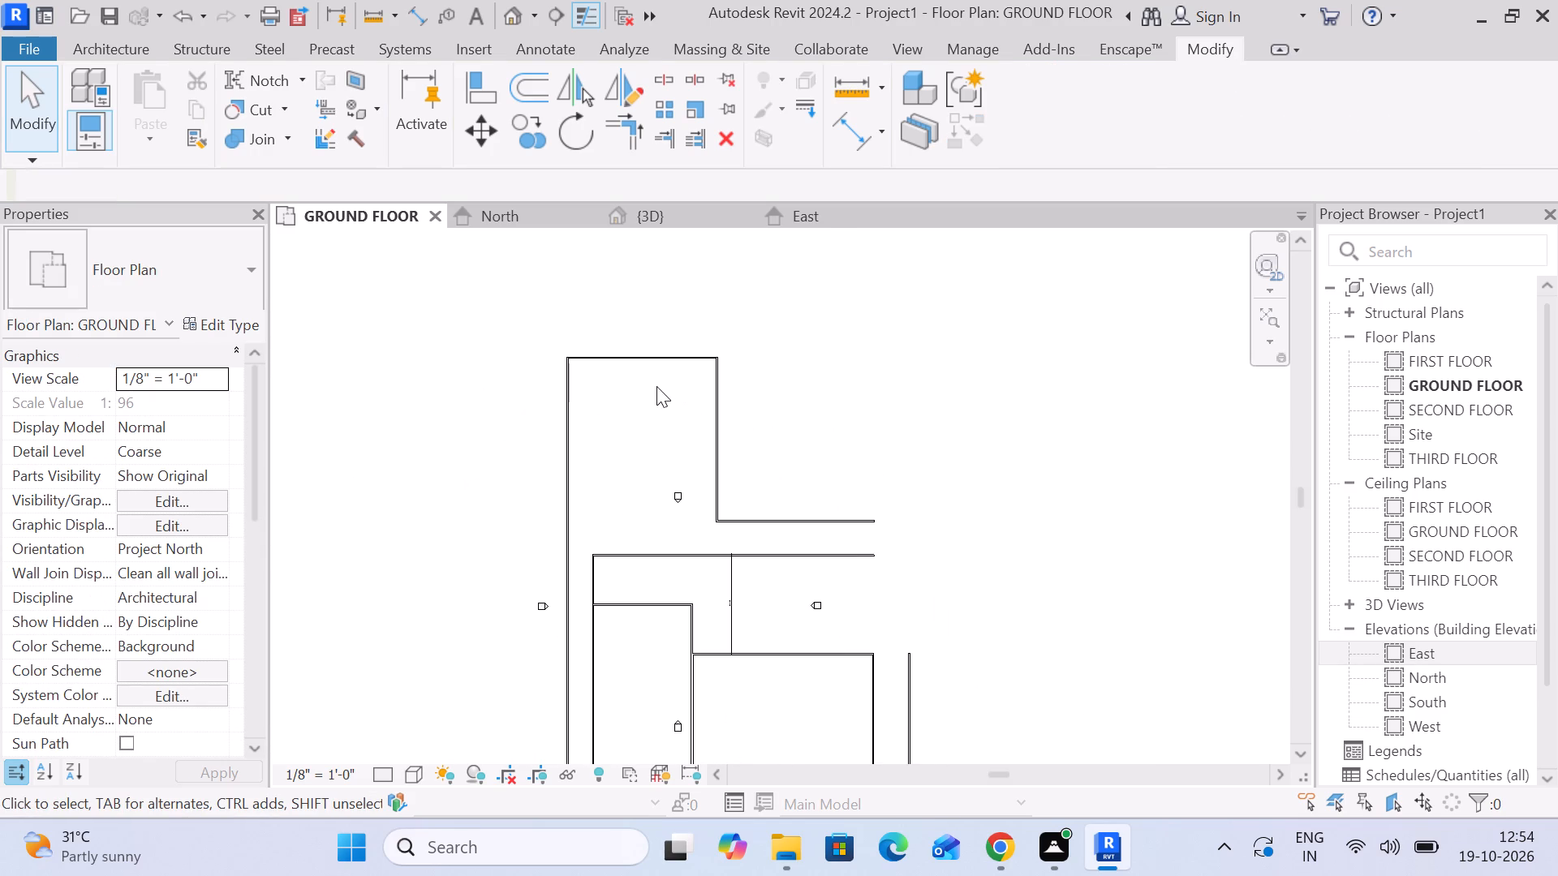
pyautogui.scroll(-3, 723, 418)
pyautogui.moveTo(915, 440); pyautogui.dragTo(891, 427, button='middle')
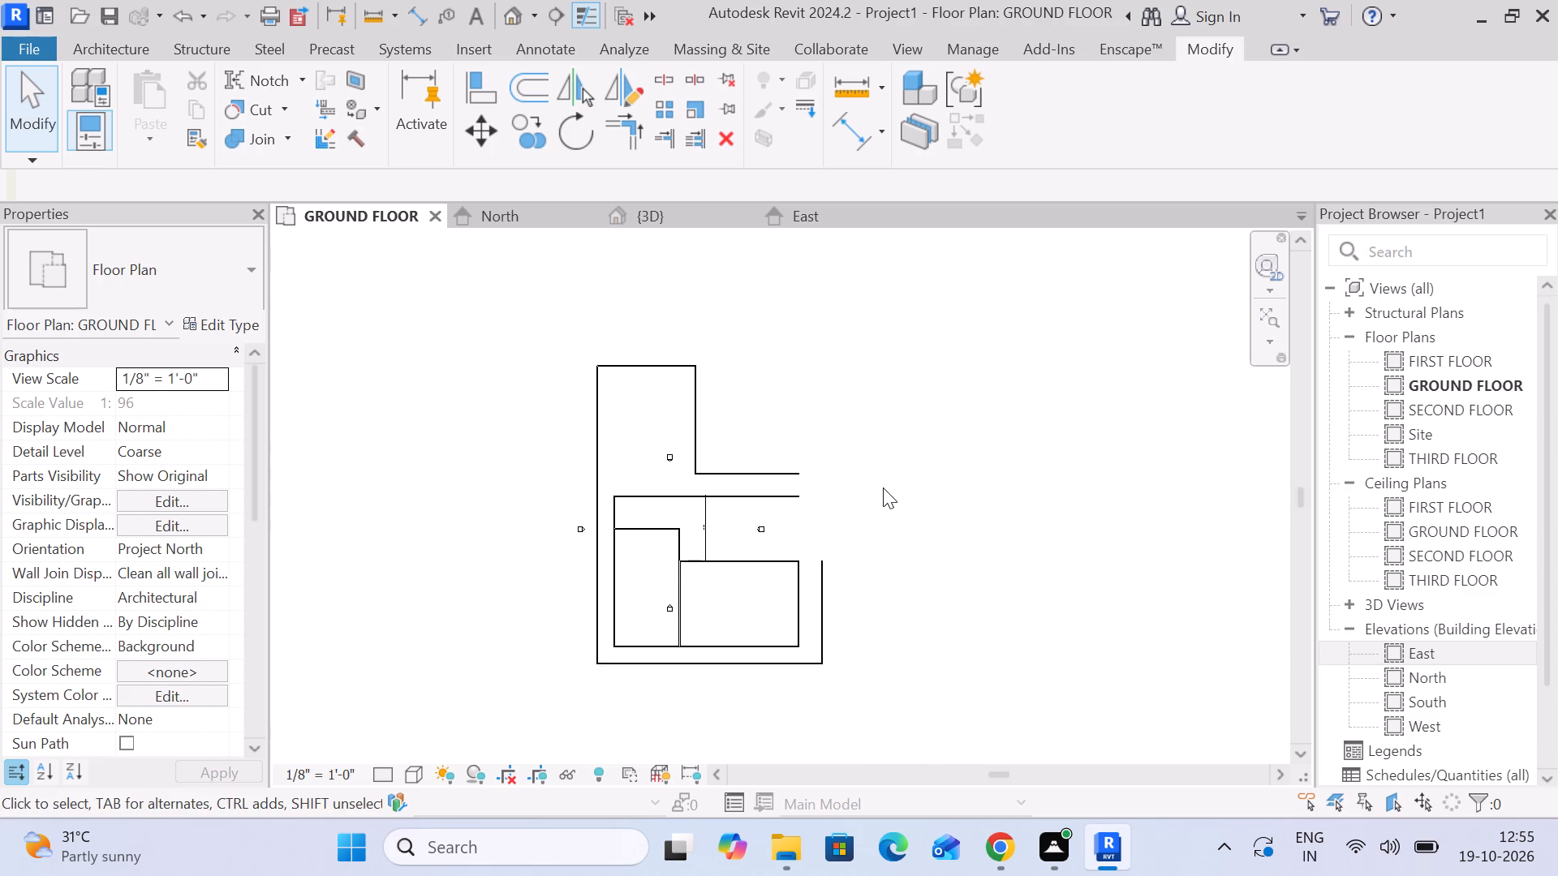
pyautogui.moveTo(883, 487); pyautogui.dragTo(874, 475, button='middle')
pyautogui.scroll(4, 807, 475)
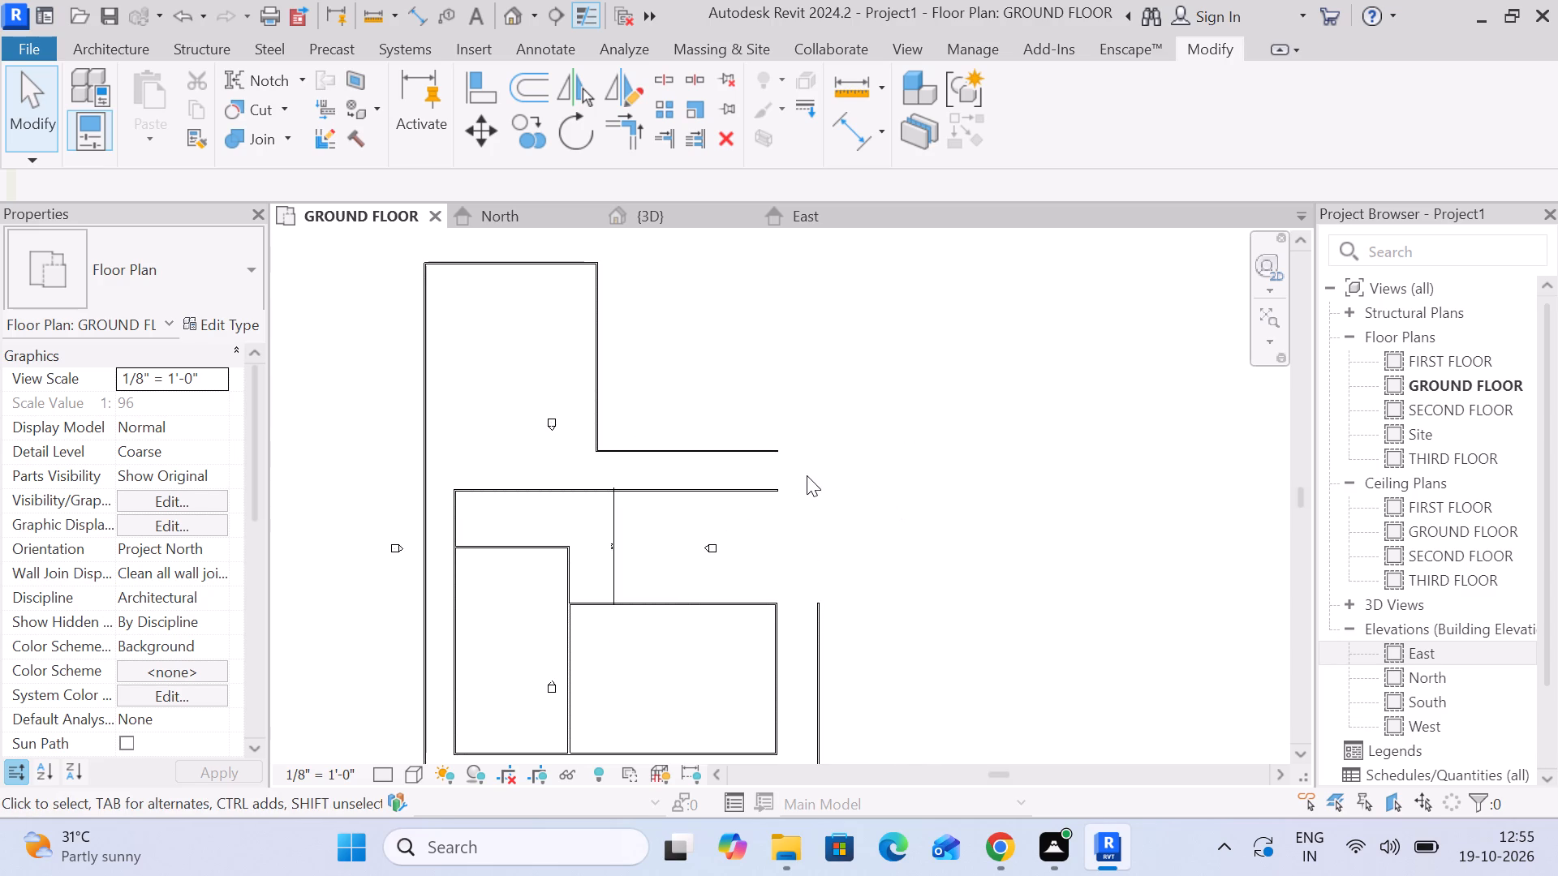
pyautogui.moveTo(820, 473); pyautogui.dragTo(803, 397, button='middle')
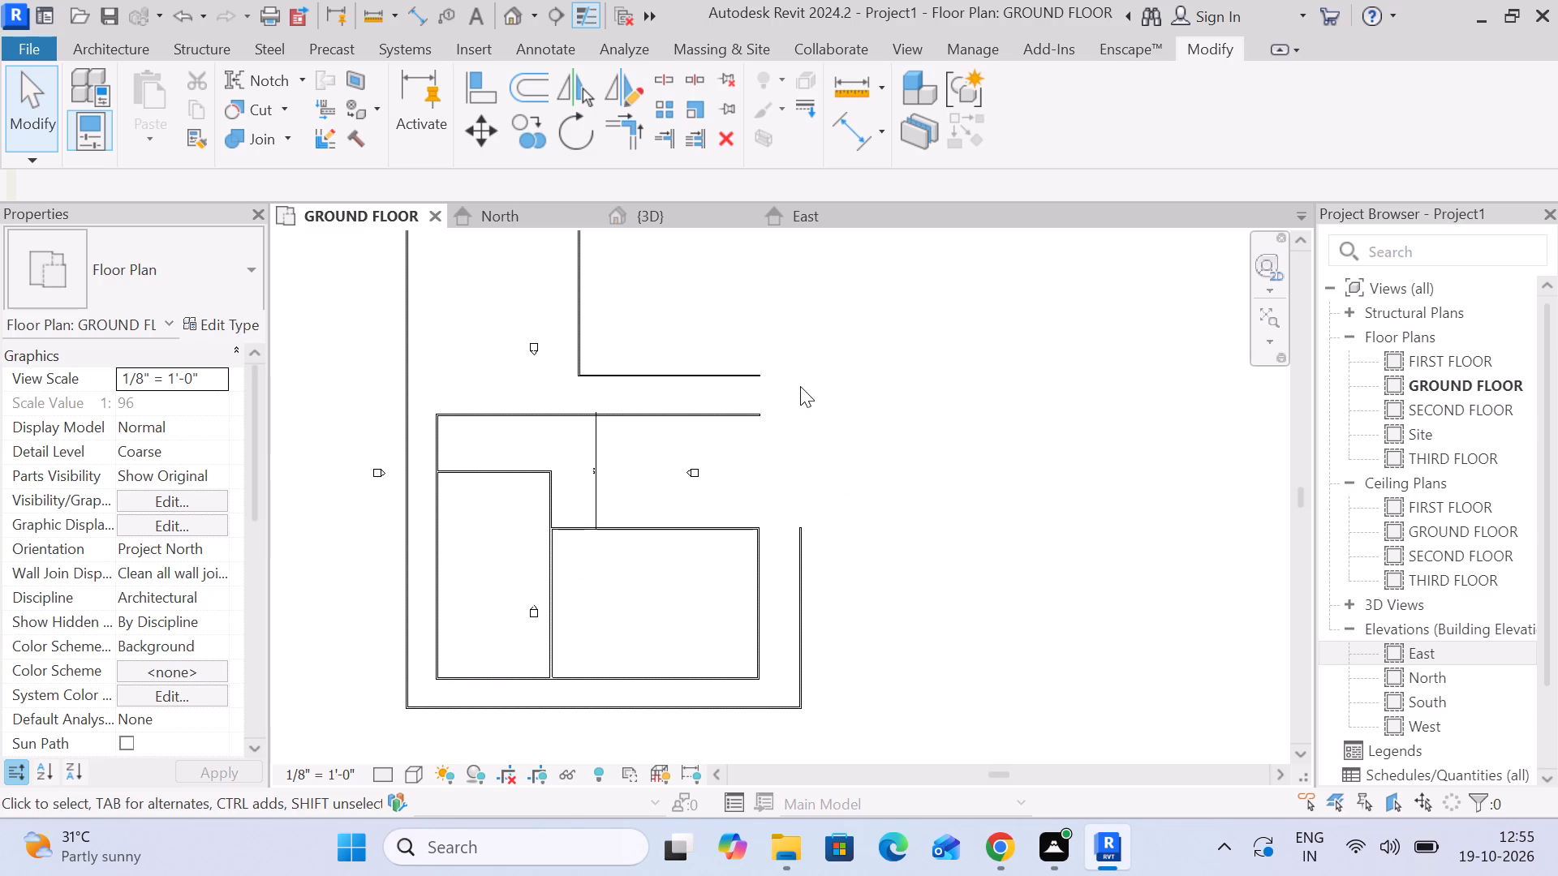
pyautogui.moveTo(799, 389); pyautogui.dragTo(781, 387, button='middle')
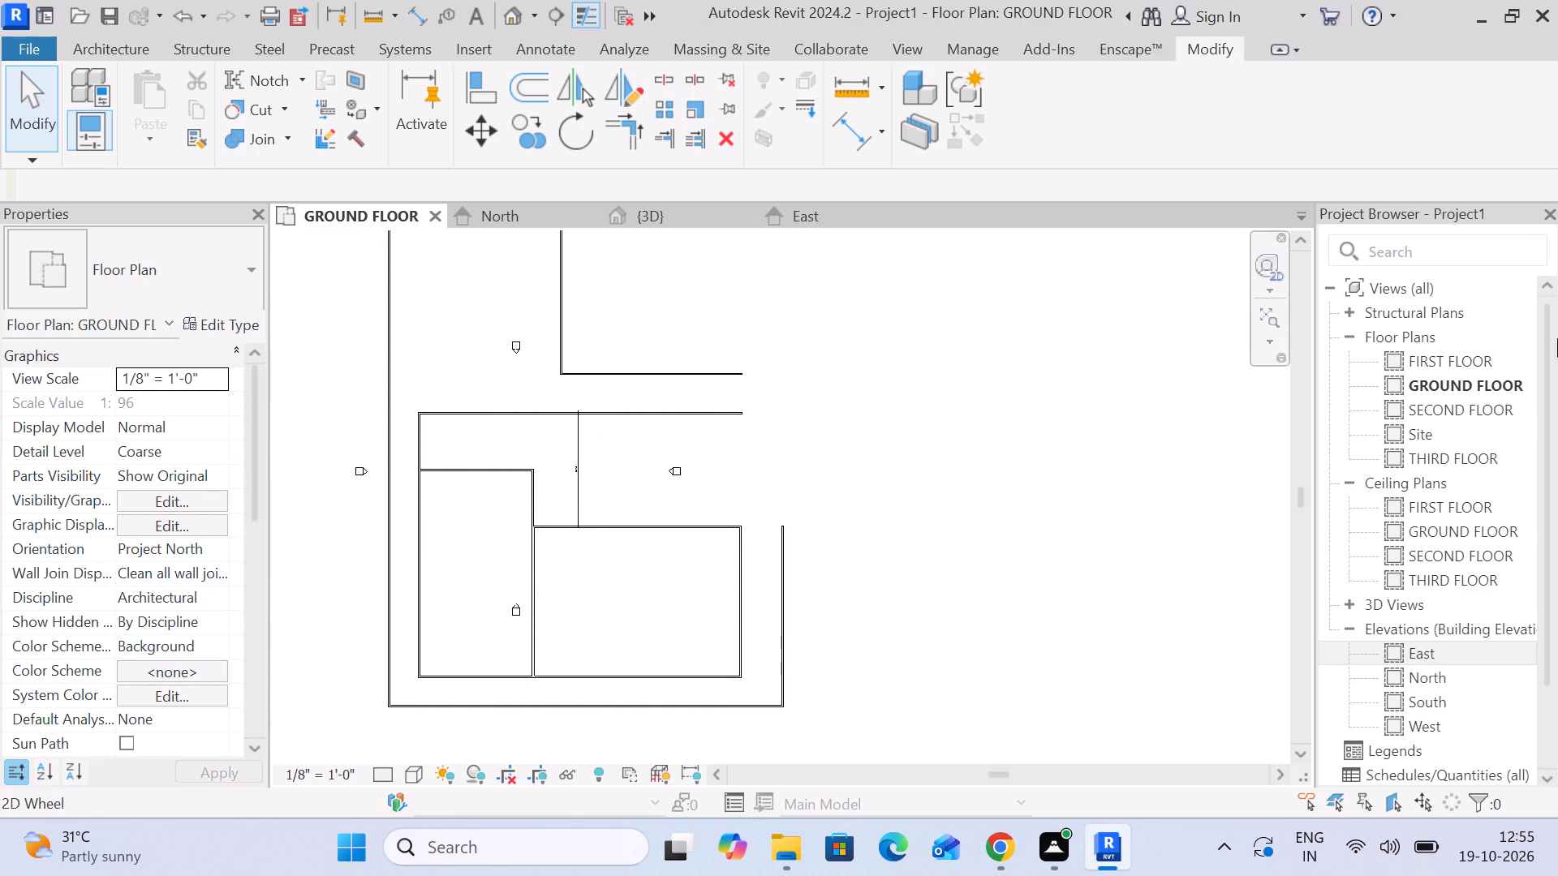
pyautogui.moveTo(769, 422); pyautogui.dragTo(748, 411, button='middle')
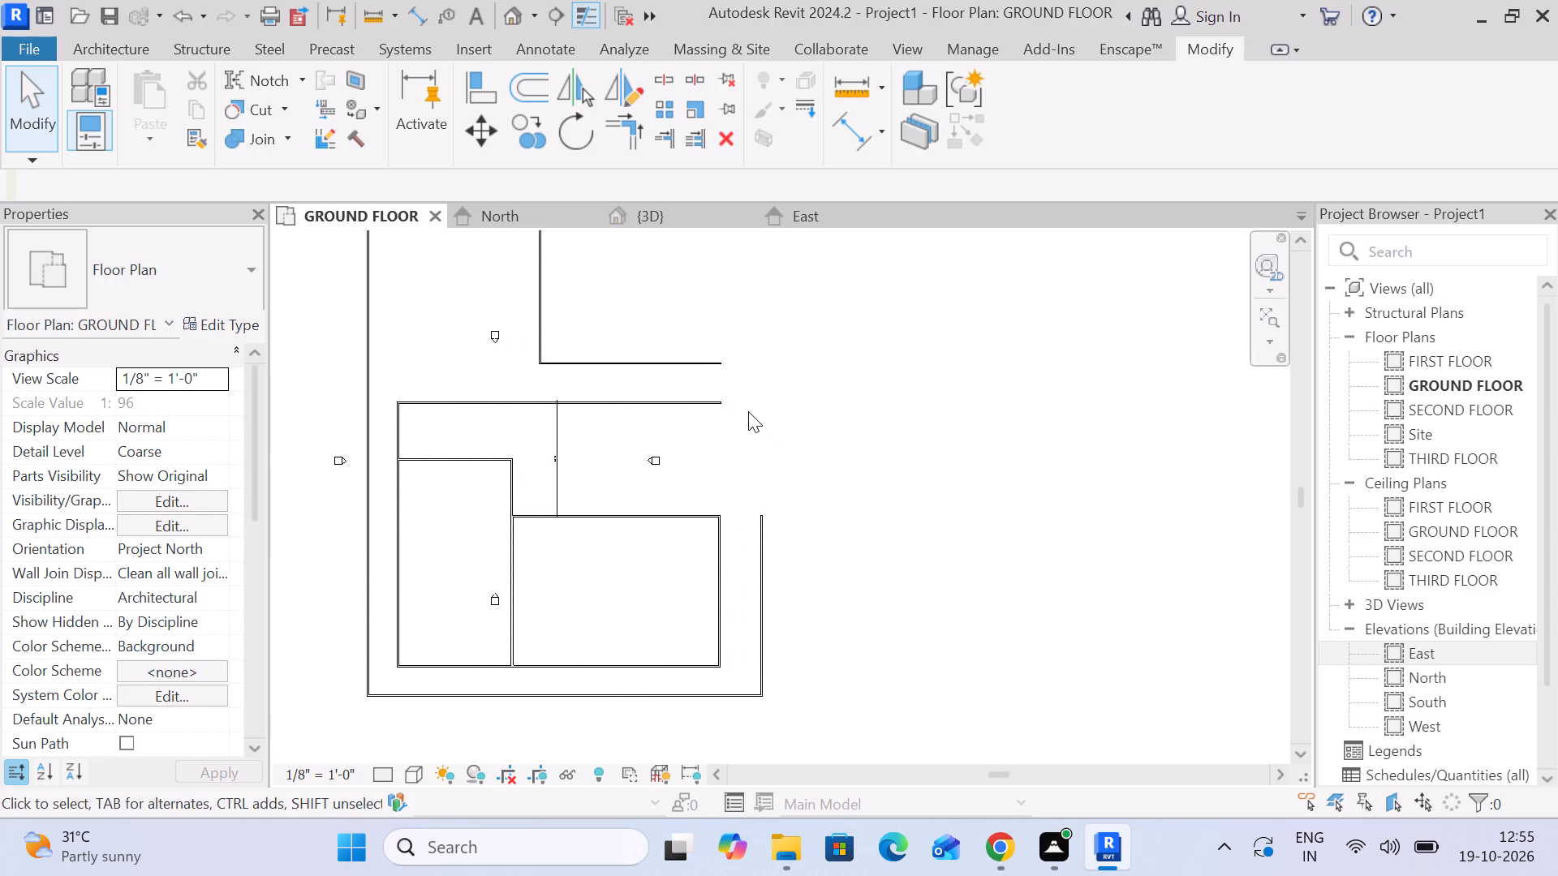
# Trim/extend the horizontal outer wall at the foot of the northern extension and the east outer wall to form a corner.
pyautogui.scroll(-2, 748, 411)
pyautogui.moveTo(887, 403); pyautogui.dragTo(889, 466, button='middle')
pyautogui.scroll(3, 735, 442)
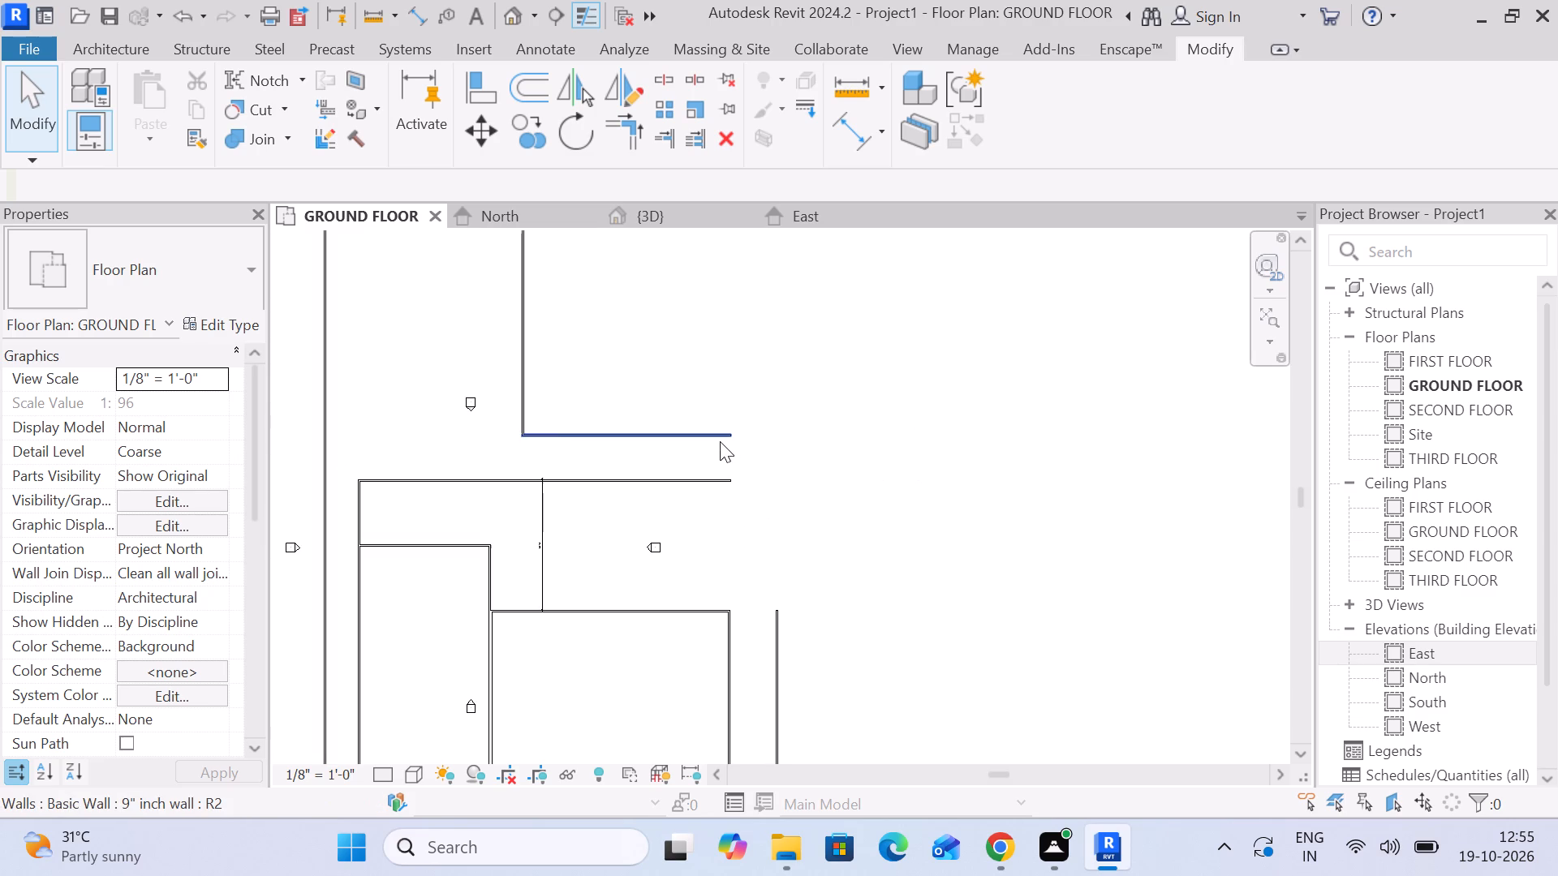
pyautogui.click(715, 441)
pyautogui.moveTo(918, 457); pyautogui.dragTo(918, 401, button='middle')
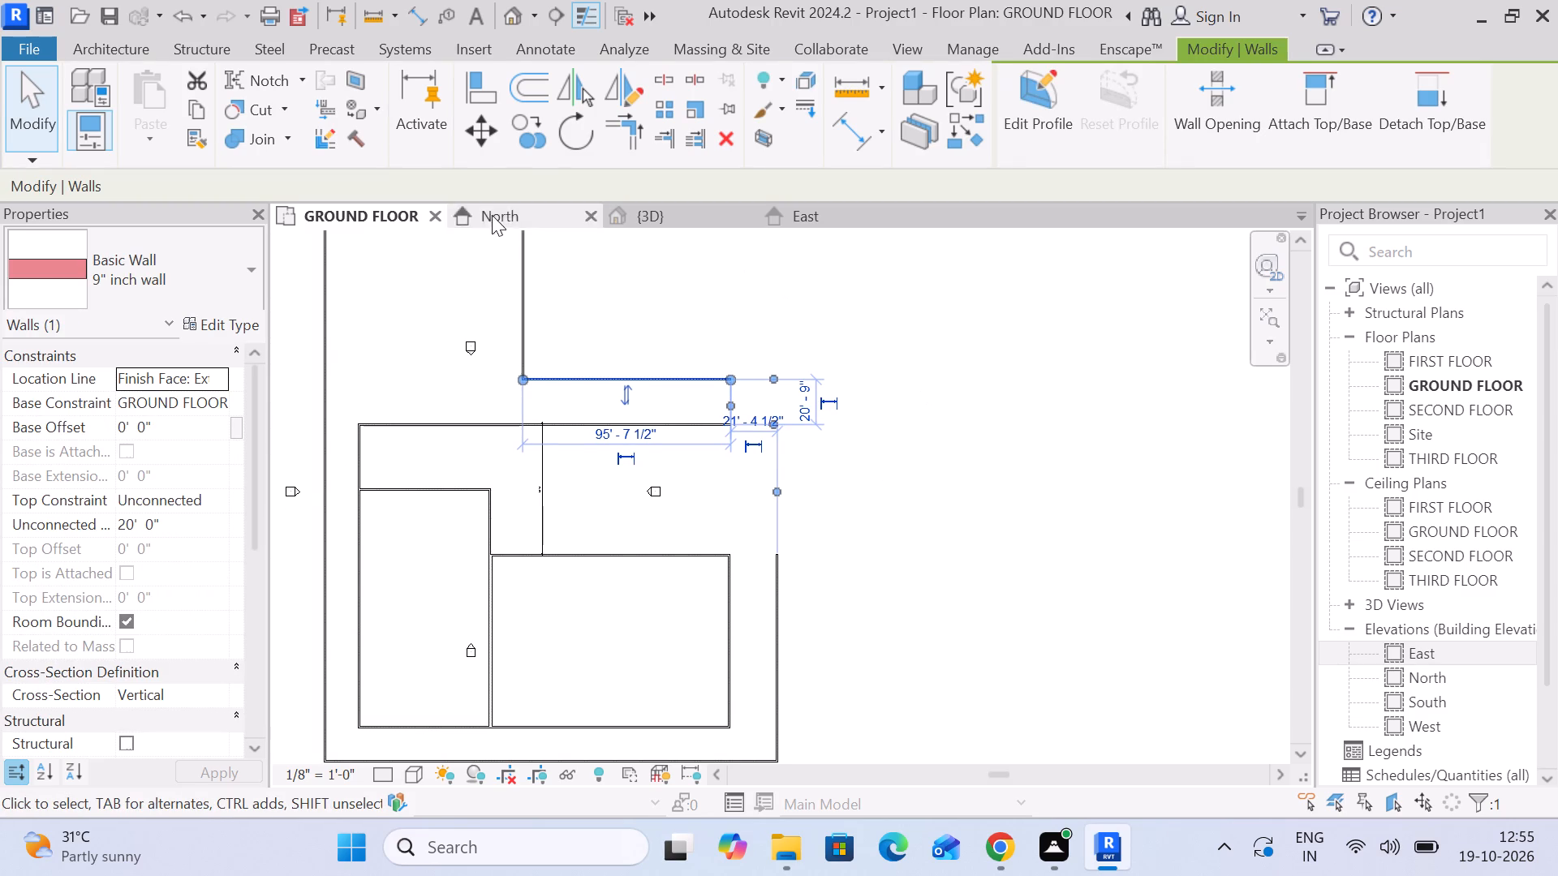
pyautogui.click(620, 137)
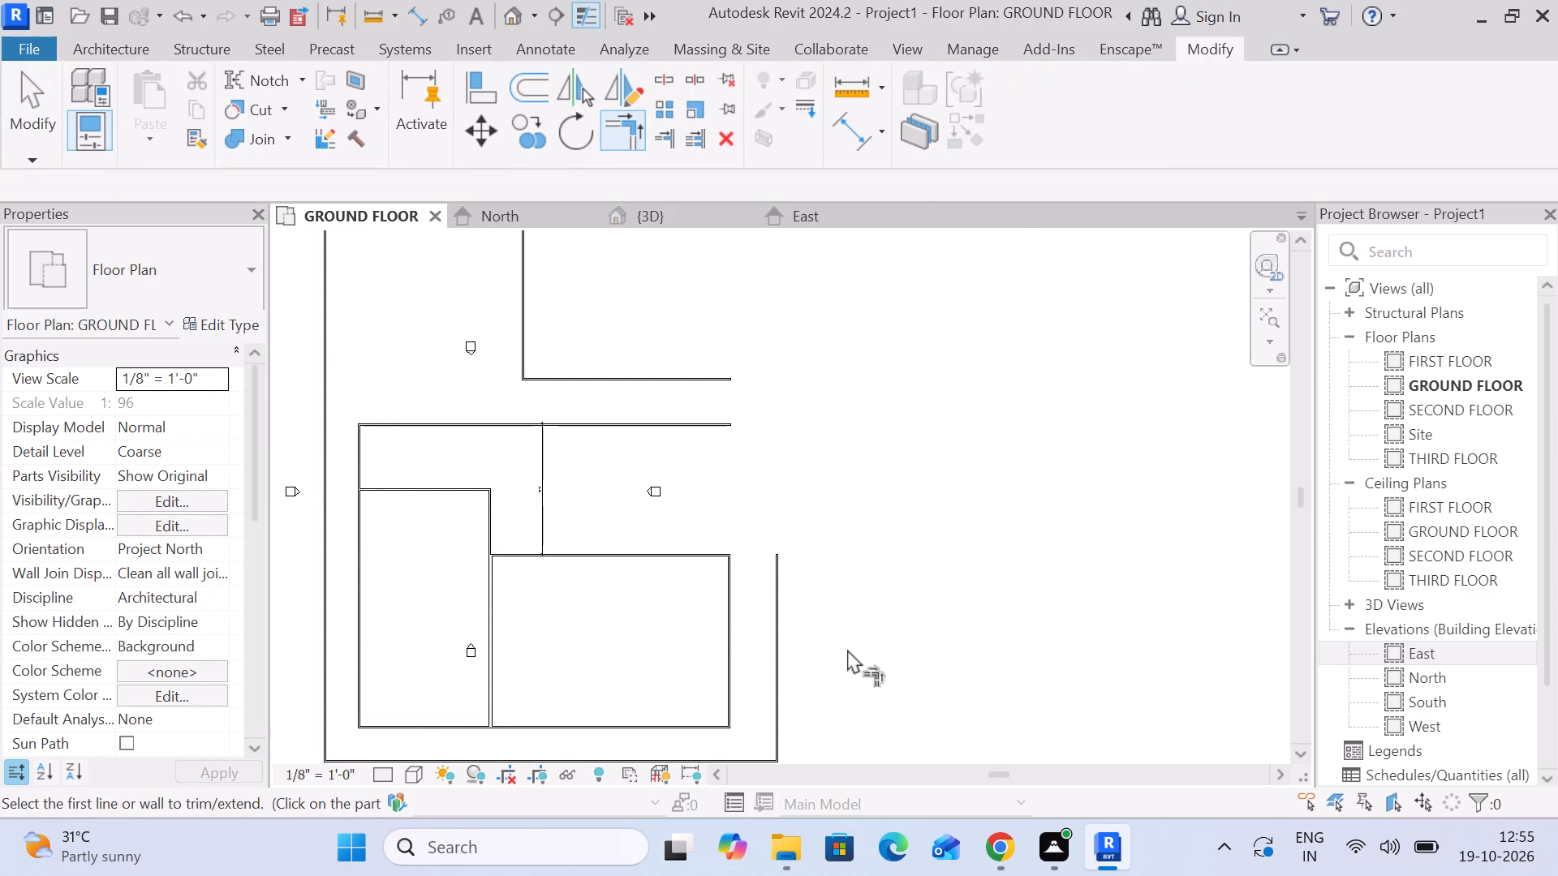
pyautogui.click(778, 592)
pyautogui.click(701, 366)
pyautogui.click(704, 375)
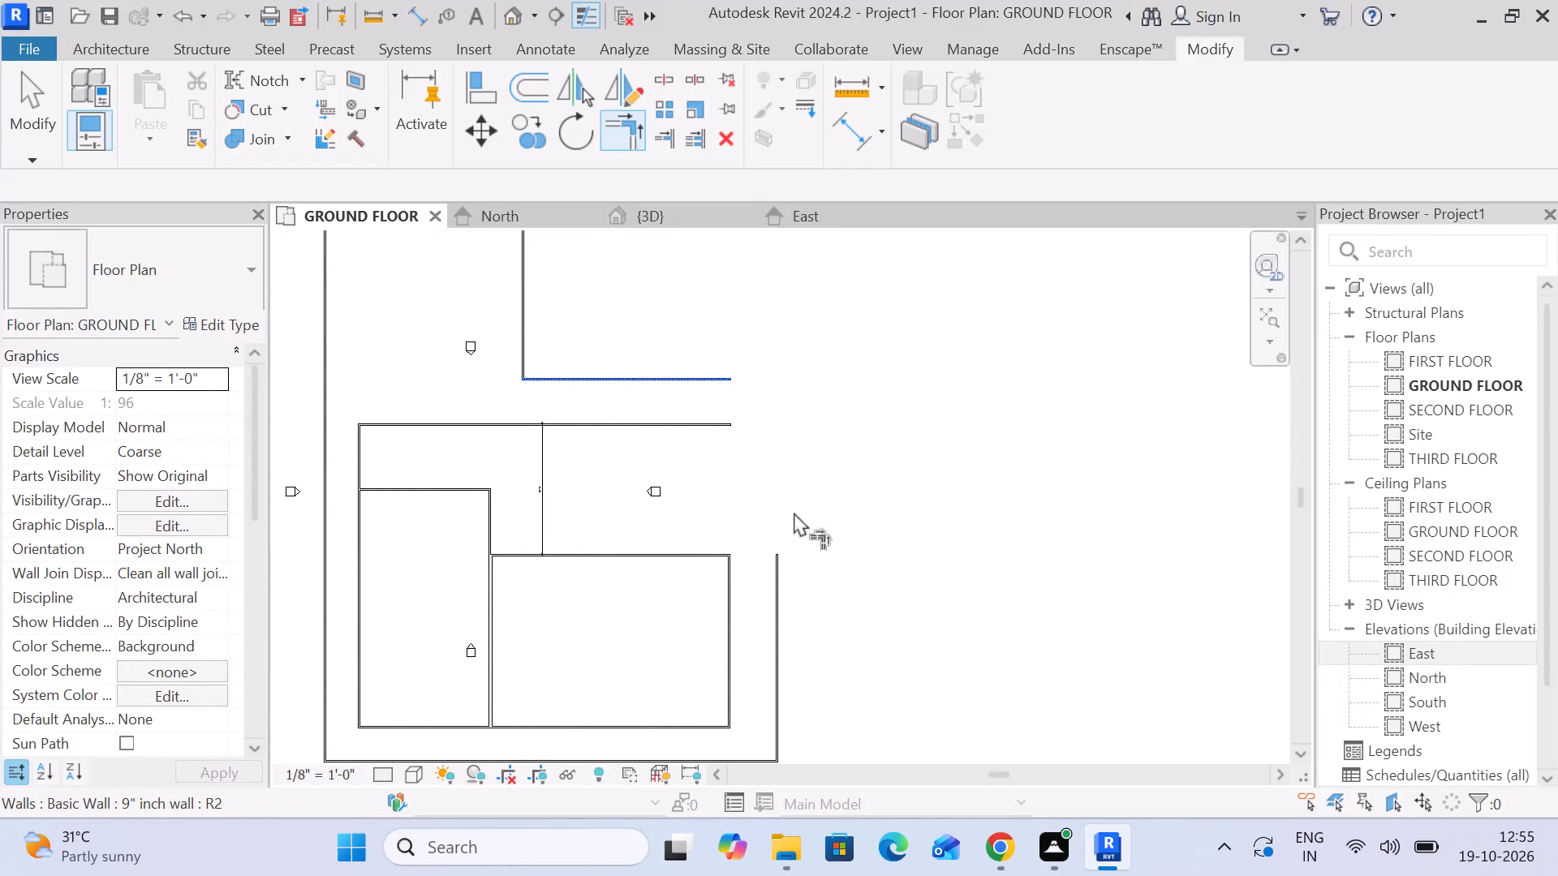
pyautogui.click(773, 570)
pyautogui.click(36, 90)
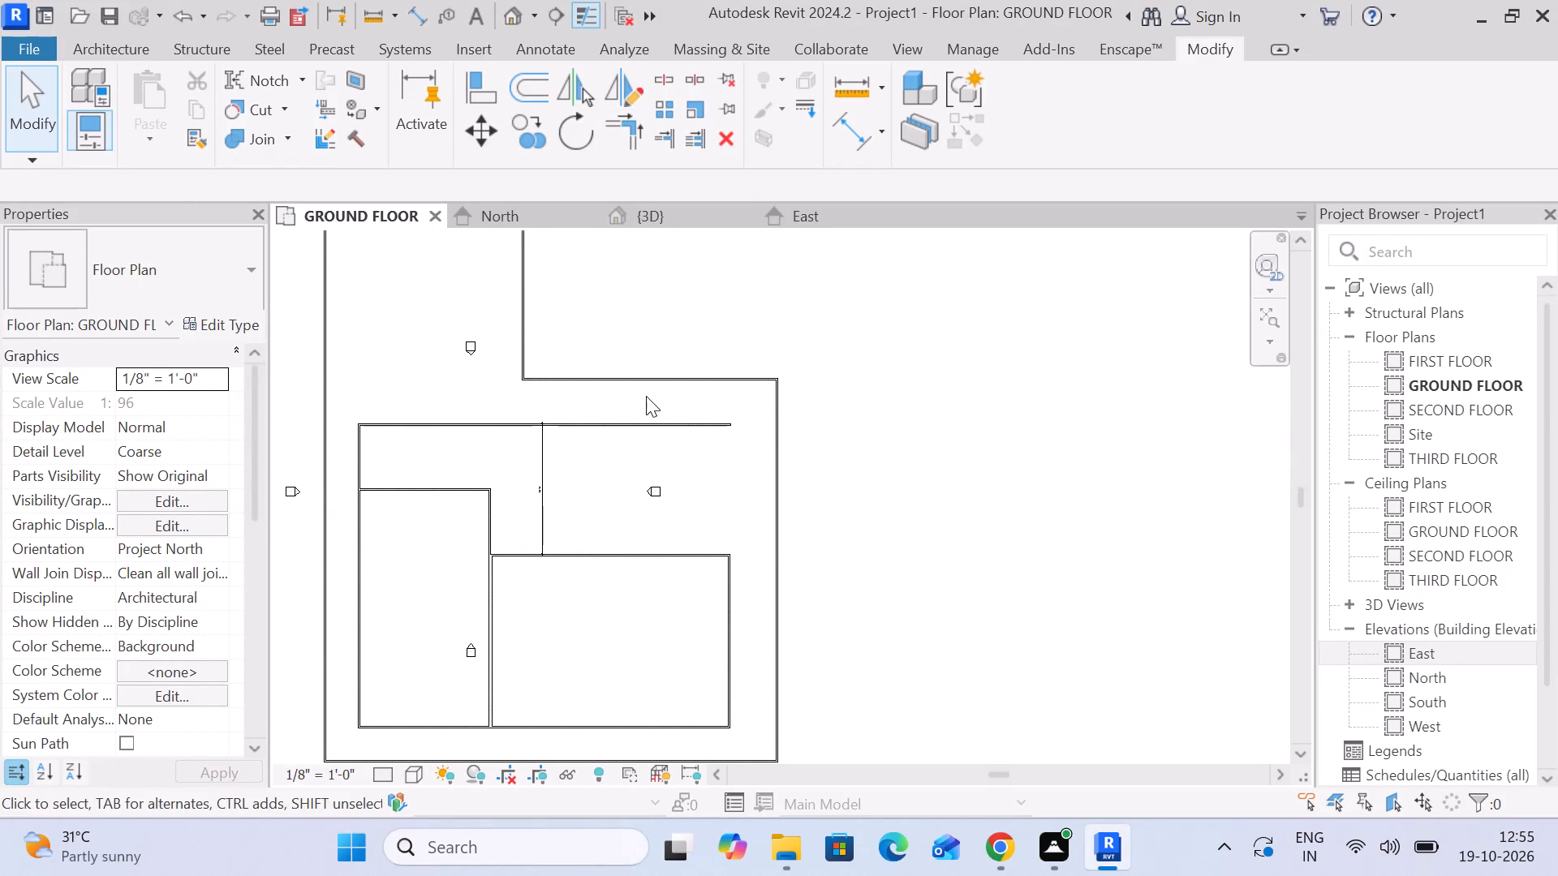
# Examine the closed outer wall and its corners in the ground floor plan and in the 3D view.
pyautogui.scroll(-4, 648, 397)
pyautogui.moveTo(740, 401); pyautogui.dragTo(734, 457, button='middle')
pyautogui.scroll(2, 706, 453)
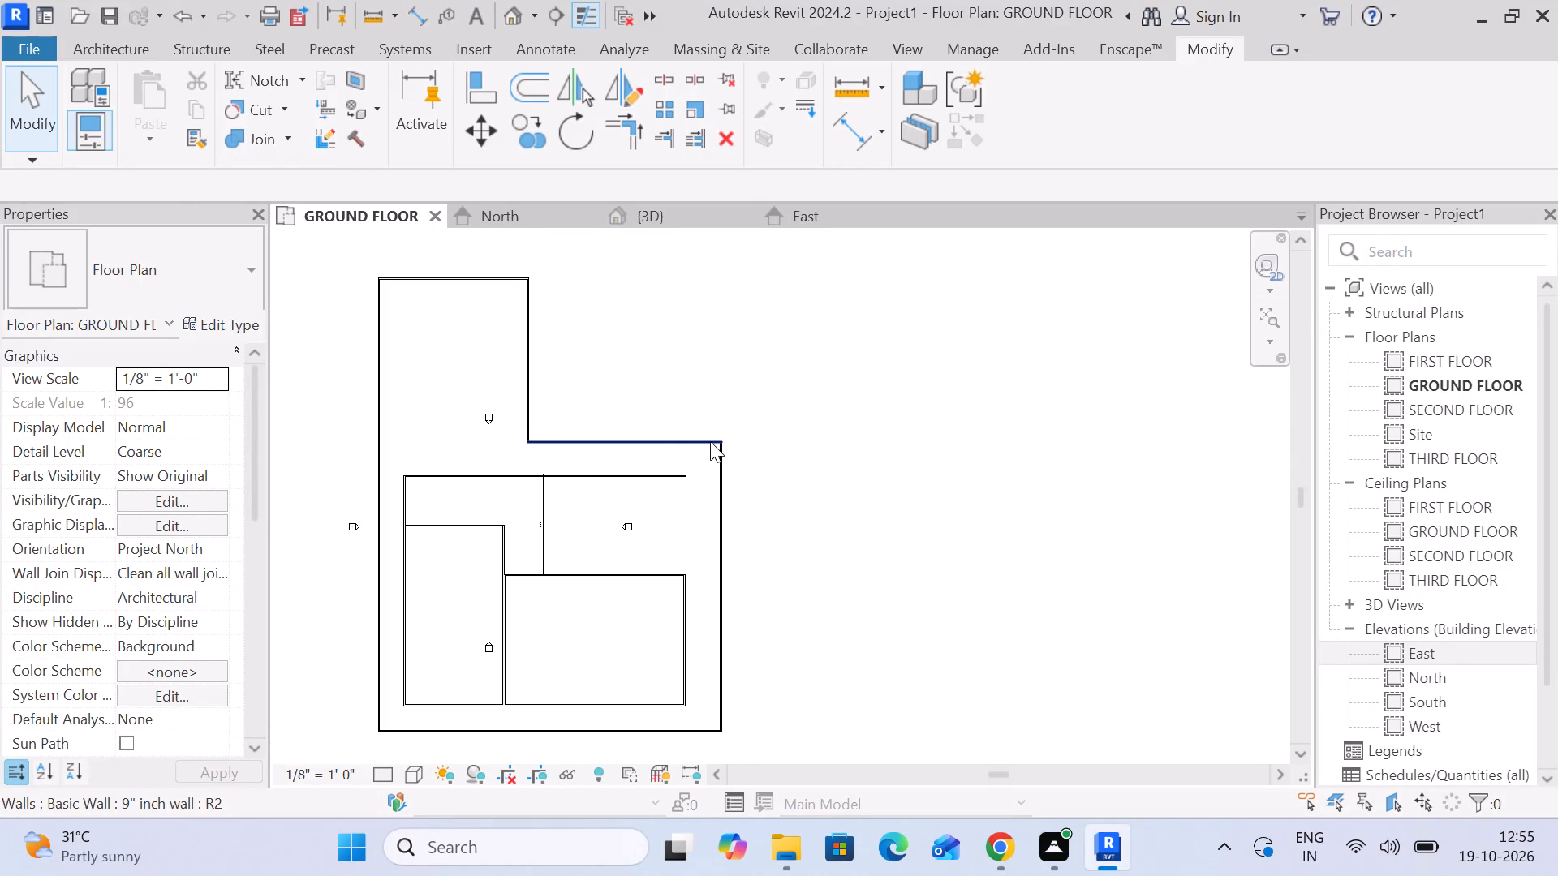
pyautogui.moveTo(815, 446); pyautogui.dragTo(816, 412, button='middle')
pyautogui.scroll(-1, 817, 407)
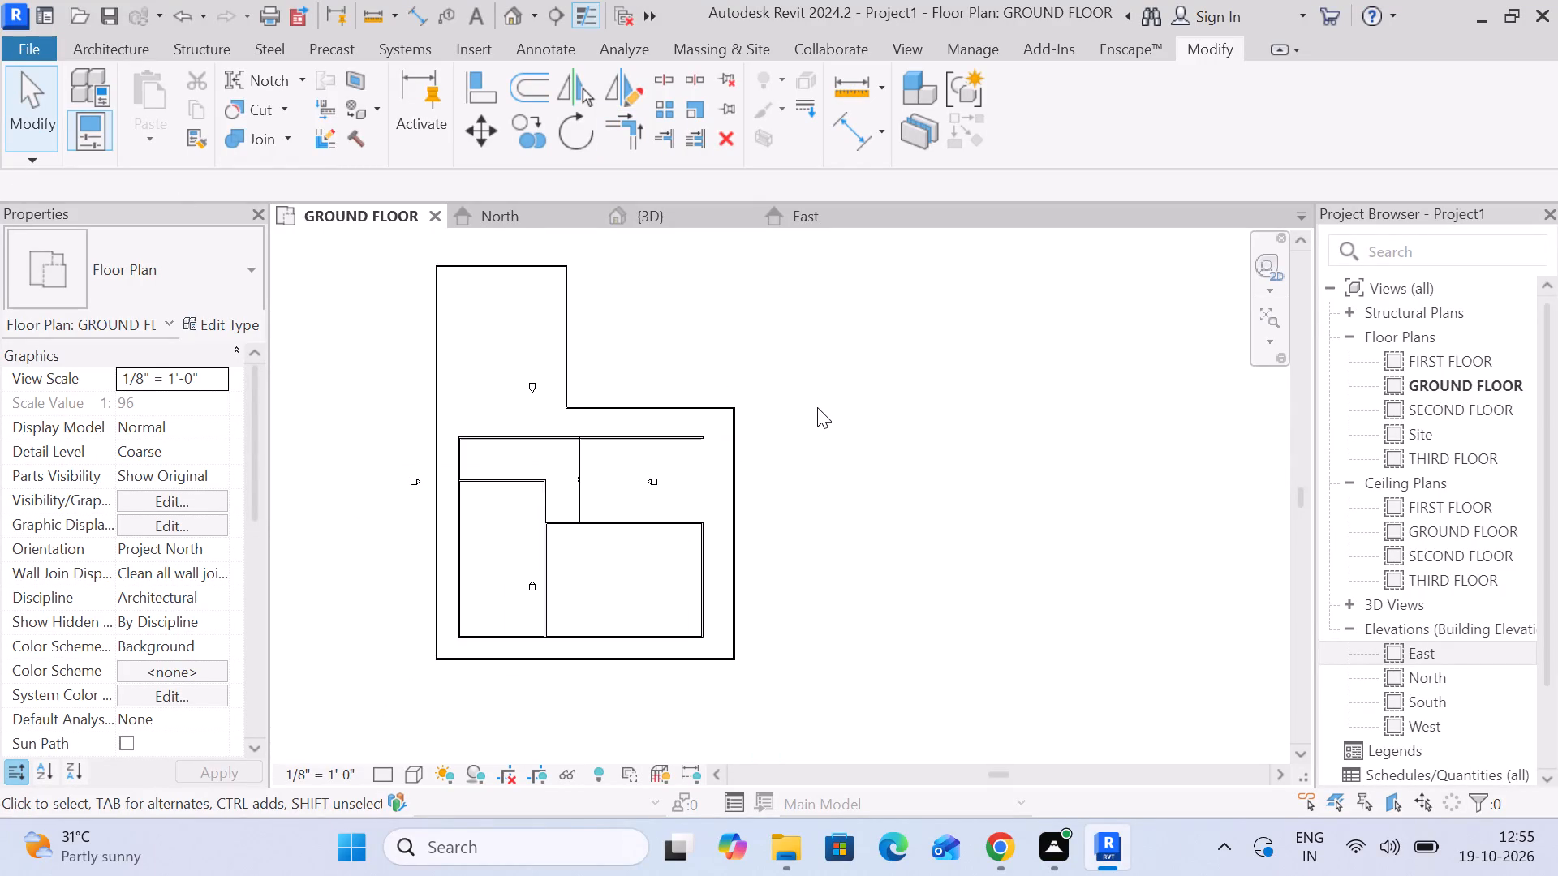
pyautogui.moveTo(807, 409); pyautogui.dragTo(787, 421, button='middle')
pyautogui.scroll(1, 785, 420)
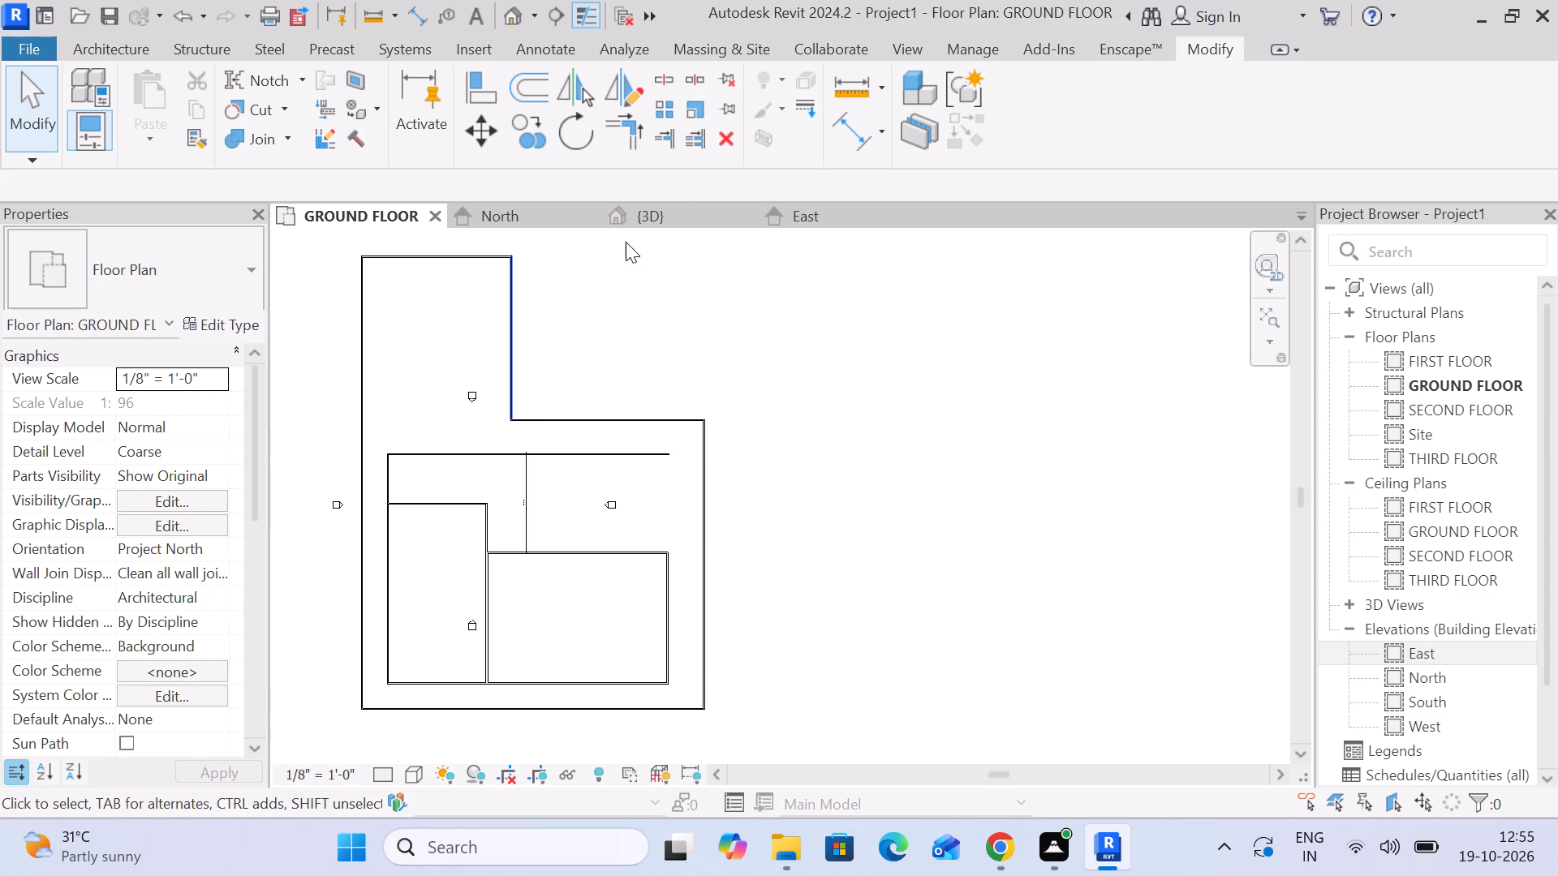
pyautogui.click(640, 225)
pyautogui.scroll(-4, 1105, 496)
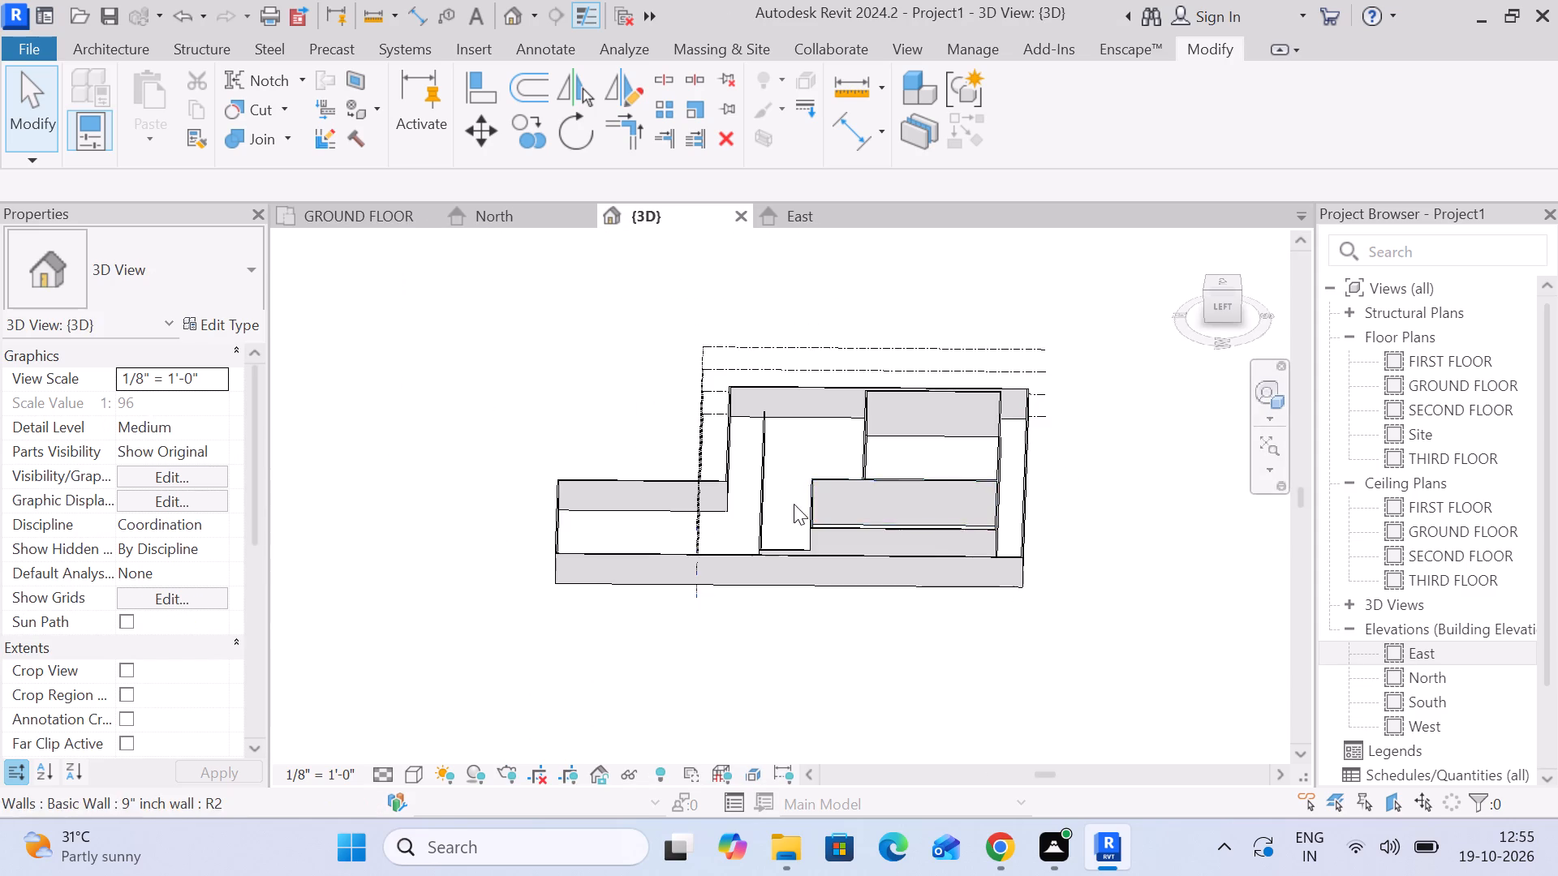
pyautogui.moveTo(793, 503); pyautogui.dragTo(1121, 486, button='middle')
pyautogui.moveTo(1138, 593); pyautogui.dragTo(599, 376, button='middle')
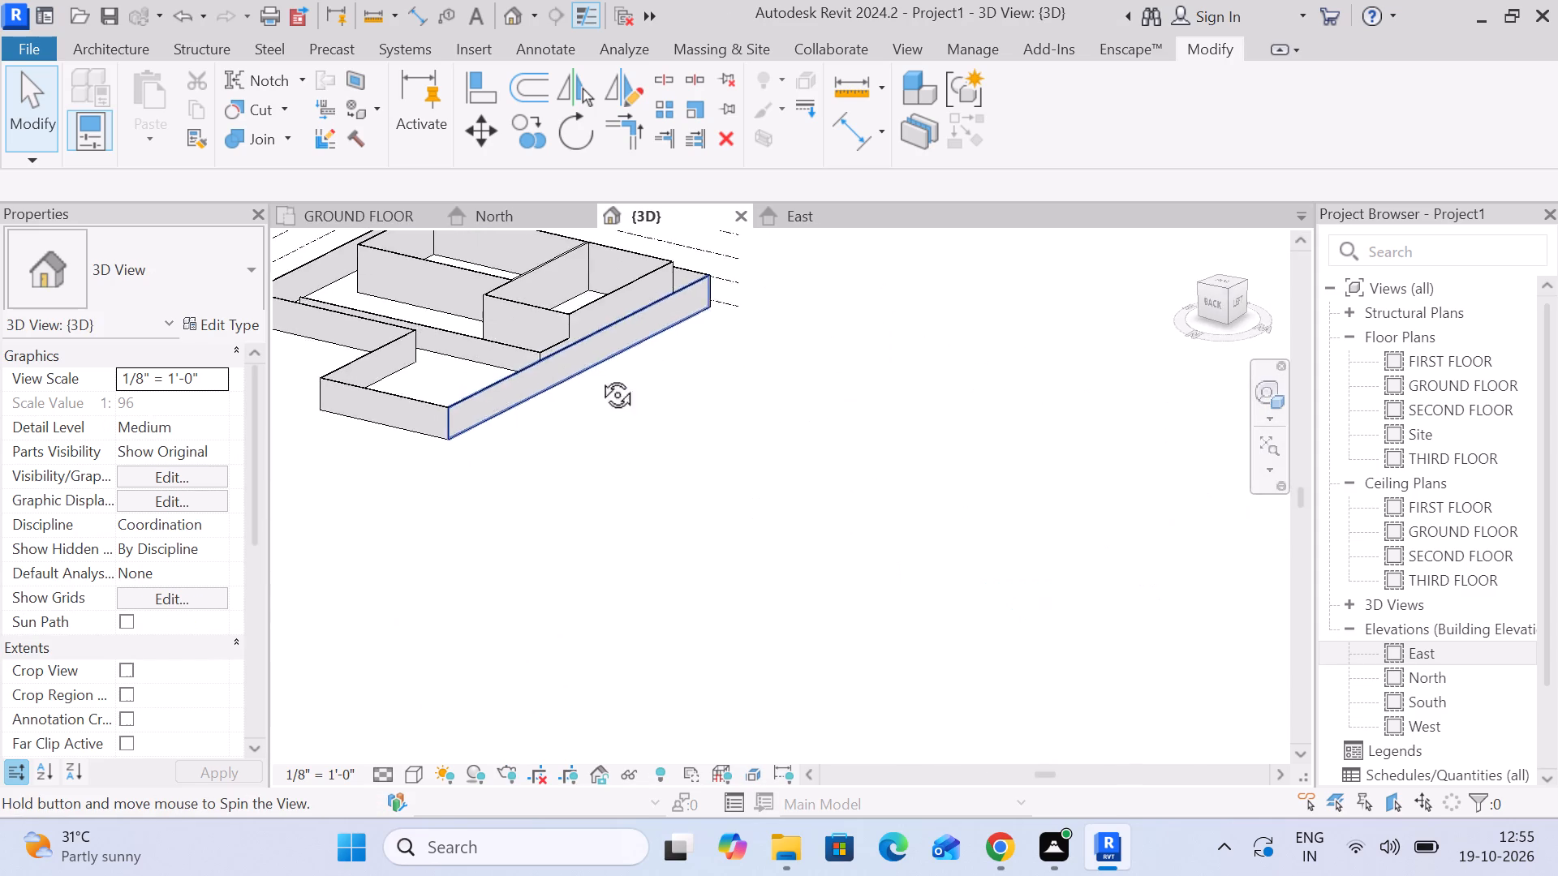
pyautogui.moveTo(599, 376); pyautogui.dragTo(630, 316, button='middle')
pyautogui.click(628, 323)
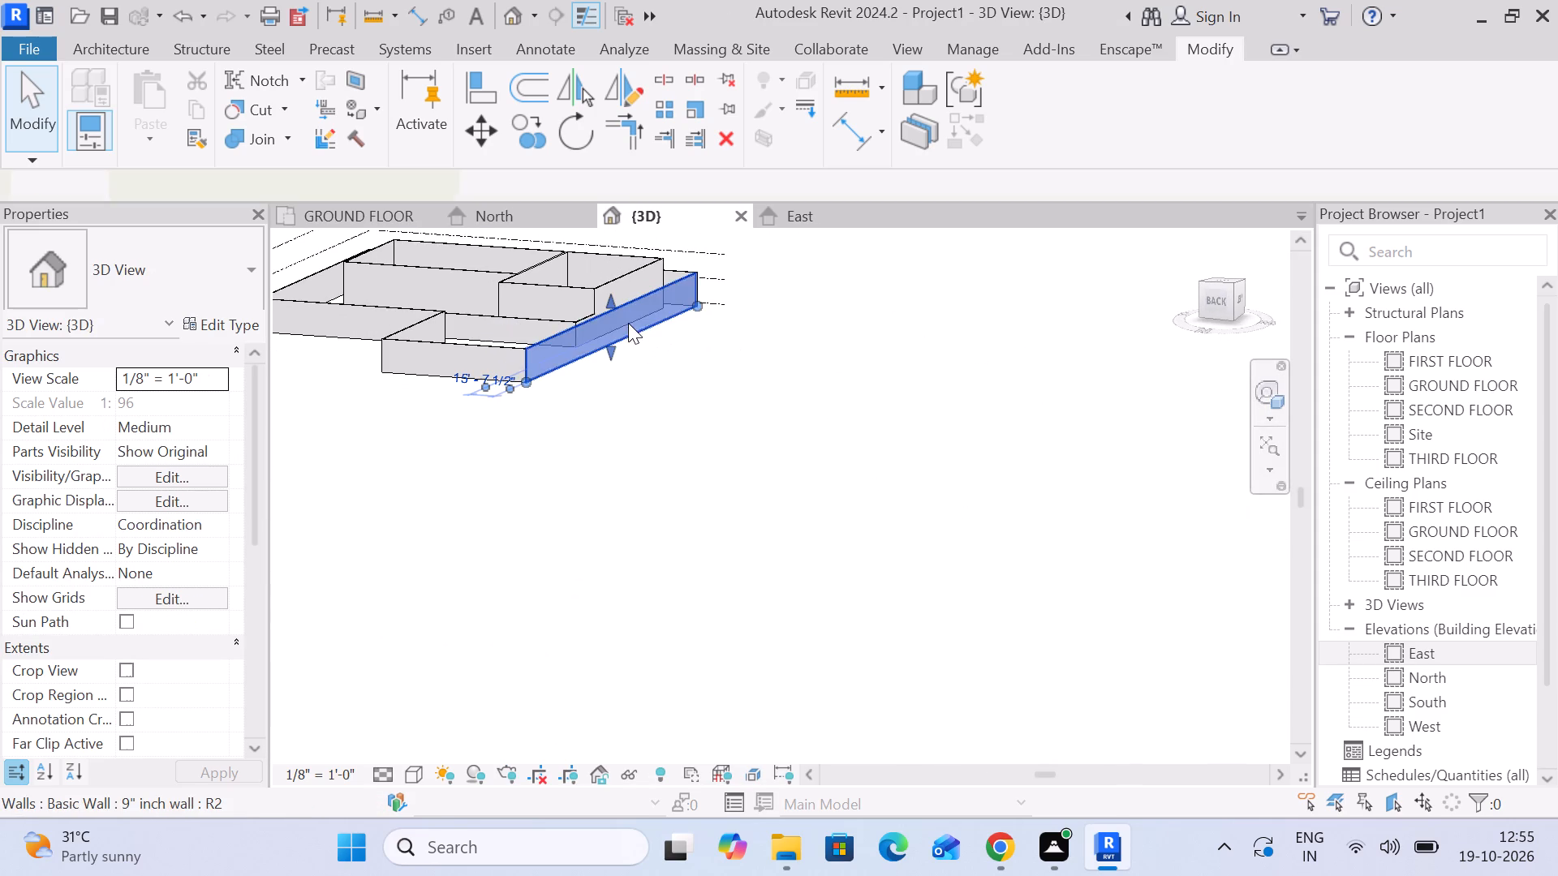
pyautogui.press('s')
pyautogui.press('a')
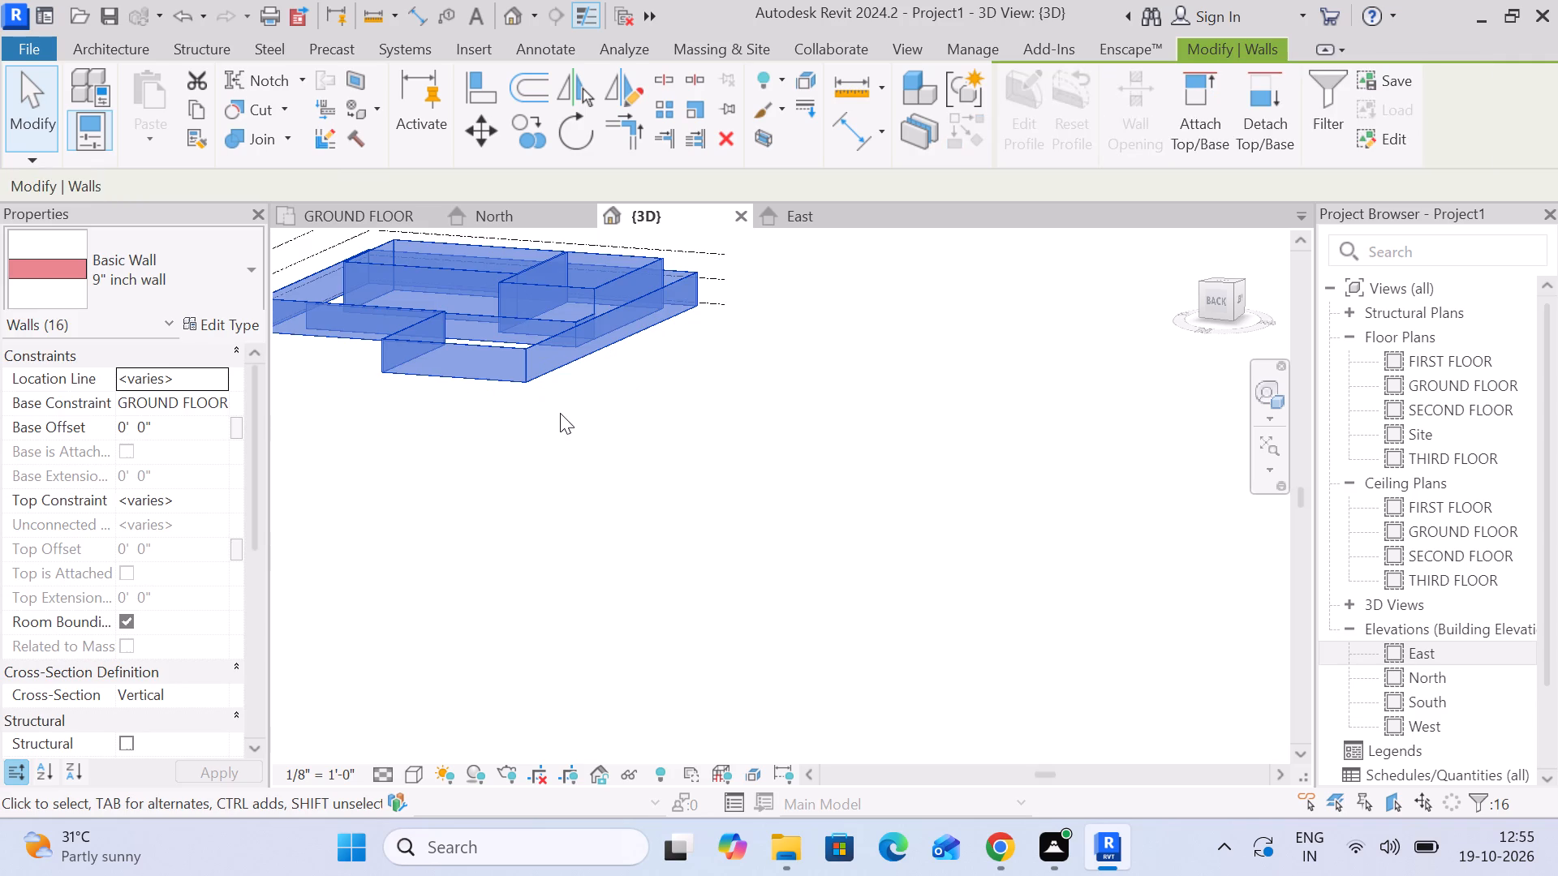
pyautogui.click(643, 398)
# Set the Top Constraint of all six outer walls, including the northern extension, to Up to level: FIRST FLOOR.
pyautogui.click(587, 326)
pyautogui.scroll(-1, 495, 320)
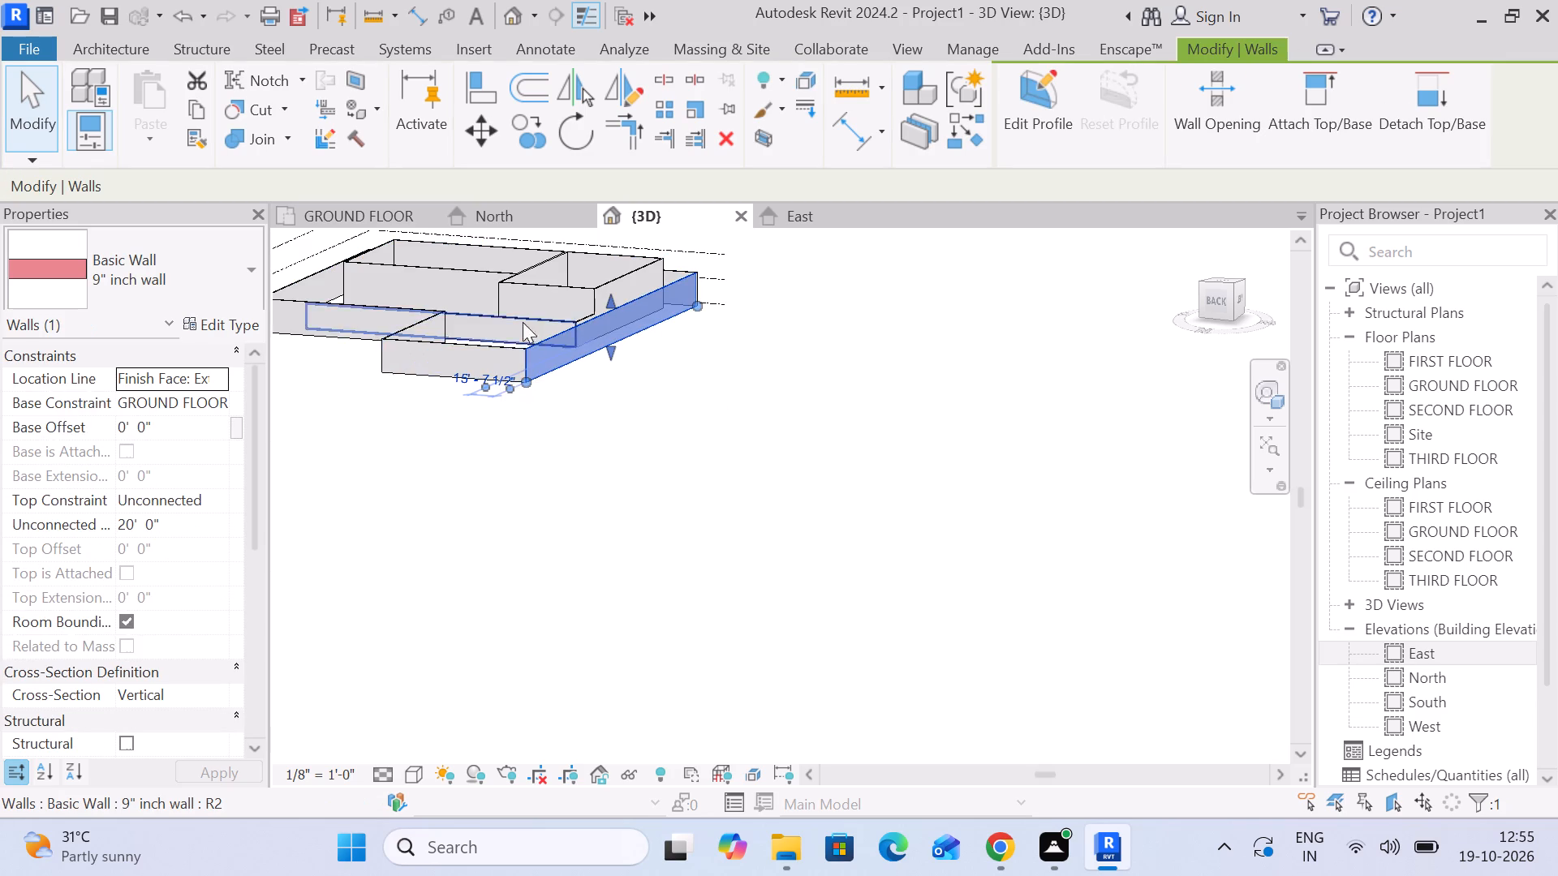
pyautogui.scroll(-1, 523, 322)
pyautogui.moveTo(844, 356); pyautogui.dragTo(720, 475, button='middle')
pyautogui.moveTo(737, 406); pyautogui.dragTo(850, 636, button='middle')
pyautogui.scroll(1, 838, 621)
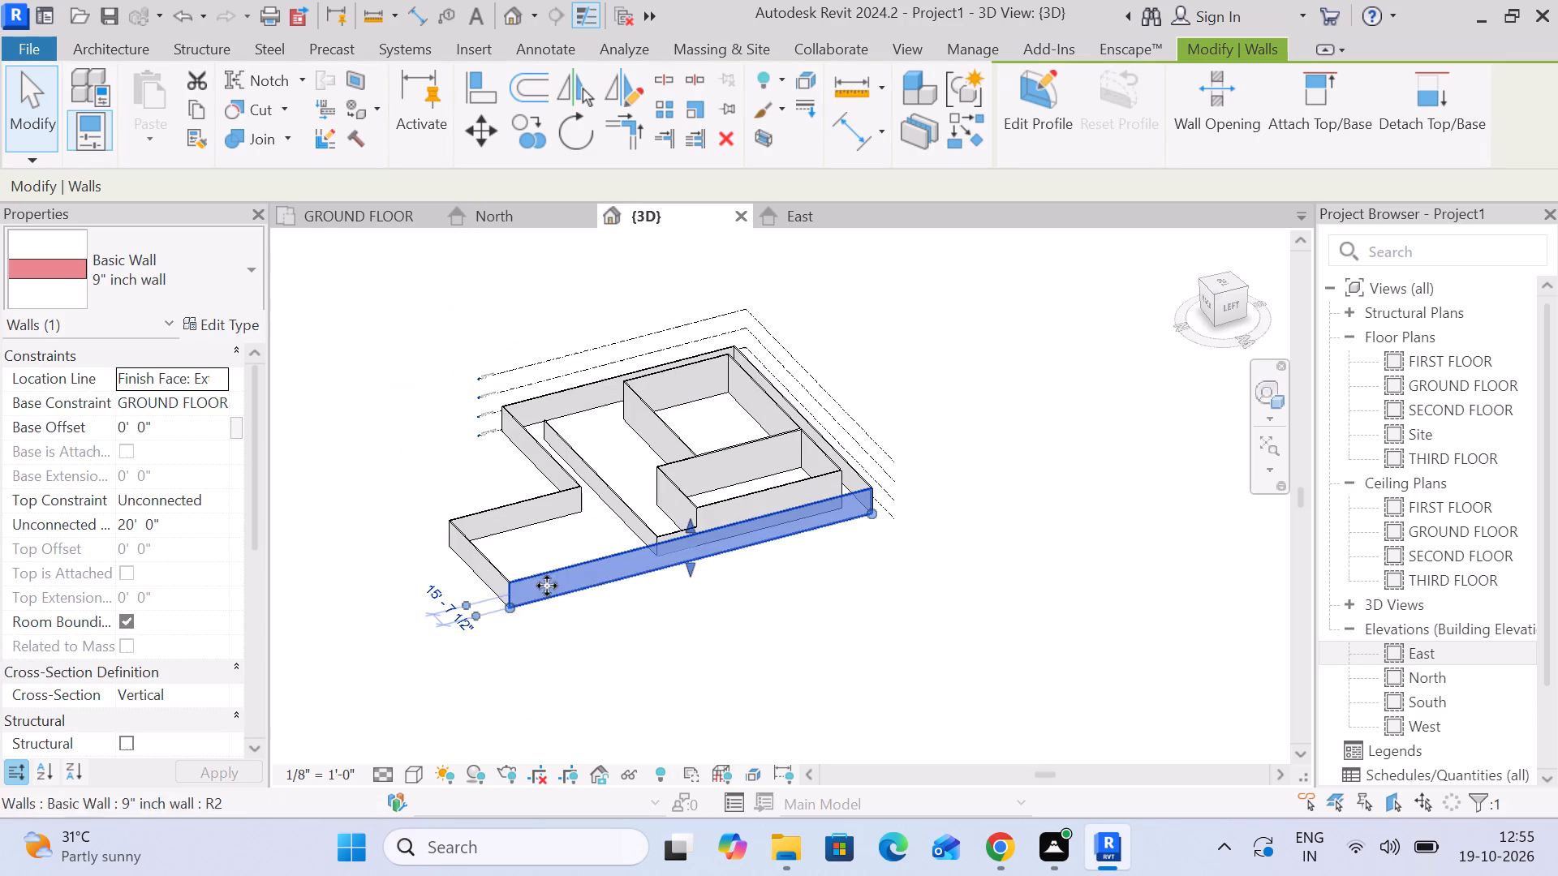
pyautogui.keyDown('ctrl'); pyautogui.click(483, 556); pyautogui.keyUp('ctrl')
pyautogui.keyDown('ctrl'); pyautogui.moveTo(489, 520); pyautogui.dragTo(506, 520); pyautogui.keyUp('ctrl')
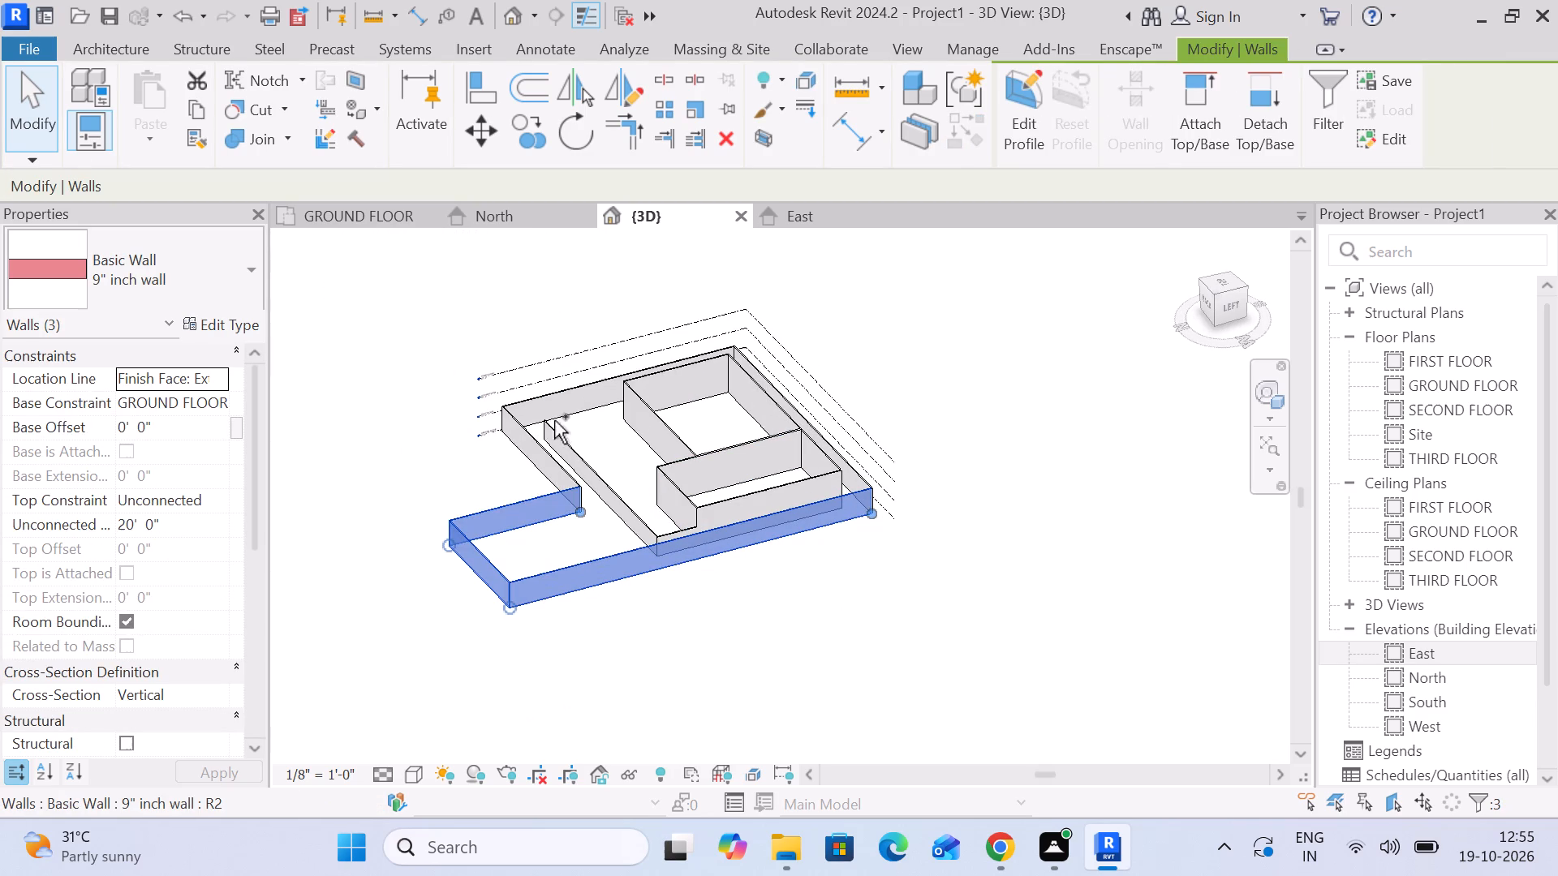
pyautogui.keyDown('ctrl'); pyautogui.click(512, 444); pyautogui.keyUp('ctrl')
pyautogui.keyDown('ctrl'); pyautogui.click(553, 398); pyautogui.keyUp('ctrl')
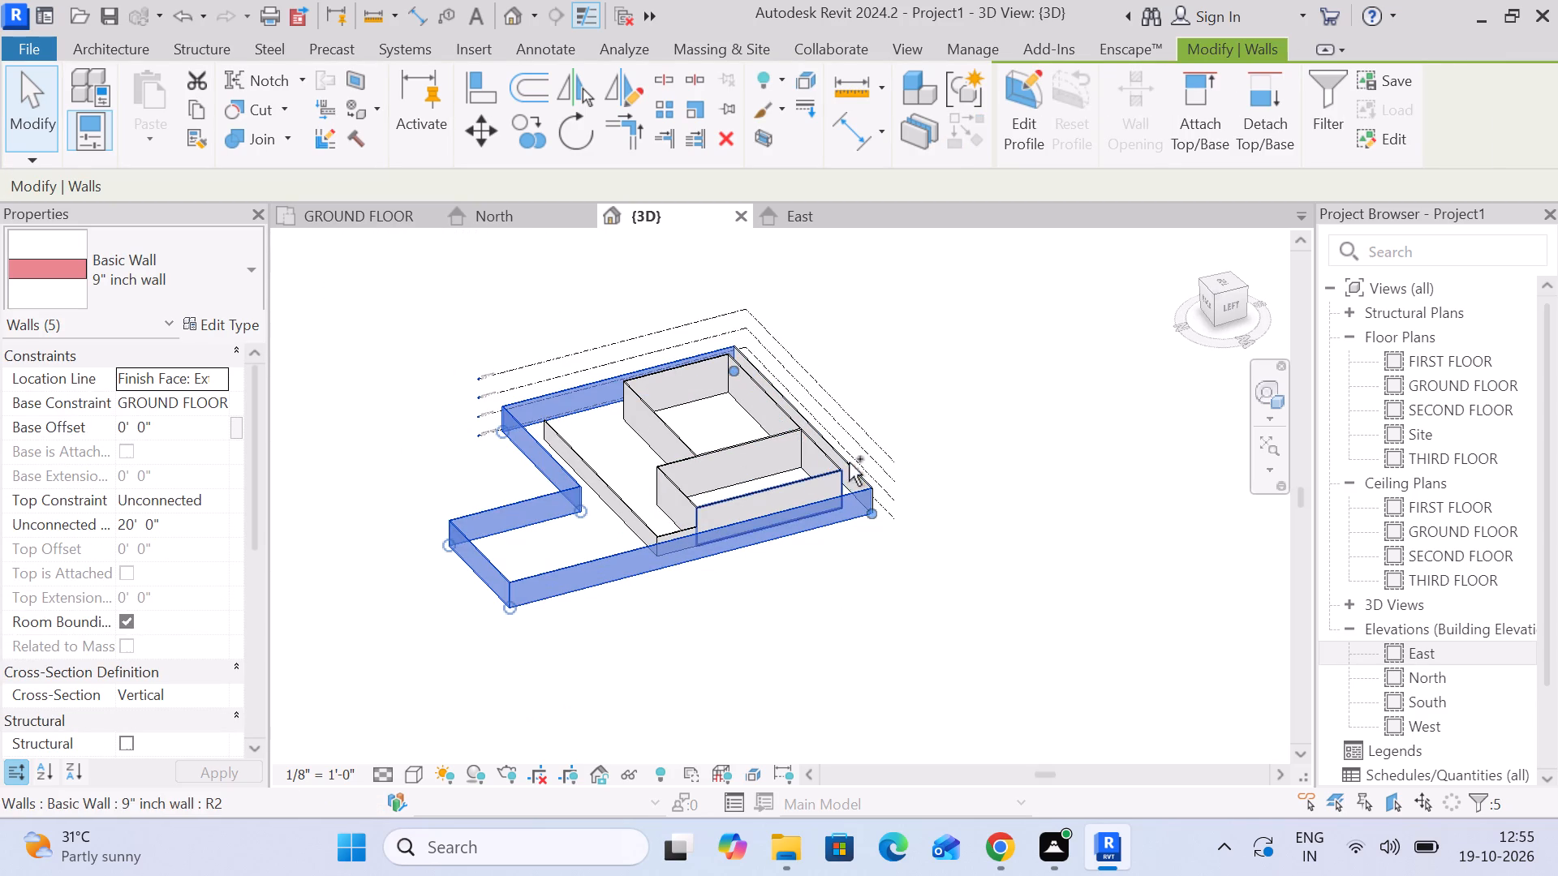
pyautogui.keyDown('ctrl'); pyautogui.click(864, 475); pyautogui.keyUp('ctrl')
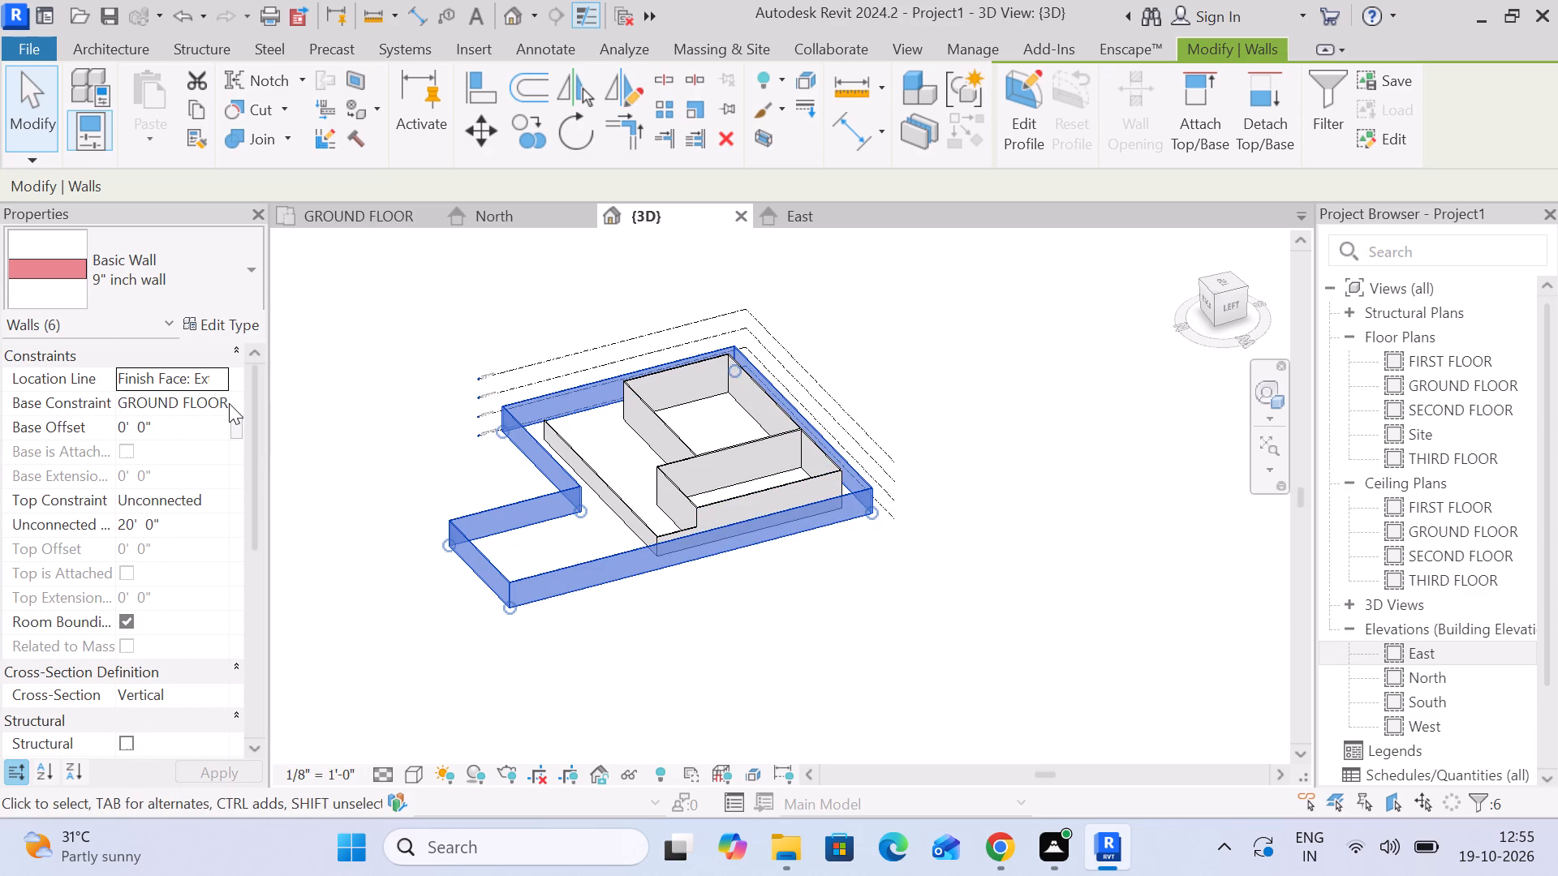
pyautogui.click(226, 500)
pyautogui.click(209, 542)
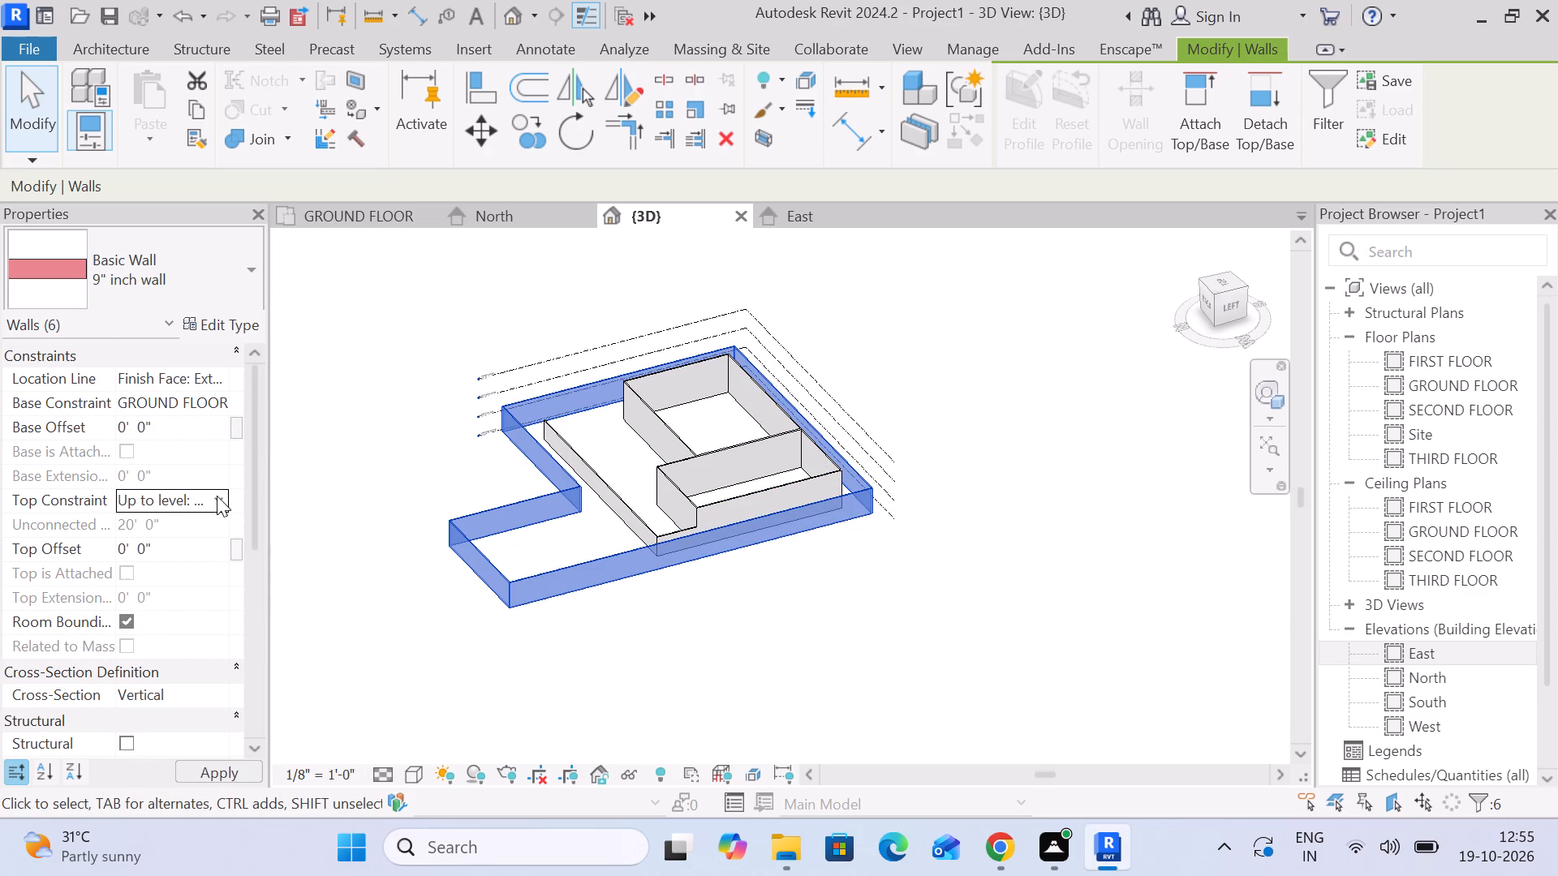
pyautogui.click(217, 496)
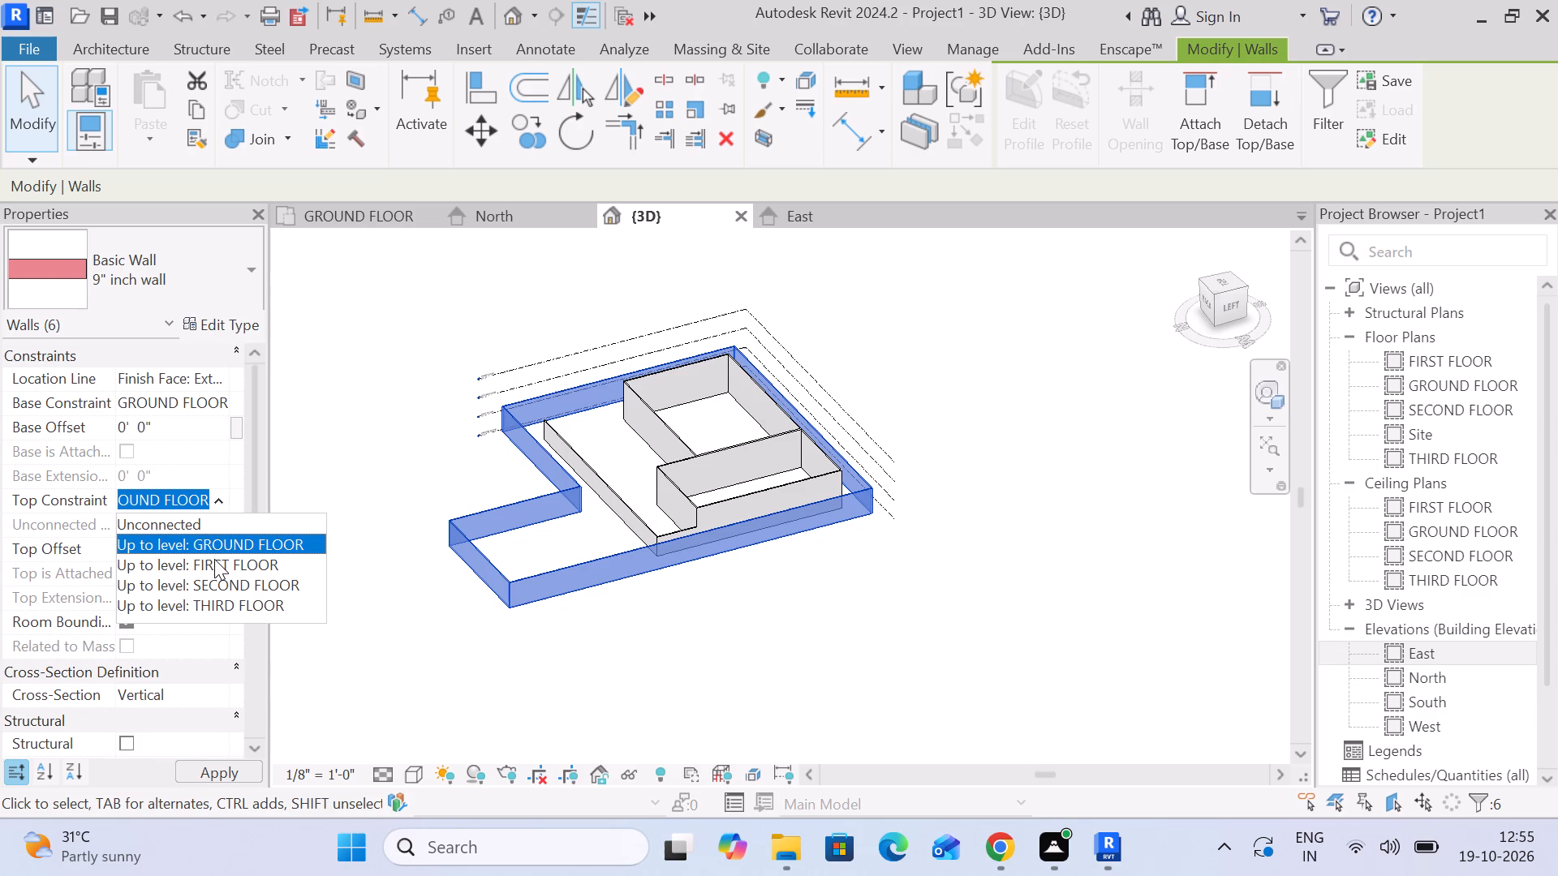
pyautogui.click(217, 559)
pyautogui.click(295, 434)
# Examine the outer walls against the inner blocks and levels in the 3D view and the North elevation.
pyautogui.scroll(1, 454, 511)
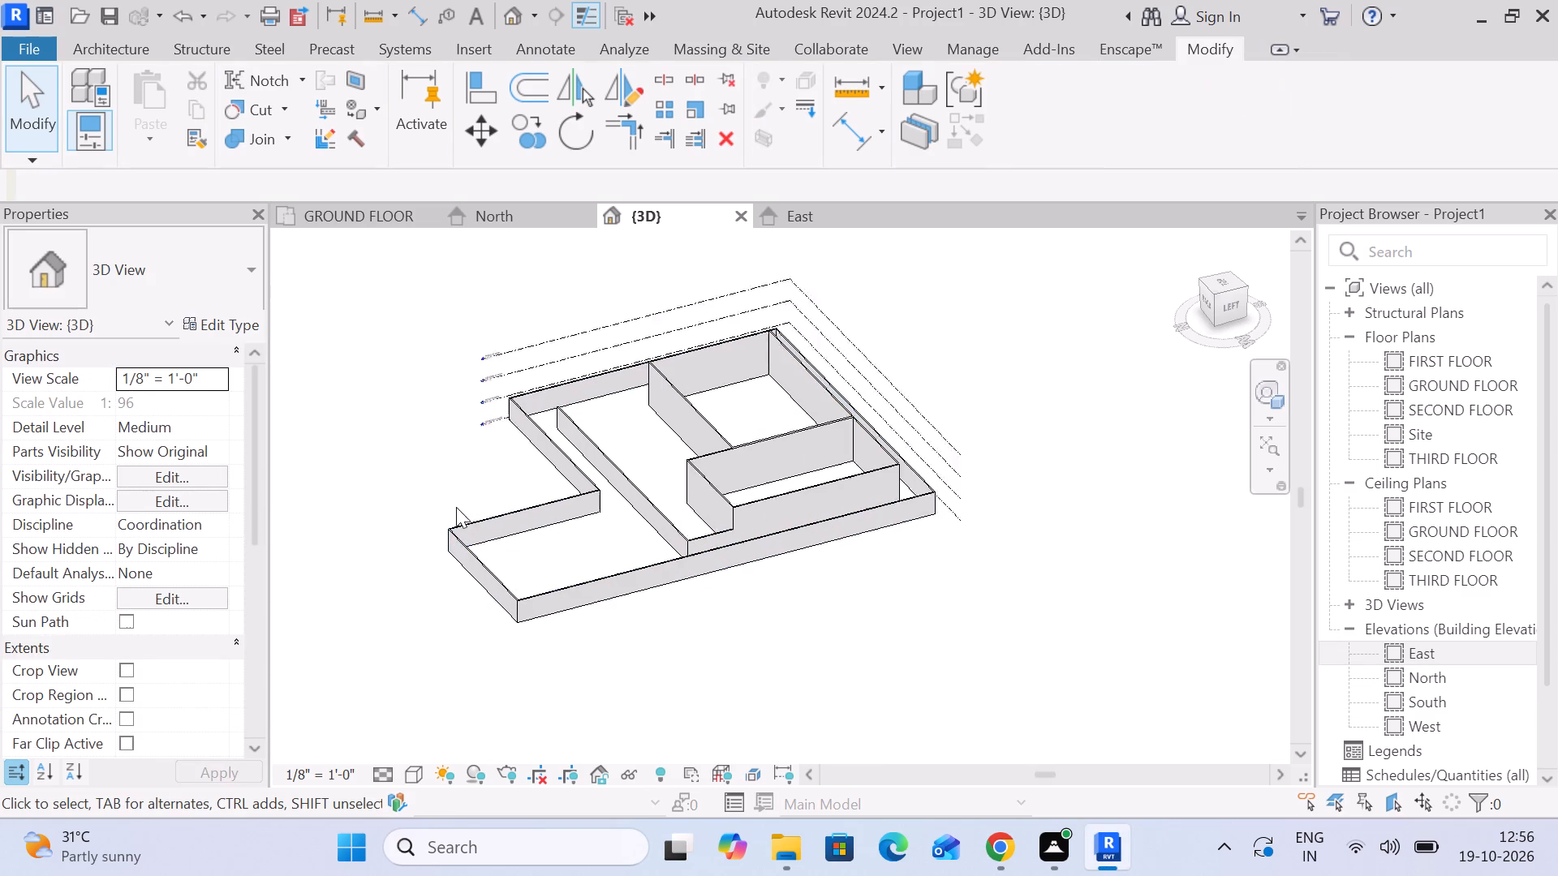
pyautogui.scroll(2, 456, 507)
pyautogui.moveTo(544, 486); pyautogui.dragTo(416, 474, button='middle')
pyautogui.scroll(-1, 411, 470)
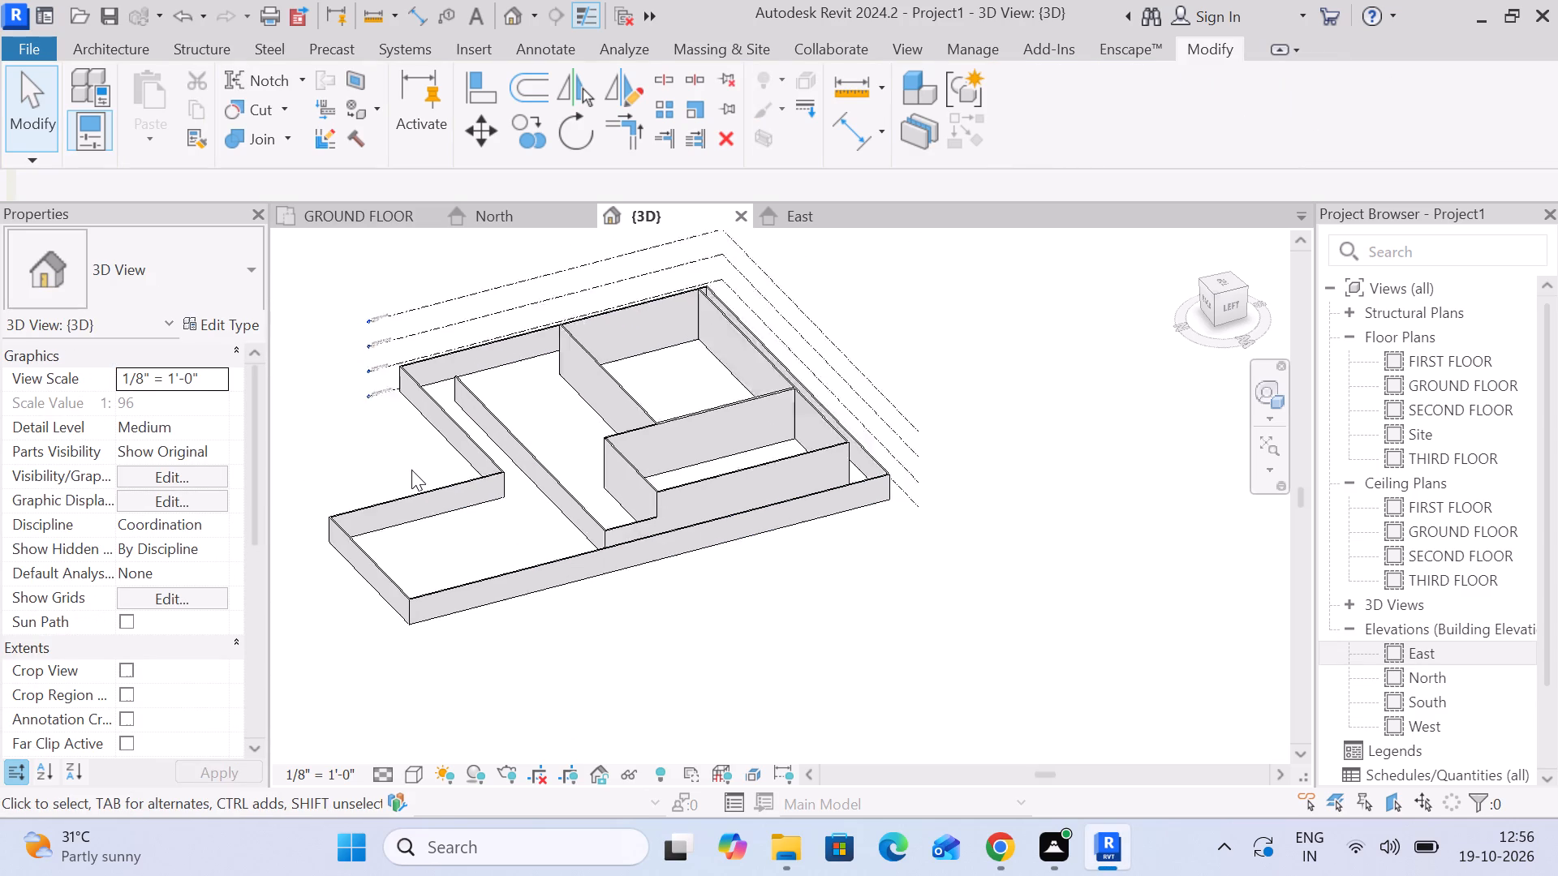
pyautogui.scroll(-1, 411, 470)
pyautogui.moveTo(411, 470); pyautogui.dragTo(715, 426, button='middle')
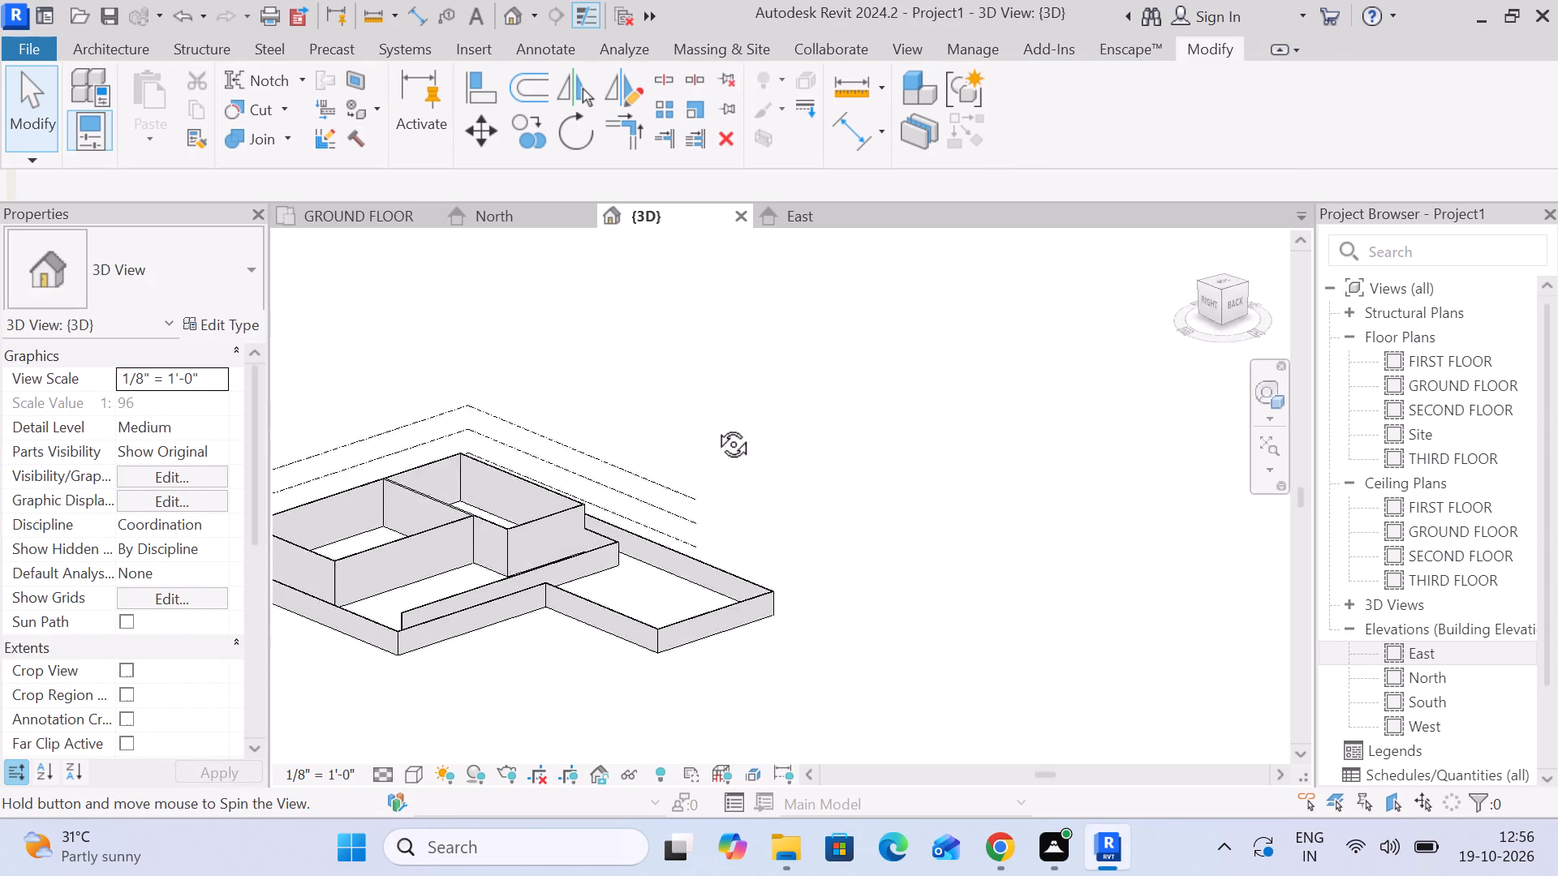
pyautogui.moveTo(715, 426); pyautogui.dragTo(579, 488, button='middle')
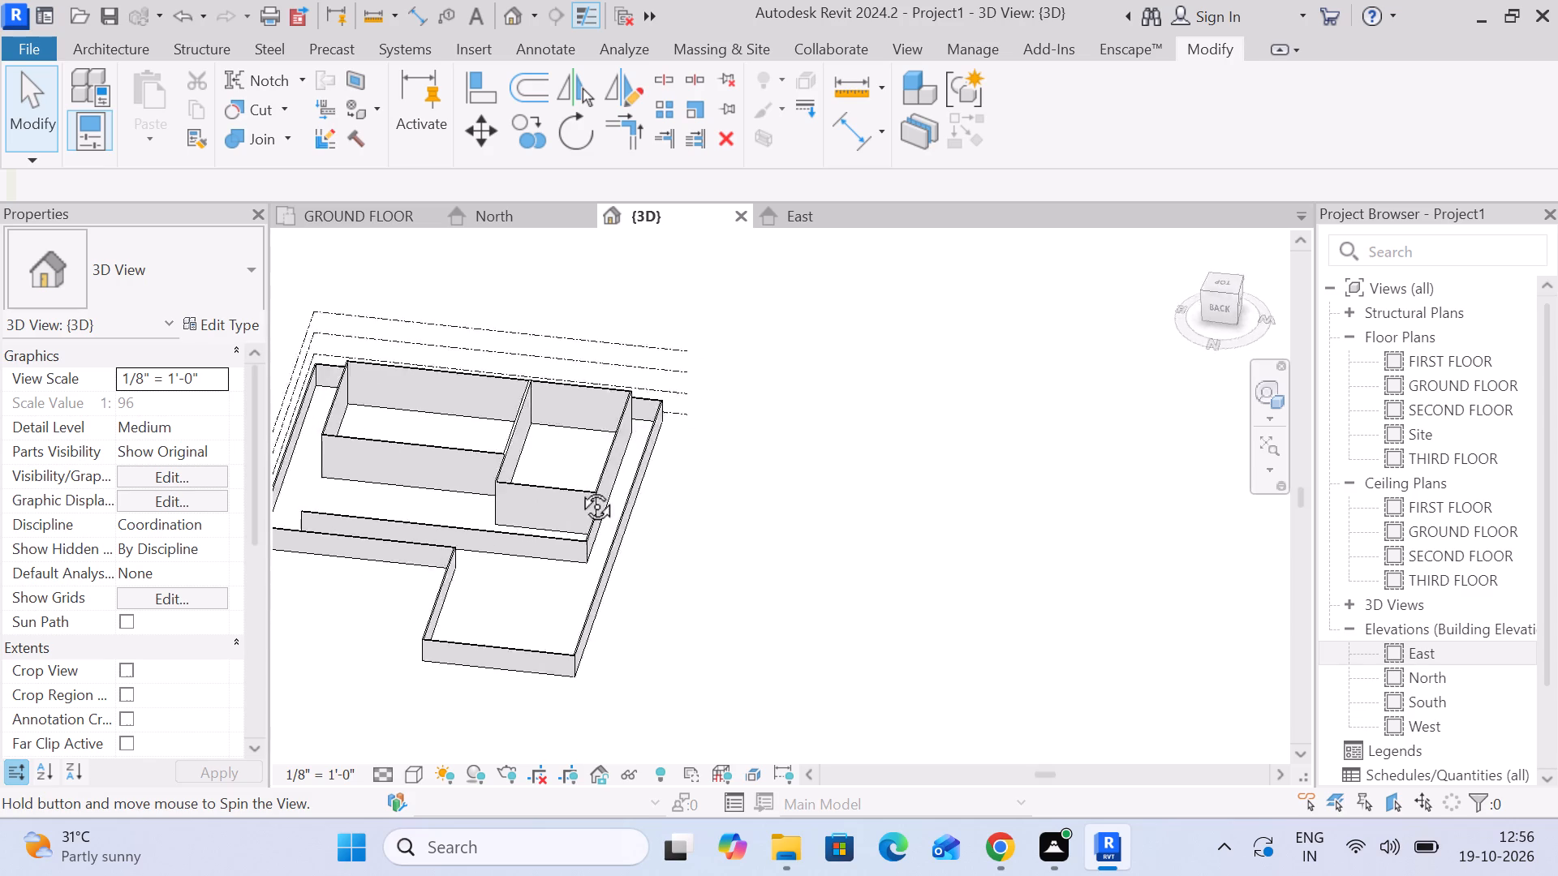
pyautogui.moveTo(579, 488); pyautogui.dragTo(820, 638, button='middle')
pyautogui.moveTo(861, 445); pyautogui.dragTo(861, 286, button='middle')
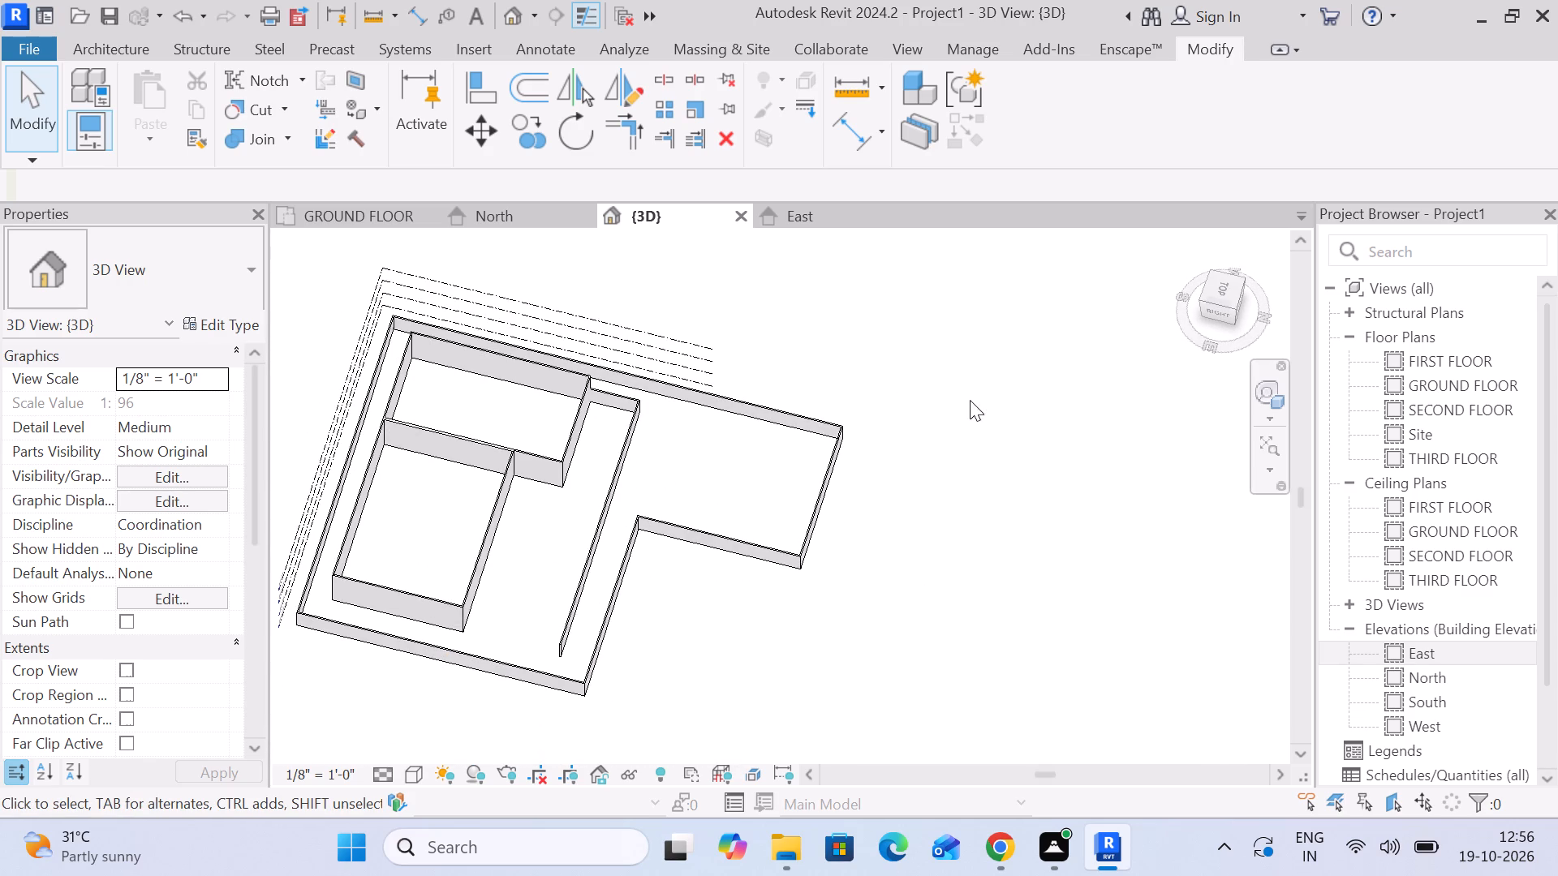
pyautogui.scroll(-3, 970, 400)
pyautogui.moveTo(971, 401); pyautogui.dragTo(888, 287, button='middle')
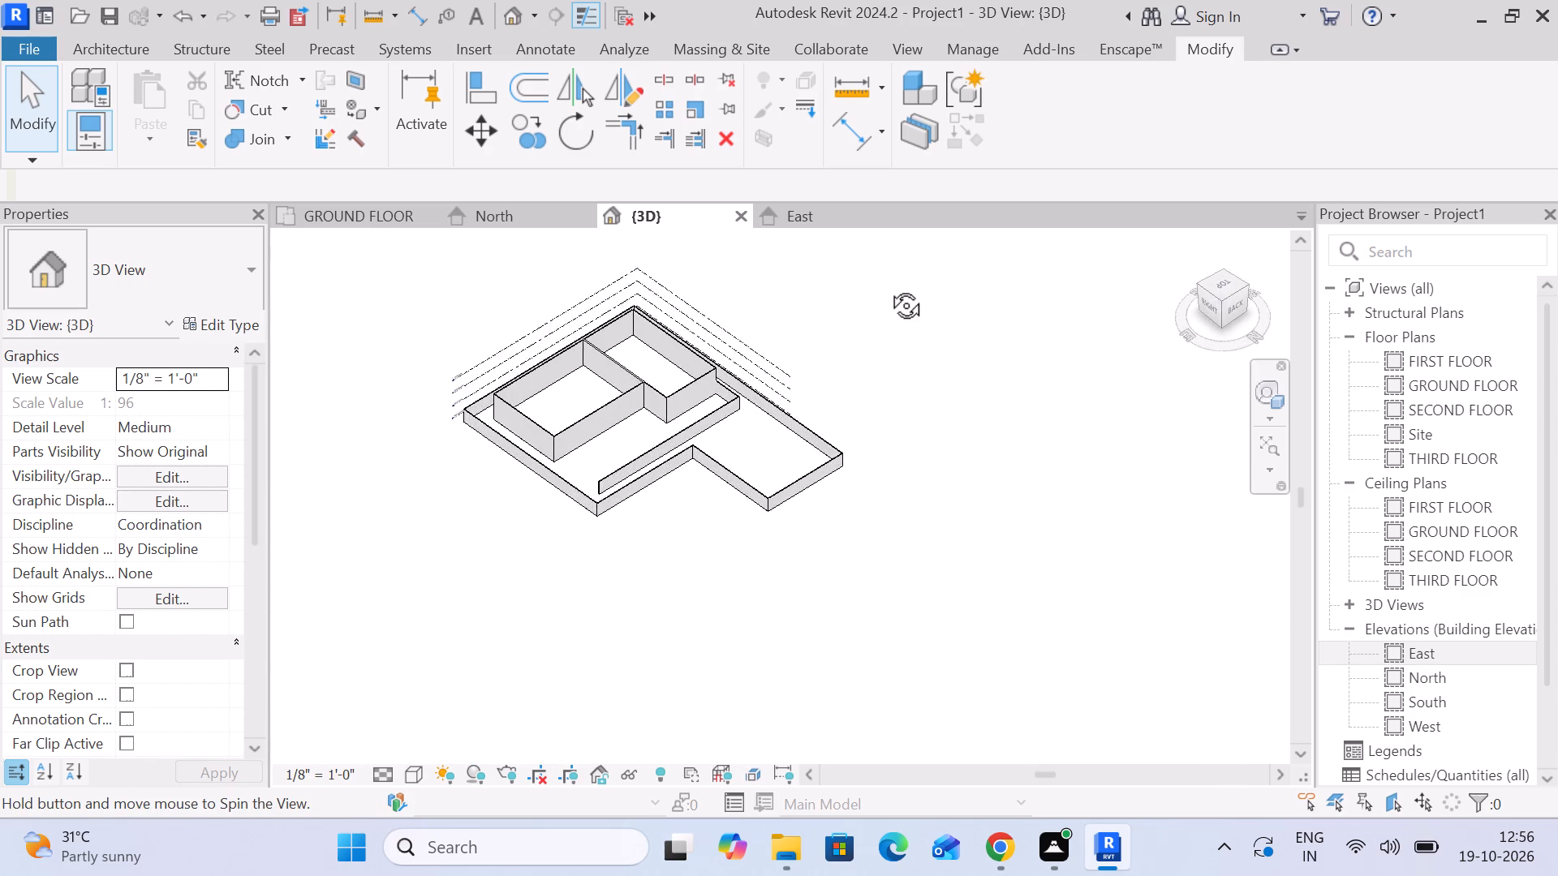
pyautogui.moveTo(888, 287); pyautogui.dragTo(889, 287, button='middle')
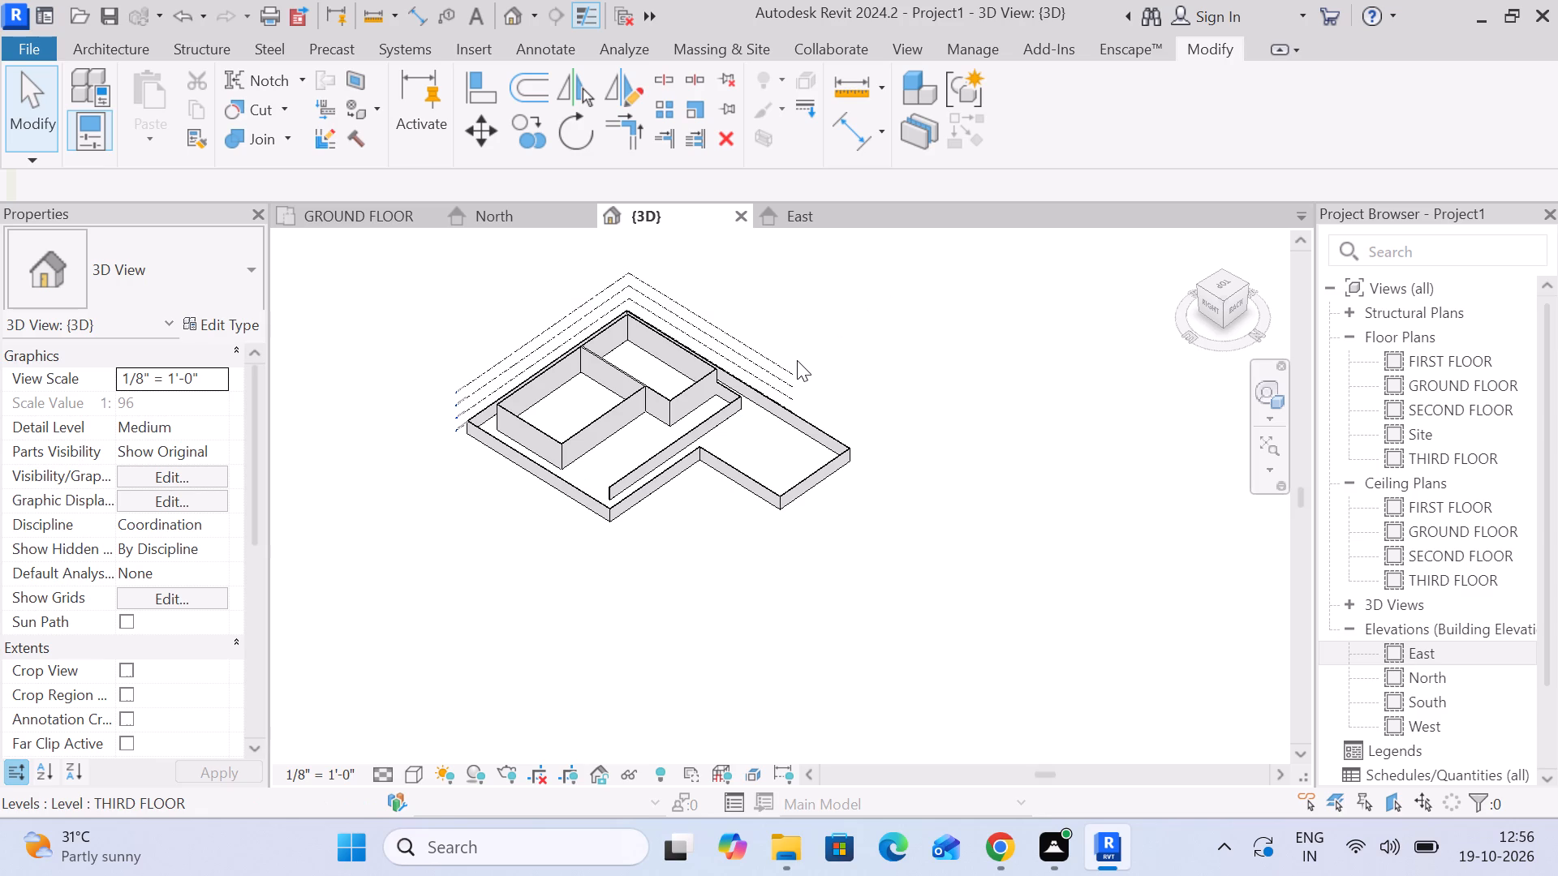
pyautogui.click(484, 228)
pyautogui.moveTo(1095, 410); pyautogui.dragTo(1010, 435, button='middle')
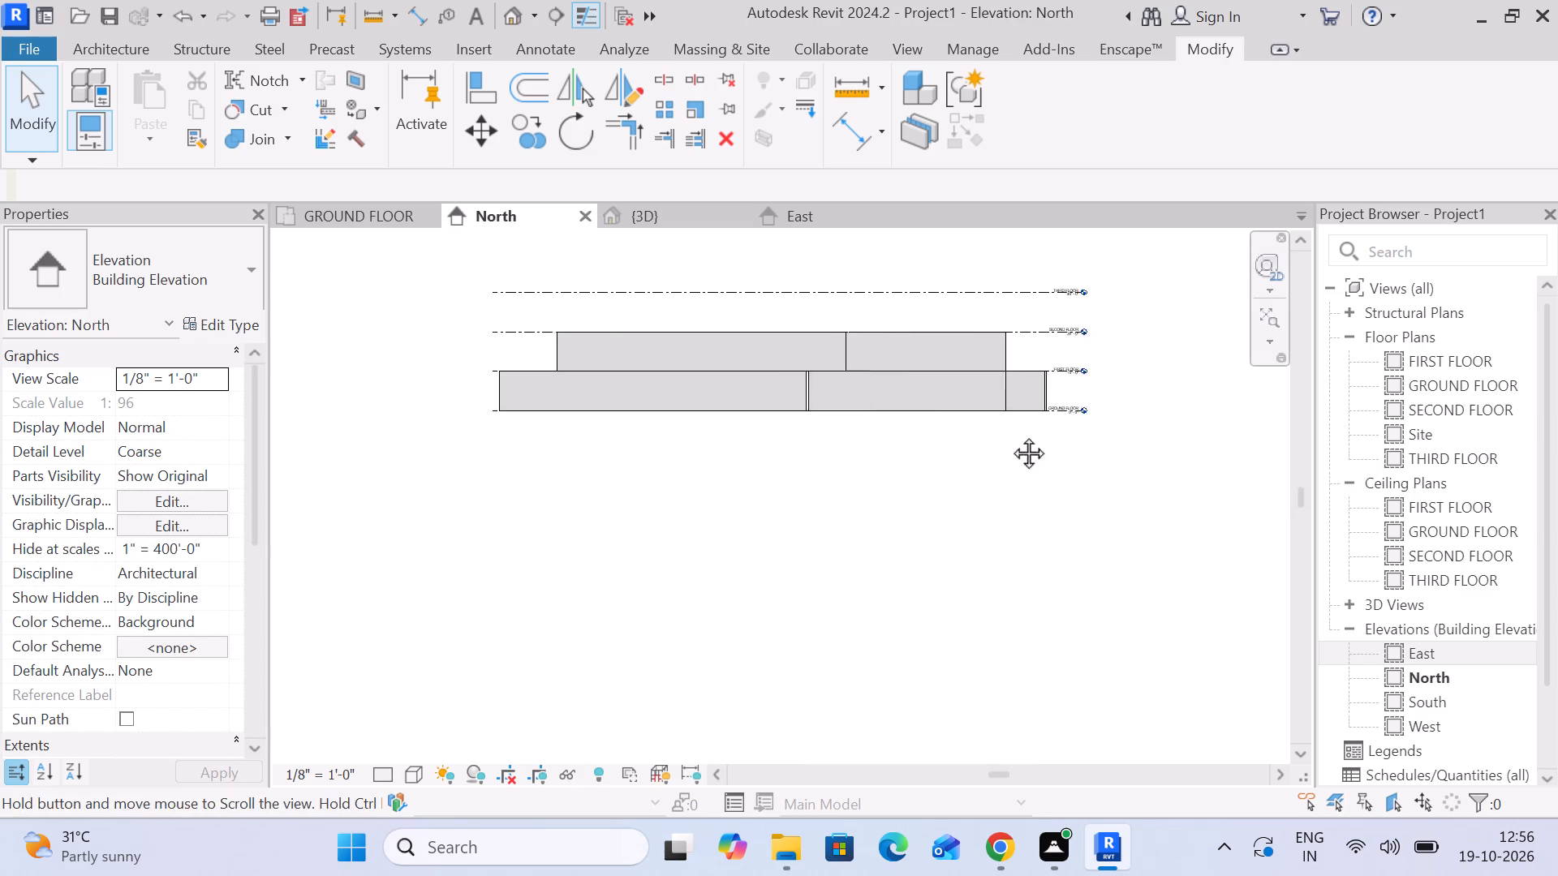
pyautogui.moveTo(1010, 435); pyautogui.dragTo(996, 440, button='middle')
# In the East elevation, stretch the aligned level lines northward along the northern extension, using the THIRD FLOOR level's end.
pyautogui.click(820, 229)
pyautogui.click(818, 216)
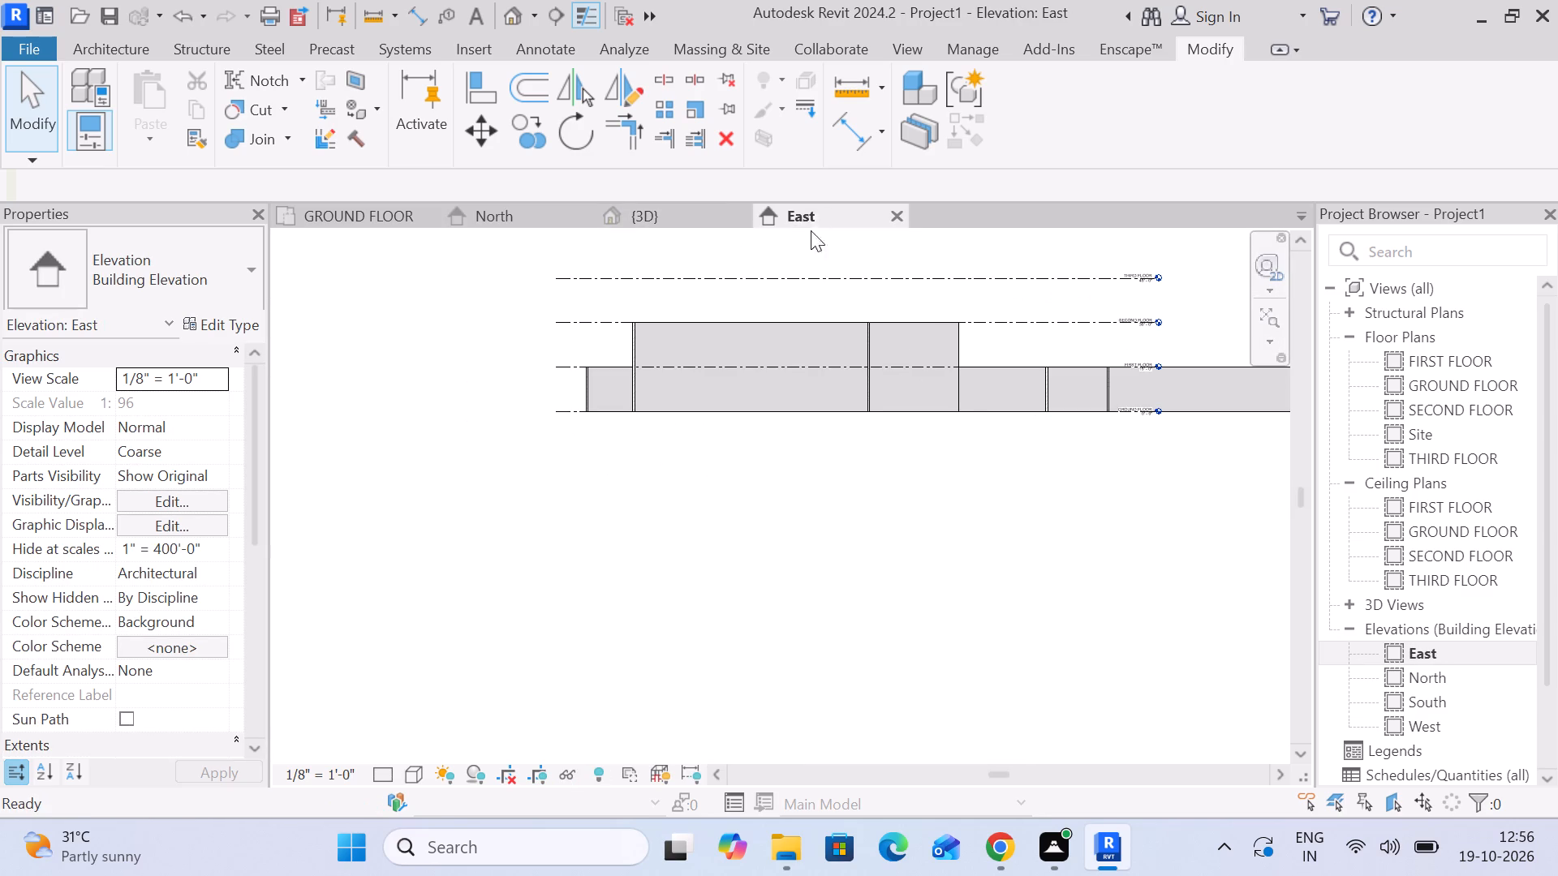
pyautogui.moveTo(1004, 432); pyautogui.dragTo(536, 453, button='middle')
pyautogui.click(566, 349)
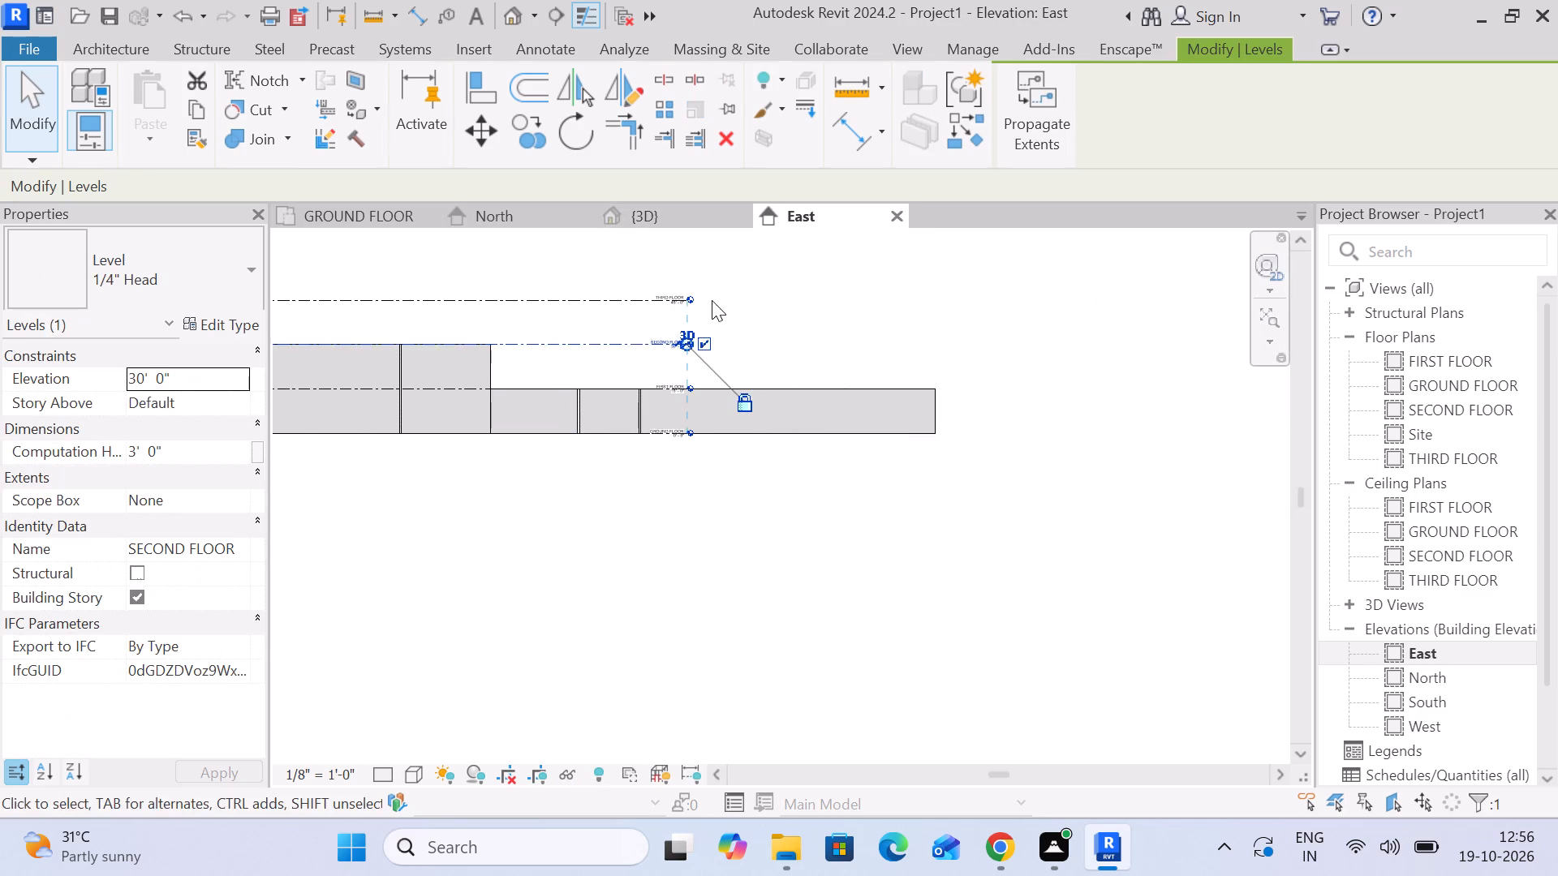
pyautogui.scroll(8, 712, 300)
pyautogui.moveTo(900, 341); pyautogui.dragTo(707, 341, button='middle')
pyautogui.scroll(2, 599, 357)
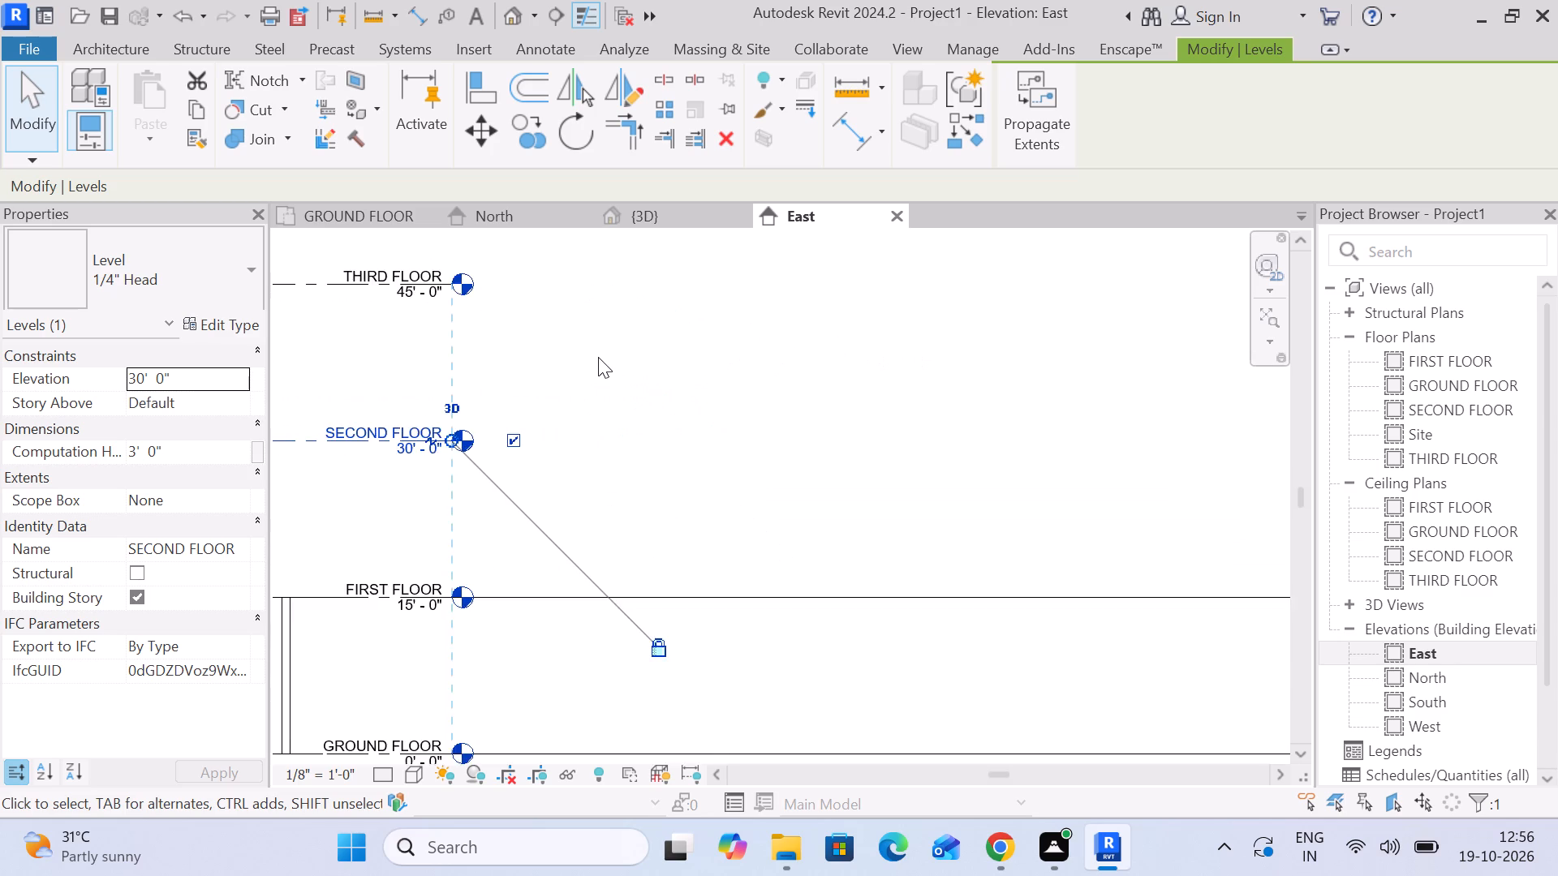
pyautogui.click(427, 274)
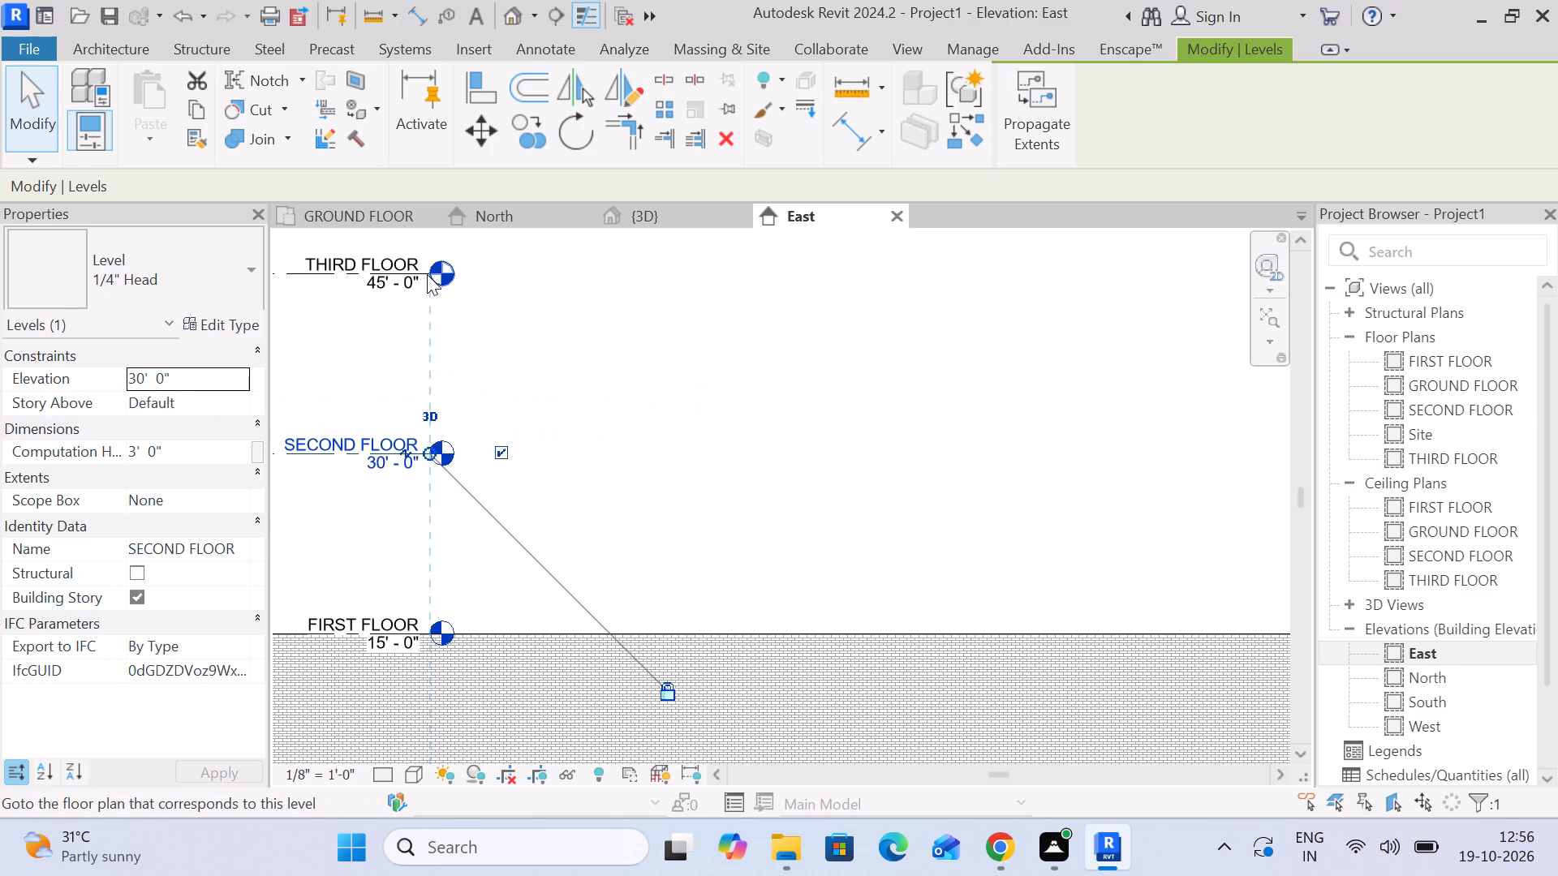
pyautogui.click(413, 276)
pyautogui.scroll(-2, 662, 354)
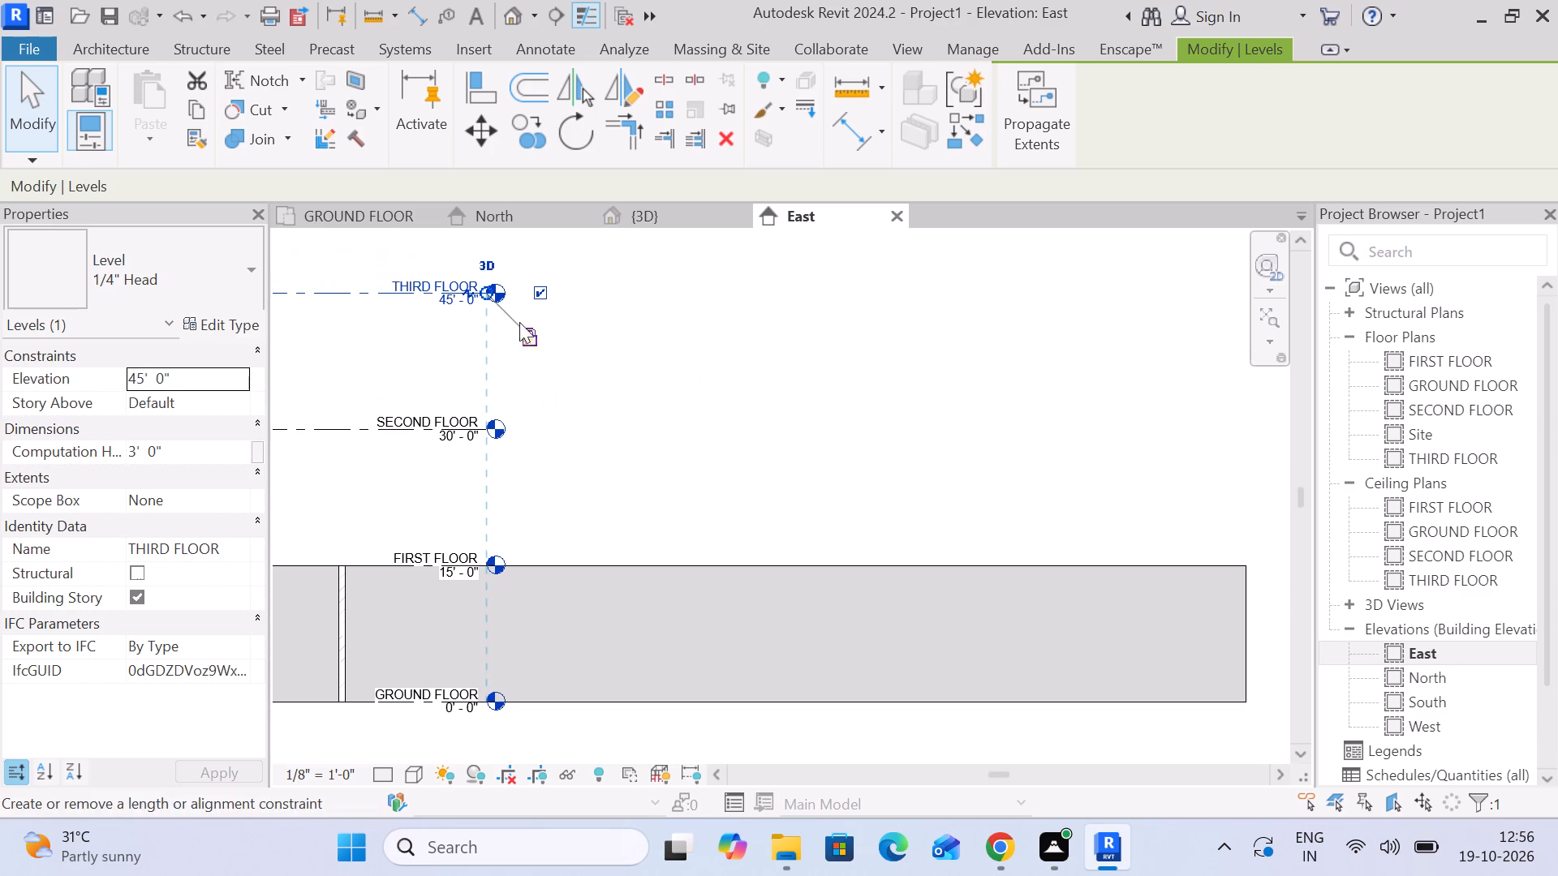
pyautogui.scroll(2, 457, 303)
pyautogui.moveTo(491, 284); pyautogui.dragTo(981, 332)
# Extend the aligned level lines farther north, to just past the end of the northern extension.
pyautogui.scroll(-4, 1000, 353)
pyautogui.moveTo(1073, 409); pyautogui.dragTo(388, 401, button='middle')
pyautogui.scroll(2, 377, 384)
pyautogui.scroll(-1, 377, 381)
pyautogui.moveTo(378, 381); pyautogui.dragTo(492, 389, button='middle')
pyautogui.scroll(4, 415, 339)
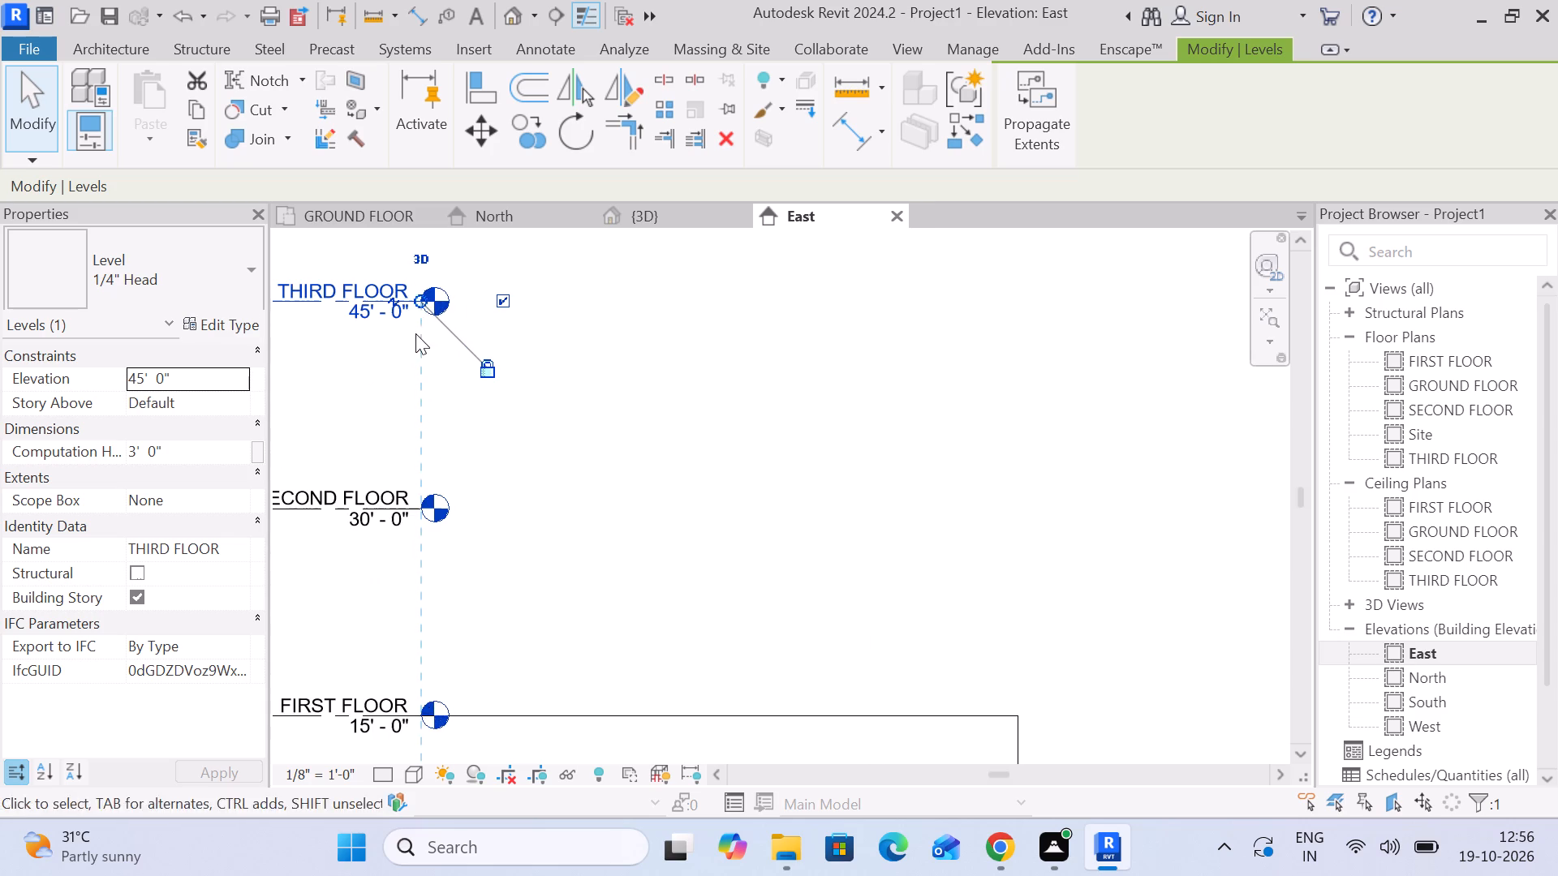
pyautogui.moveTo(416, 304); pyautogui.dragTo(1057, 334)
pyautogui.scroll(-4, 1061, 340)
pyautogui.moveTo(1125, 404); pyautogui.dragTo(725, 404, button='middle')
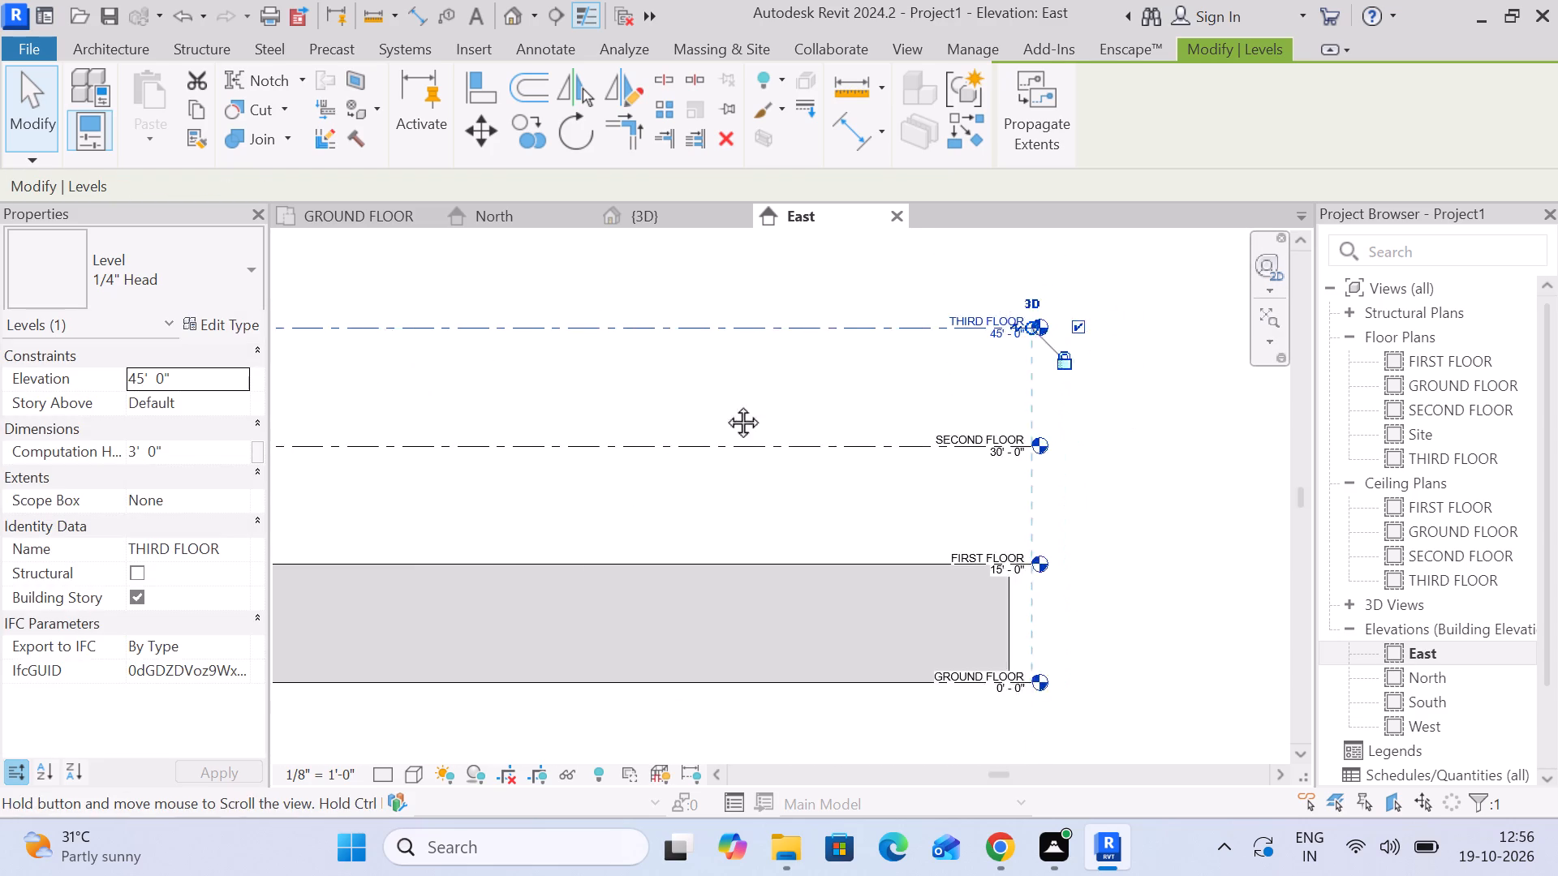
pyautogui.moveTo(725, 404); pyautogui.dragTo(520, 401, button='middle')
# Lengthen the aligned level lines once more so their heads stand well clear of the northern extension's end wall.
pyautogui.scroll(3, 476, 346)
pyautogui.moveTo(454, 322); pyautogui.dragTo(722, 340)
pyautogui.scroll(-5, 747, 353)
pyautogui.scroll(-9, 858, 426)
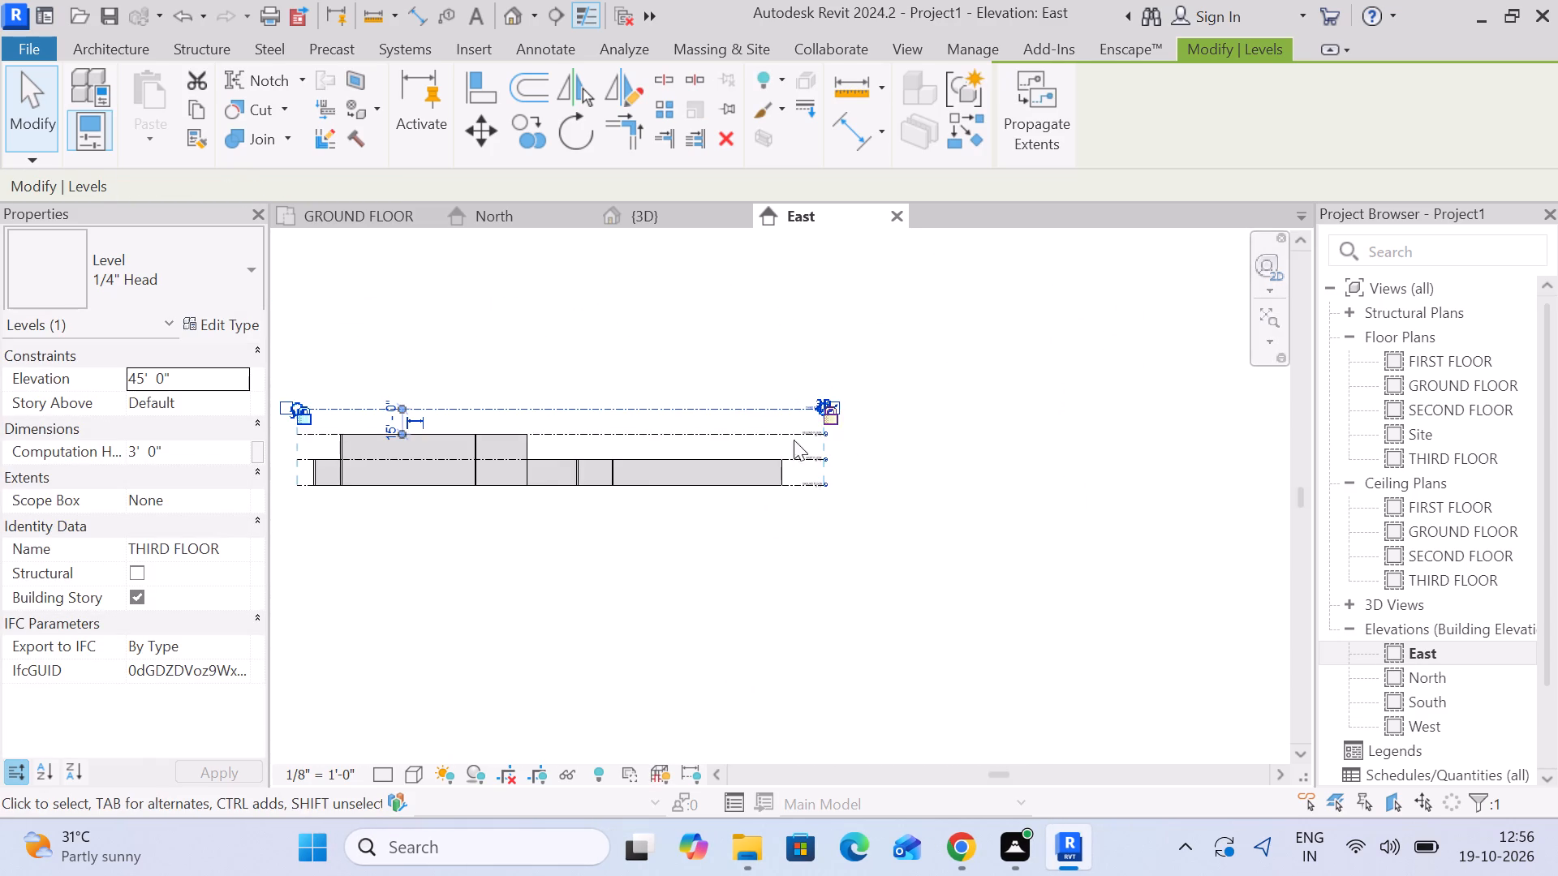
pyautogui.moveTo(594, 519); pyautogui.dragTo(767, 519, button='middle')
pyautogui.click(721, 564)
# Examine the outer walls, inner blocks and the gap between them in the 3D view.
pyautogui.click(654, 218)
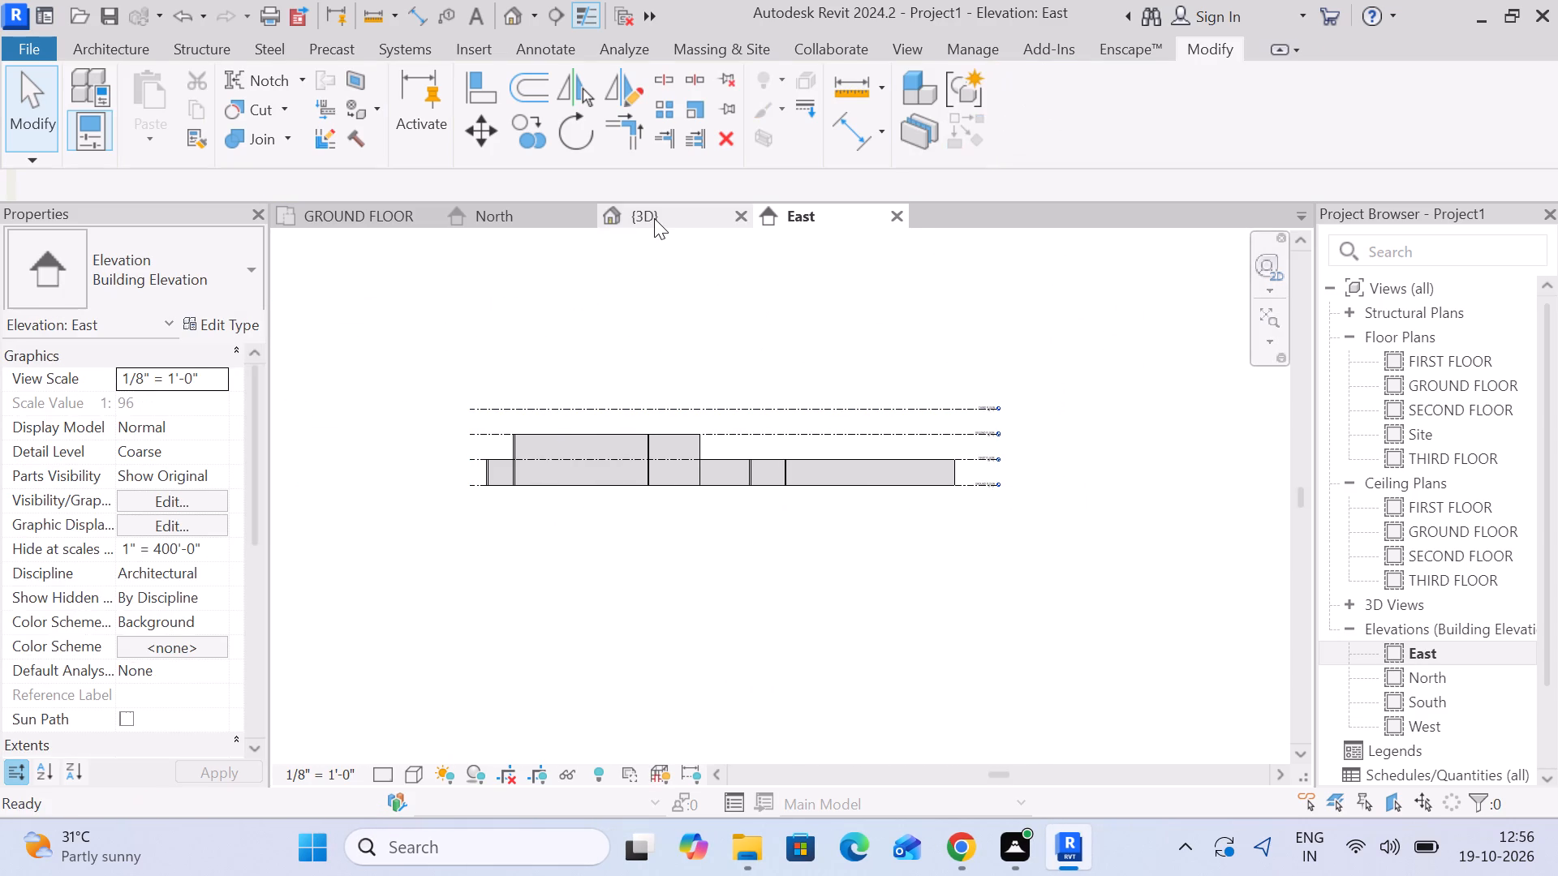
pyautogui.scroll(4, 737, 445)
pyautogui.moveTo(747, 452); pyautogui.dragTo(828, 351, button='middle')
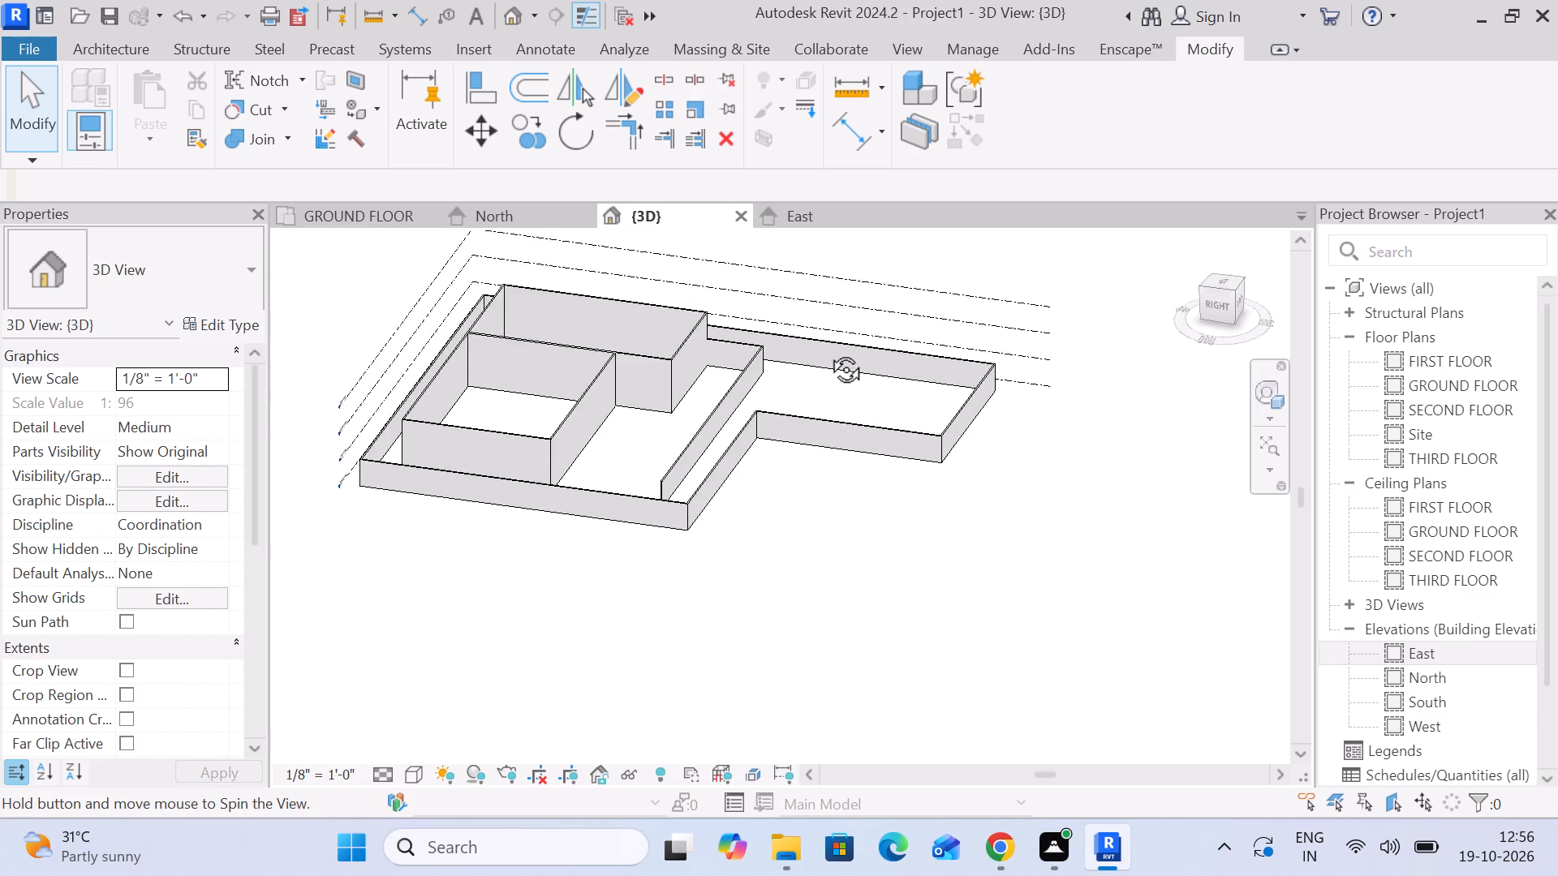
pyautogui.moveTo(828, 351); pyautogui.dragTo(734, 396, button='middle')
pyautogui.scroll(4, 550, 398)
pyautogui.moveTo(550, 398); pyautogui.dragTo(620, 405, button='middle')
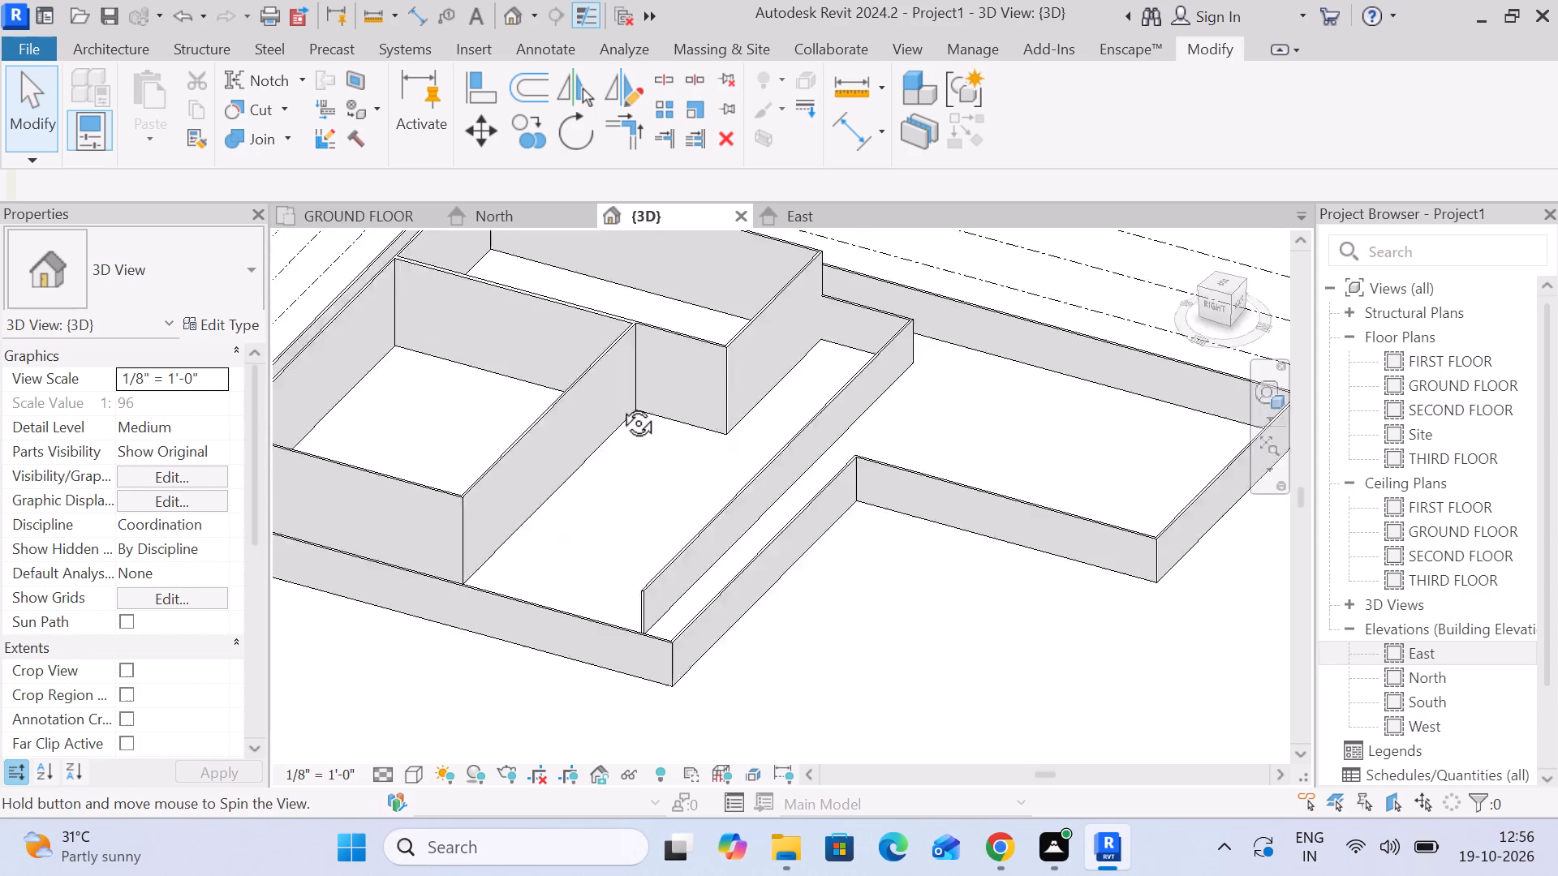
pyautogui.moveTo(620, 405); pyautogui.dragTo(661, 336, button='middle')
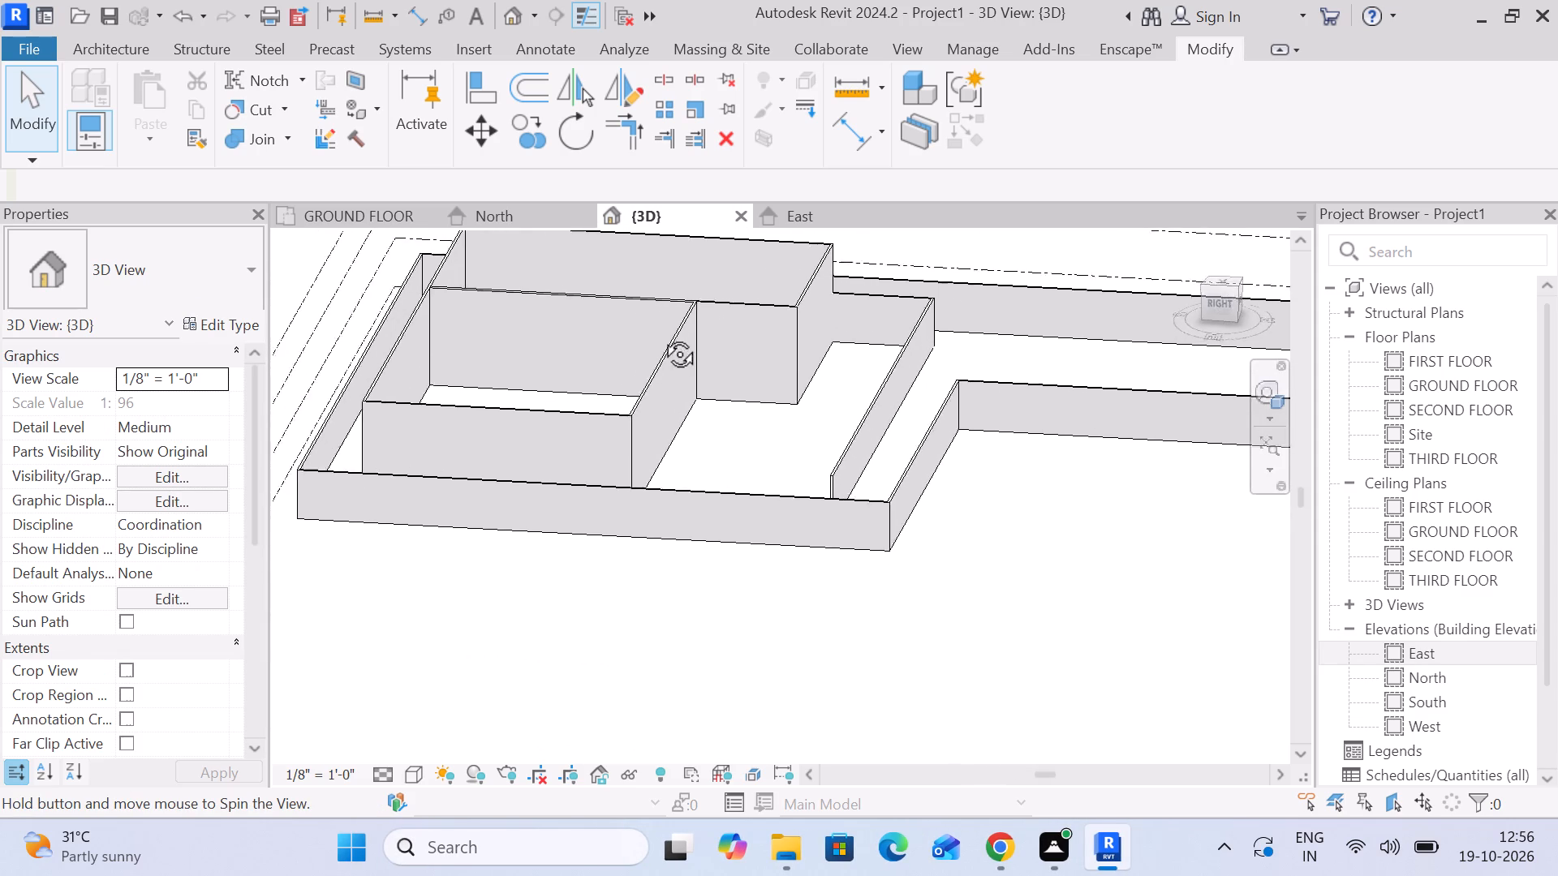
pyautogui.moveTo(661, 336); pyautogui.dragTo(661, 377, button='middle')
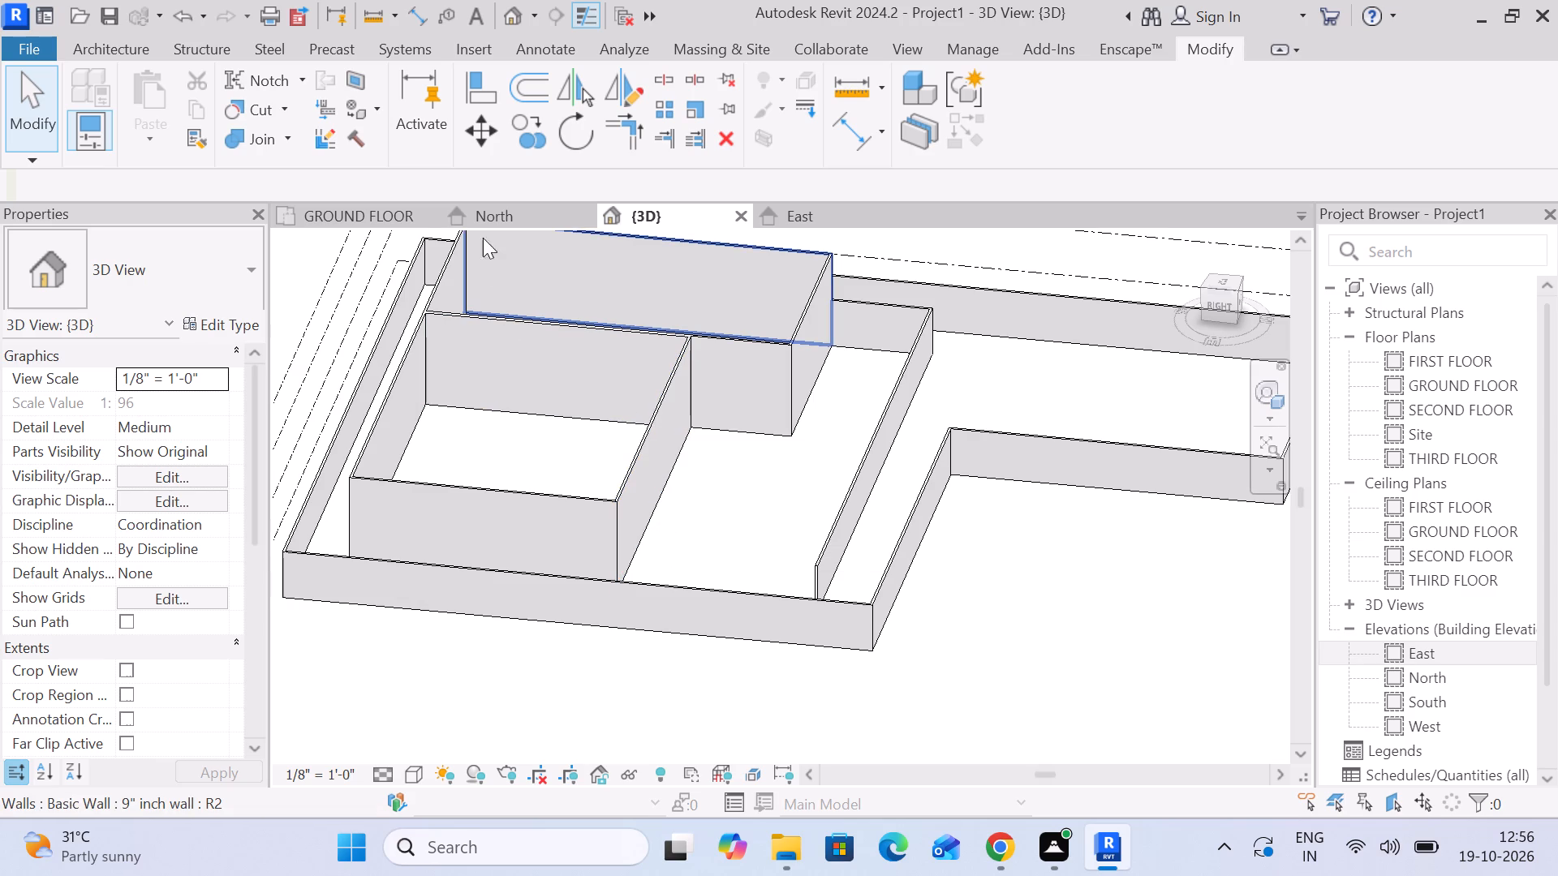
# Examine the long inner wall north of the blocks and its gap to the outer wall, in the GROUND FLOOR plan and in 3D.
pyautogui.click(355, 208)
pyautogui.scroll(3, 547, 517)
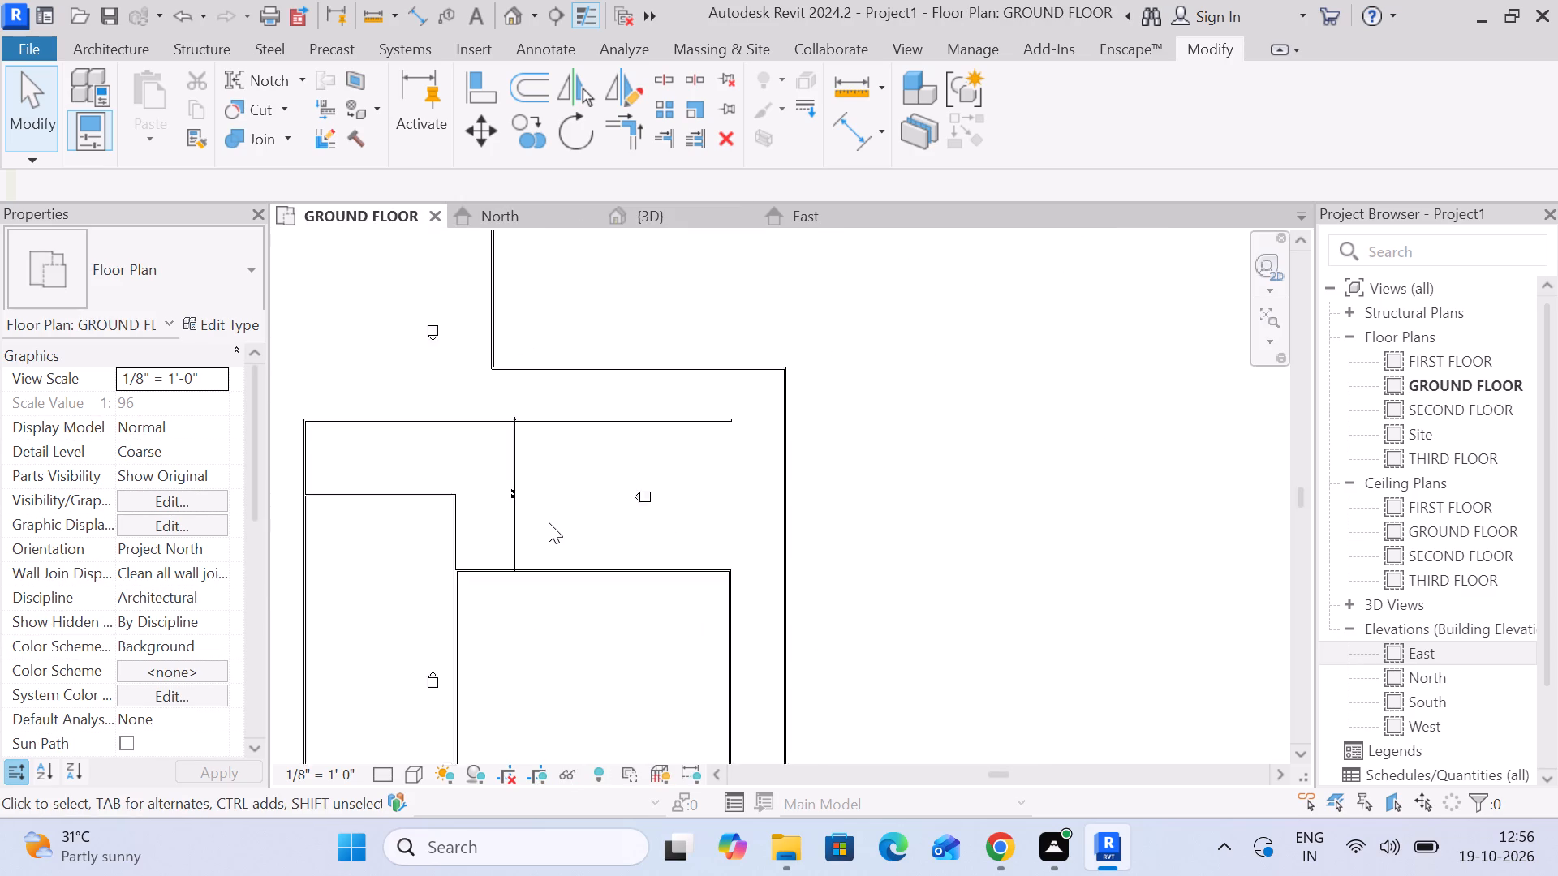
pyautogui.scroll(1, 549, 522)
pyautogui.moveTo(578, 409); pyautogui.dragTo(751, 366, button='middle')
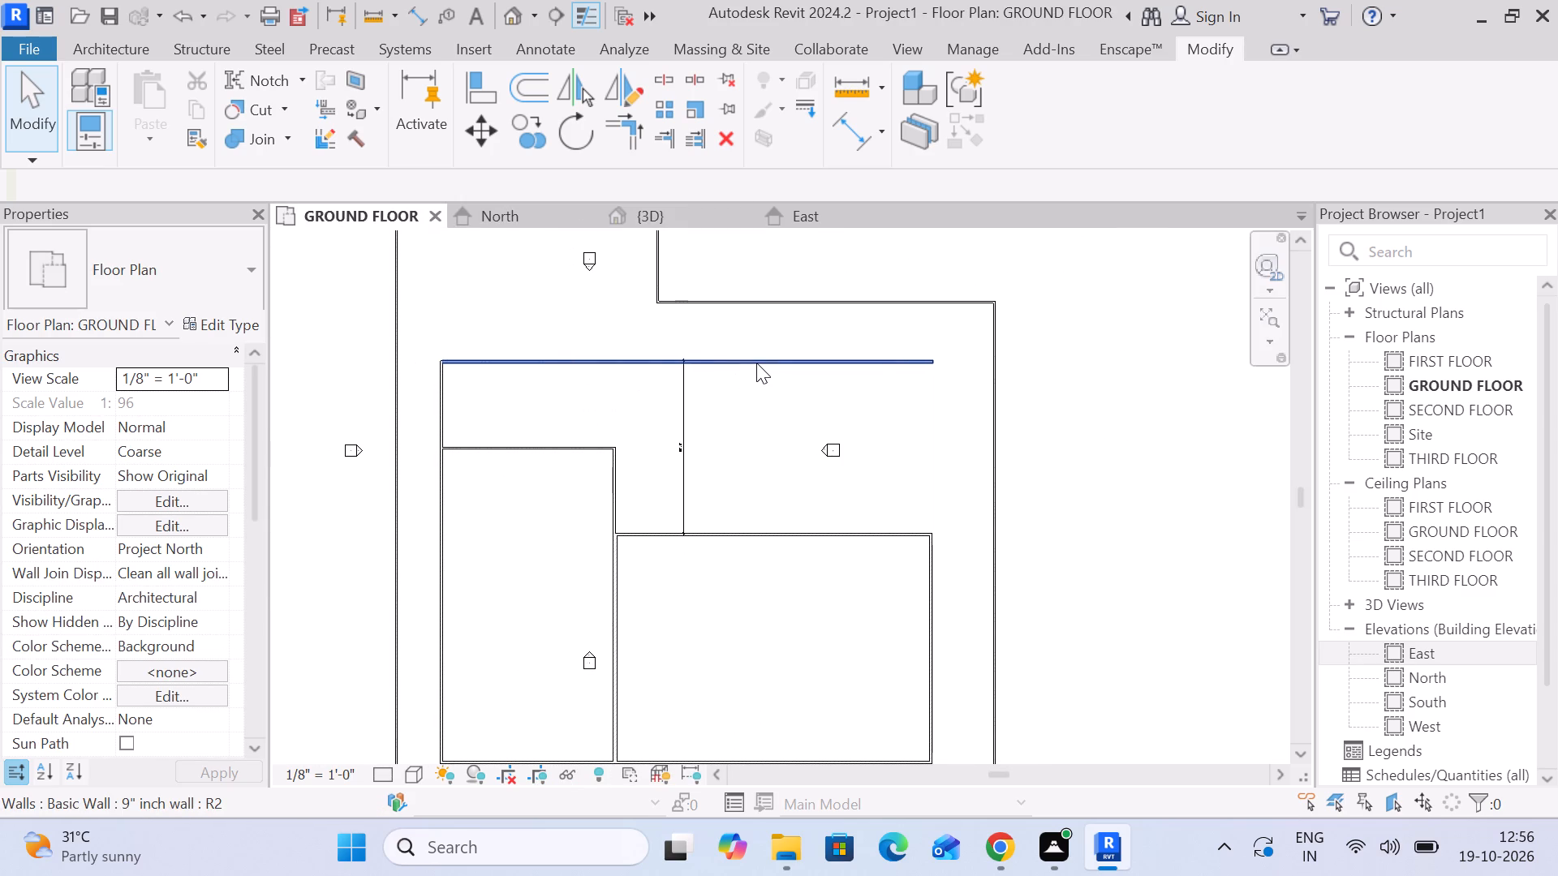
pyautogui.scroll(-3, 756, 363)
pyautogui.moveTo(757, 363); pyautogui.dragTo(688, 357, button='middle')
pyautogui.click(678, 221)
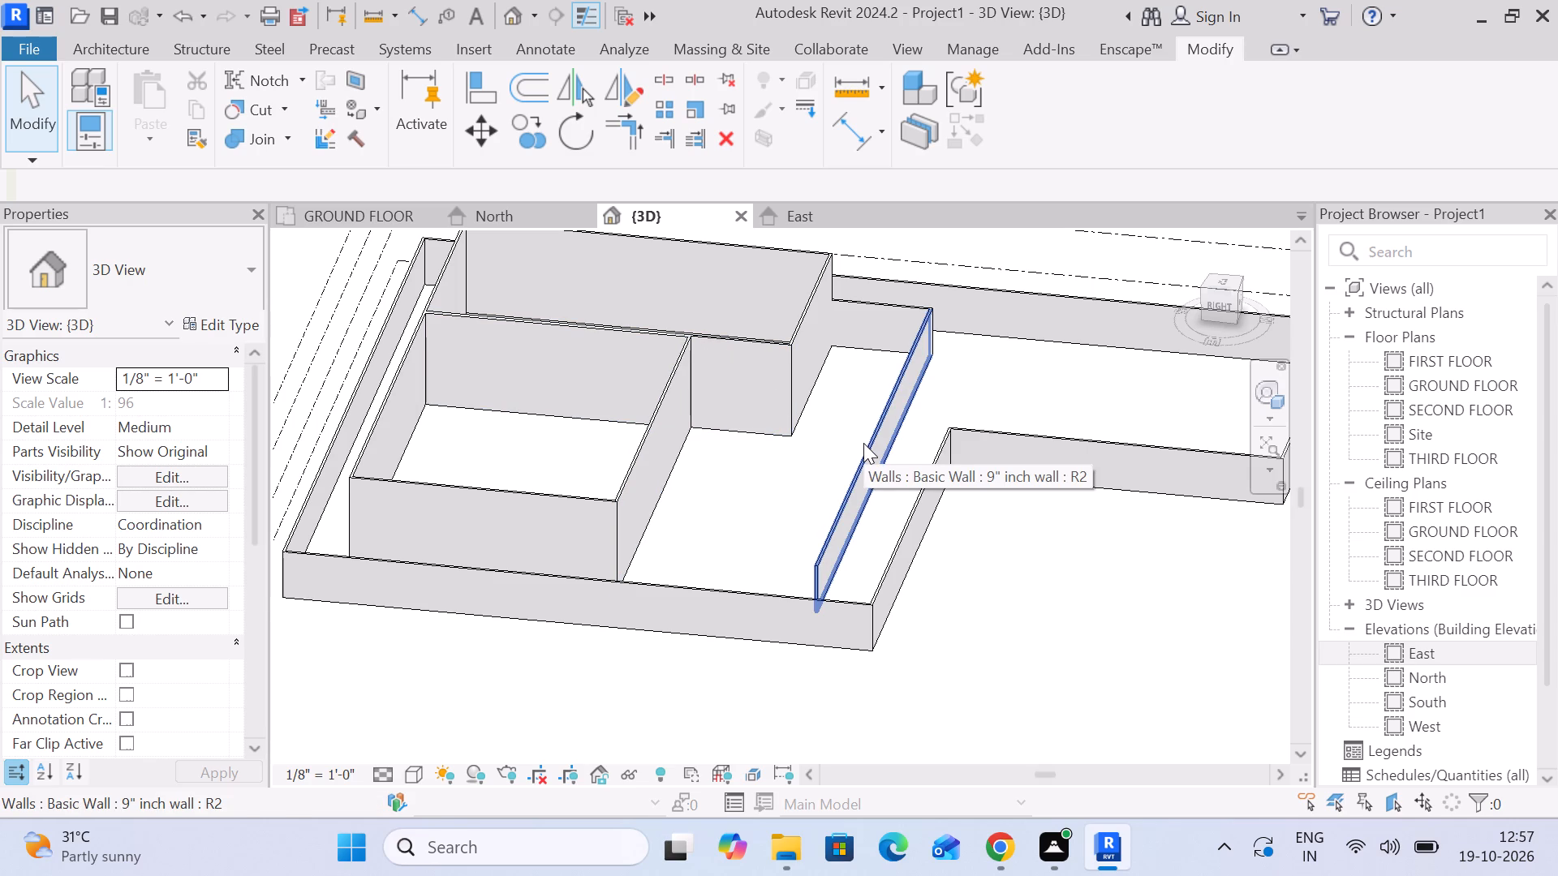
pyautogui.click(857, 335)
pyautogui.moveTo(883, 401); pyautogui.dragTo(798, 461, button='middle')
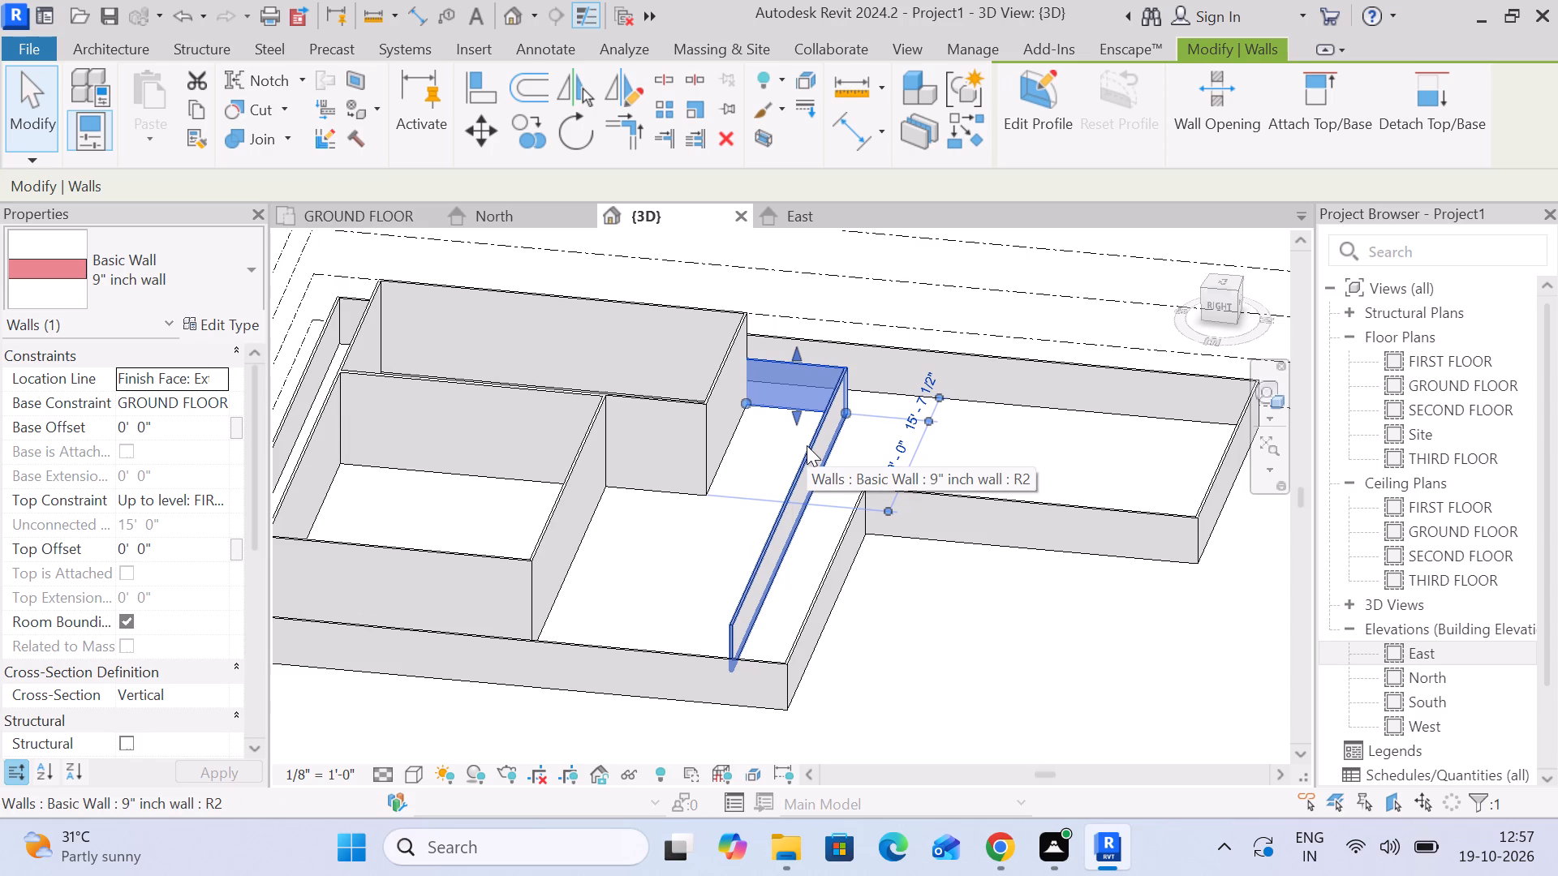
pyautogui.click(1003, 630)
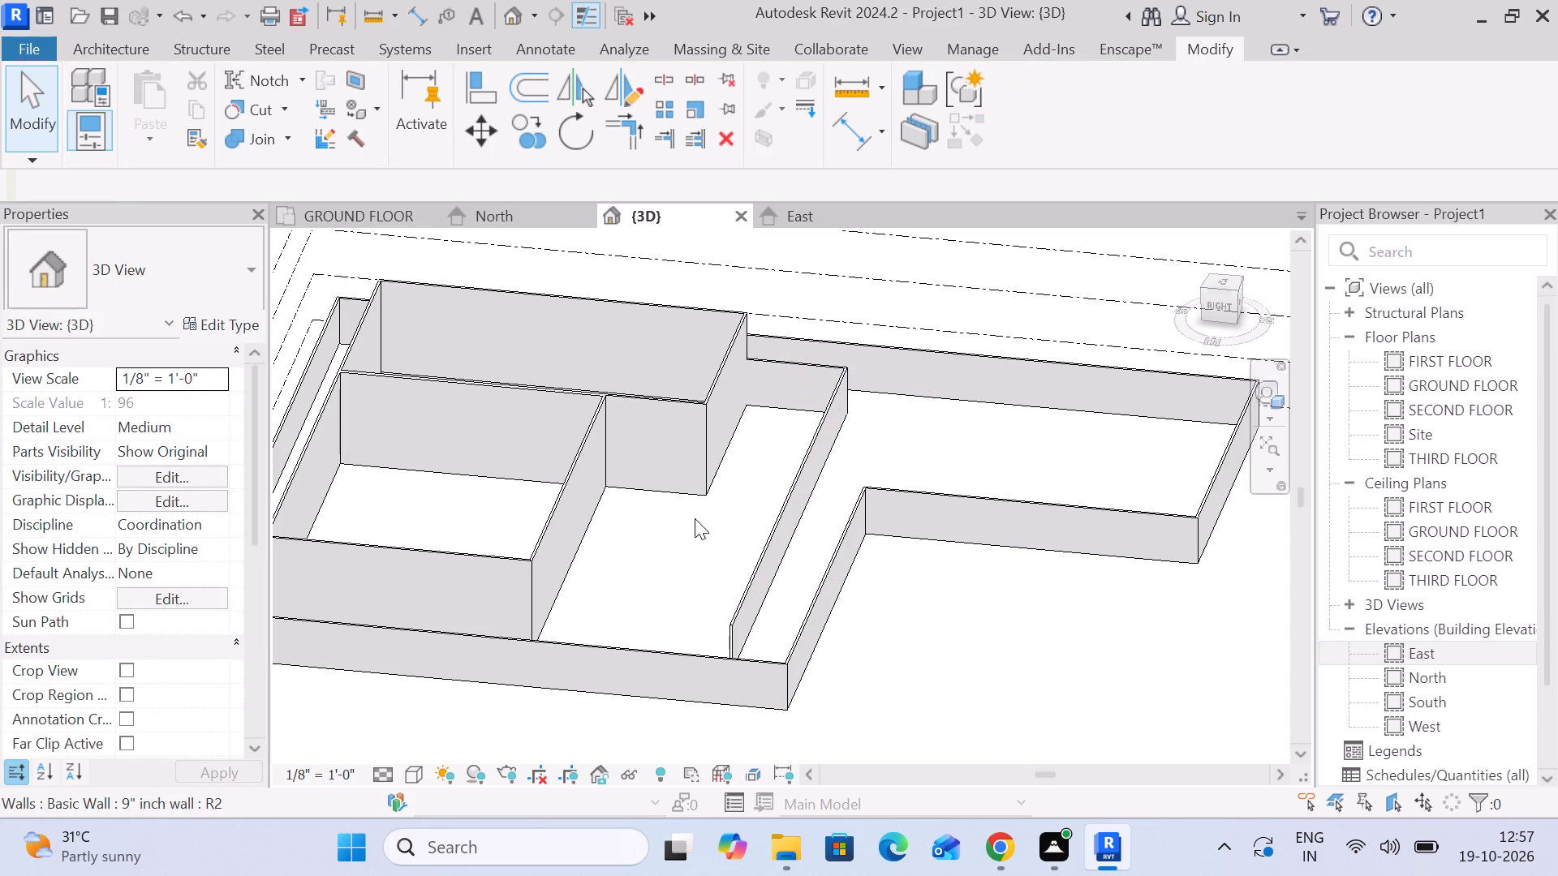
pyautogui.scroll(-1, 673, 539)
pyautogui.moveTo(712, 525); pyautogui.dragTo(811, 373, button='middle')
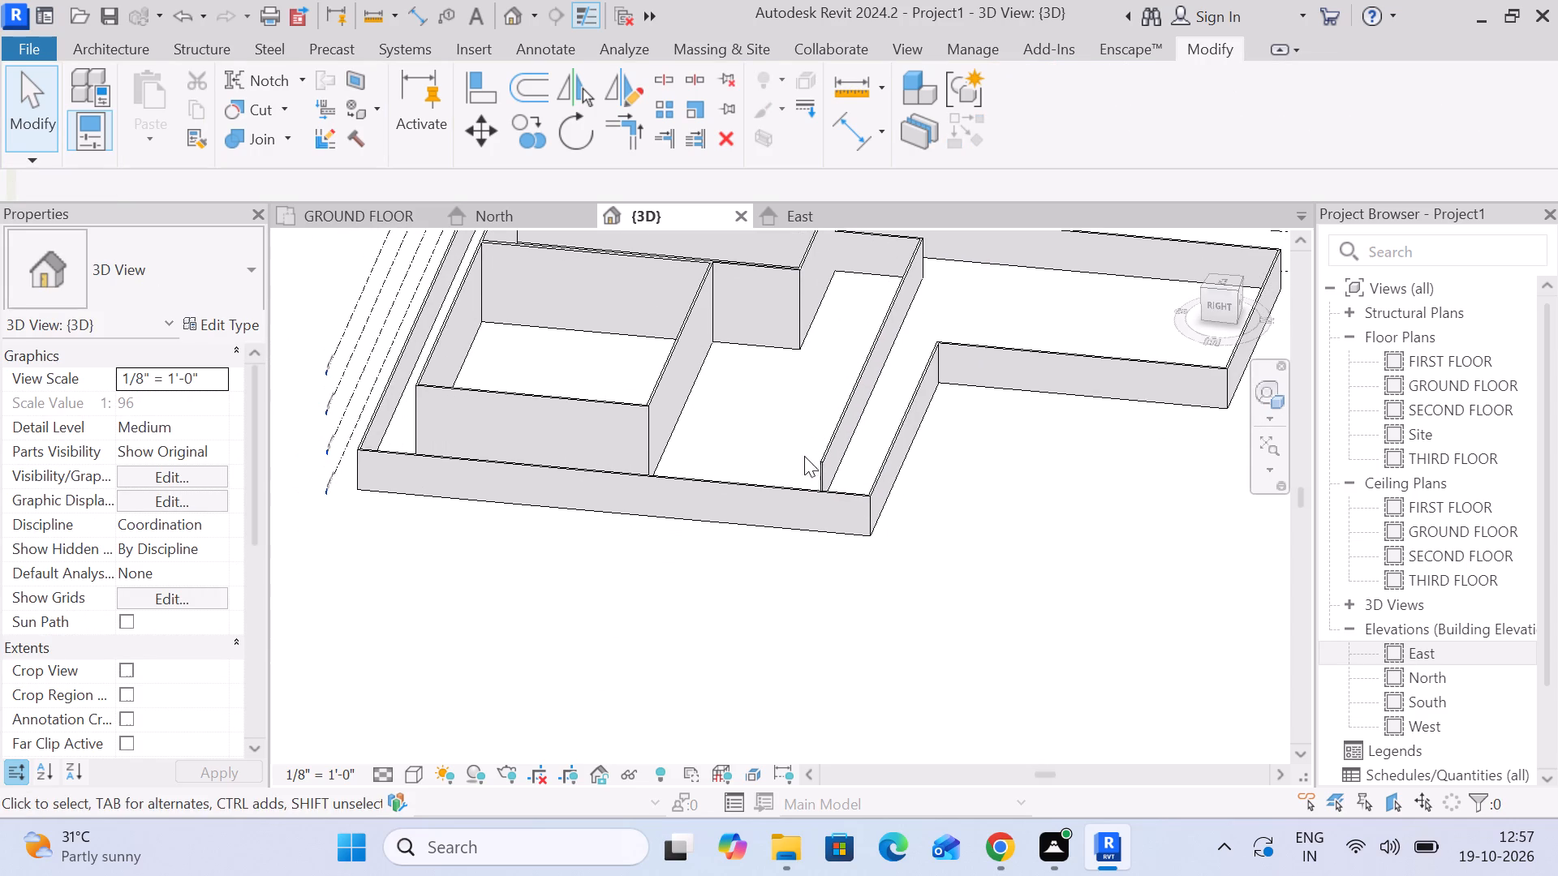
pyautogui.moveTo(891, 380); pyautogui.dragTo(867, 386, button='middle')
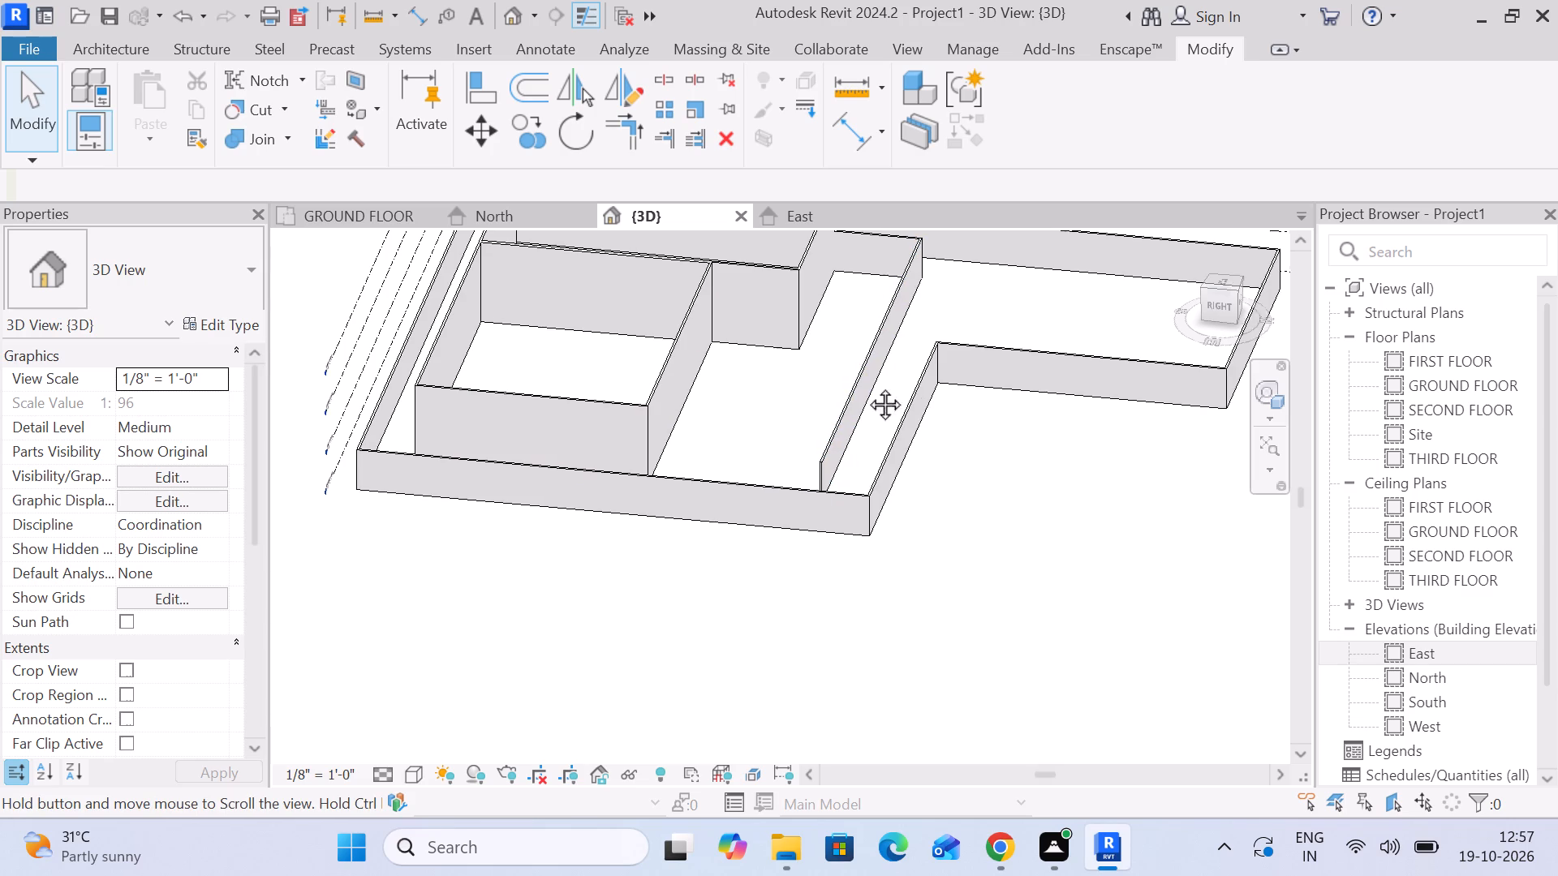
pyautogui.moveTo(867, 386); pyautogui.dragTo(893, 329, button='middle')
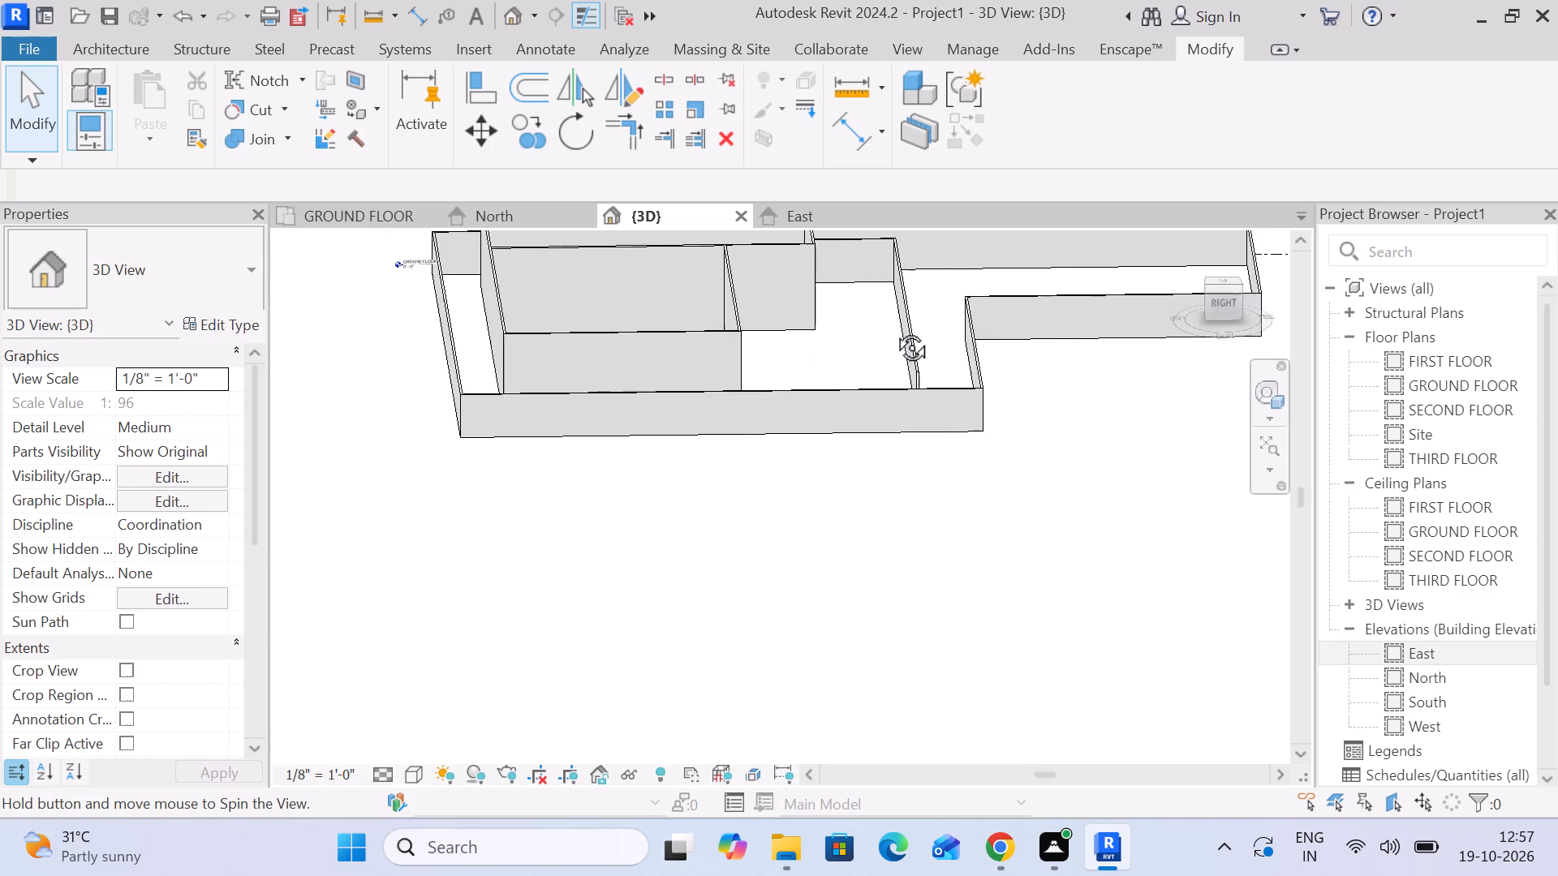
pyautogui.moveTo(893, 329); pyautogui.dragTo(884, 329, button='middle')
pyautogui.scroll(5, 884, 326)
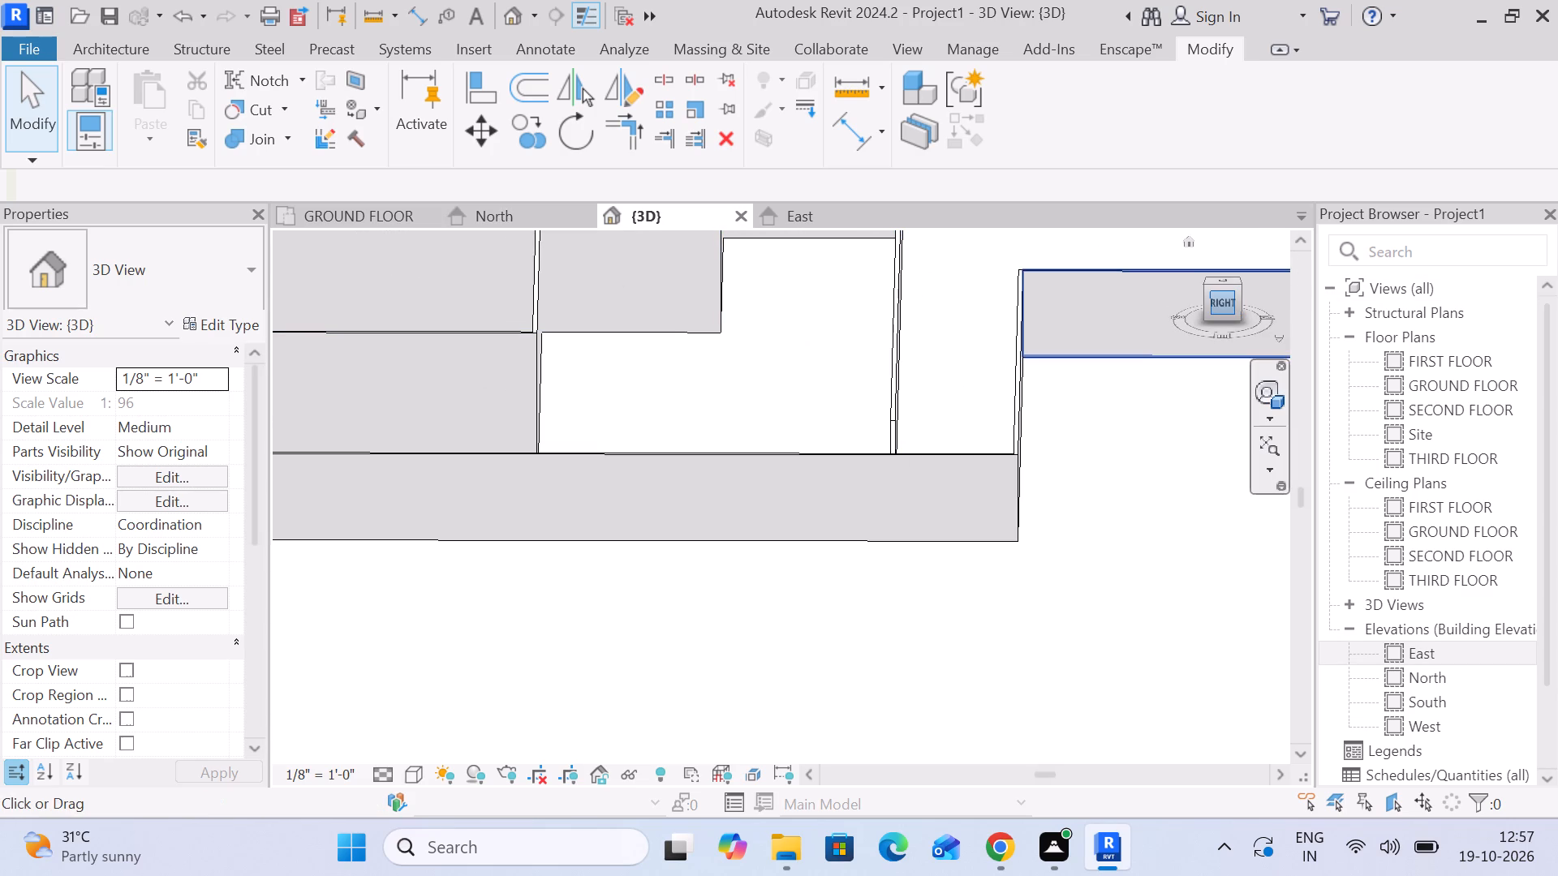
# View the 3D model from above the east side and examine the long inner wall's spacing to the blocks and outer wall.
pyautogui.click(1223, 285)
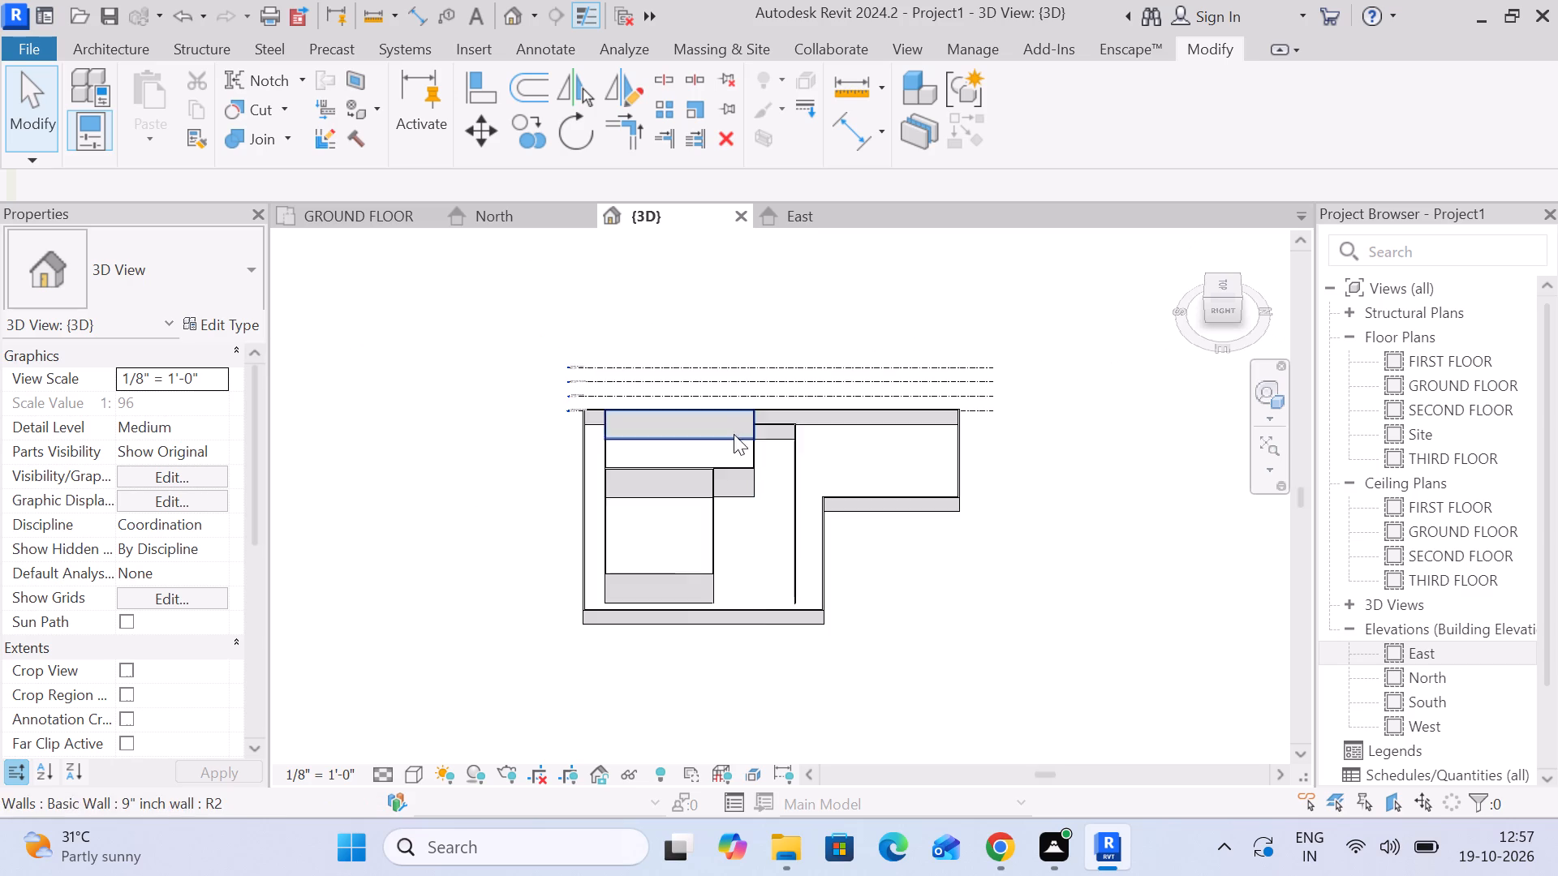
pyautogui.scroll(5, 740, 543)
pyautogui.scroll(4, 842, 469)
pyautogui.click(800, 421)
pyautogui.scroll(-3, 818, 423)
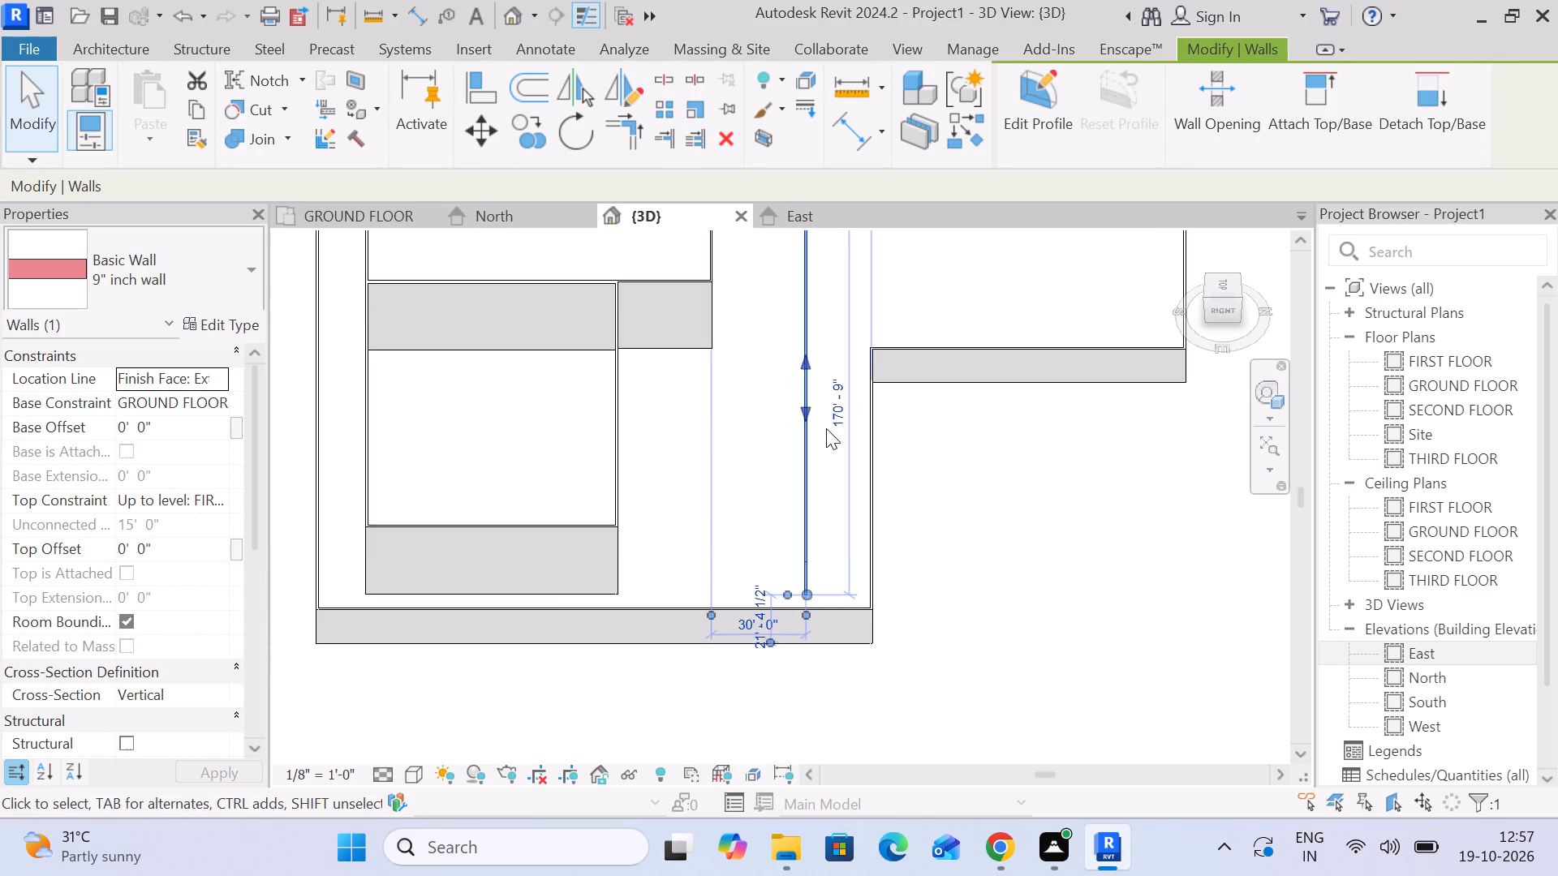
pyautogui.moveTo(828, 439); pyautogui.dragTo(824, 572, button='middle')
pyautogui.scroll(2, 849, 344)
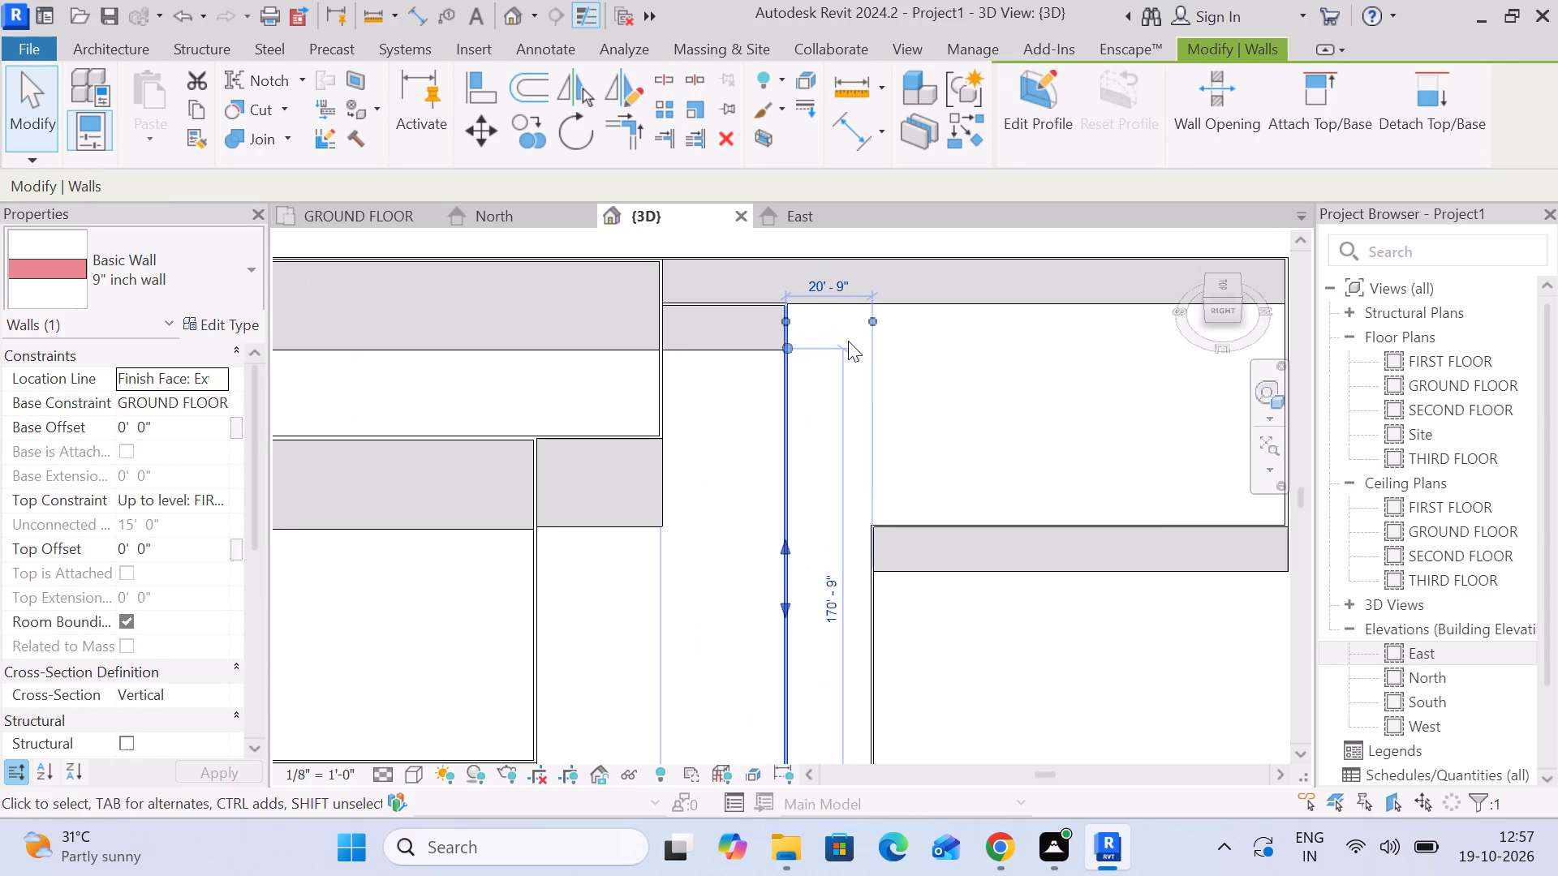
pyautogui.moveTo(924, 534); pyautogui.dragTo(937, 327, button='middle')
pyautogui.scroll(2, 894, 446)
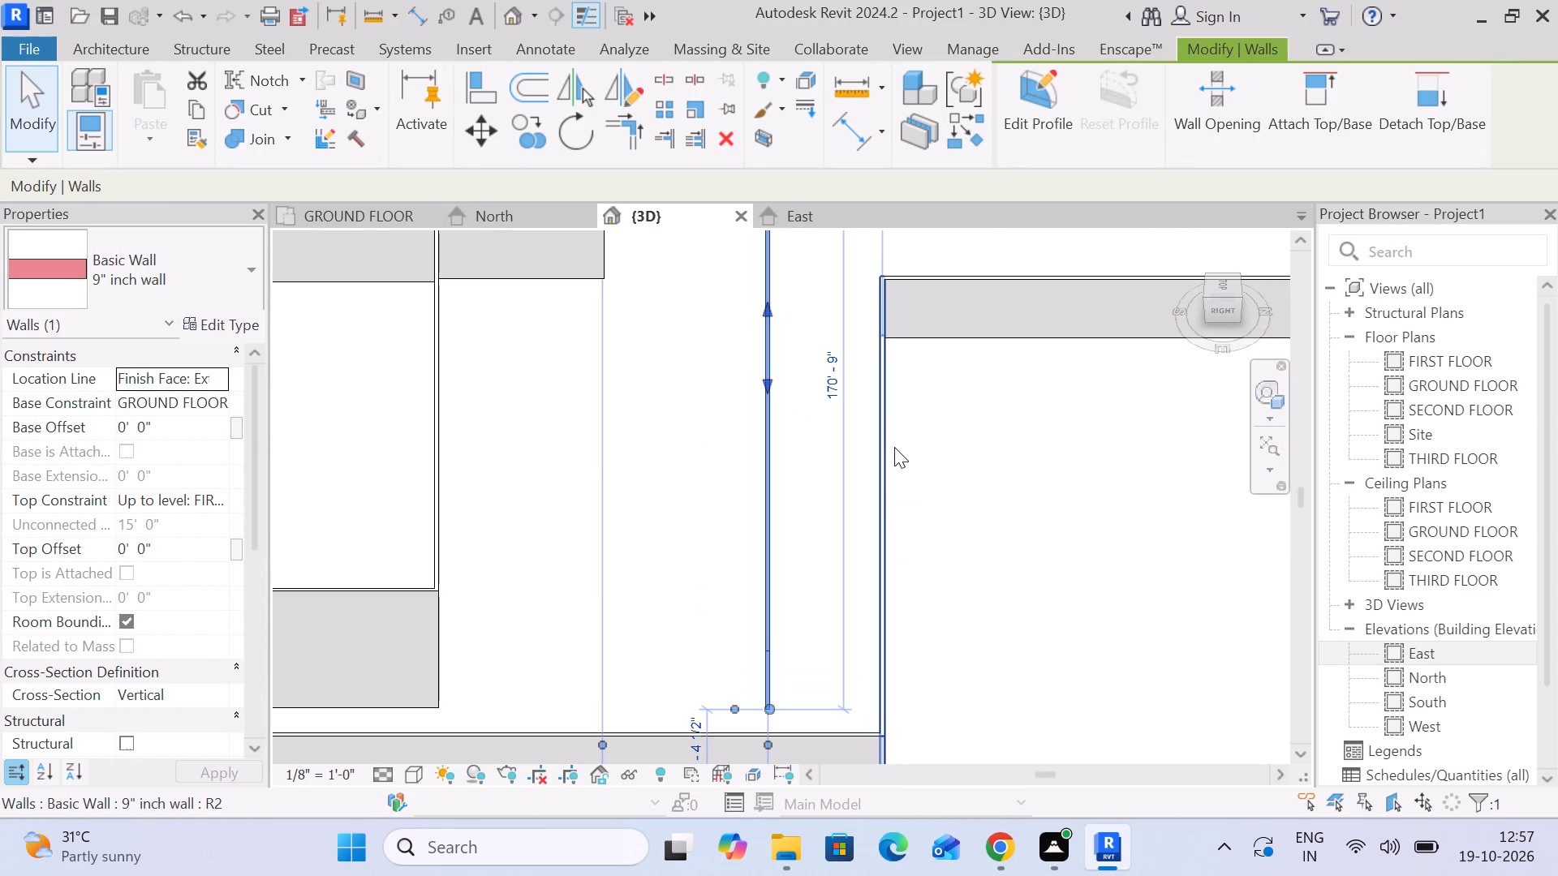
pyautogui.scroll(-4, 900, 450)
pyautogui.moveTo(891, 451); pyautogui.dragTo(811, 444, button='middle')
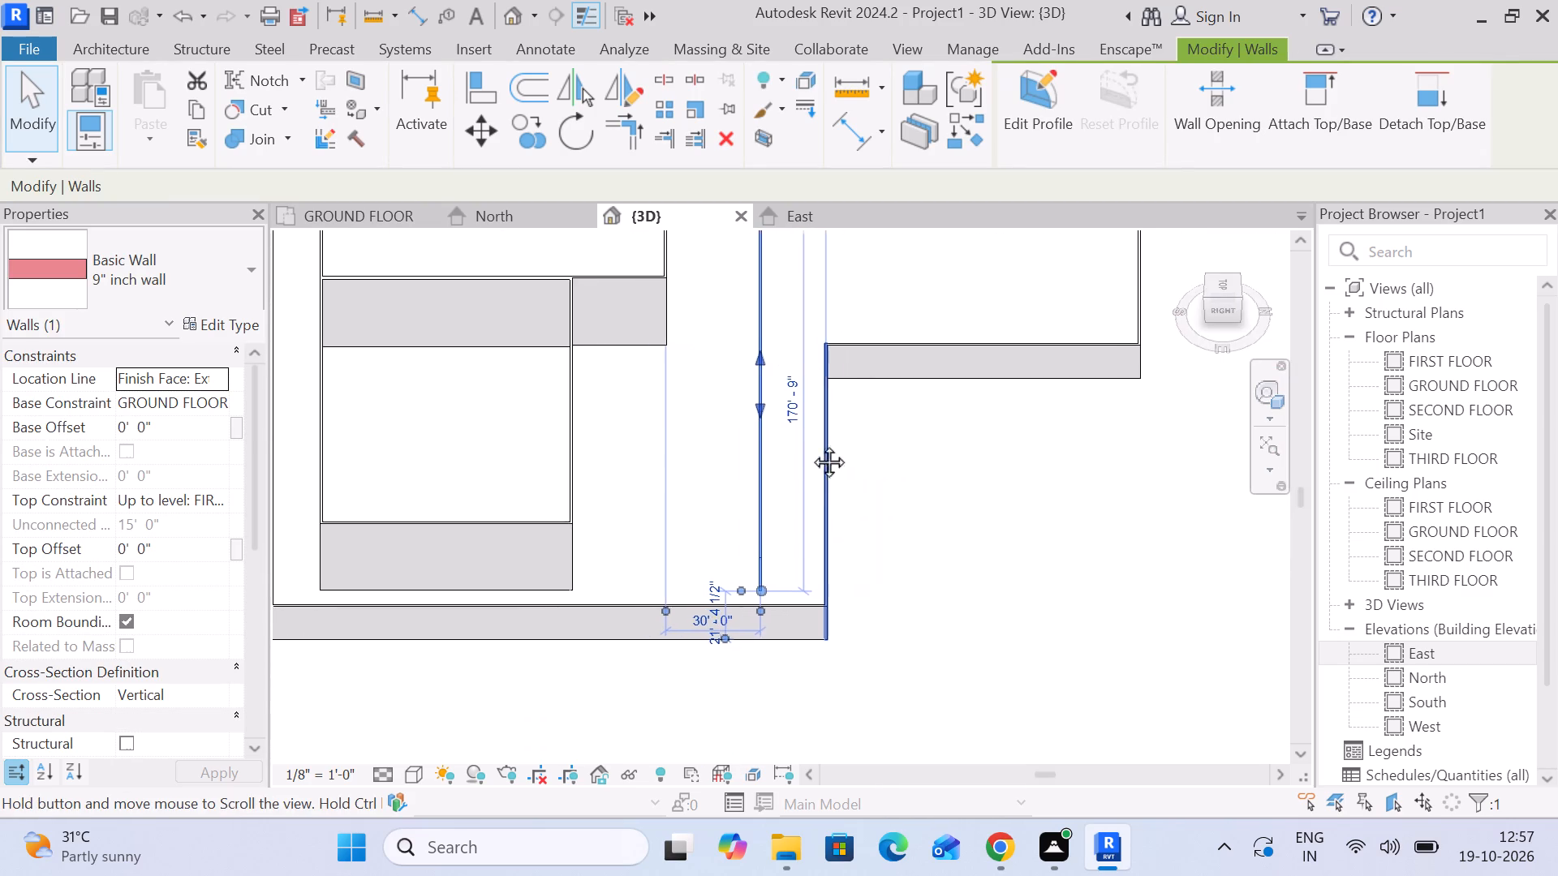
pyautogui.moveTo(811, 444); pyautogui.dragTo(807, 443, button='middle')
pyautogui.scroll(1, 807, 442)
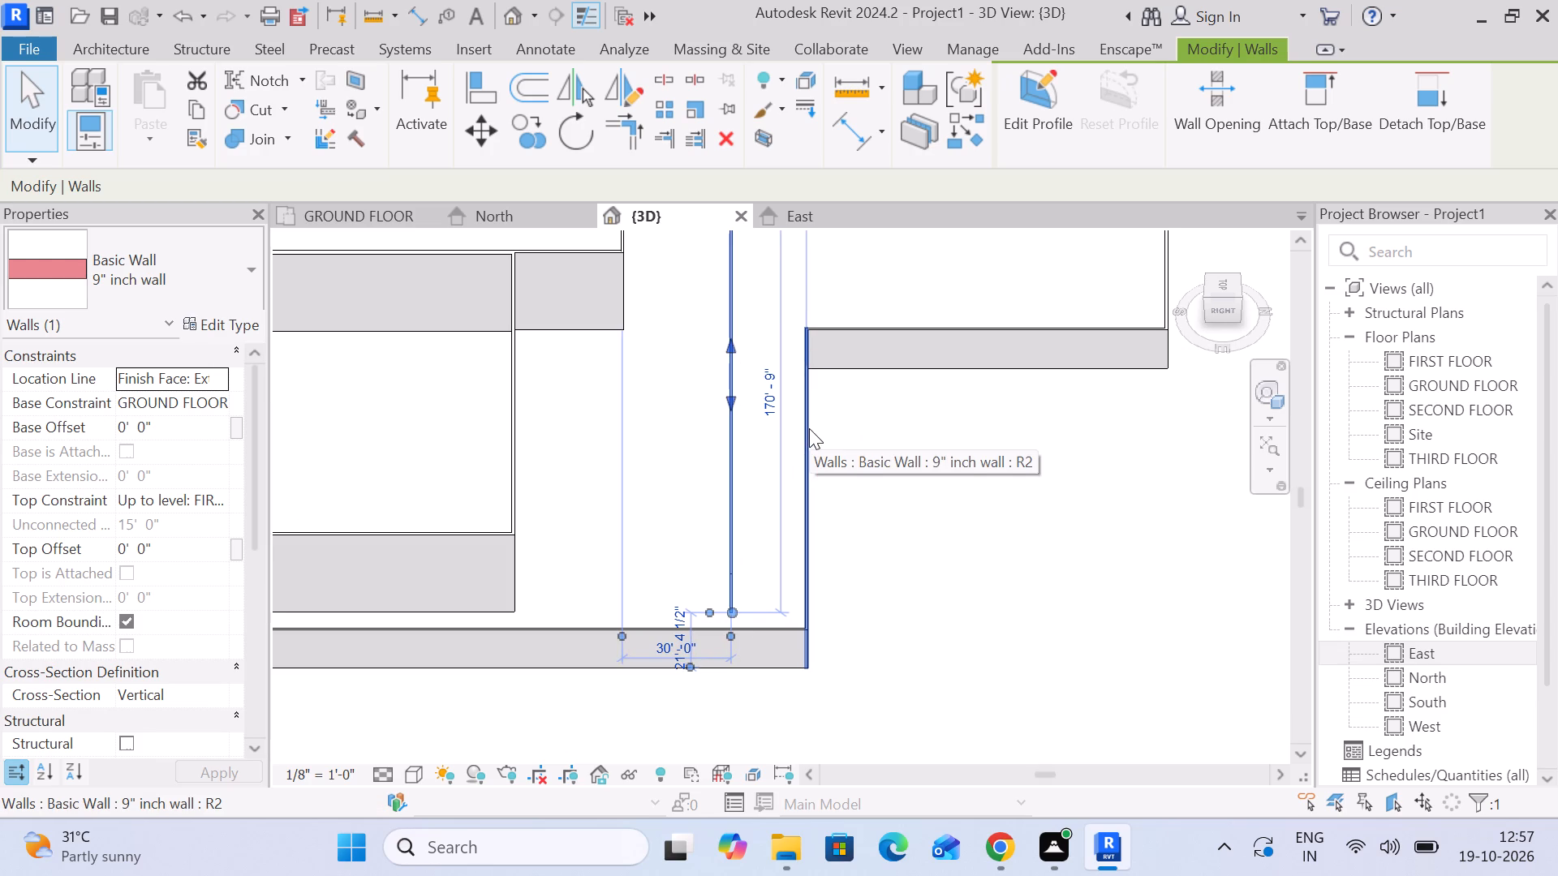
# In the GROUND FLOOR plan, examine the distances around the northern extension's east wall and the outer wall adjoining it.
pyautogui.click(333, 211)
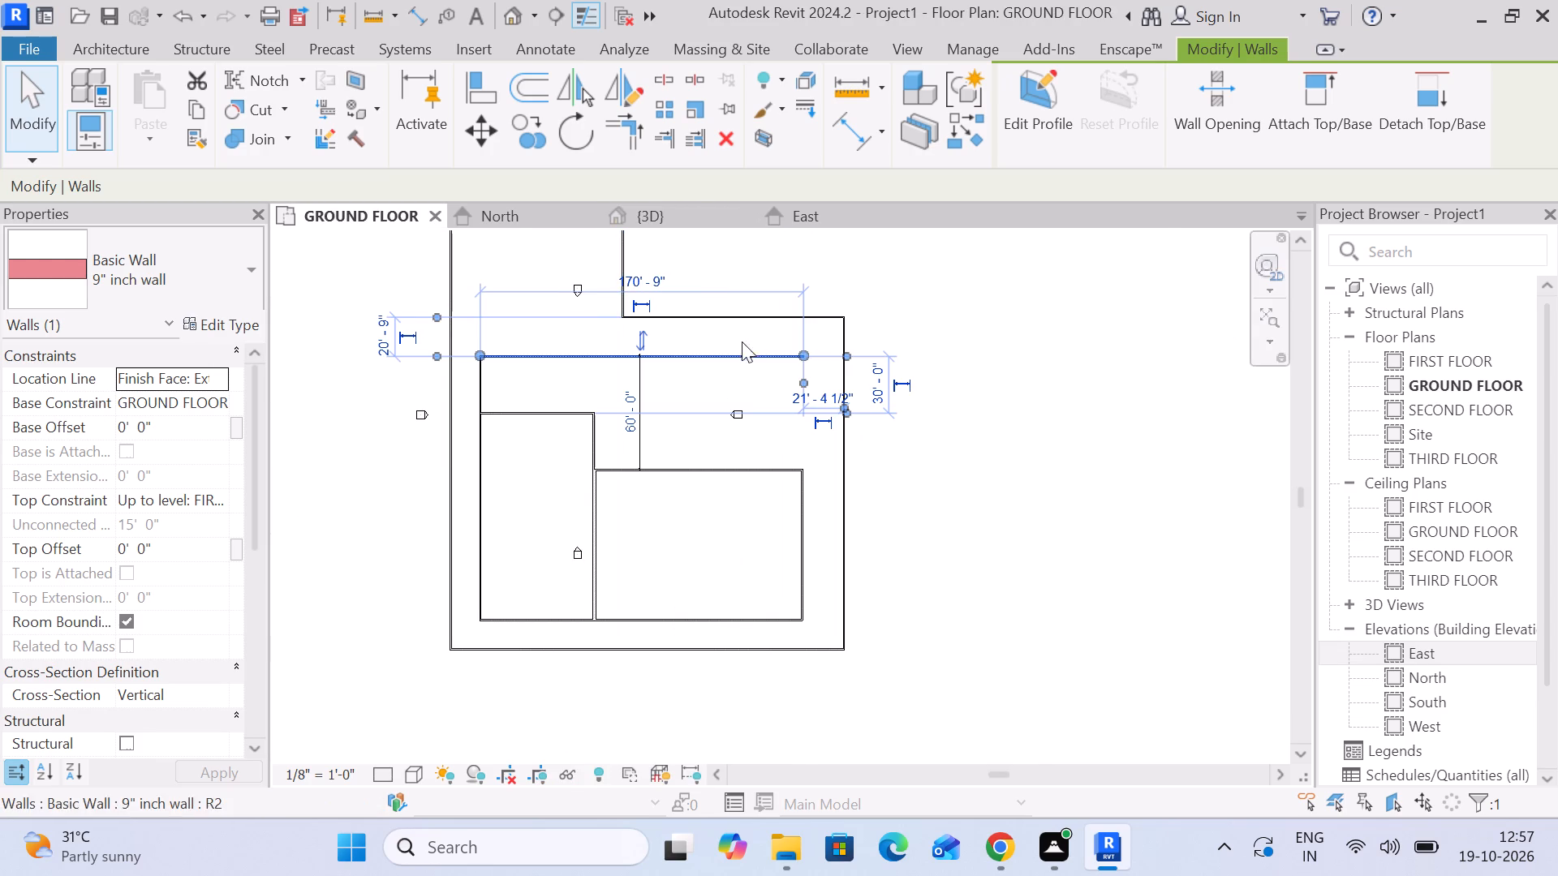
pyautogui.moveTo(910, 337); pyautogui.dragTo(922, 492, button='middle')
pyautogui.click(941, 406)
pyautogui.click(734, 472)
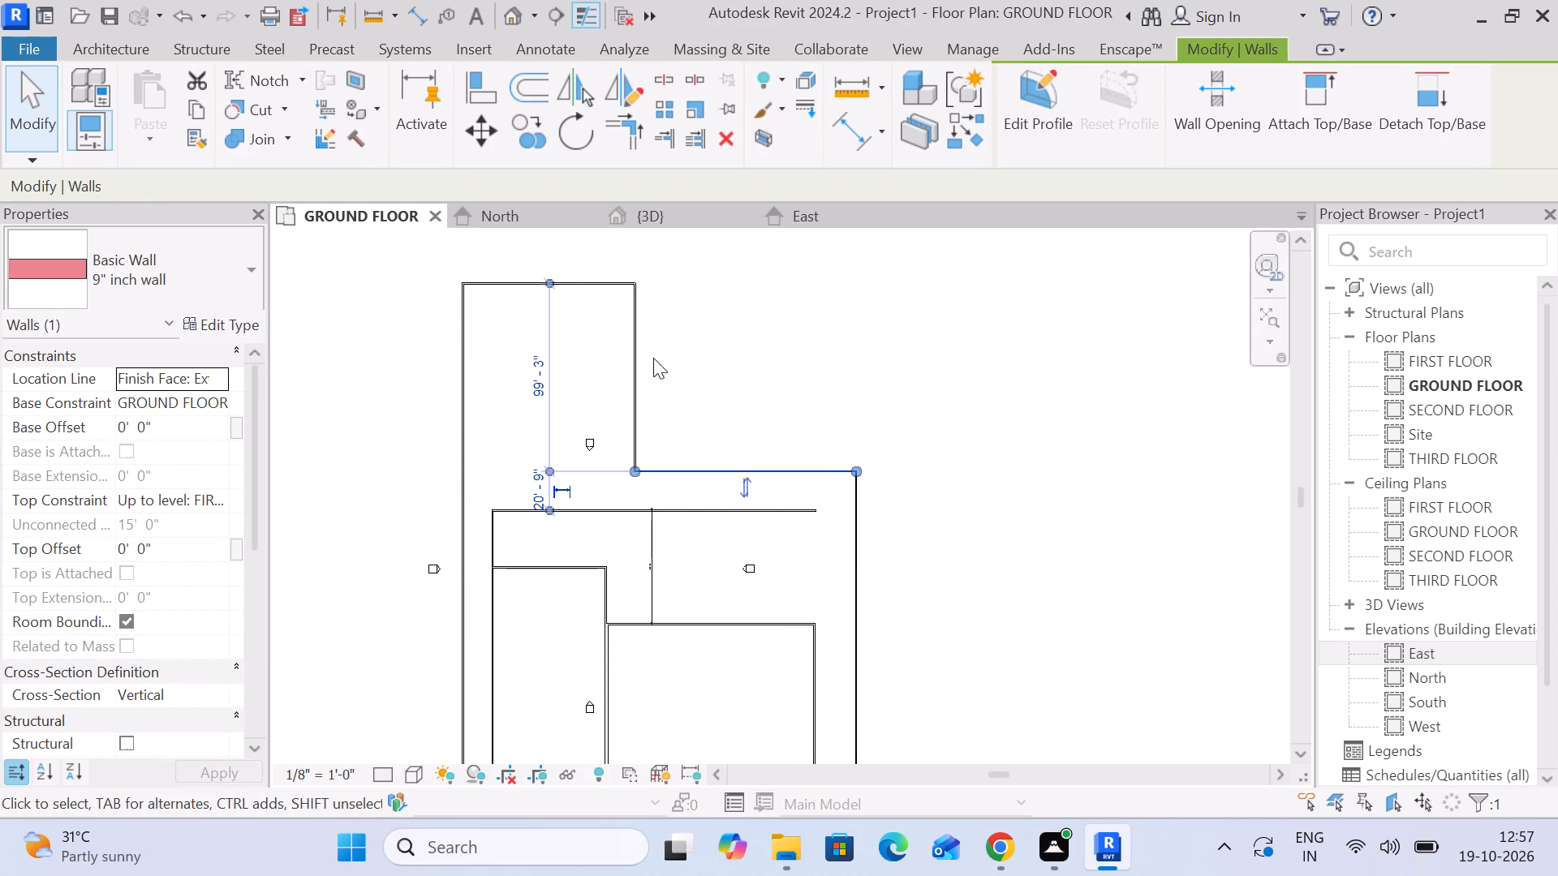
pyautogui.click(635, 386)
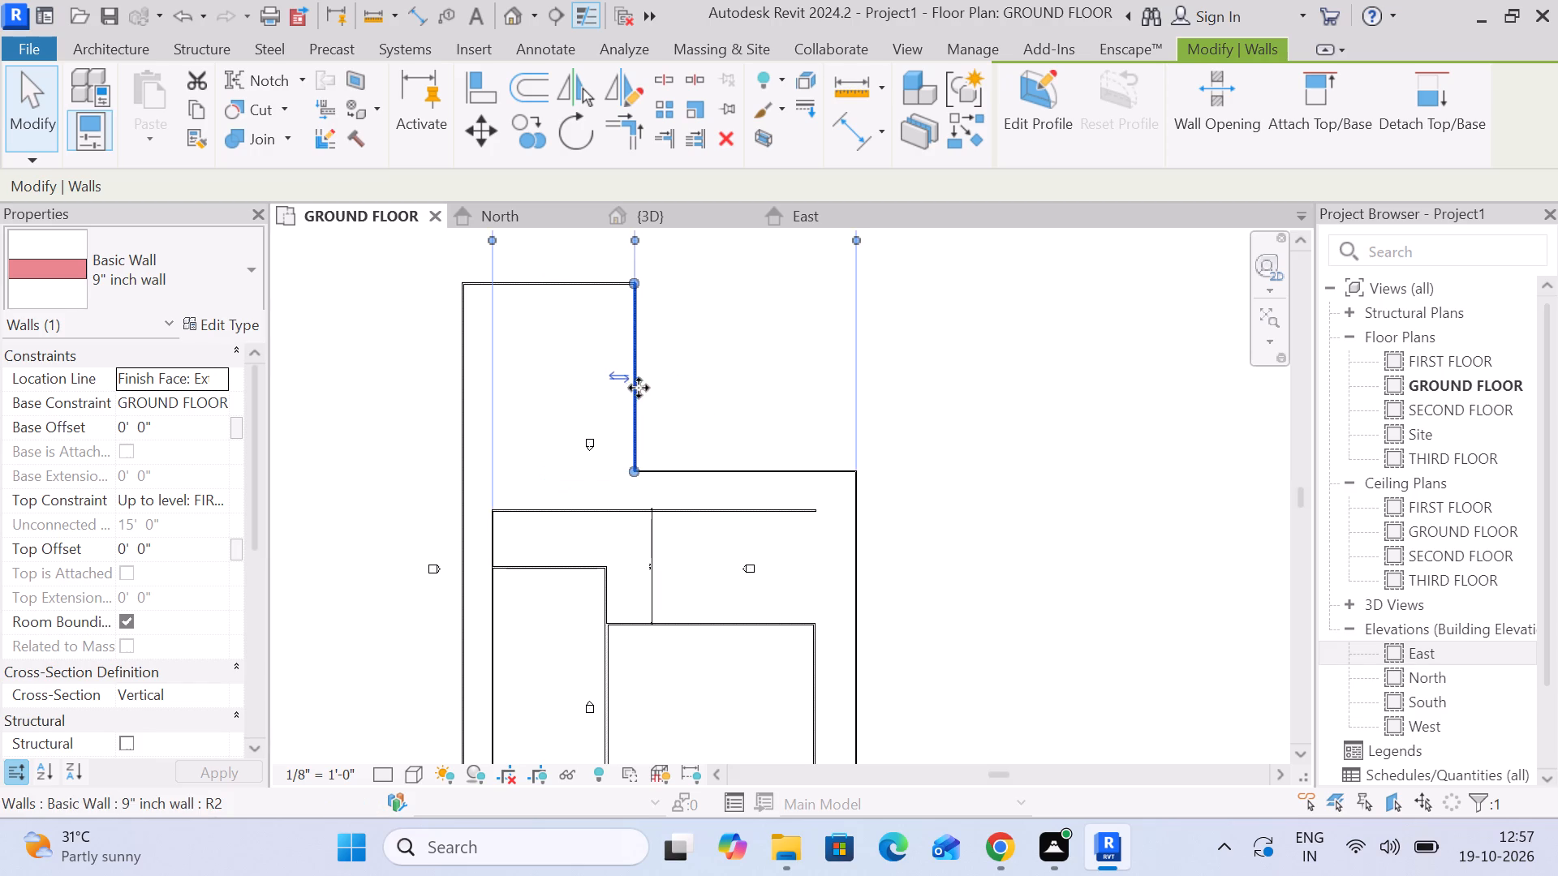
pyautogui.moveTo(643, 352); pyautogui.dragTo(648, 437, button='middle')
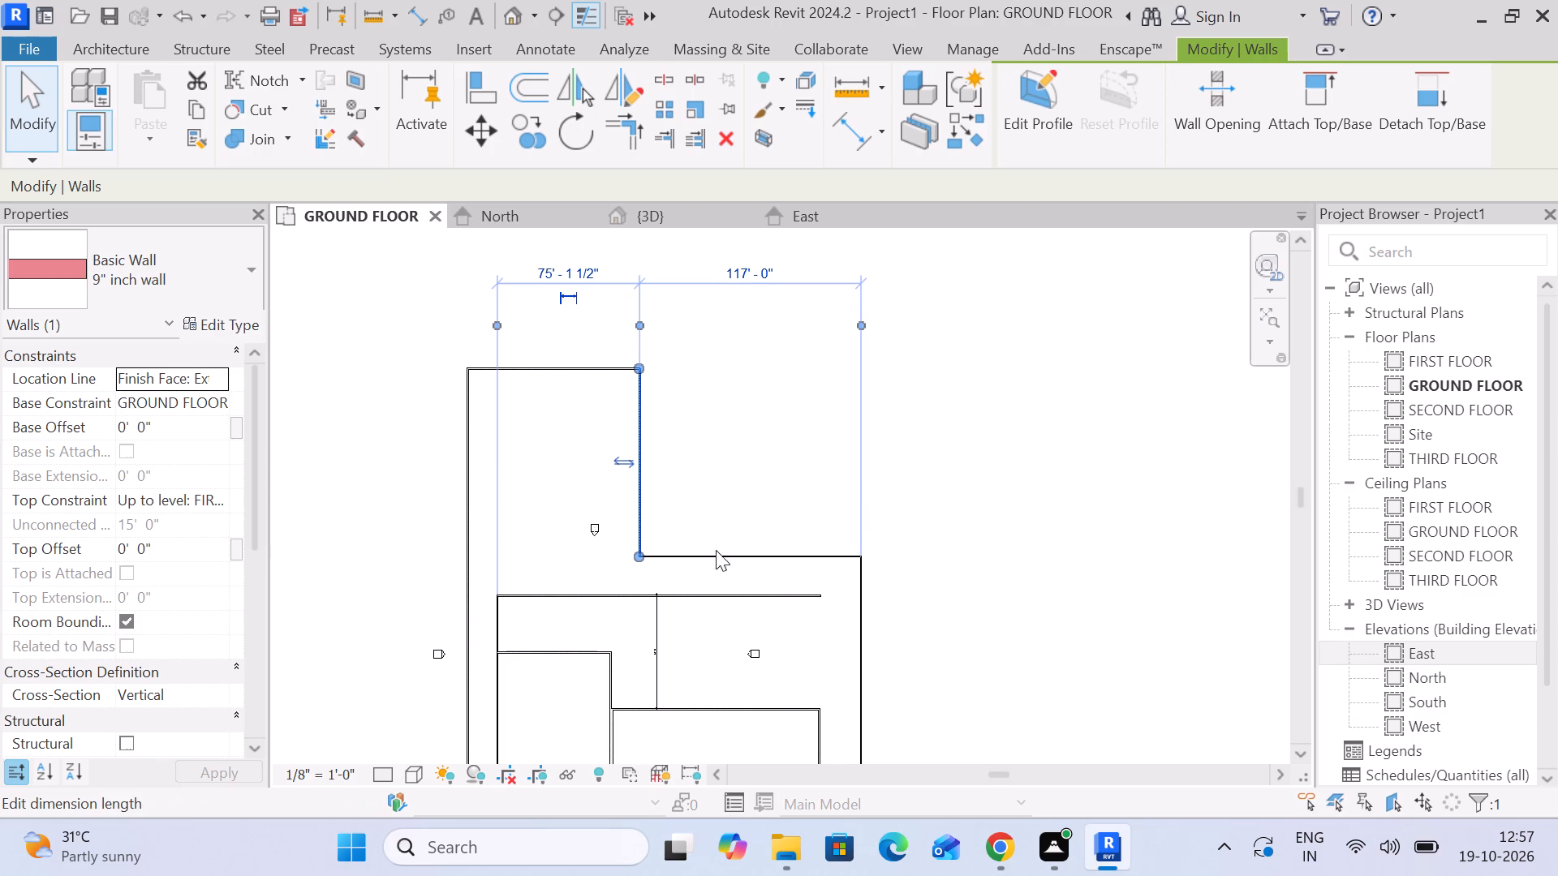
pyautogui.moveTo(708, 576); pyautogui.dragTo(693, 484, button='middle')
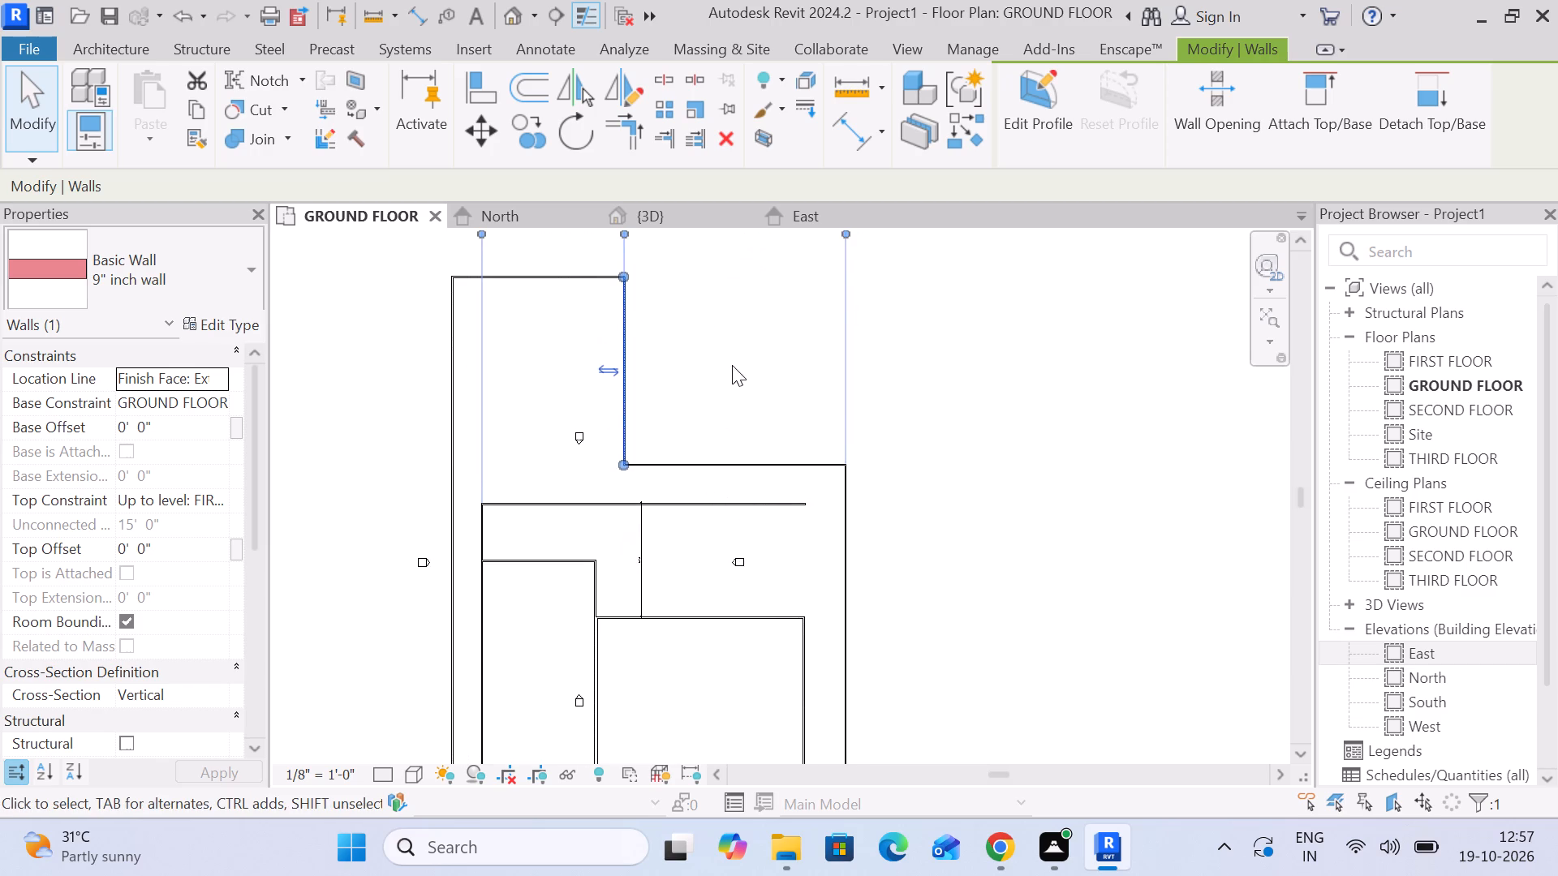
pyautogui.moveTo(725, 401); pyautogui.dragTo(725, 502, button='middle')
pyautogui.moveTo(729, 415); pyautogui.dragTo(738, 346, button='middle')
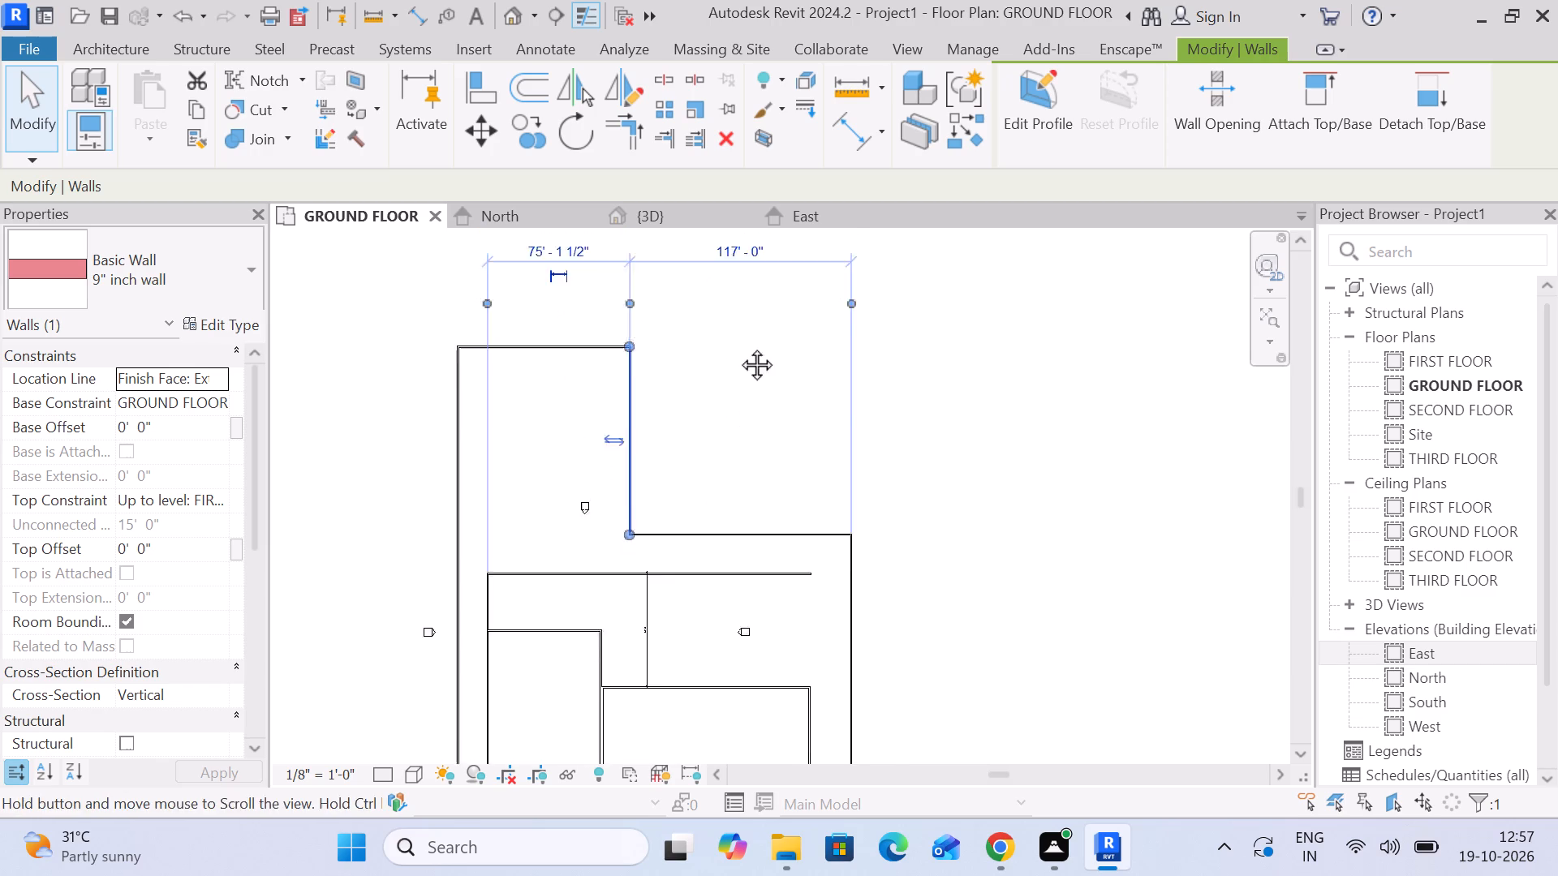
pyautogui.moveTo(738, 346); pyautogui.dragTo(738, 321, button='middle')
pyautogui.scroll(4, 599, 474)
pyautogui.scroll(3, 725, 471)
pyautogui.moveTo(857, 526); pyautogui.dragTo(860, 339, button='middle')
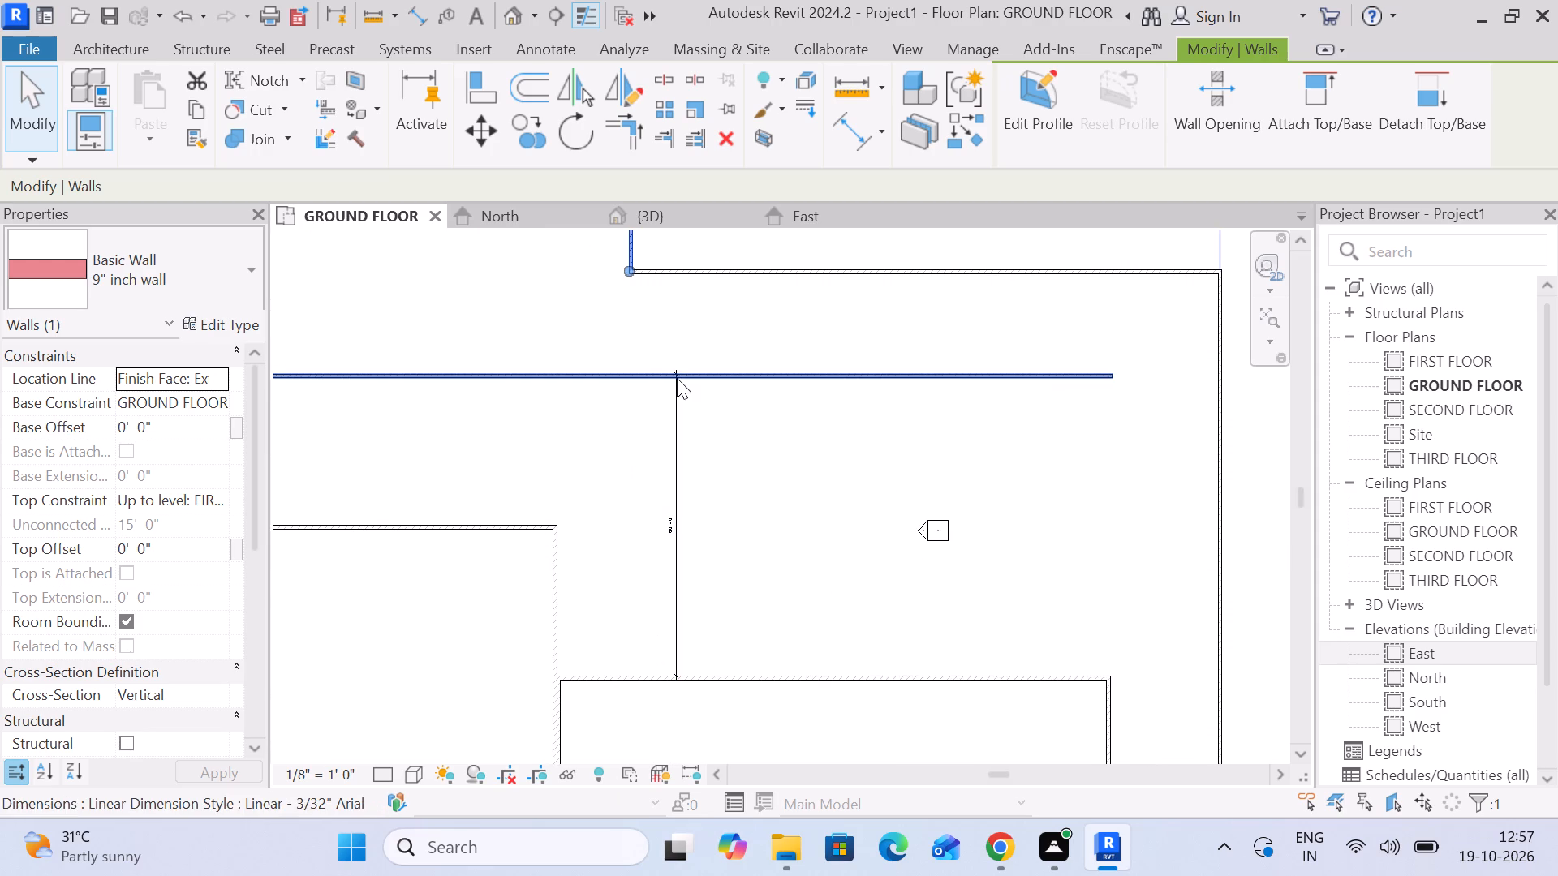
pyautogui.moveTo(723, 371); pyautogui.dragTo(718, 416, button='middle')
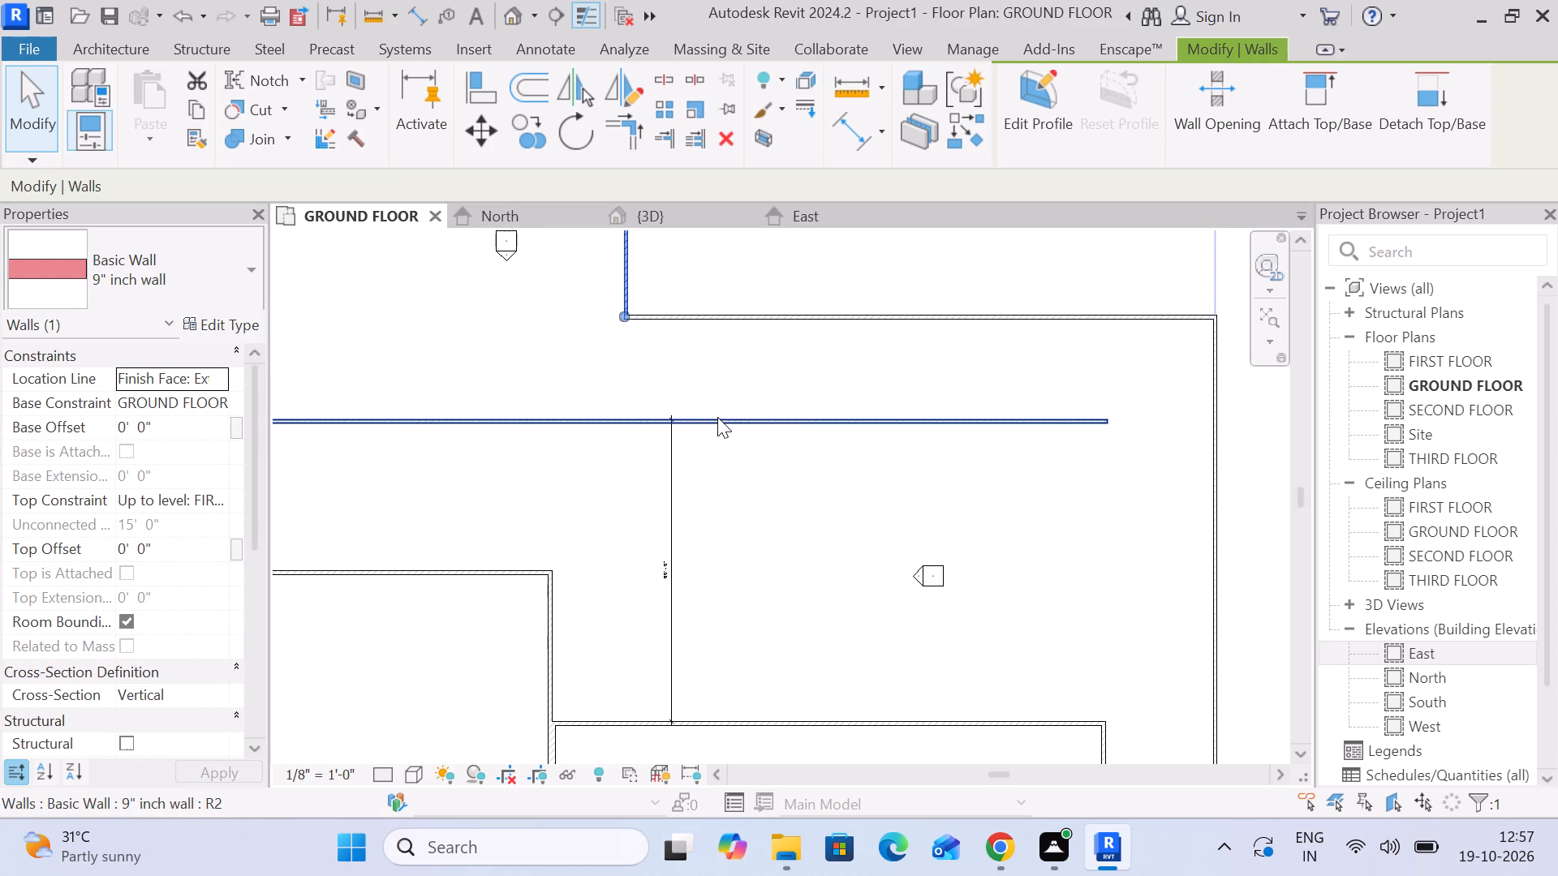
pyautogui.scroll(-2, 717, 416)
pyautogui.moveTo(717, 416); pyautogui.dragTo(716, 732, button='middle')
pyautogui.scroll(-3, 719, 522)
pyautogui.moveTo(719, 524); pyautogui.dragTo(719, 605, button='middle')
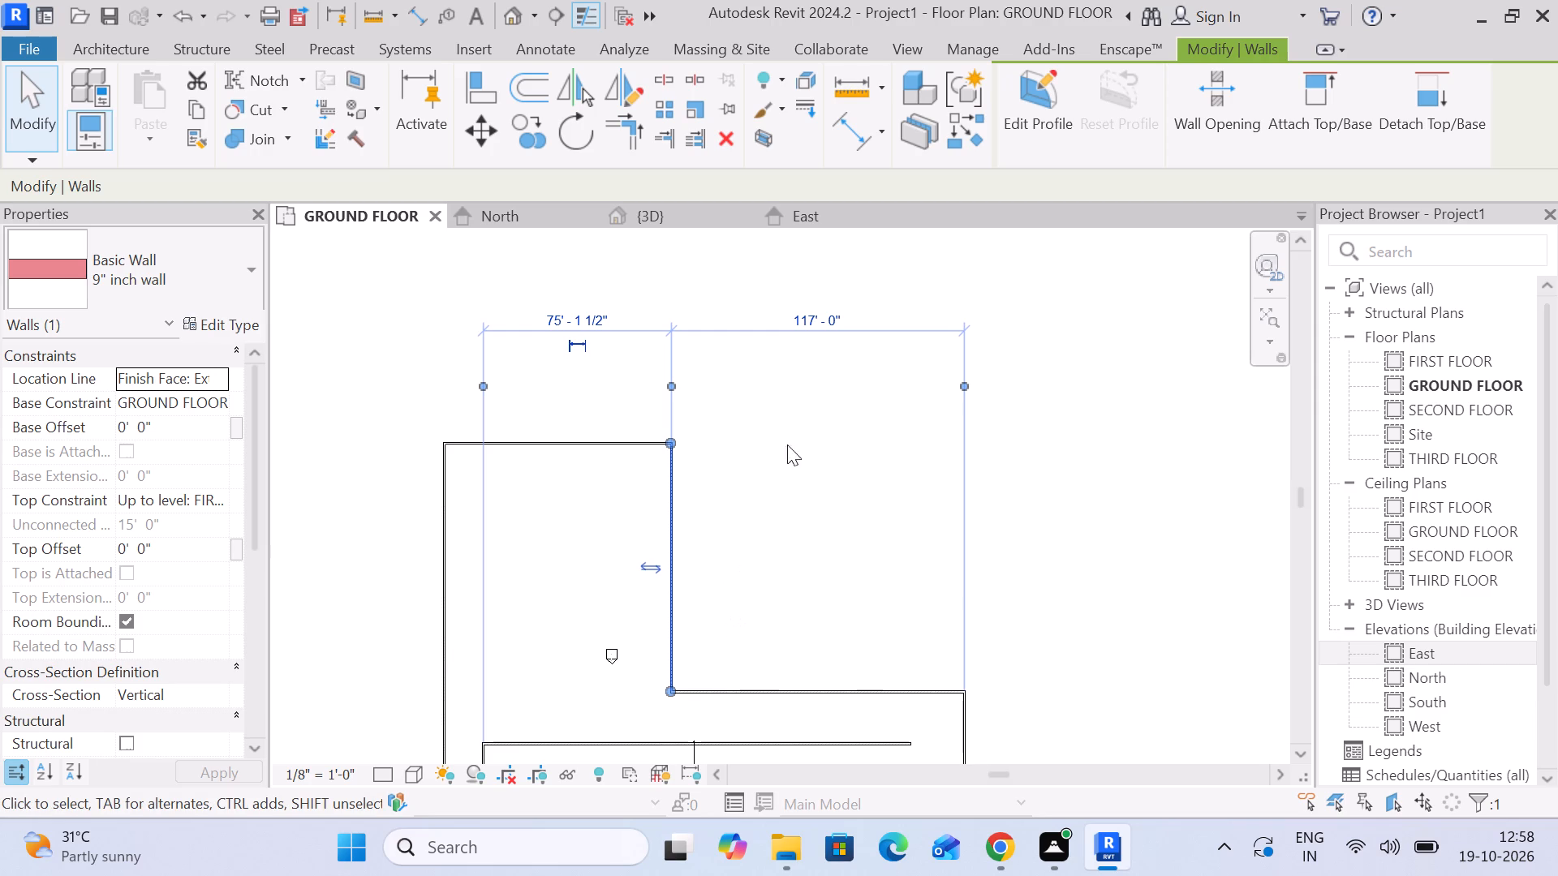
# Move the northern extension's east wall to 100' from the inner blocks' west wall.
pyautogui.click(816, 316)
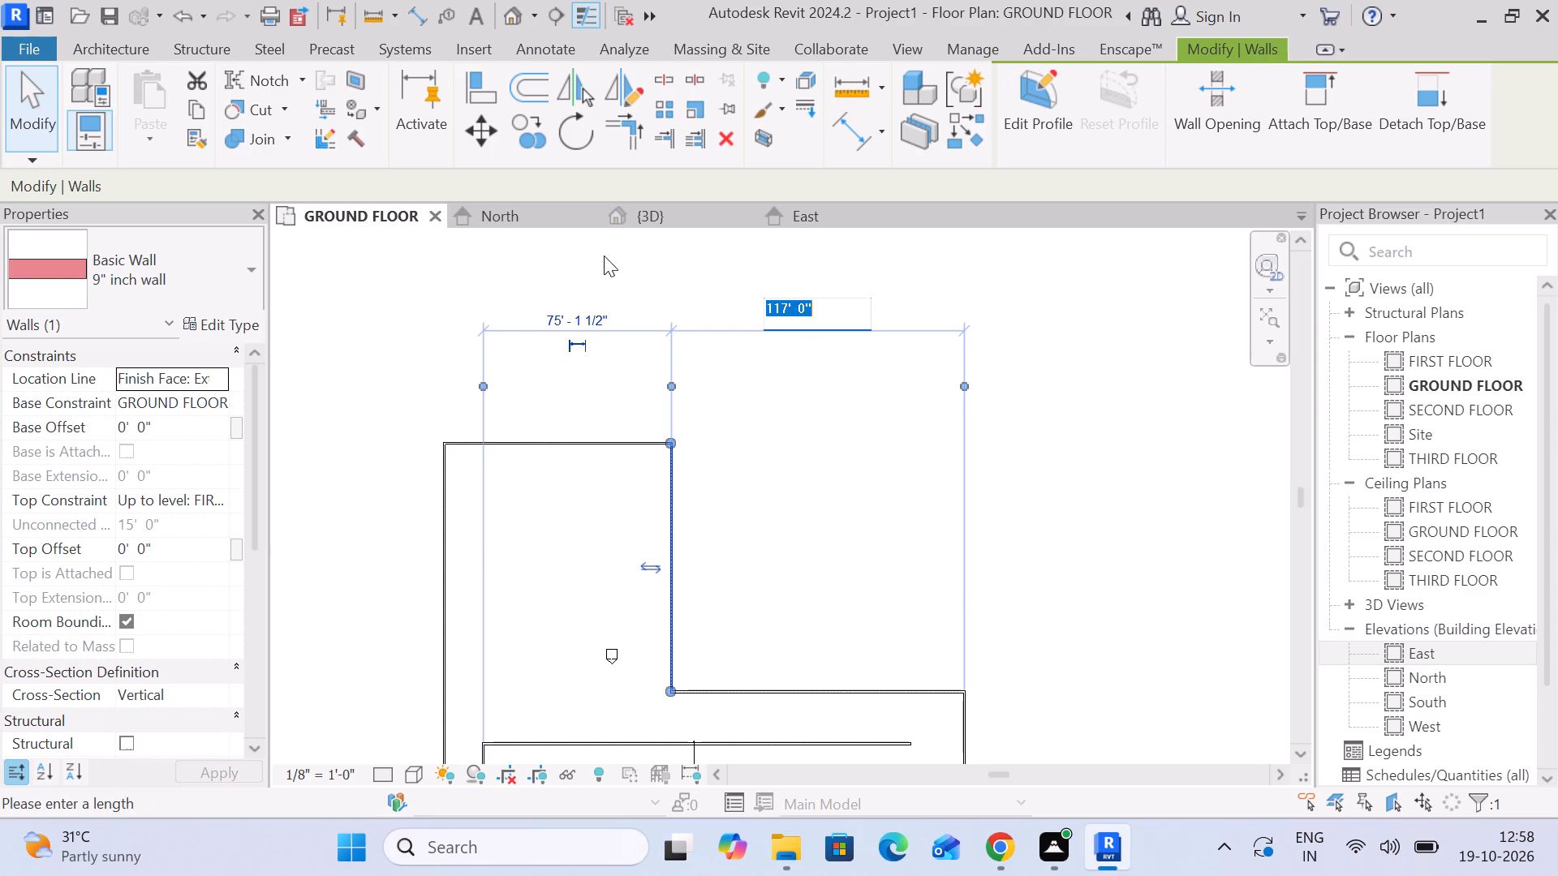
pyautogui.click(574, 309)
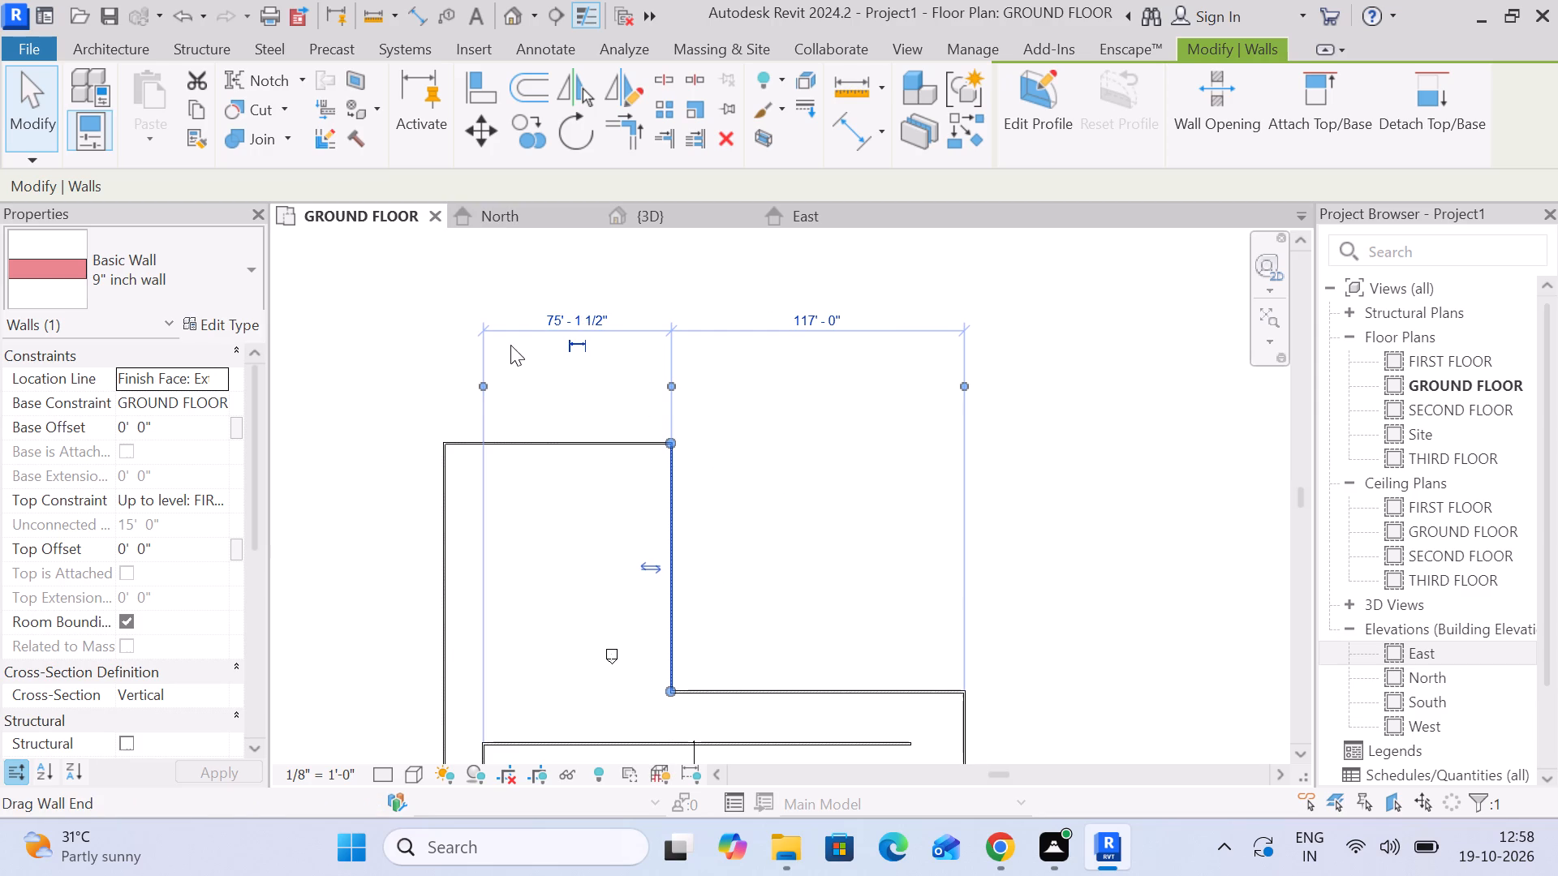
pyautogui.click(621, 478)
pyautogui.click(671, 520)
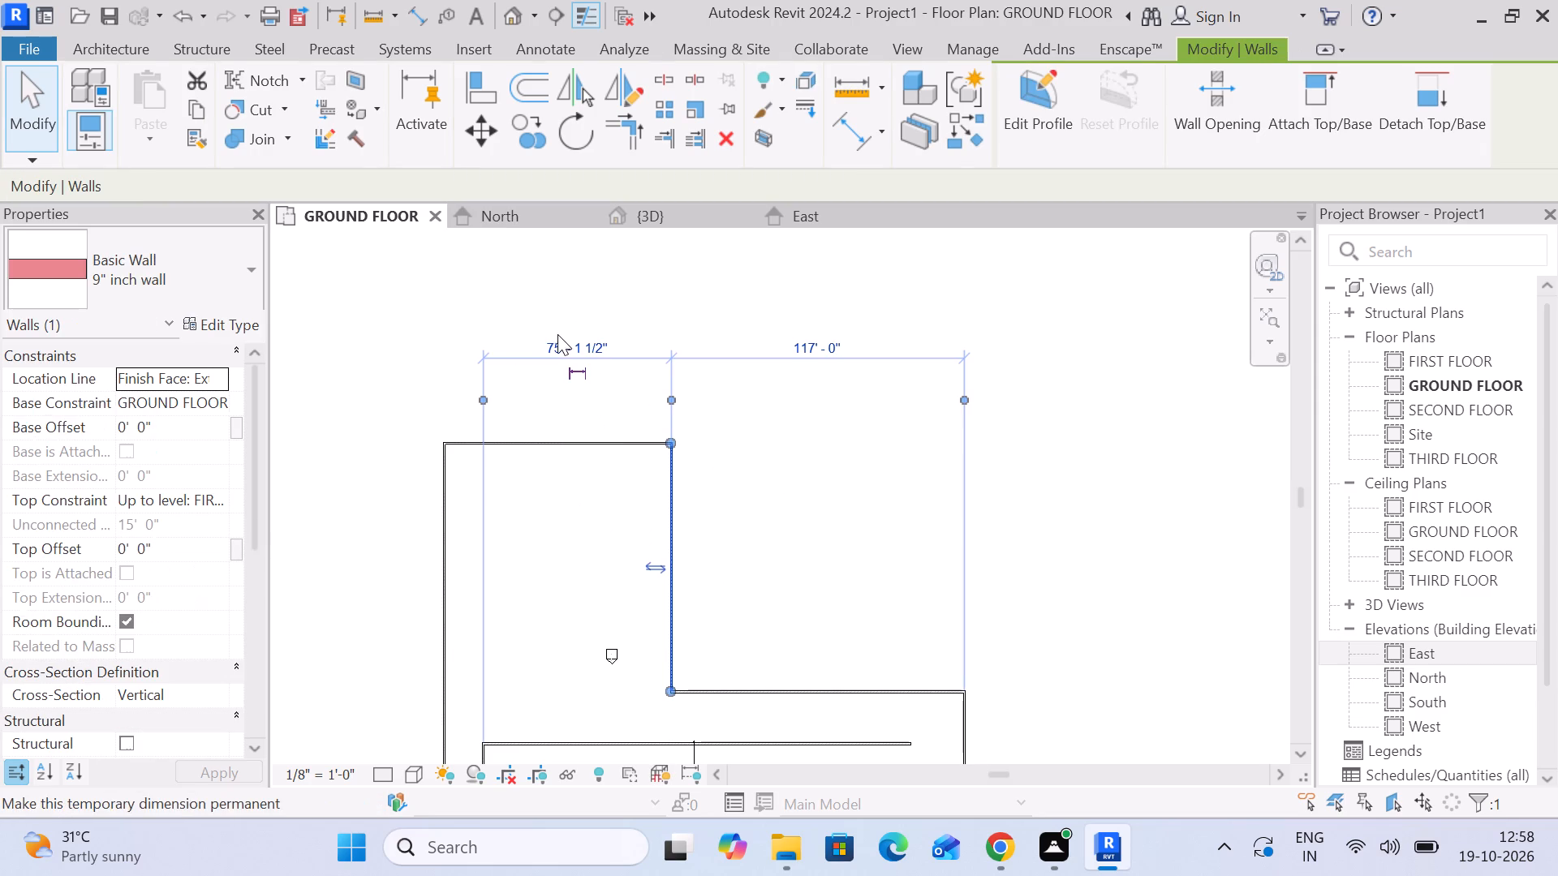
pyautogui.scroll(-1, 601, 388)
pyautogui.click(580, 353)
pyautogui.press('`')
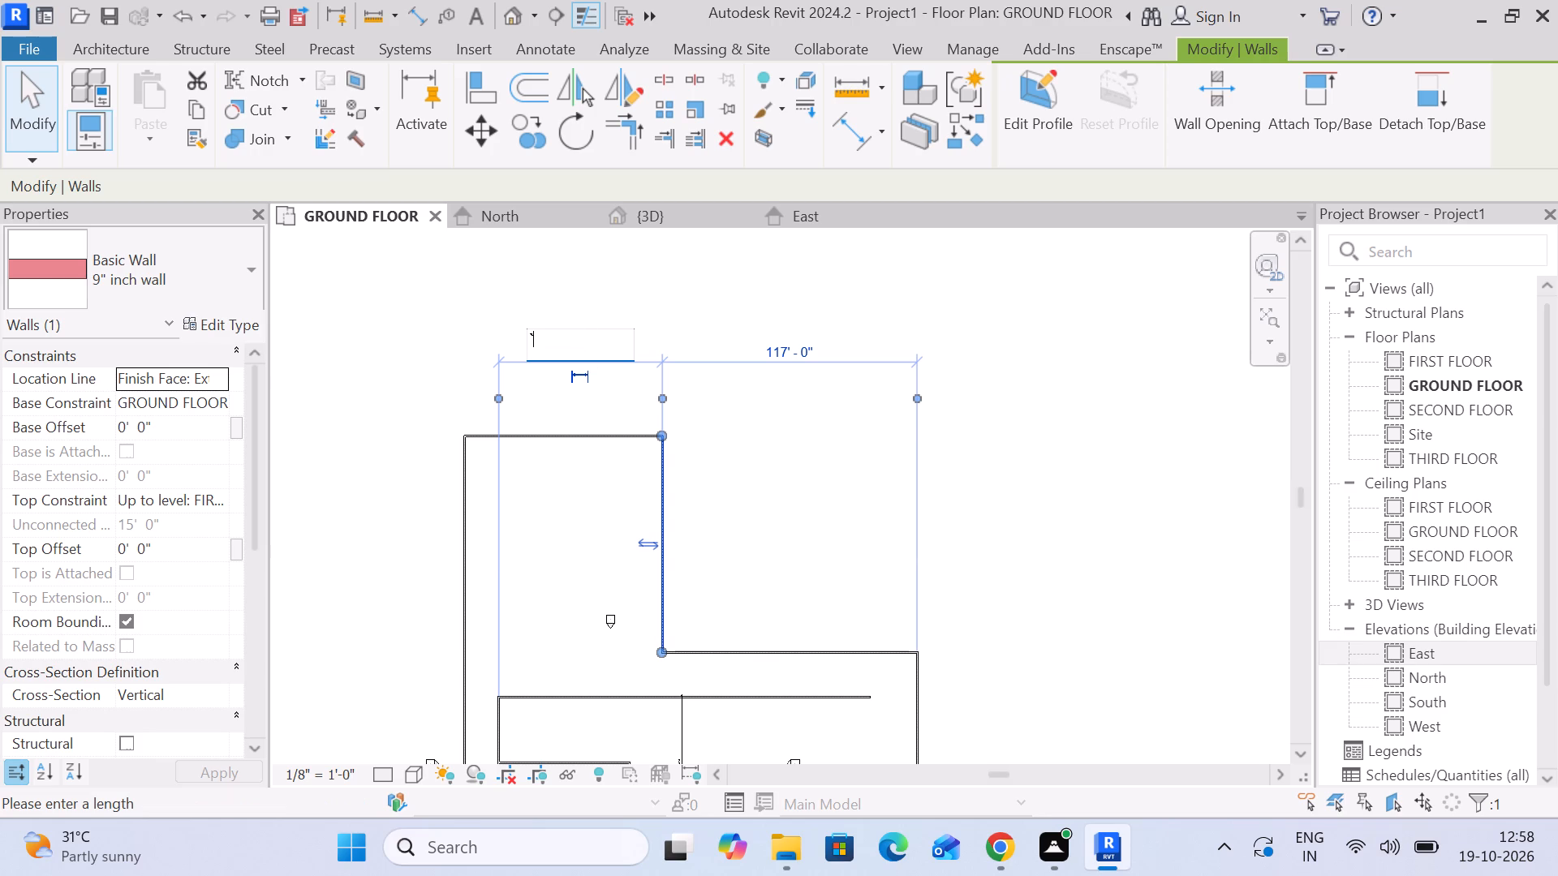
pyautogui.press('BackSpace')
pyautogui.press('1')
pyautogui.write('00')
pyautogui.press("'")
pyautogui.press('Return')
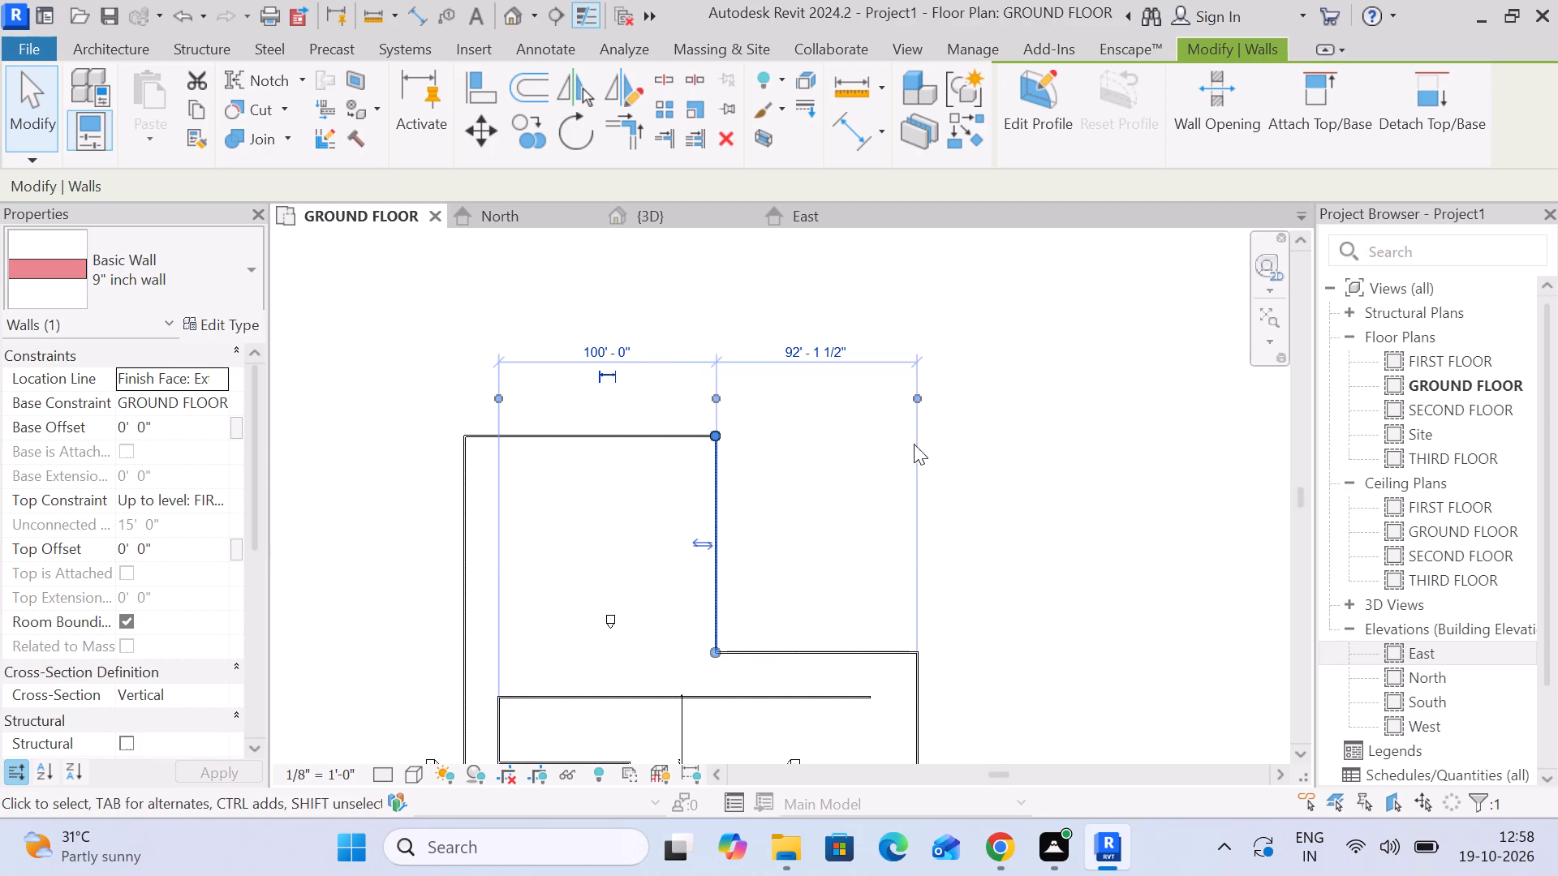
# Set the distance between the northern extension's east wall and the outer wall's easternmost side to 92'.
pyautogui.scroll(3, 721, 492)
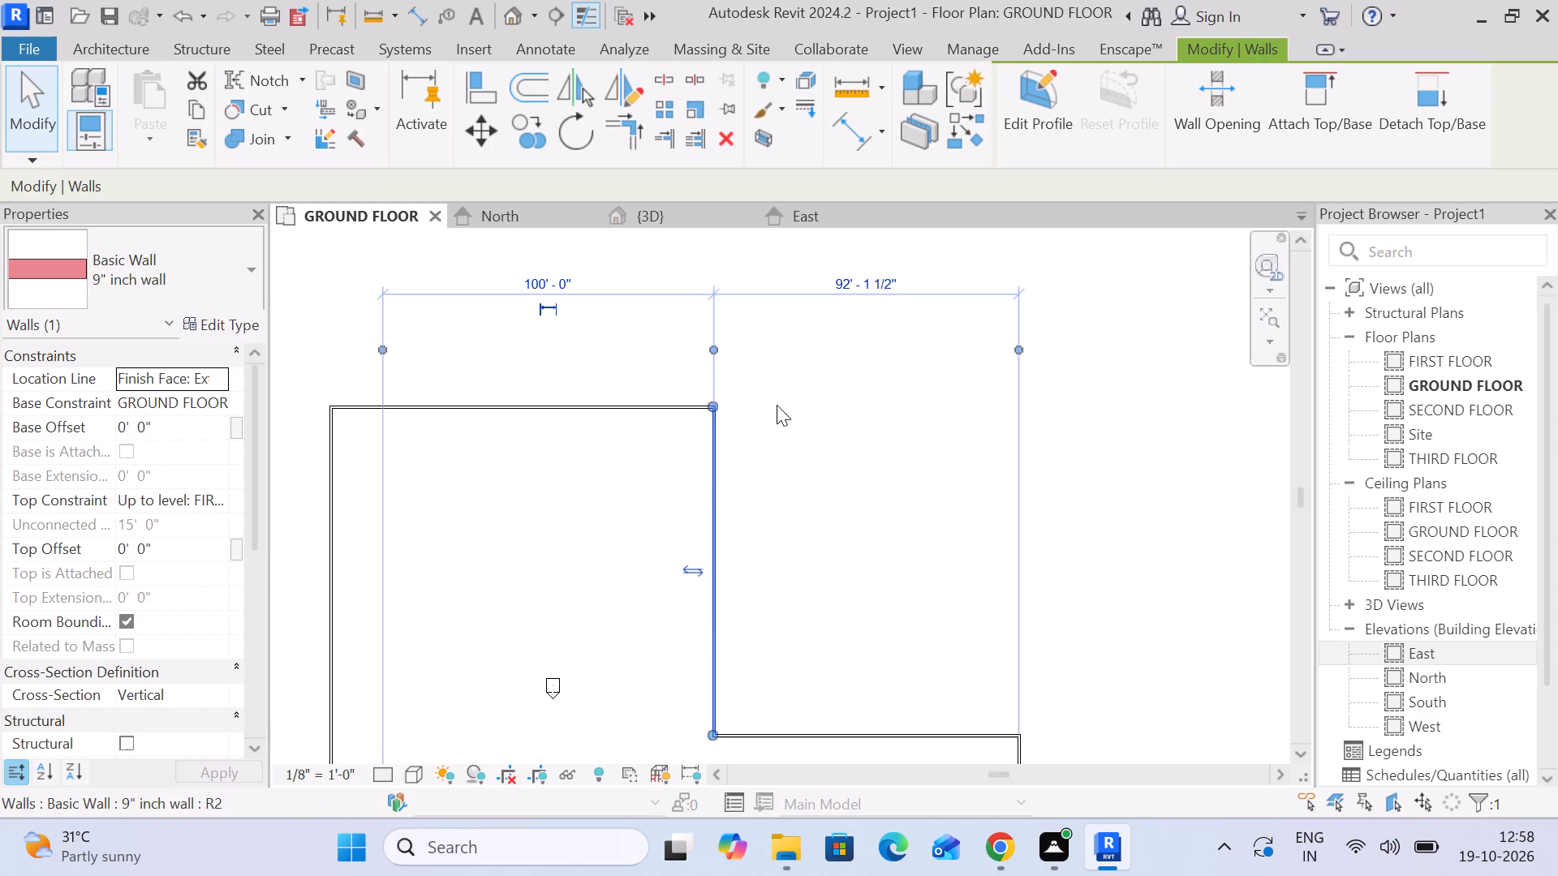
pyautogui.click(867, 294)
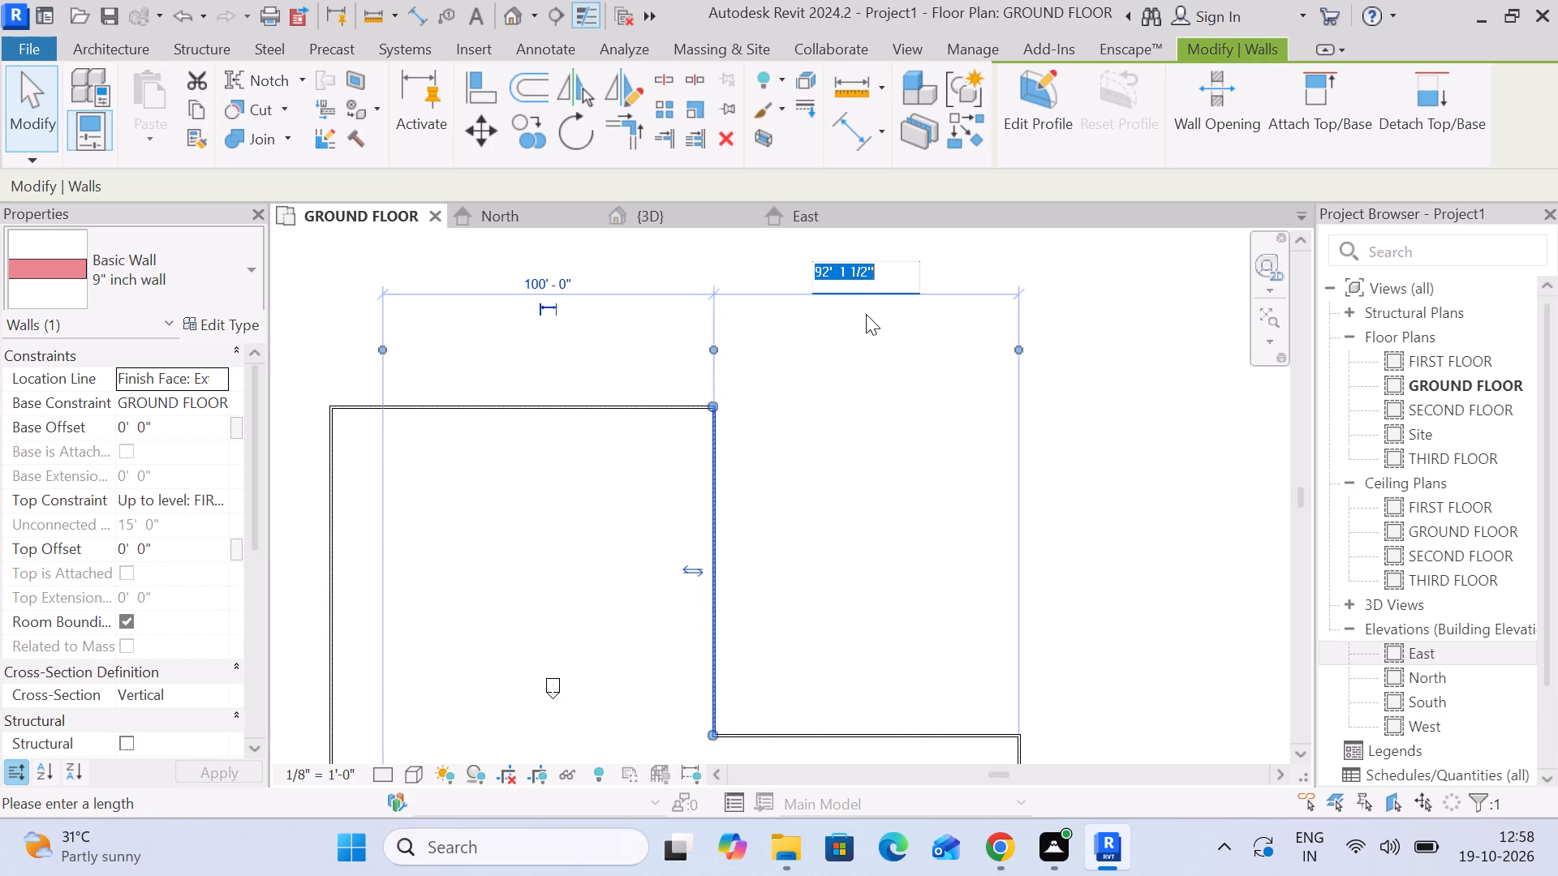
pyautogui.write('92')
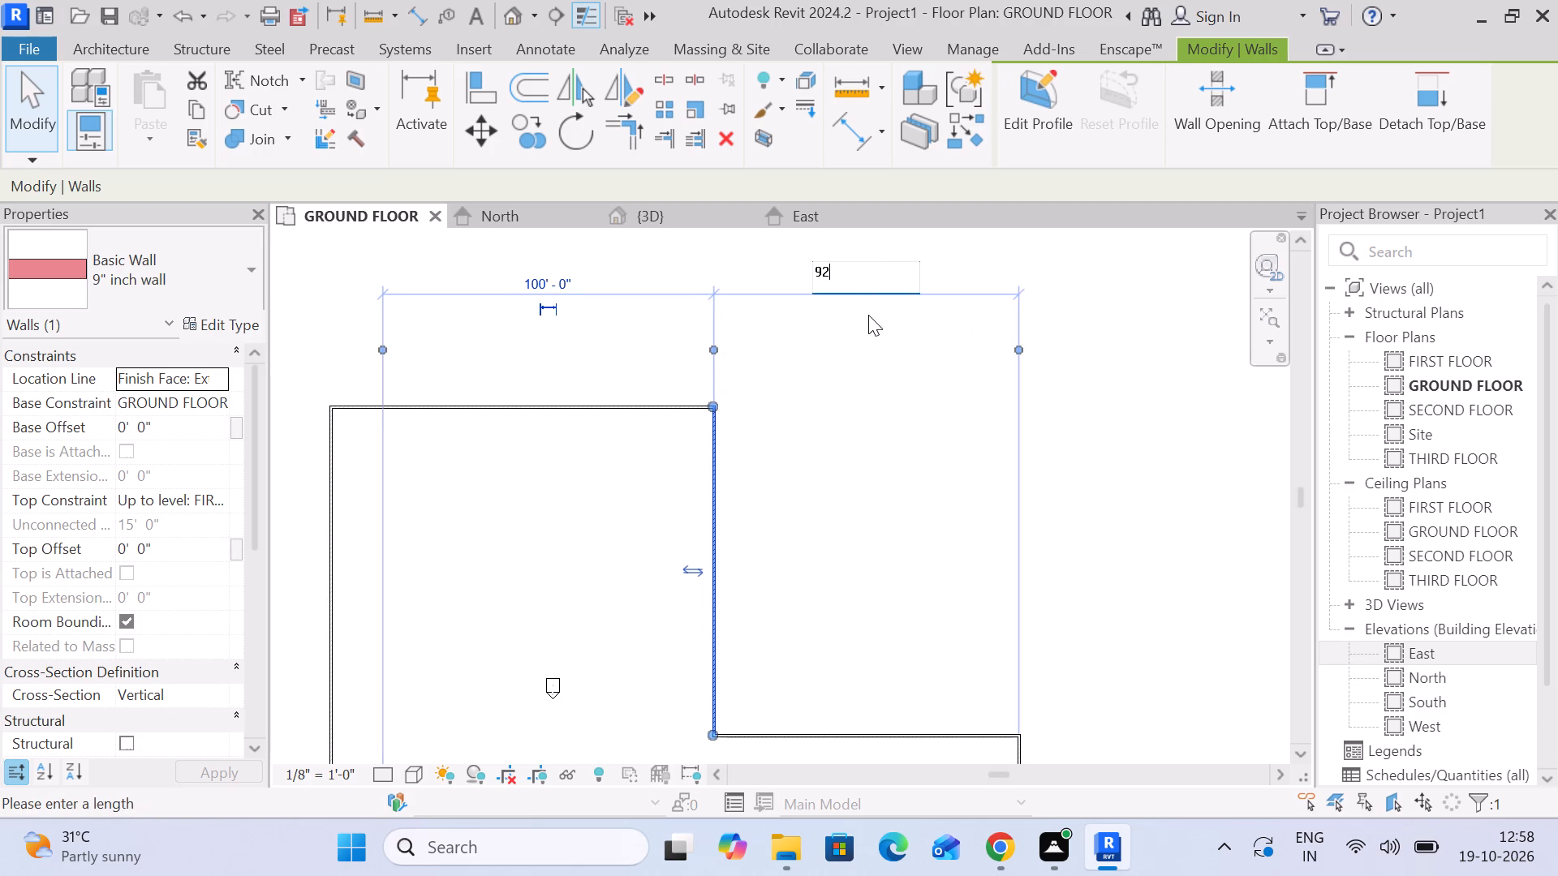
pyautogui.press("'")
pyautogui.press('Return')
pyautogui.click(1166, 416)
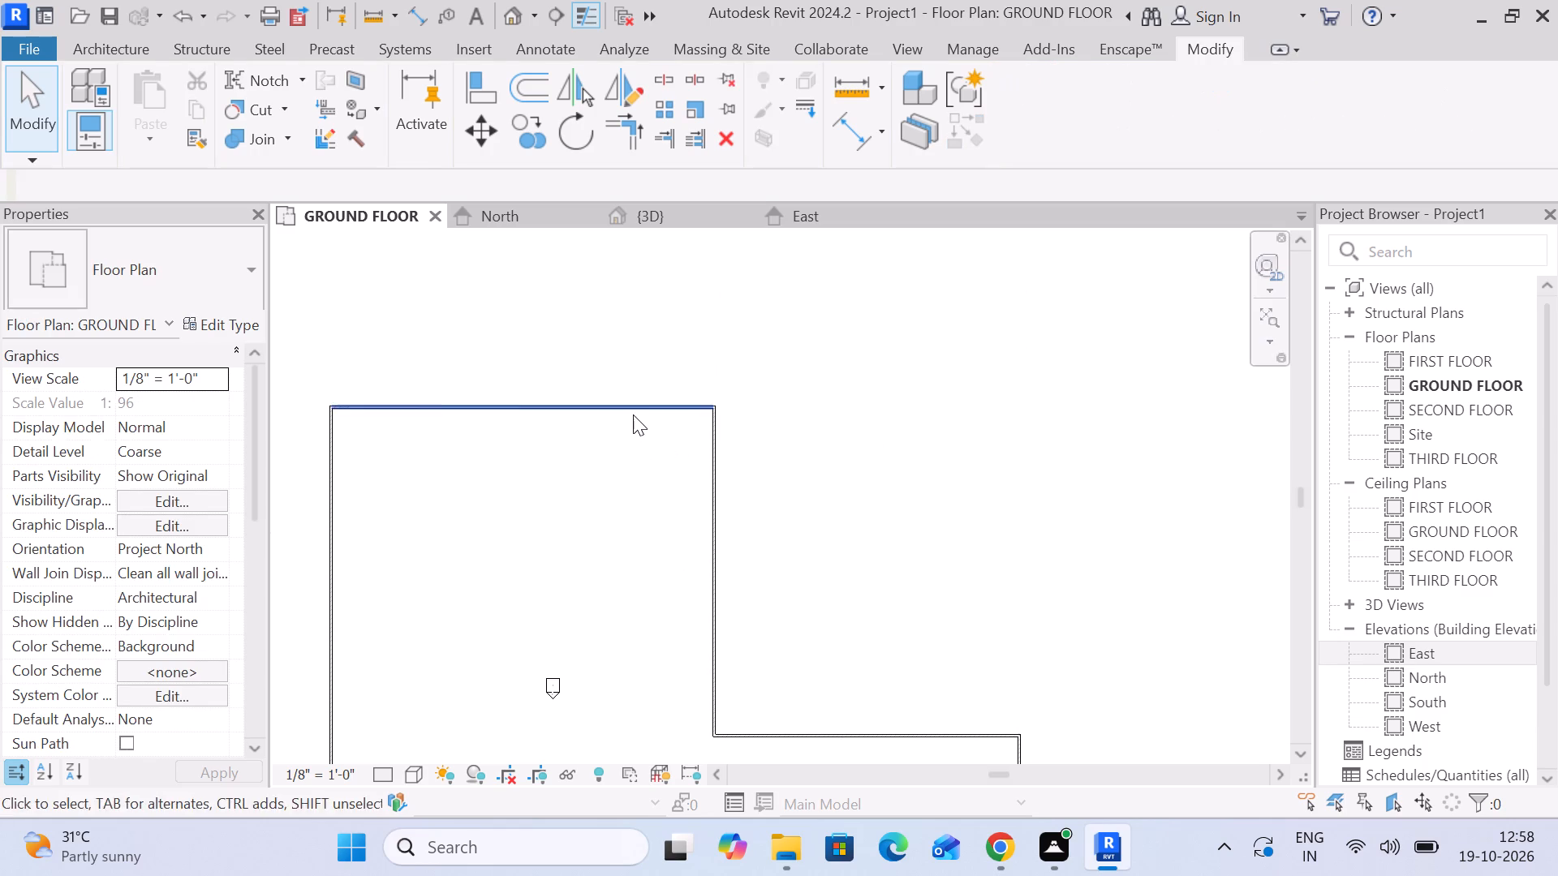
# Measure the northern extension's width between its west and east walls in the GROUND FLOOR plan.
pyautogui.click(633, 414)
pyautogui.scroll(-4, 633, 414)
pyautogui.moveTo(644, 423); pyautogui.dragTo(754, 296, button='middle')
pyautogui.scroll(1, 754, 296)
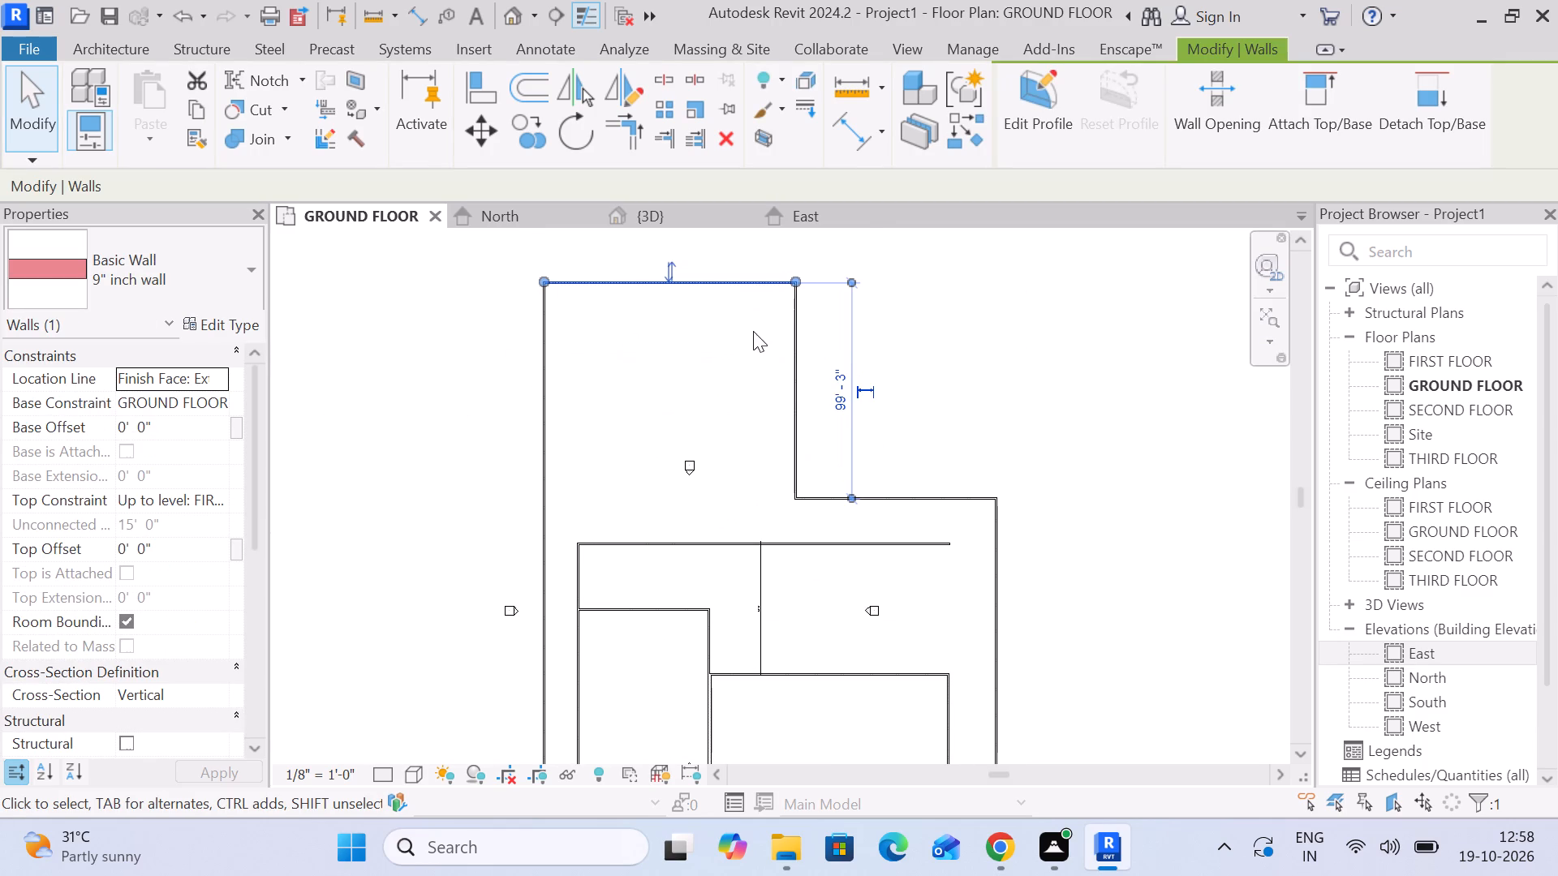
pyautogui.click(849, 148)
pyautogui.scroll(7, 537, 385)
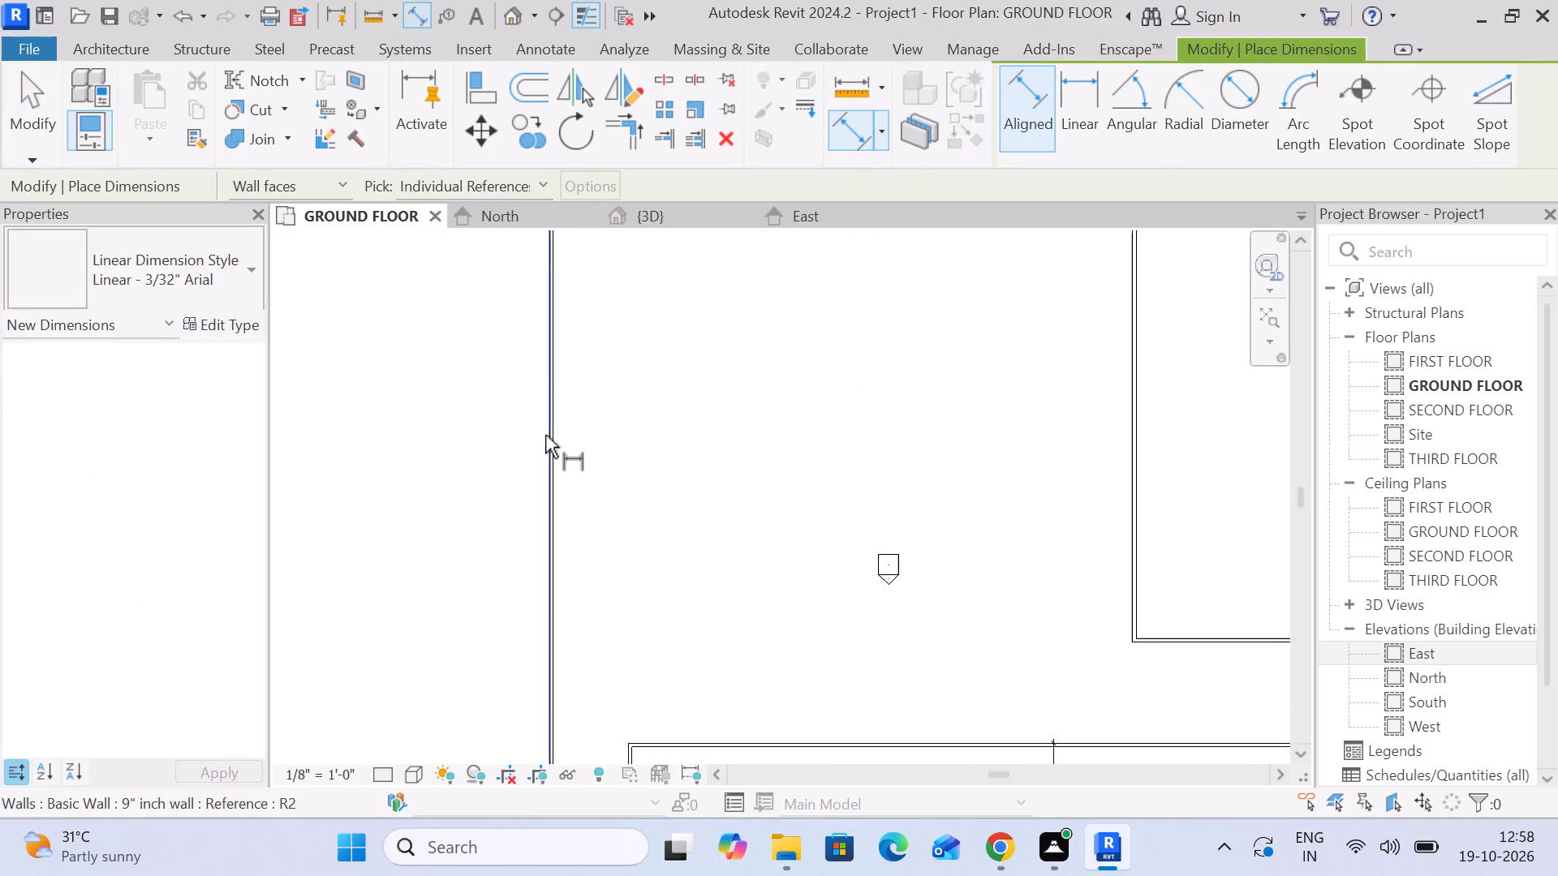
pyautogui.scroll(2, 545, 435)
pyautogui.moveTo(545, 435); pyautogui.dragTo(553, 432)
pyautogui.scroll(-4, 845, 419)
pyautogui.moveTo(938, 439); pyautogui.dragTo(572, 453, button='middle')
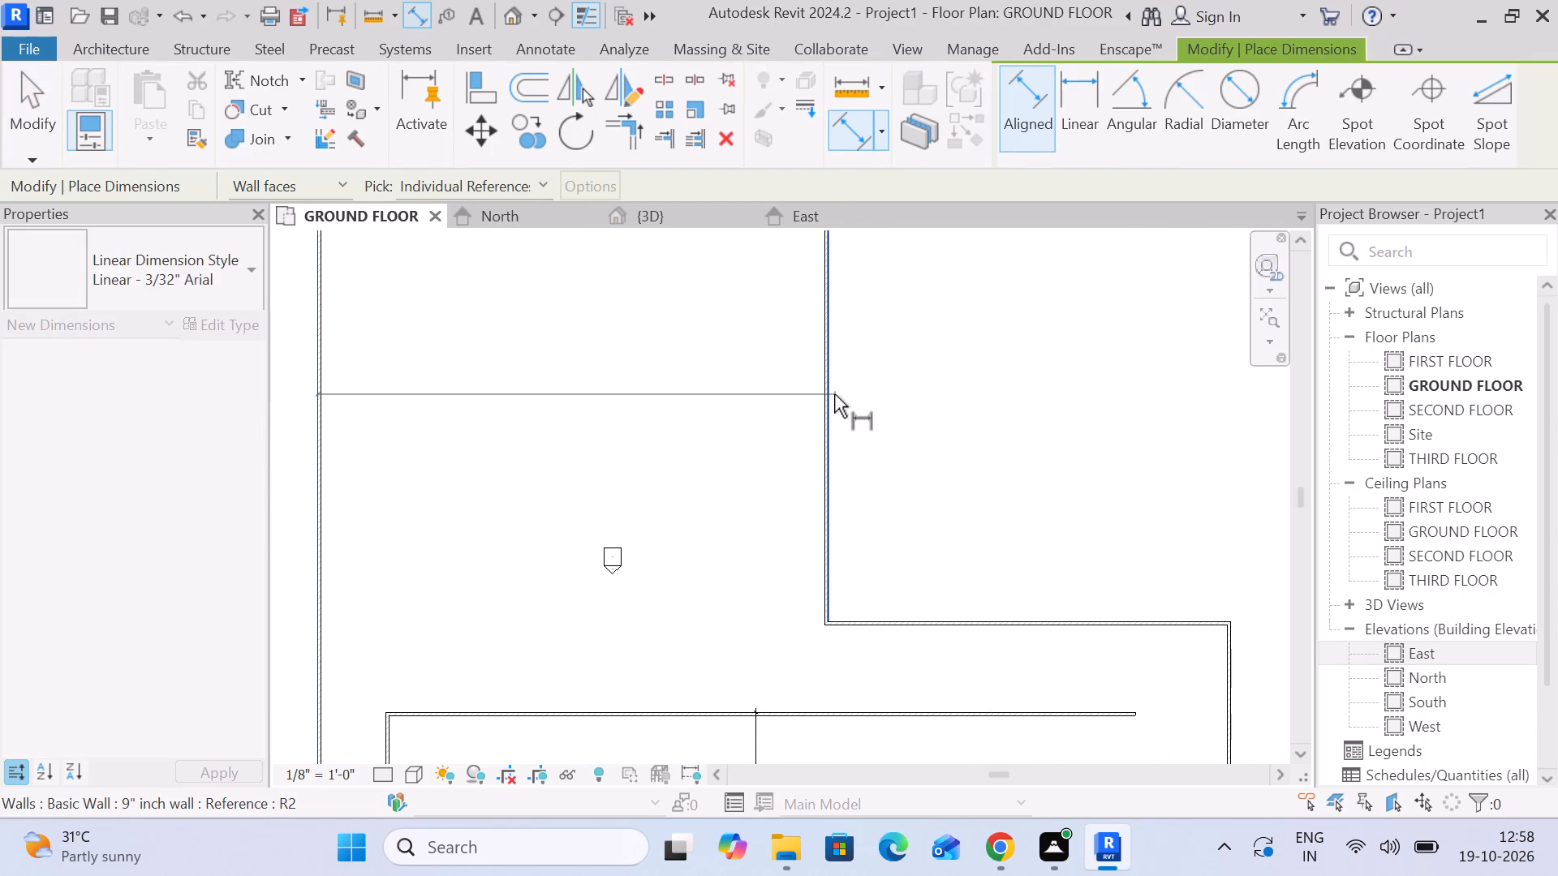
pyautogui.click(834, 394)
pyautogui.scroll(10, 589, 378)
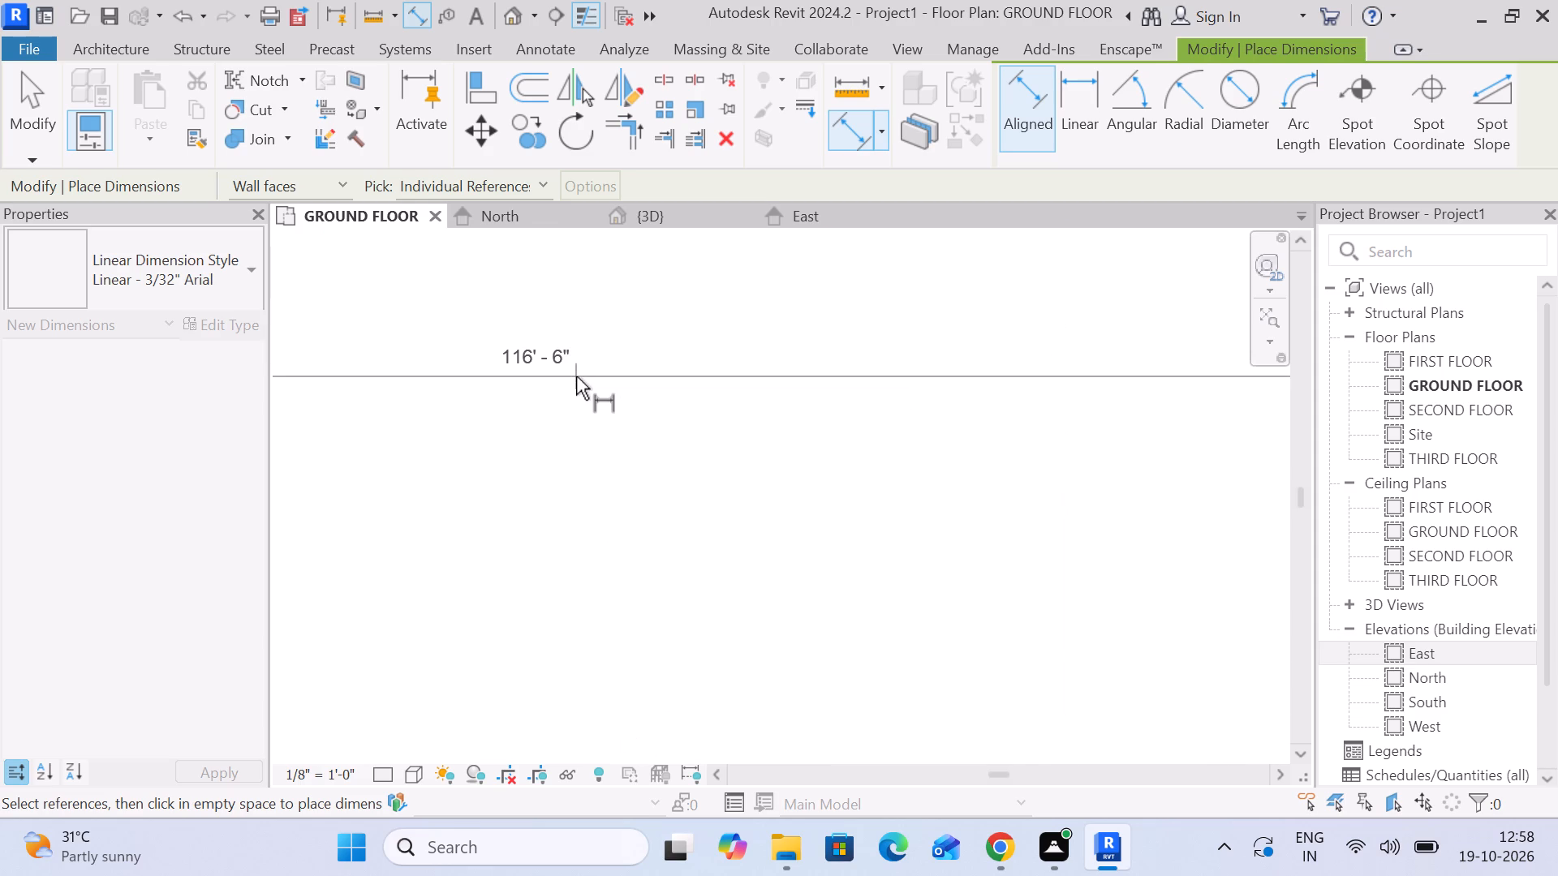
pyautogui.press('Escape')
# Measure the gap between the long inner wall and the outer wall segment east of the northern extension.
pyautogui.scroll(-11, 575, 378)
pyautogui.moveTo(661, 440); pyautogui.dragTo(669, 324, button='middle')
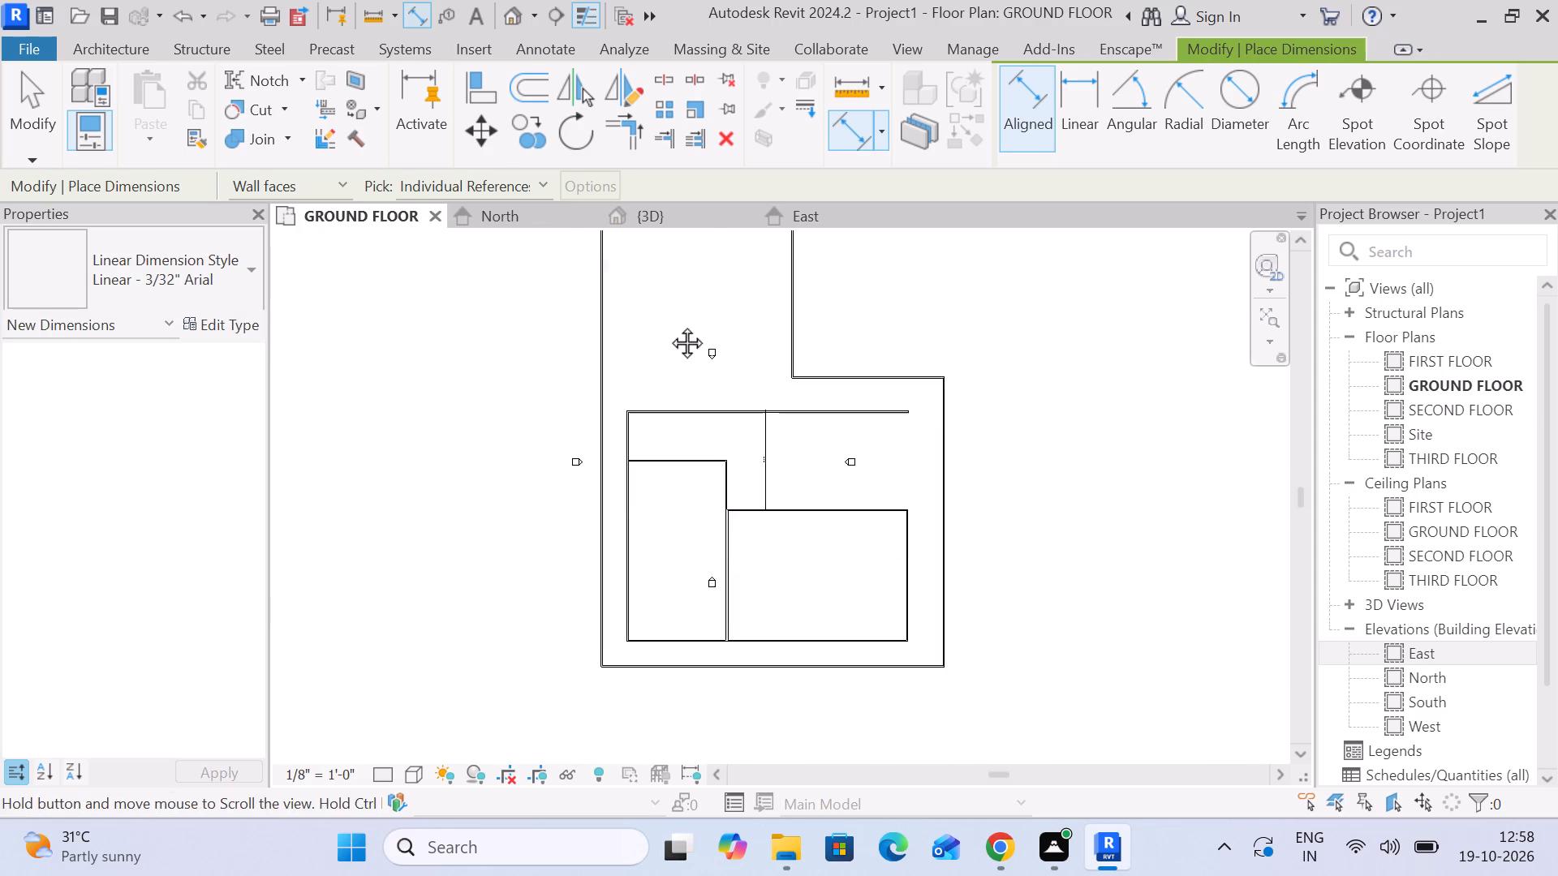
pyautogui.moveTo(669, 324); pyautogui.dragTo(665, 324, button='middle')
pyautogui.scroll(13, 876, 401)
pyautogui.moveTo(824, 412); pyautogui.dragTo(795, 575, button='middle')
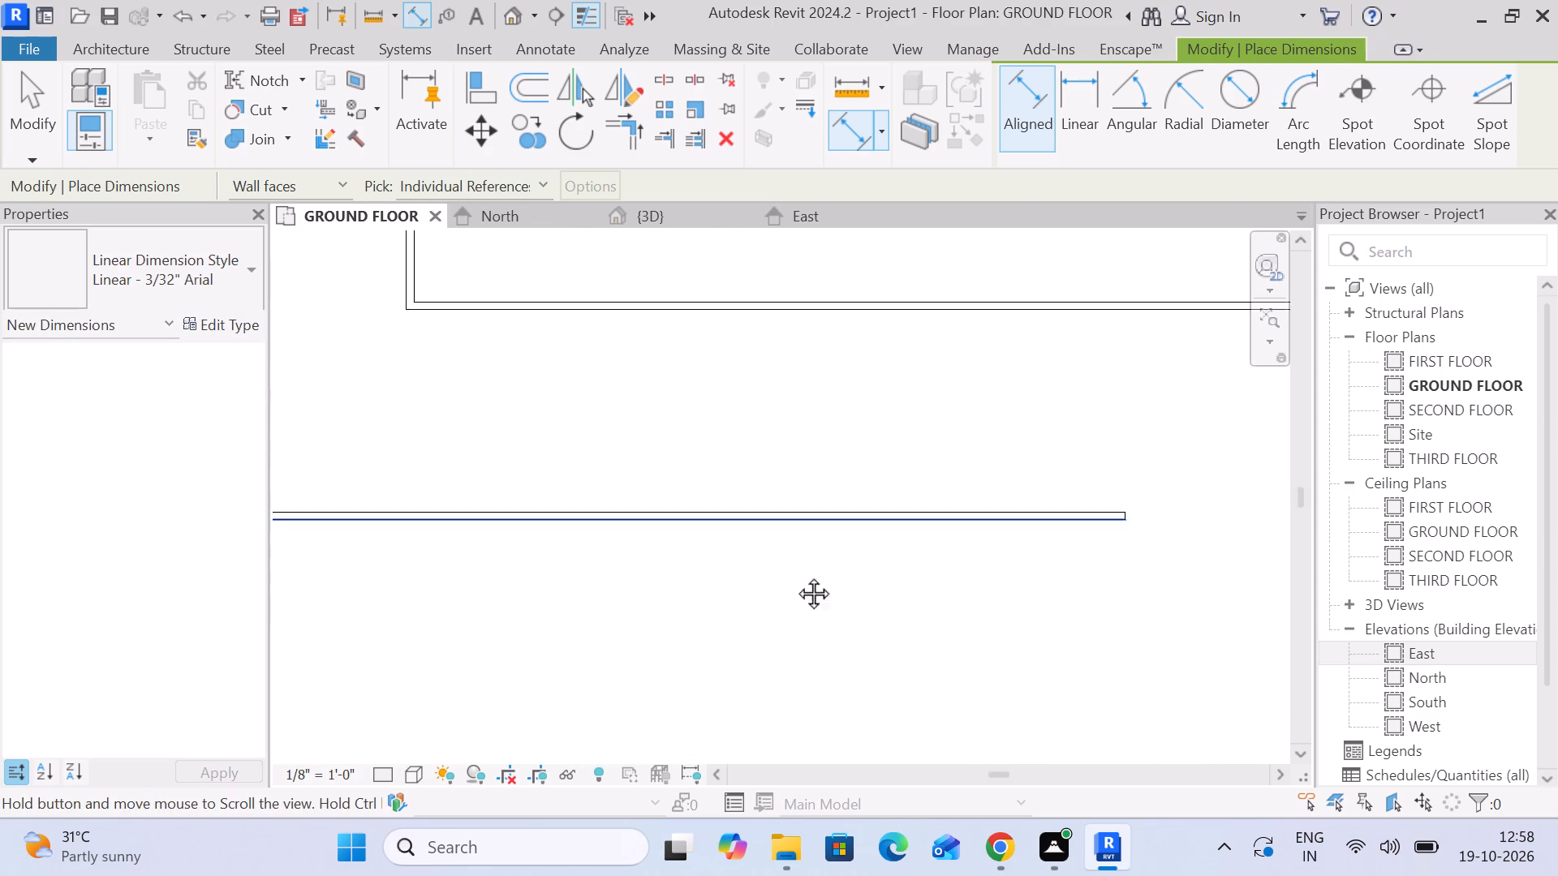
pyautogui.moveTo(795, 575); pyautogui.dragTo(794, 589, button='middle')
pyautogui.click(804, 573)
pyautogui.click(809, 377)
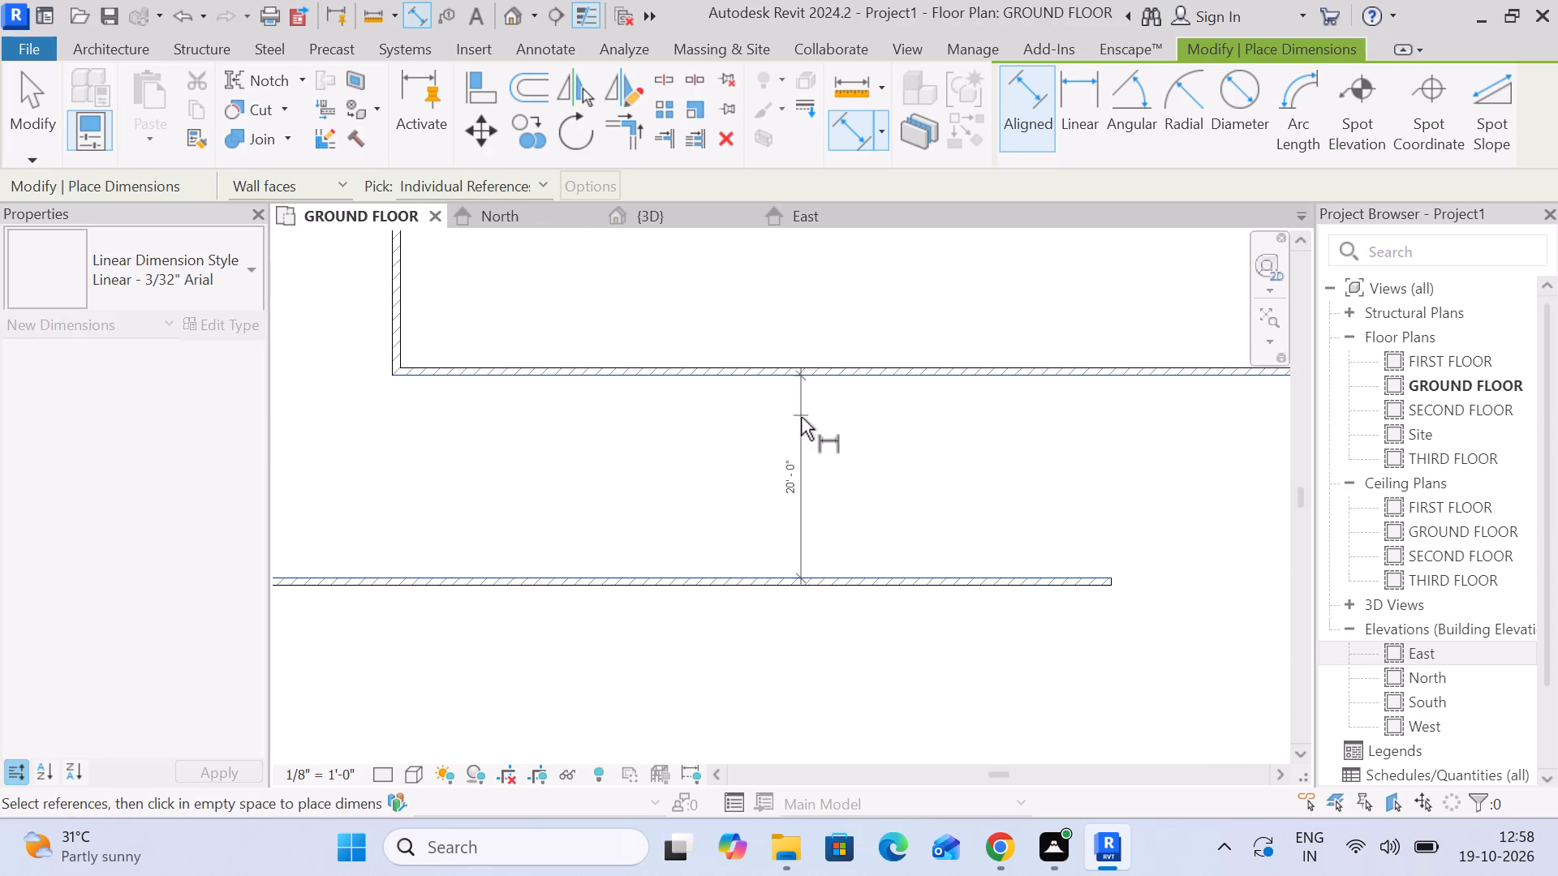
pyautogui.press('Escape')
pyautogui.scroll(-3, 817, 458)
pyautogui.scroll(4, 817, 459)
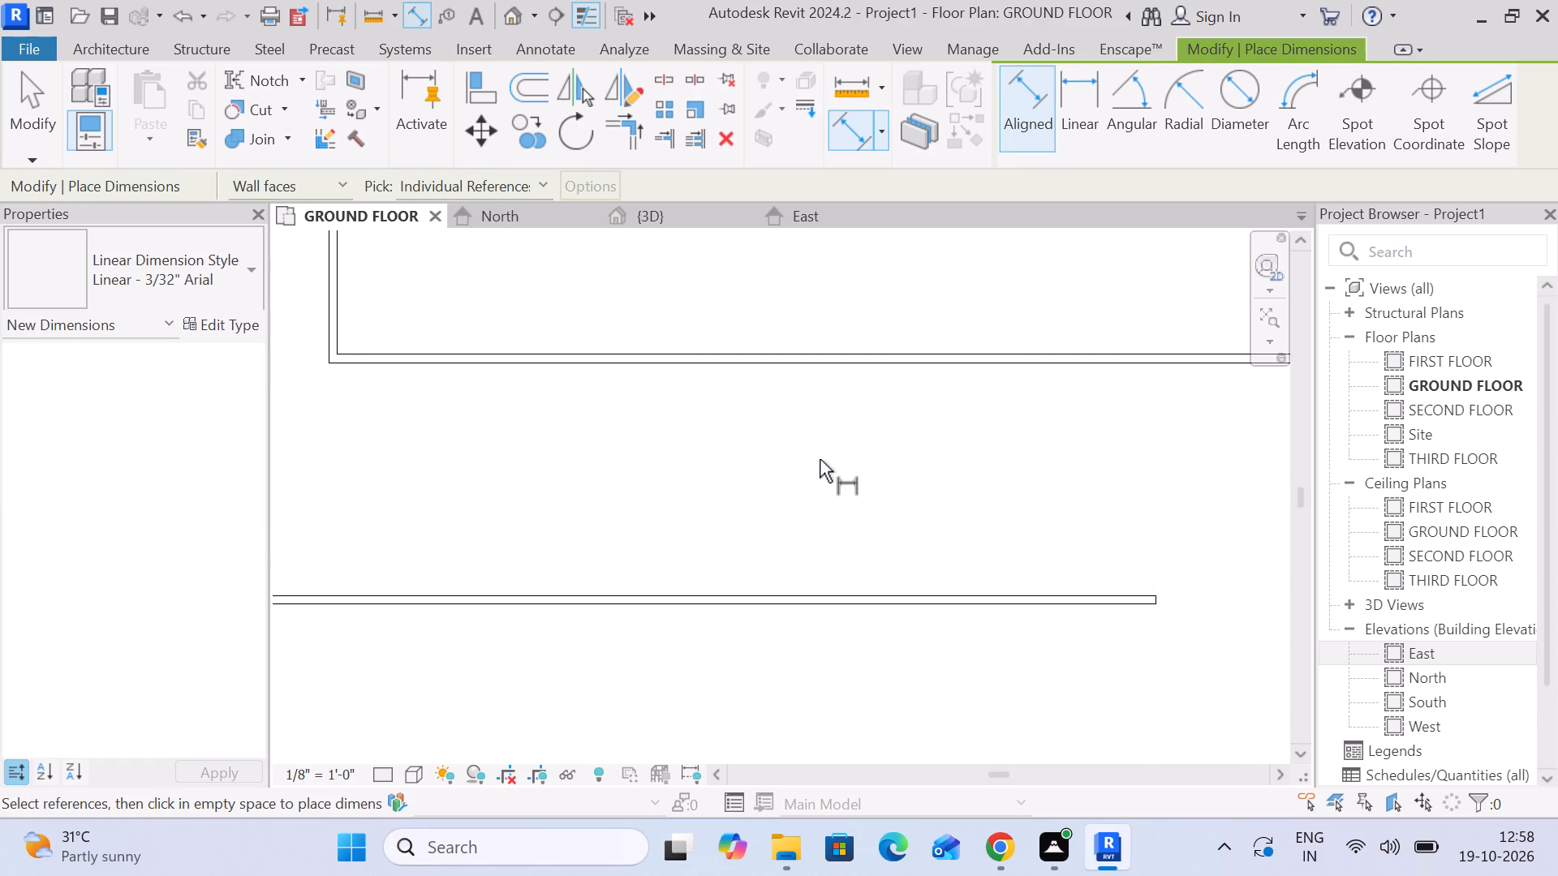
pyautogui.click(820, 586)
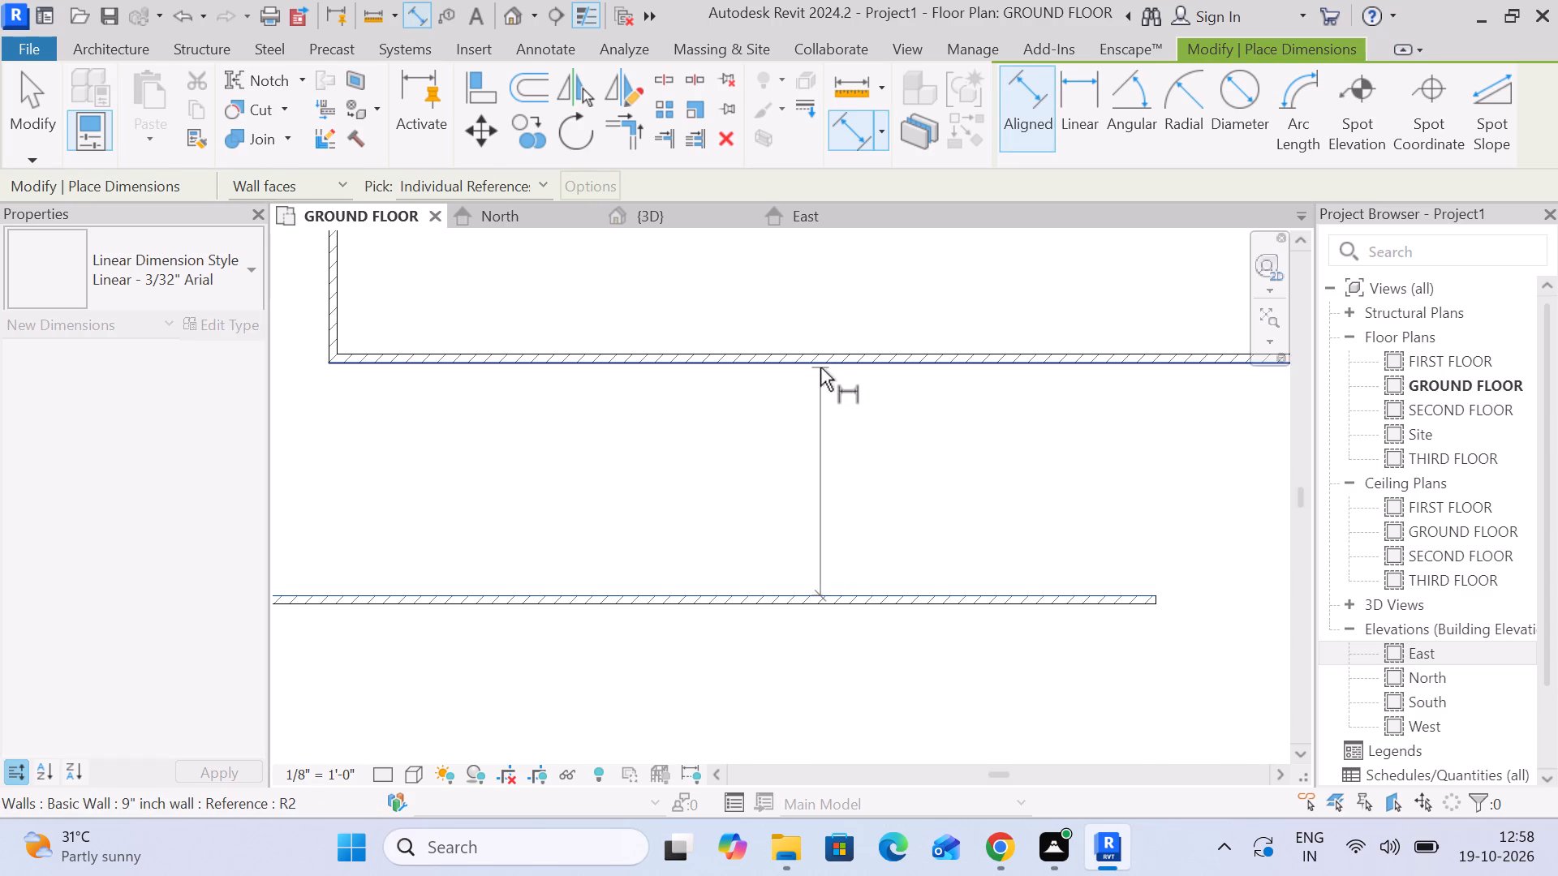
pyautogui.click(822, 366)
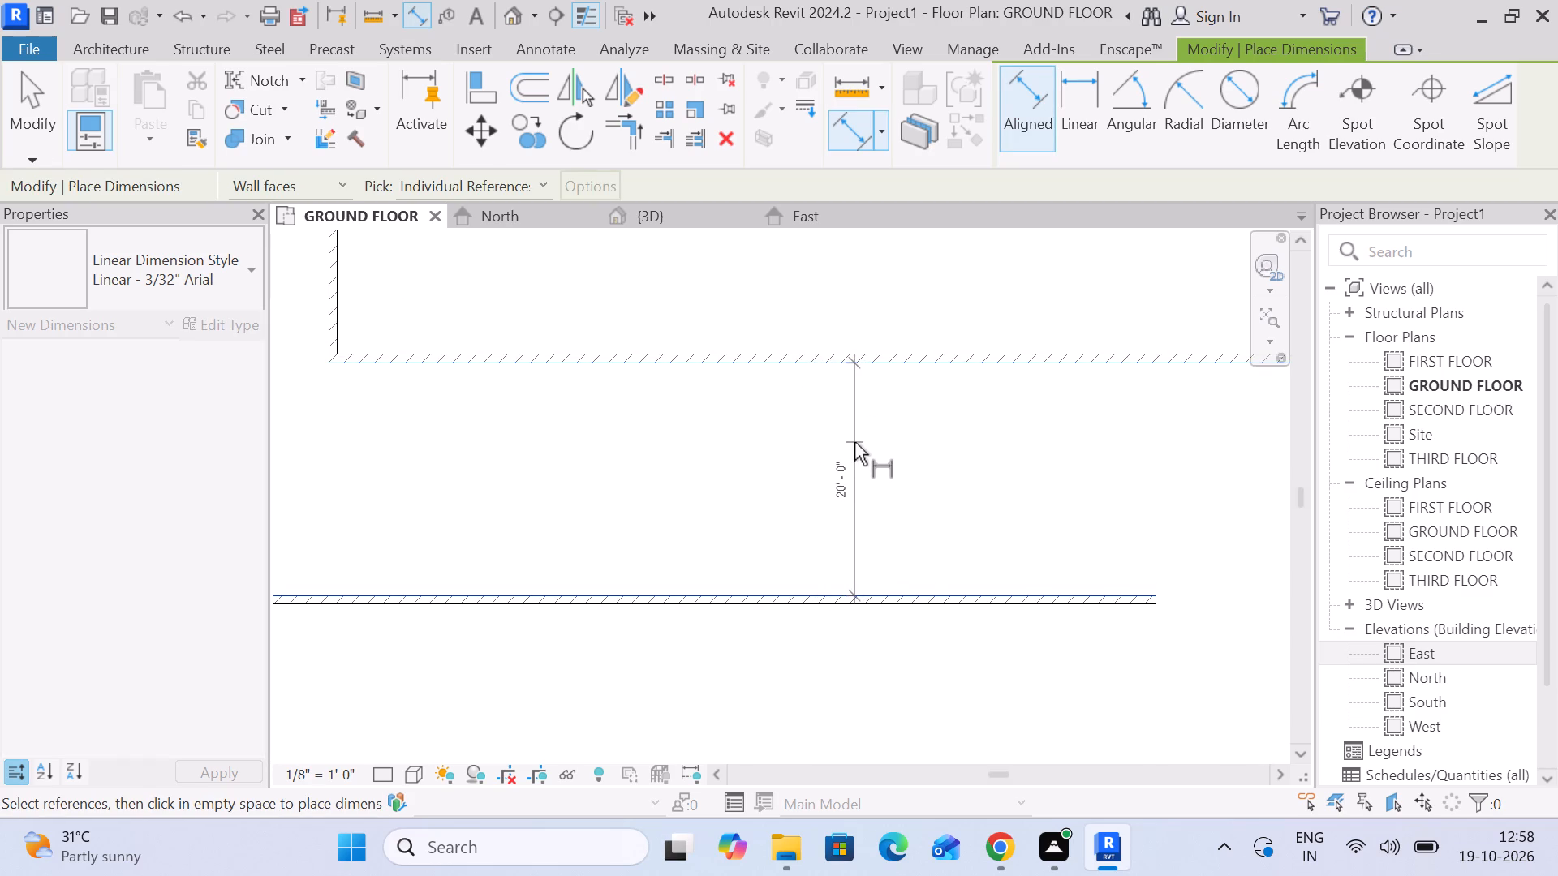
pyautogui.press('Escape')
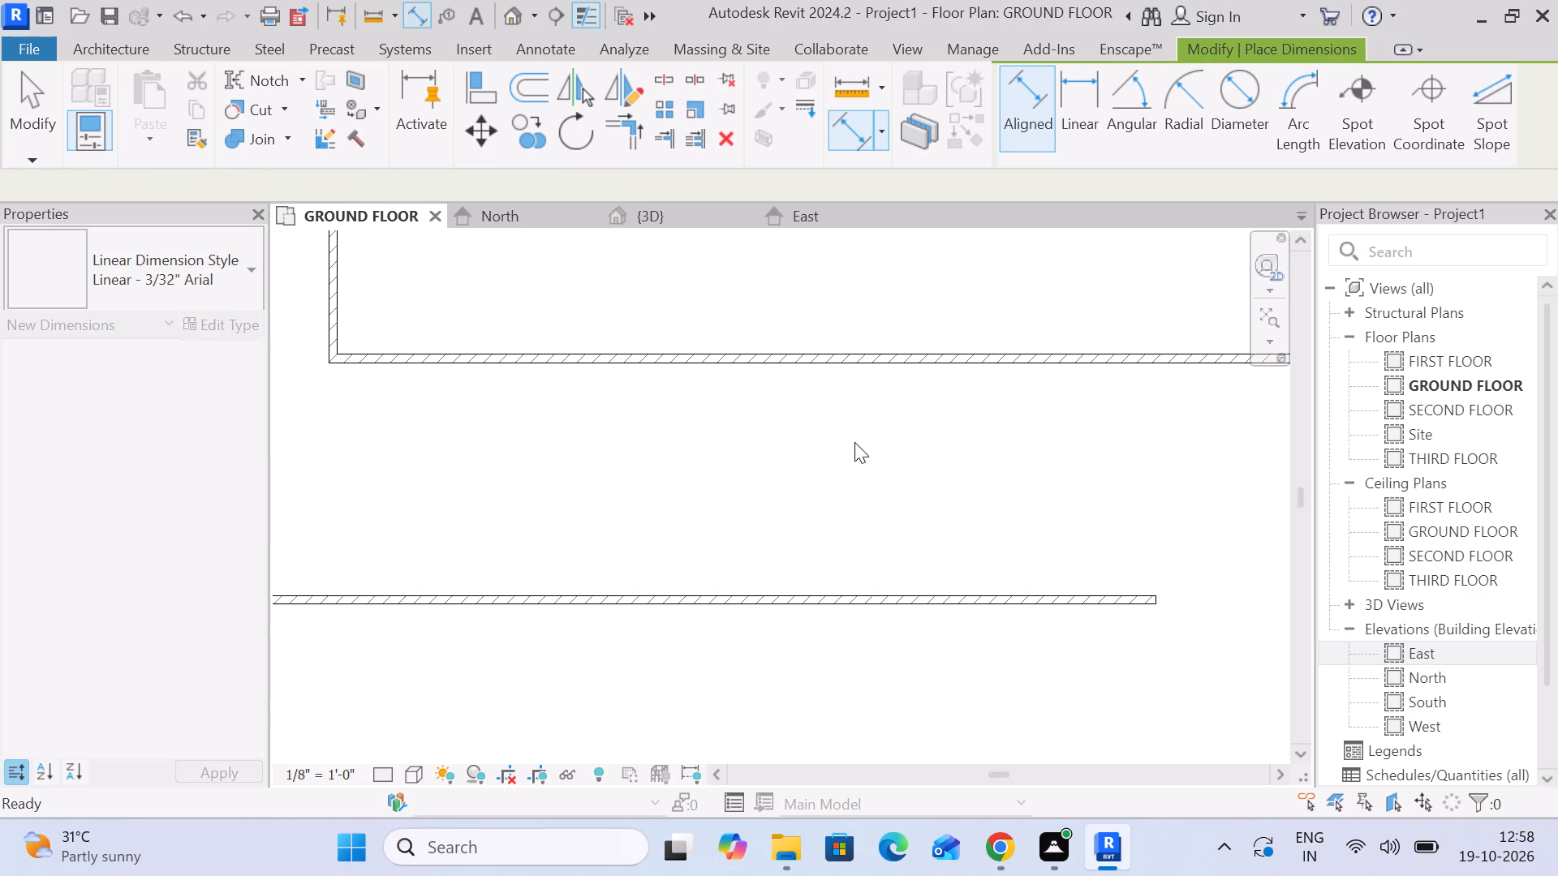
# Dimension from the long inner wall's north face to the far face of the outer wall east of the extension and set it to 21'.
pyautogui.click(893, 587)
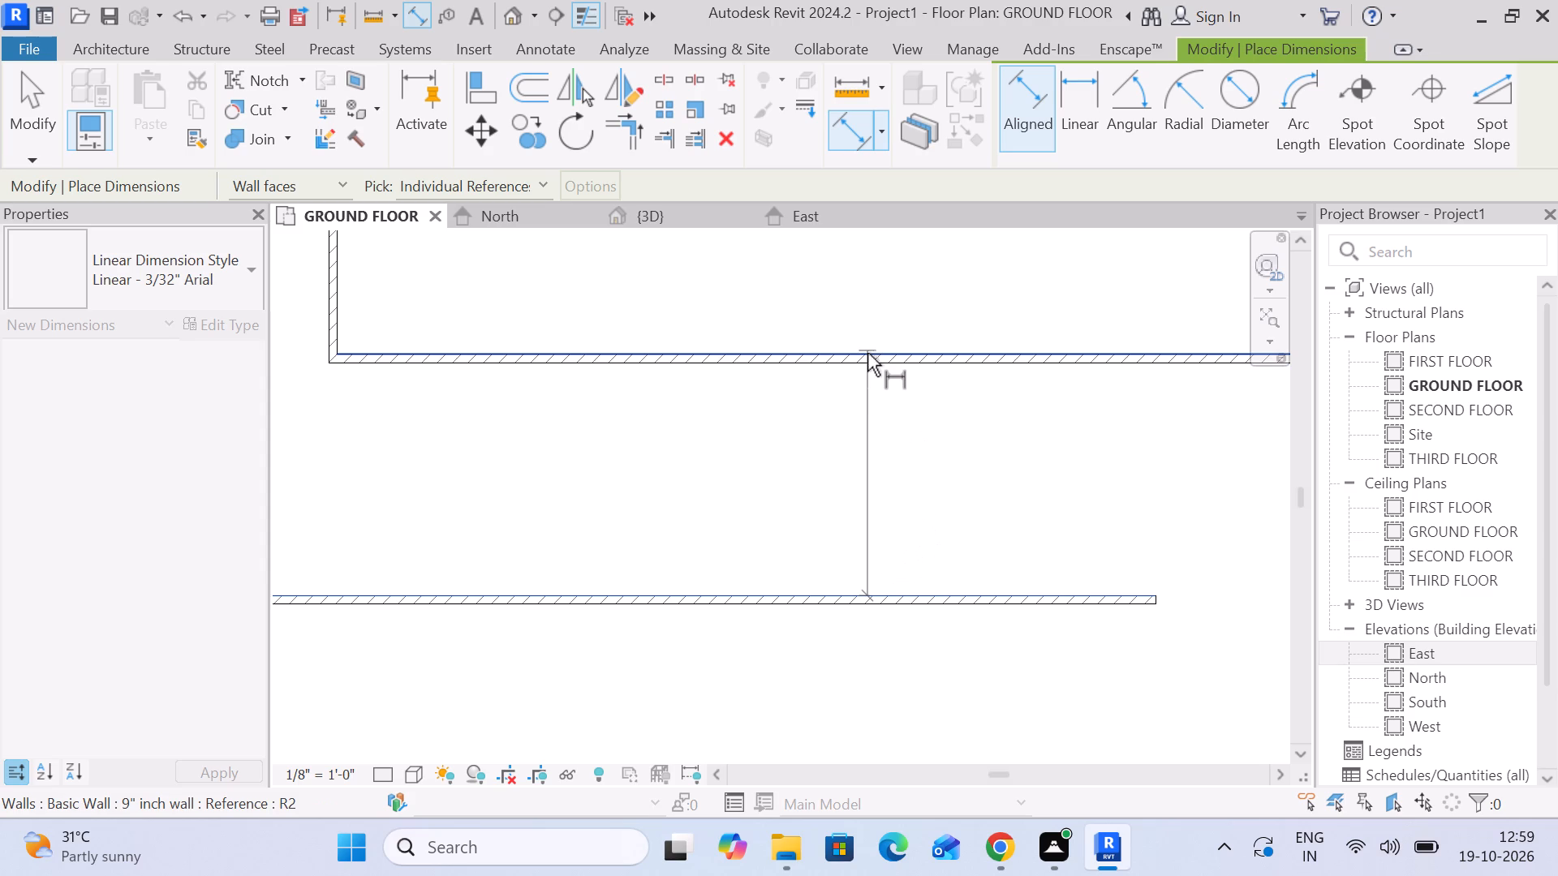
pyautogui.click(867, 354)
pyautogui.click(919, 452)
pyautogui.scroll(5, 922, 461)
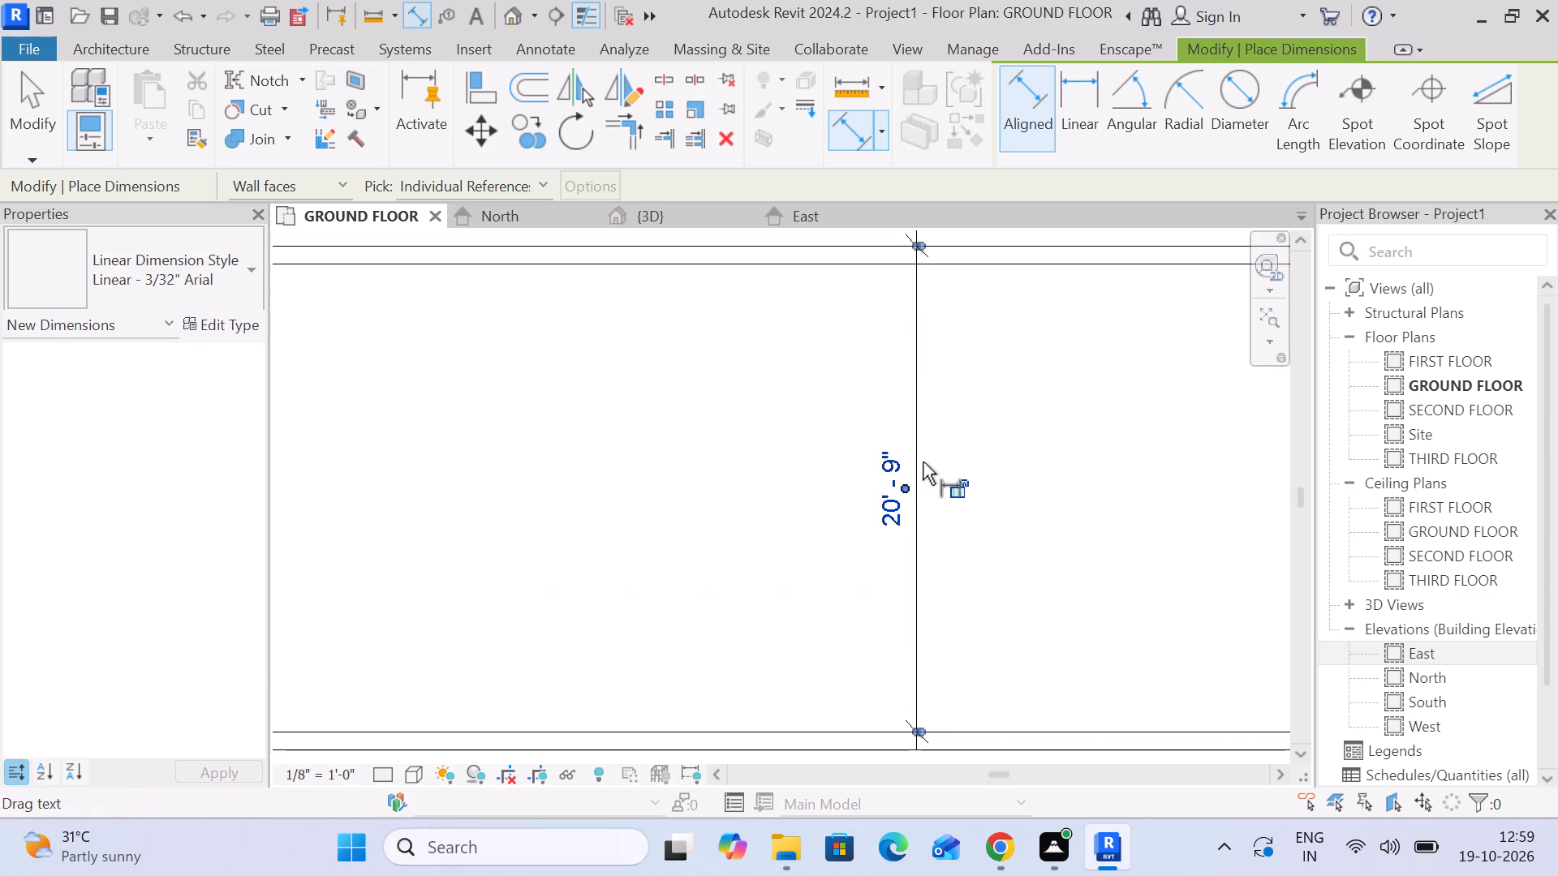
pyautogui.moveTo(990, 516); pyautogui.dragTo(897, 522, button='middle')
pyautogui.moveTo(67, 119); pyautogui.dragTo(58, 118)
pyautogui.click(50, 117)
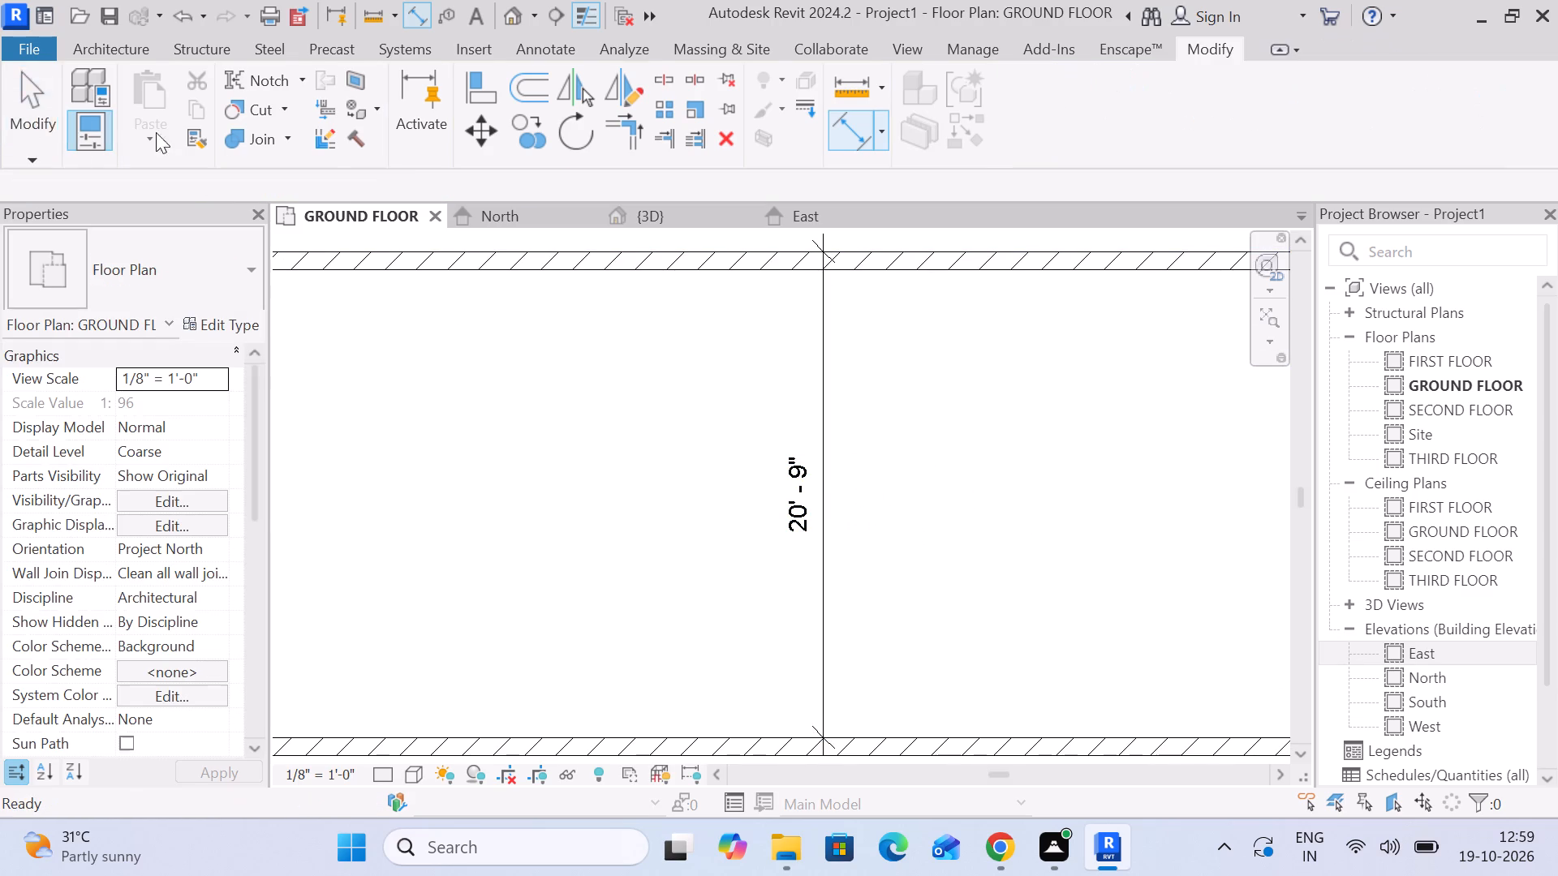
pyautogui.click(910, 271)
pyautogui.click(803, 515)
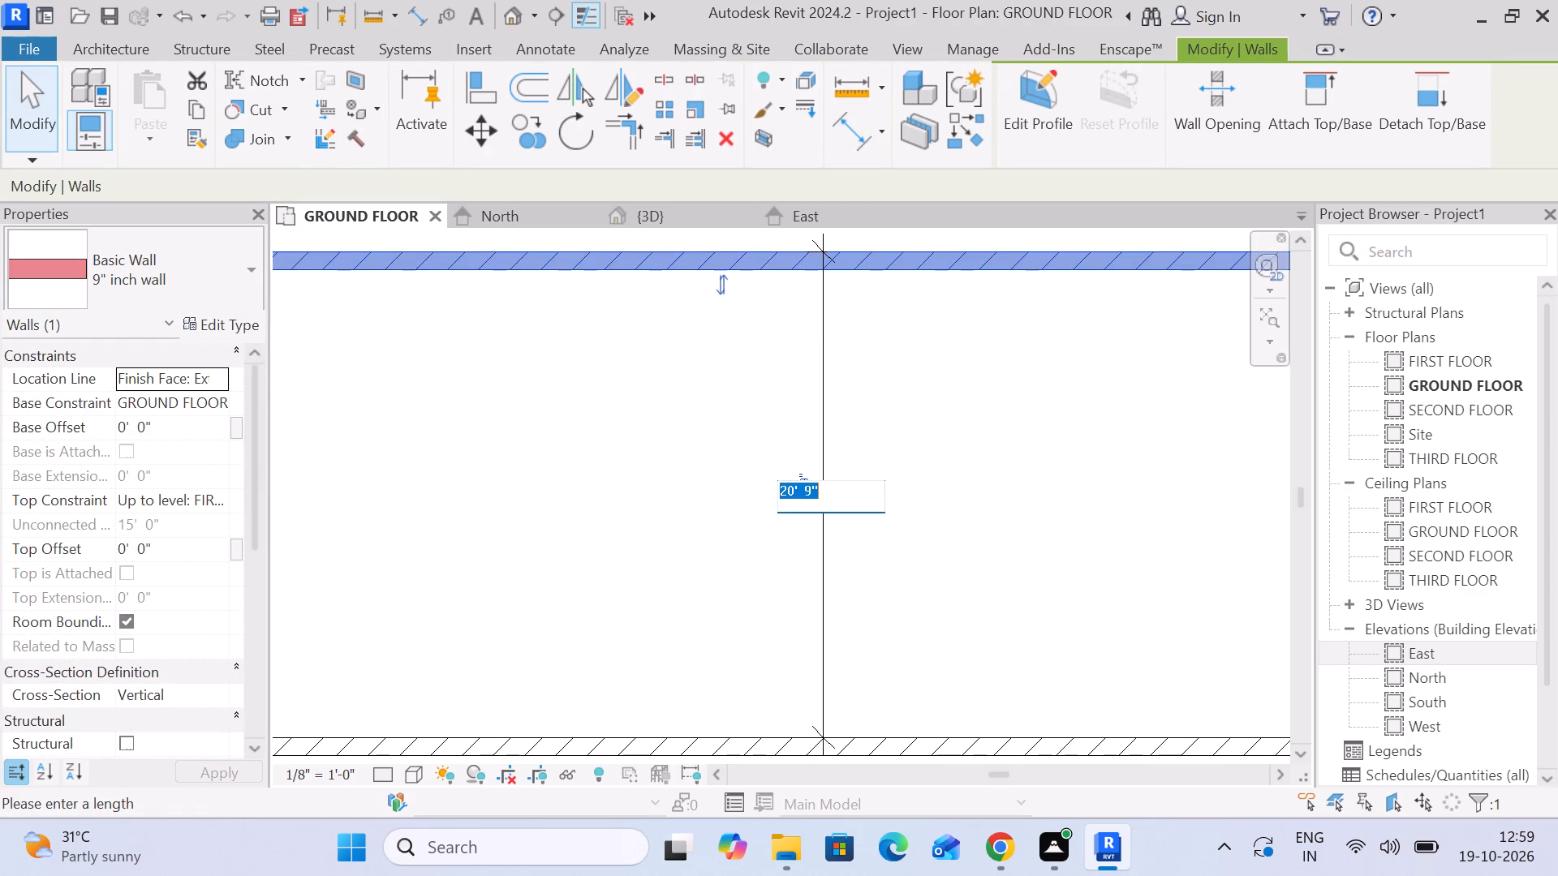
pyautogui.write('21')
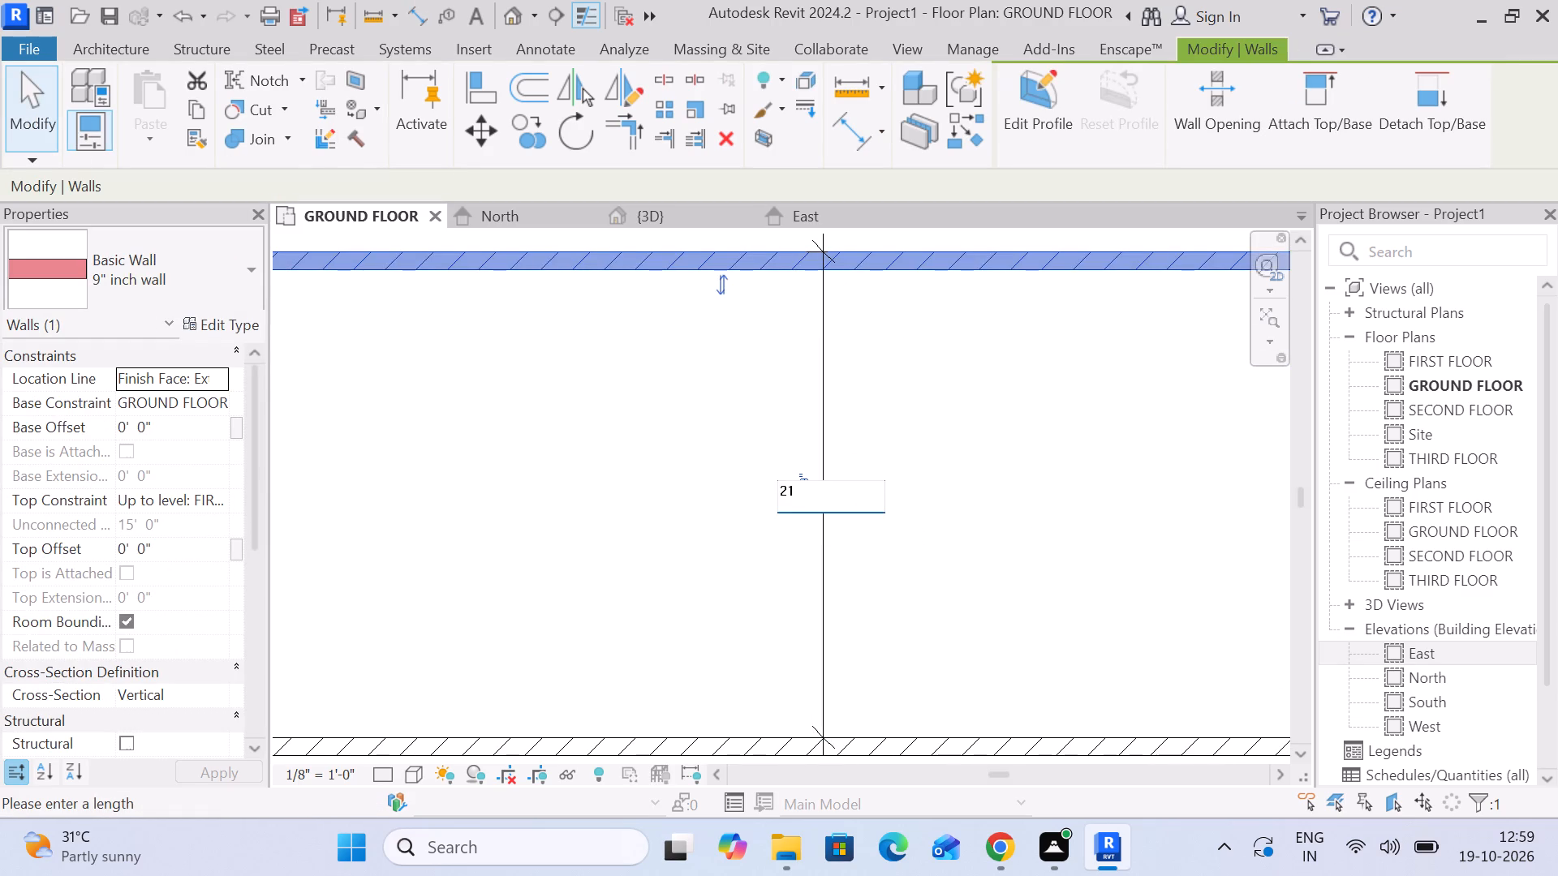
pyautogui.press('Return')
pyautogui.click(1059, 498)
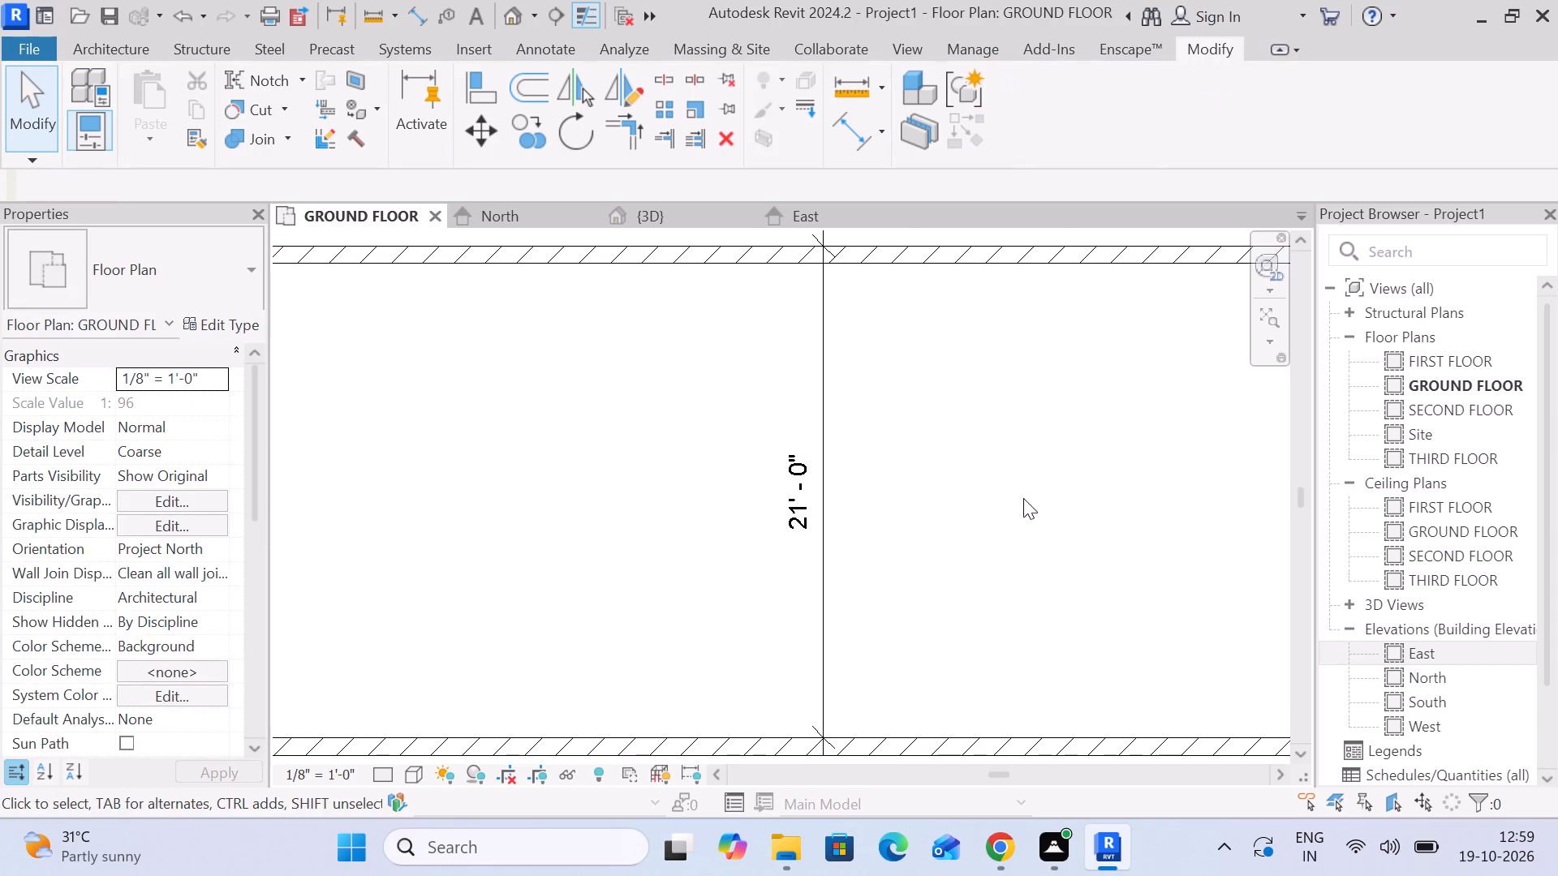
# Delete the two dimensions running from the long inner wall to the outer wall and to the eastern inner block.
pyautogui.scroll(-4, 1021, 501)
pyautogui.moveTo(1018, 536); pyautogui.dragTo(952, 536, button='middle')
pyautogui.scroll(-4, 950, 536)
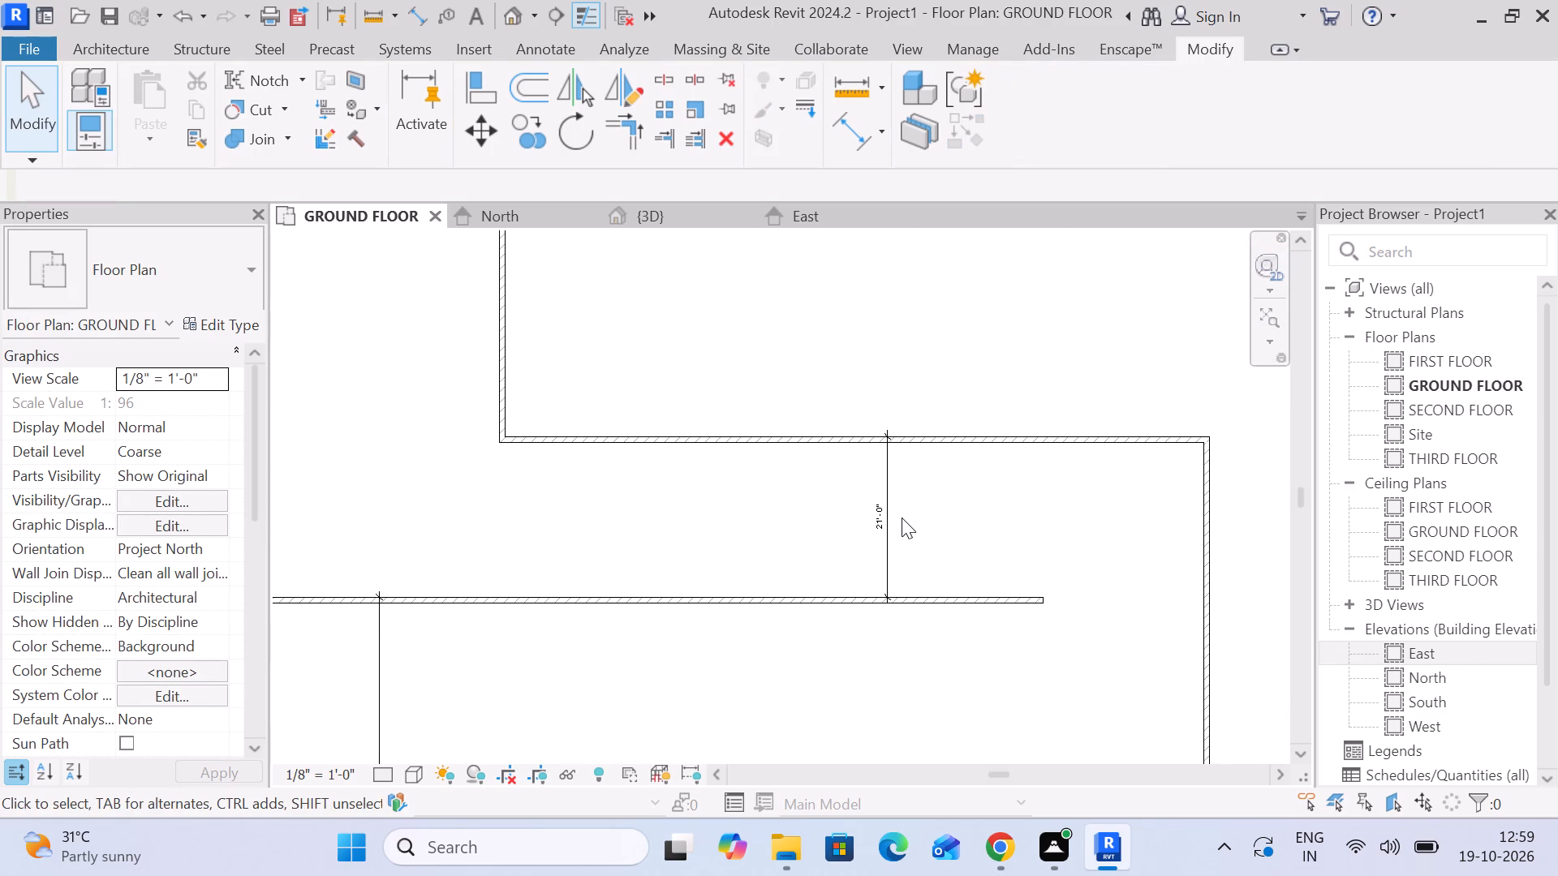
pyautogui.click(900, 517)
pyautogui.click(890, 513)
pyautogui.press('Delete')
pyautogui.scroll(-4, 917, 510)
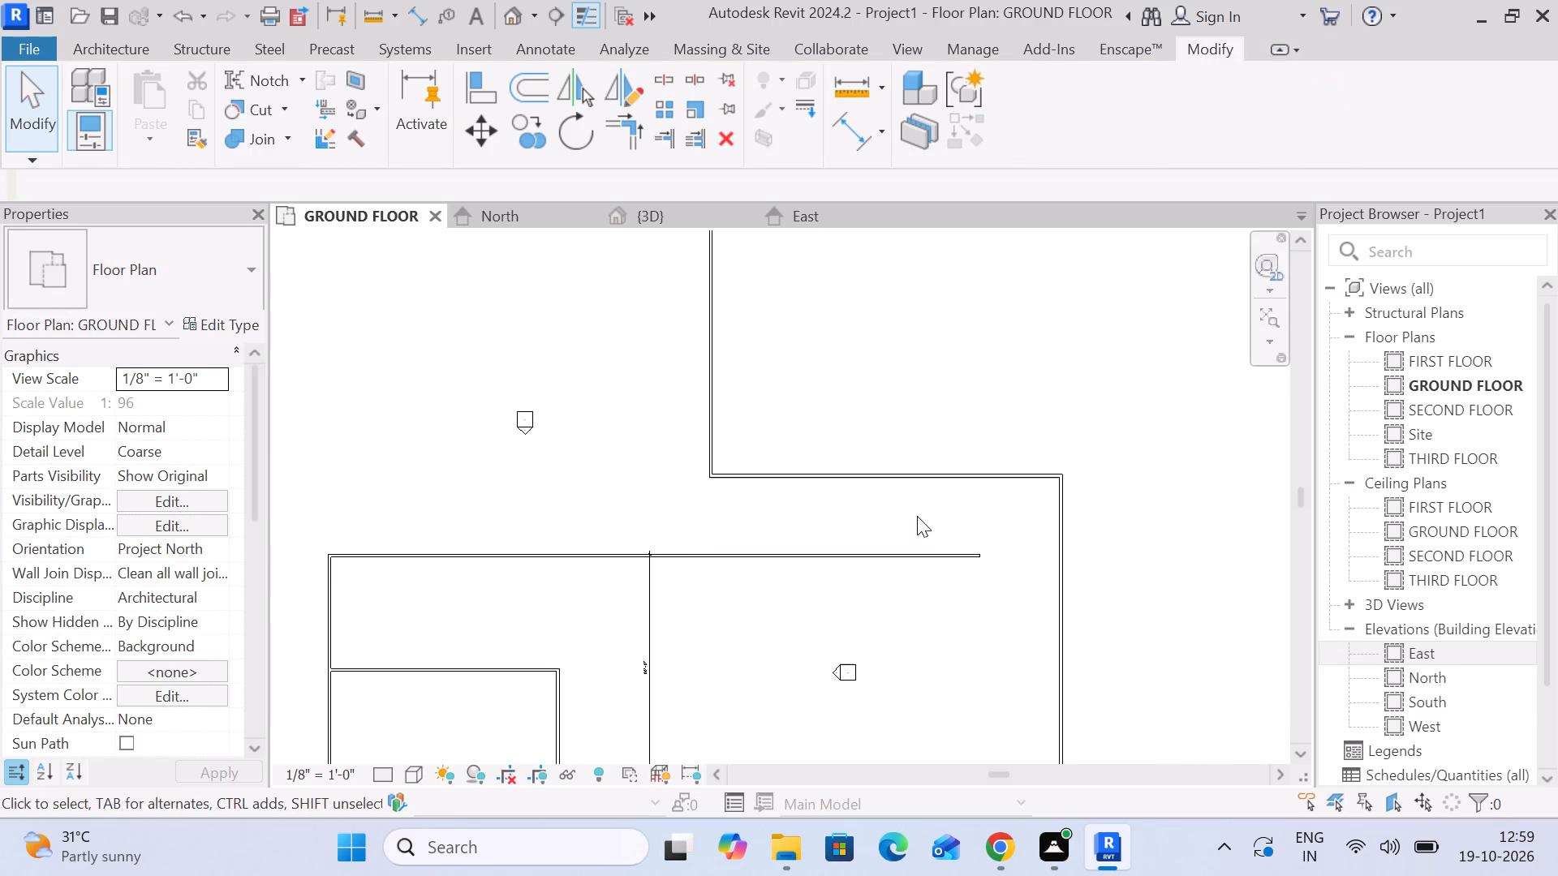
pyautogui.scroll(-1, 917, 516)
pyautogui.moveTo(917, 516); pyautogui.dragTo(795, 547, button='middle')
pyautogui.scroll(1, 795, 547)
pyautogui.scroll(-4, 795, 547)
pyautogui.moveTo(807, 556); pyautogui.dragTo(825, 417, button='middle')
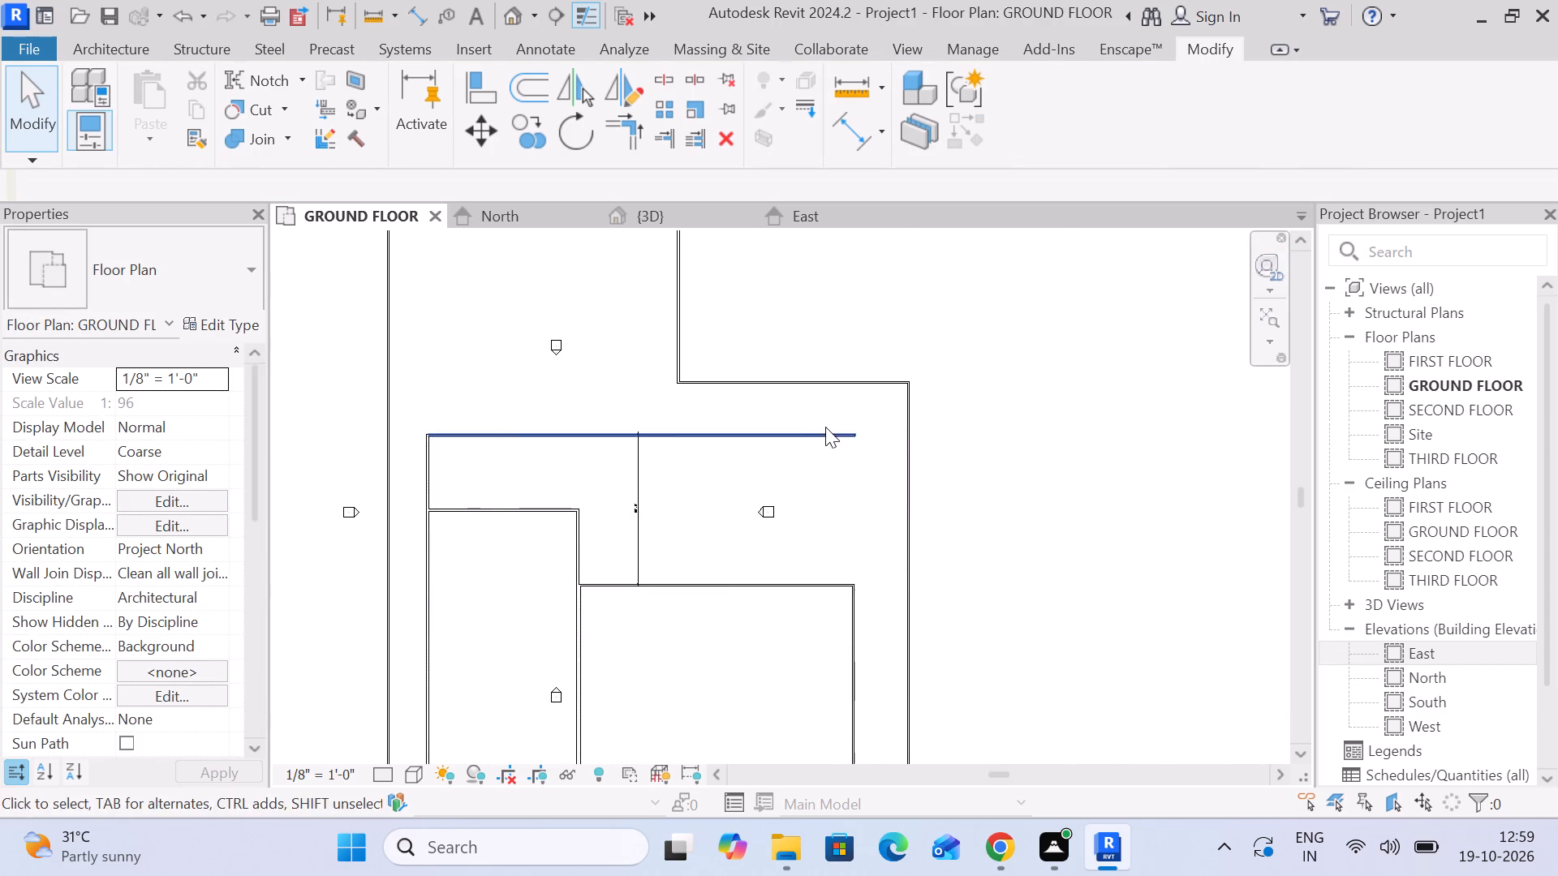
pyautogui.scroll(-4, 825, 427)
pyautogui.scroll(4, 725, 557)
pyautogui.scroll(2, 702, 456)
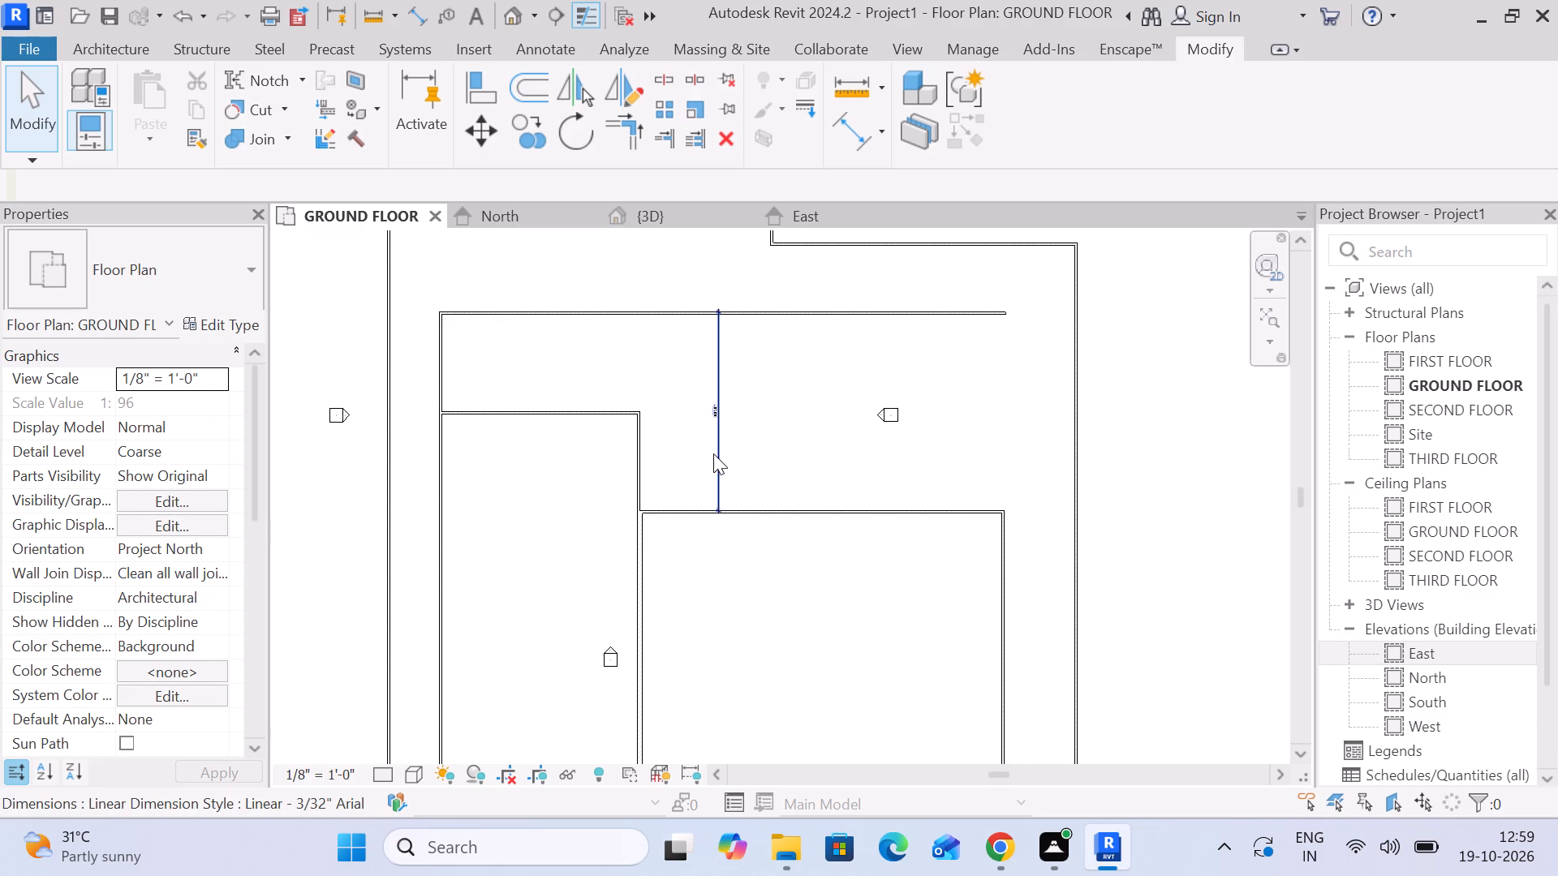
pyautogui.click(713, 453)
pyautogui.press('Delete')
# Examine the overall wall layout of the GROUND FLOOR plan, including the northern extension and the inner blocks.
pyautogui.scroll(-8, 734, 461)
pyautogui.moveTo(740, 462); pyautogui.dragTo(738, 482, button='middle')
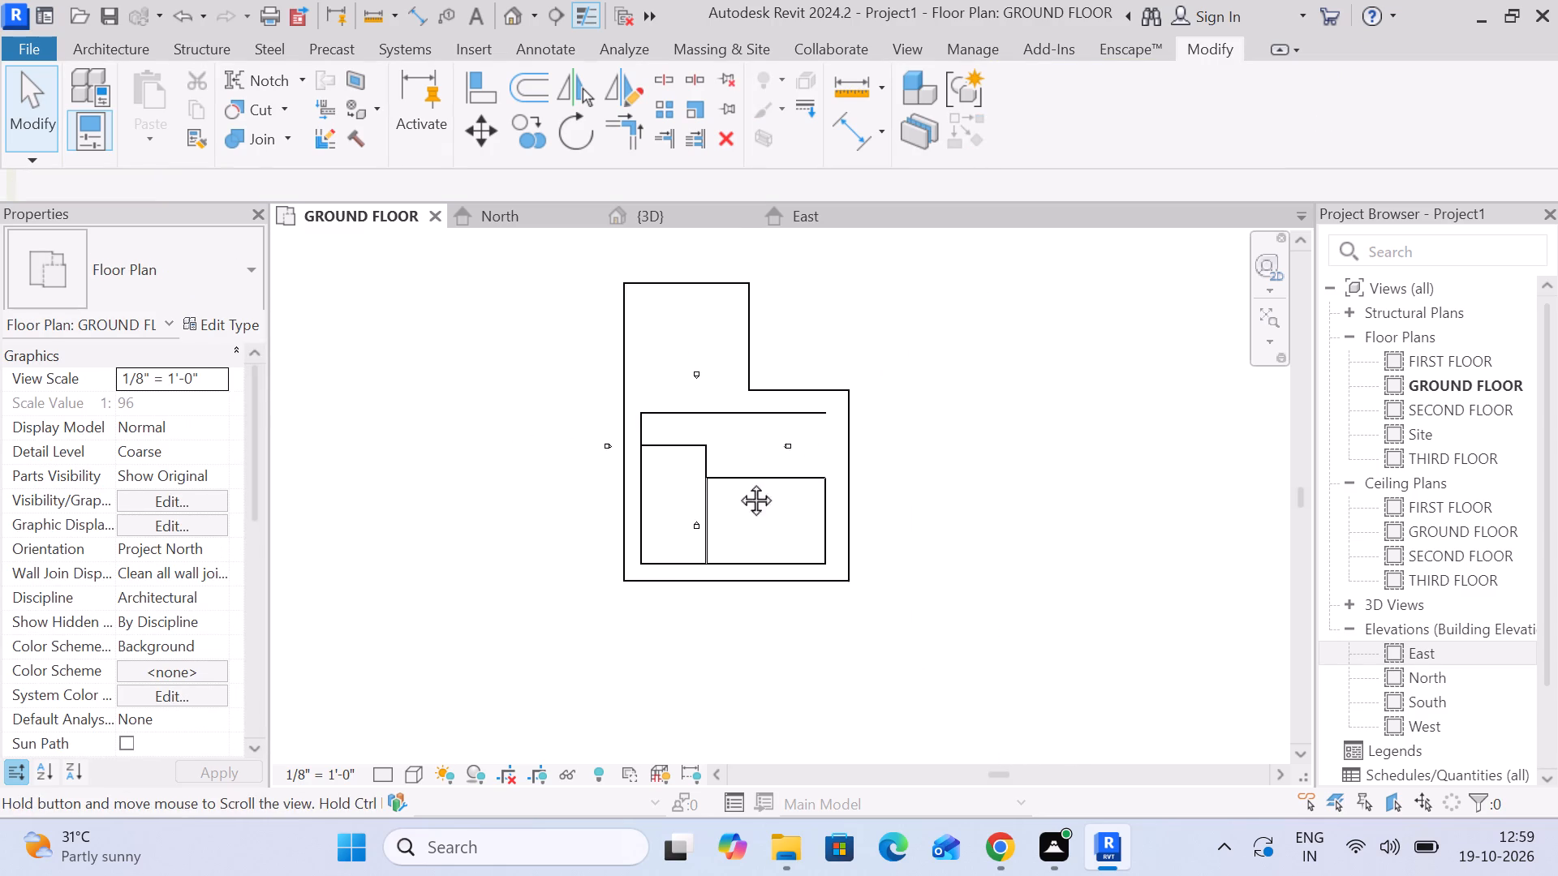
pyautogui.moveTo(738, 482); pyautogui.dragTo(717, 552, button='middle')
pyautogui.scroll(1, 717, 552)
pyautogui.moveTo(717, 552); pyautogui.dragTo(695, 546, button='middle')
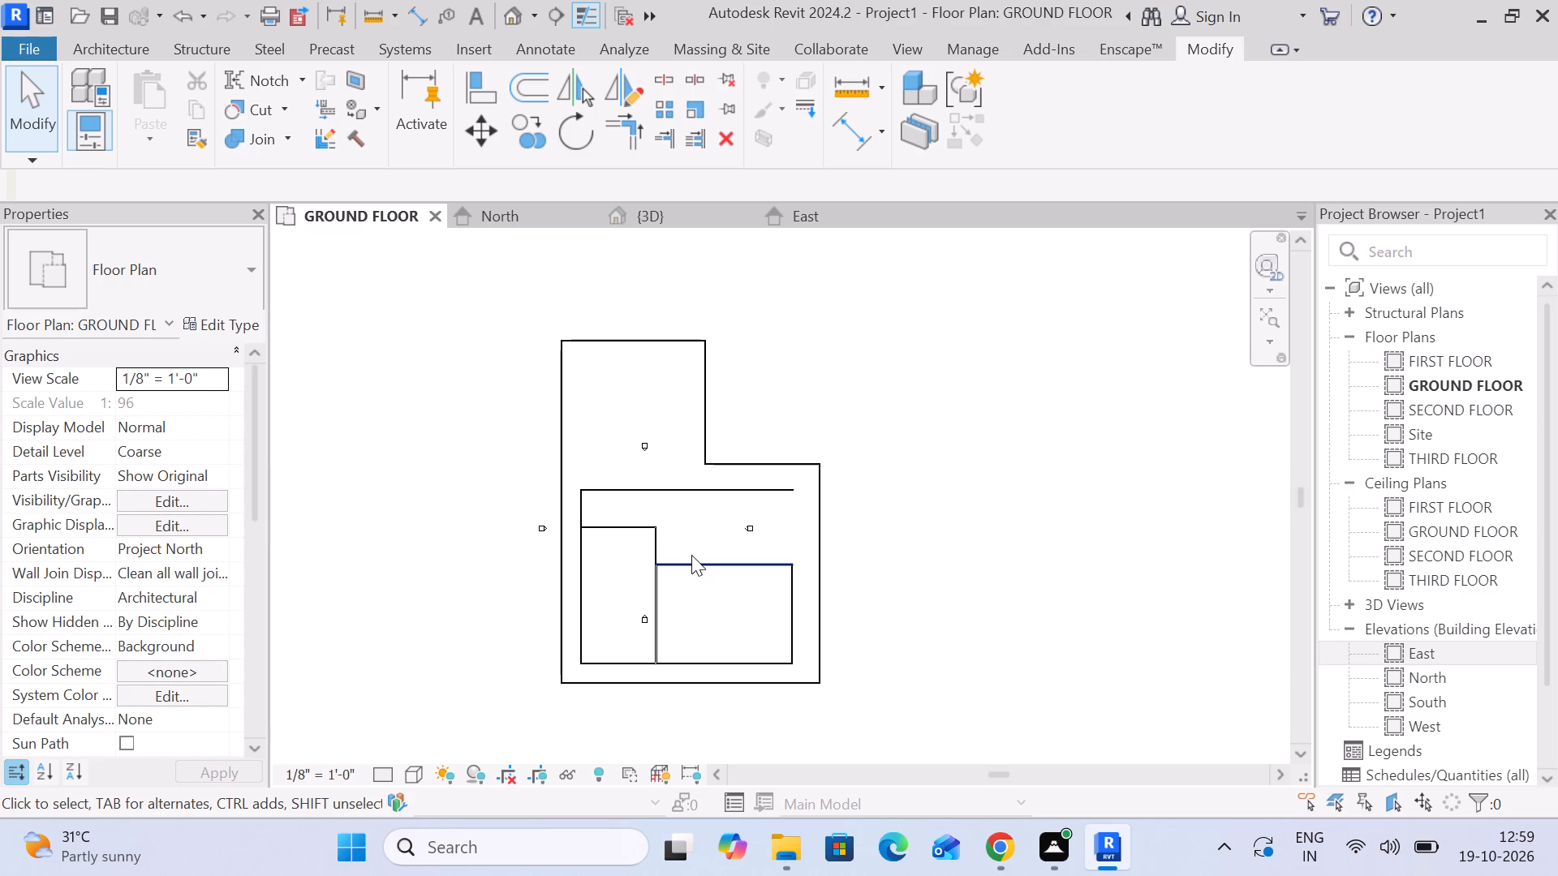
pyautogui.scroll(-2, 725, 423)
pyautogui.moveTo(725, 422); pyautogui.dragTo(703, 333, button='middle')
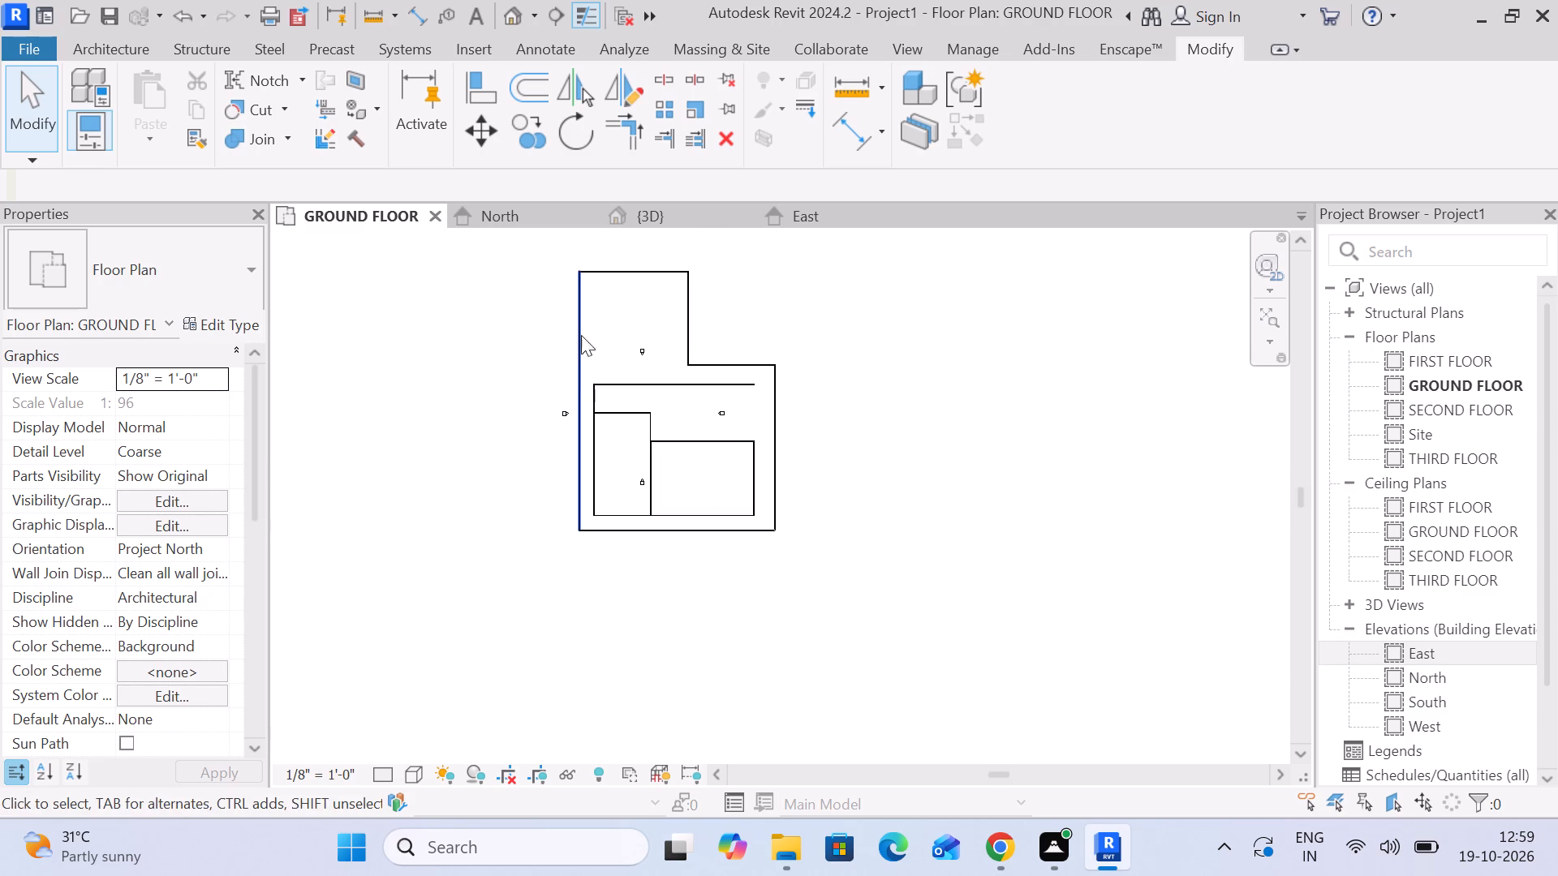
pyautogui.moveTo(581, 335); pyautogui.dragTo(581, 358, button='middle')
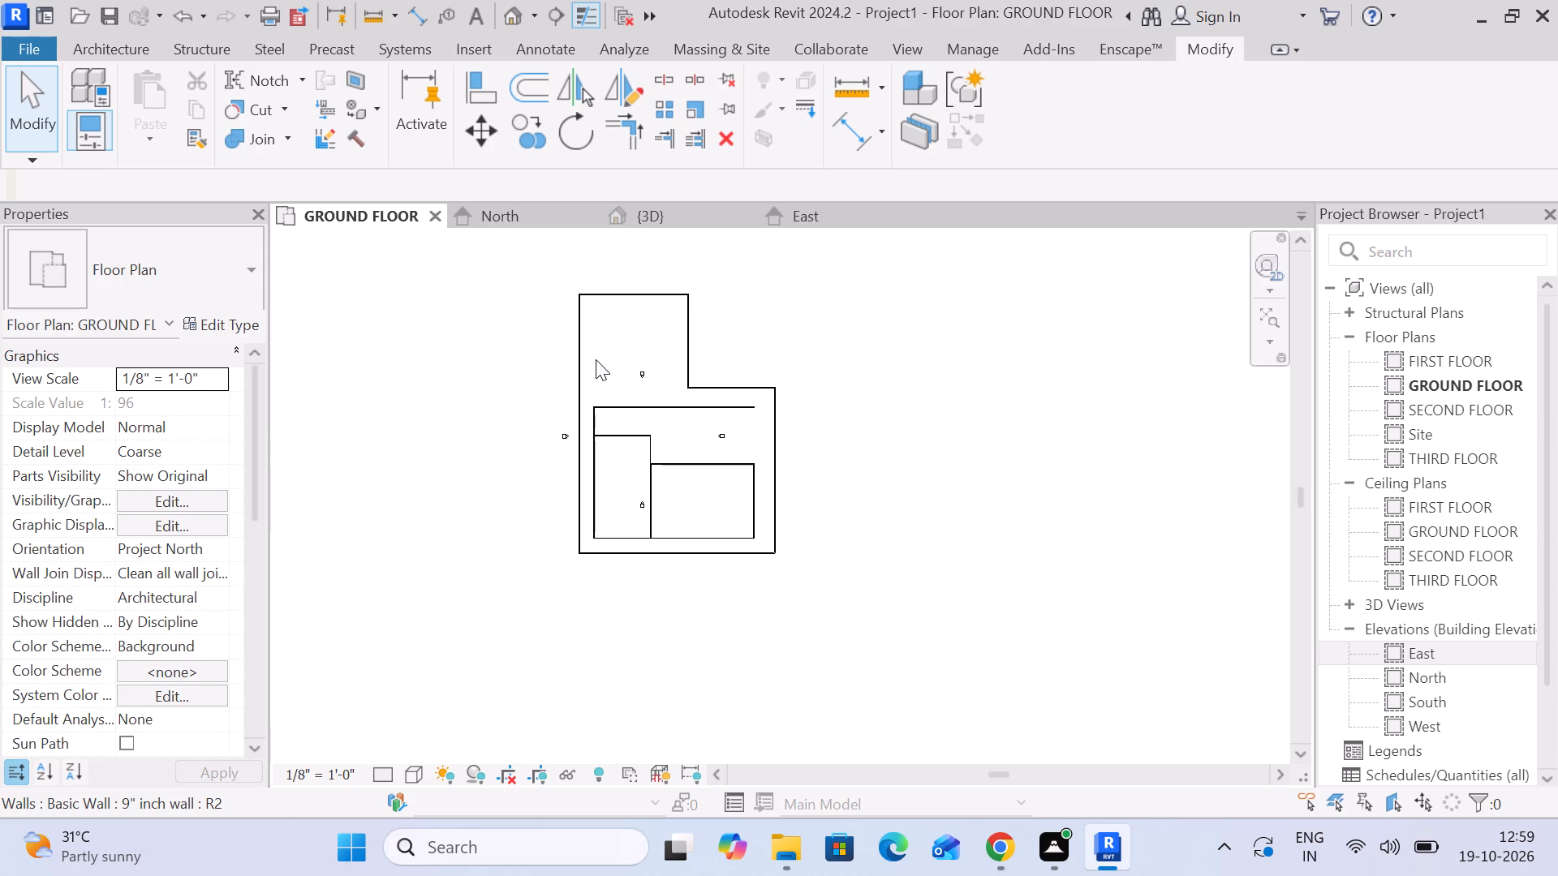
pyautogui.scroll(2, 596, 359)
pyautogui.moveTo(646, 372); pyautogui.dragTo(629, 382, button='middle')
pyautogui.scroll(-1, 629, 382)
pyautogui.scroll(1, 628, 384)
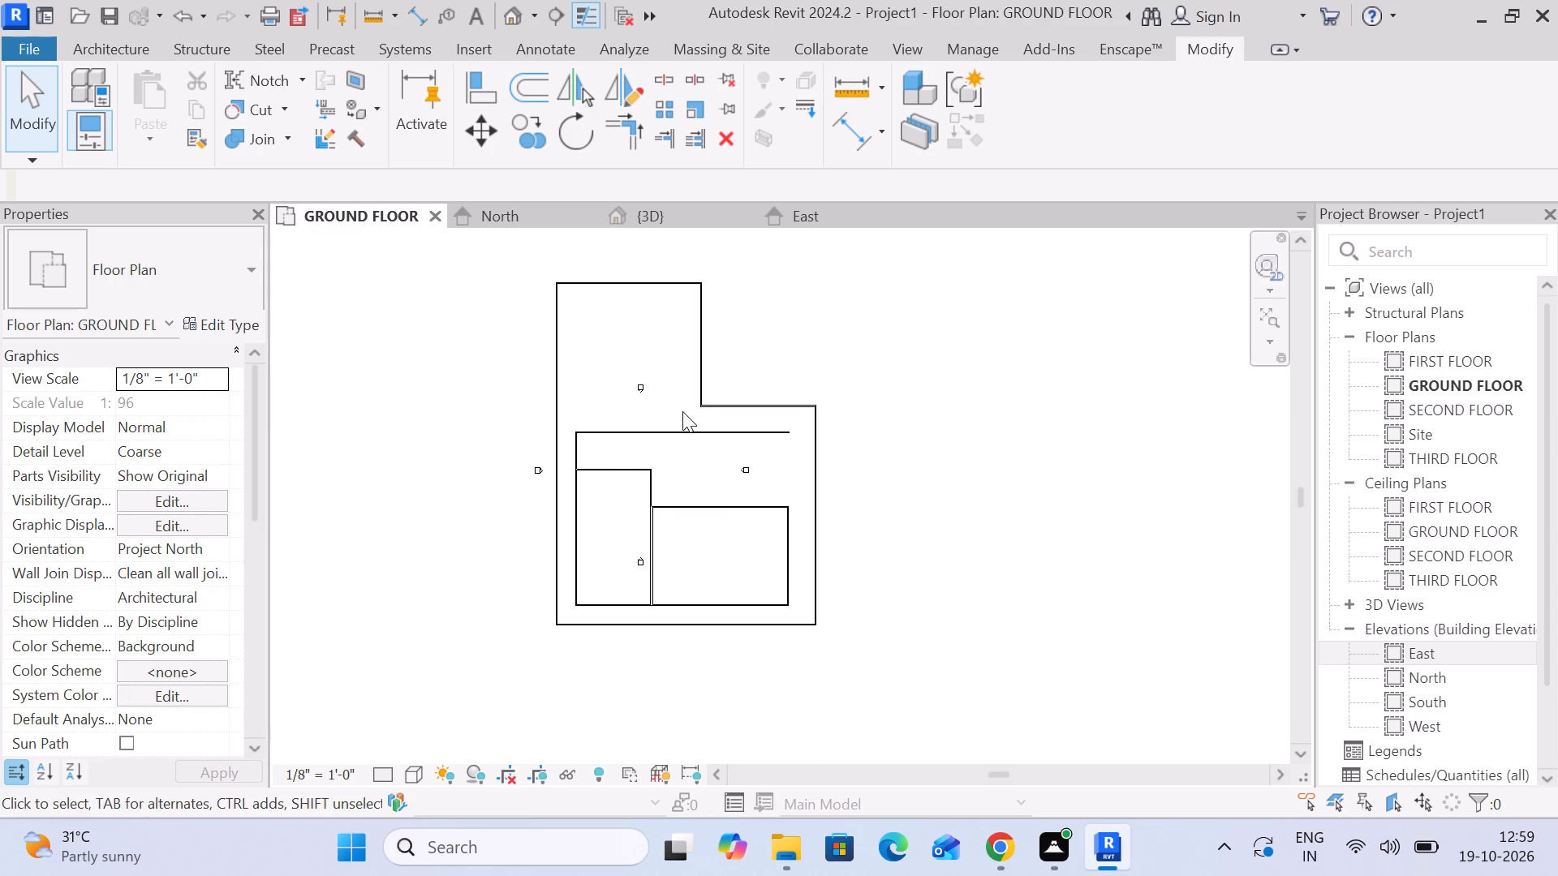
pyautogui.moveTo(716, 373); pyautogui.dragTo(637, 348, button='middle')
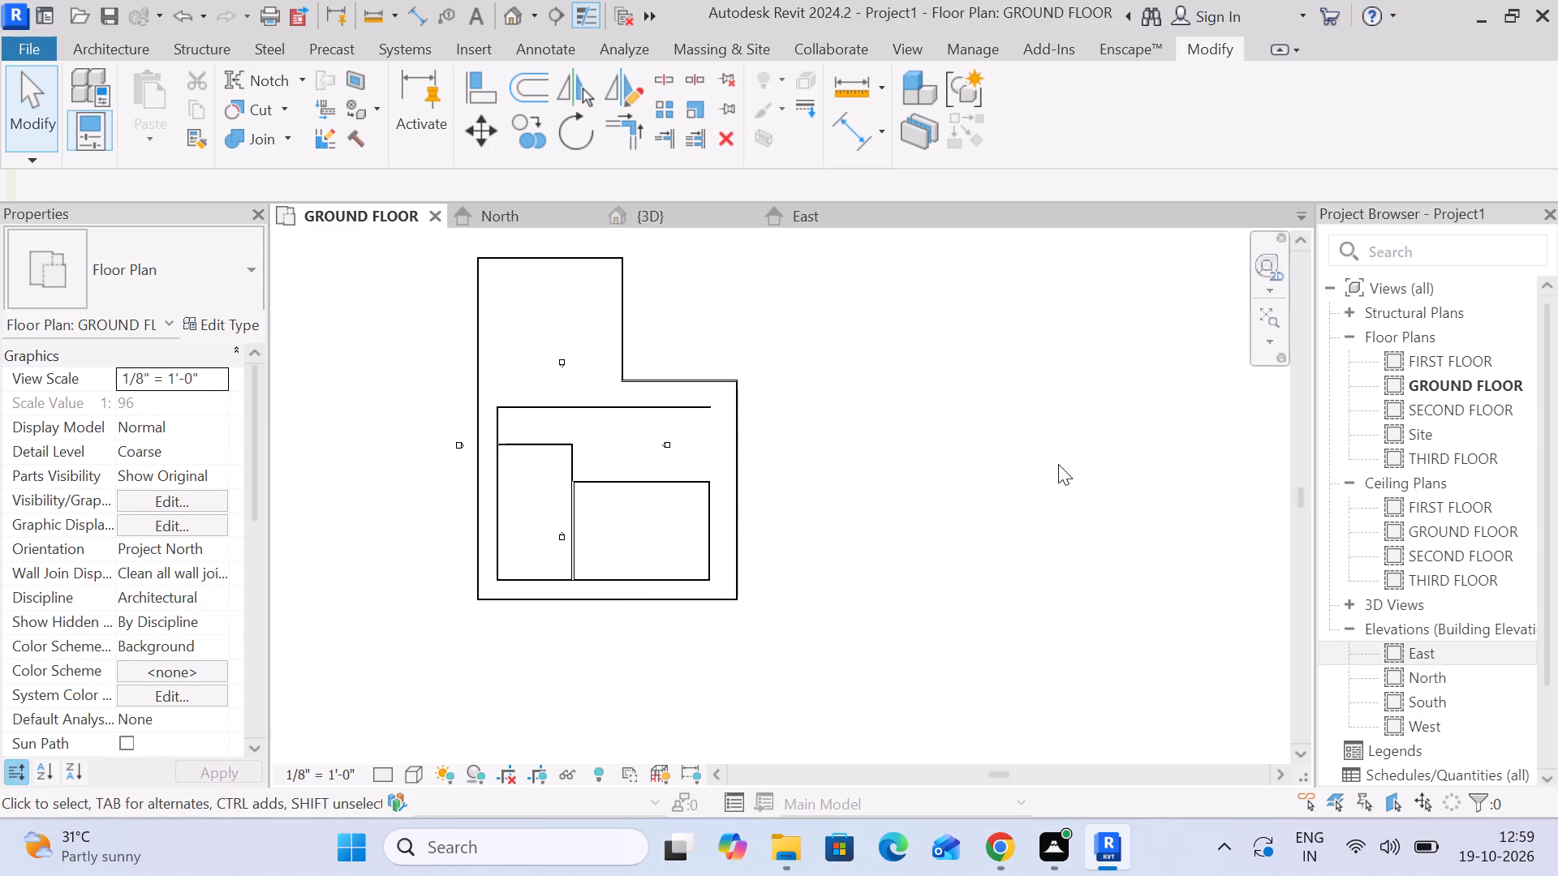
pyautogui.keyDown('shift'); pyautogui.moveTo(1058, 435); pyautogui.dragTo(953, 440, button='middle'); pyautogui.keyUp('shift')
# Switch to the 3D view and examine the long inner wall, the inner blocks and the surrounding outer wall from several angles.
pyautogui.moveTo(629, 207); pyautogui.dragTo(638, 212)
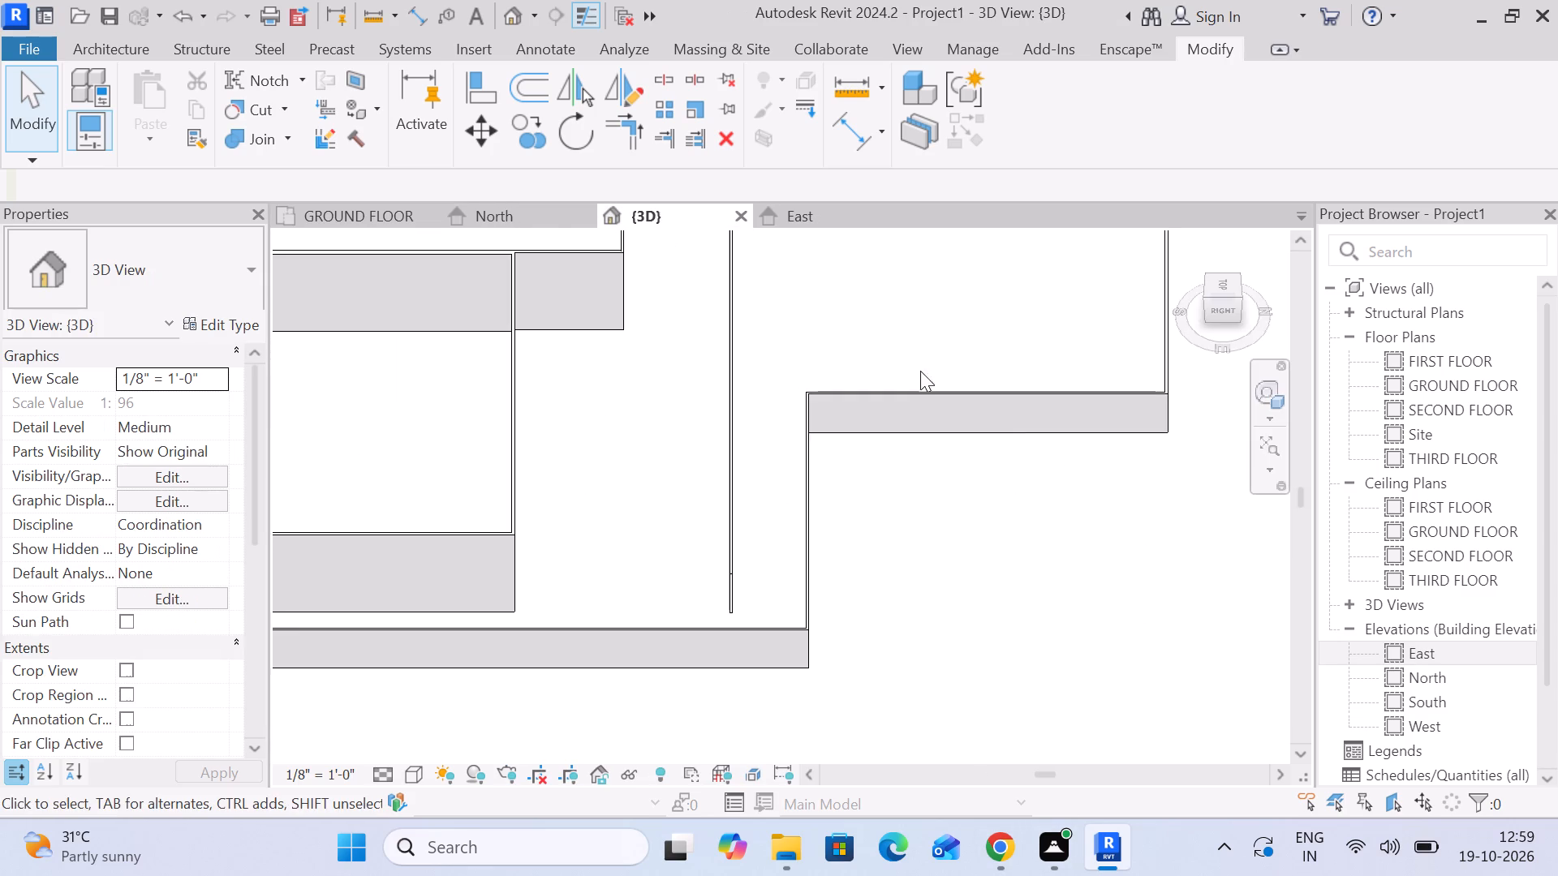
pyautogui.scroll(-5, 1026, 420)
pyautogui.scroll(1, 1039, 427)
pyautogui.keyDown('shift'); pyautogui.moveTo(1039, 427); pyautogui.dragTo(1200, 347, button='middle'); pyautogui.keyUp('shift')
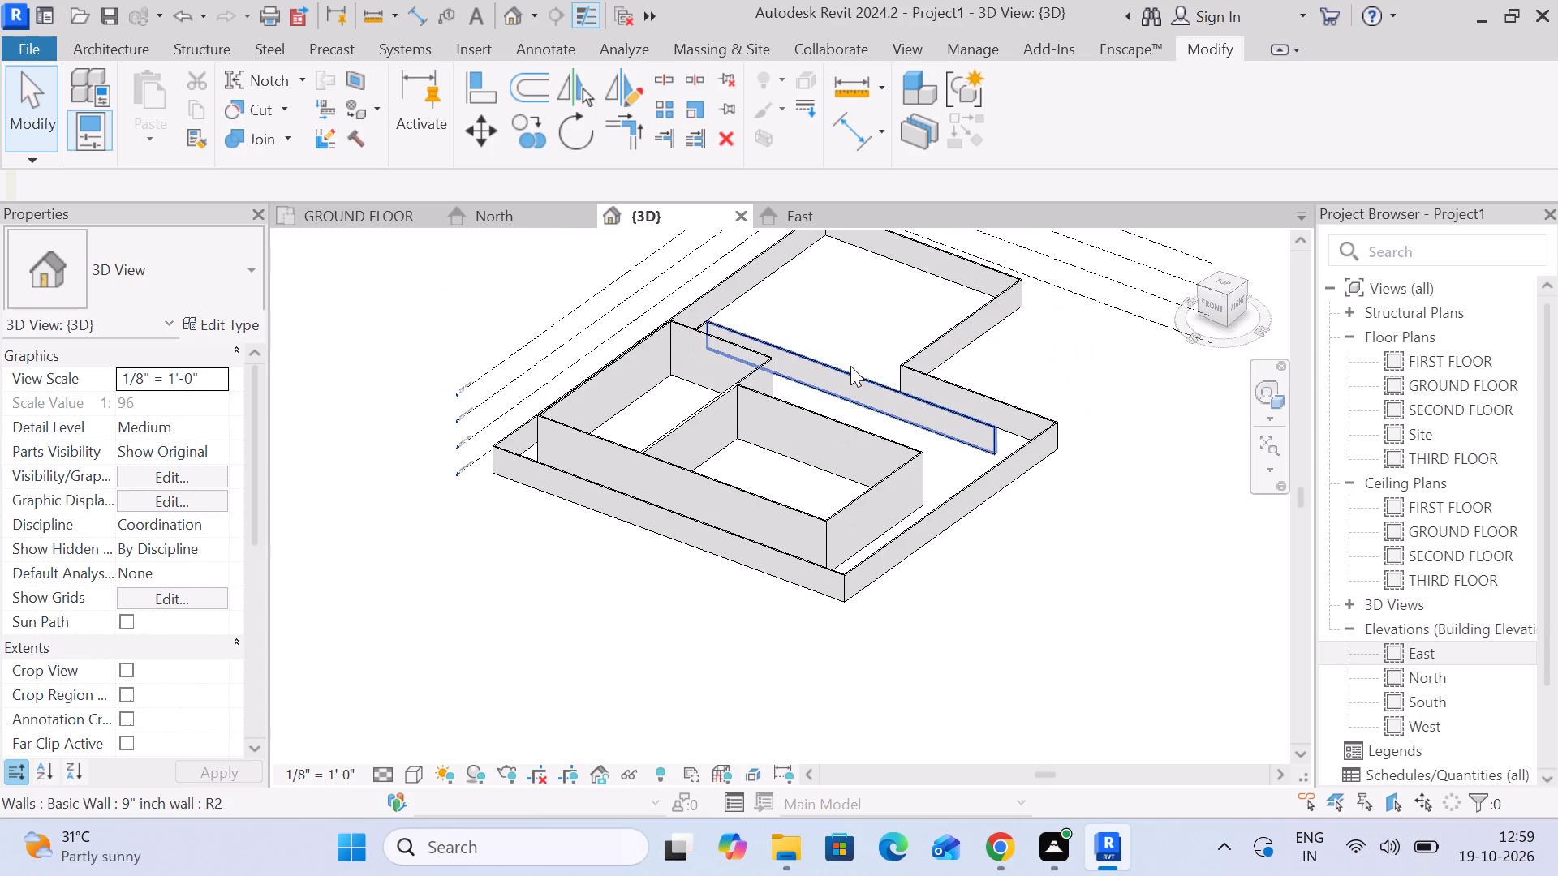
pyautogui.scroll(4, 850, 366)
pyautogui.moveTo(850, 366); pyautogui.dragTo(847, 396, button='middle')
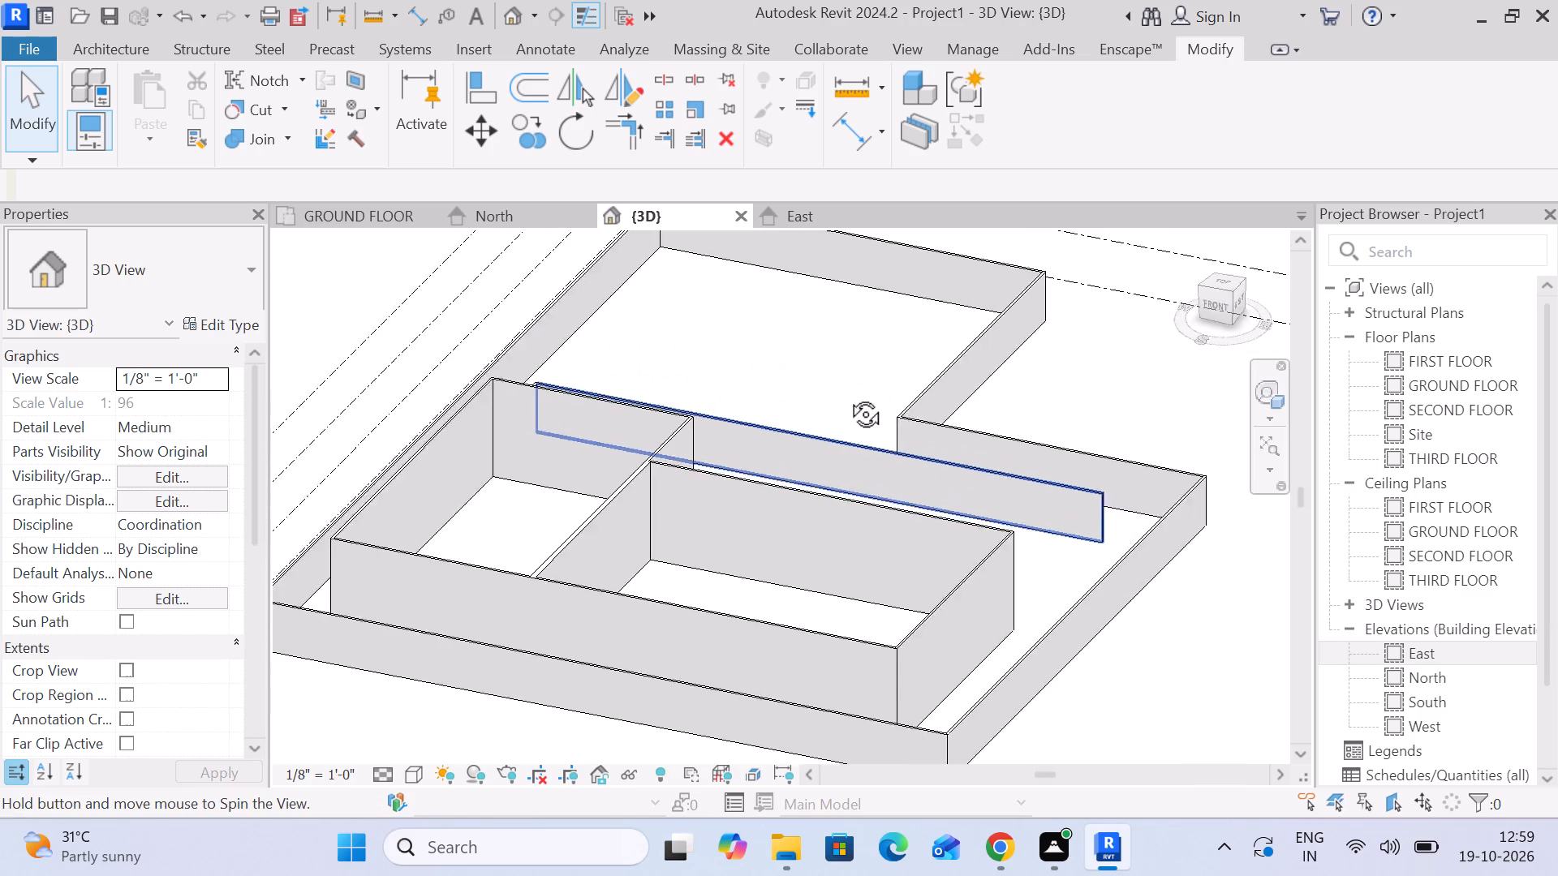
pyautogui.moveTo(847, 396); pyautogui.dragTo(952, 466, button='middle')
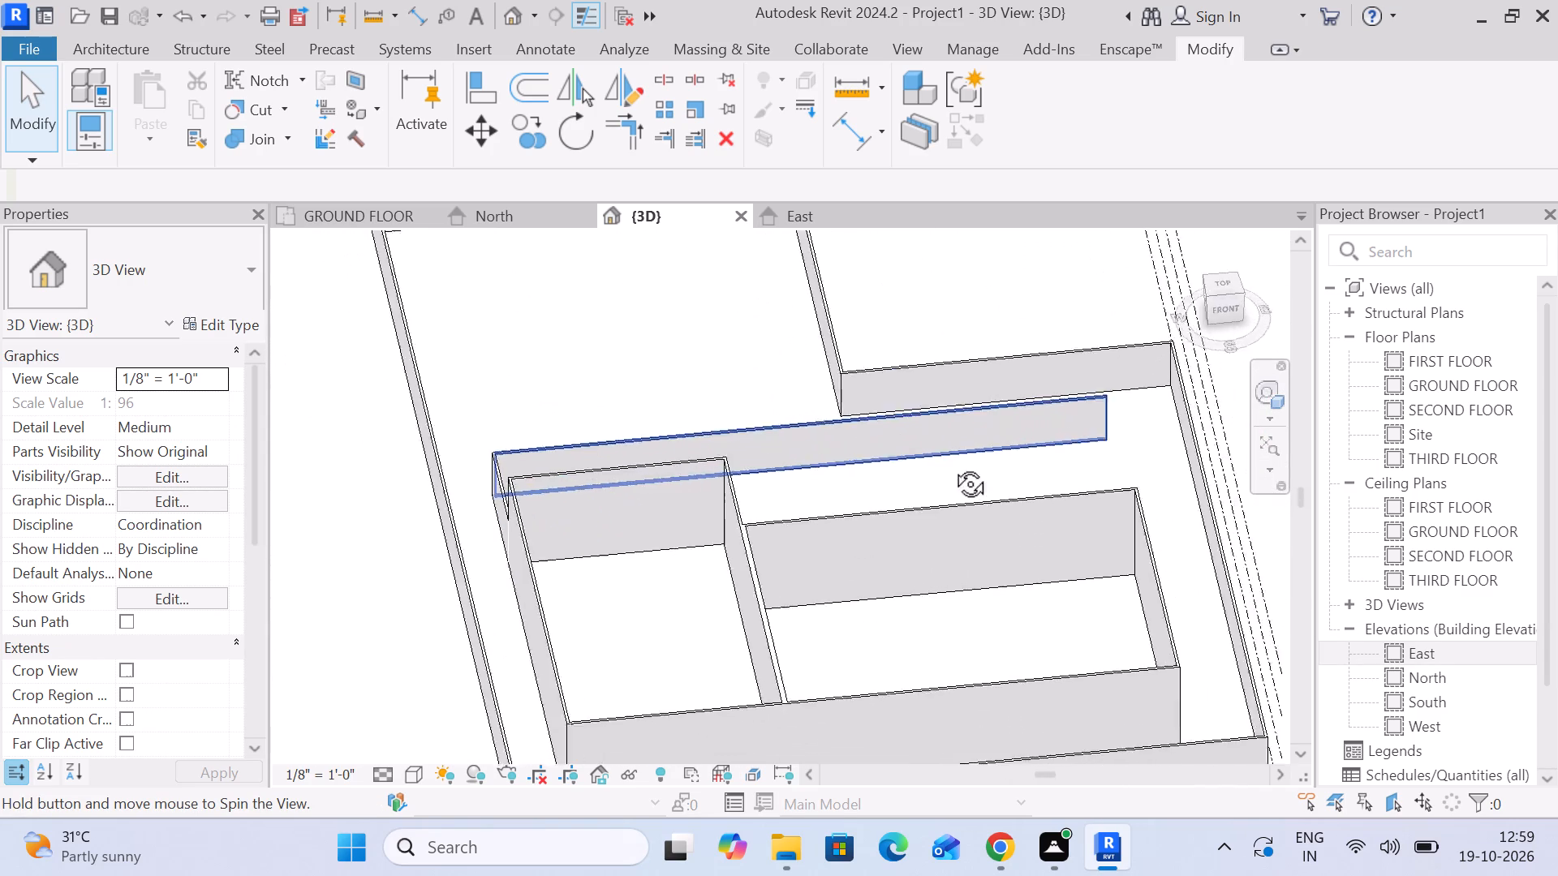
pyautogui.moveTo(952, 466); pyautogui.dragTo(981, 465, button='middle')
pyautogui.scroll(5, 469, 564)
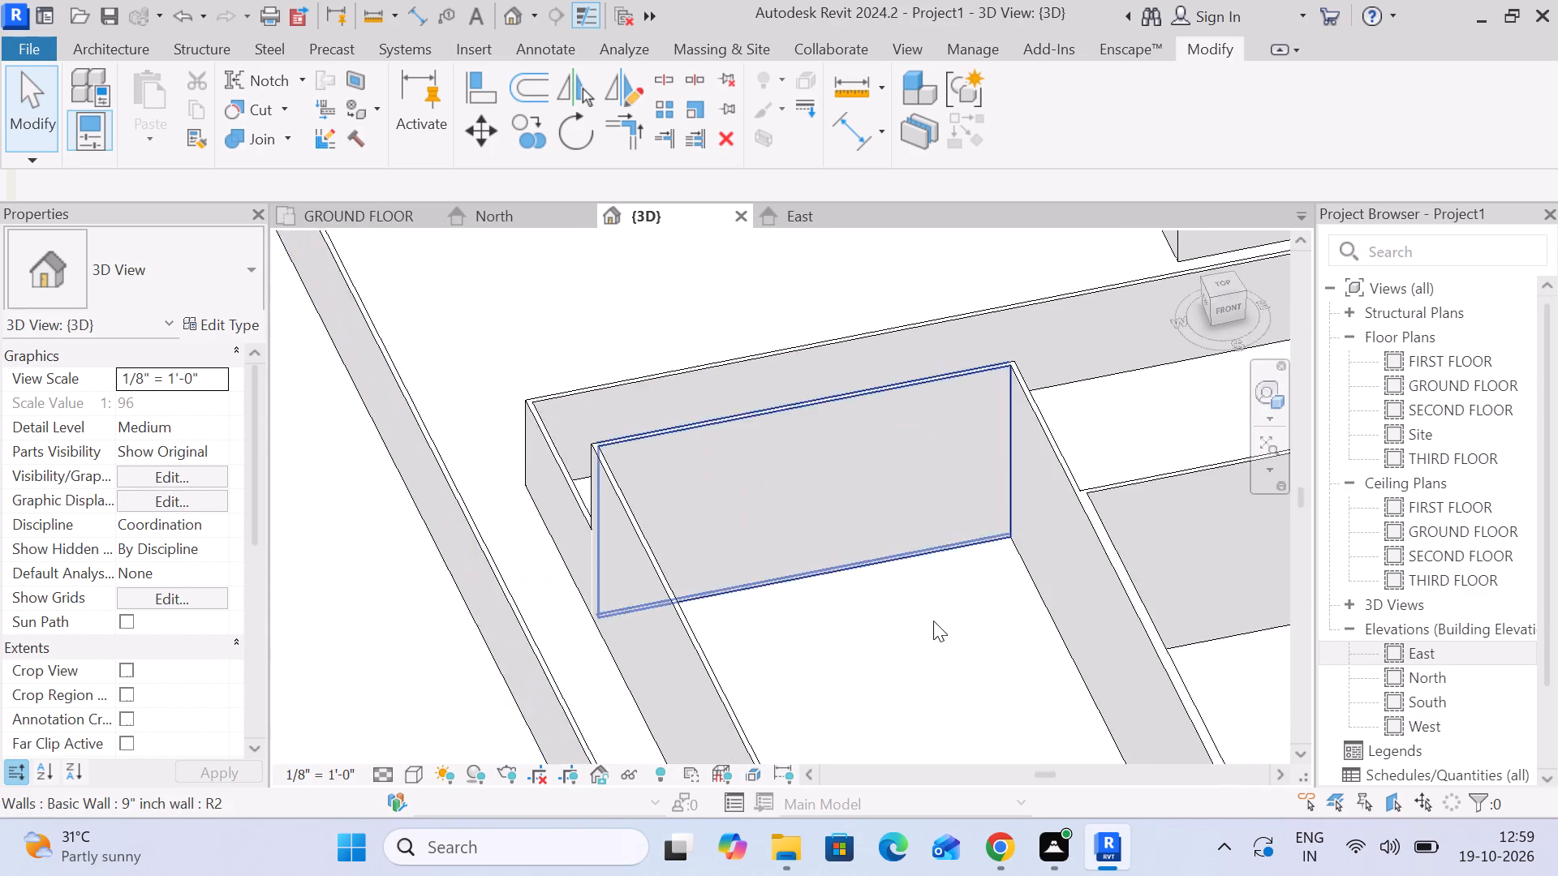
pyautogui.moveTo(933, 620); pyautogui.dragTo(878, 436, button='middle')
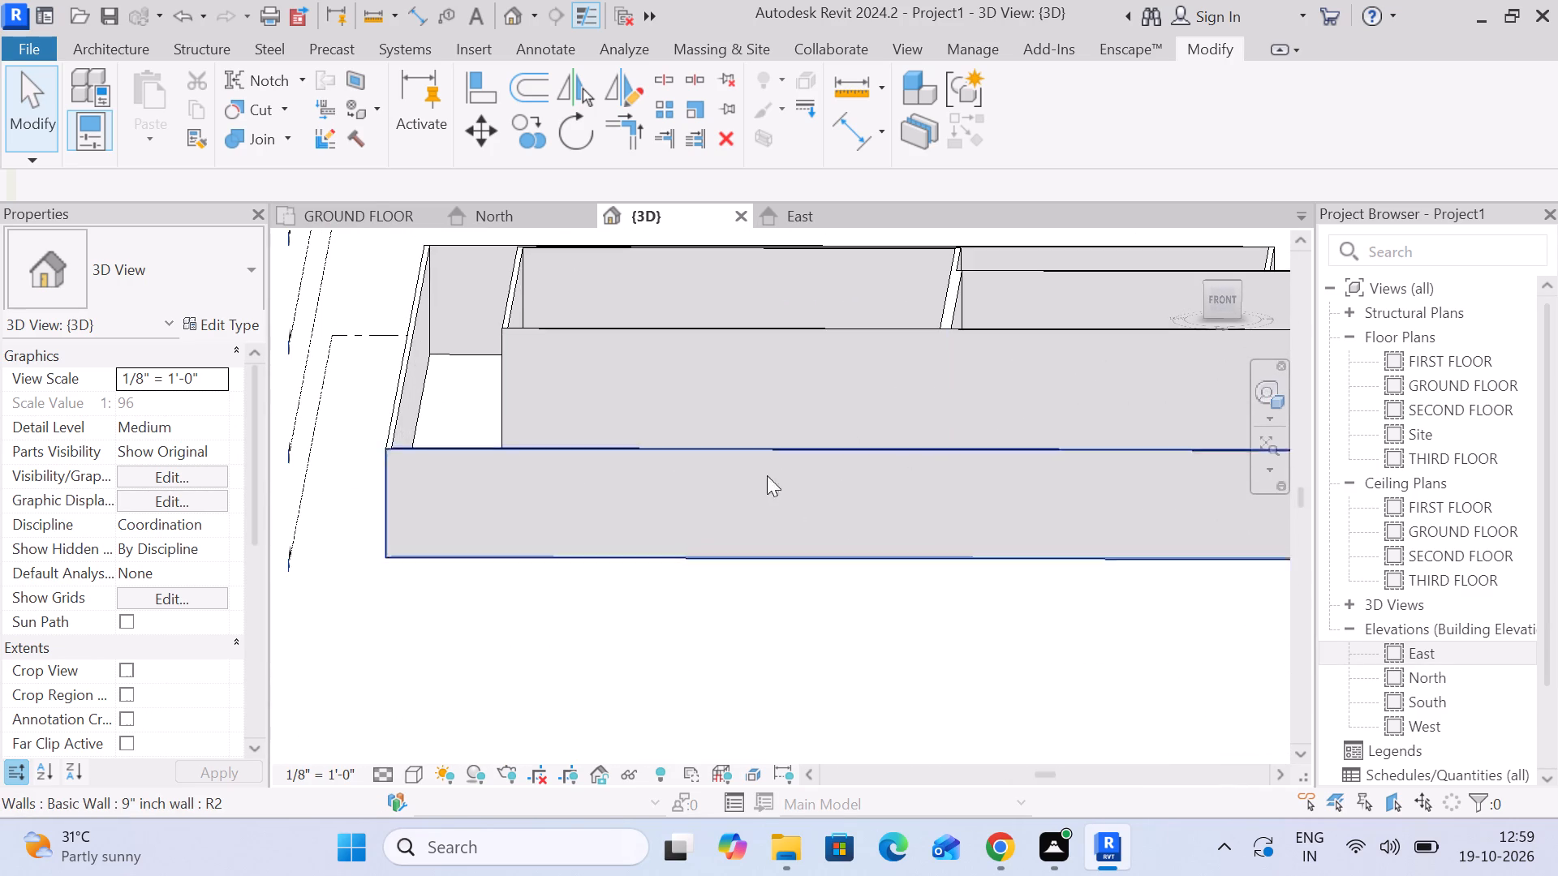
# Orient the 3D view to the front, facing the southern outer wall, and leave no wall selected.
pyautogui.click(451, 466)
pyautogui.moveTo(545, 444); pyautogui.dragTo(629, 622, button='middle')
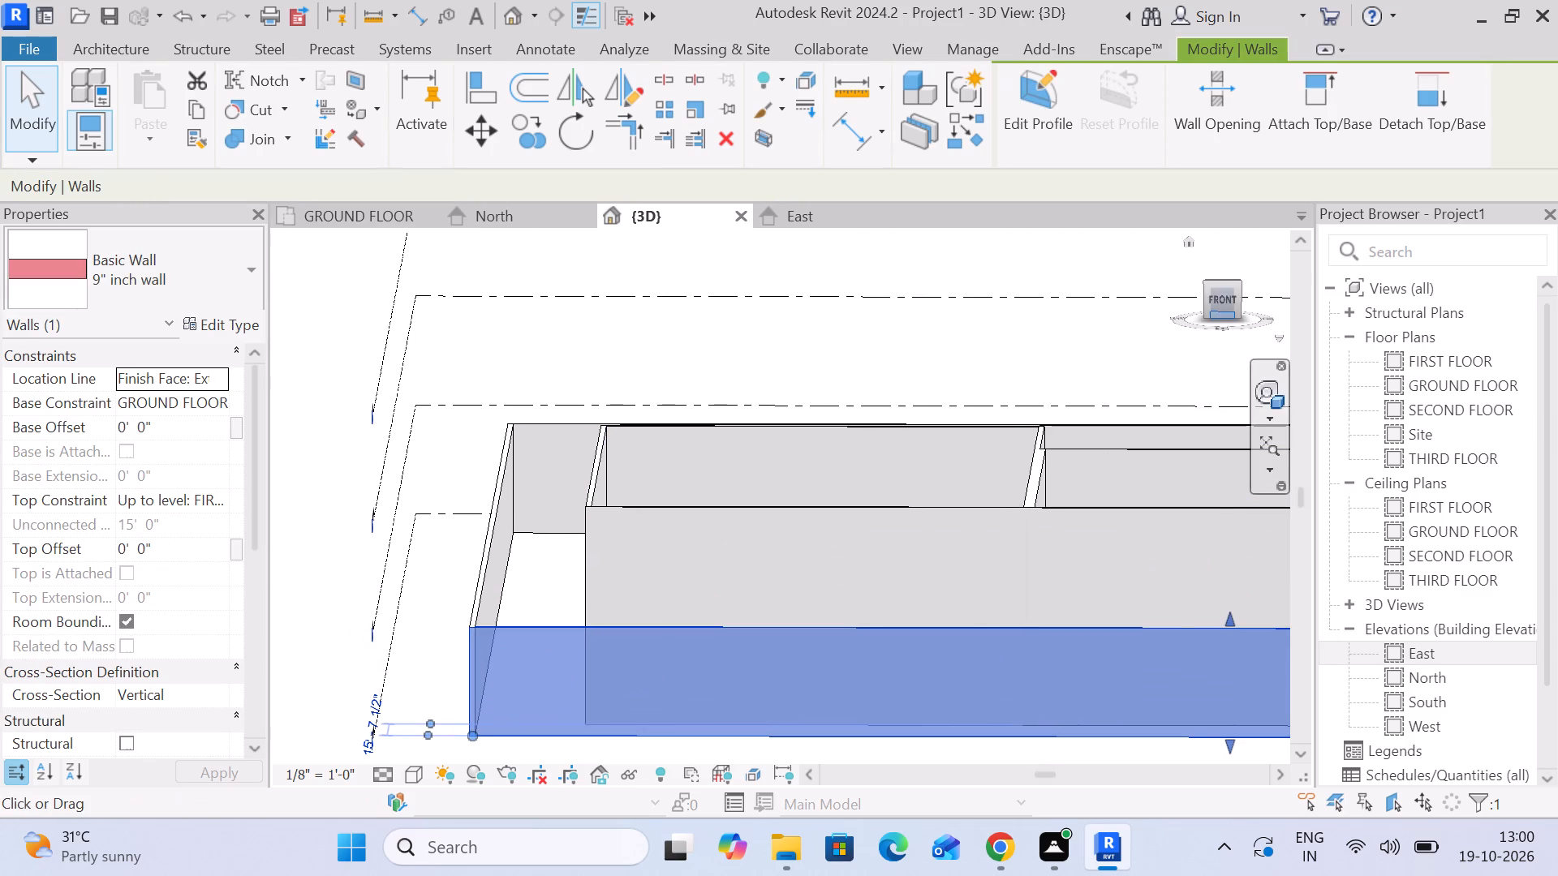
pyautogui.click(1228, 307)
pyautogui.scroll(4, 933, 489)
pyautogui.click(724, 650)
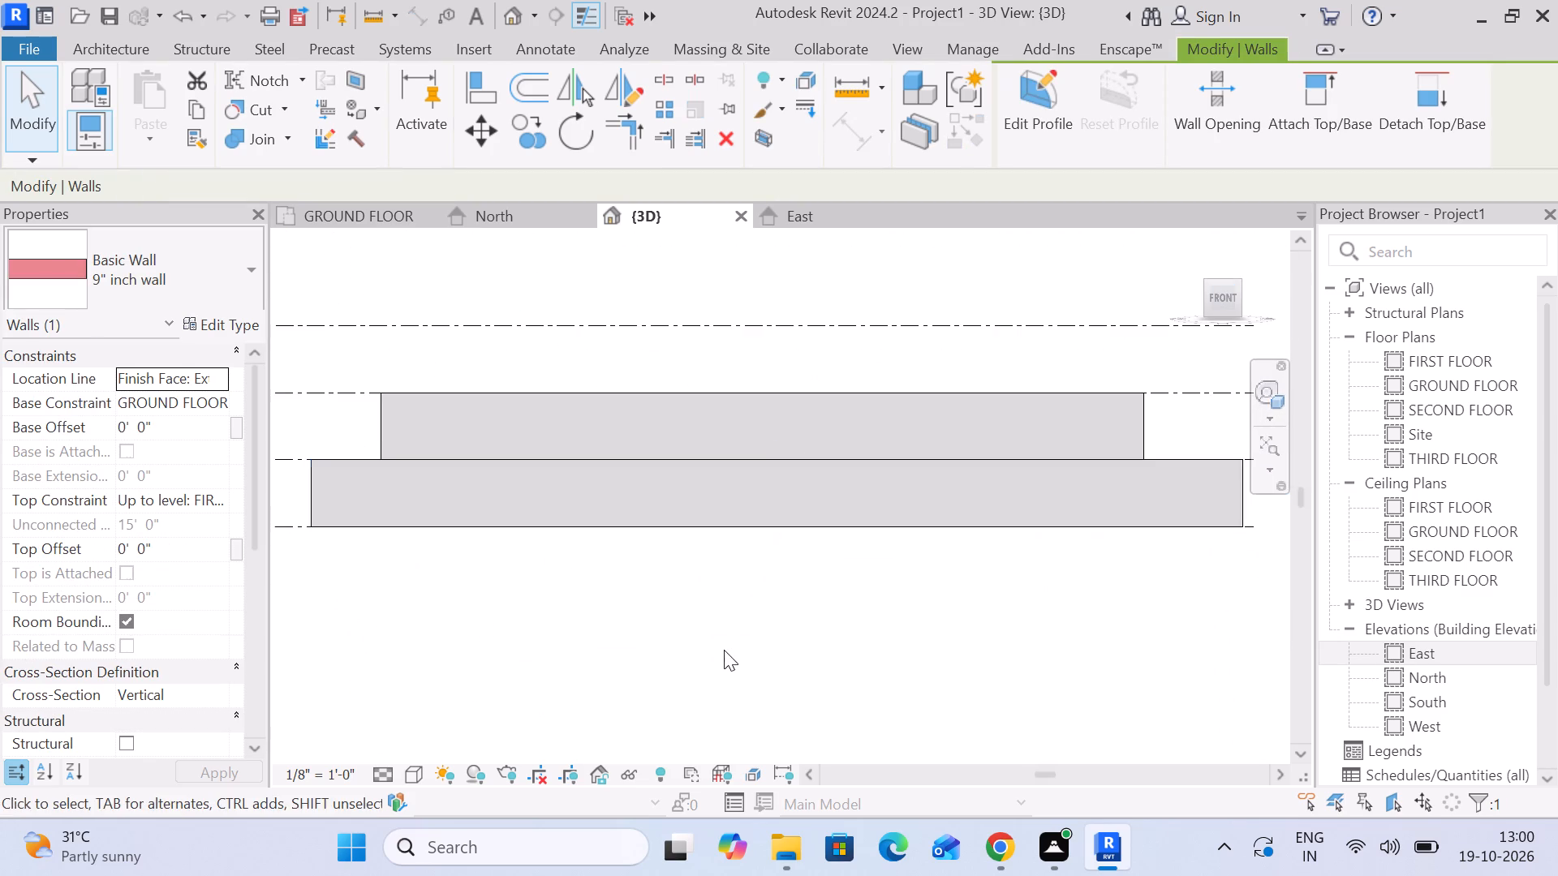
# Switch to the GROUND FLOOR plan and examine the western and northern outer walls and their spacing from the long inner wall.
pyautogui.click(355, 212)
pyautogui.scroll(5, 372, 594)
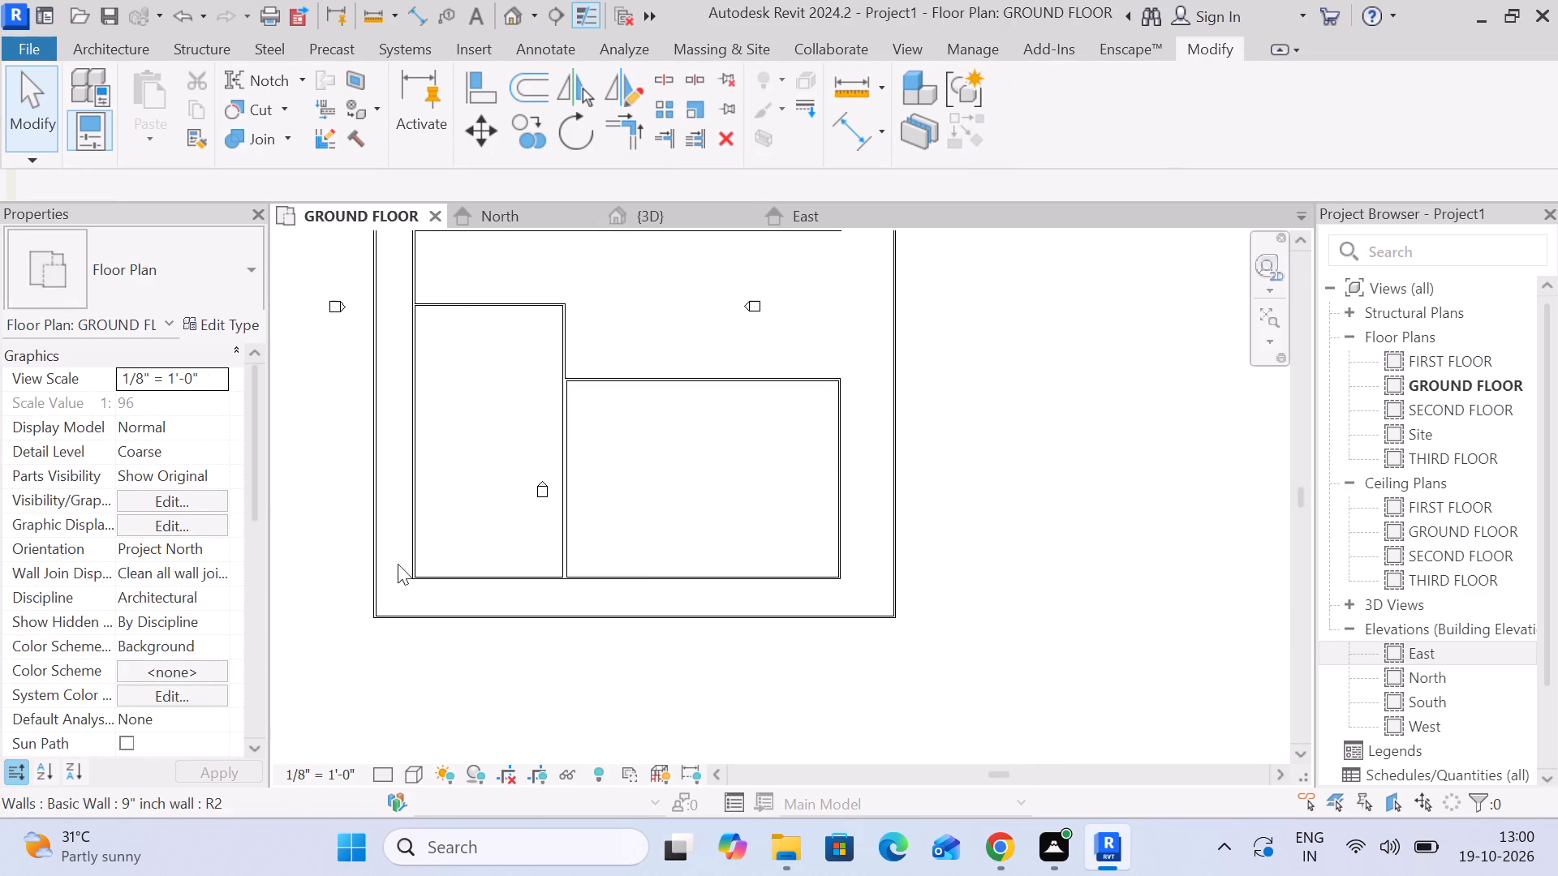
pyautogui.click(372, 489)
pyautogui.scroll(-3, 439, 495)
pyautogui.moveTo(462, 530); pyautogui.dragTo(557, 827, button='middle')
pyautogui.scroll(3, 549, 444)
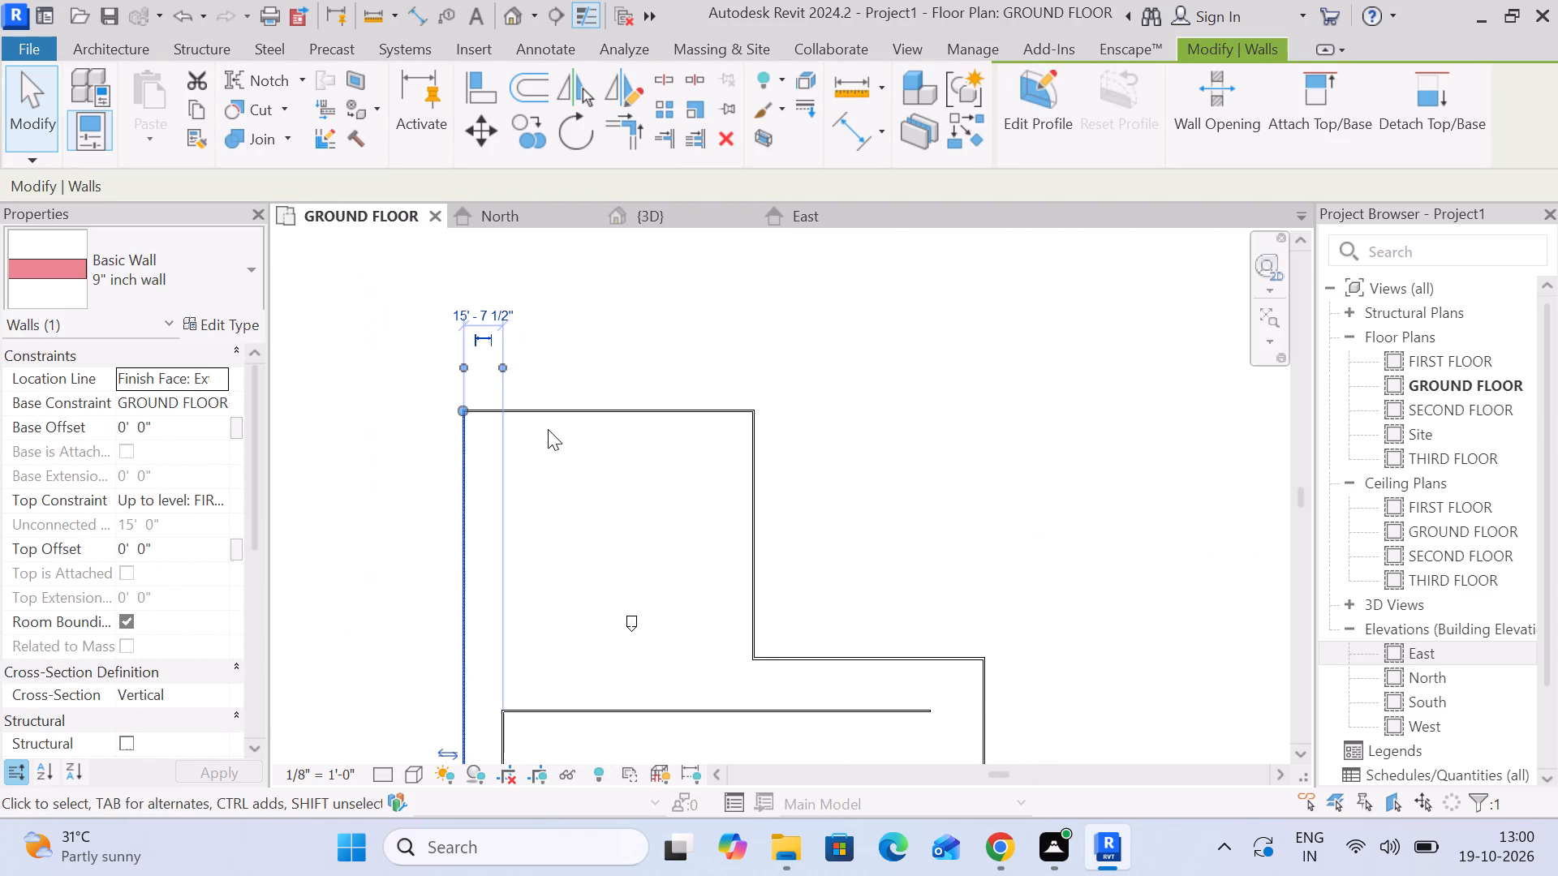
pyautogui.moveTo(549, 429); pyautogui.dragTo(609, 400, button='middle')
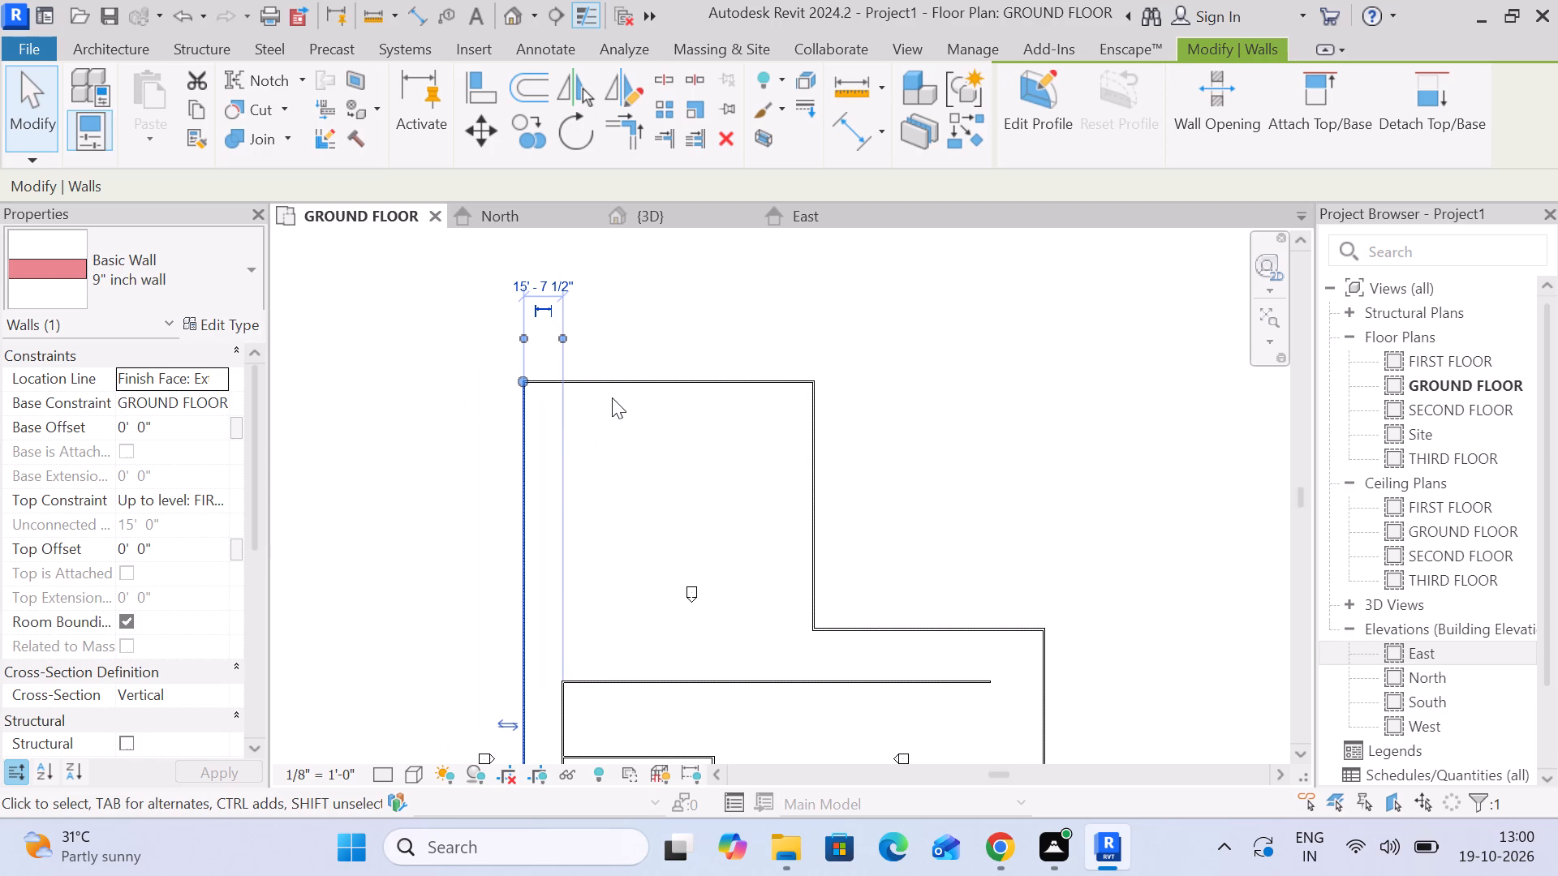
pyautogui.scroll(-2, 613, 402)
pyautogui.moveTo(618, 419); pyautogui.dragTo(595, 291, button='middle')
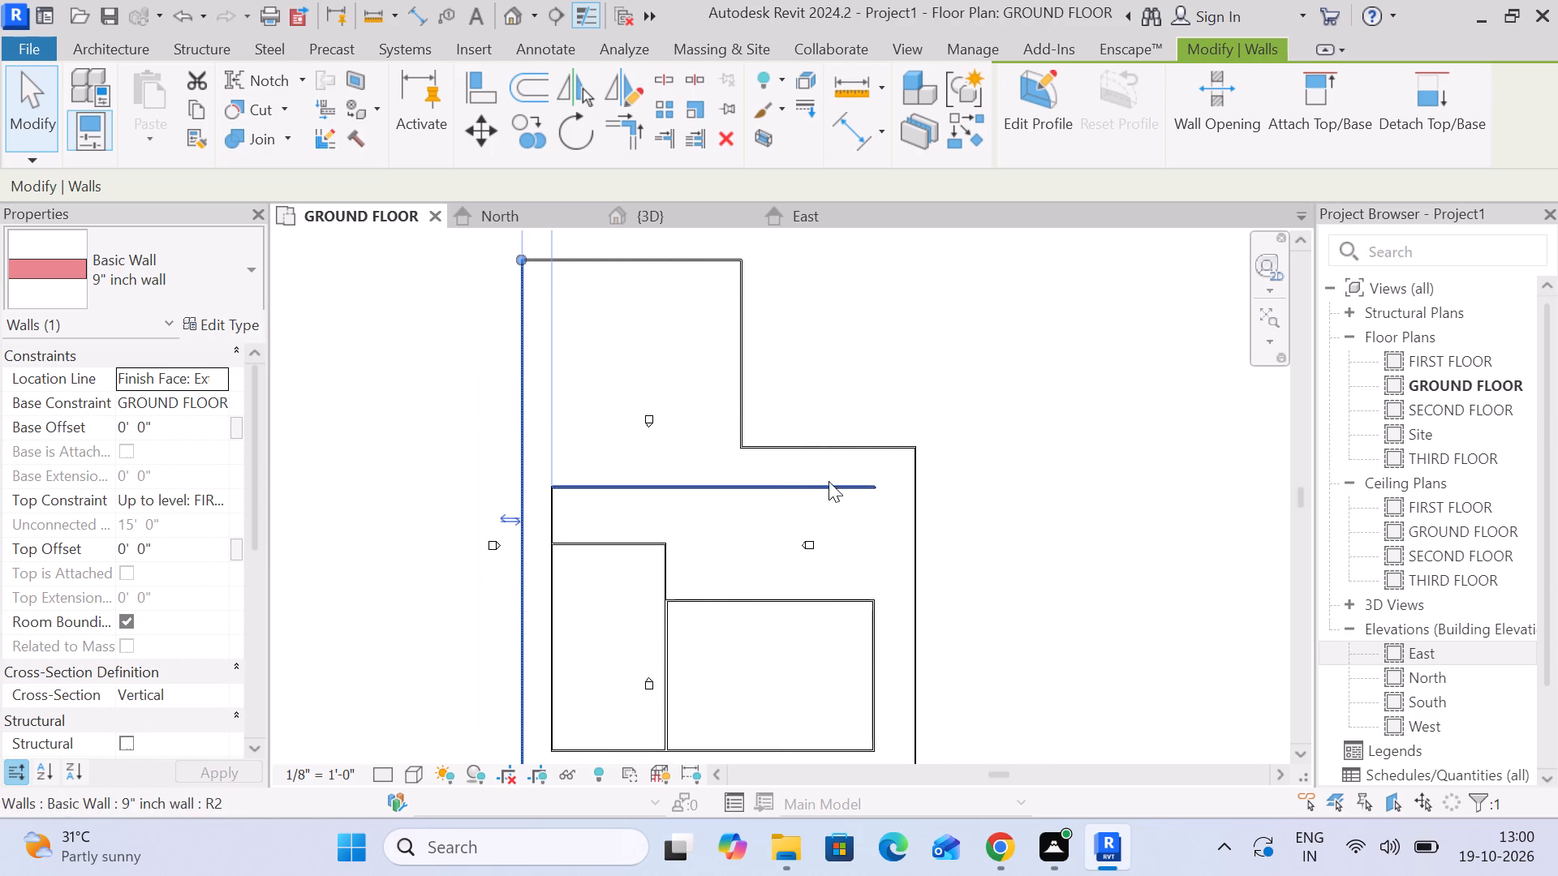
pyautogui.scroll(9, 828, 462)
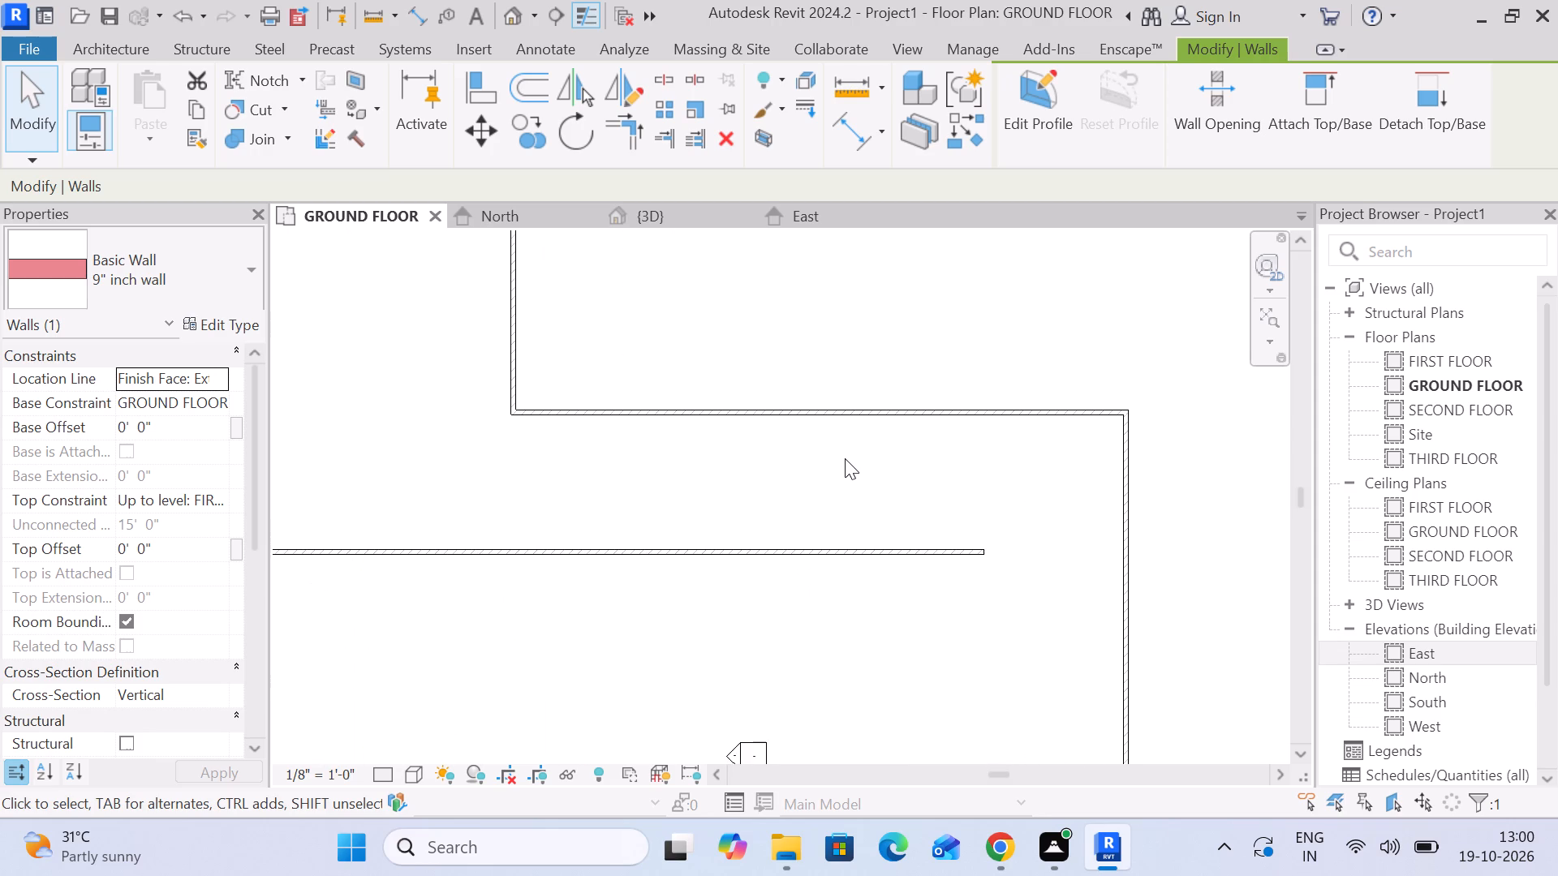
pyautogui.middleClick(1014, 465)
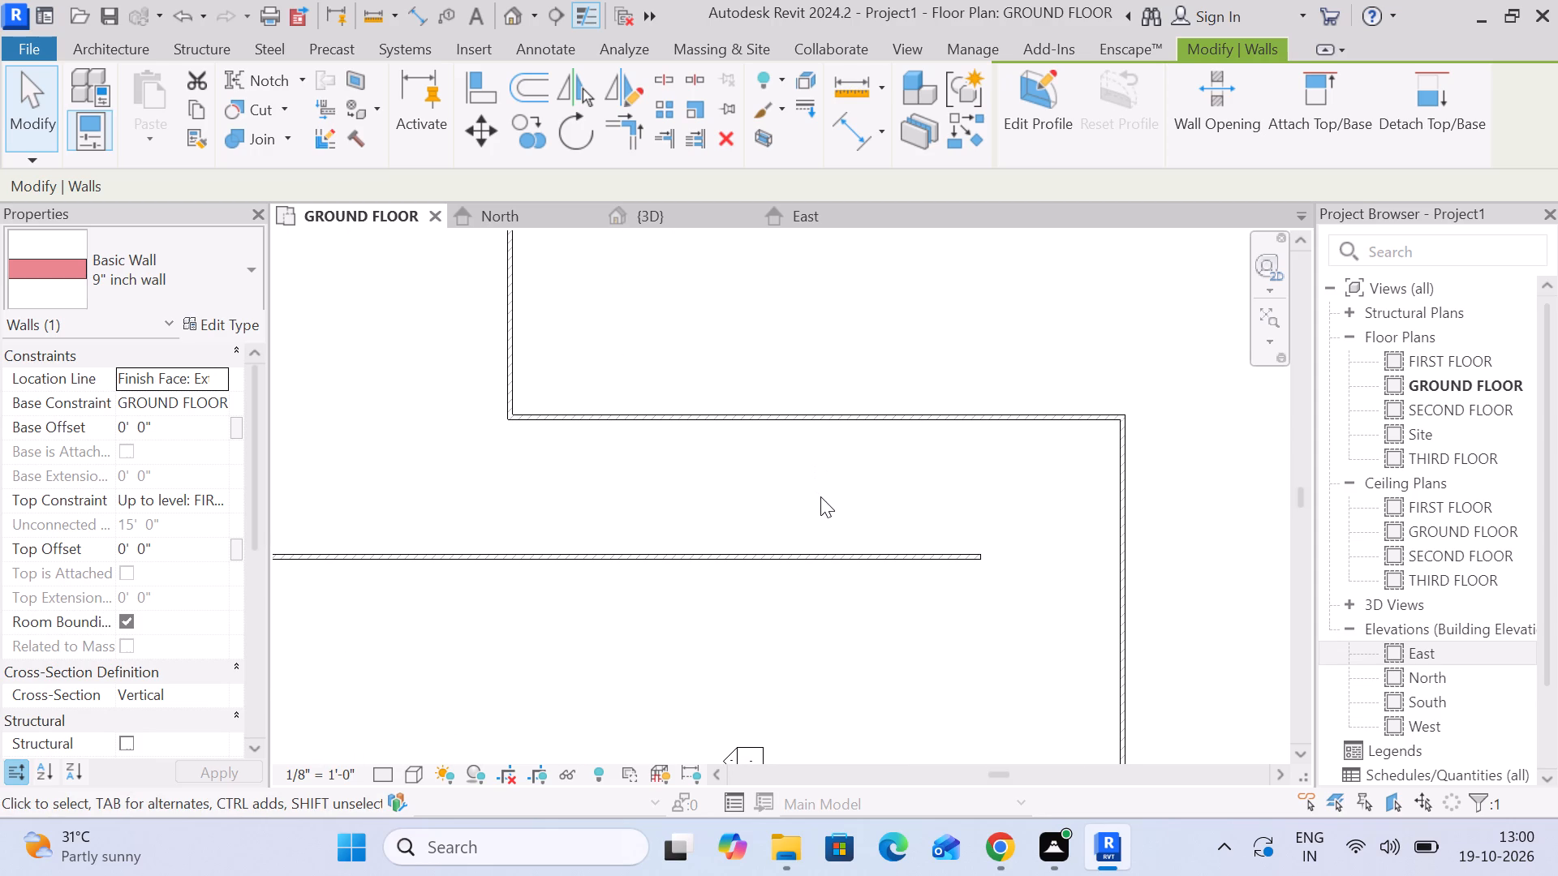
pyautogui.scroll(3, 958, 529)
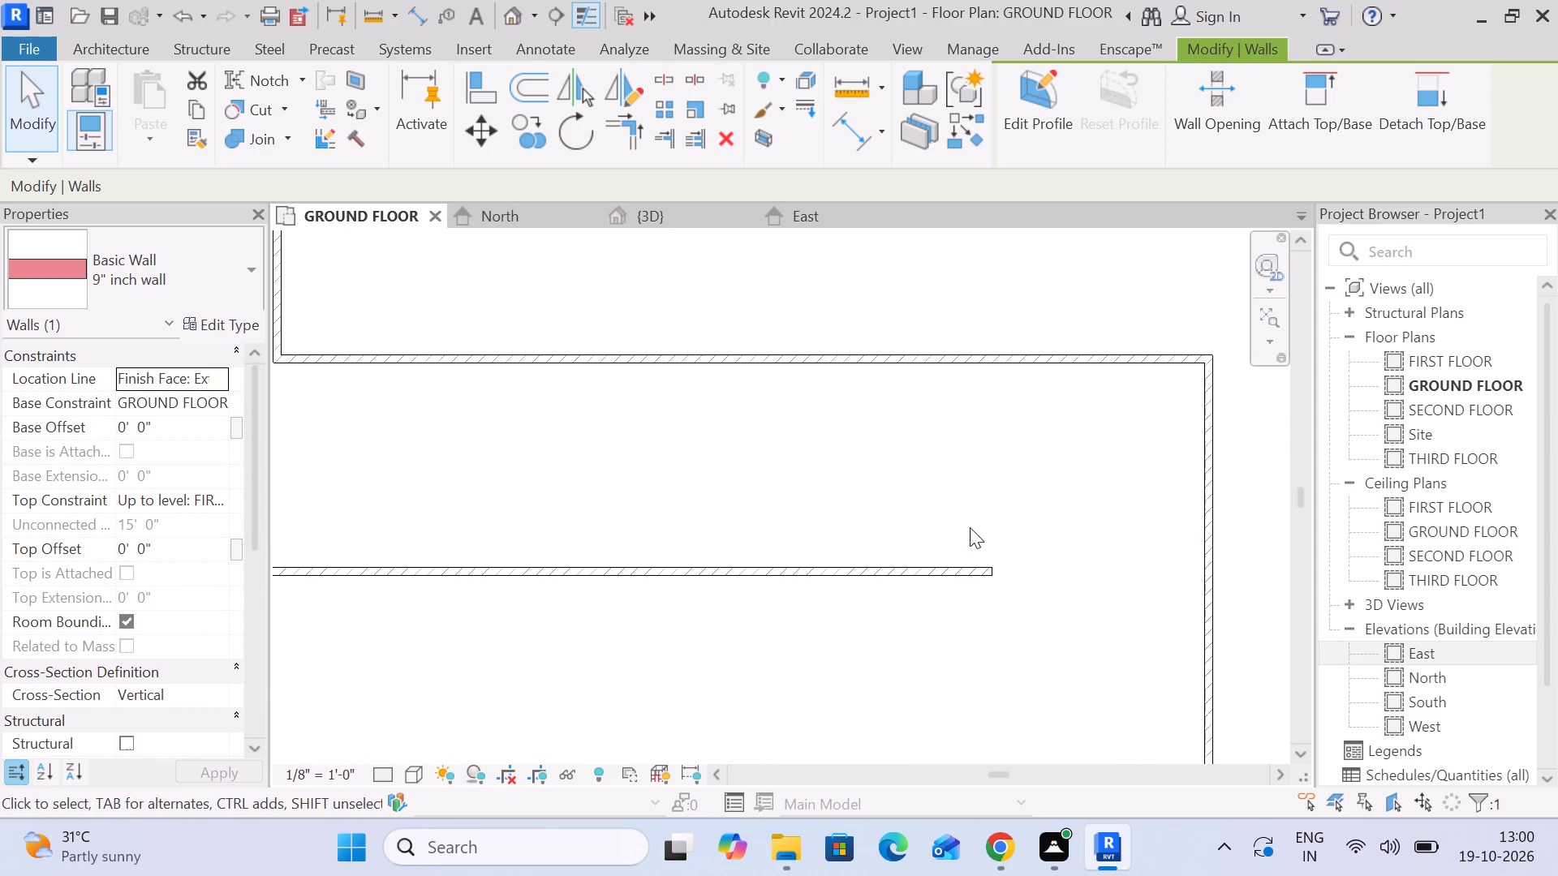
pyautogui.moveTo(970, 527); pyautogui.dragTo(882, 485, button='middle')
pyautogui.scroll(-3, 881, 517)
pyautogui.scroll(2, 875, 517)
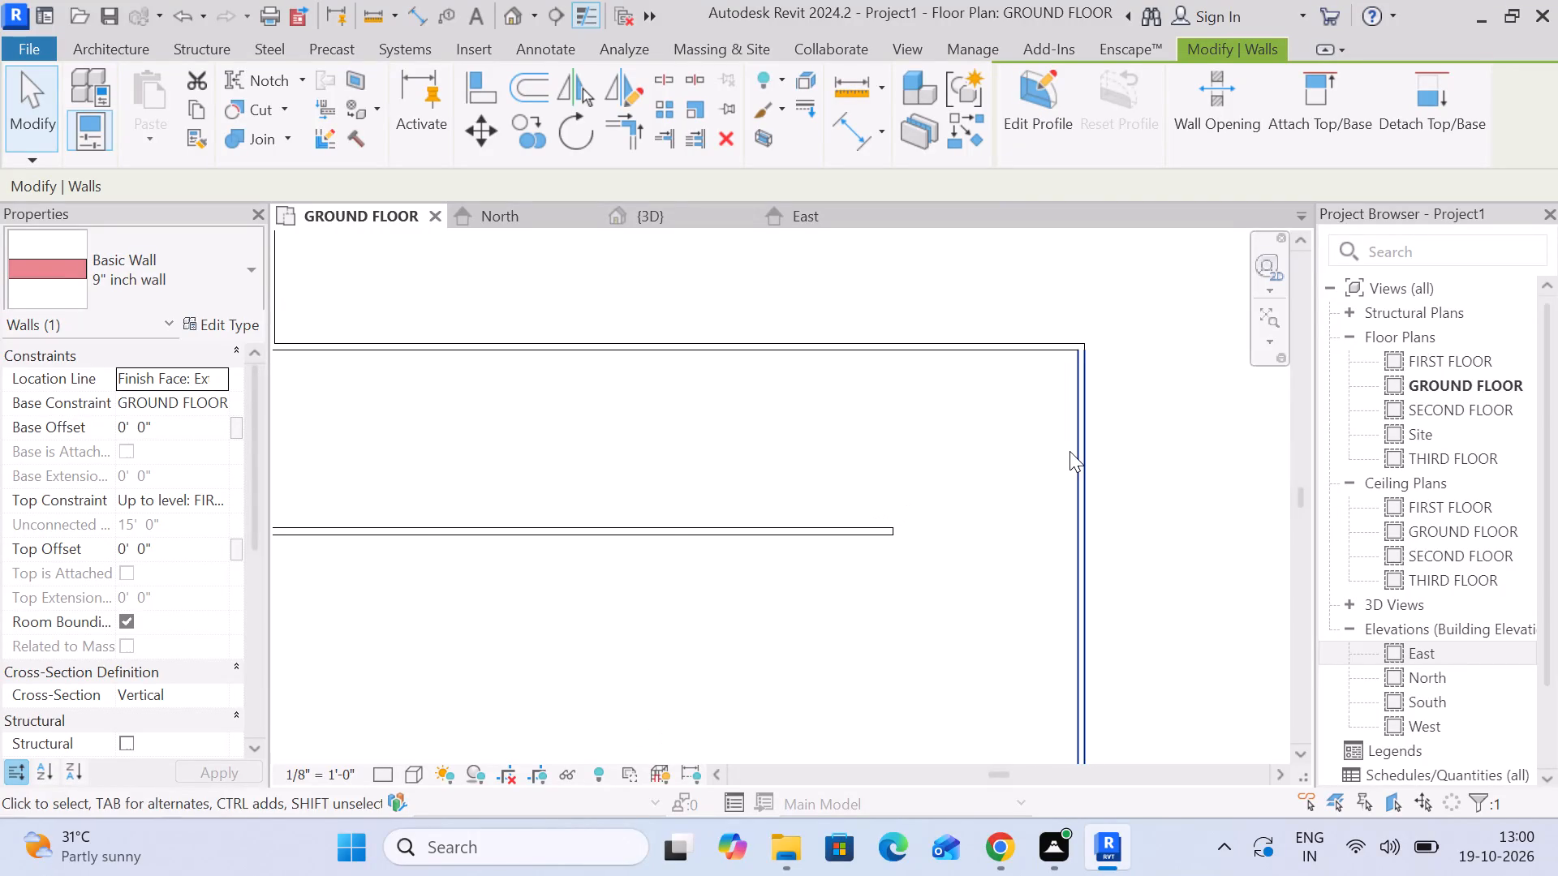
pyautogui.click(860, 346)
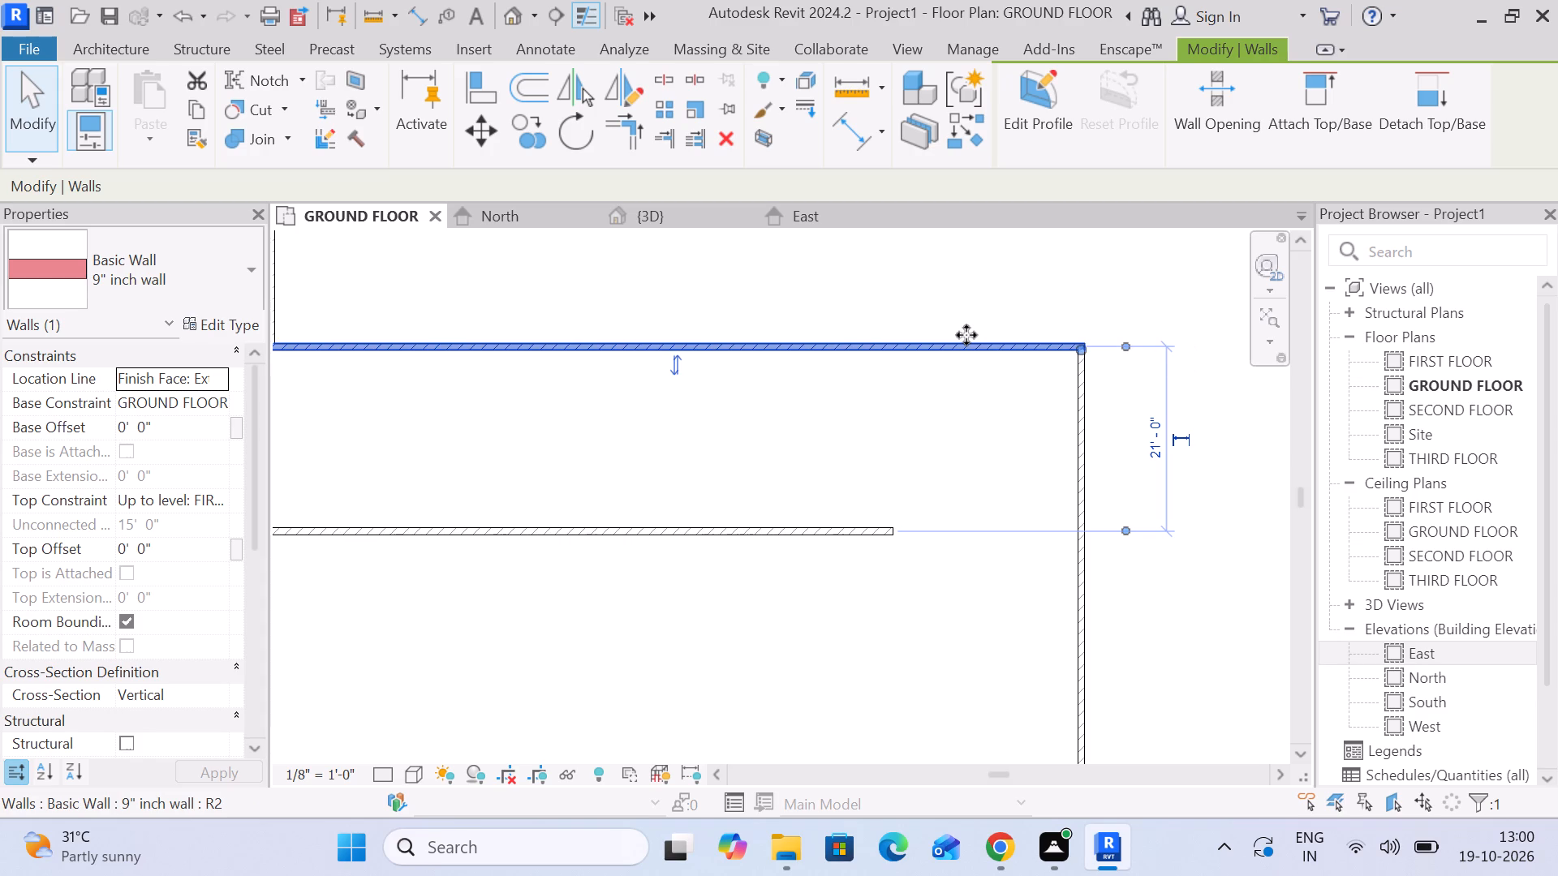
pyautogui.scroll(-5, 983, 328)
pyautogui.click(1187, 509)
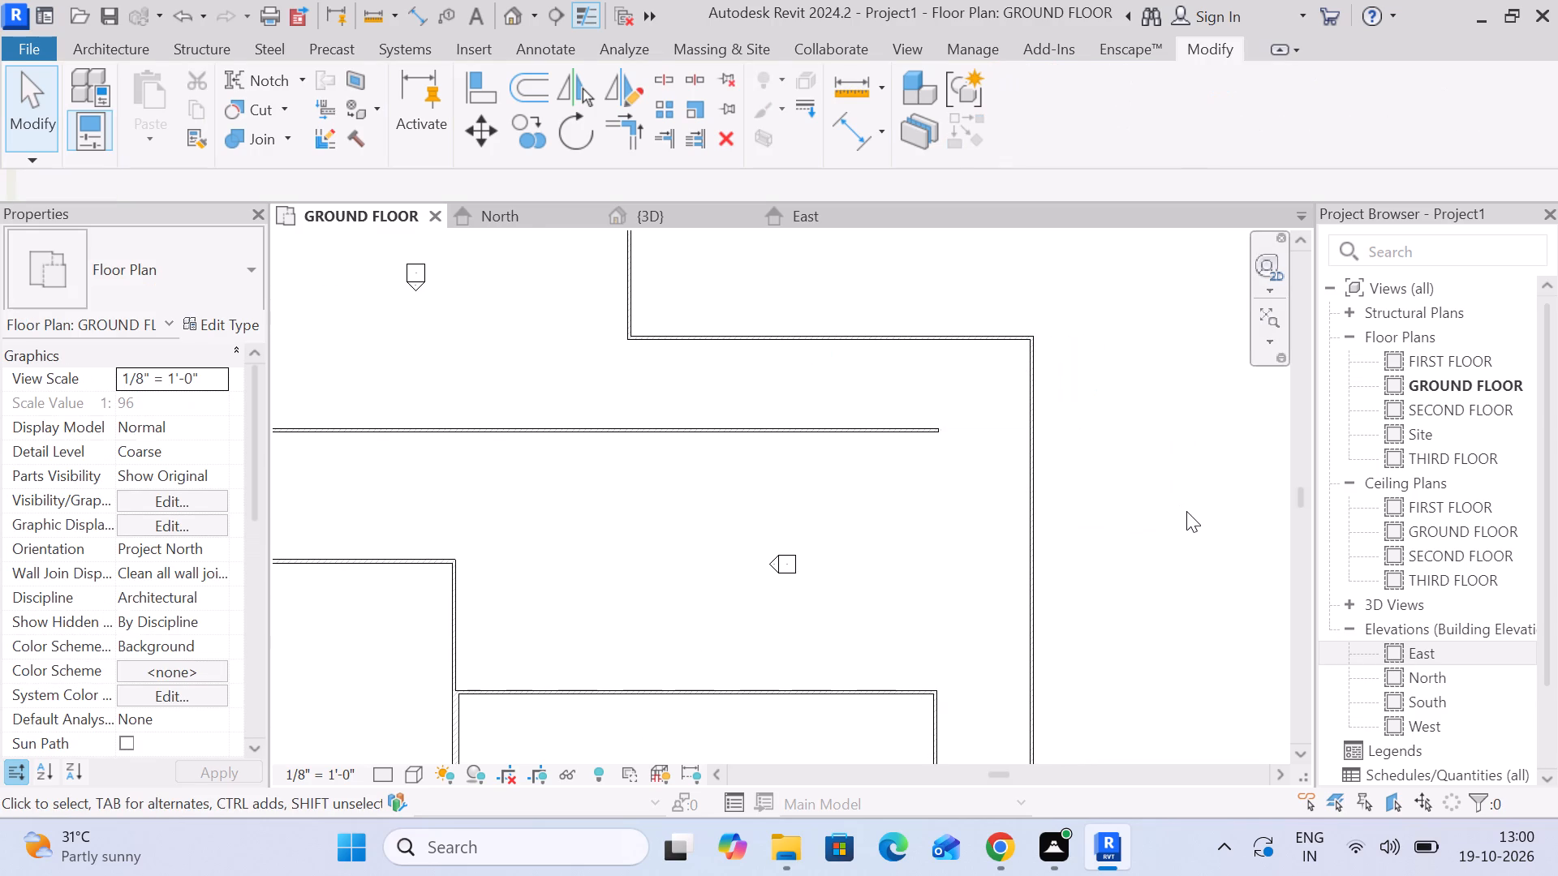
# Examine the two inner blocks and the space between them and the long inner wall on the GROUND FLOOR plan.
pyautogui.scroll(-4, 1182, 508)
pyautogui.moveTo(1170, 507); pyautogui.dragTo(1117, 438, button='middle')
pyautogui.scroll(-4, 1118, 427)
pyautogui.moveTo(1115, 444); pyautogui.dragTo(1084, 434, button='middle')
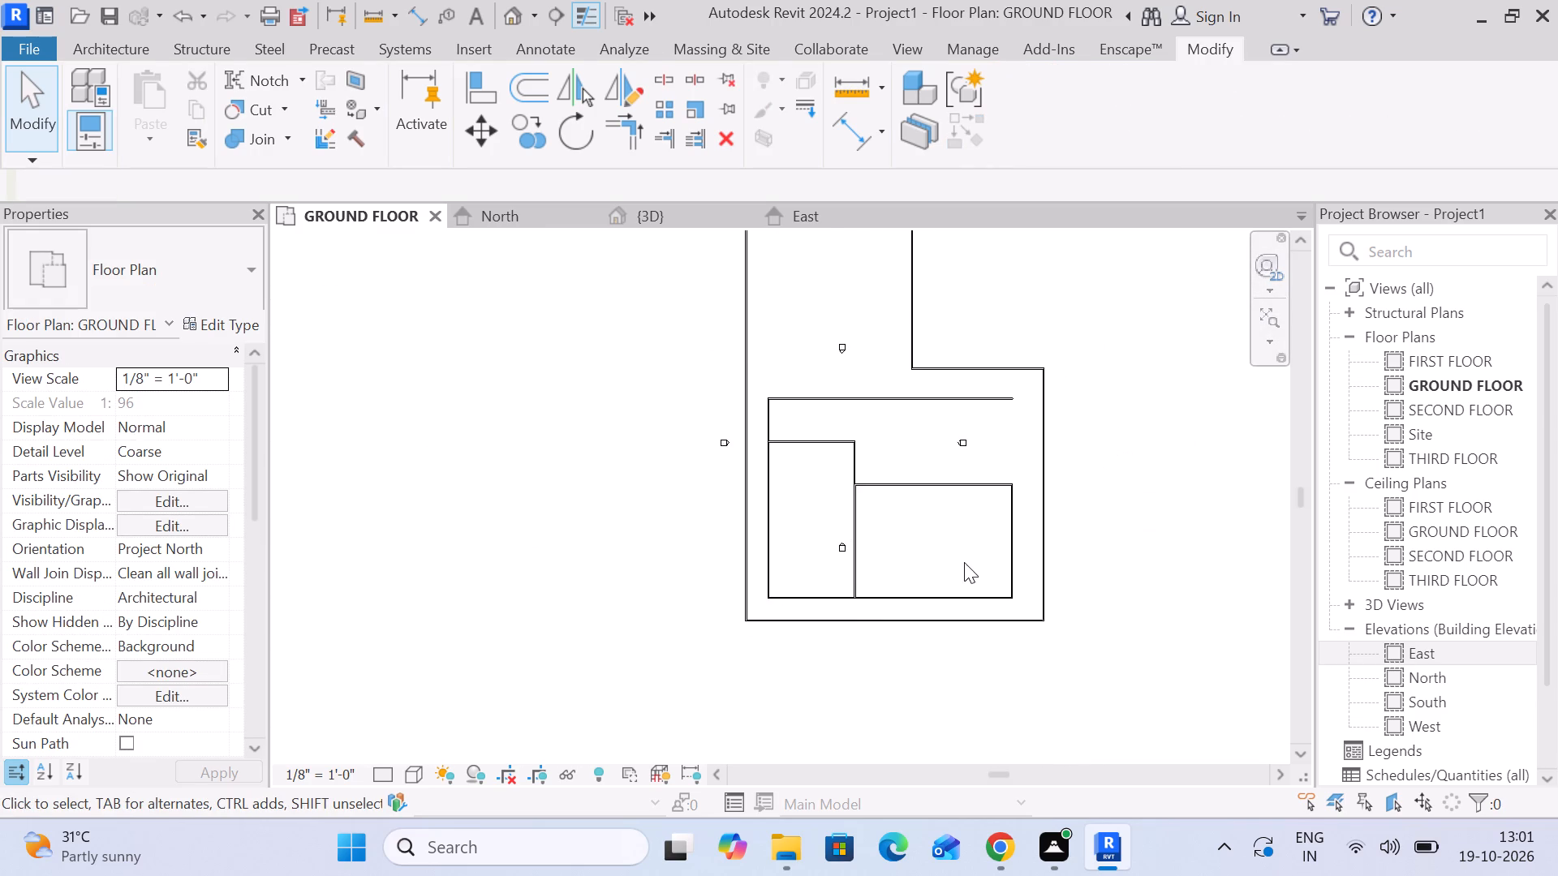
pyautogui.scroll(2, 965, 562)
pyautogui.moveTo(1102, 608); pyautogui.dragTo(1066, 599, button='middle')
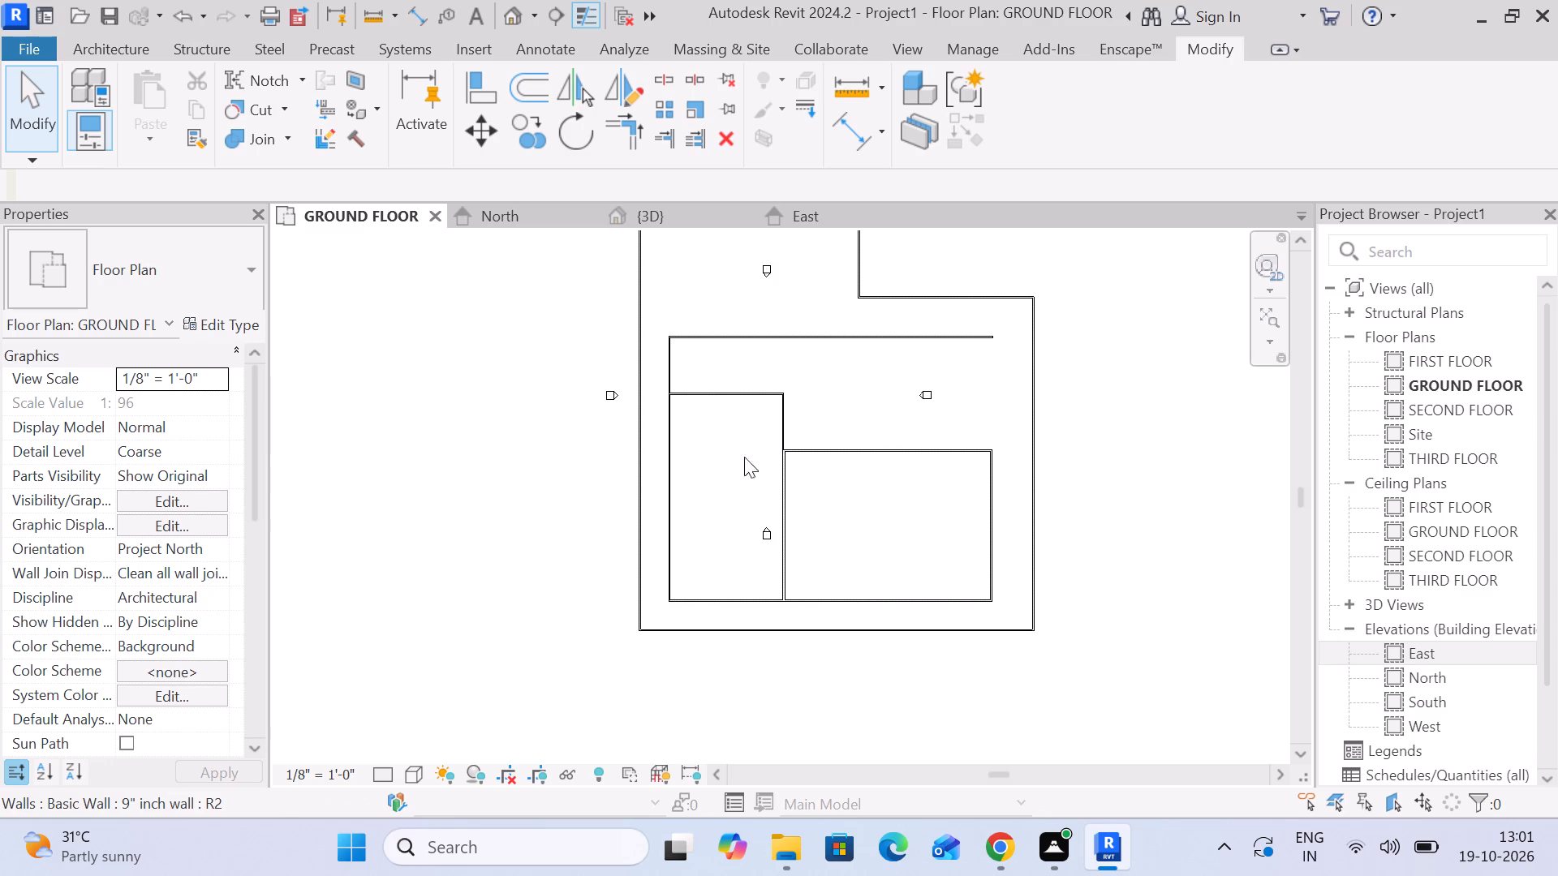
pyautogui.scroll(2, 662, 445)
pyautogui.scroll(2, 710, 365)
pyautogui.scroll(1, 751, 434)
pyautogui.moveTo(748, 435); pyautogui.dragTo(691, 433, button='middle')
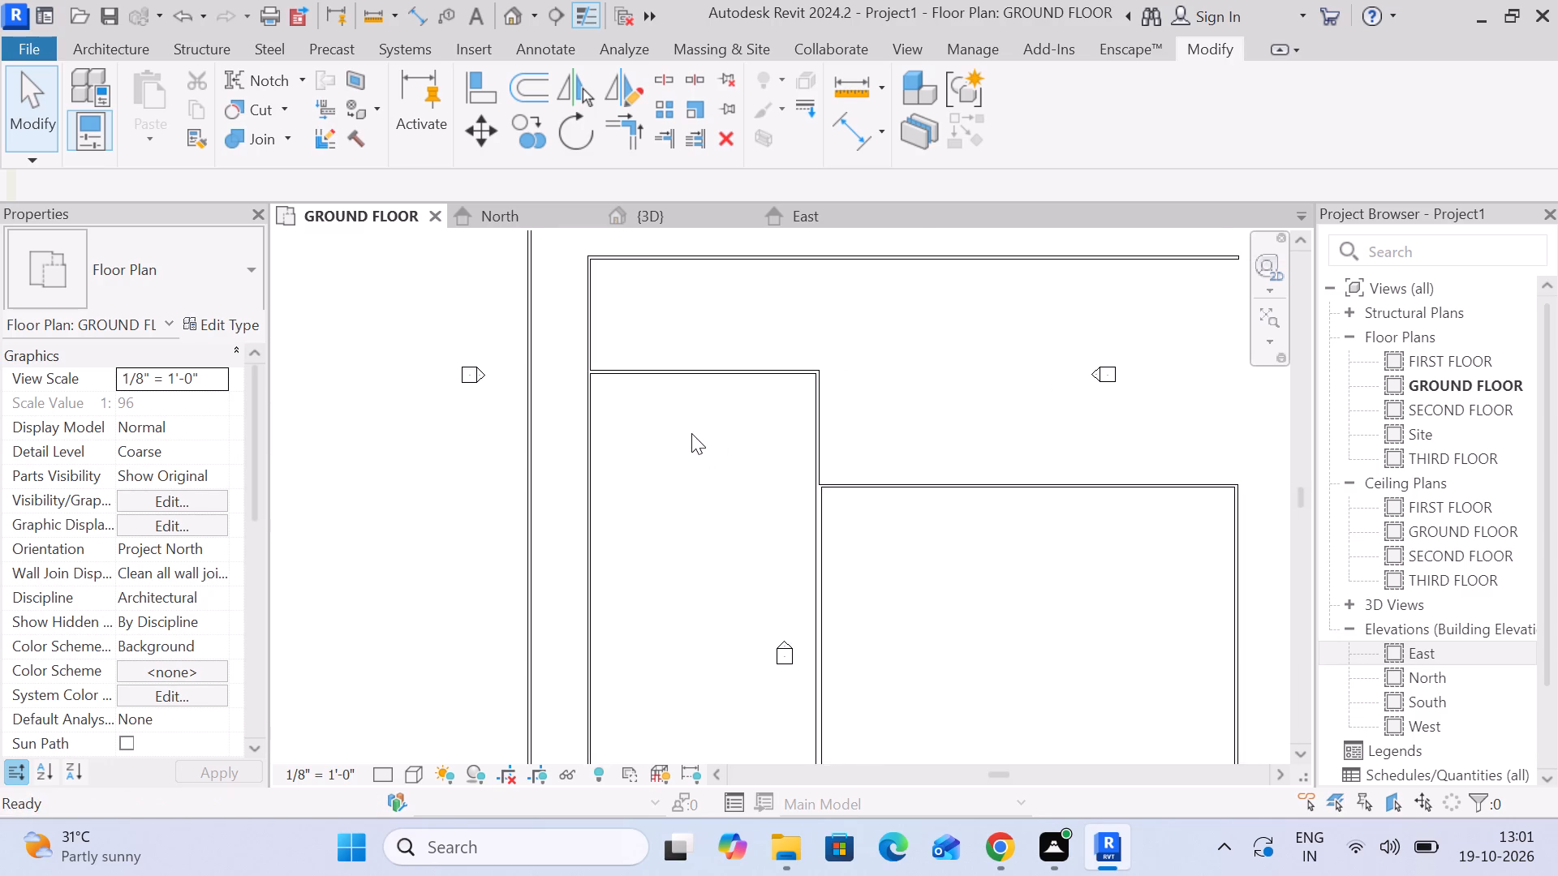
pyautogui.moveTo(691, 433); pyautogui.dragTo(694, 330, button='middle')
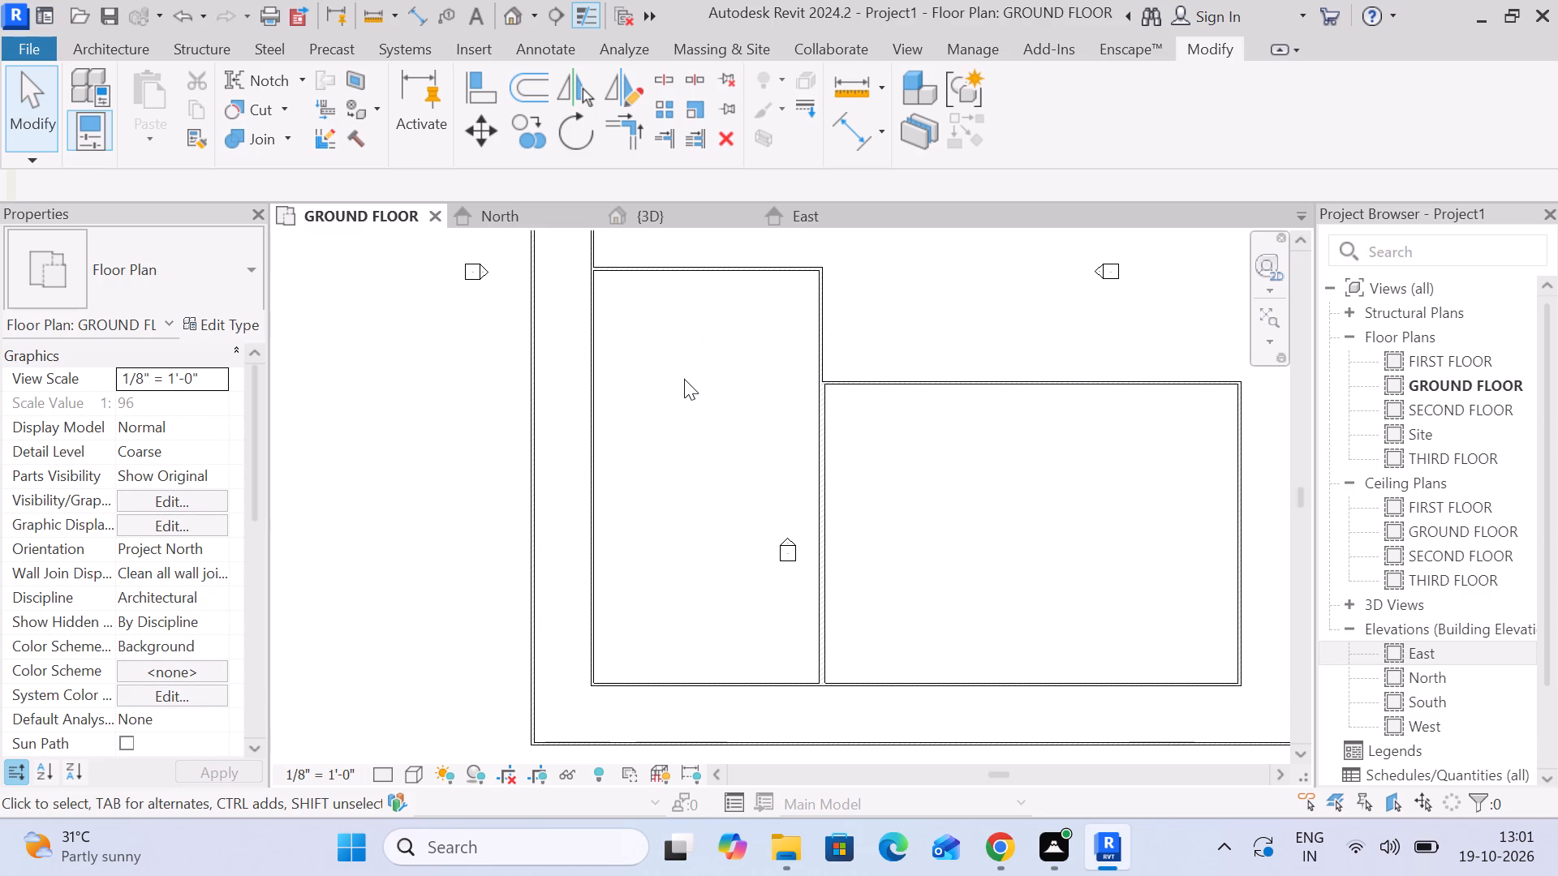
pyautogui.moveTo(747, 375); pyautogui.dragTo(721, 400, button='middle')
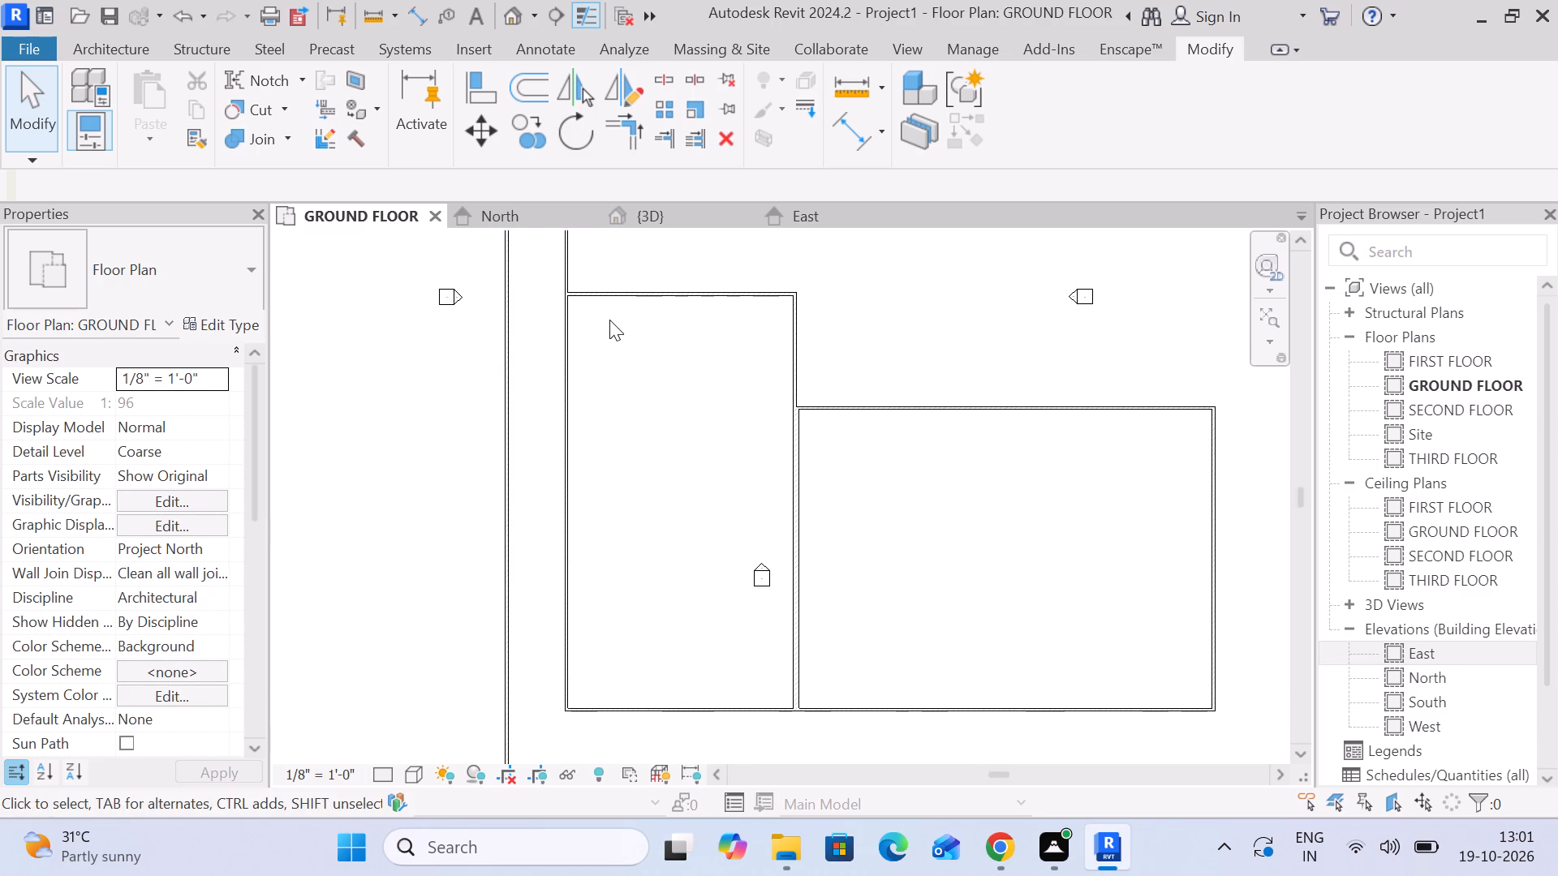
pyautogui.scroll(1, 610, 320)
pyautogui.scroll(-3, 607, 335)
pyautogui.moveTo(606, 348); pyautogui.dragTo(572, 440, button='middle')
pyautogui.scroll(3, 586, 353)
pyautogui.moveTo(791, 359); pyautogui.dragTo(715, 354, button='middle')
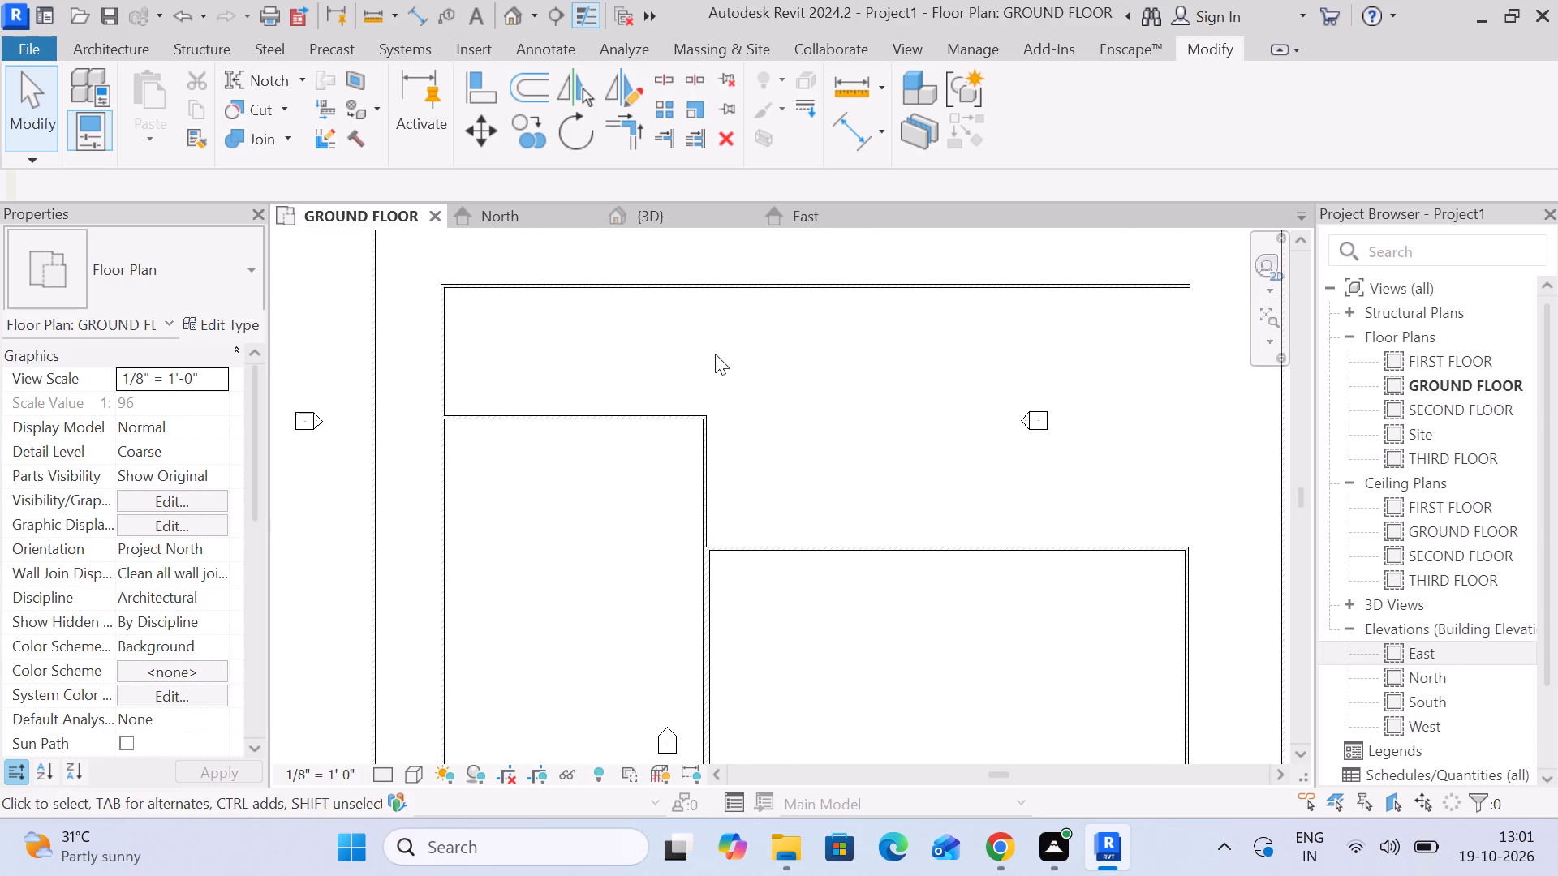
pyautogui.moveTo(719, 374); pyautogui.dragTo(721, 358, button='middle')
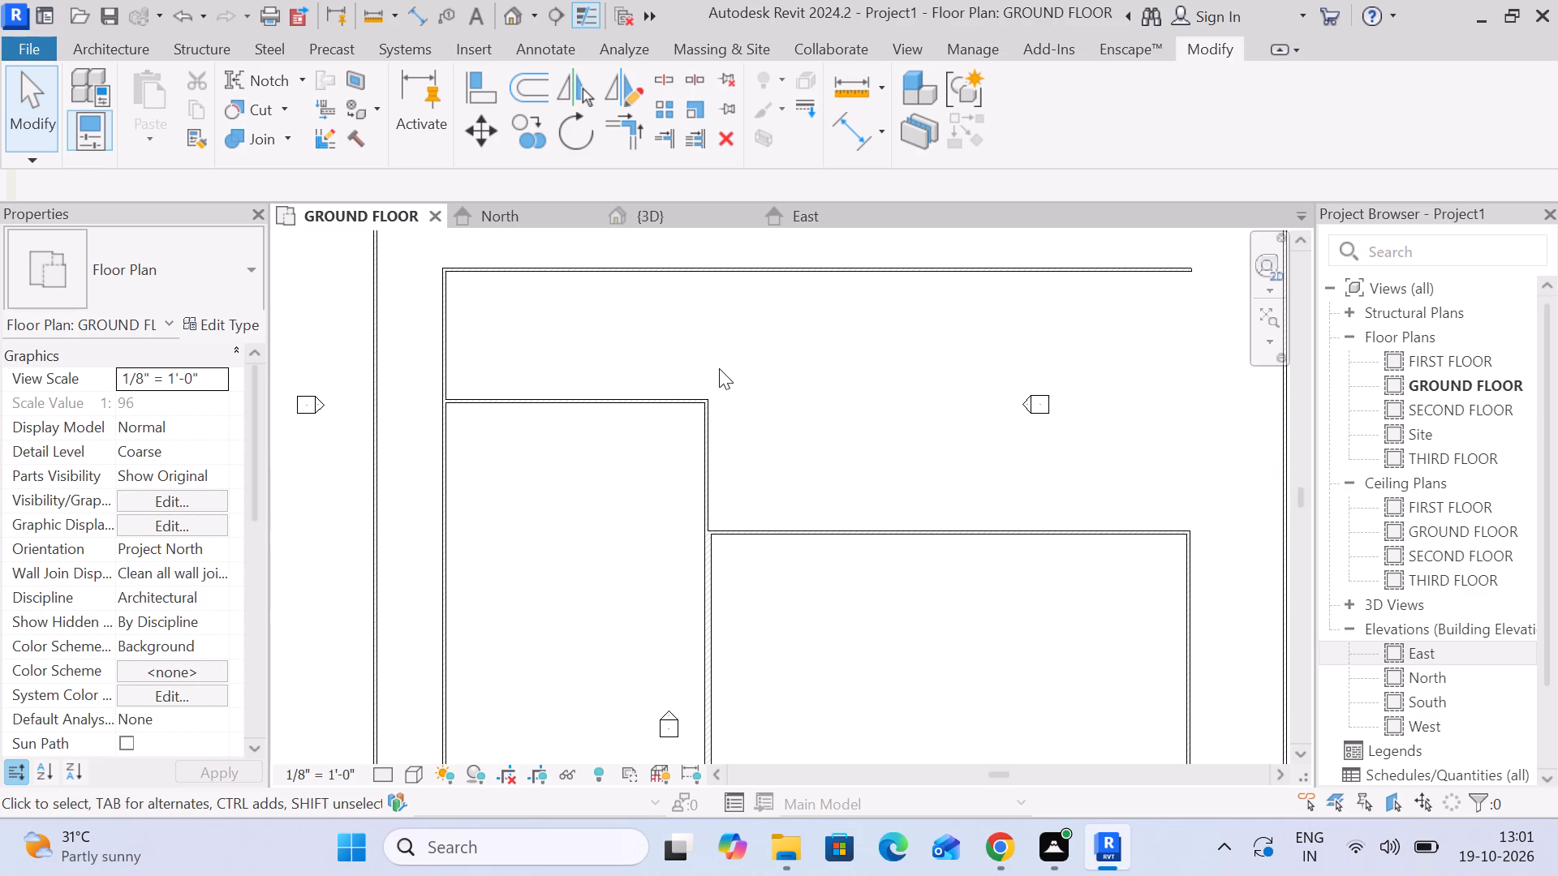
pyautogui.scroll(2, 741, 339)
pyautogui.scroll(-1, 791, 341)
pyautogui.moveTo(785, 347); pyautogui.dragTo(704, 371, button='middle')
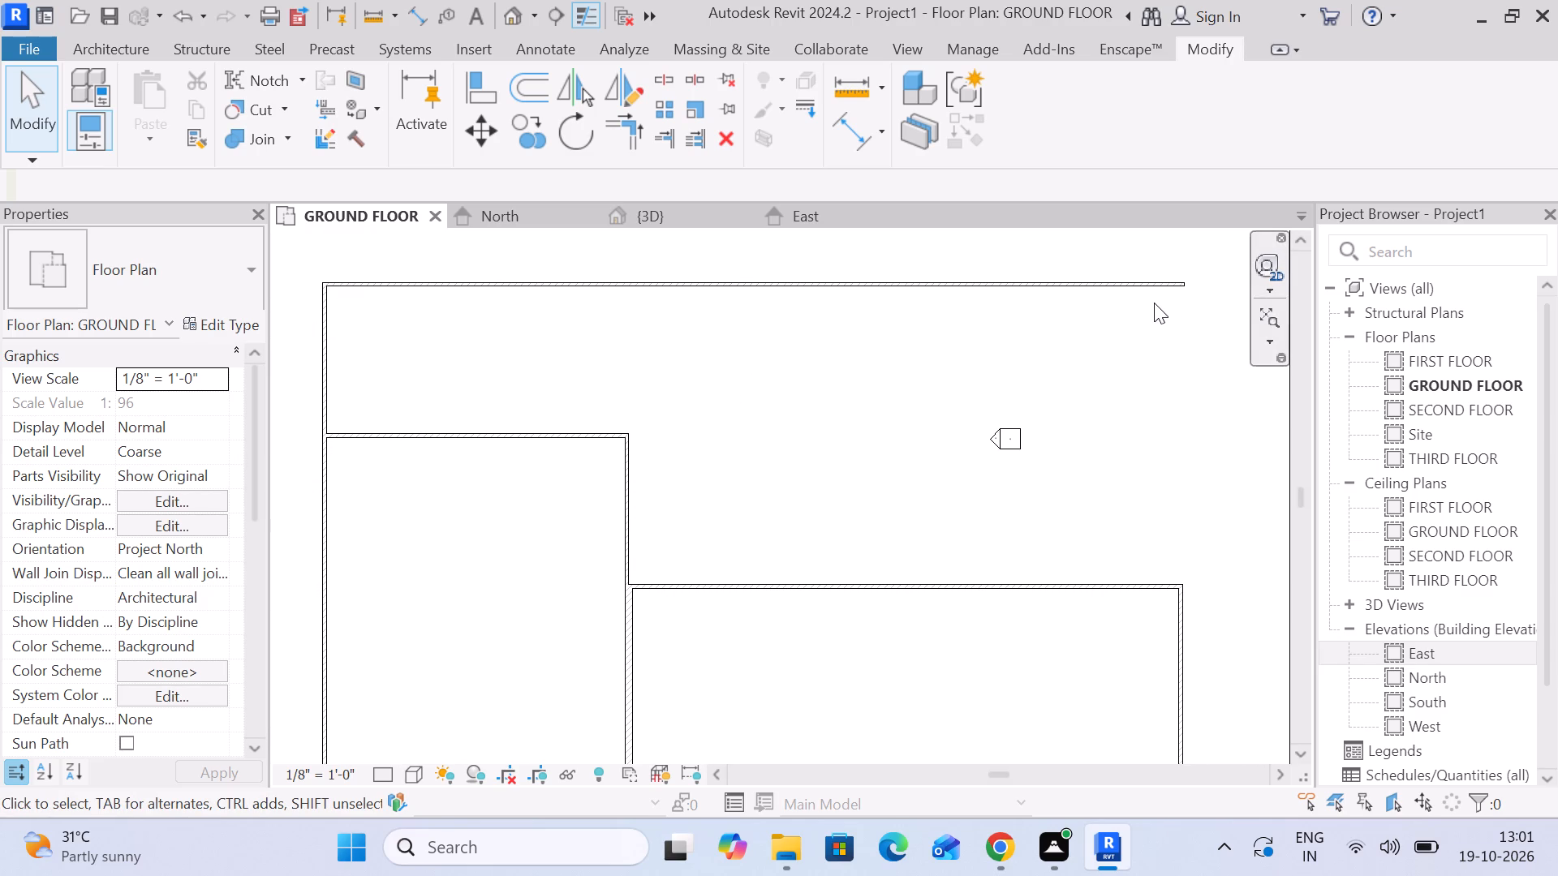
pyautogui.scroll(-2, 1142, 304)
pyautogui.moveTo(1120, 314); pyautogui.dragTo(1085, 304, button='middle')
pyautogui.moveTo(1083, 304); pyautogui.dragTo(1028, 315, button='middle')
pyautogui.scroll(1, 441, 311)
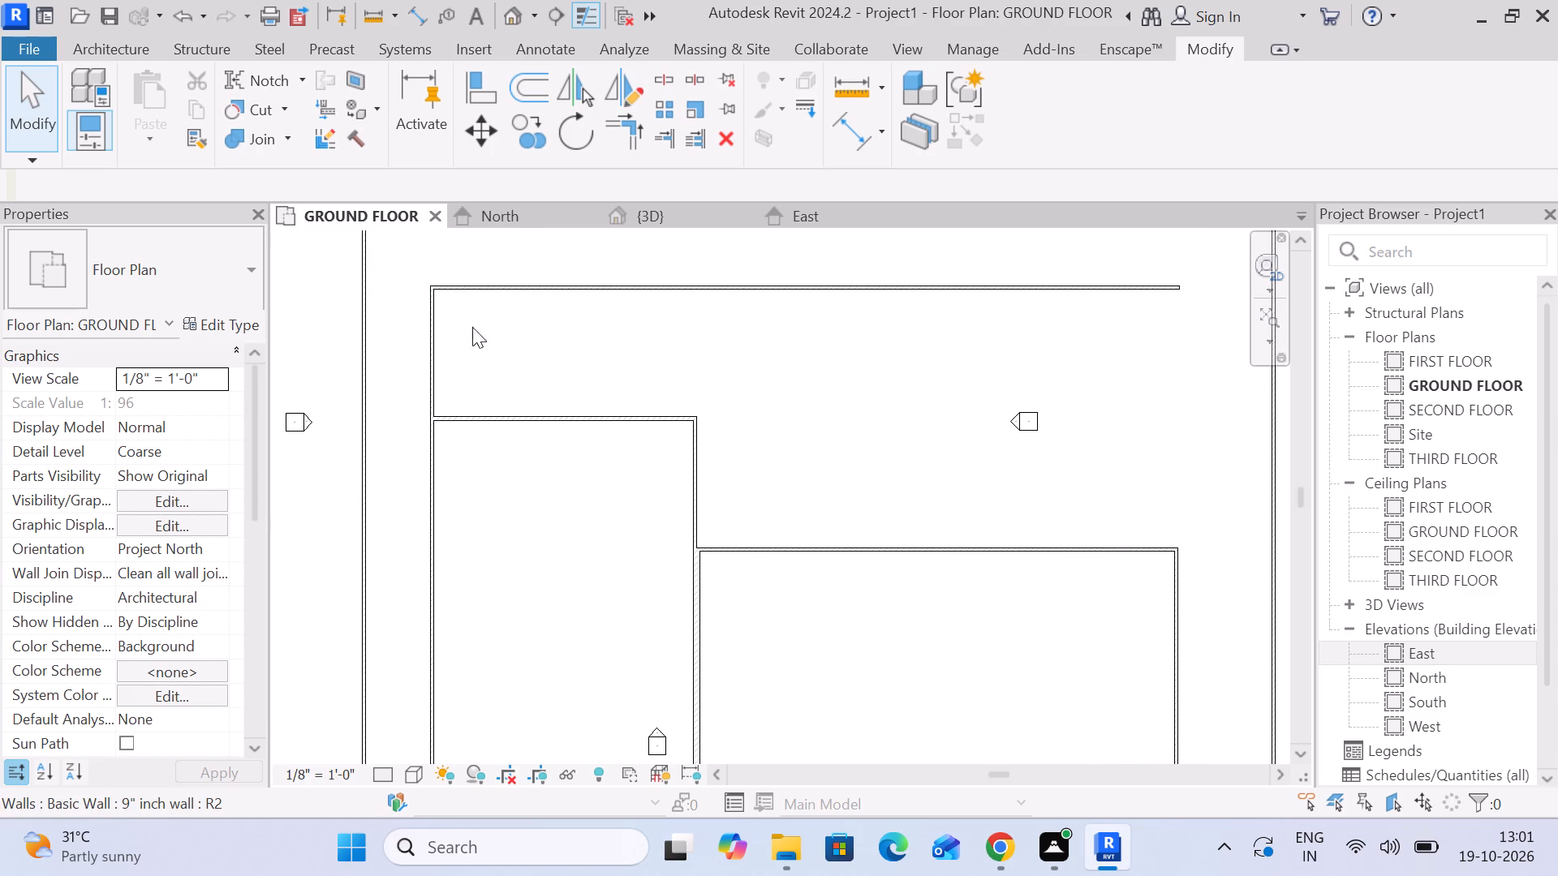
# Draw a 9" architectural wall from the western inner block's northeast corner straight north to the long inner wall, flipping its orientation.
pyautogui.scroll(3, 695, 443)
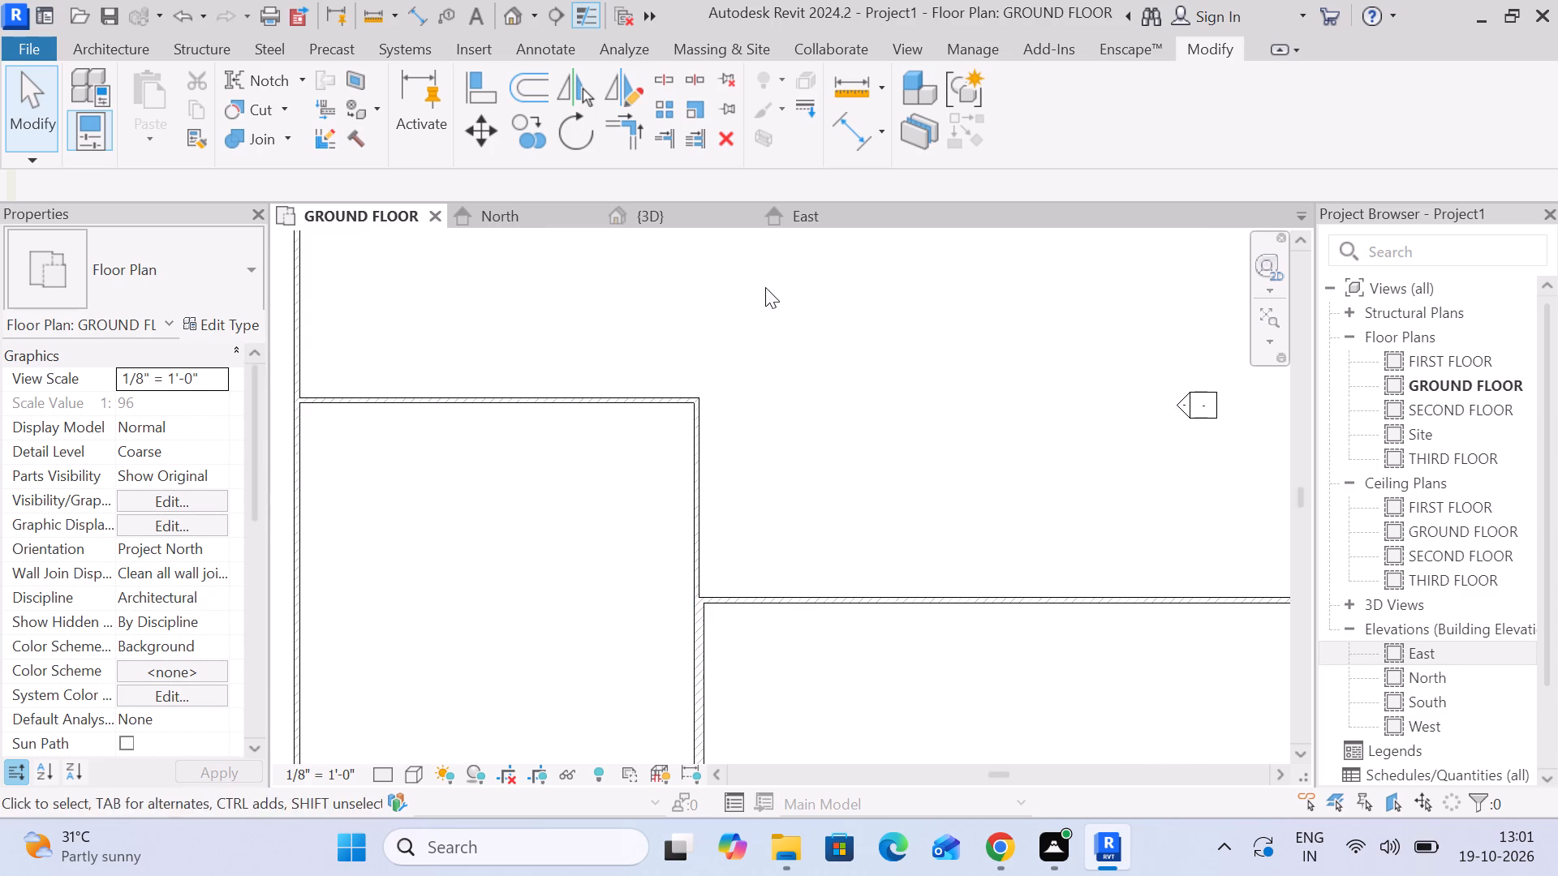
pyautogui.moveTo(765, 298); pyautogui.dragTo(760, 481, button='middle')
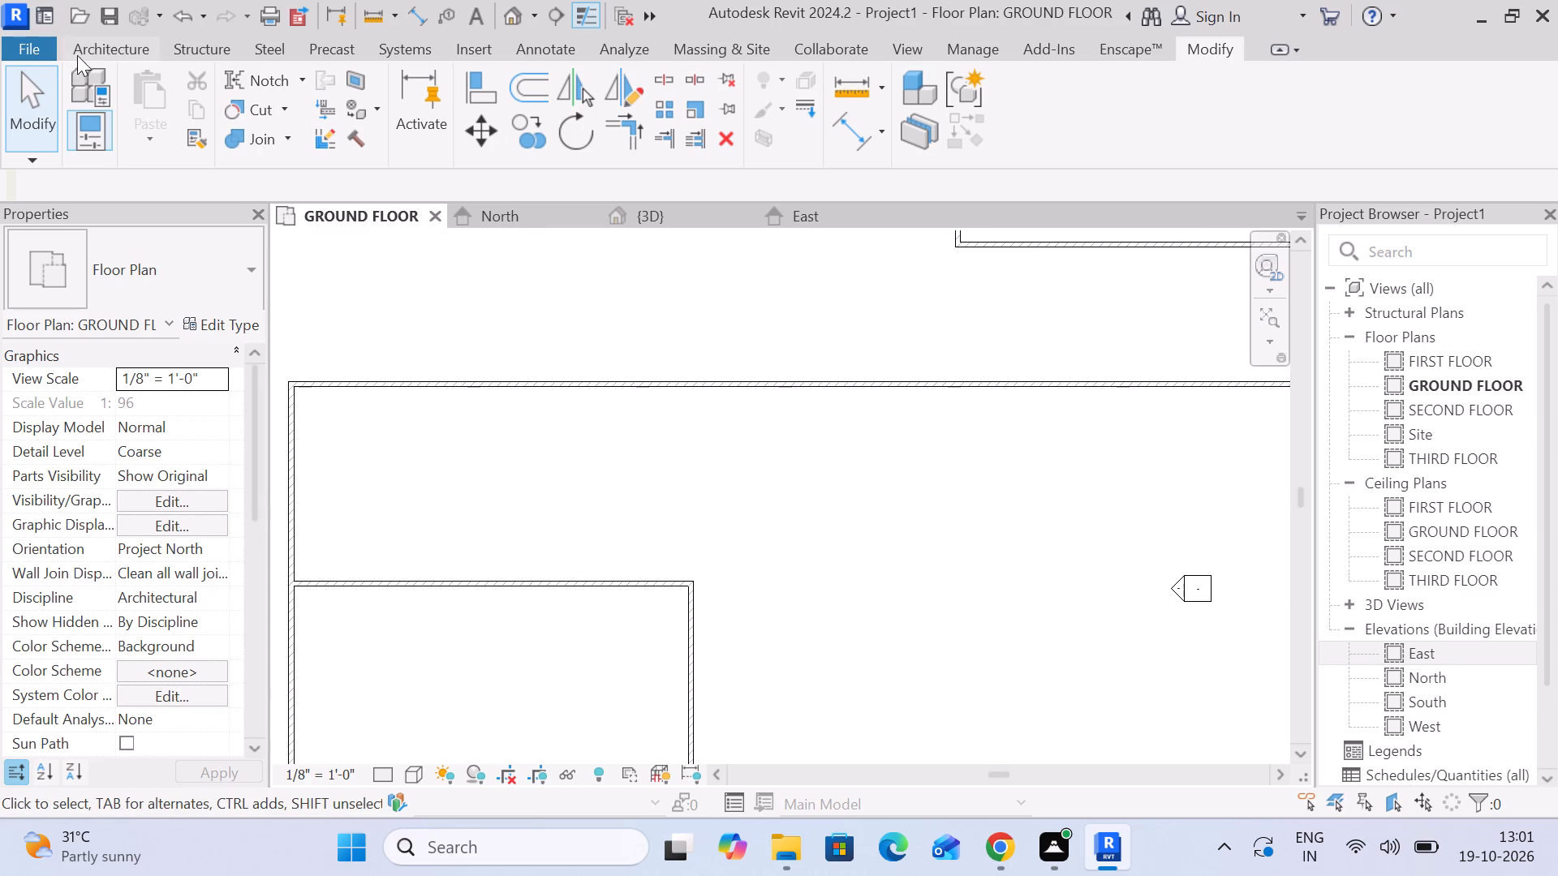
pyautogui.click(88, 47)
pyautogui.click(99, 146)
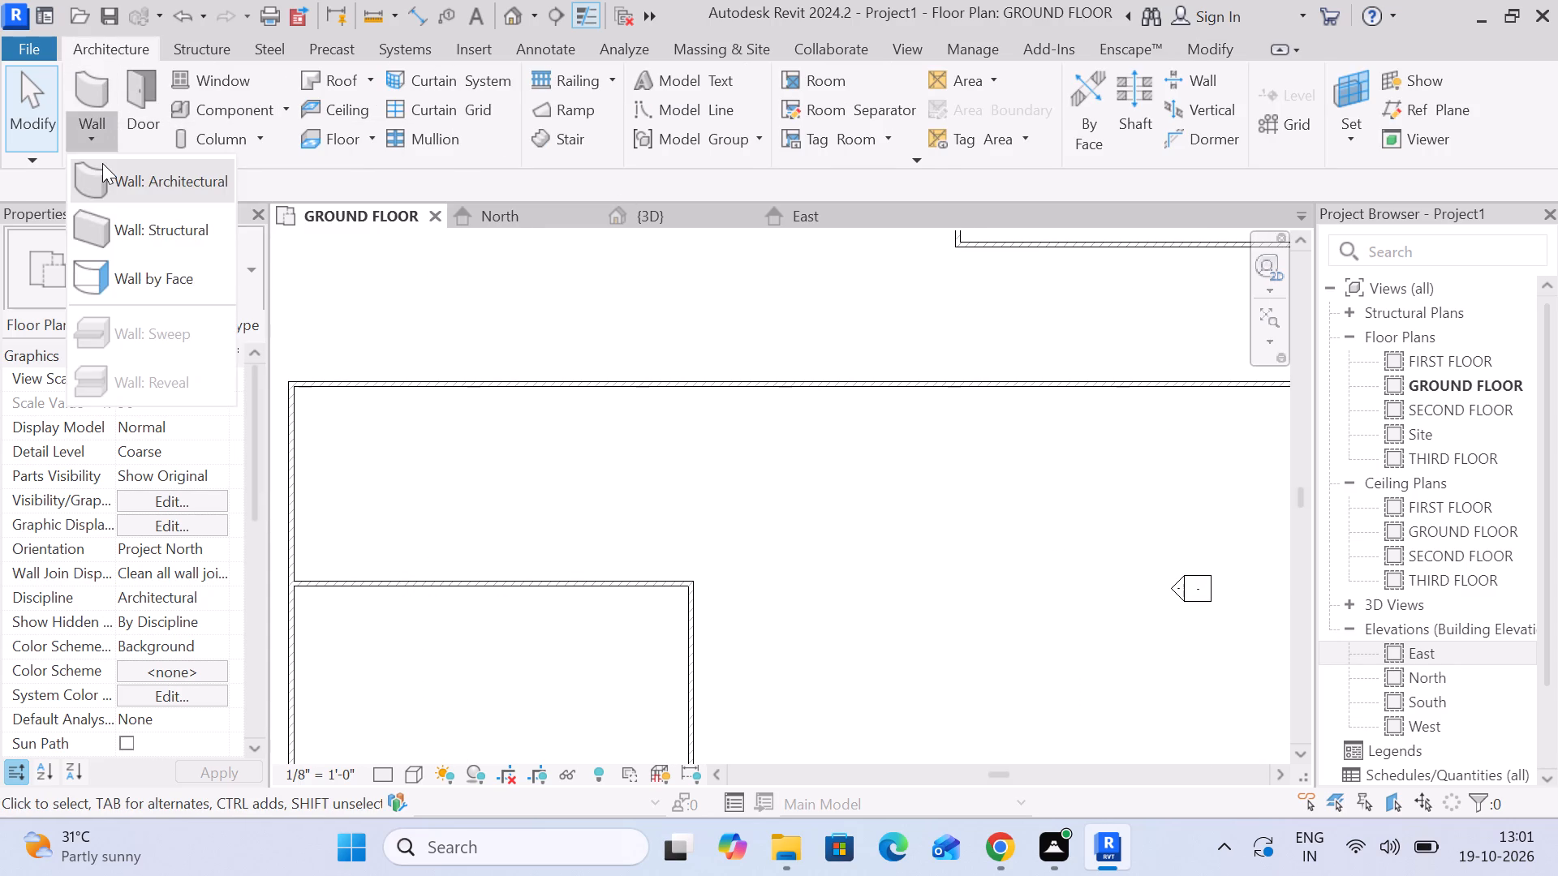
pyautogui.moveTo(105, 165); pyautogui.dragTo(113, 170)
pyautogui.scroll(5, 703, 572)
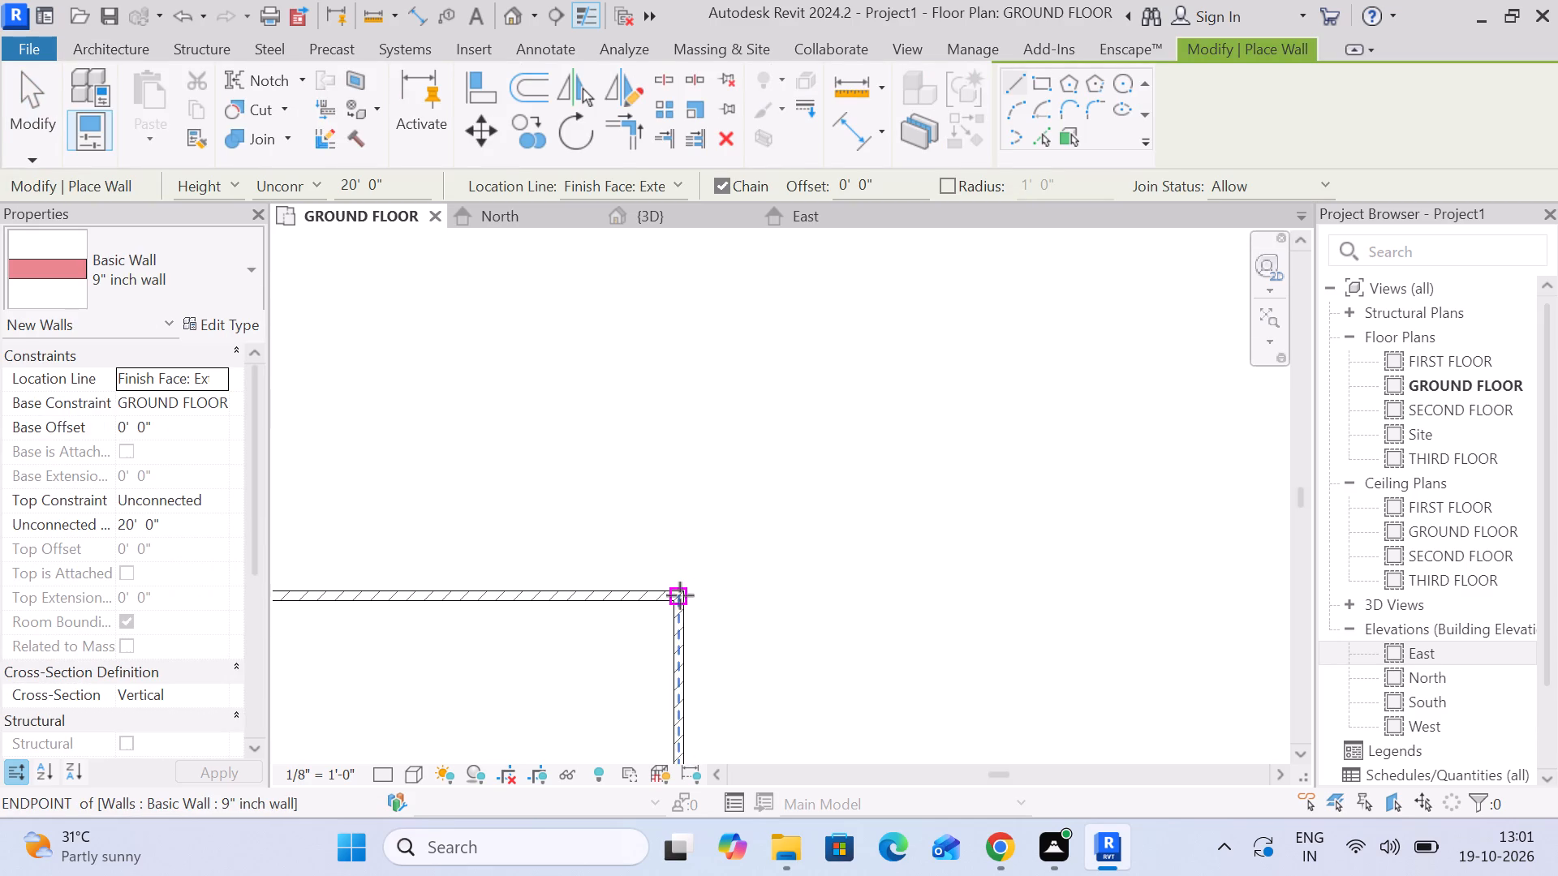
pyautogui.moveTo(682, 590); pyautogui.dragTo(686, 579)
pyautogui.scroll(-1, 678, 418)
pyautogui.press('space')
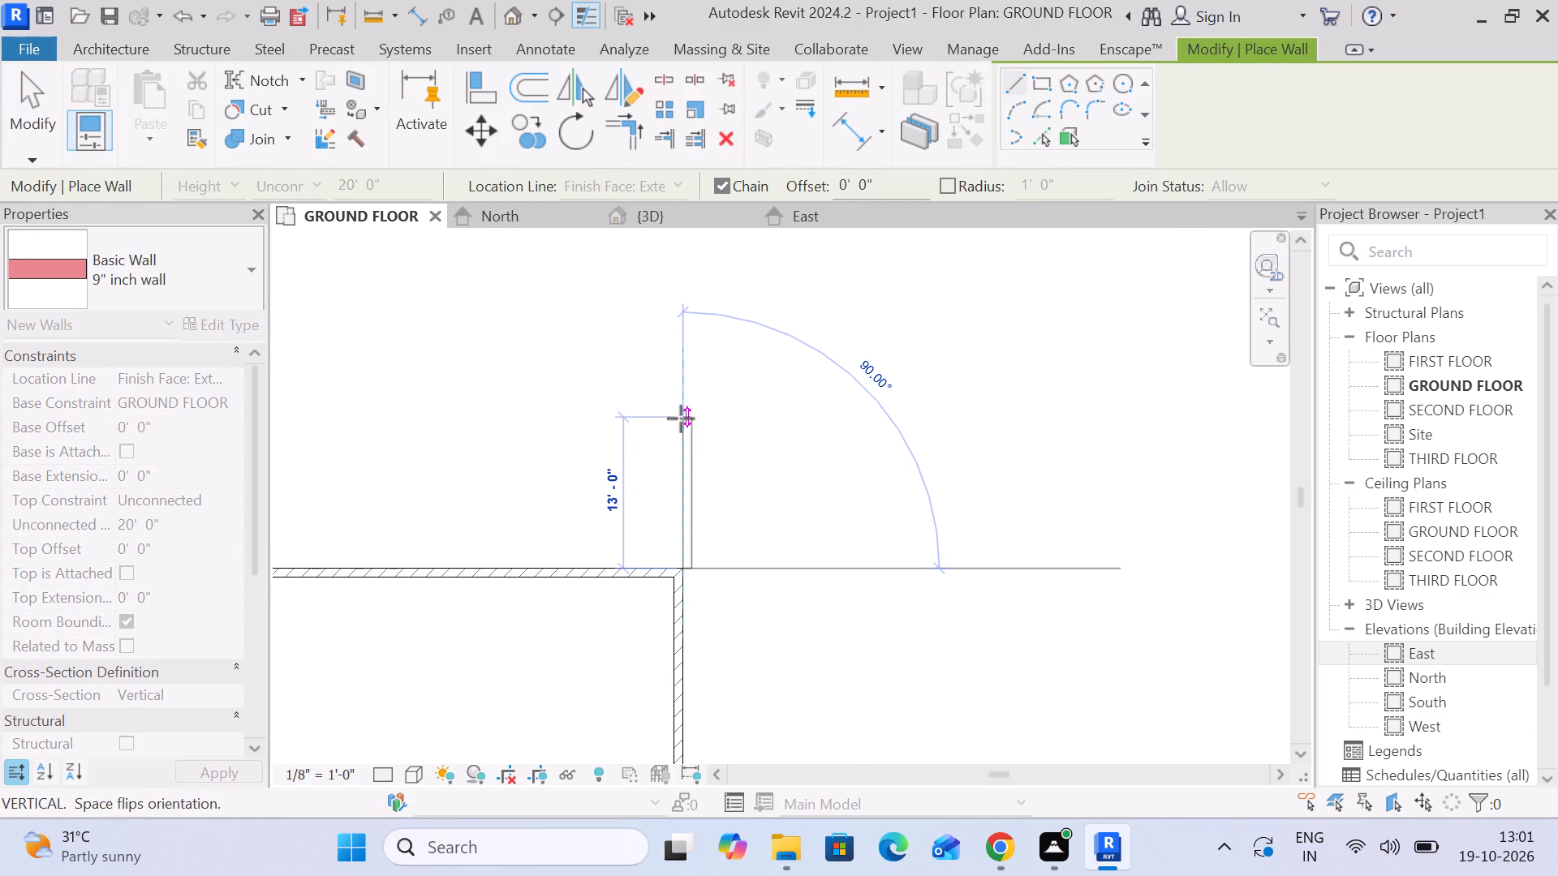
pyautogui.scroll(-3, 684, 418)
pyautogui.moveTo(684, 418); pyautogui.dragTo(694, 632, button='middle')
pyautogui.scroll(8, 699, 528)
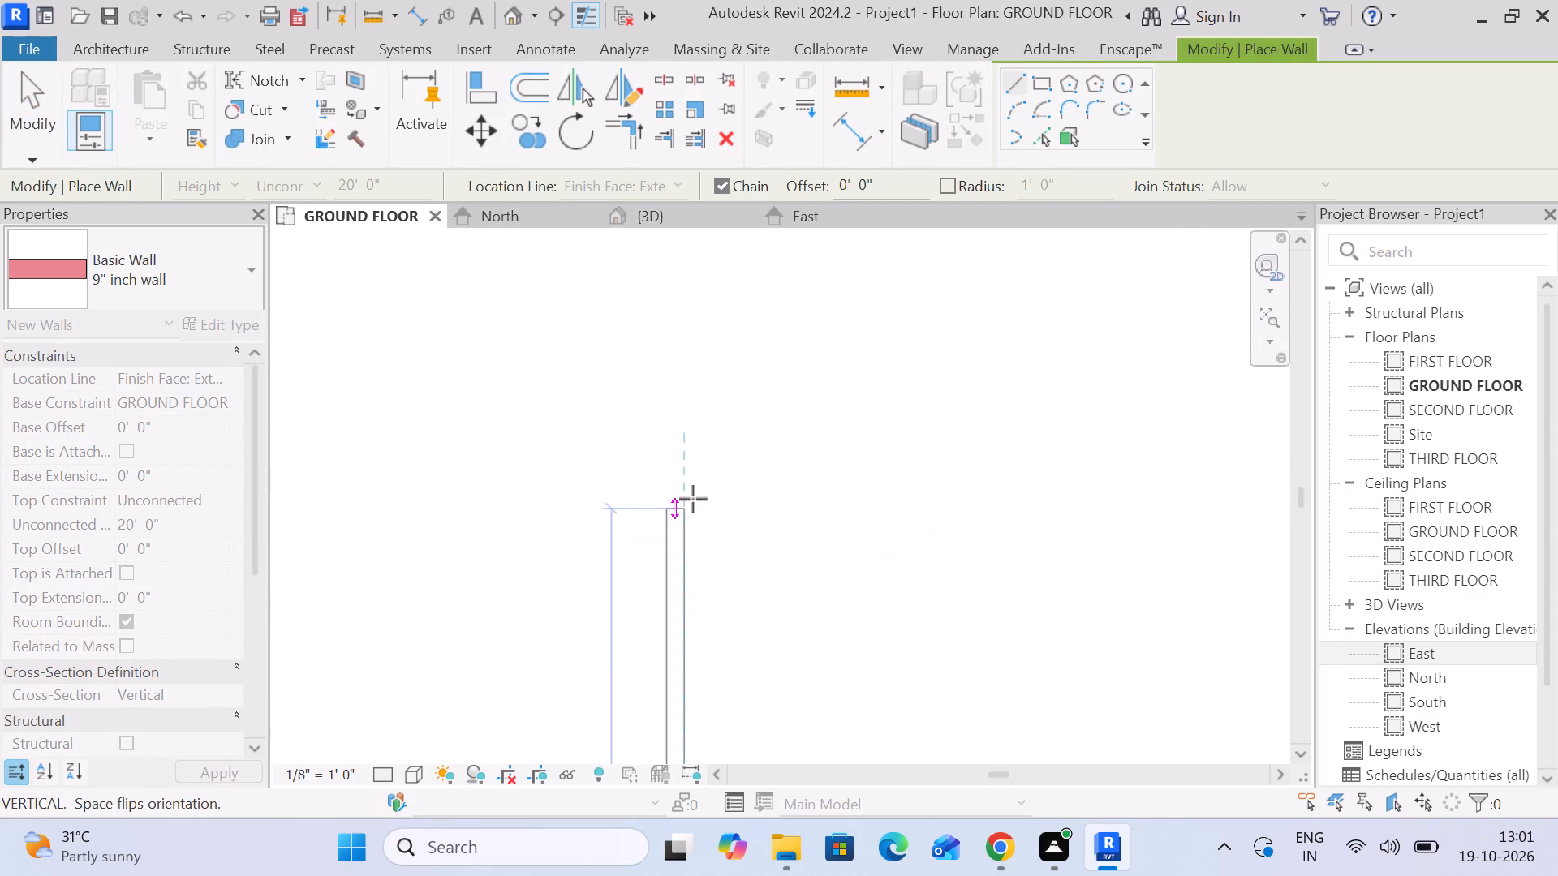
pyautogui.click(681, 479)
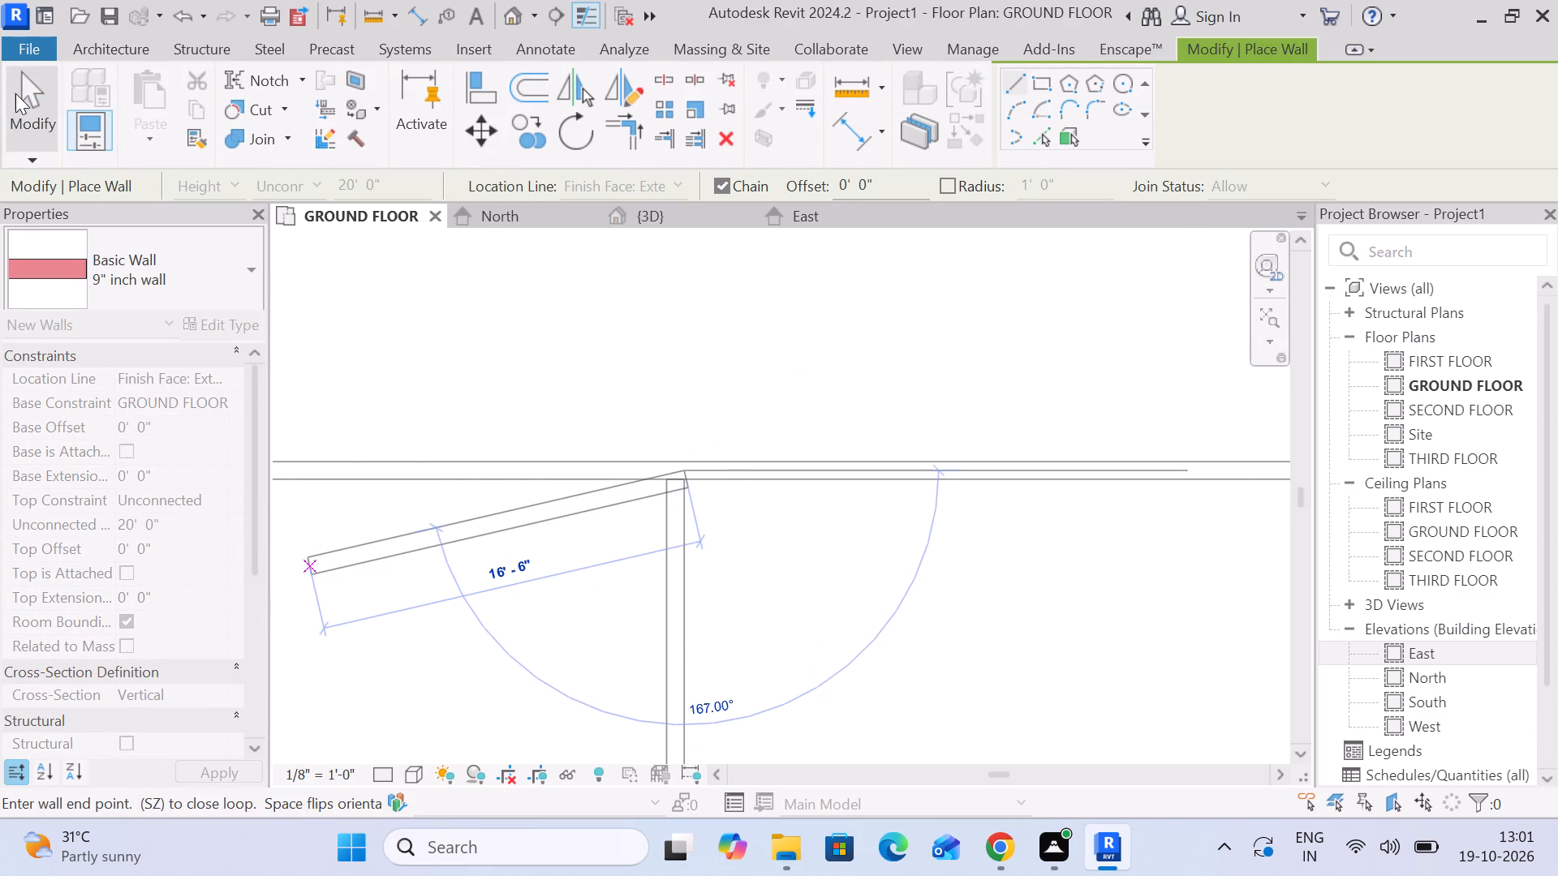
pyautogui.click(15, 93)
# Examine the open area between the long inner wall, the eastern inner block and the eastern outer wall.
pyautogui.scroll(-4, 741, 551)
pyautogui.moveTo(975, 603); pyautogui.dragTo(855, 482, button='middle')
pyautogui.scroll(-6, 854, 482)
pyautogui.moveTo(981, 559); pyautogui.dragTo(898, 430, button='middle')
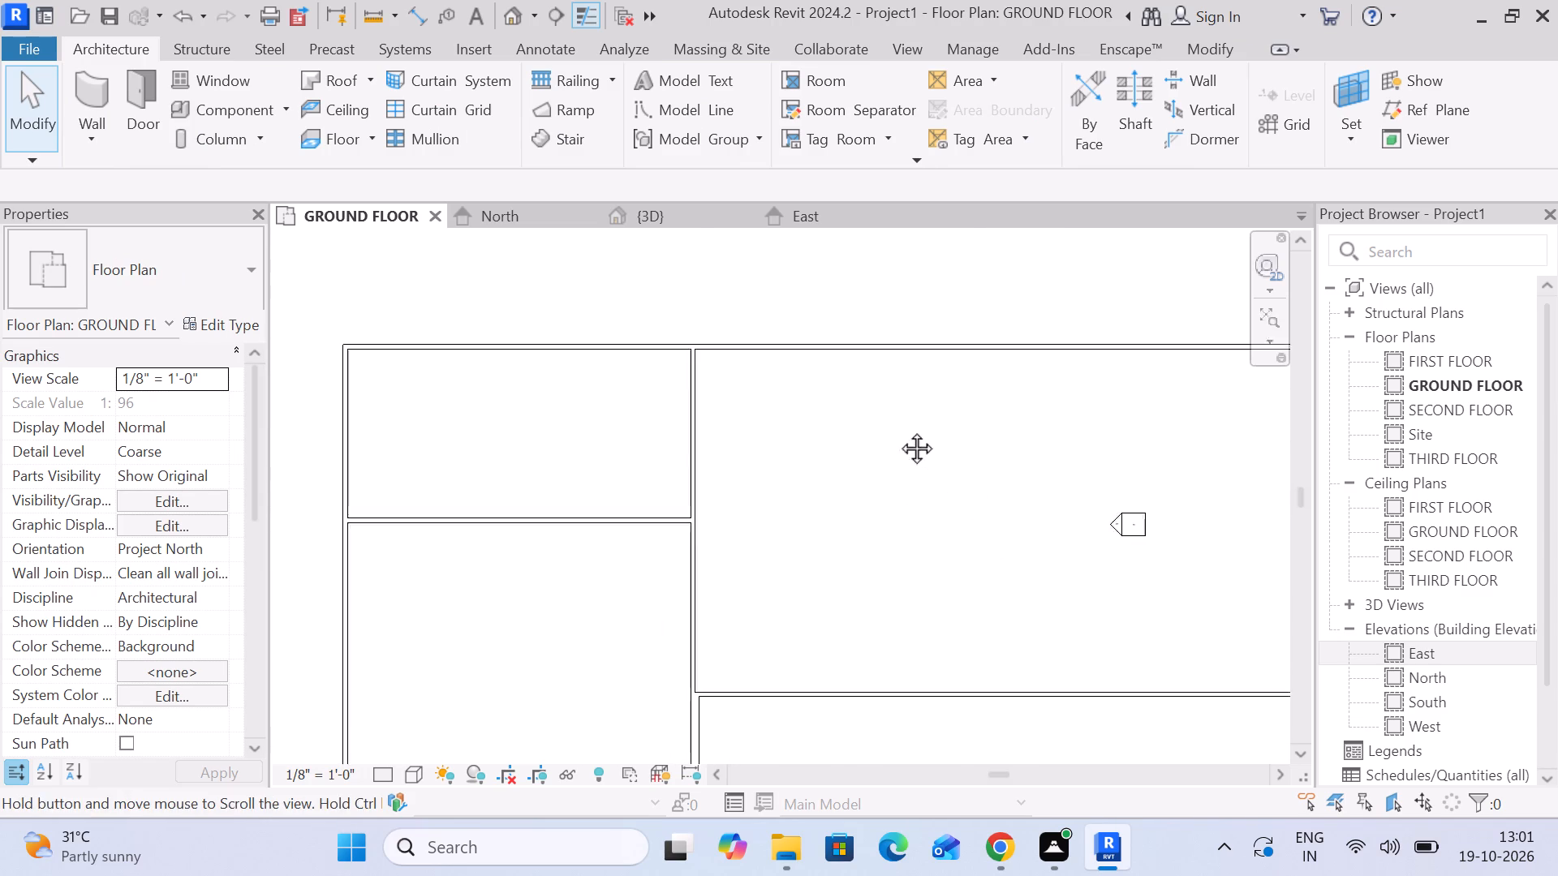
pyautogui.scroll(1, 898, 430)
pyautogui.moveTo(898, 430); pyautogui.dragTo(898, 429, button='middle')
pyautogui.scroll(-3, 898, 430)
pyautogui.moveTo(899, 454); pyautogui.dragTo(816, 438, button='middle')
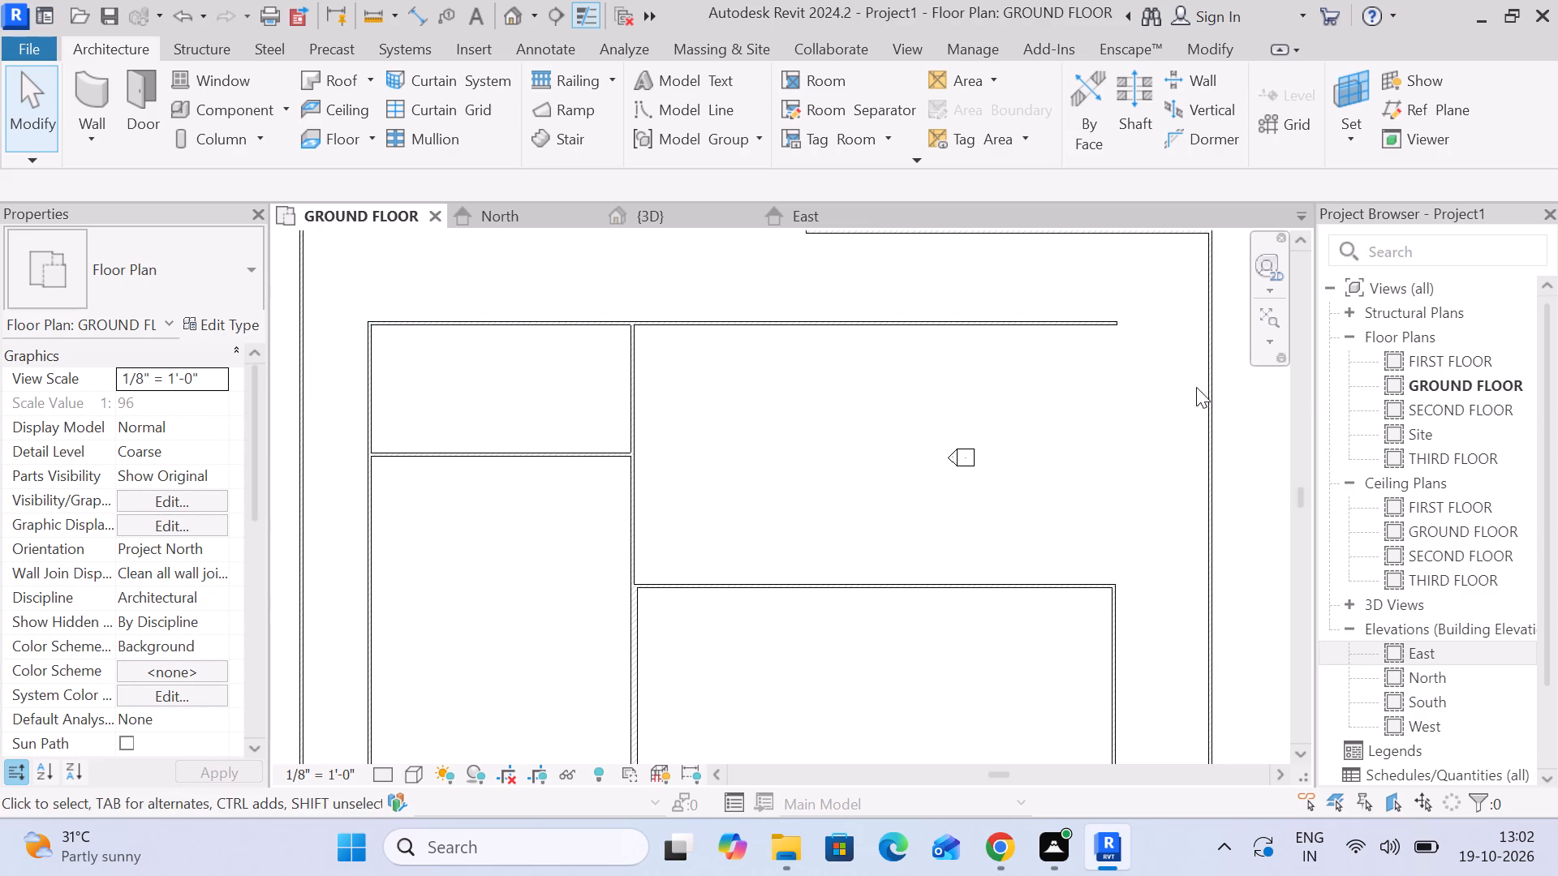
pyautogui.moveTo(1103, 410); pyautogui.dragTo(987, 407, button='middle')
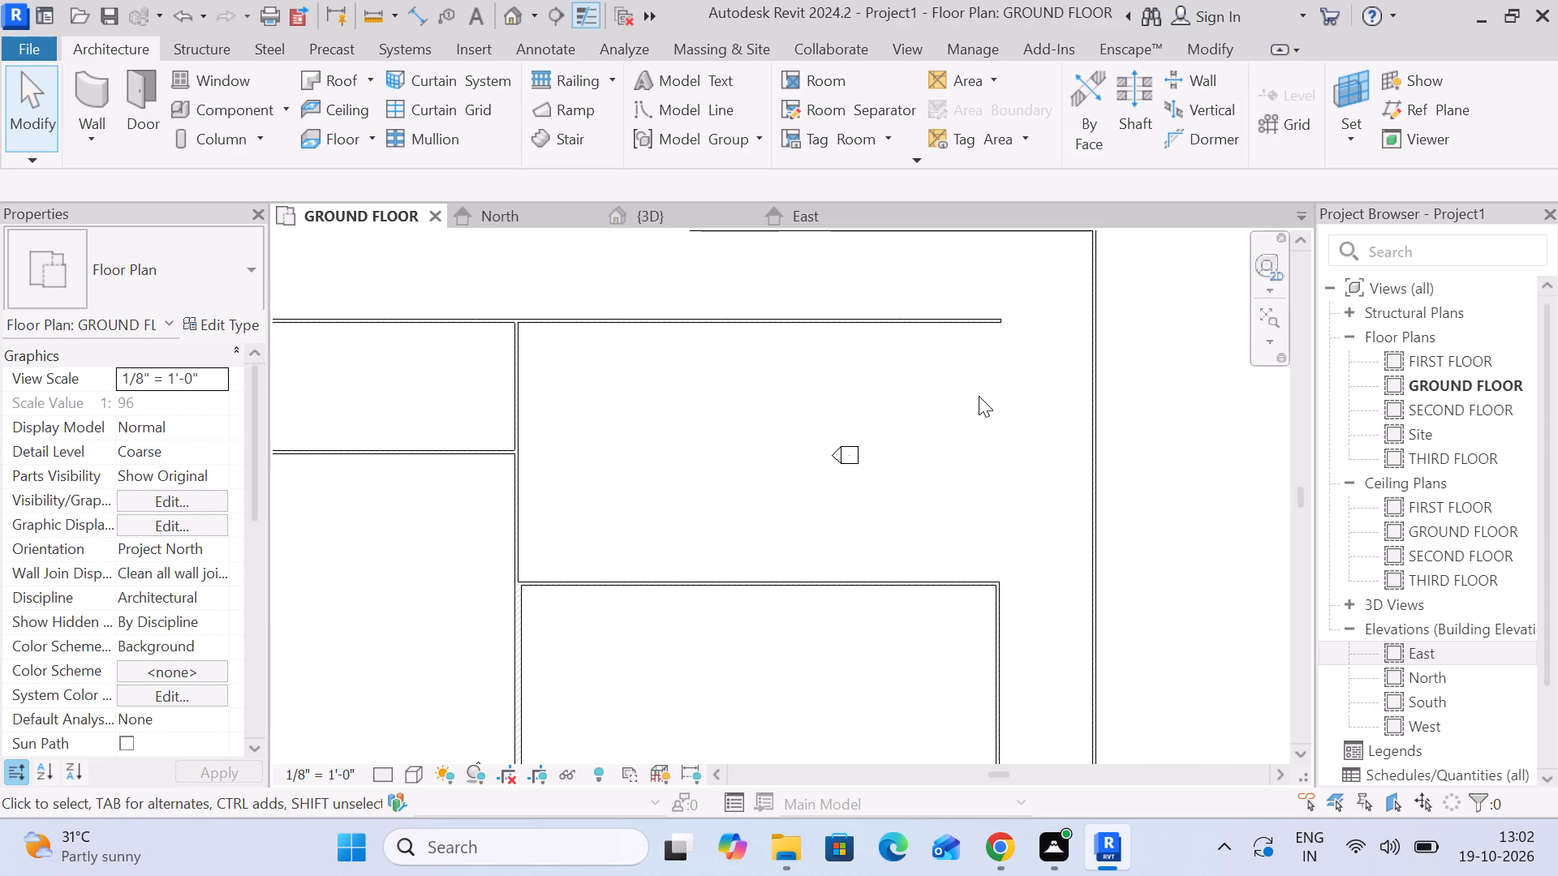
pyautogui.scroll(2, 979, 396)
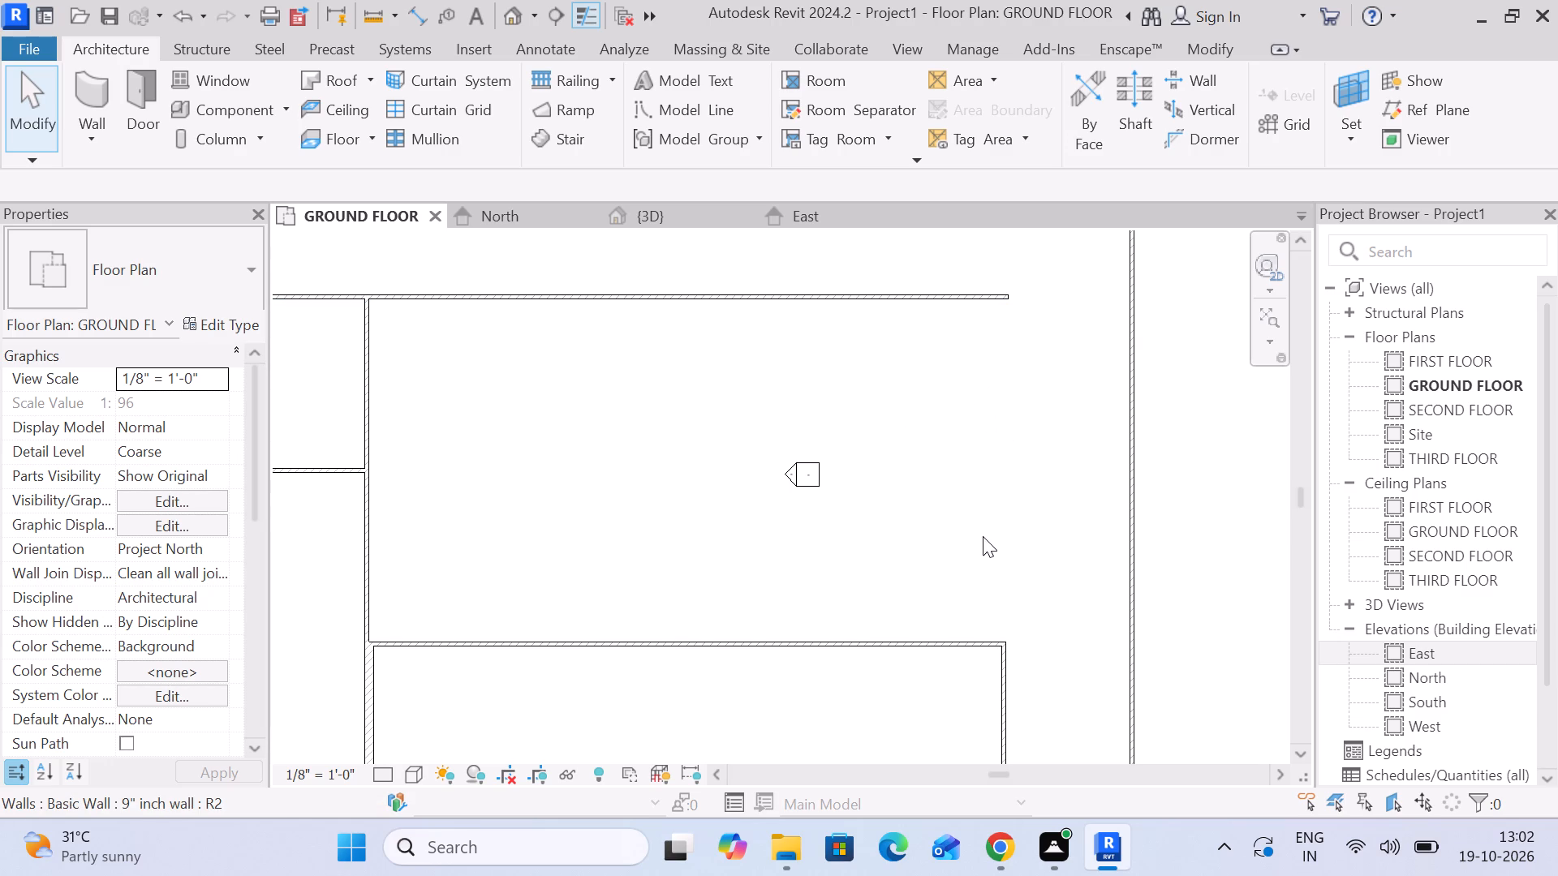
pyautogui.scroll(-2, 985, 531)
pyautogui.moveTo(974, 531); pyautogui.dragTo(901, 494, button='middle')
pyautogui.scroll(2, 811, 553)
pyautogui.moveTo(816, 556); pyautogui.dragTo(863, 546, button='middle')
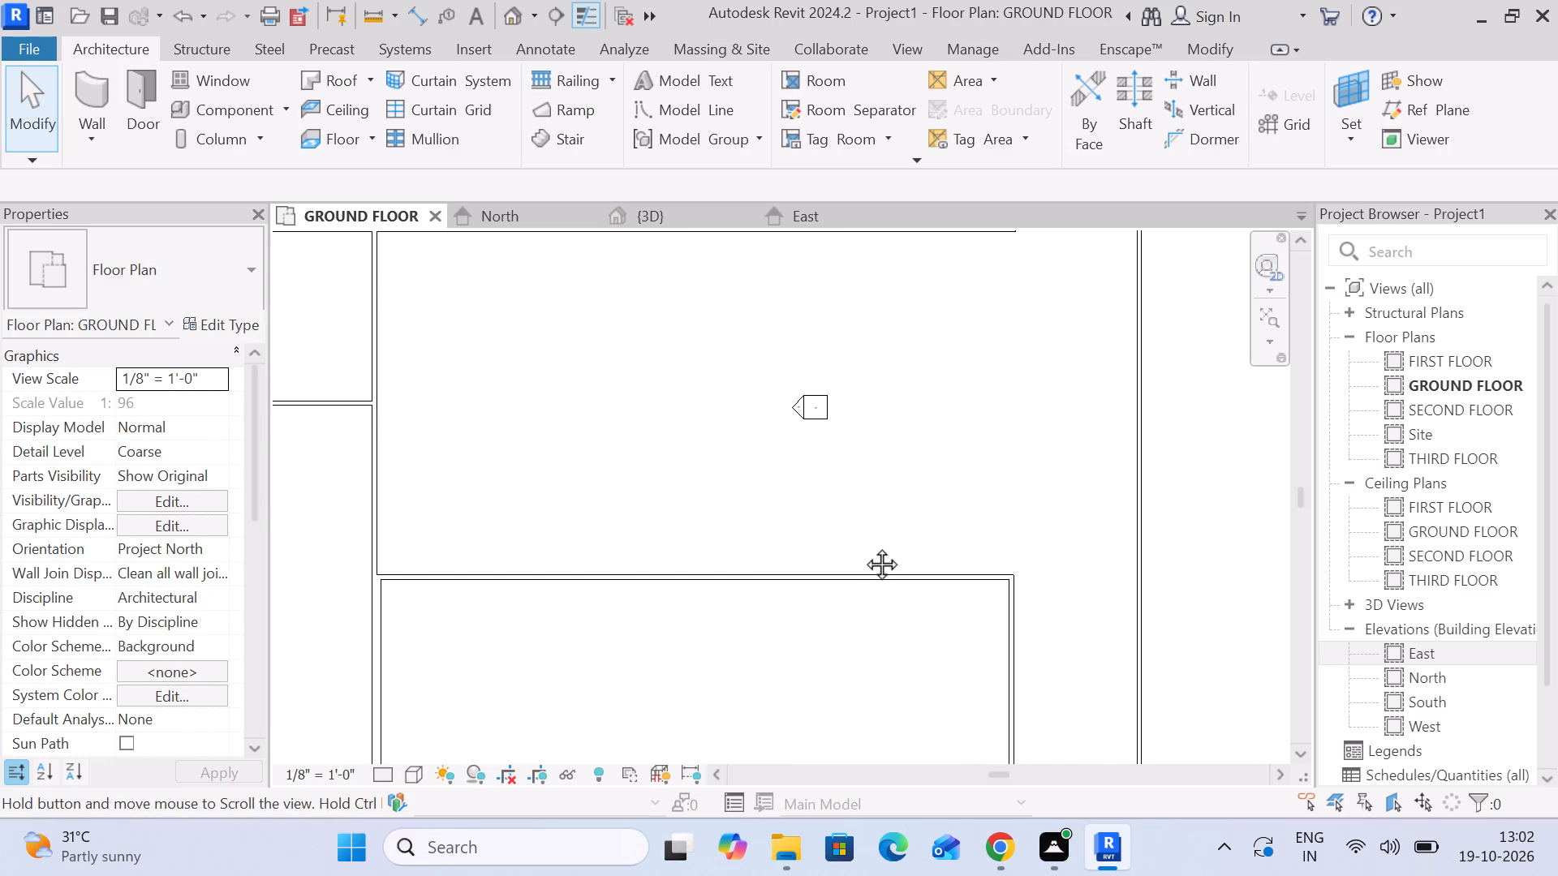
pyautogui.moveTo(863, 546); pyautogui.dragTo(865, 546, button='middle')
pyautogui.moveTo(844, 278); pyautogui.dragTo(844, 329, button='middle')
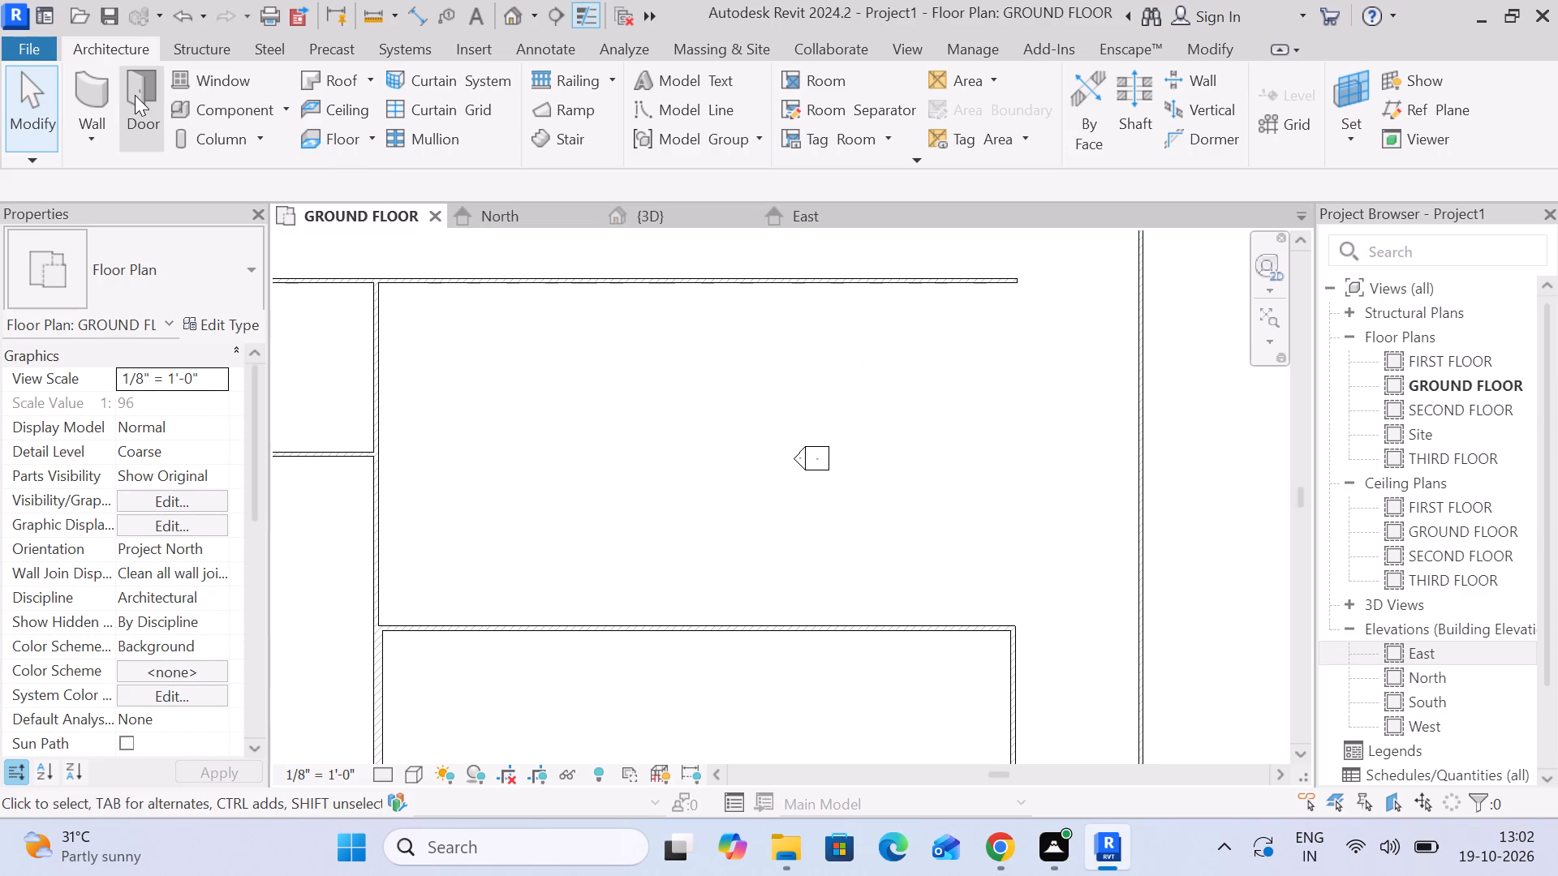
# Draw a 9" architectural wall from about 20' west of the long inner wall's east end straight south to the eastern inner block.
pyautogui.click(95, 140)
pyautogui.click(127, 184)
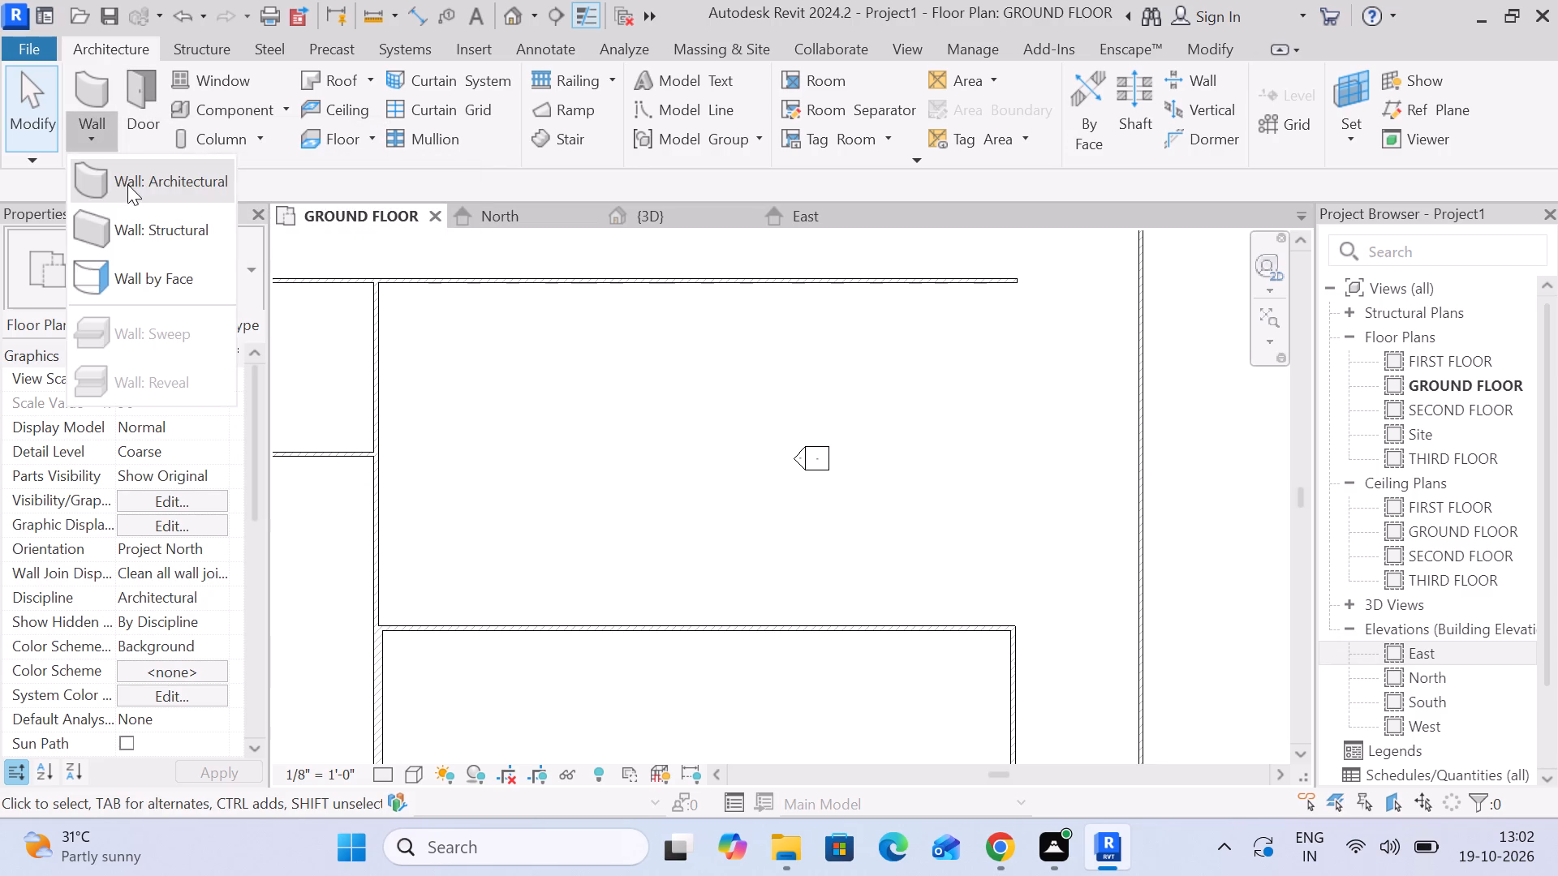
pyautogui.scroll(1, 910, 288)
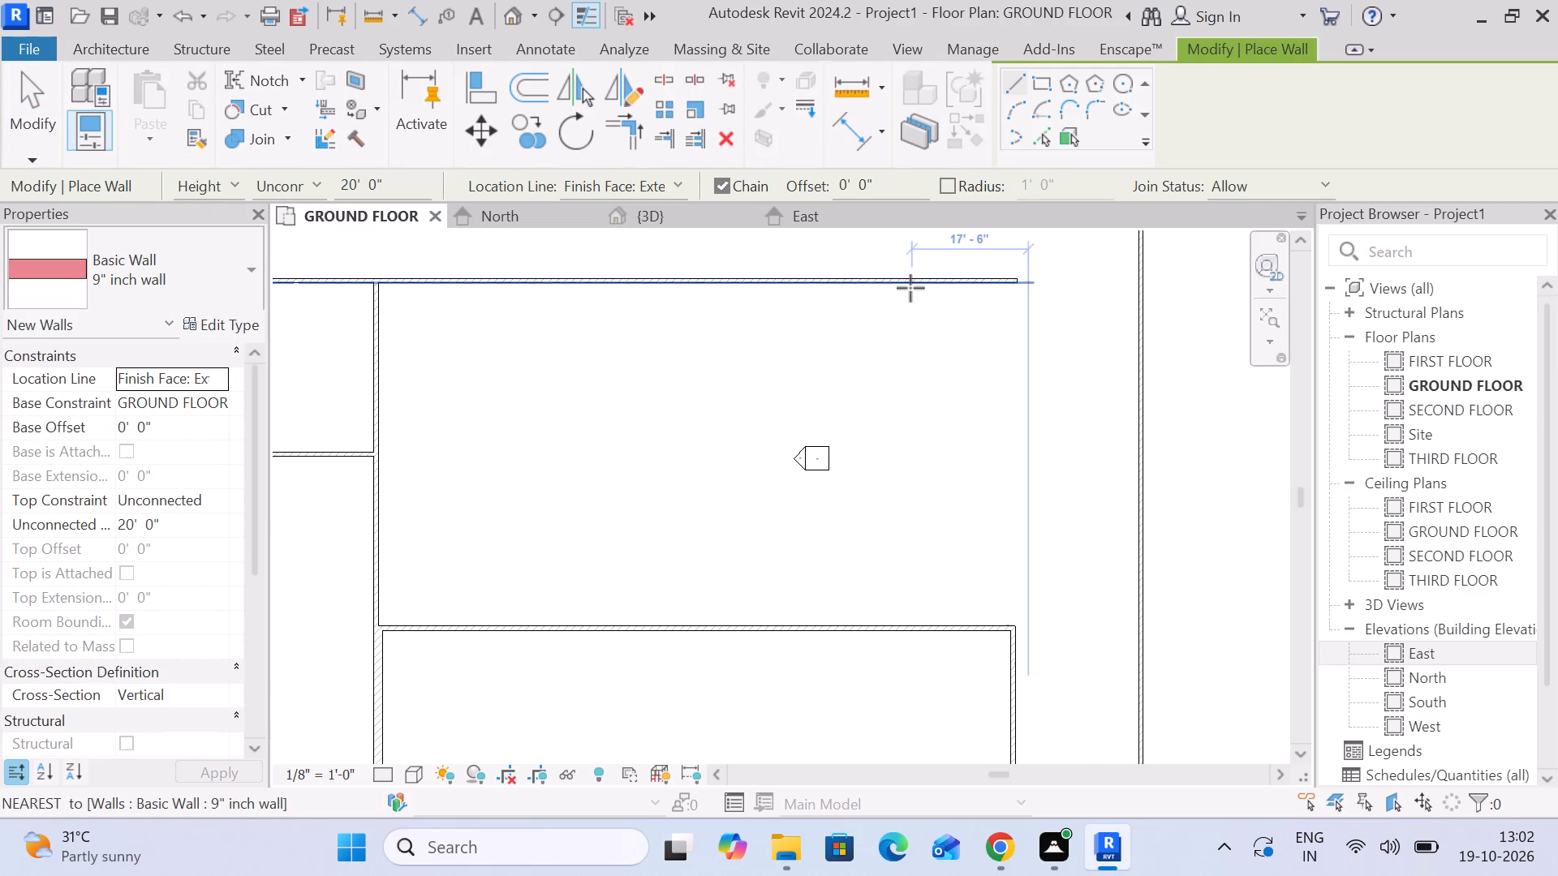
pyautogui.scroll(1, 910, 288)
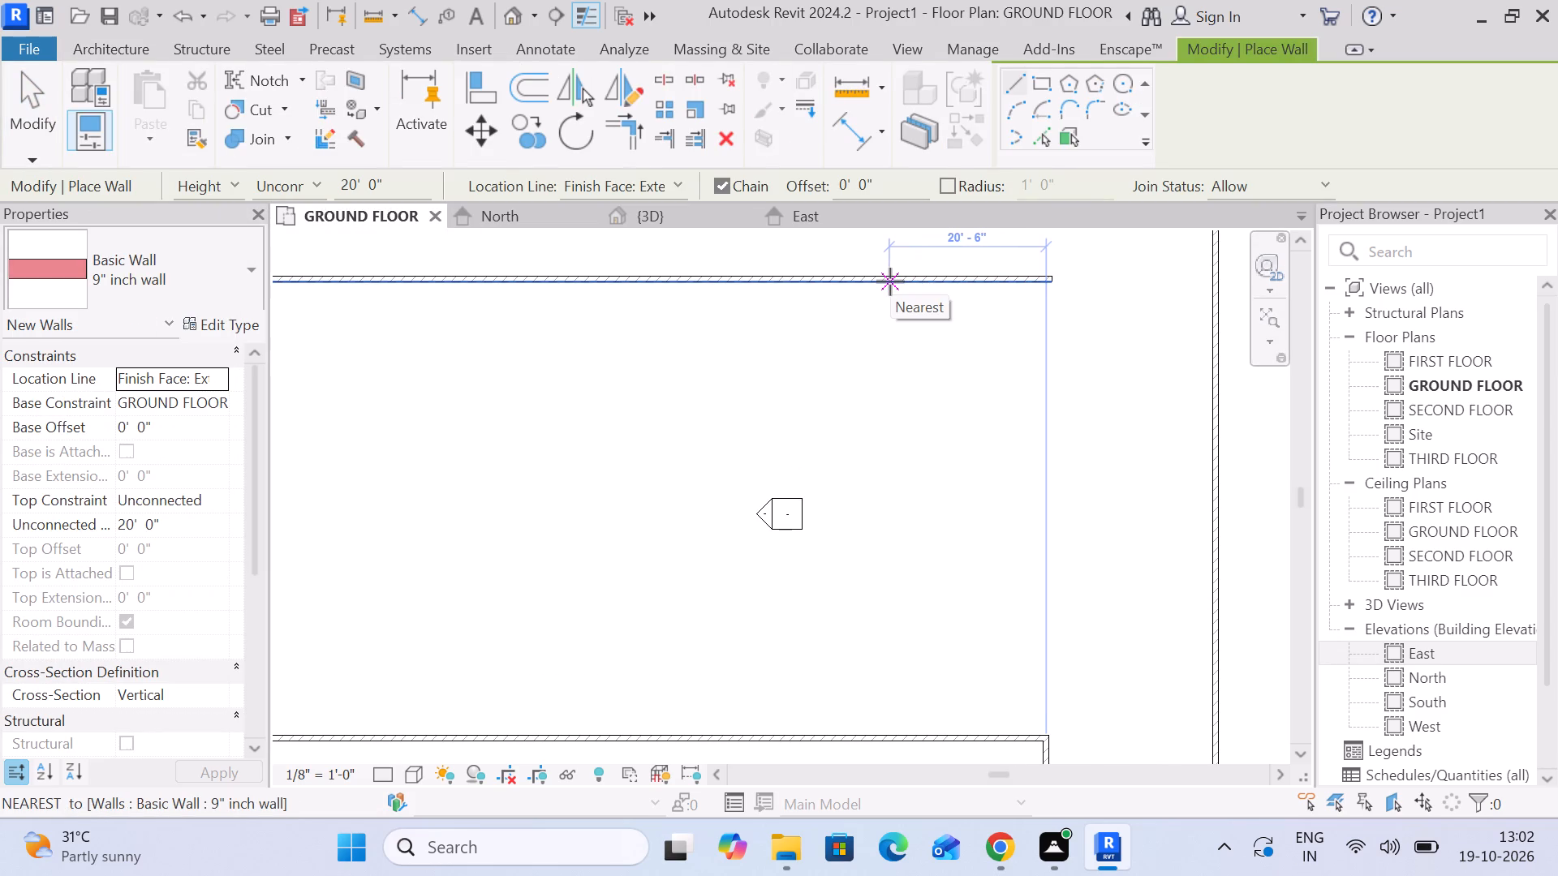
pyautogui.scroll(2, 886, 281)
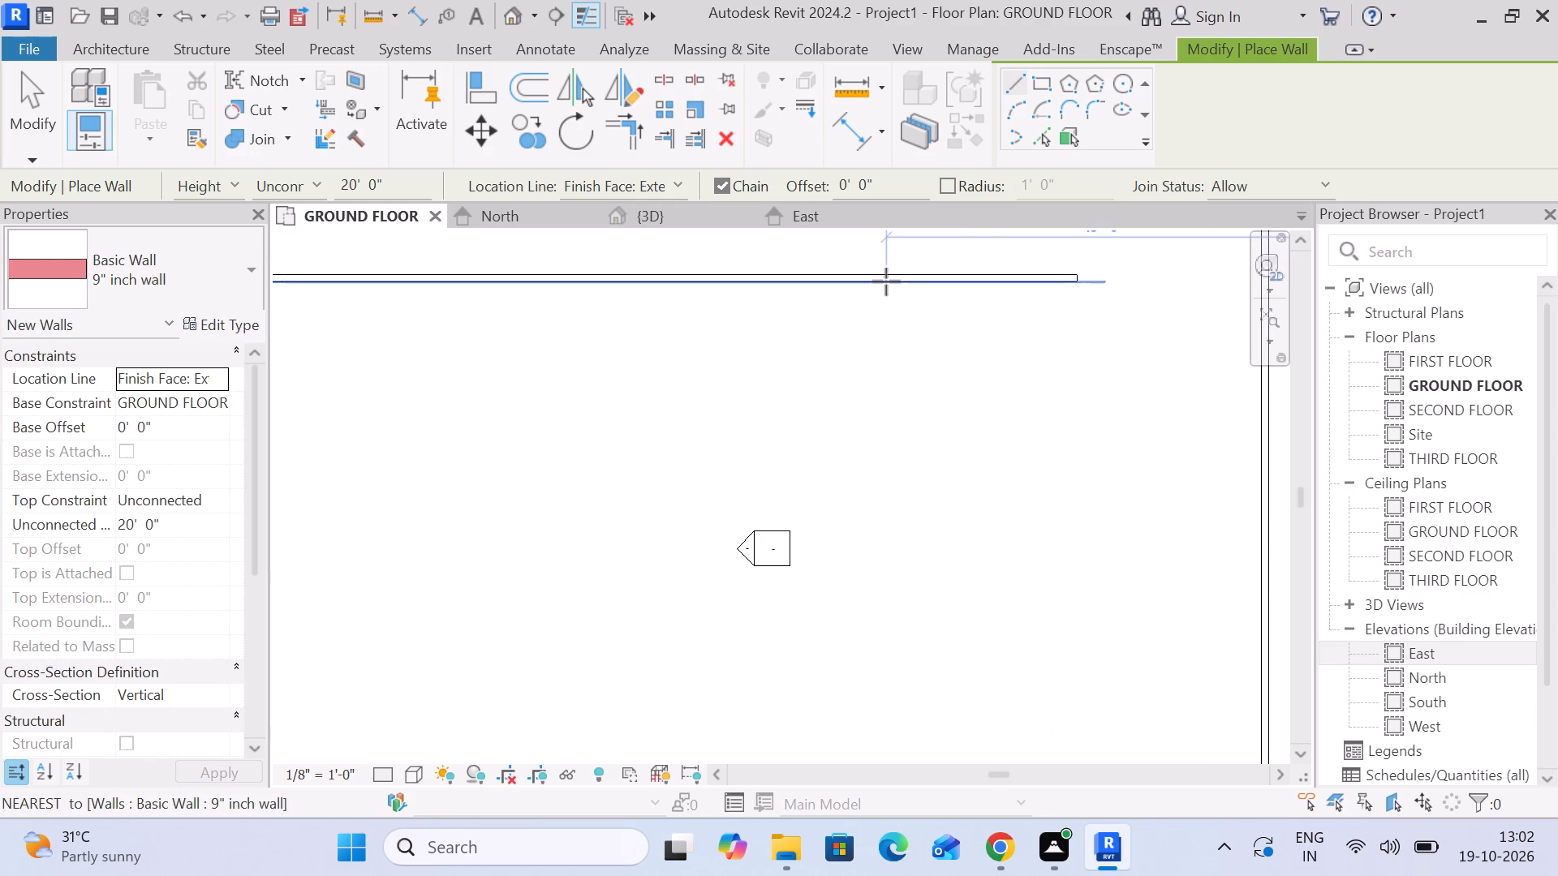
pyautogui.moveTo(885, 289); pyautogui.dragTo(885, 341, button='middle')
pyautogui.scroll(-1, 885, 298)
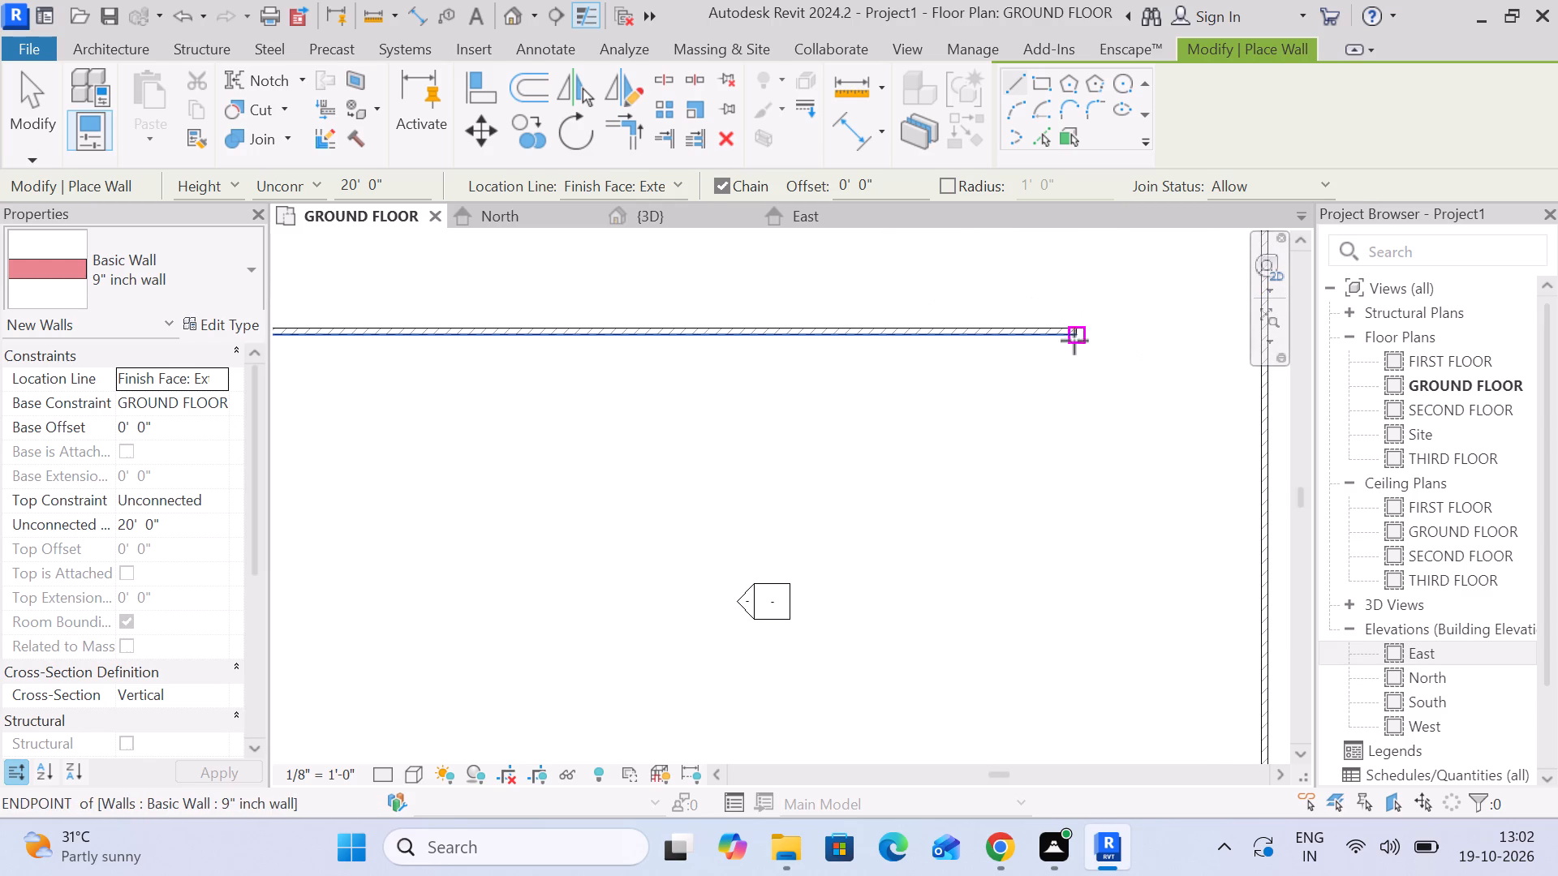
pyautogui.scroll(-4, 918, 339)
pyautogui.scroll(1, 916, 339)
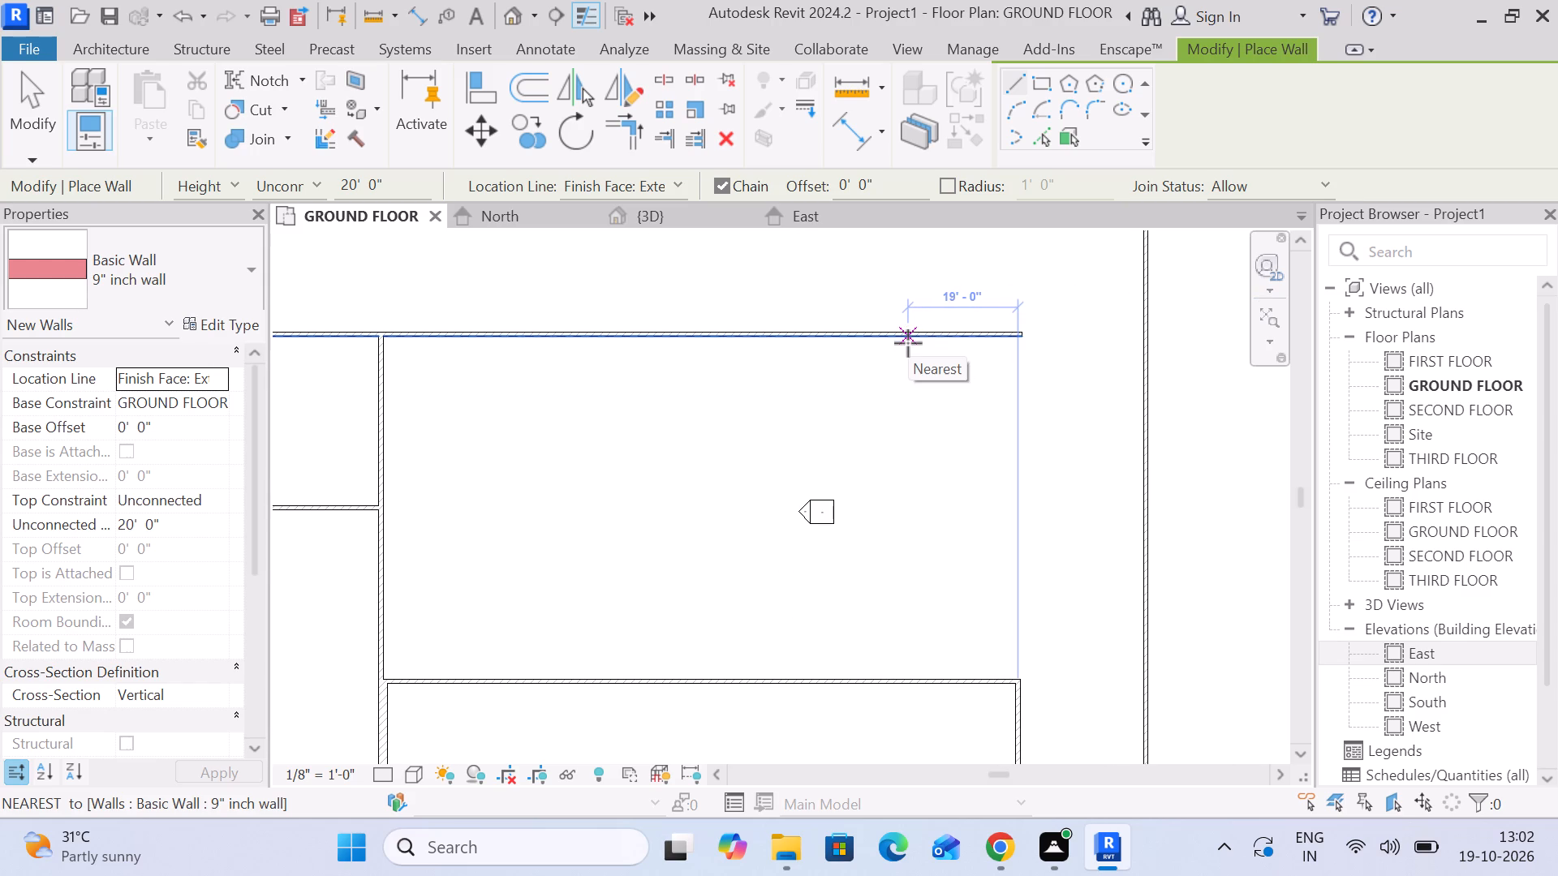
pyautogui.click(902, 344)
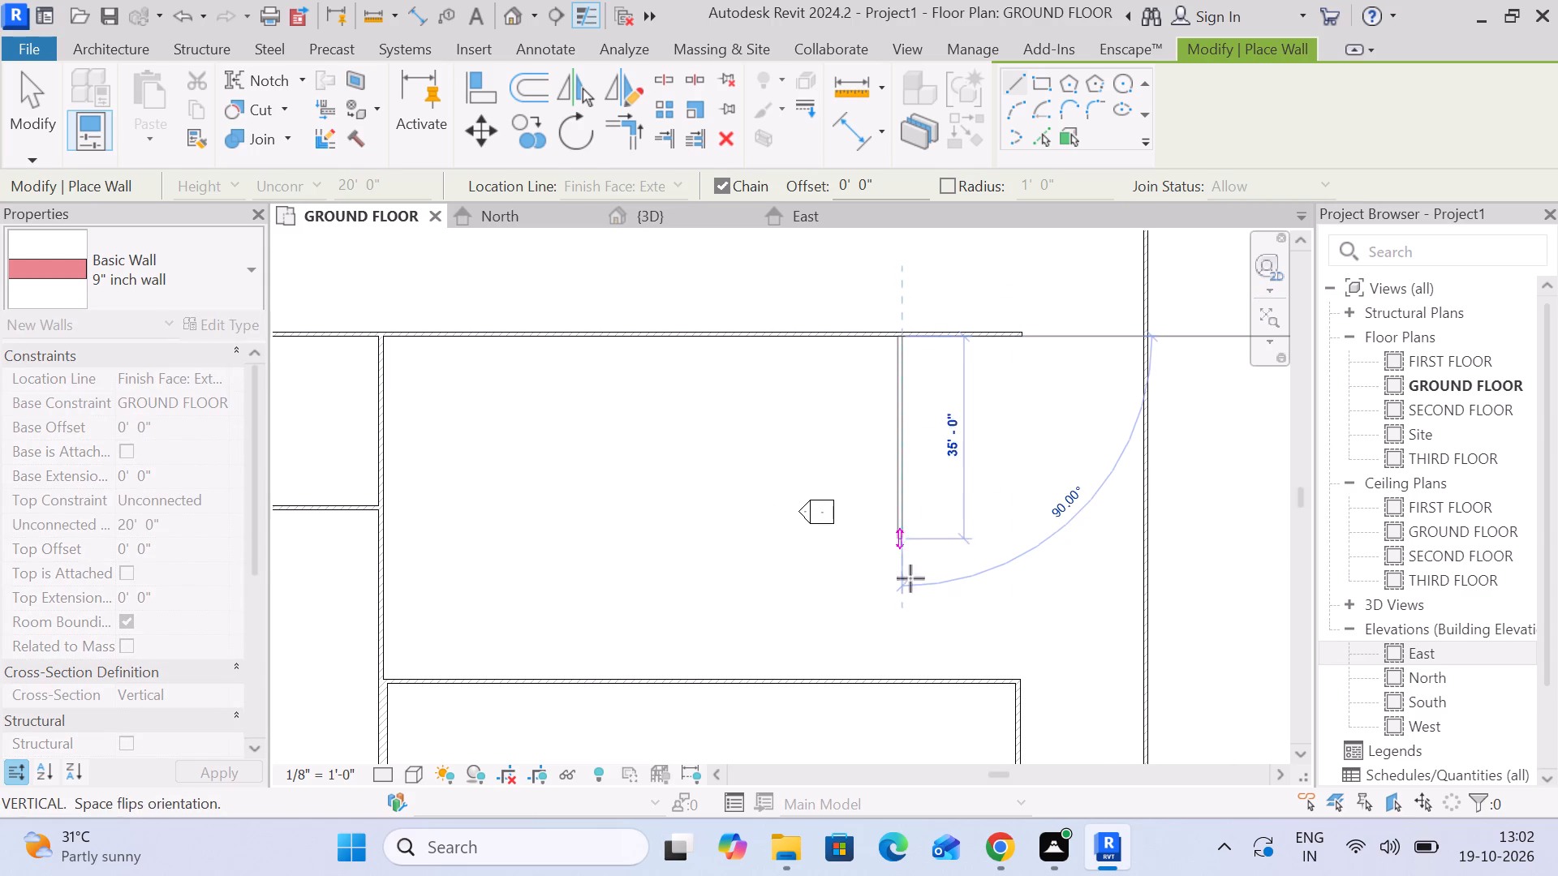
pyautogui.click(904, 679)
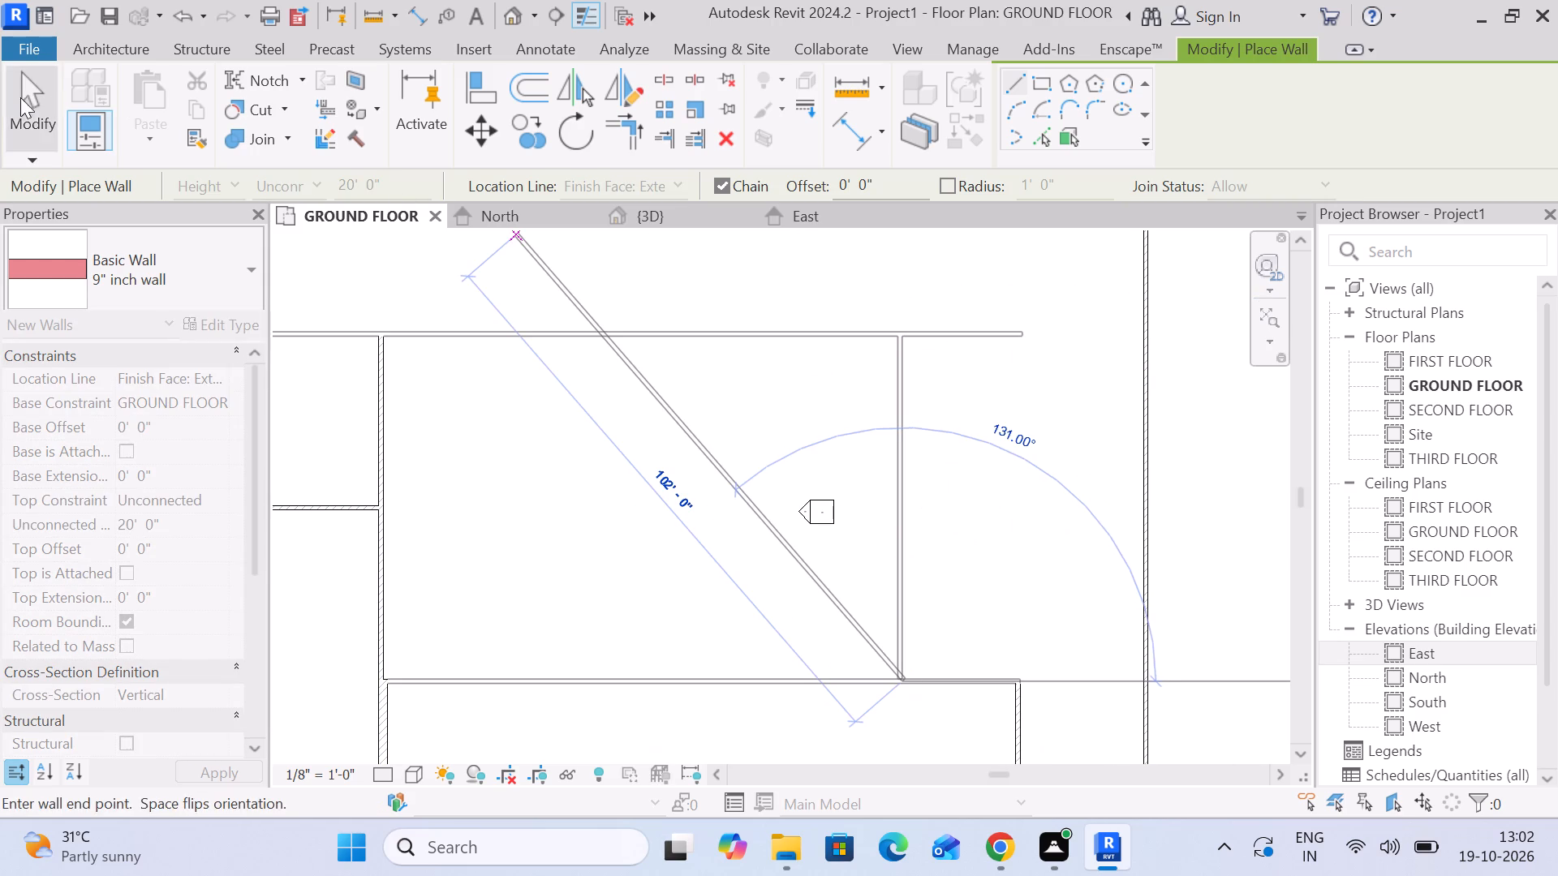
pyautogui.click(22, 107)
# Examine the new partition between the long inner wall and the eastern inner block on the GROUND FLOOR plan.
pyautogui.scroll(3, 905, 634)
pyautogui.scroll(-3, 902, 627)
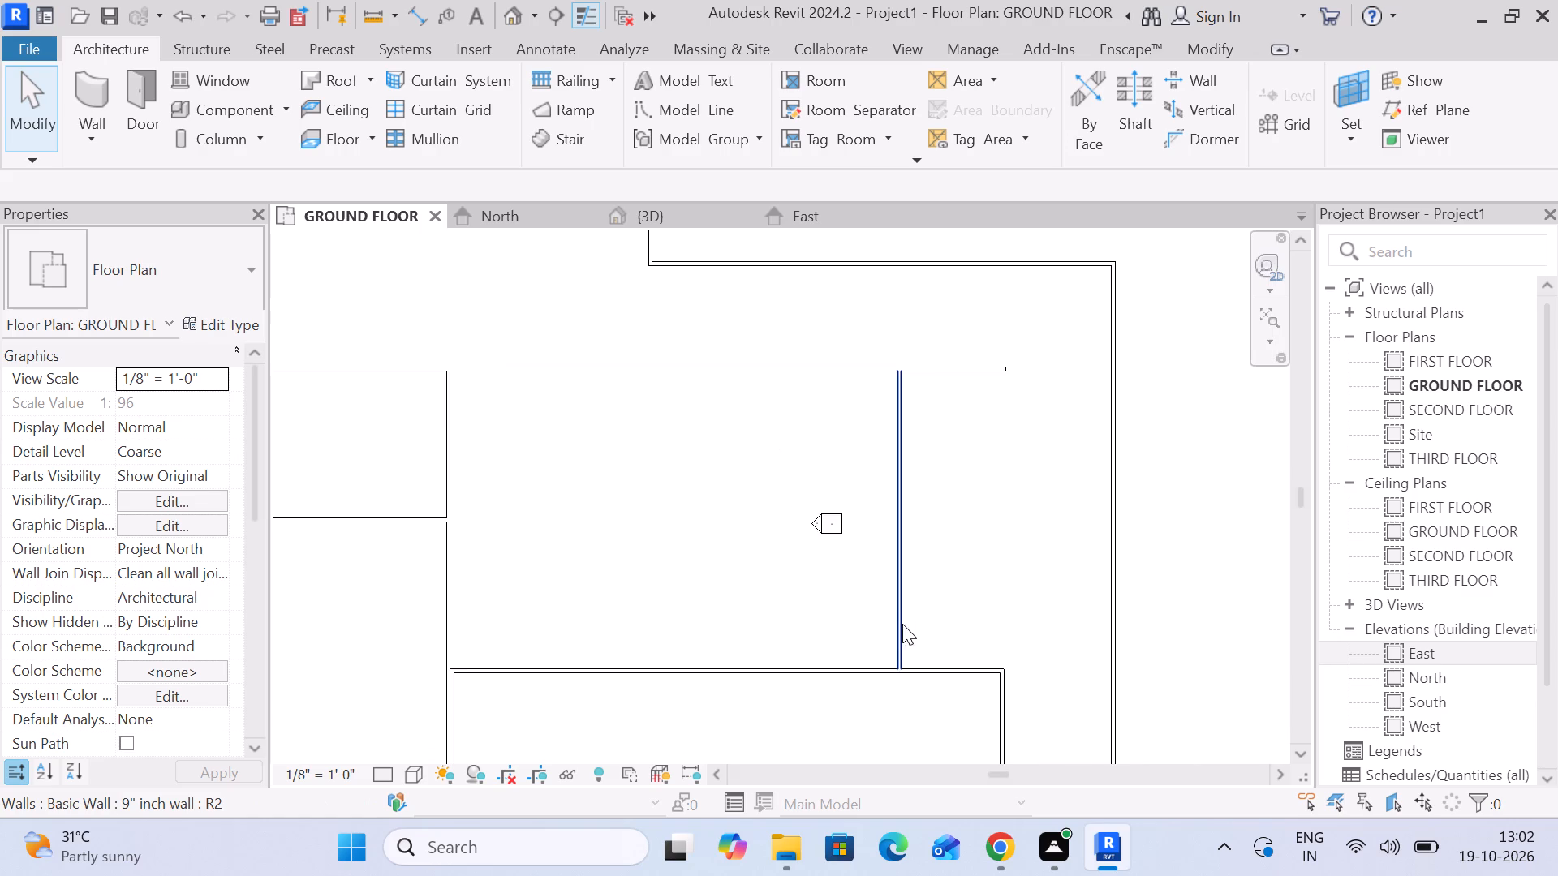
pyautogui.scroll(-1, 902, 624)
pyautogui.moveTo(935, 618); pyautogui.dragTo(935, 573, button='middle')
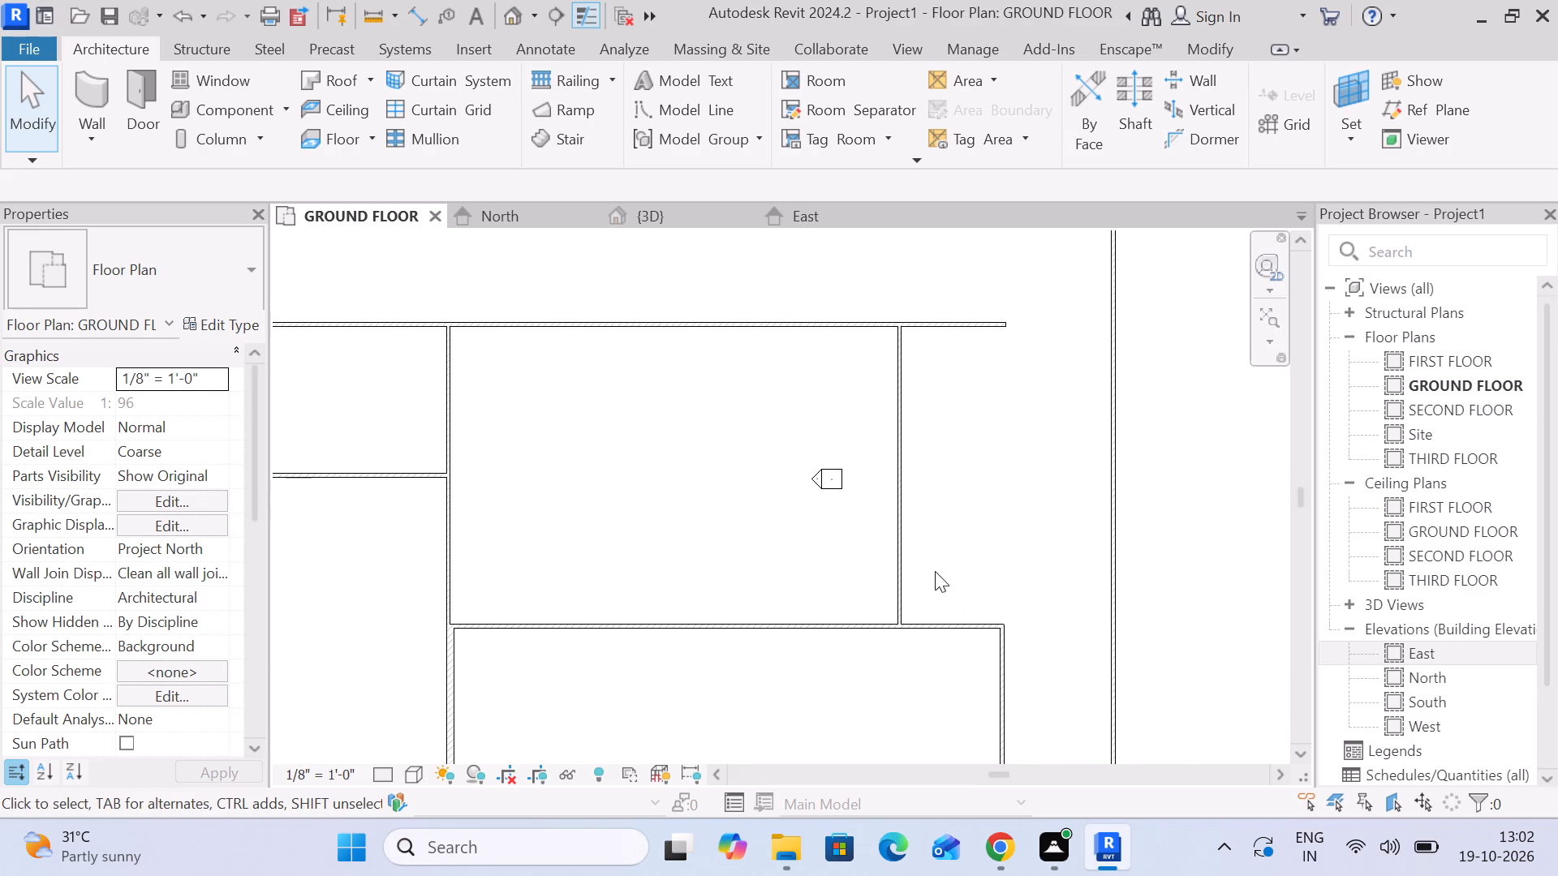
pyautogui.scroll(-4, 935, 571)
pyautogui.moveTo(935, 571); pyautogui.dragTo(924, 471, button='middle')
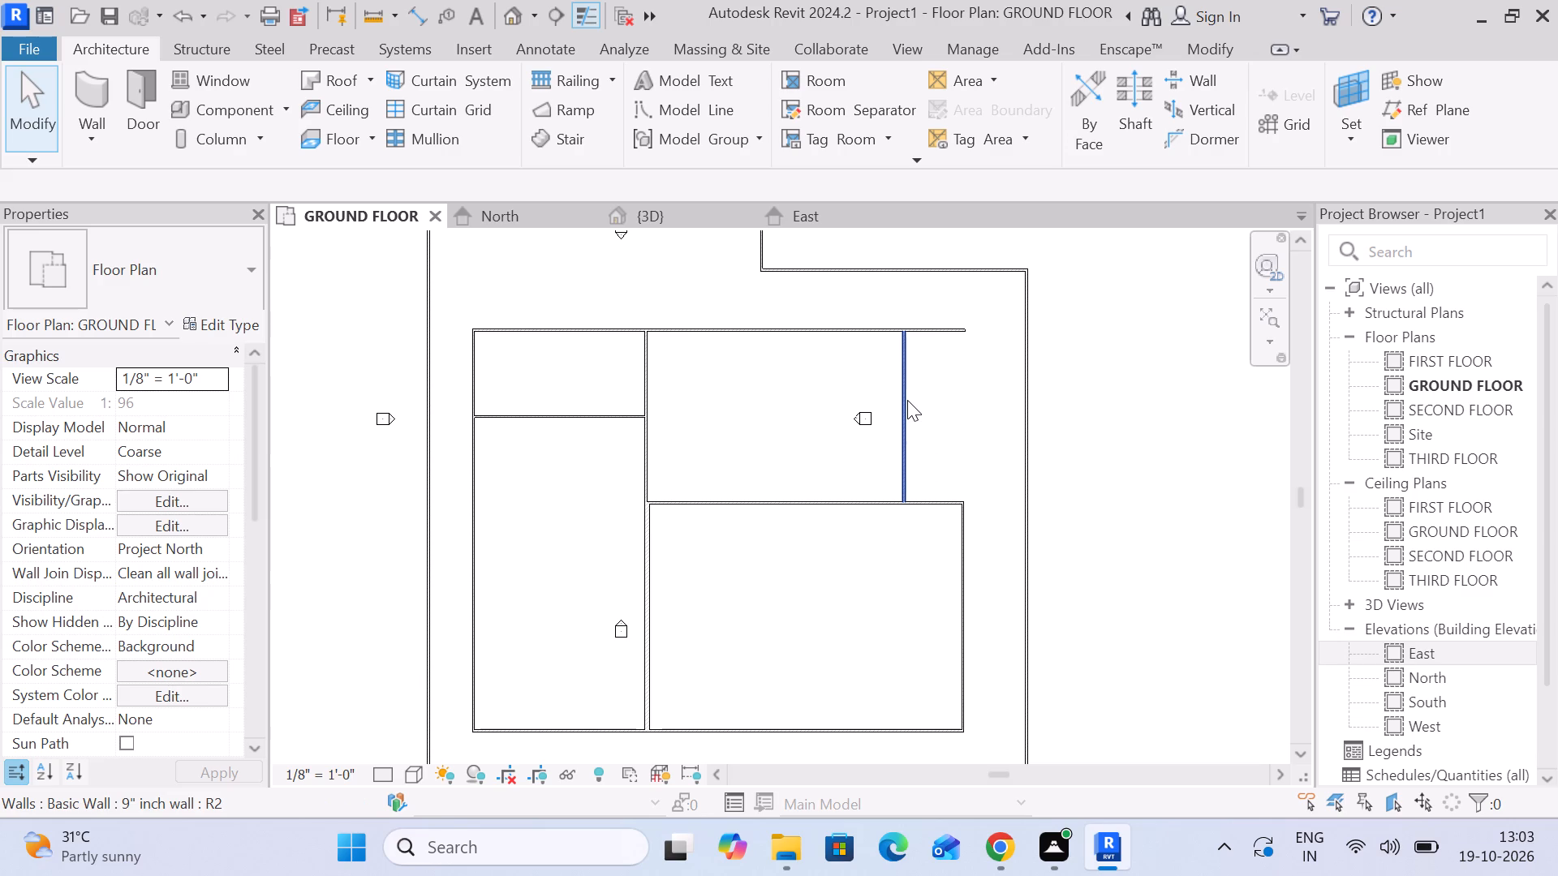
pyautogui.scroll(1, 944, 403)
pyautogui.scroll(-2, 944, 403)
pyautogui.moveTo(953, 412); pyautogui.dragTo(897, 432, button='middle')
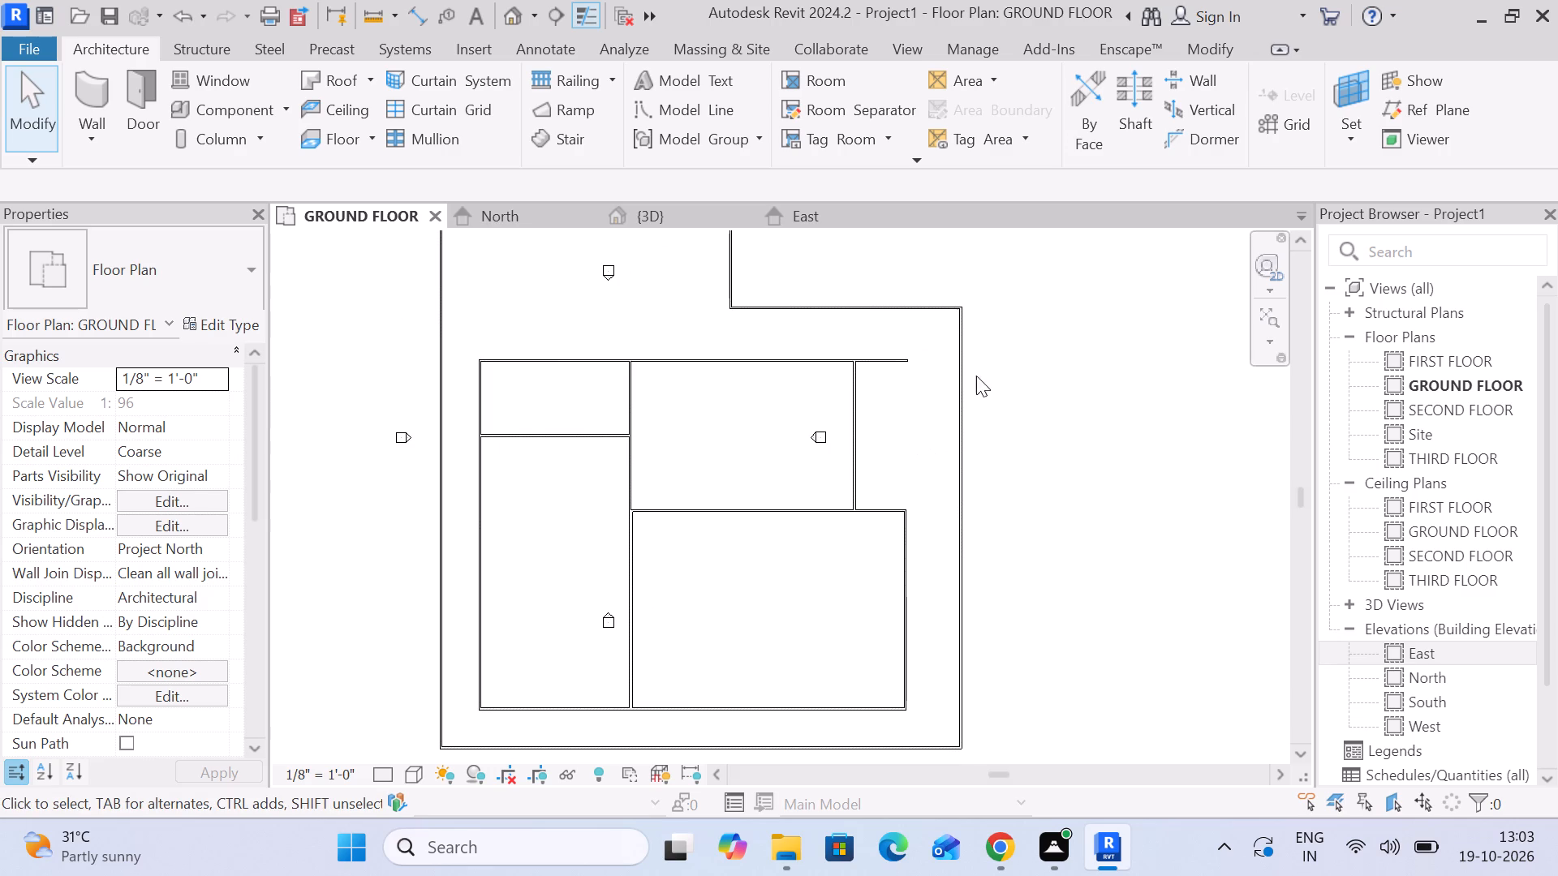
# Examine the complete outer wall outline and the inner room layout on the GROUND FLOOR plan.
pyautogui.scroll(-2, 1096, 303)
pyautogui.moveTo(1096, 303); pyautogui.dragTo(1065, 315, button='middle')
pyautogui.scroll(-3, 1066, 316)
pyautogui.moveTo(1067, 316); pyautogui.dragTo(971, 439, button='middle')
pyautogui.scroll(2, 973, 433)
pyautogui.scroll(2, 652, 298)
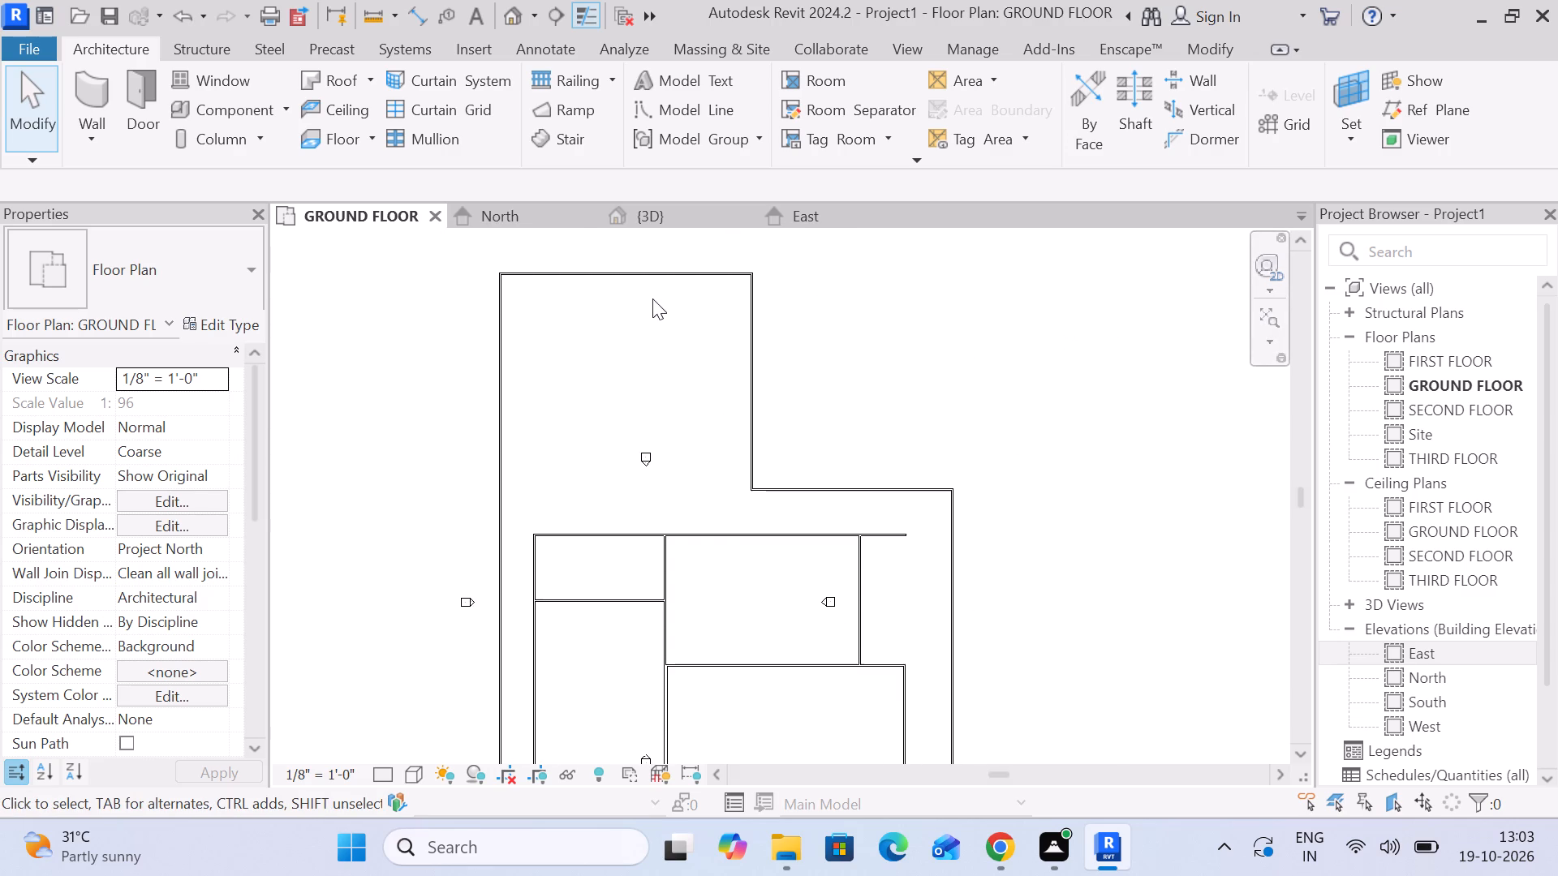
pyautogui.moveTo(803, 391); pyautogui.dragTo(815, 339, button='middle')
pyautogui.scroll(-2, 824, 347)
pyautogui.moveTo(1036, 451); pyautogui.dragTo(1036, 400, button='middle')
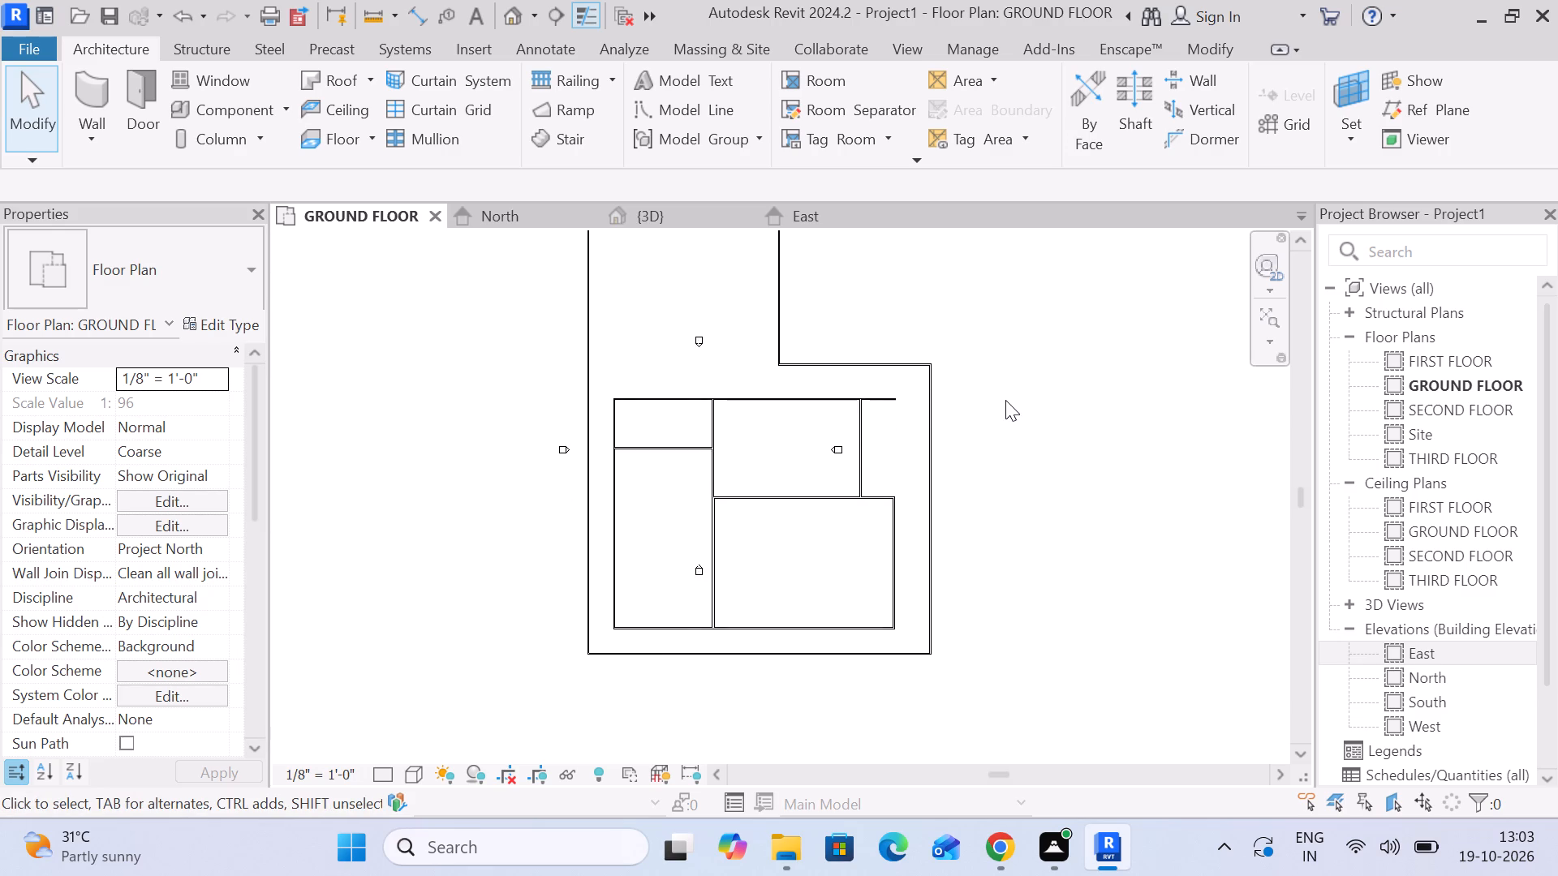
pyautogui.moveTo(1005, 400); pyautogui.dragTo(957, 488, button='middle')
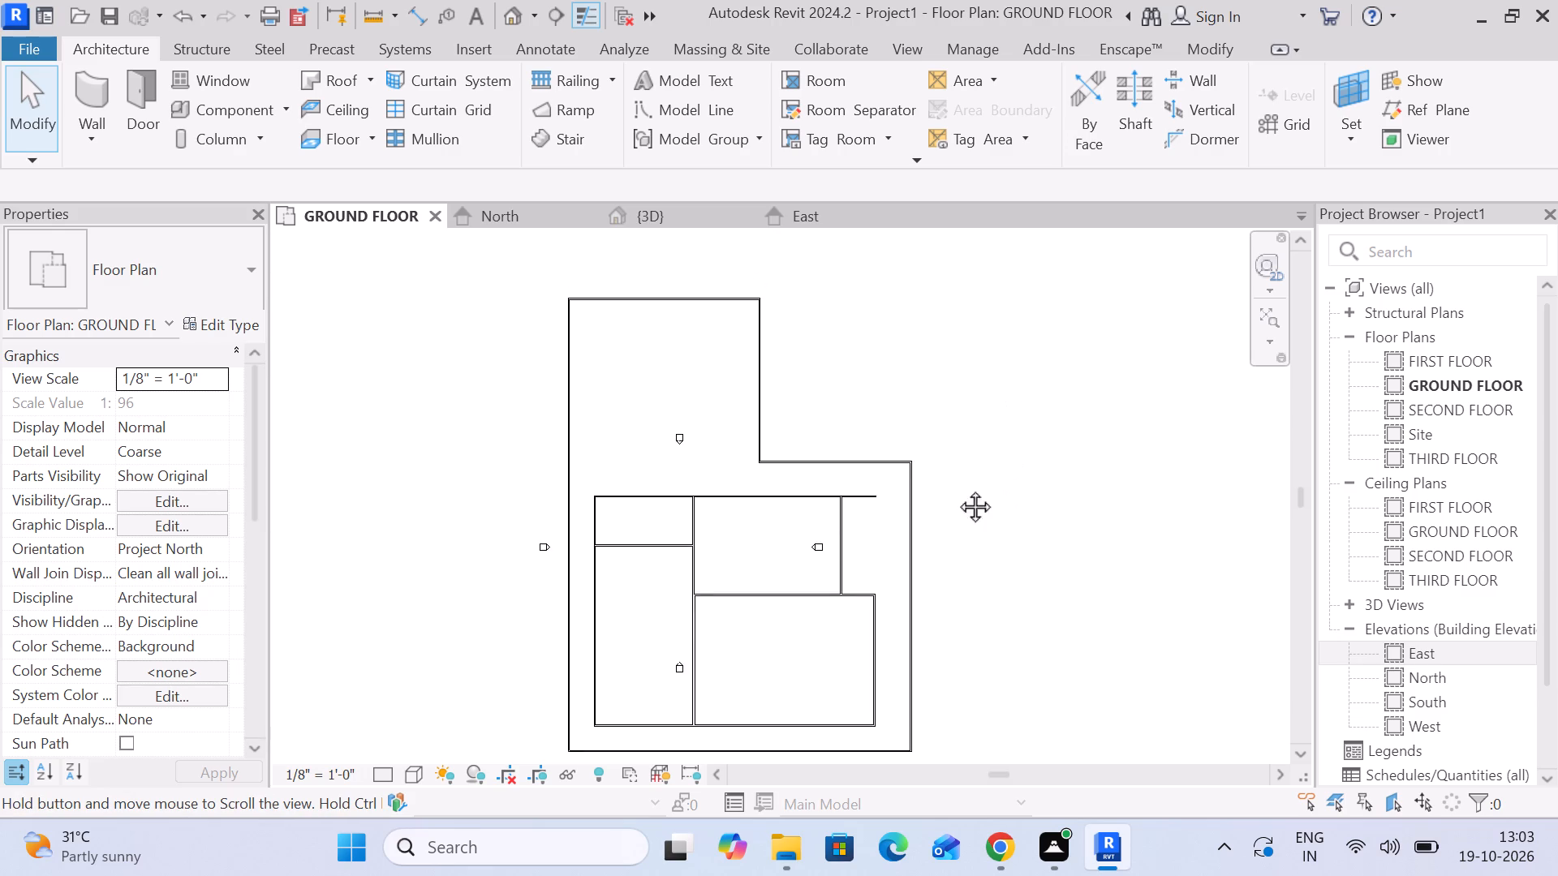
pyautogui.moveTo(957, 488); pyautogui.dragTo(958, 468, button='middle')
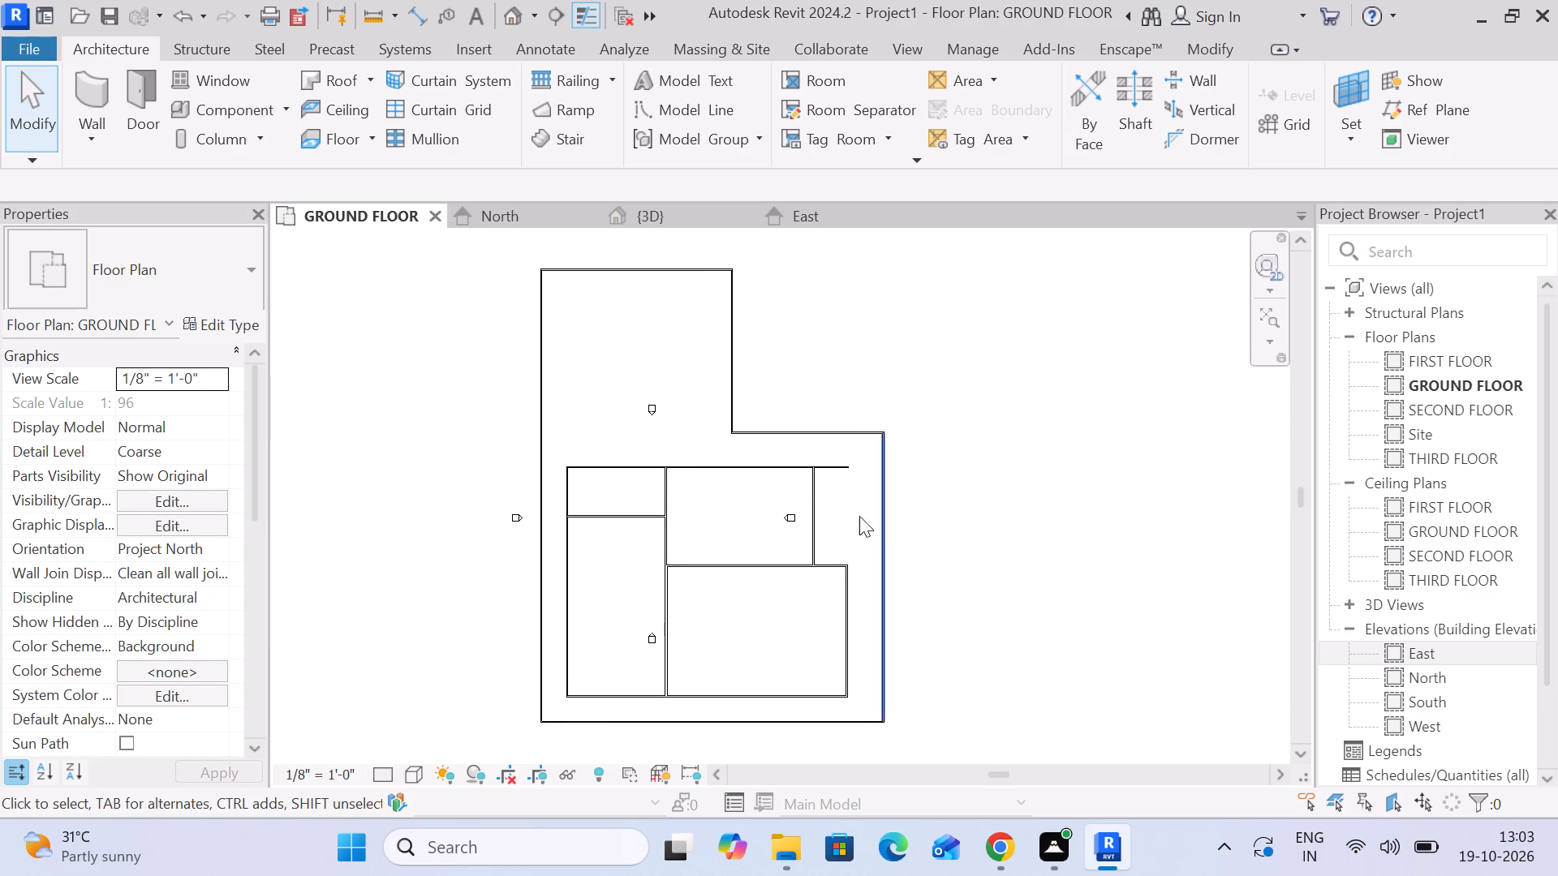
# Draw a second 9" partition from about 6' west of the eastern block's northeast corner north to the long inner wall, flipping its orientation.
pyautogui.scroll(3, 846, 506)
pyautogui.scroll(-1, 846, 505)
pyautogui.scroll(4, 801, 496)
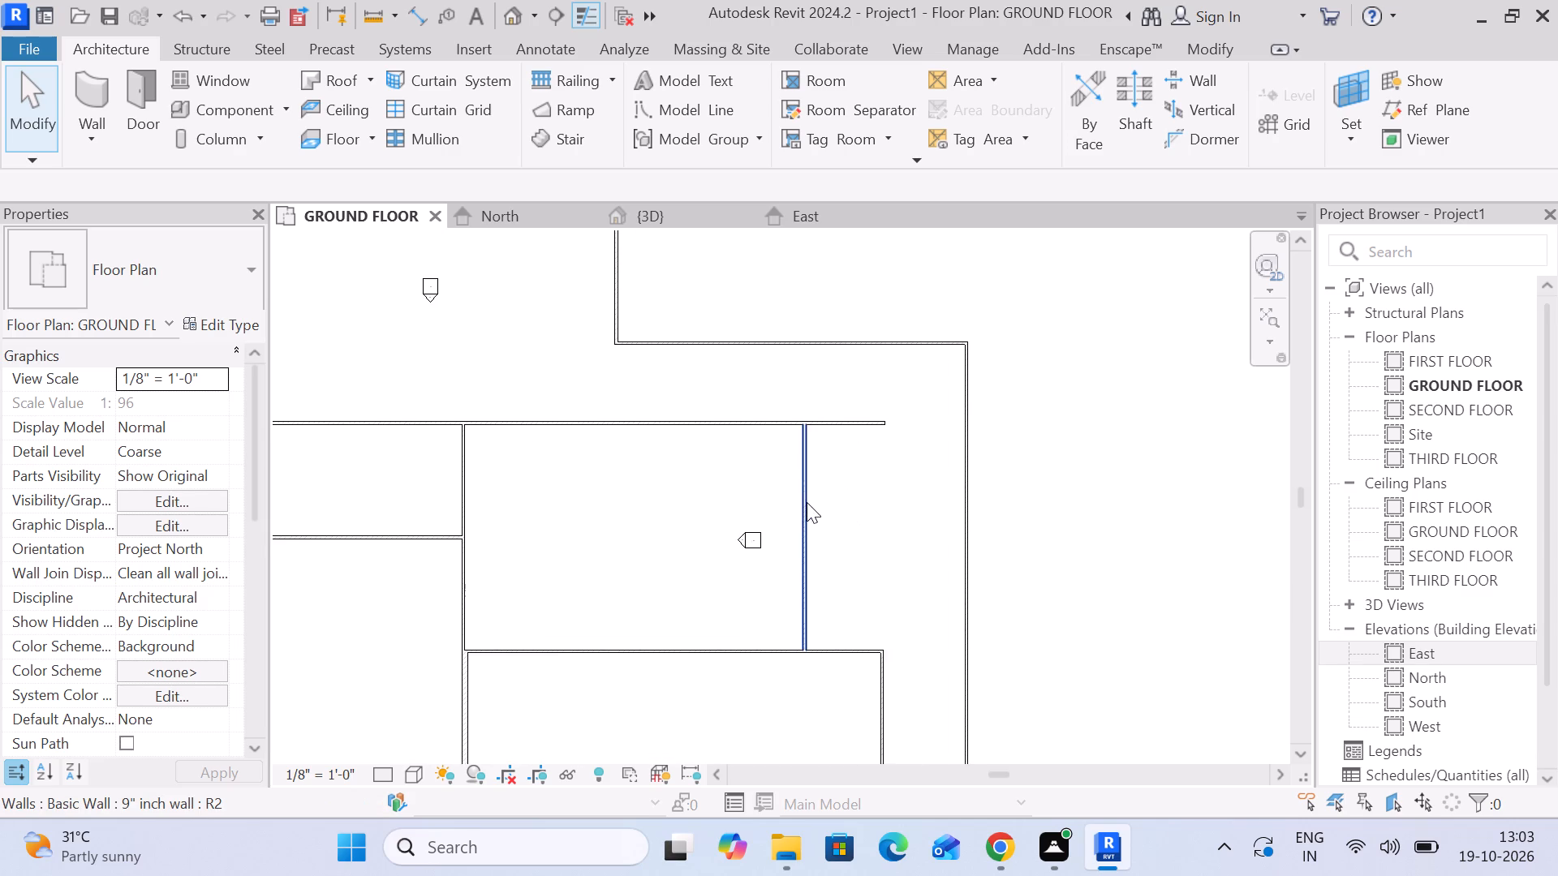
pyautogui.scroll(-2, 807, 502)
pyautogui.moveTo(807, 502); pyautogui.dragTo(893, 377, button='middle')
pyautogui.scroll(5, 961, 335)
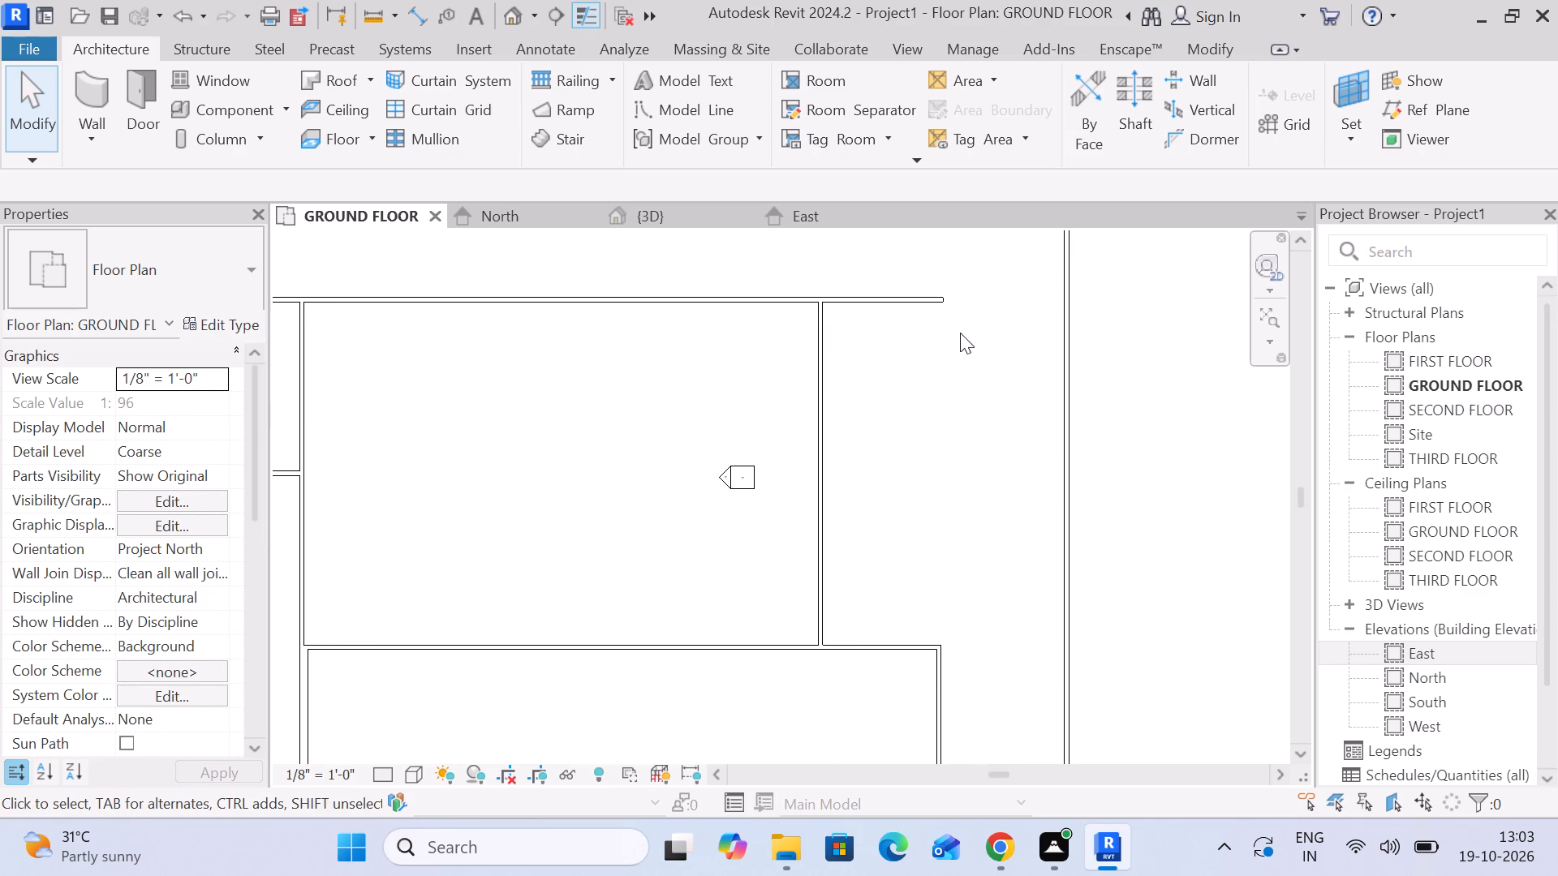
pyautogui.scroll(1, 945, 352)
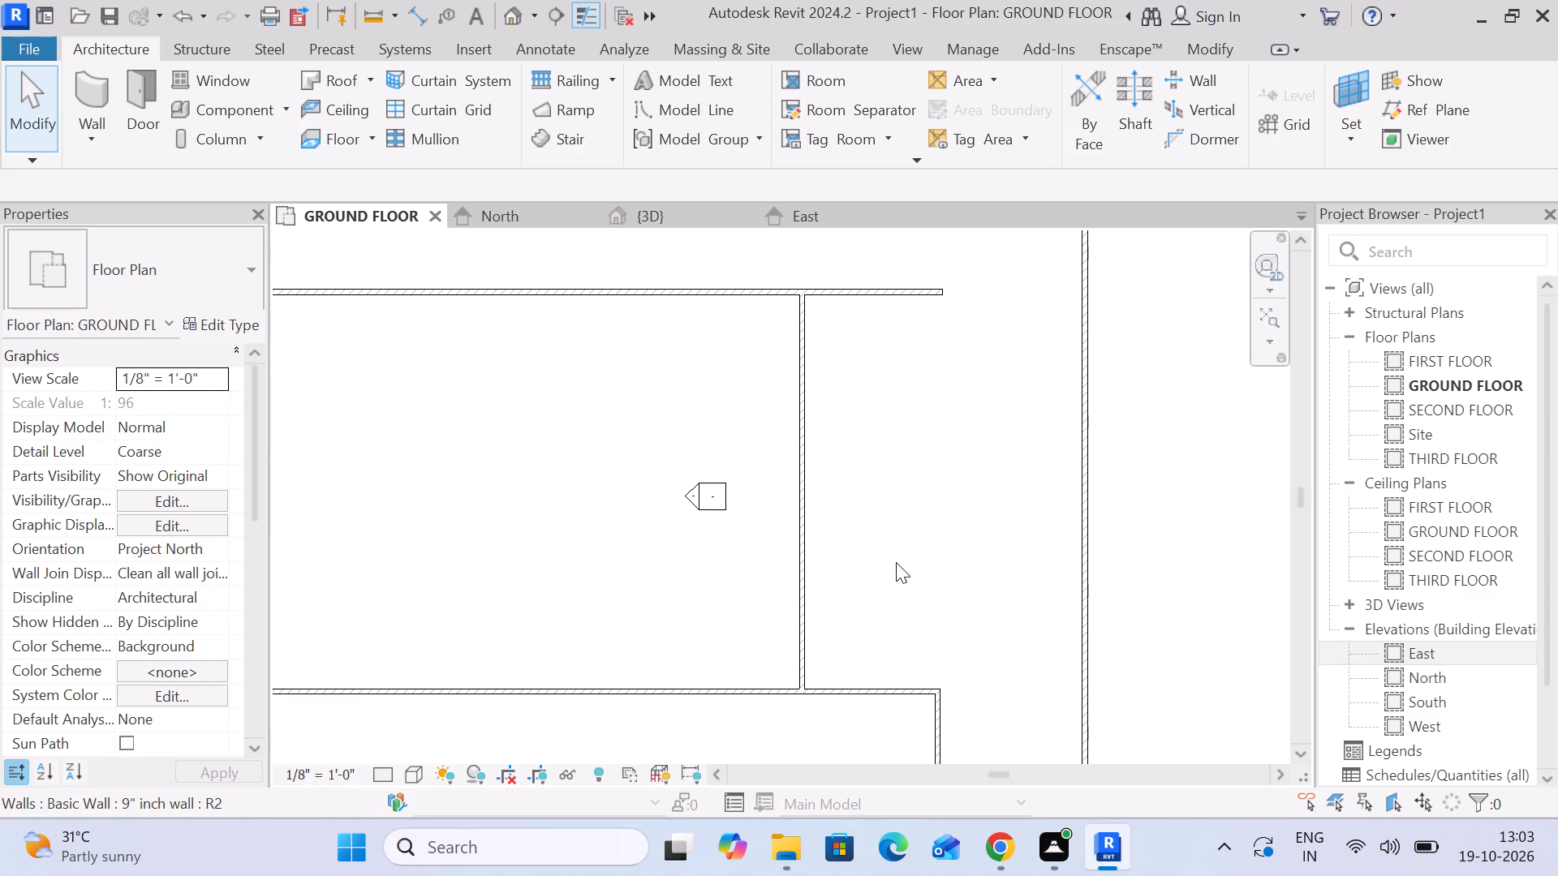
pyautogui.click(107, 138)
pyautogui.click(126, 183)
pyautogui.scroll(4, 912, 292)
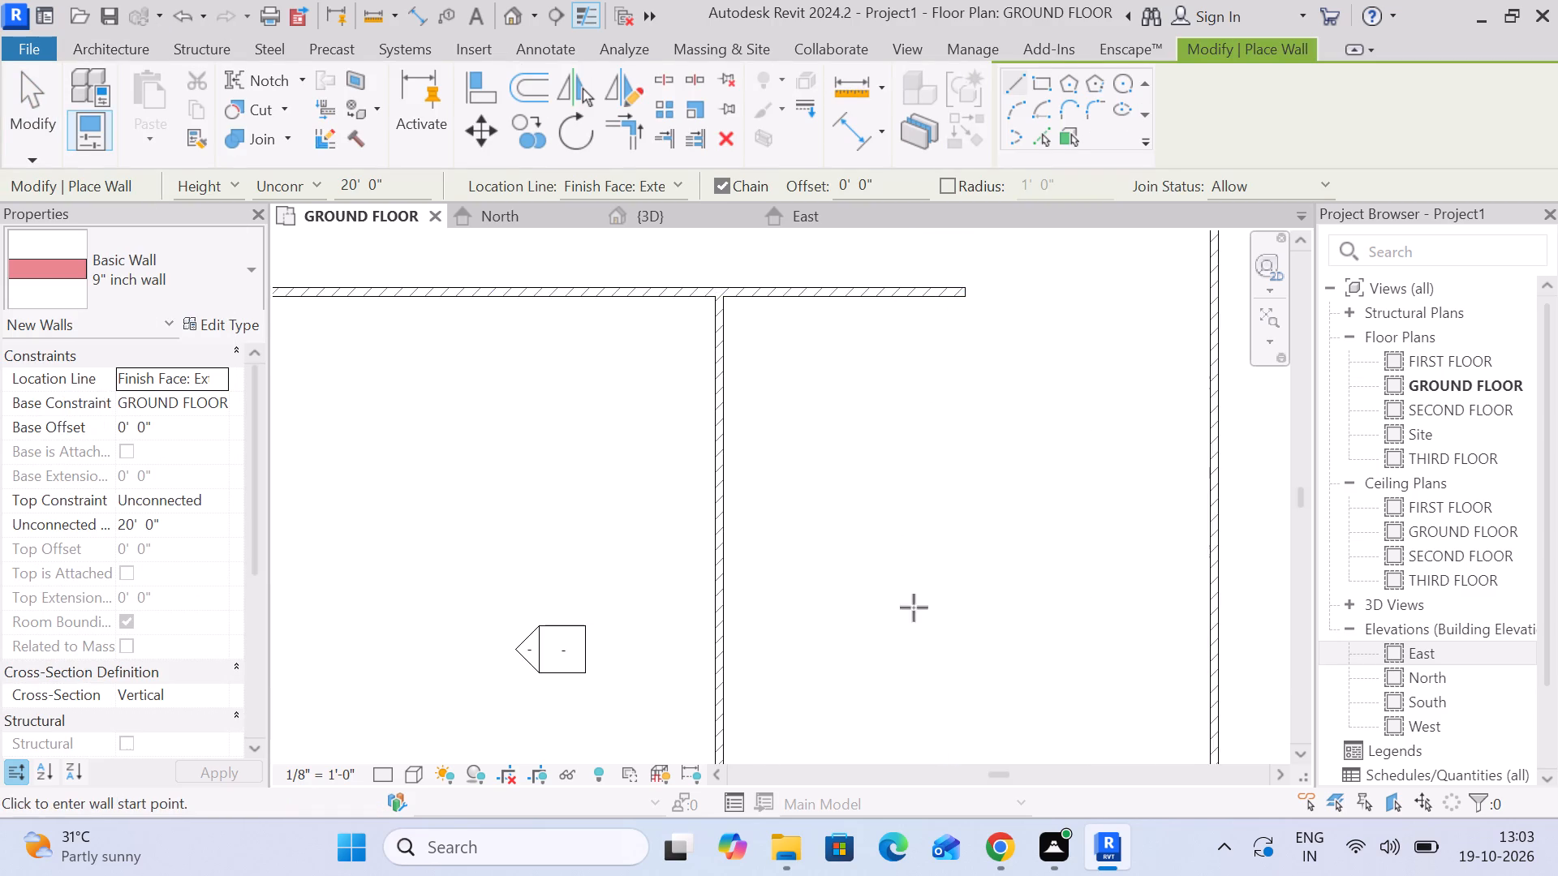
pyautogui.moveTo(914, 608); pyautogui.dragTo(910, 284, button='middle')
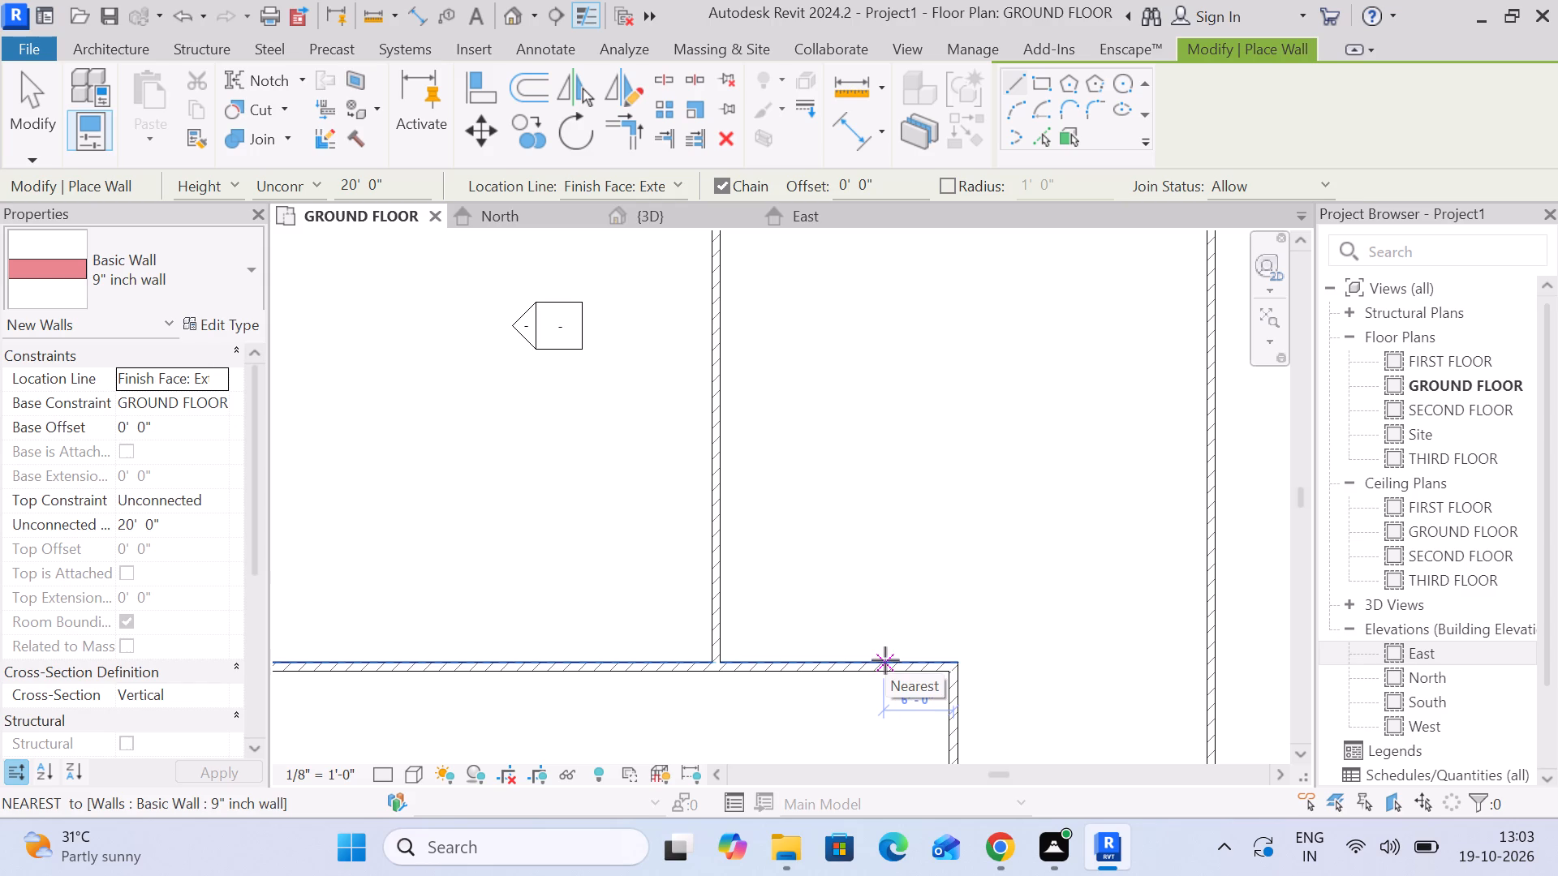
pyautogui.click(885, 660)
pyautogui.scroll(-3, 896, 491)
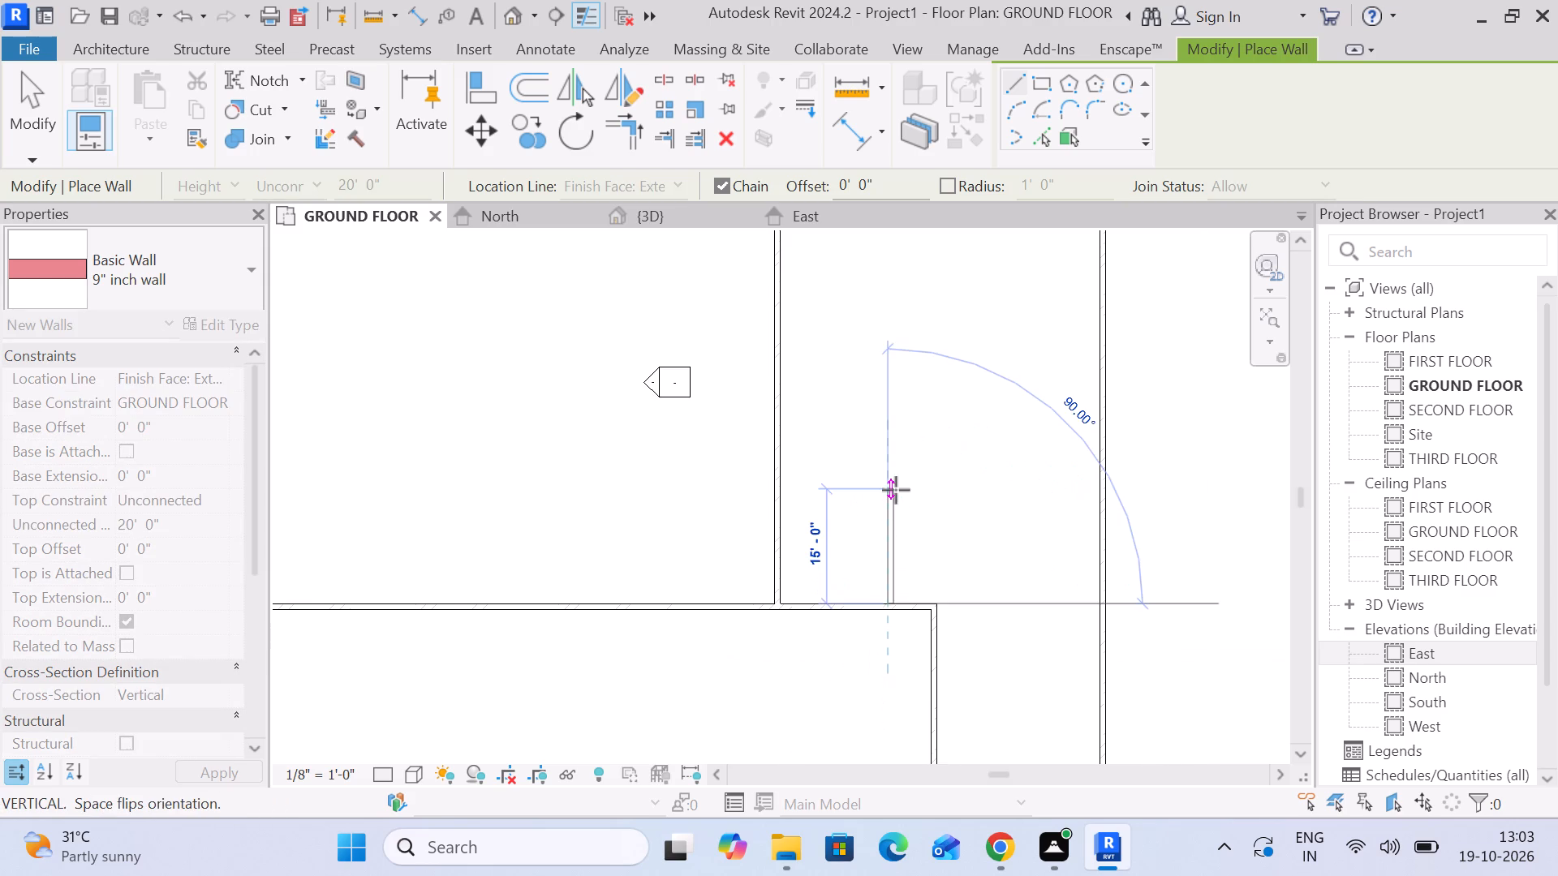
pyautogui.moveTo(891, 487); pyautogui.dragTo(882, 733, button='middle')
pyautogui.press('space')
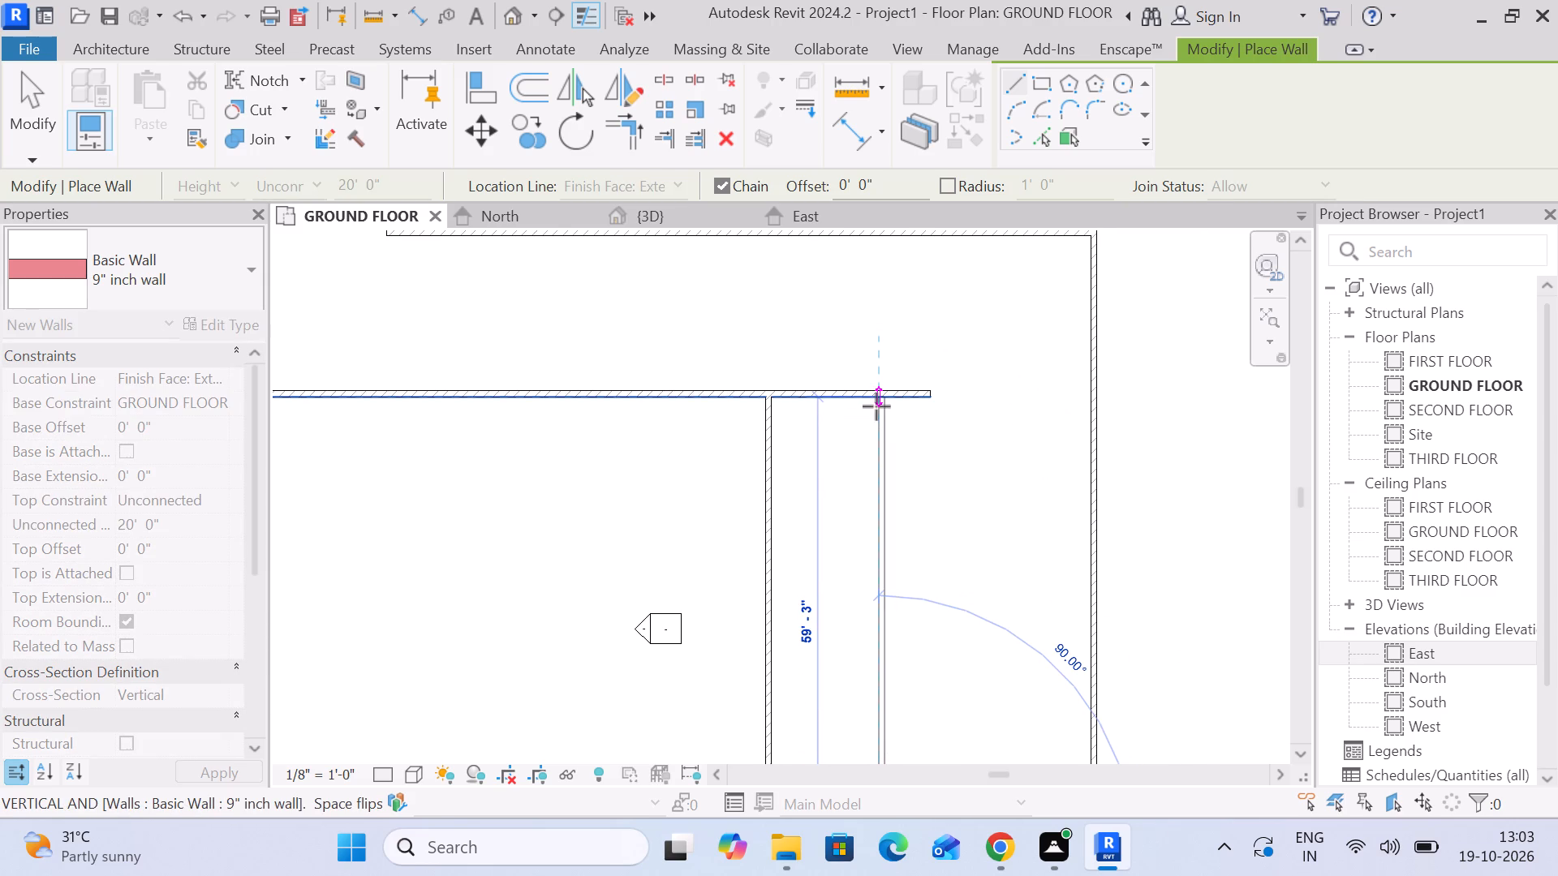
pyautogui.scroll(4, 869, 409)
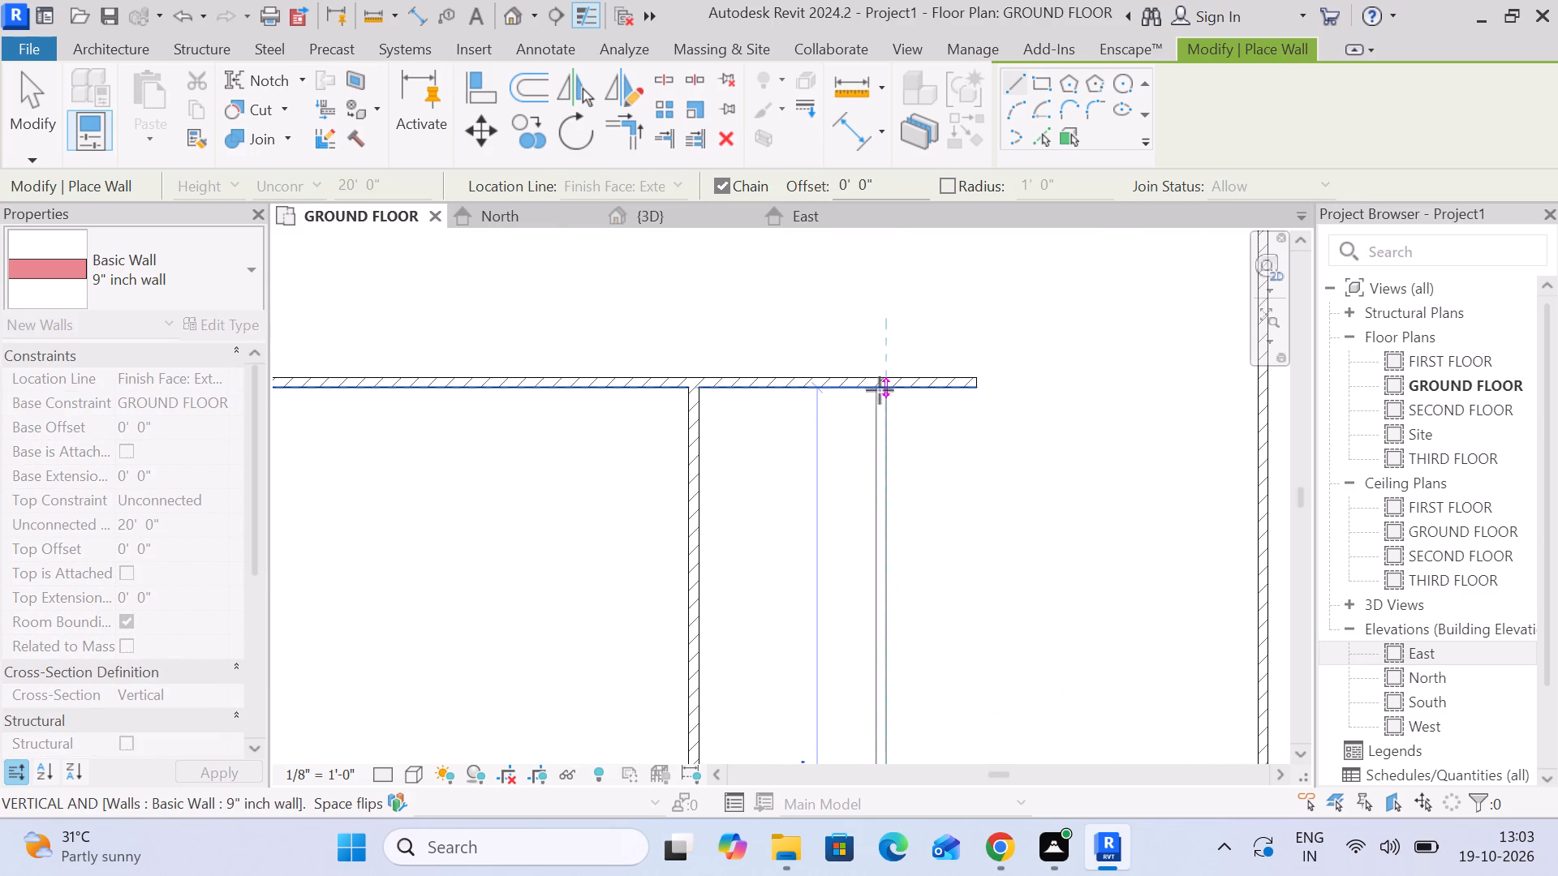
pyautogui.click(884, 390)
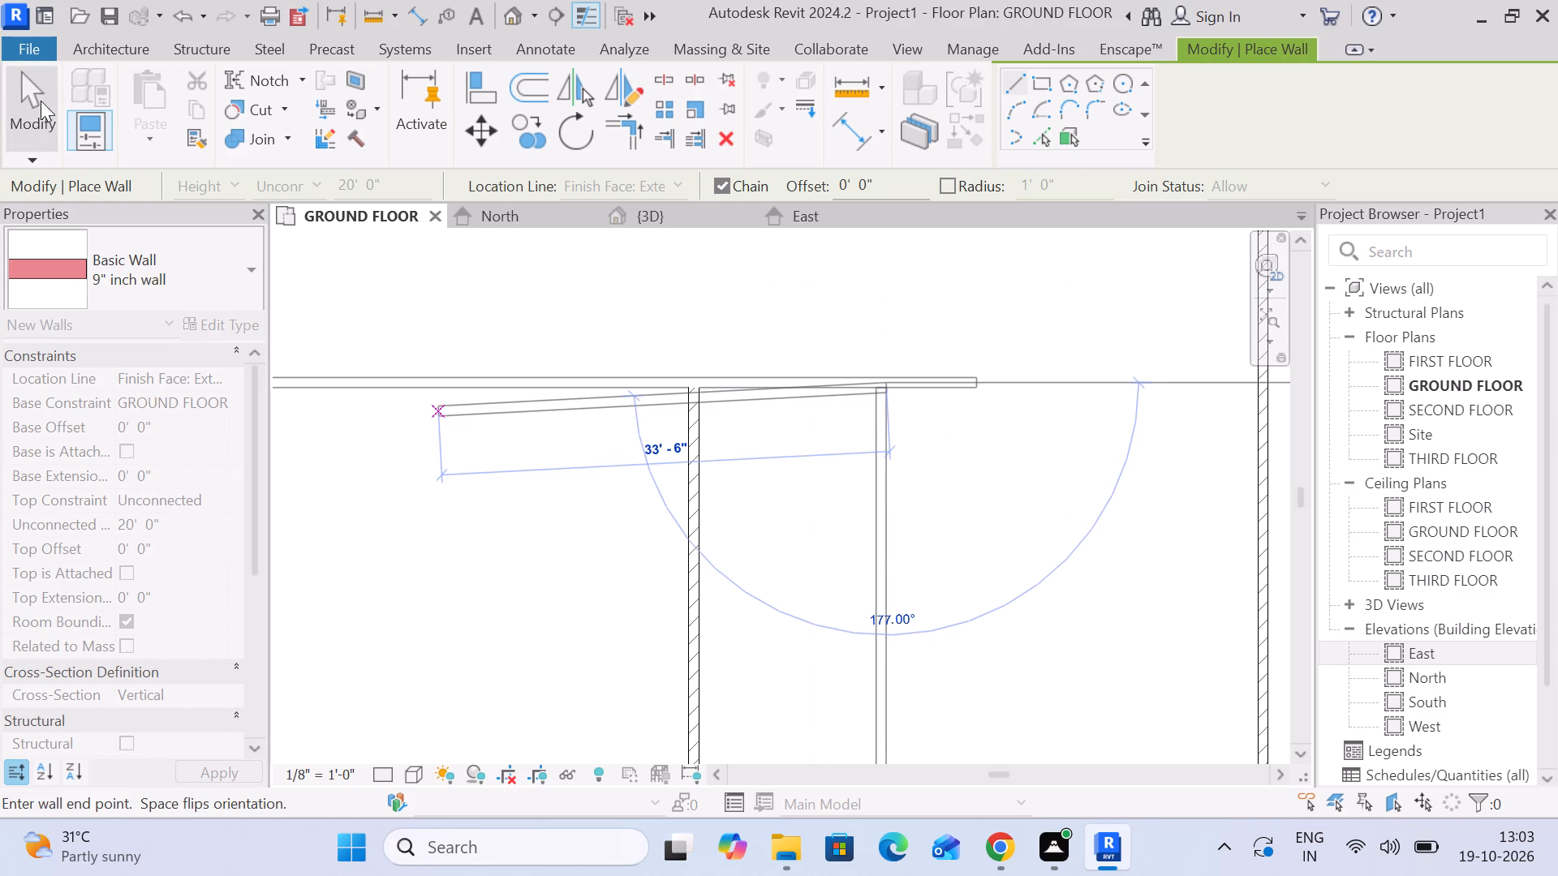
pyautogui.click(41, 101)
# Examine the two parallel eastern partitions, their junctions with the long inner wall, and the surrounding outer wall.
pyautogui.scroll(-5, 768, 422)
pyautogui.moveTo(807, 451); pyautogui.dragTo(718, 281, button='middle')
pyautogui.moveTo(725, 428); pyautogui.dragTo(750, 358, button='middle')
pyautogui.moveTo(738, 359); pyautogui.dragTo(729, 507, button='middle')
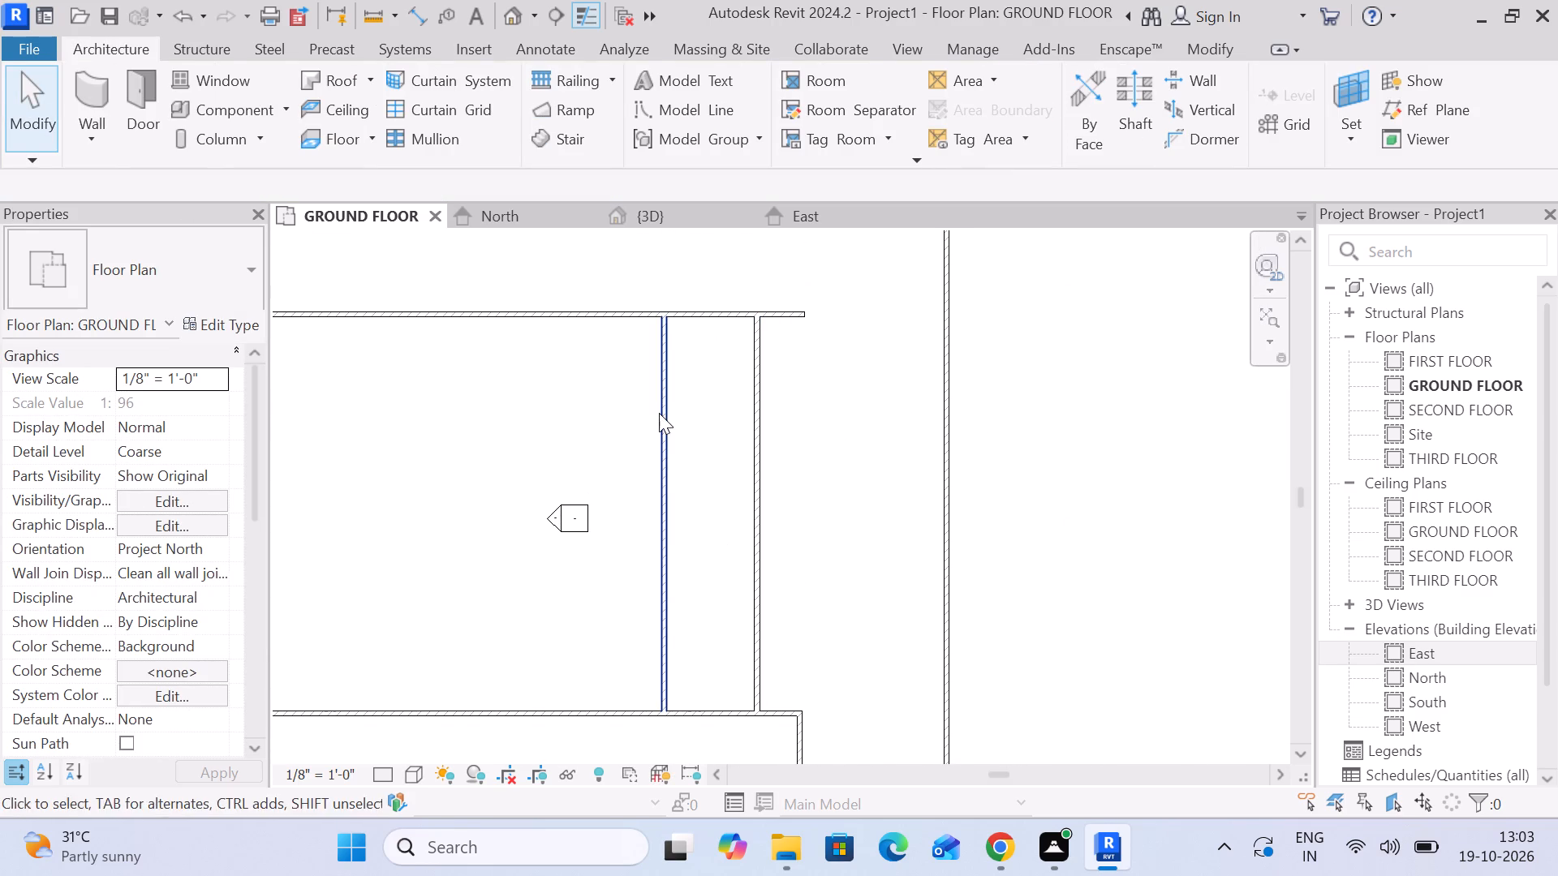
pyautogui.scroll(3, 684, 346)
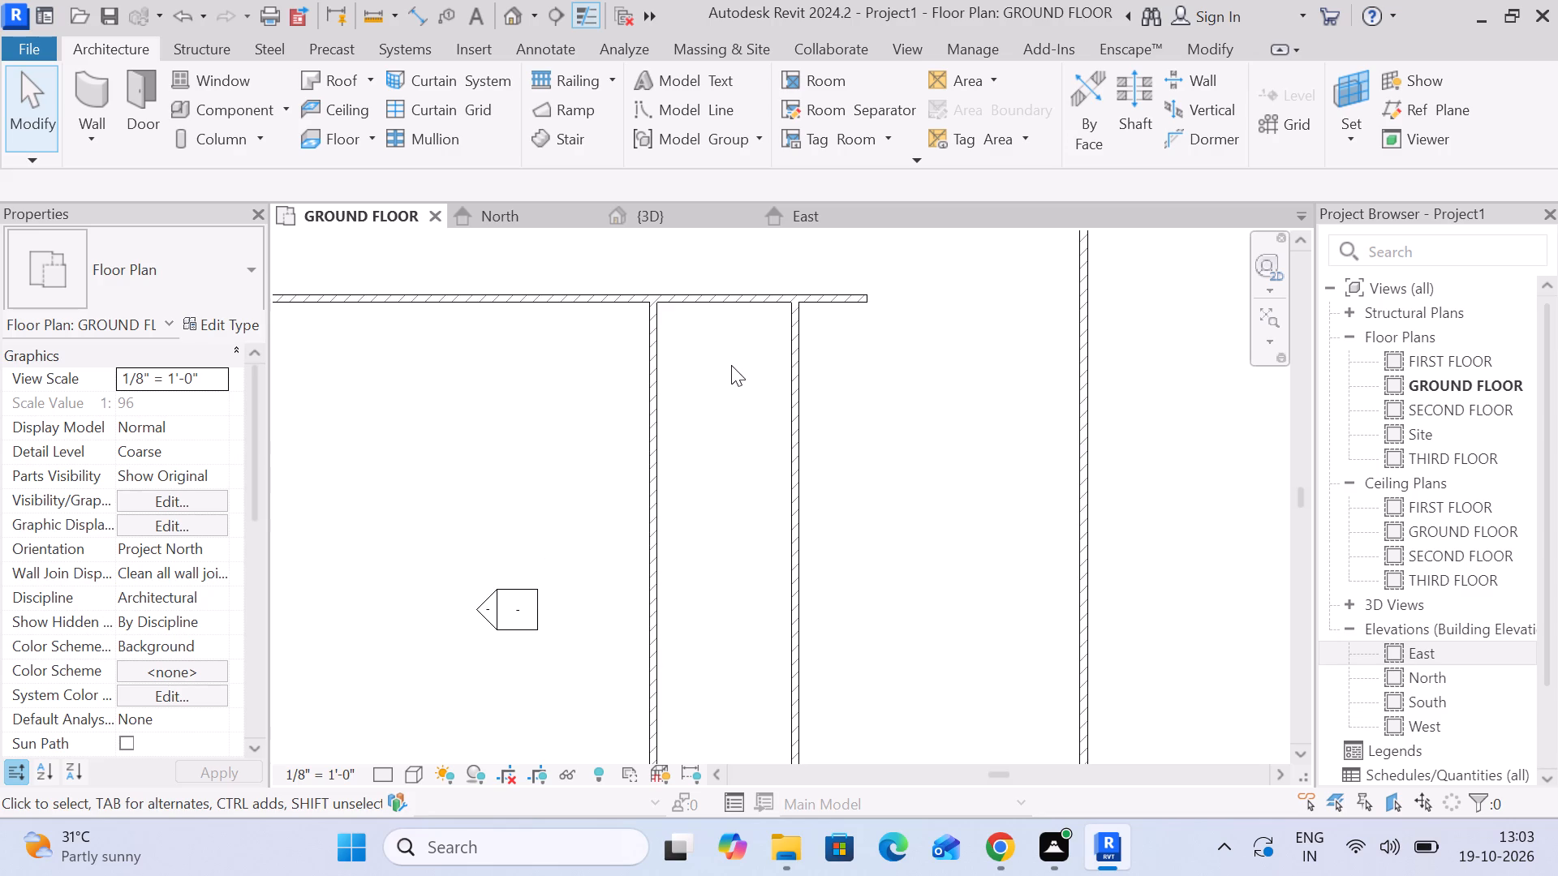
pyautogui.moveTo(697, 353); pyautogui.dragTo(658, 359, button='middle')
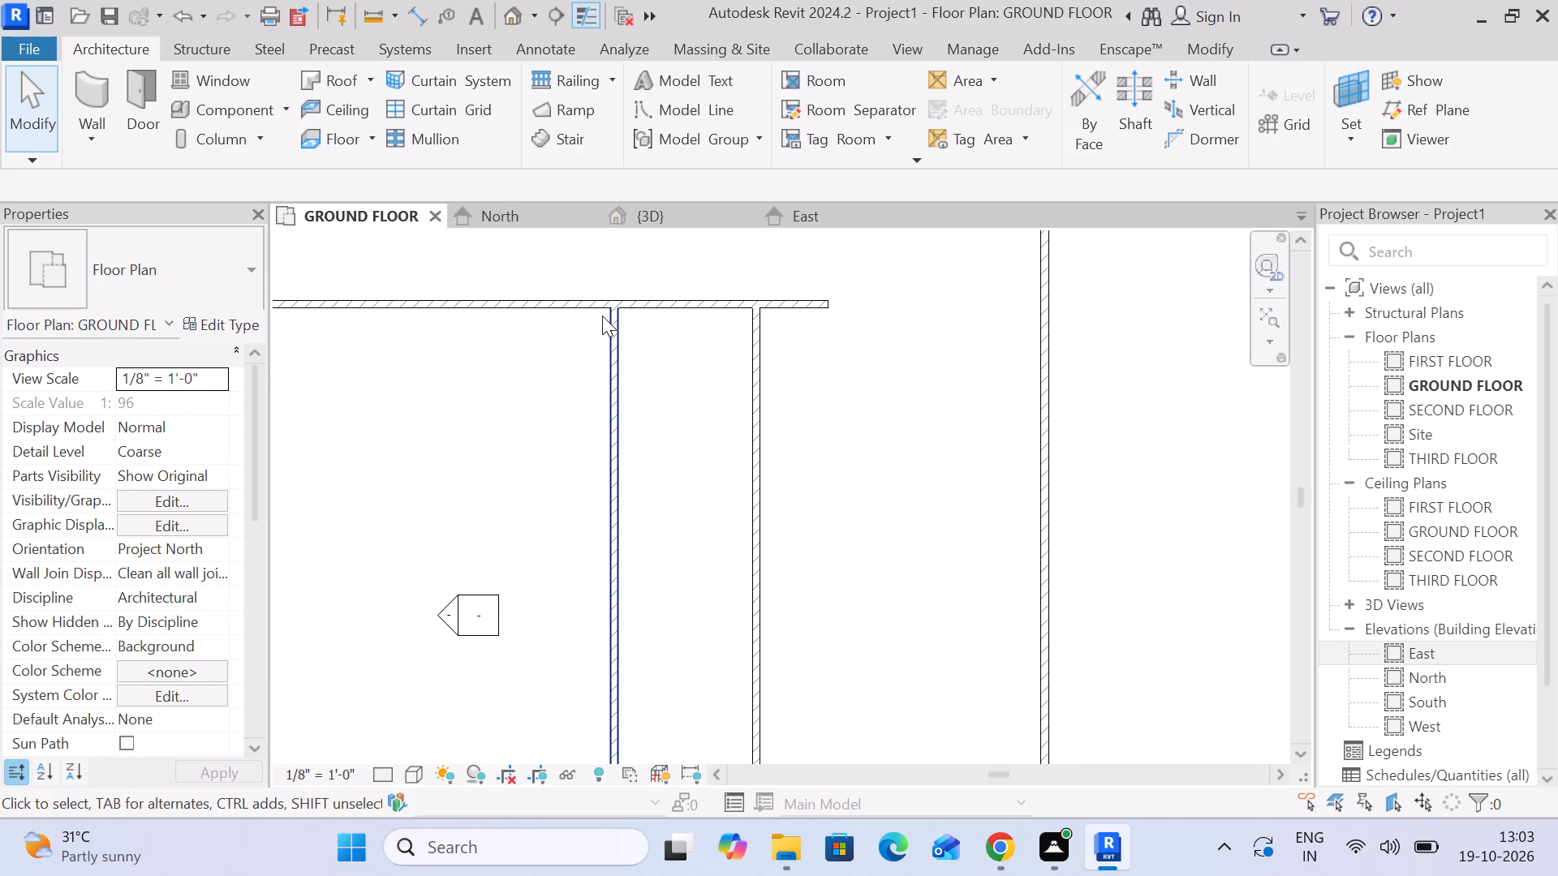
pyautogui.scroll(-3, 615, 375)
pyautogui.moveTo(613, 378); pyautogui.dragTo(643, 588, button='middle')
pyautogui.scroll(2, 630, 513)
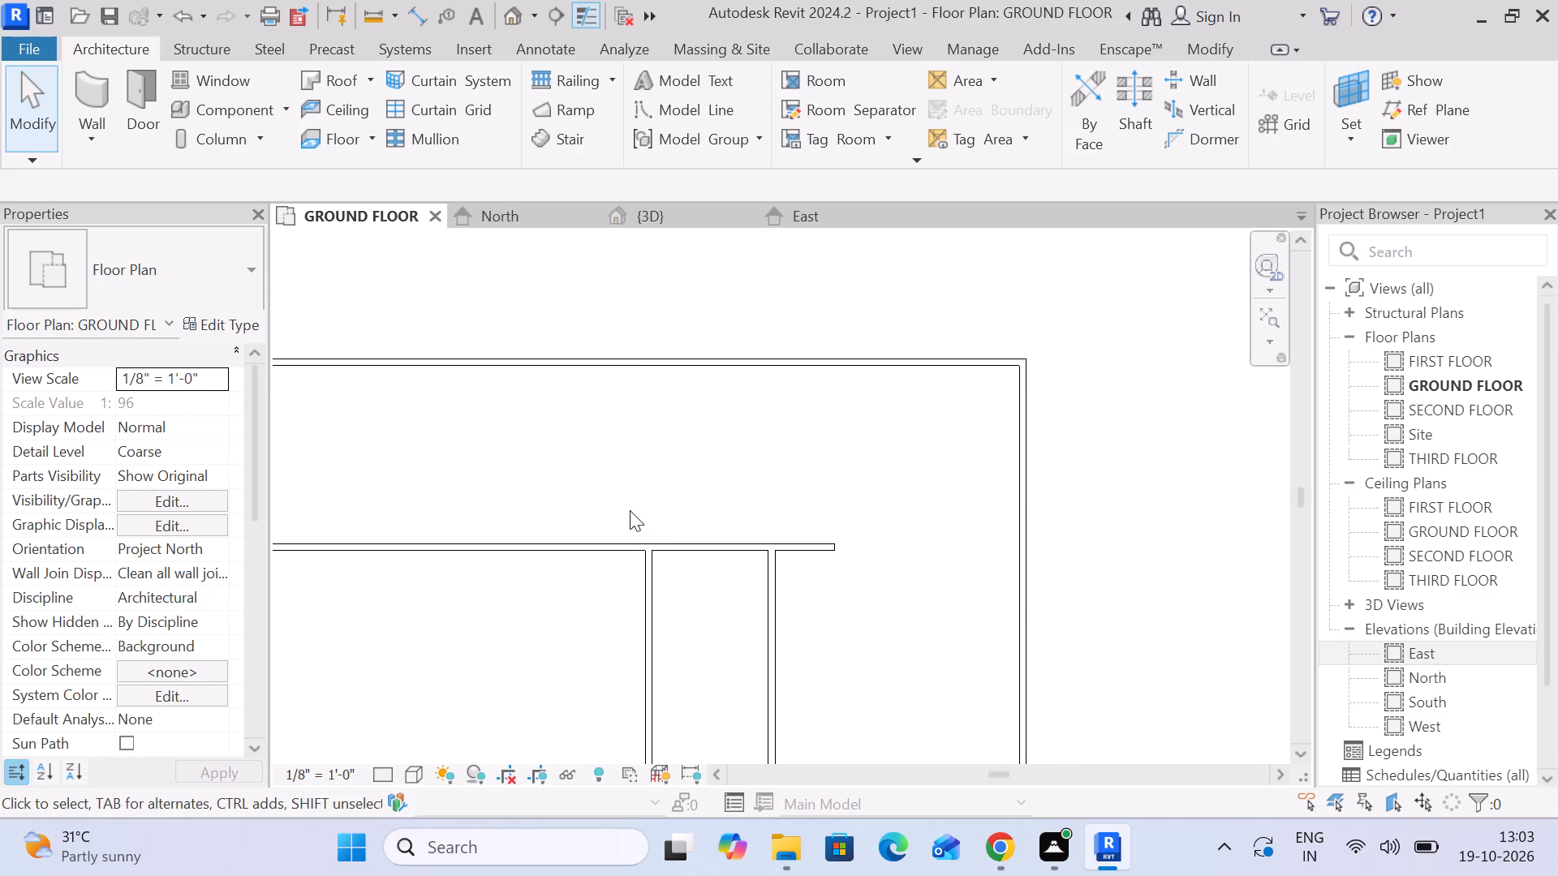
pyautogui.moveTo(739, 554); pyautogui.dragTo(732, 487, button='middle')
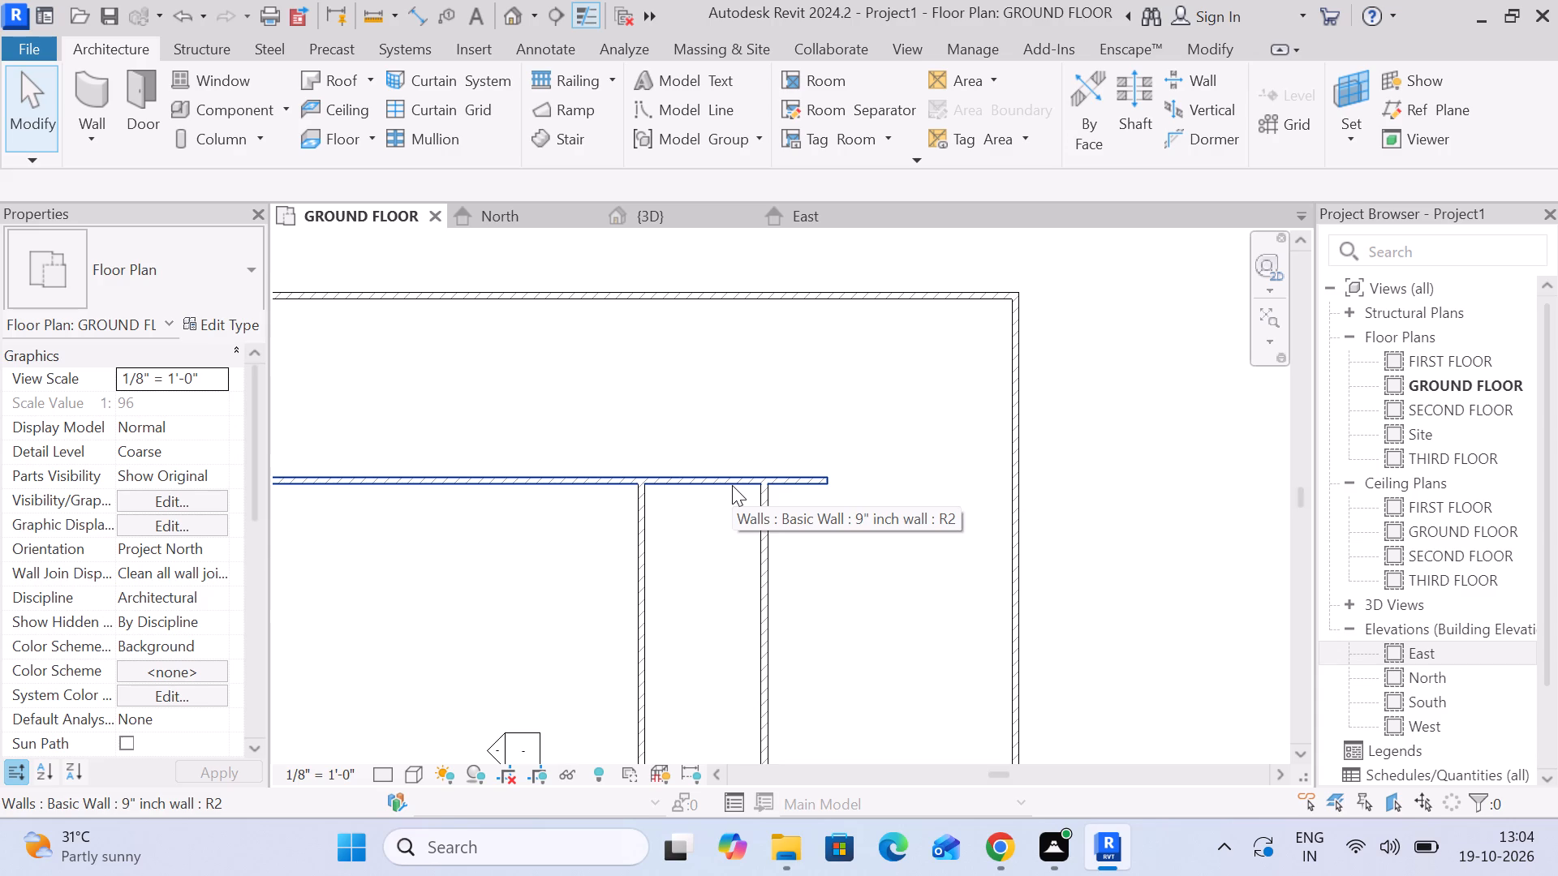
pyautogui.scroll(-5, 738, 482)
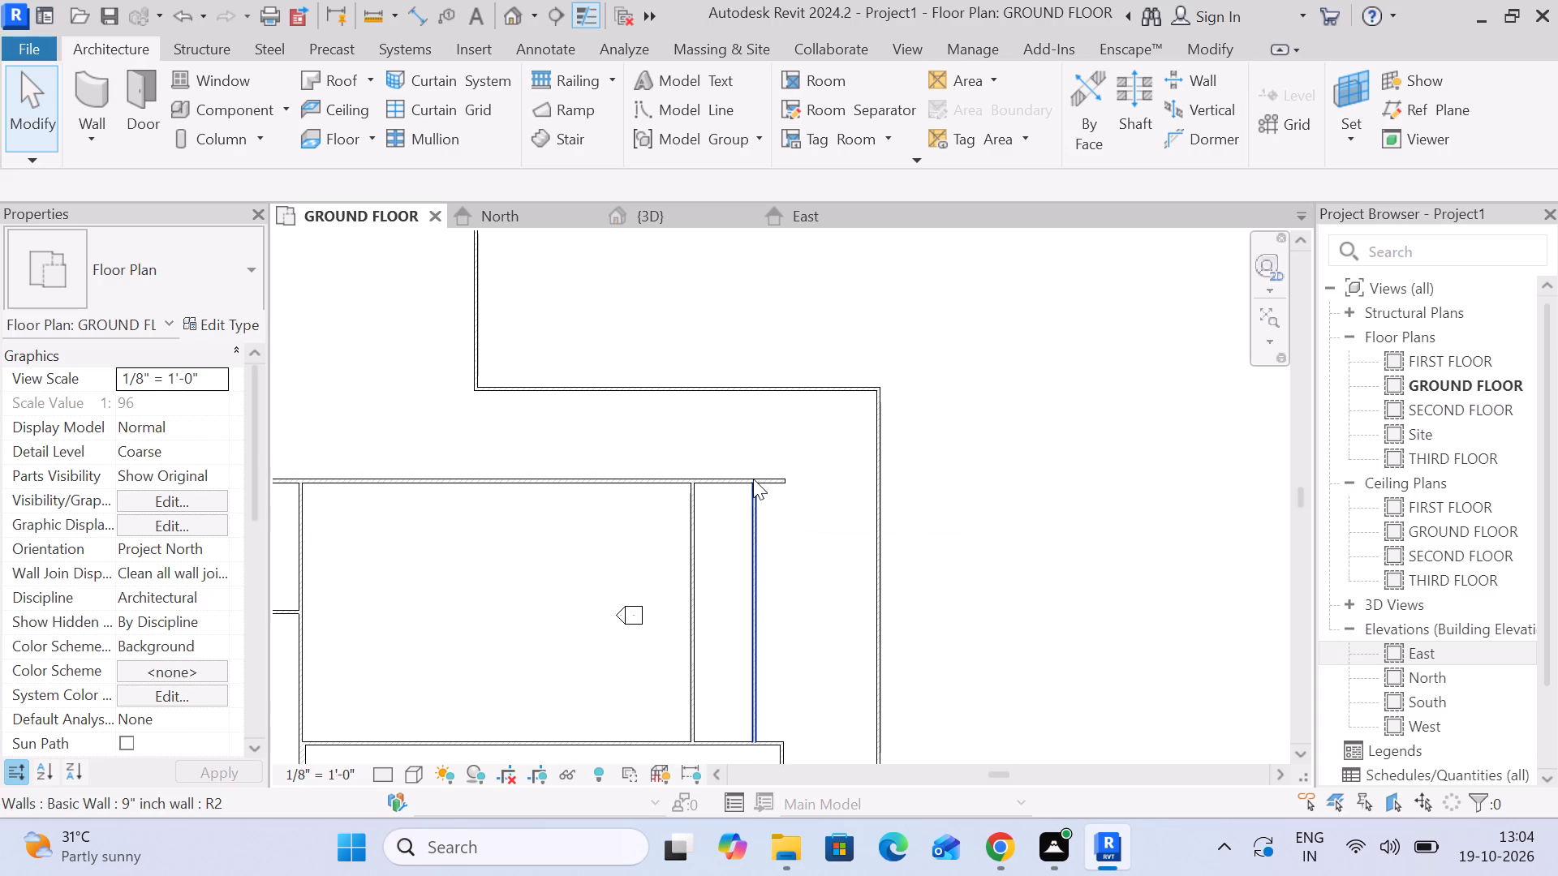
# Inspect the properties of the western partition of the pair, the long inner wall and the eastern block's north wall.
pyautogui.moveTo(768, 532); pyautogui.dragTo(824, 427, button='middle')
pyautogui.scroll(3, 753, 476)
pyautogui.click(755, 503)
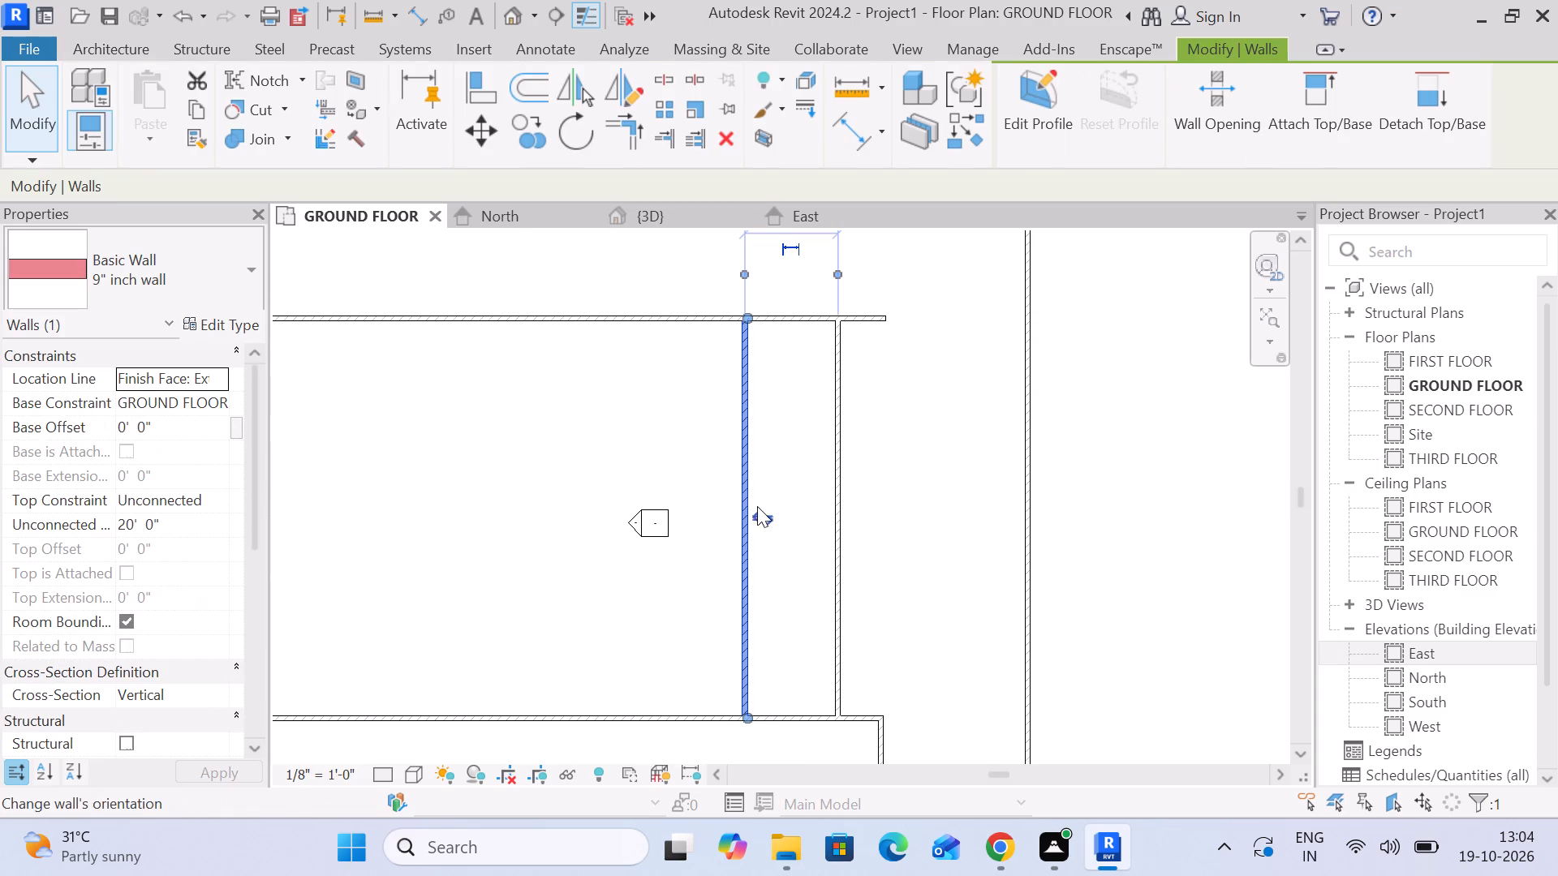
pyautogui.scroll(-3, 786, 506)
pyautogui.click(788, 382)
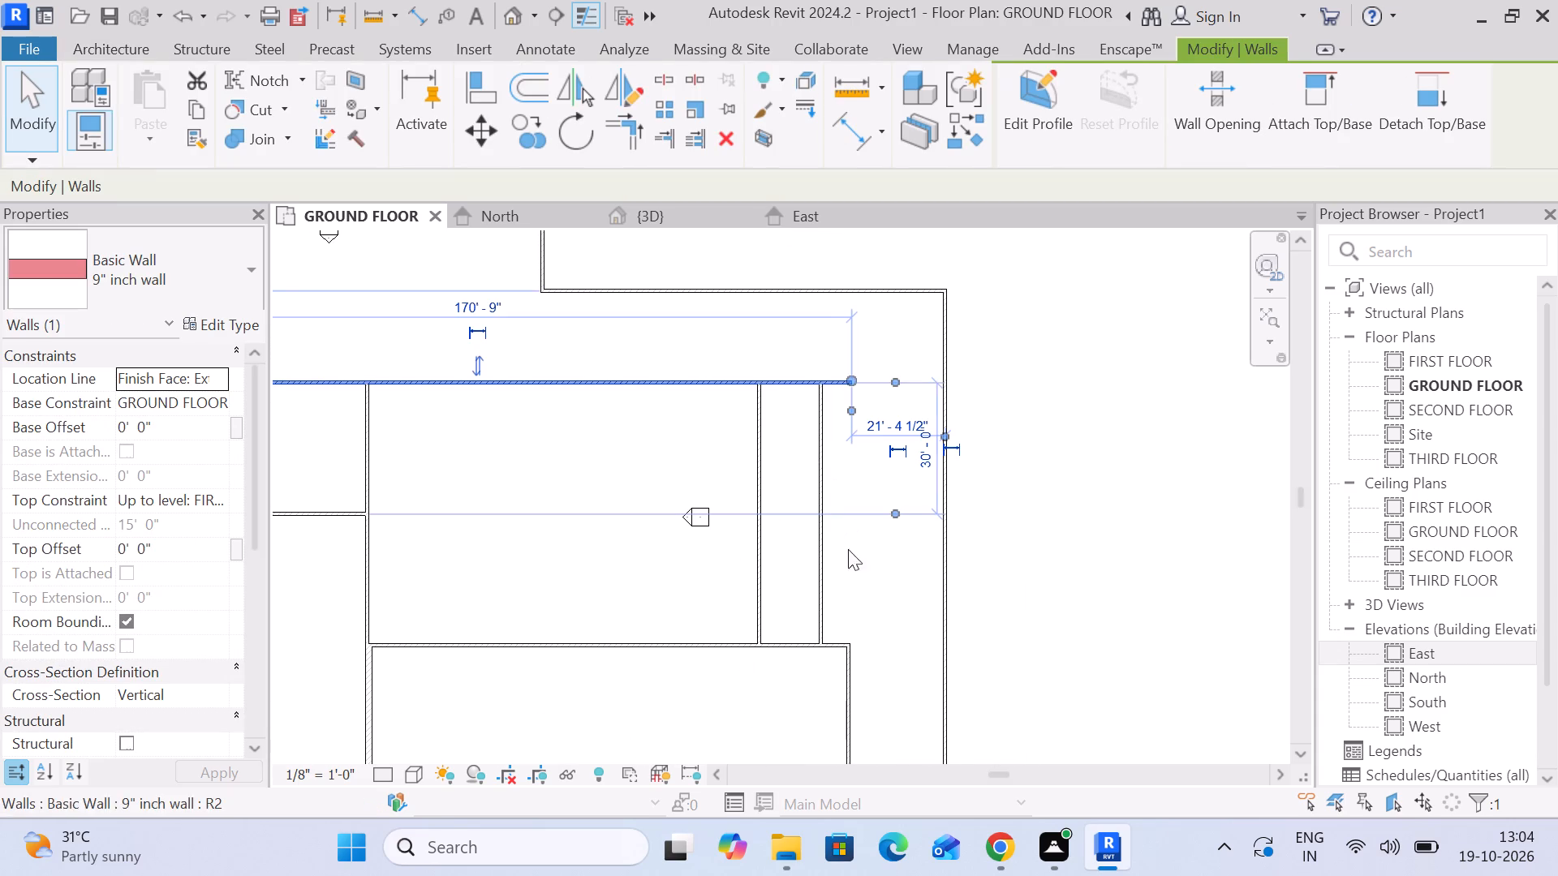
pyautogui.click(800, 637)
pyautogui.scroll(-2, 798, 638)
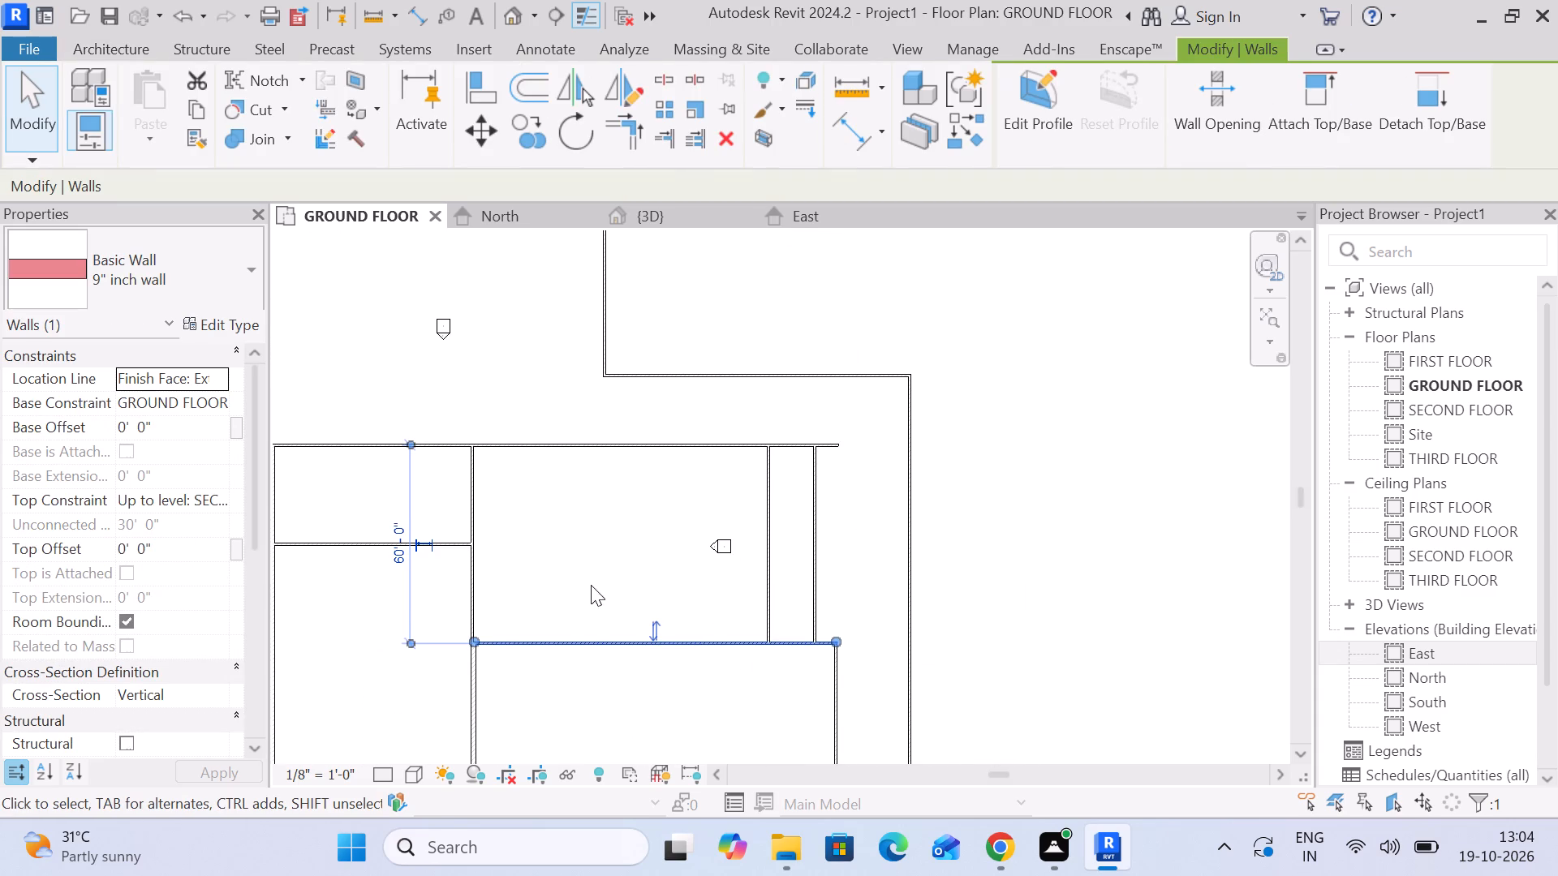
pyautogui.click(478, 393)
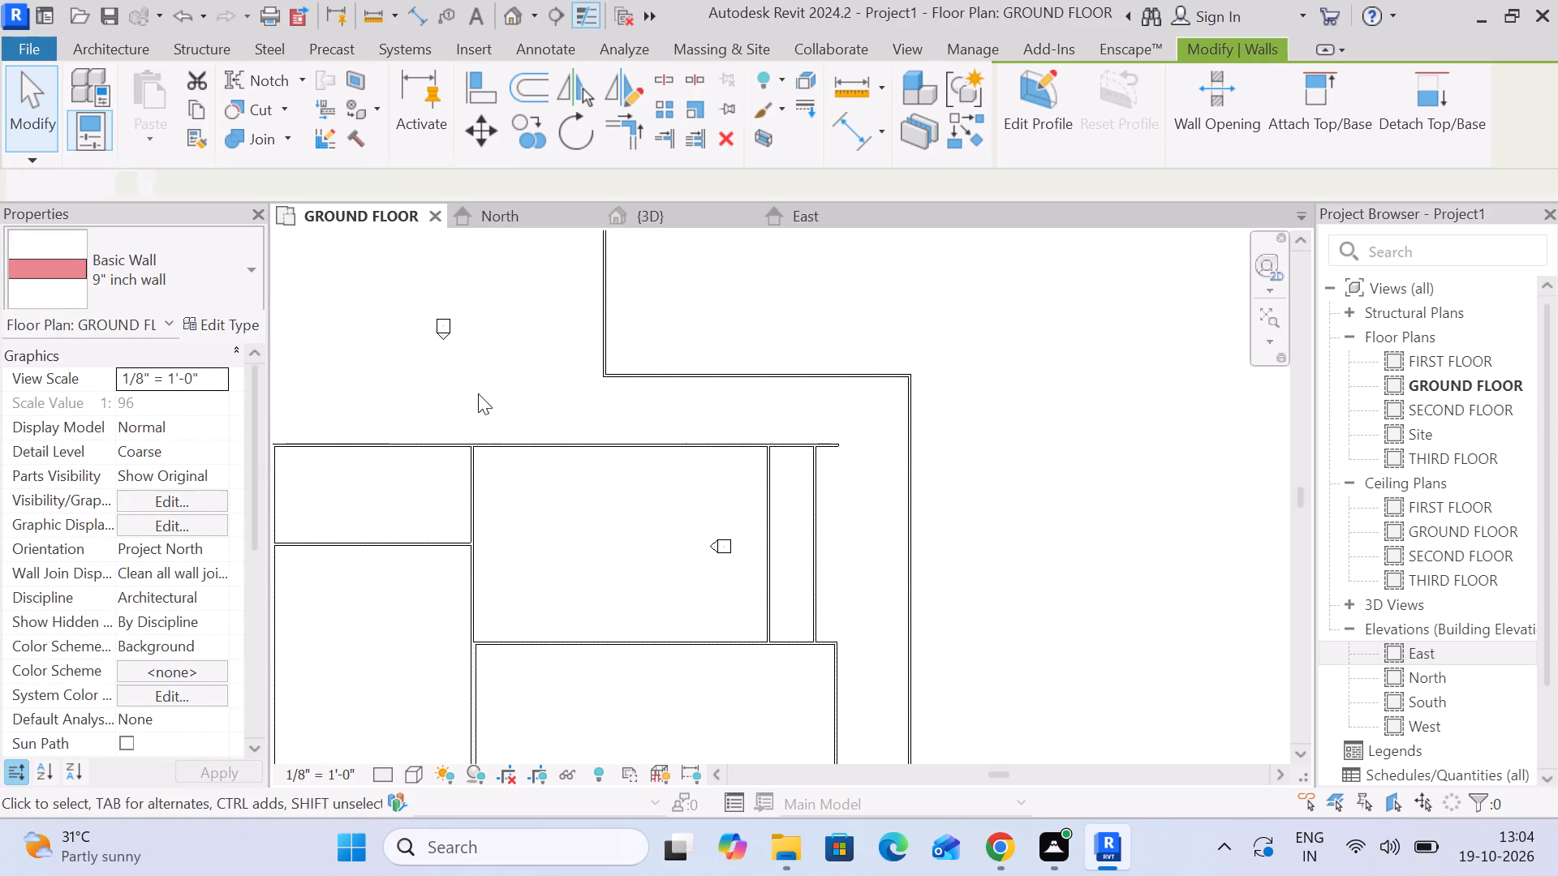
# Examine the long inner wall's eastern end, its partition junctions and its gap to the outer wall on the GROUND FLOOR plan.
pyautogui.moveTo(499, 397); pyautogui.dragTo(598, 284, button='middle')
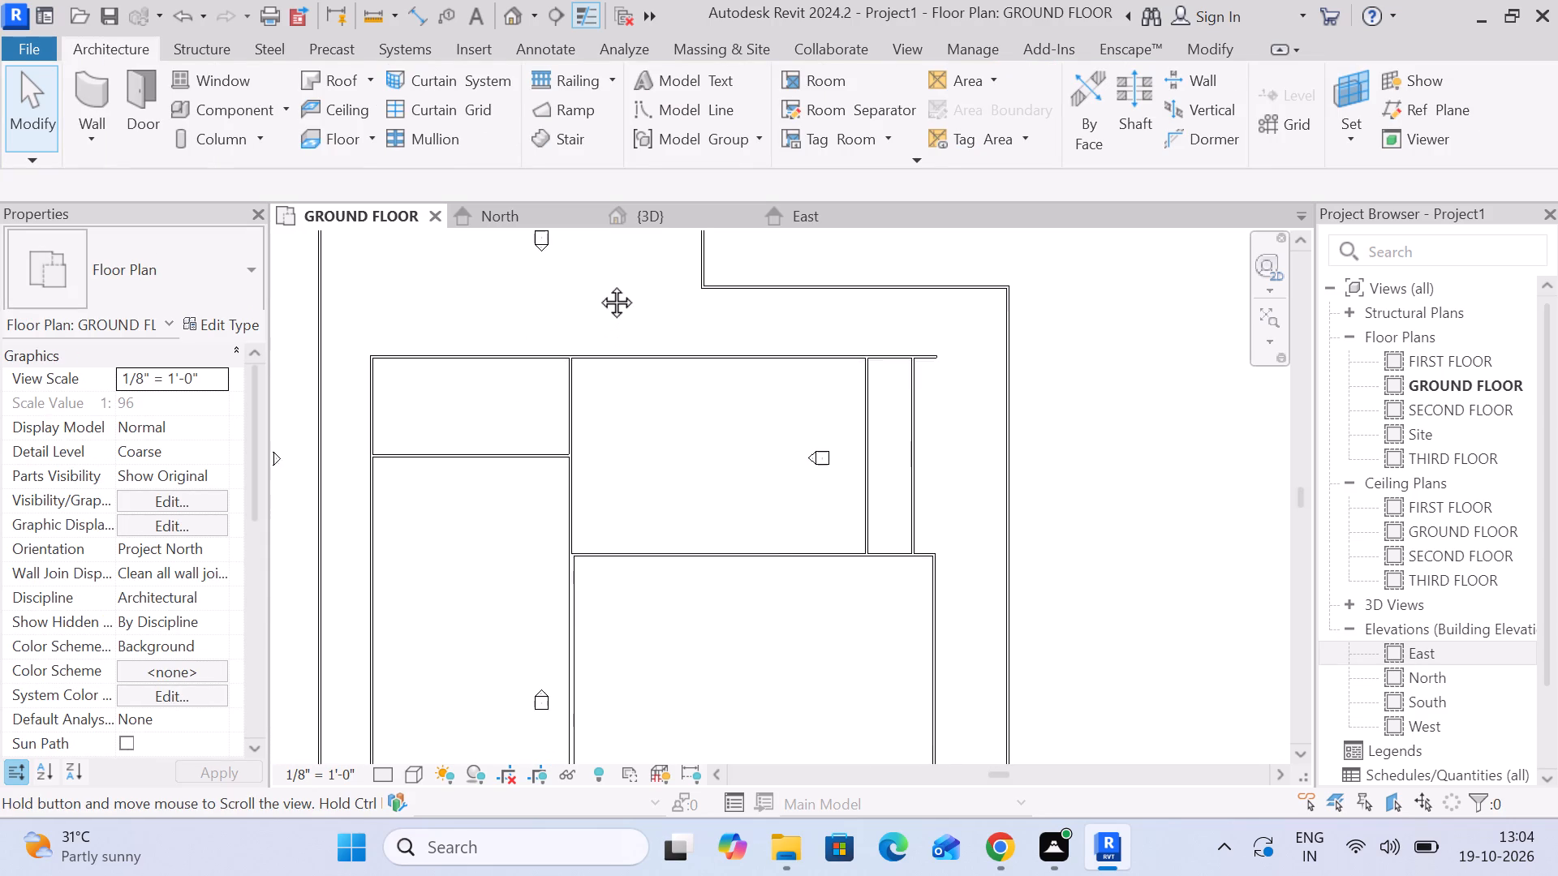
pyautogui.moveTo(598, 284); pyautogui.dragTo(565, 270, button='middle')
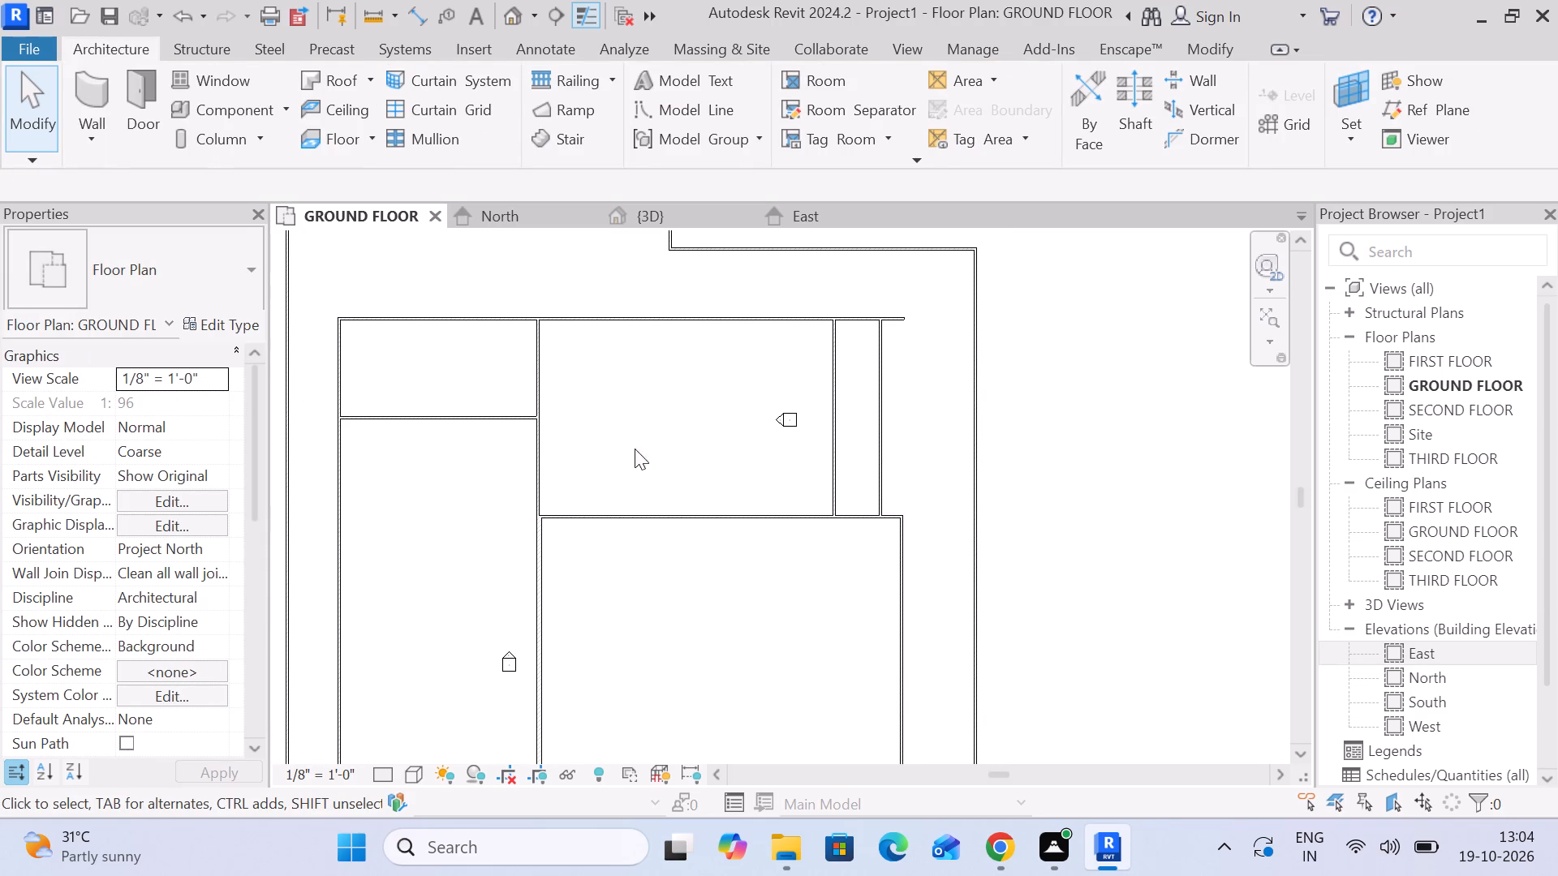
pyautogui.scroll(-3, 636, 392)
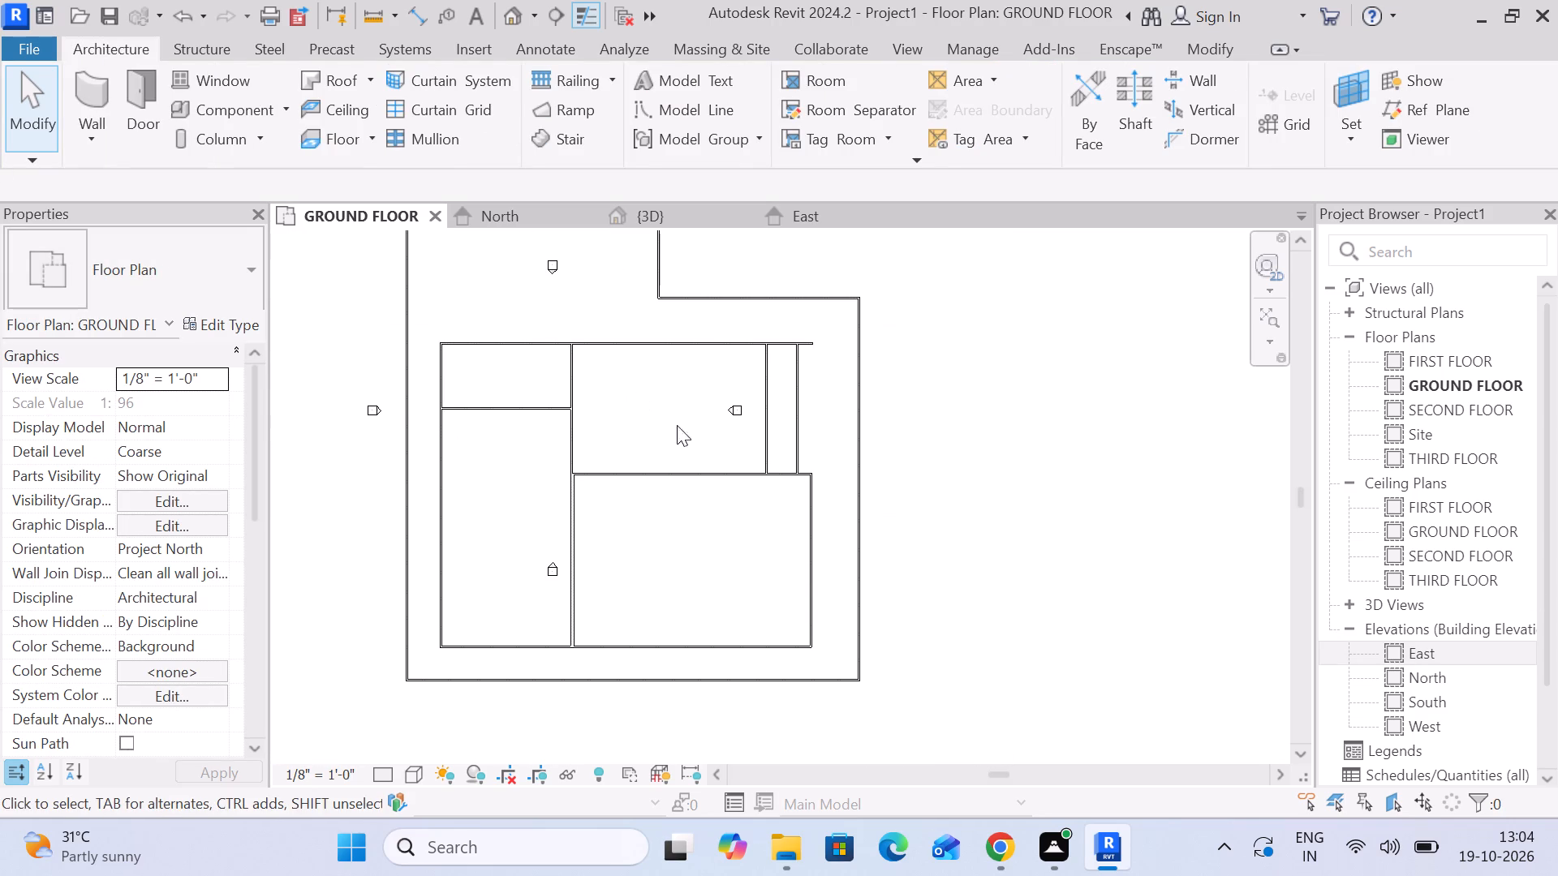
pyautogui.scroll(2, 726, 360)
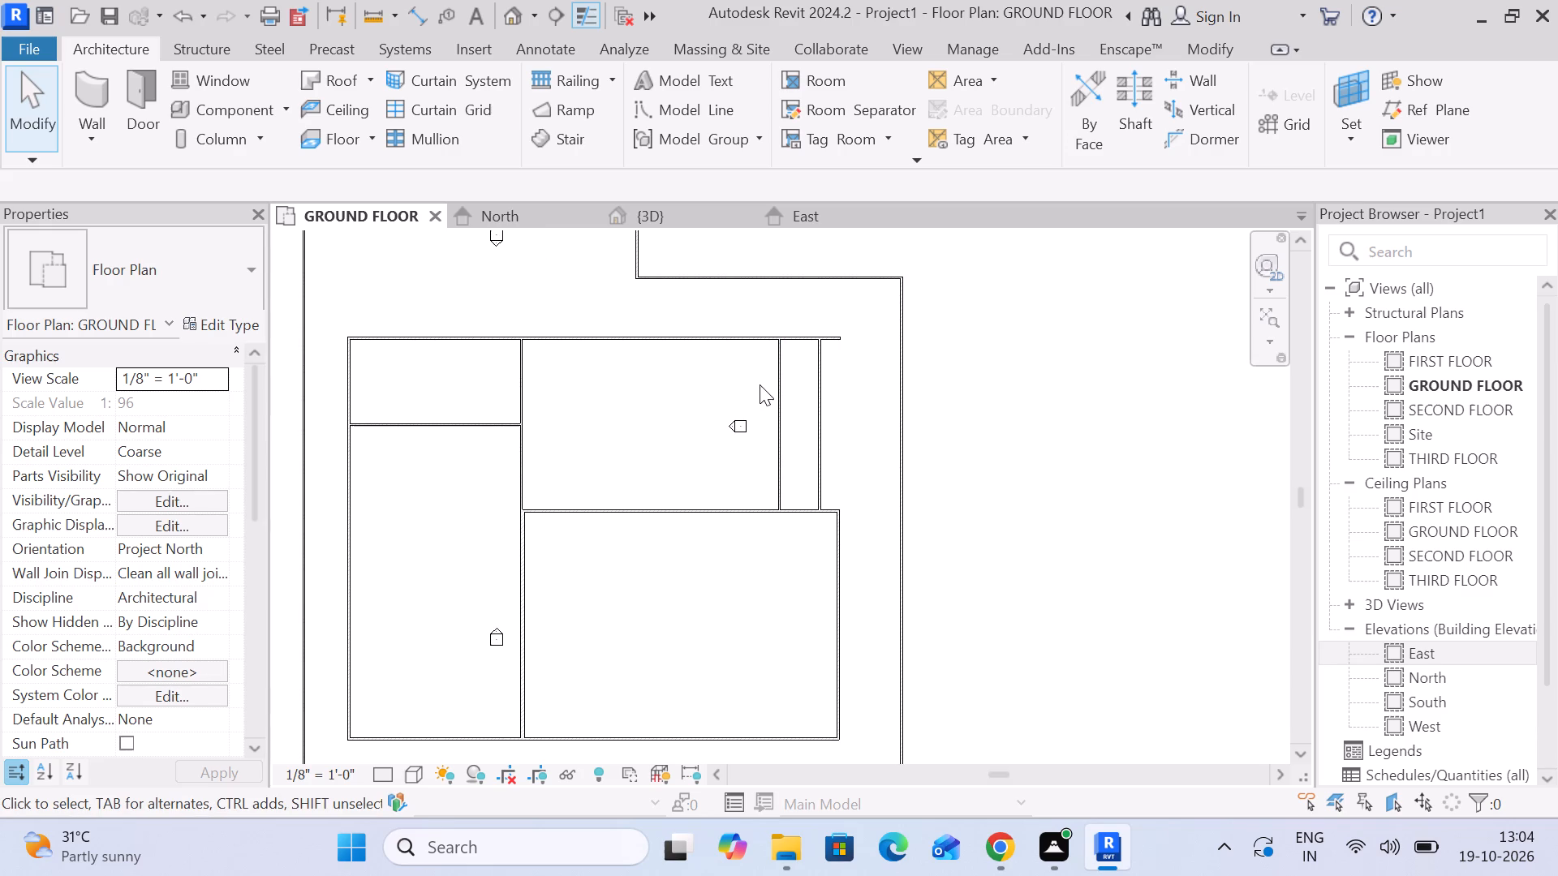
pyautogui.scroll(2, 760, 384)
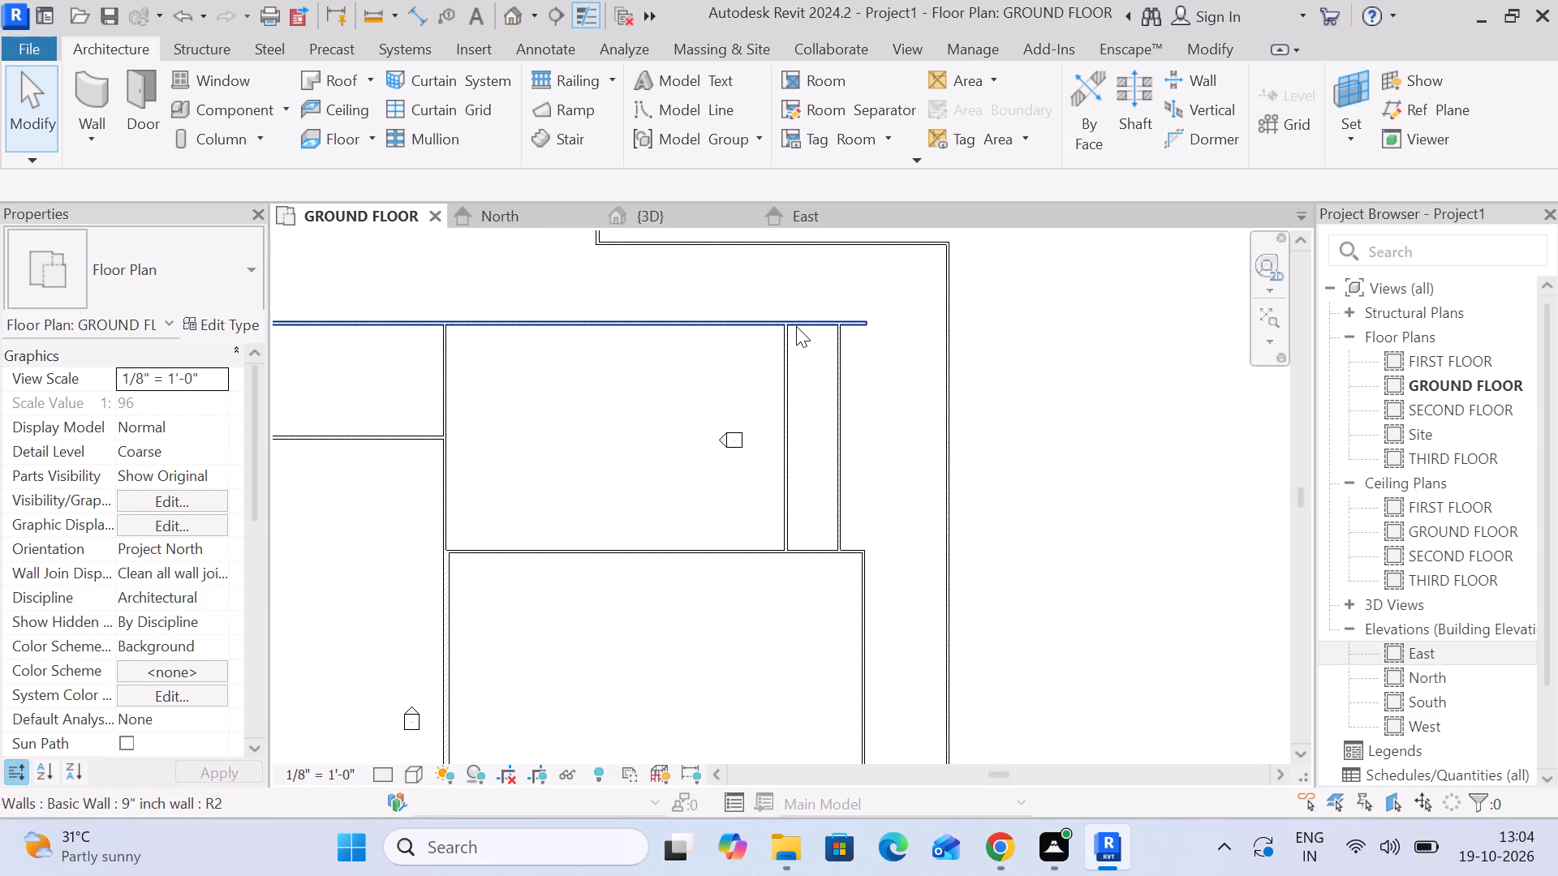
pyautogui.moveTo(752, 281); pyautogui.dragTo(729, 327, button='middle')
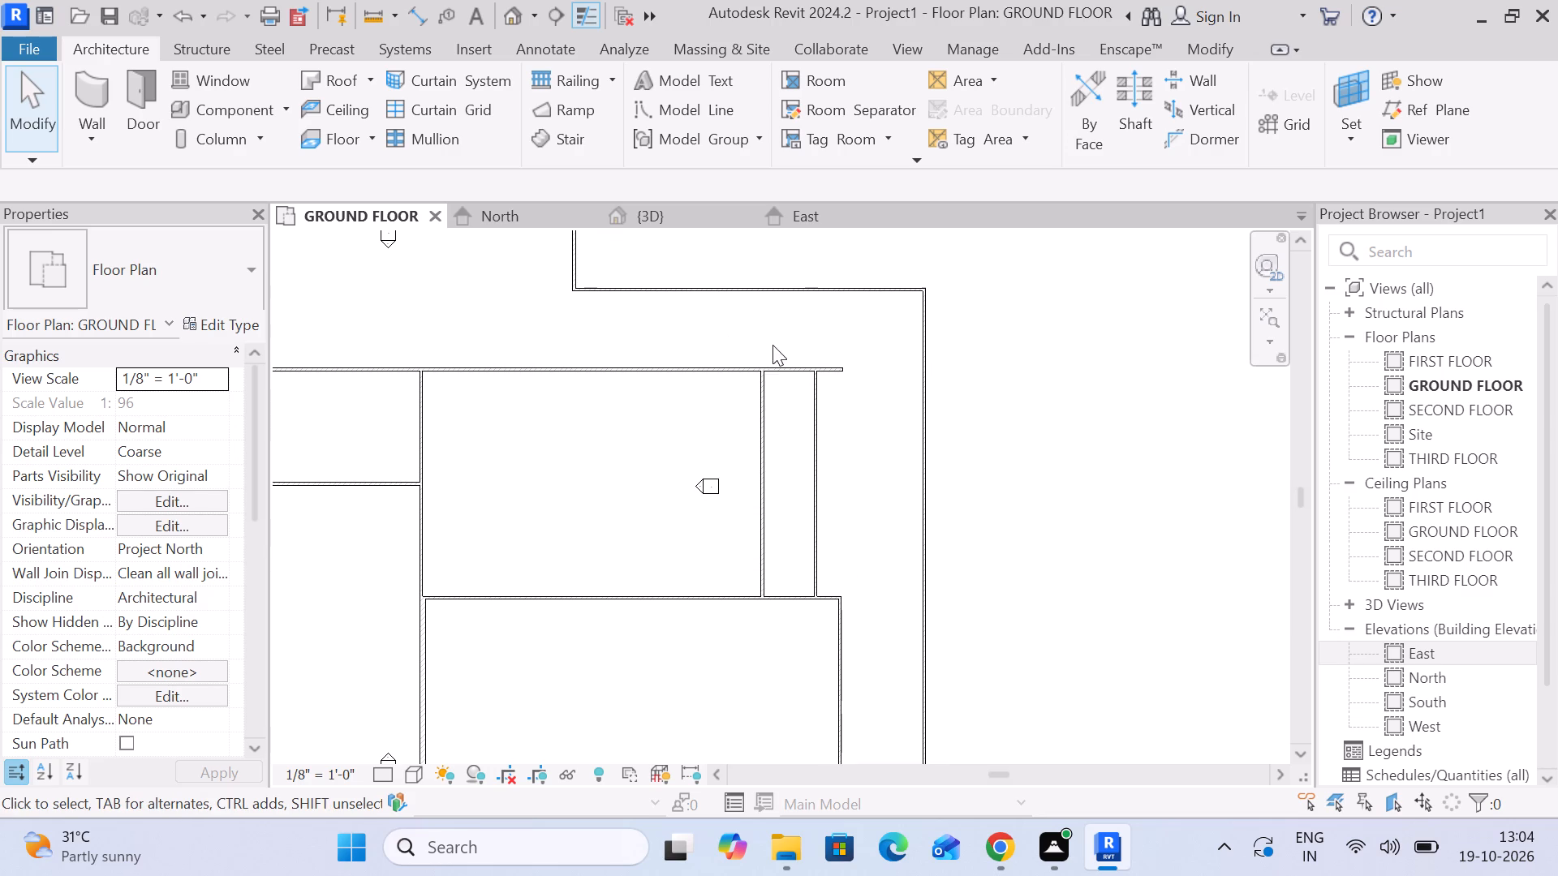
pyautogui.moveTo(796, 371); pyautogui.dragTo(727, 467, button='middle')
pyautogui.scroll(4, 723, 466)
pyautogui.click(723, 464)
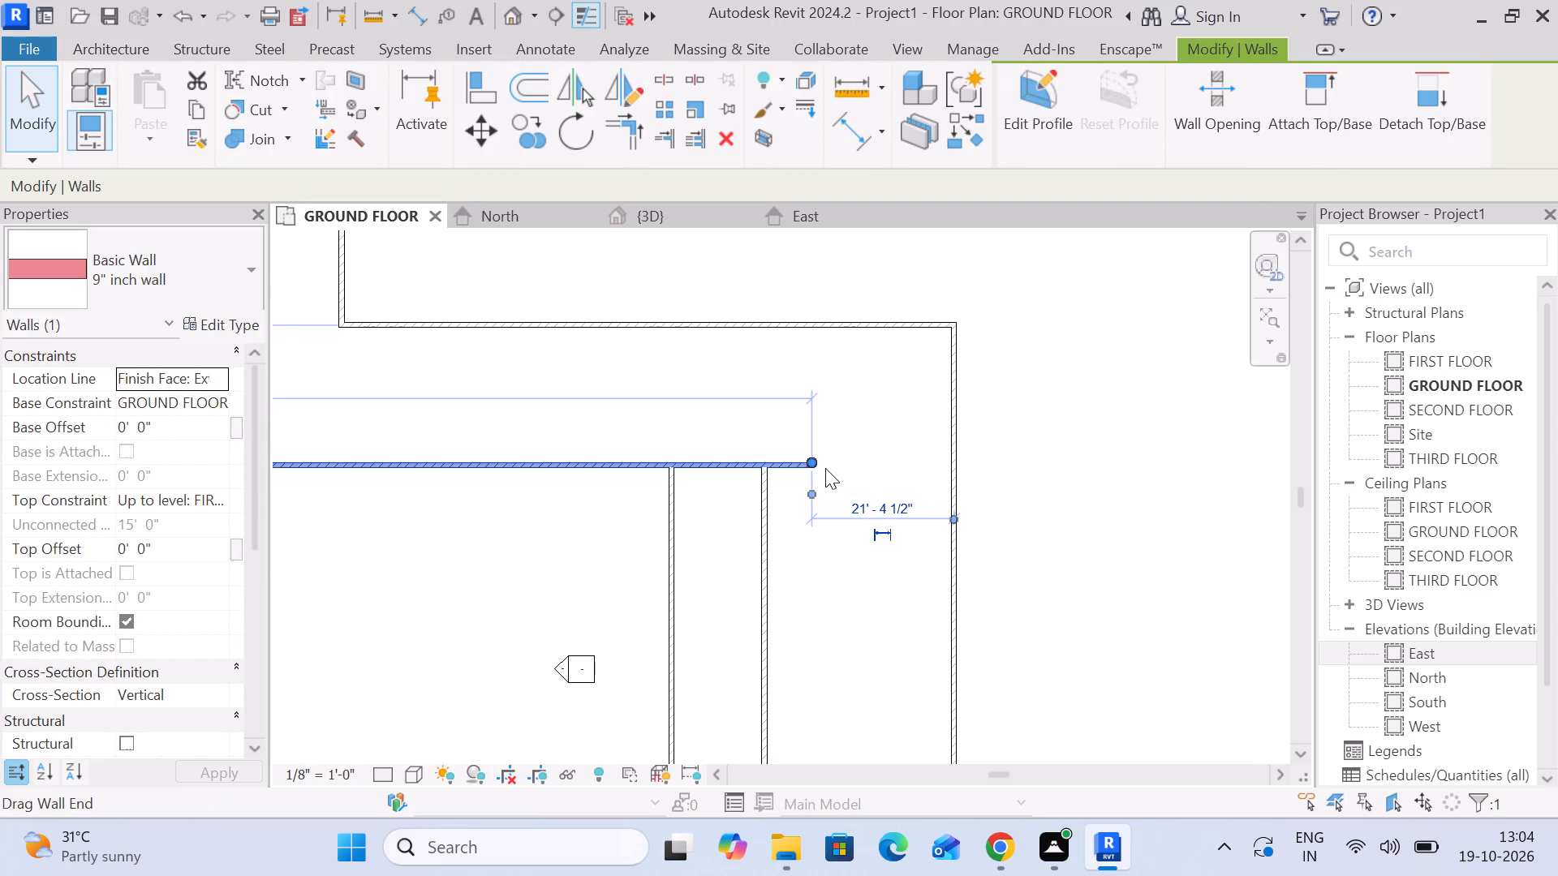
pyautogui.scroll(-3, 825, 468)
pyautogui.moveTo(825, 468); pyautogui.dragTo(821, 450, button='middle')
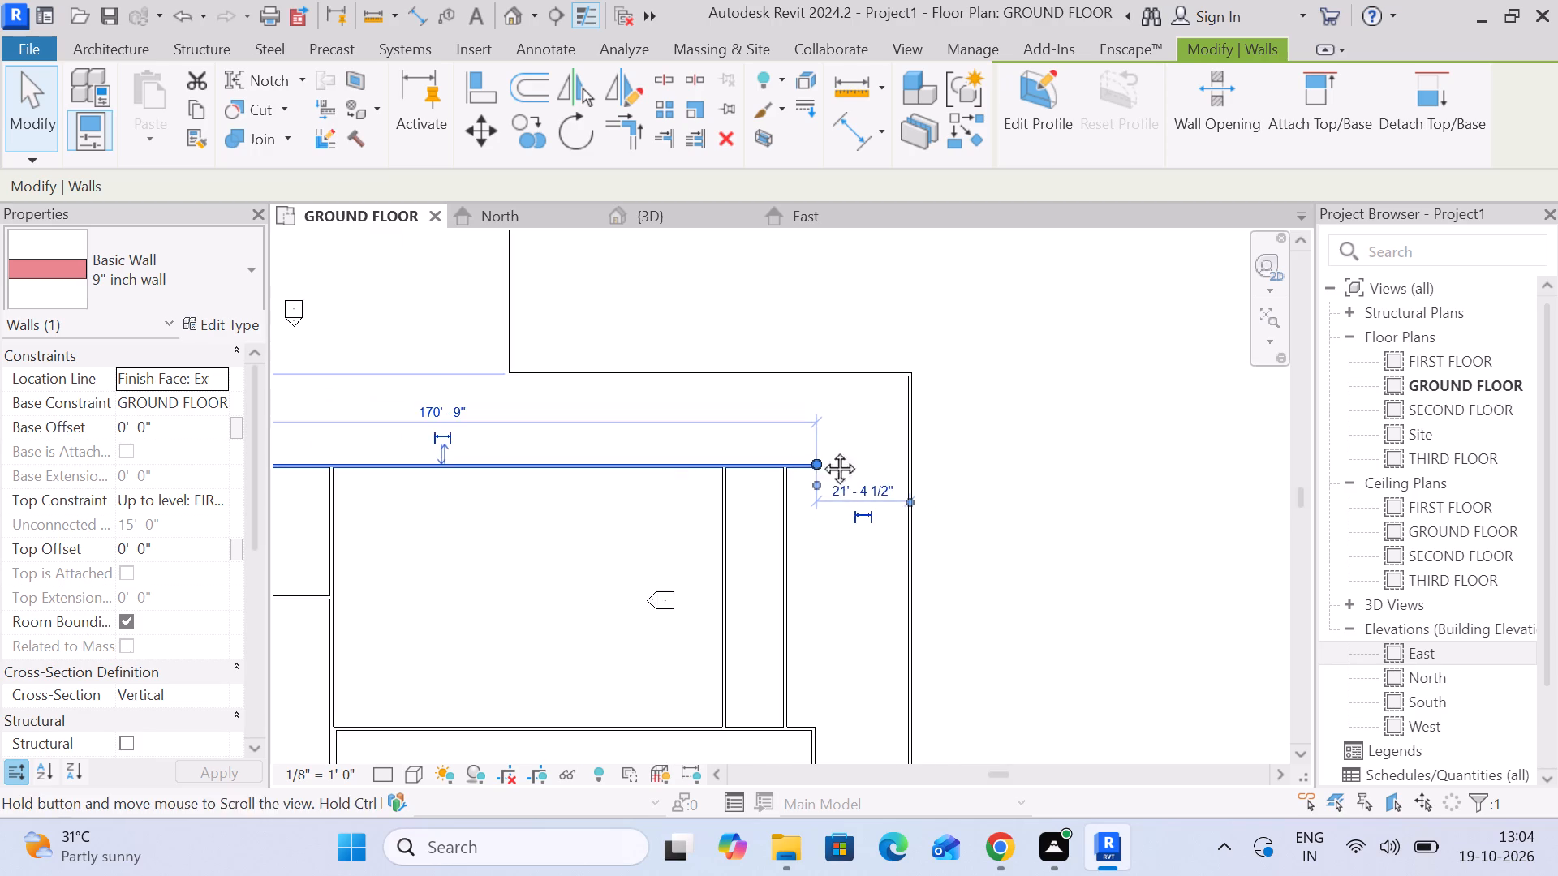
pyautogui.moveTo(821, 450); pyautogui.dragTo(818, 418, button='middle')
pyautogui.scroll(3, 818, 417)
pyautogui.click(1035, 363)
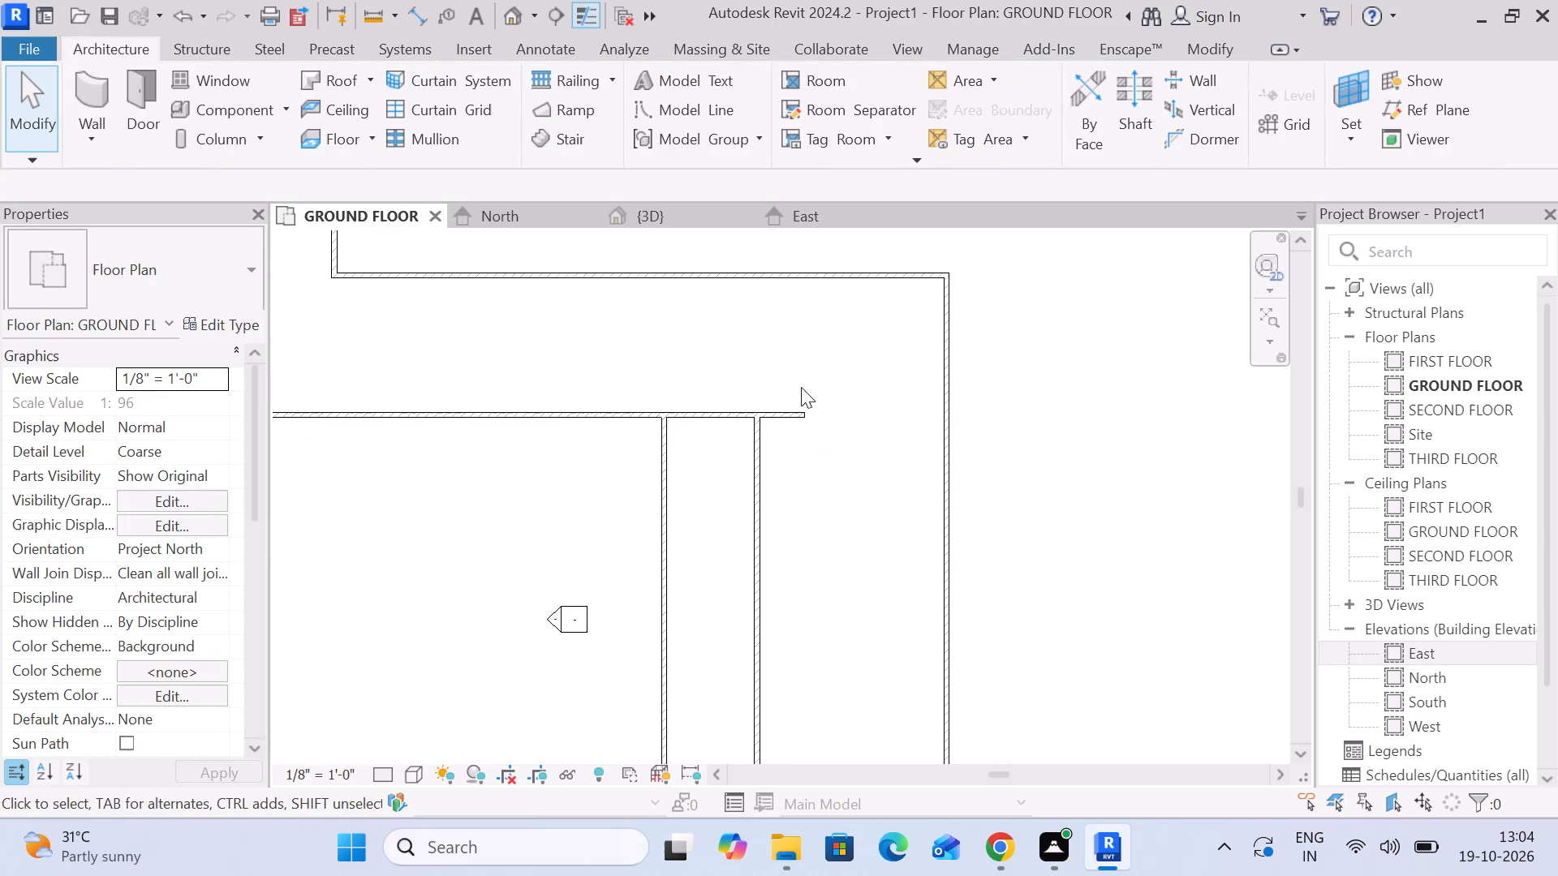
pyautogui.moveTo(680, 379); pyautogui.dragTo(901, 409, button='middle')
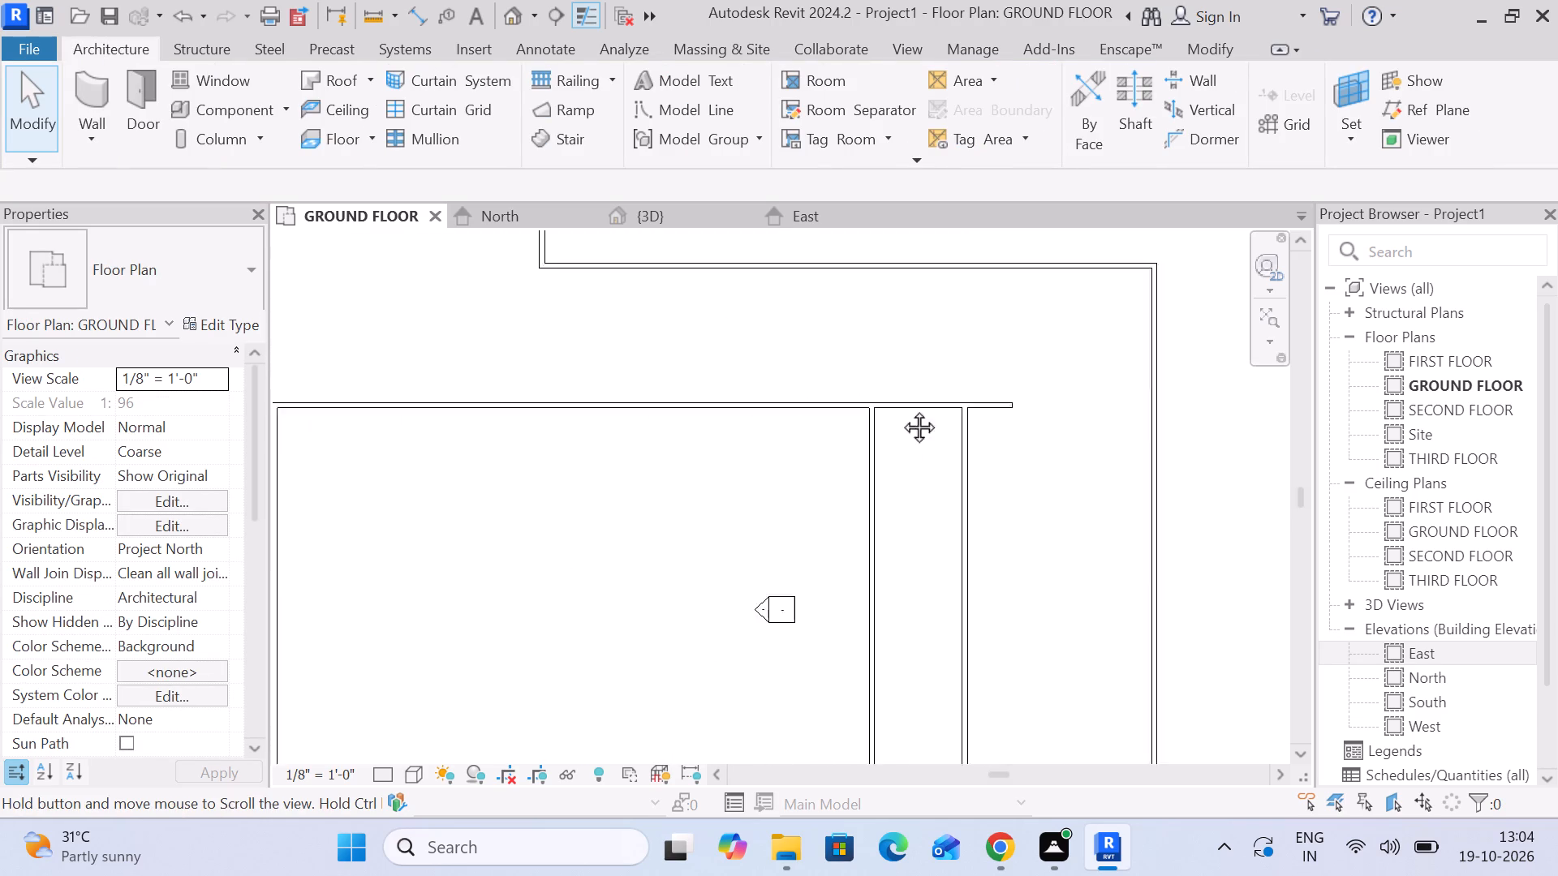
pyautogui.moveTo(901, 409); pyautogui.dragTo(924, 474, button='middle')
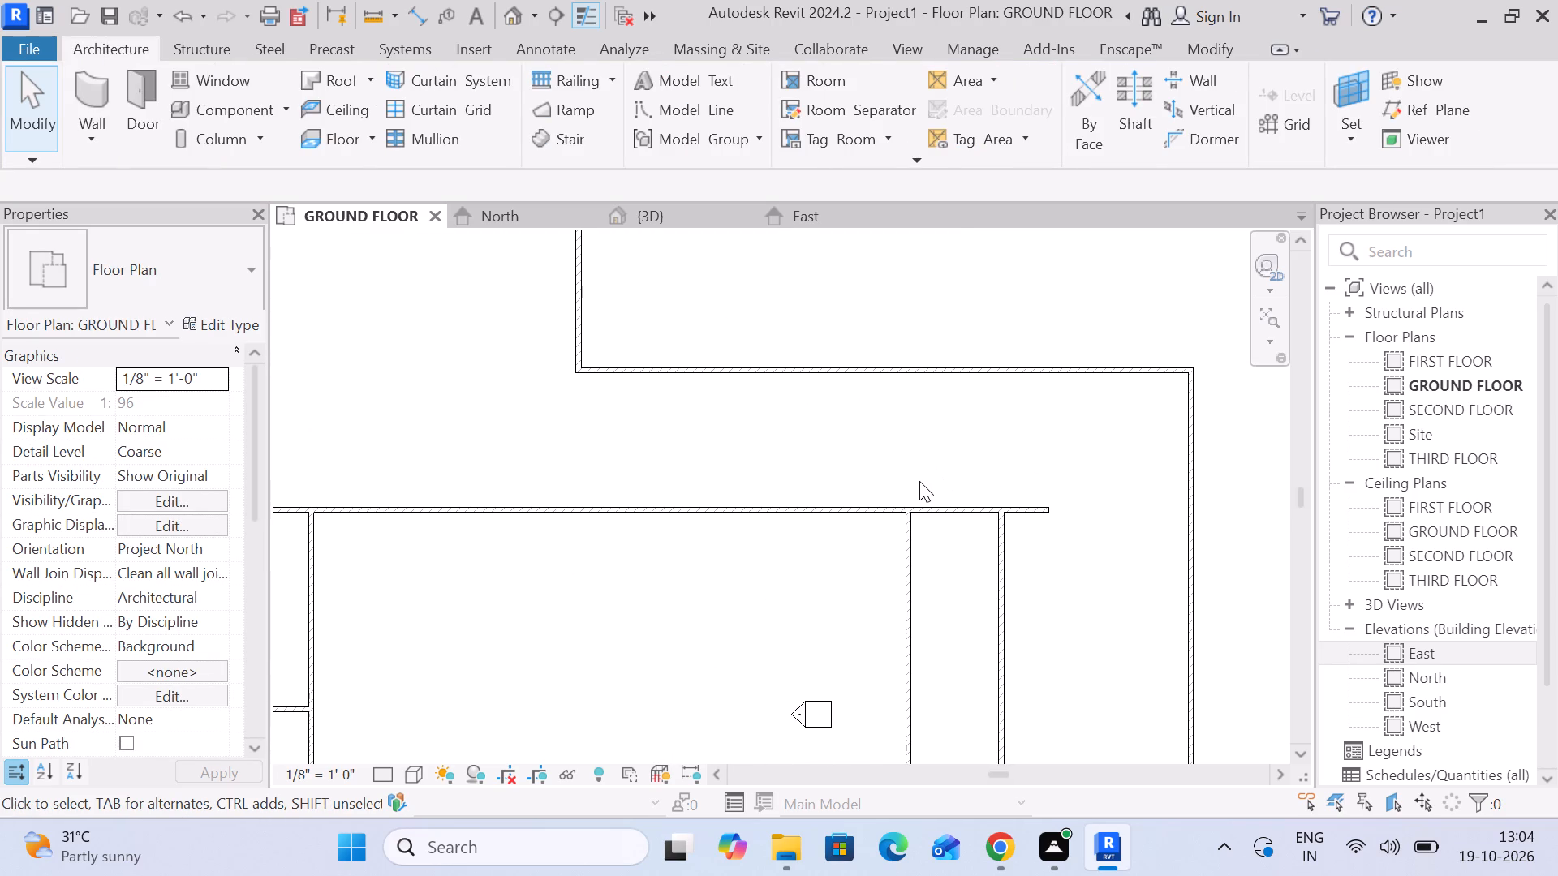
pyautogui.scroll(-2, 754, 464)
pyautogui.moveTo(755, 460); pyautogui.dragTo(841, 371, button='middle')
pyautogui.moveTo(662, 409); pyautogui.dragTo(684, 326, button='middle')
pyautogui.scroll(1, 684, 326)
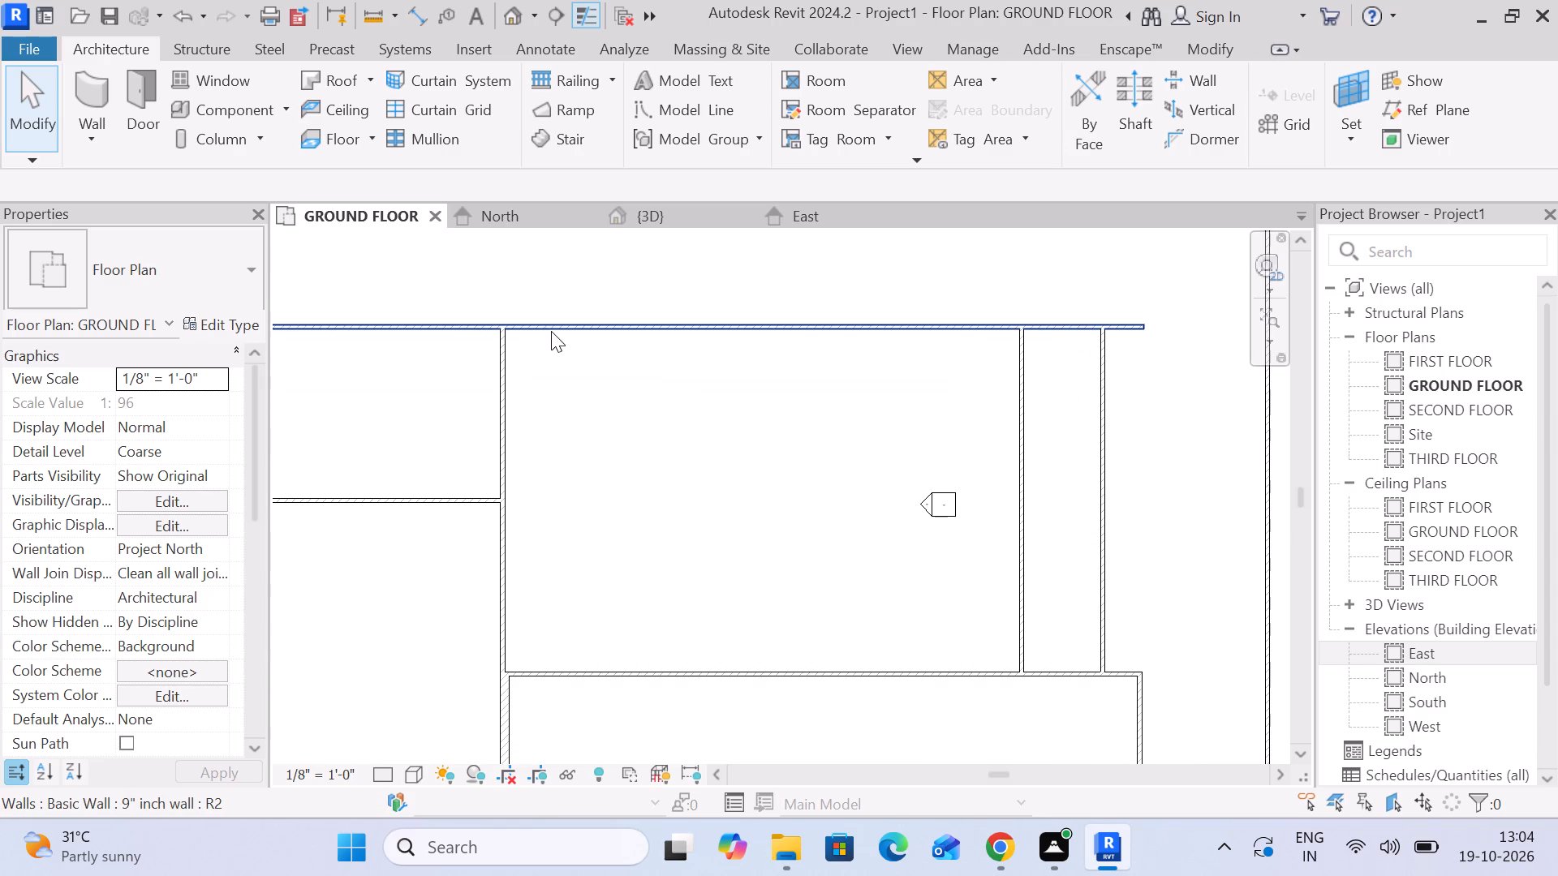
pyautogui.moveTo(551, 331); pyautogui.dragTo(551, 354, button='middle')
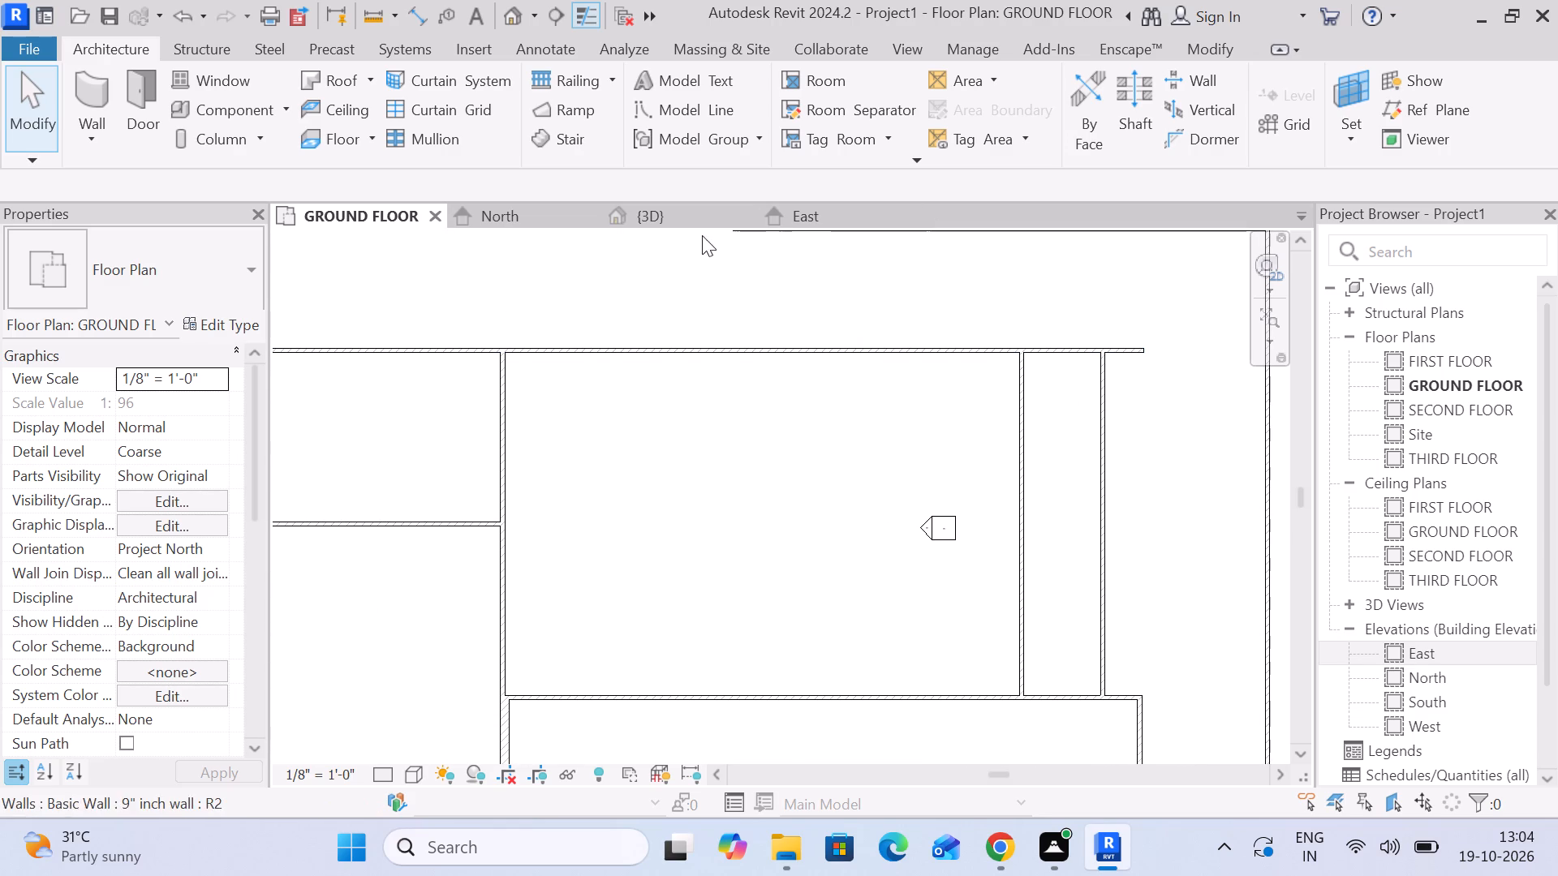
# In the 3D view, set the top constraint of the two parallel eastern partitions and the western block's partition to FIRST FLOOR.
pyautogui.click(684, 217)
pyautogui.scroll(-3, 725, 340)
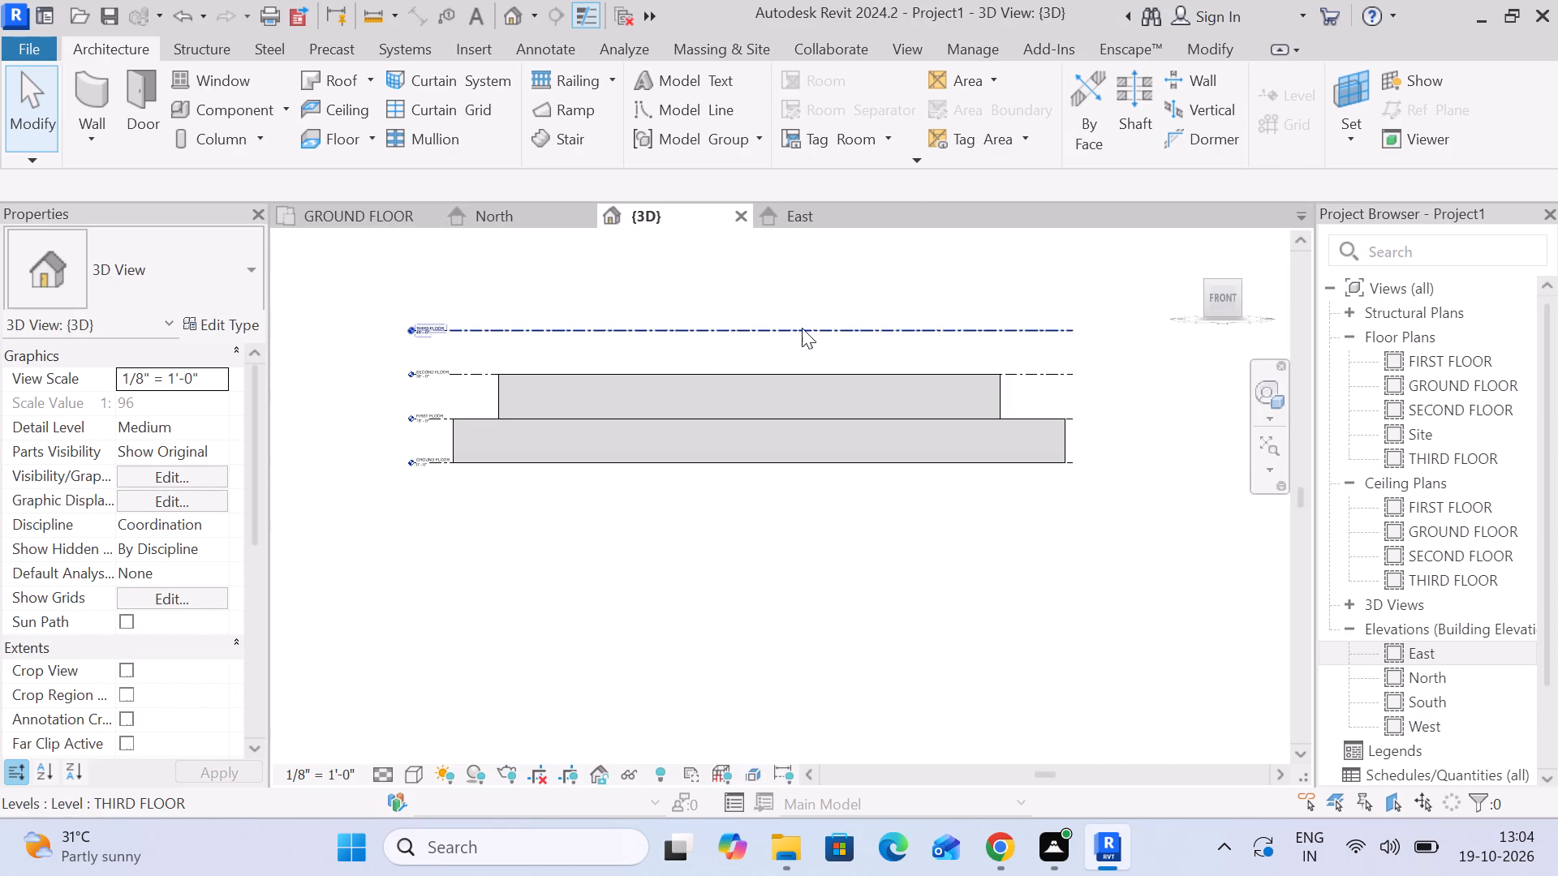
pyautogui.moveTo(852, 296); pyautogui.dragTo(382, 414, button='middle')
pyautogui.moveTo(609, 385); pyautogui.dragTo(675, 575, button='middle')
pyautogui.moveTo(874, 588); pyautogui.dragTo(720, 291, button='middle')
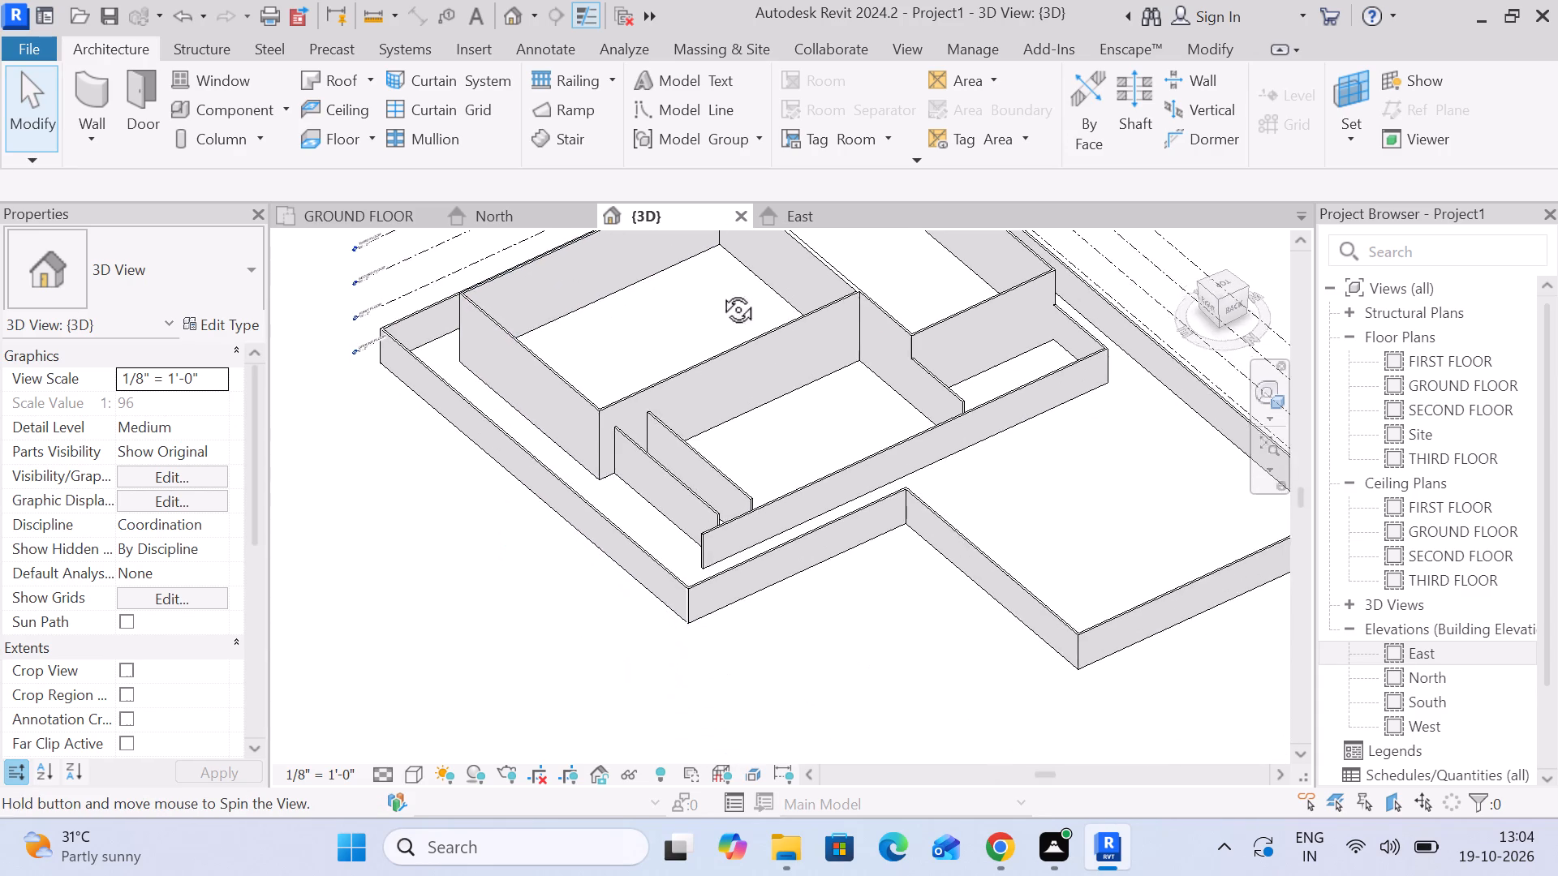
pyautogui.moveTo(720, 291); pyautogui.dragTo(751, 185, button='middle')
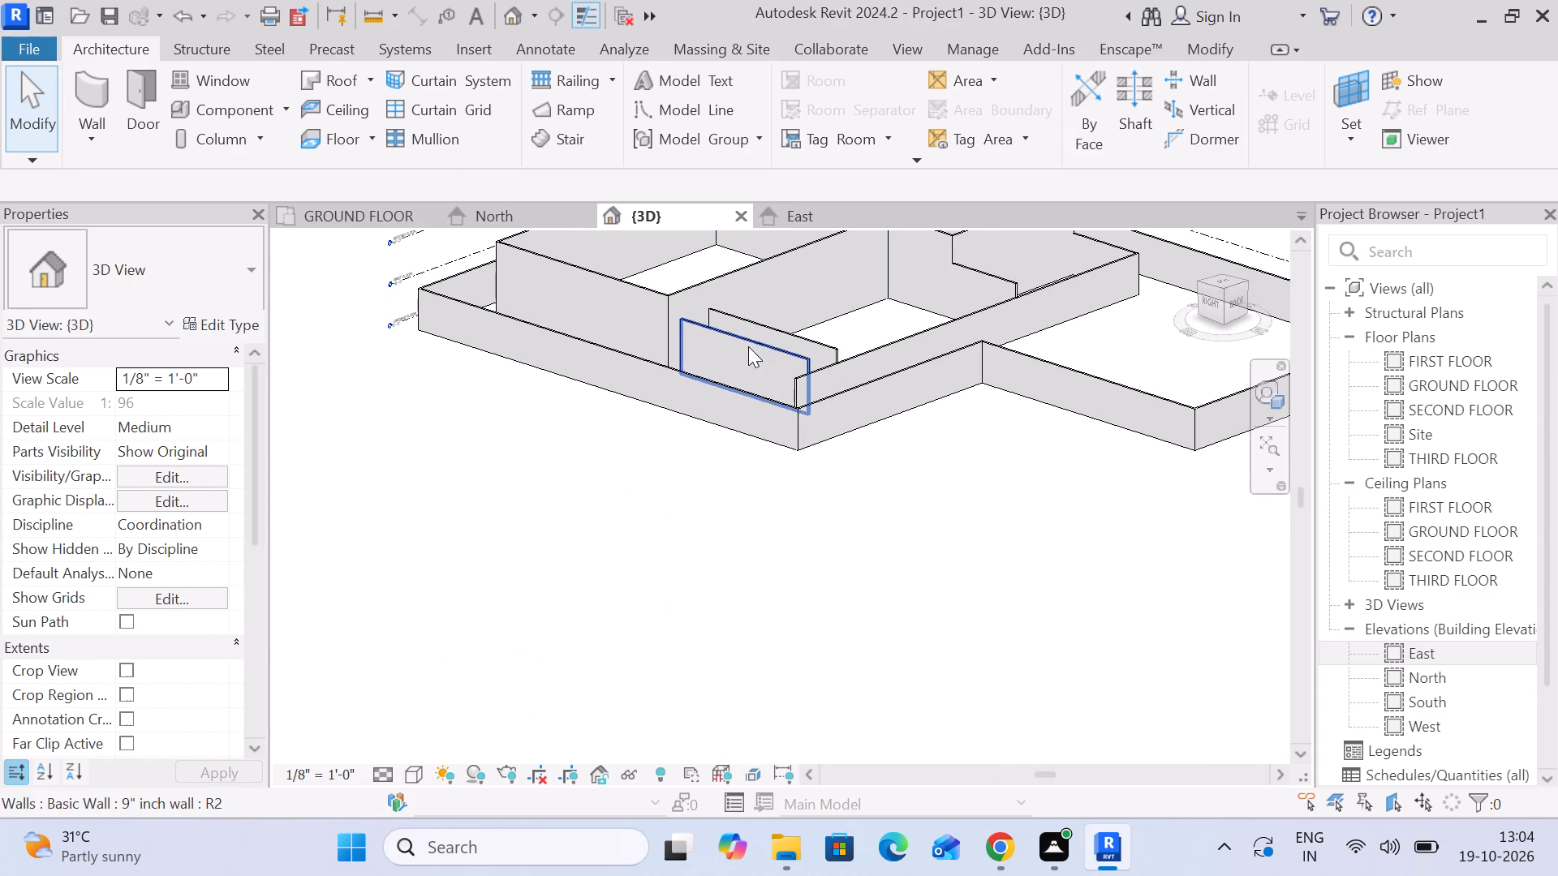
pyautogui.click(748, 346)
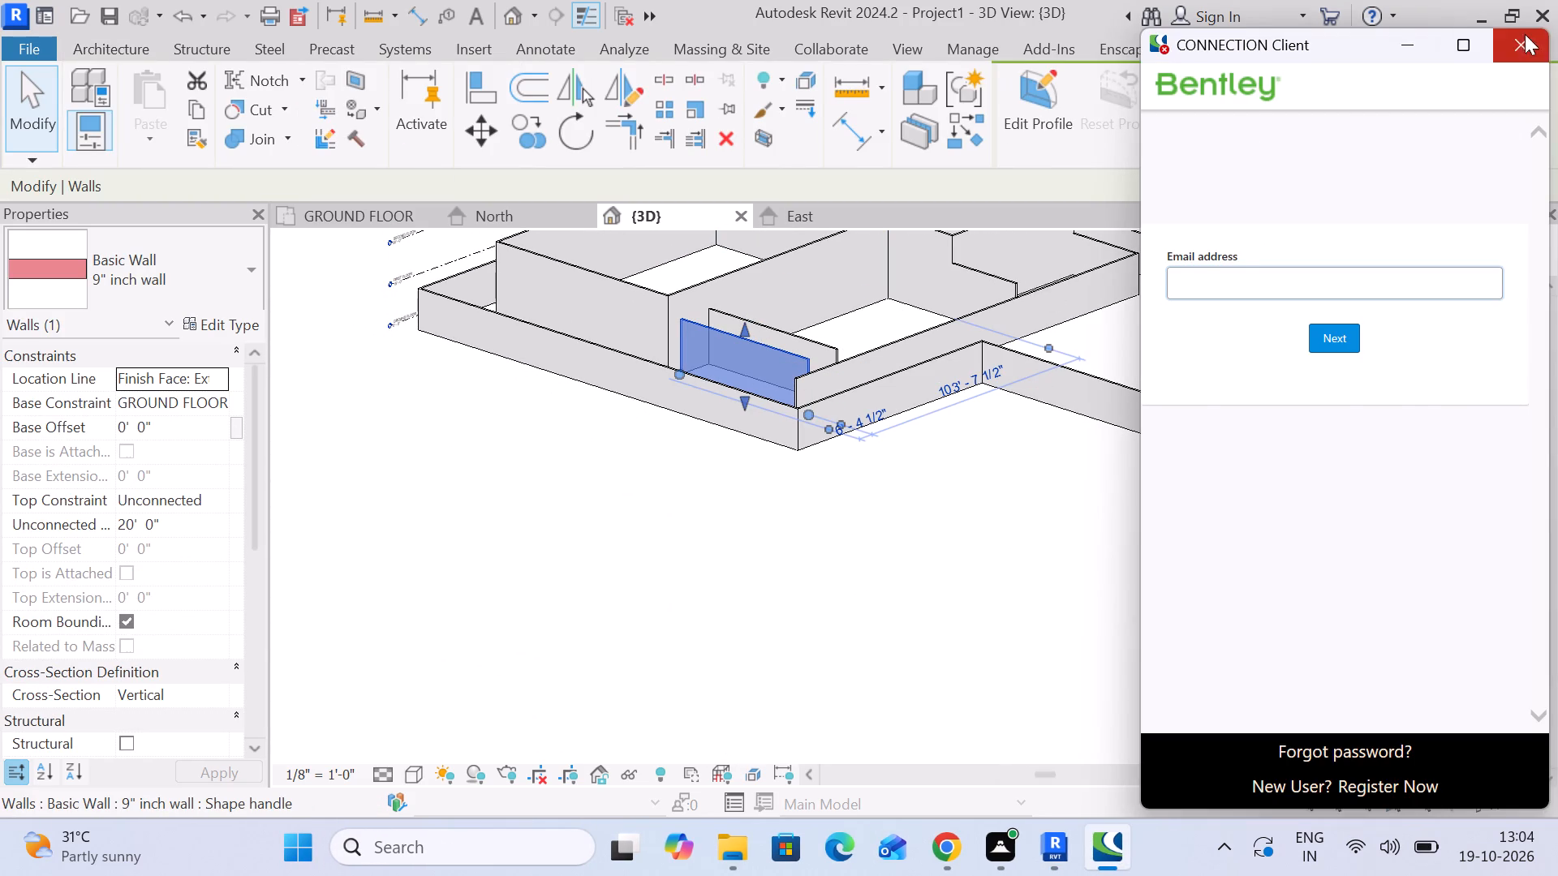
pyautogui.click(1522, 40)
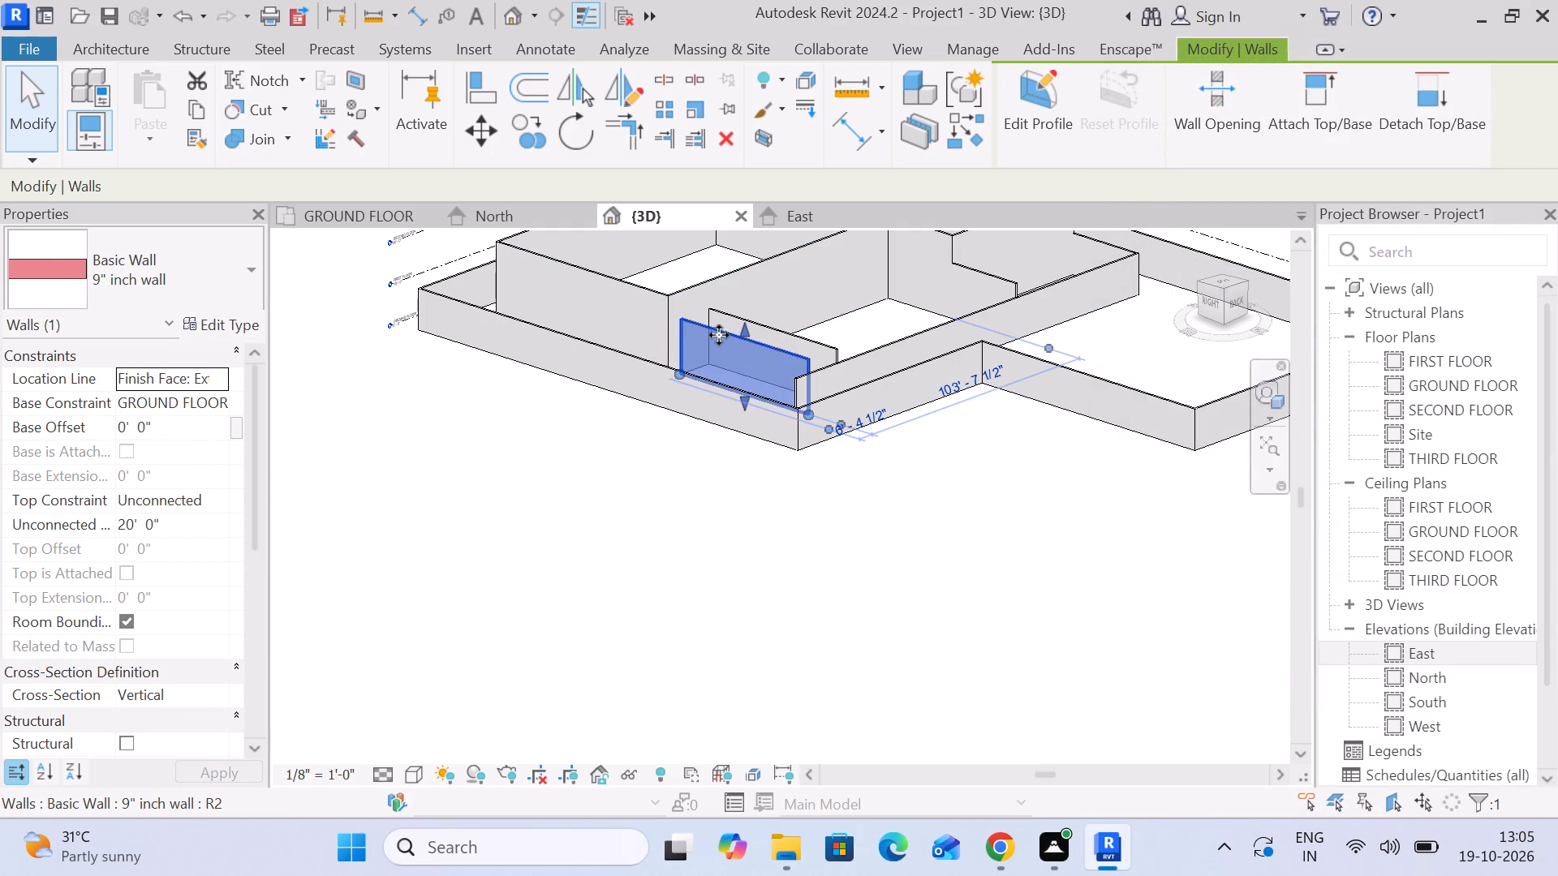
pyautogui.click(783, 333)
pyautogui.keyDown('ctrl'); pyautogui.click(763, 353); pyautogui.keyUp('ctrl')
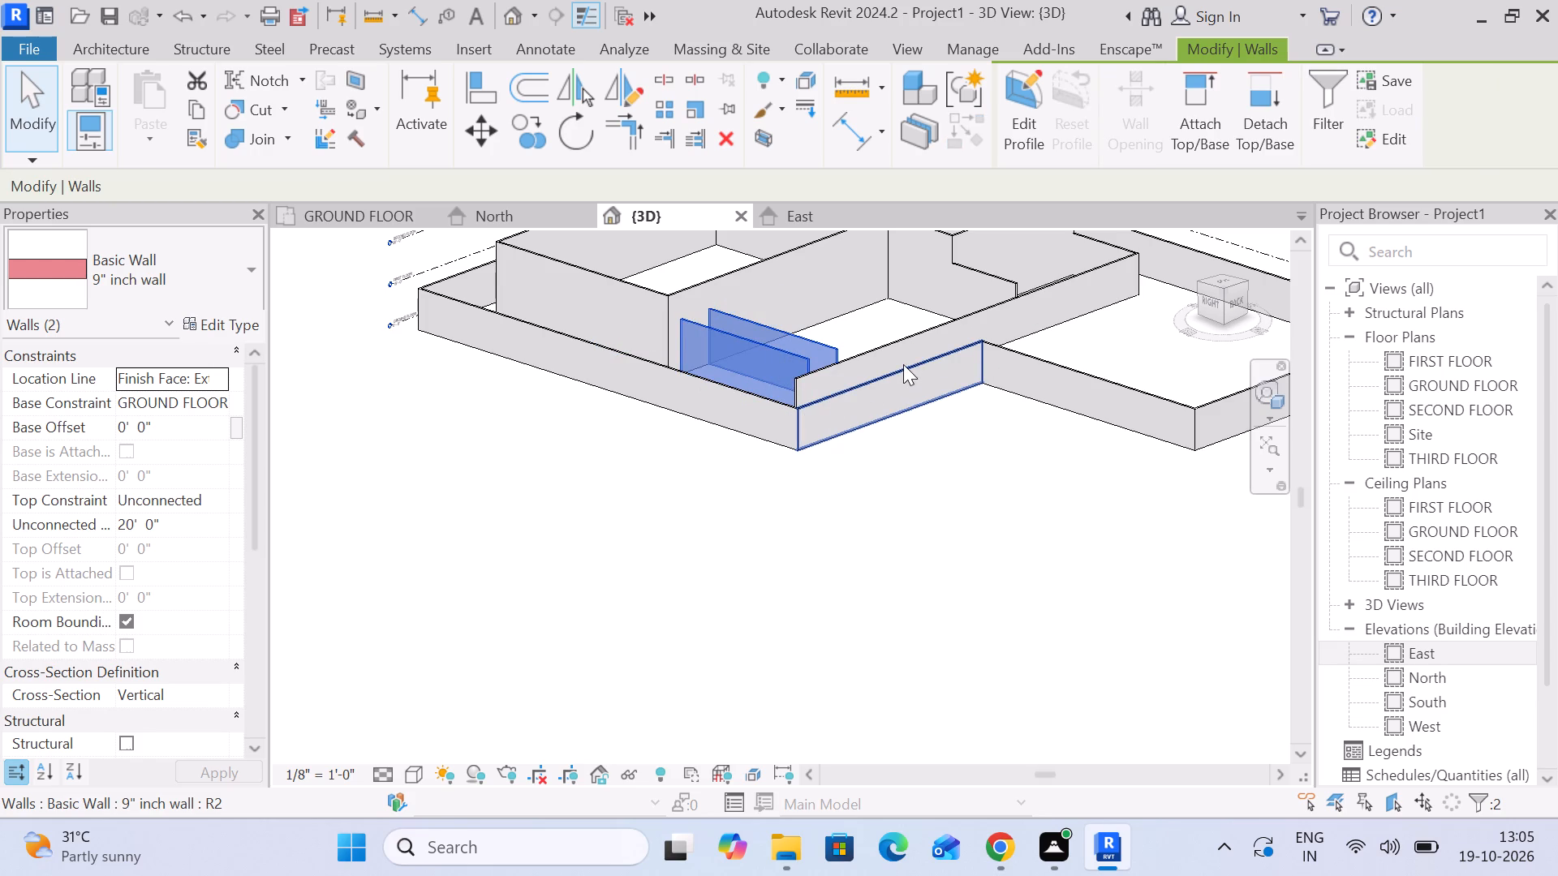
pyautogui.moveTo(950, 350); pyautogui.dragTo(813, 474, button='middle')
pyautogui.scroll(1, 876, 395)
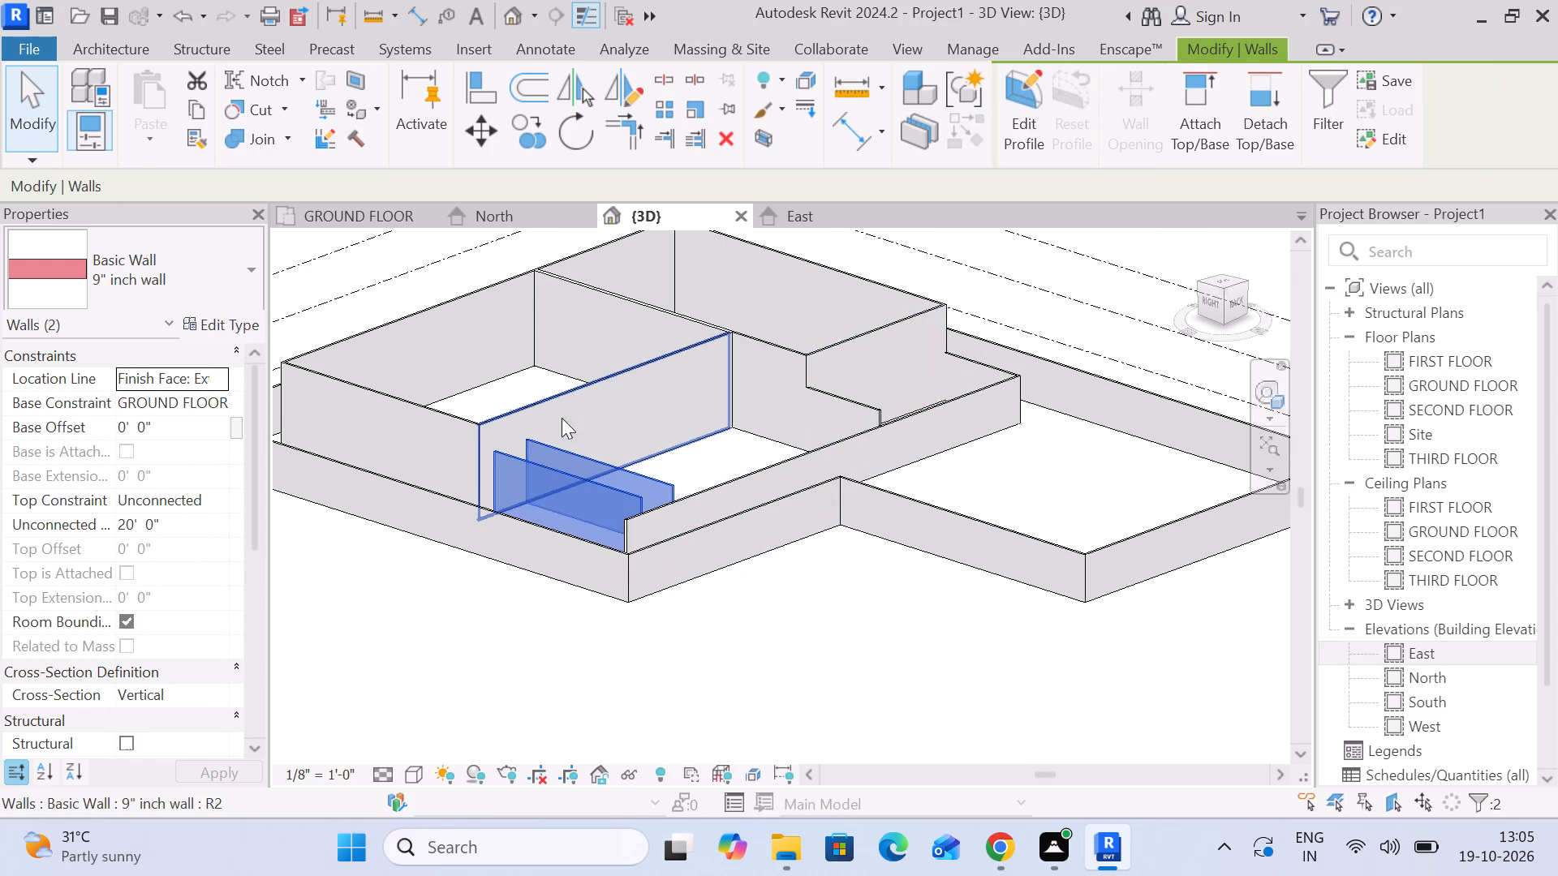
pyautogui.keyDown('ctrl'); pyautogui.click(859, 414); pyautogui.keyUp('ctrl')
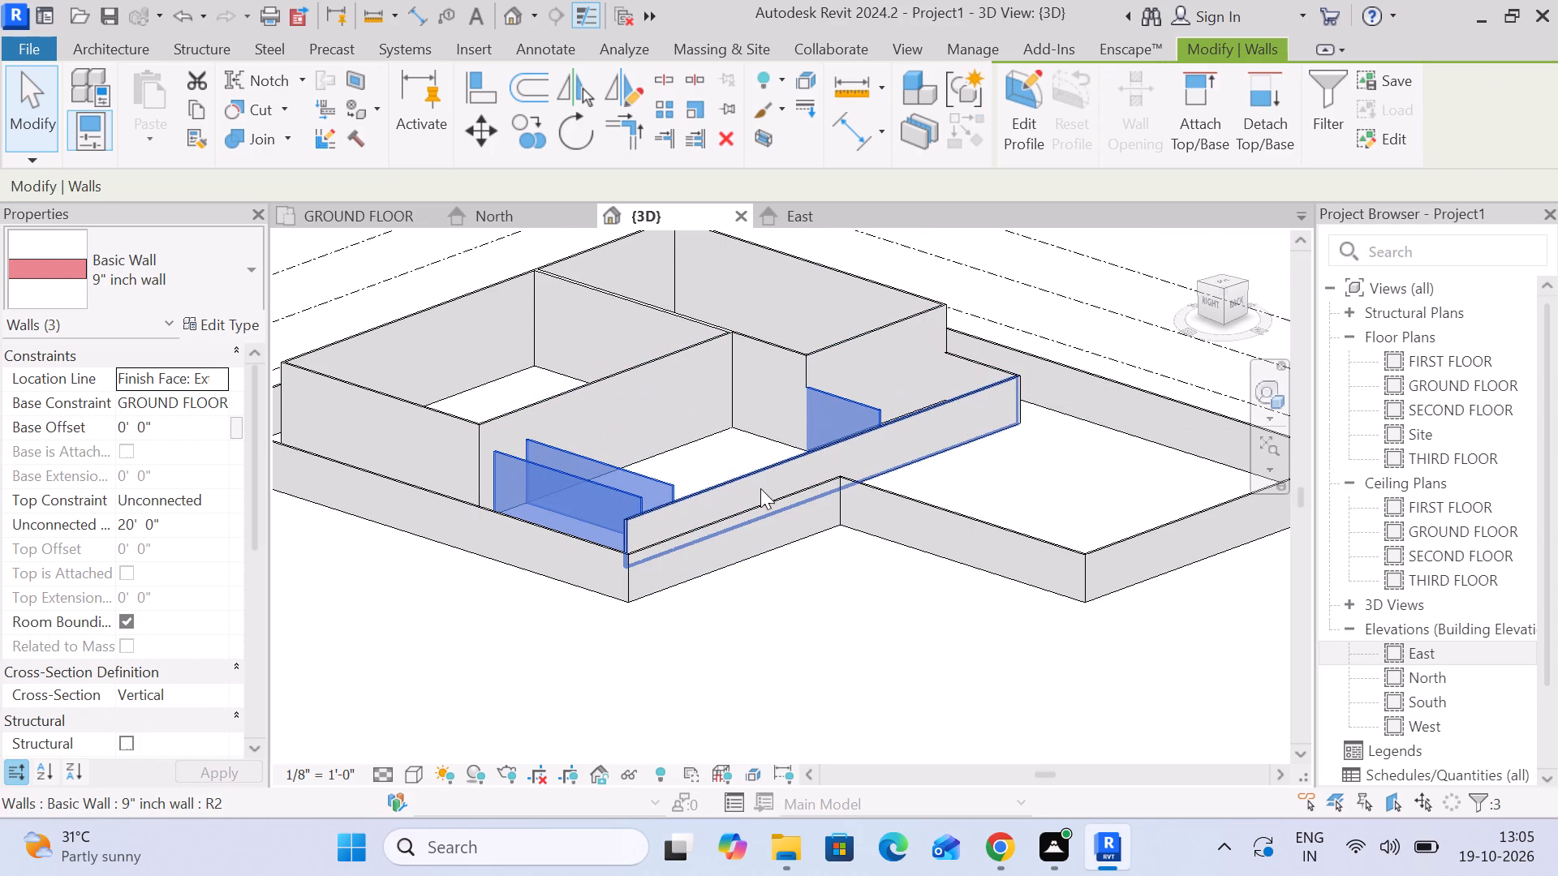
pyautogui.keyDown('ctrl'); pyautogui.click(719, 503); pyautogui.keyUp('ctrl')
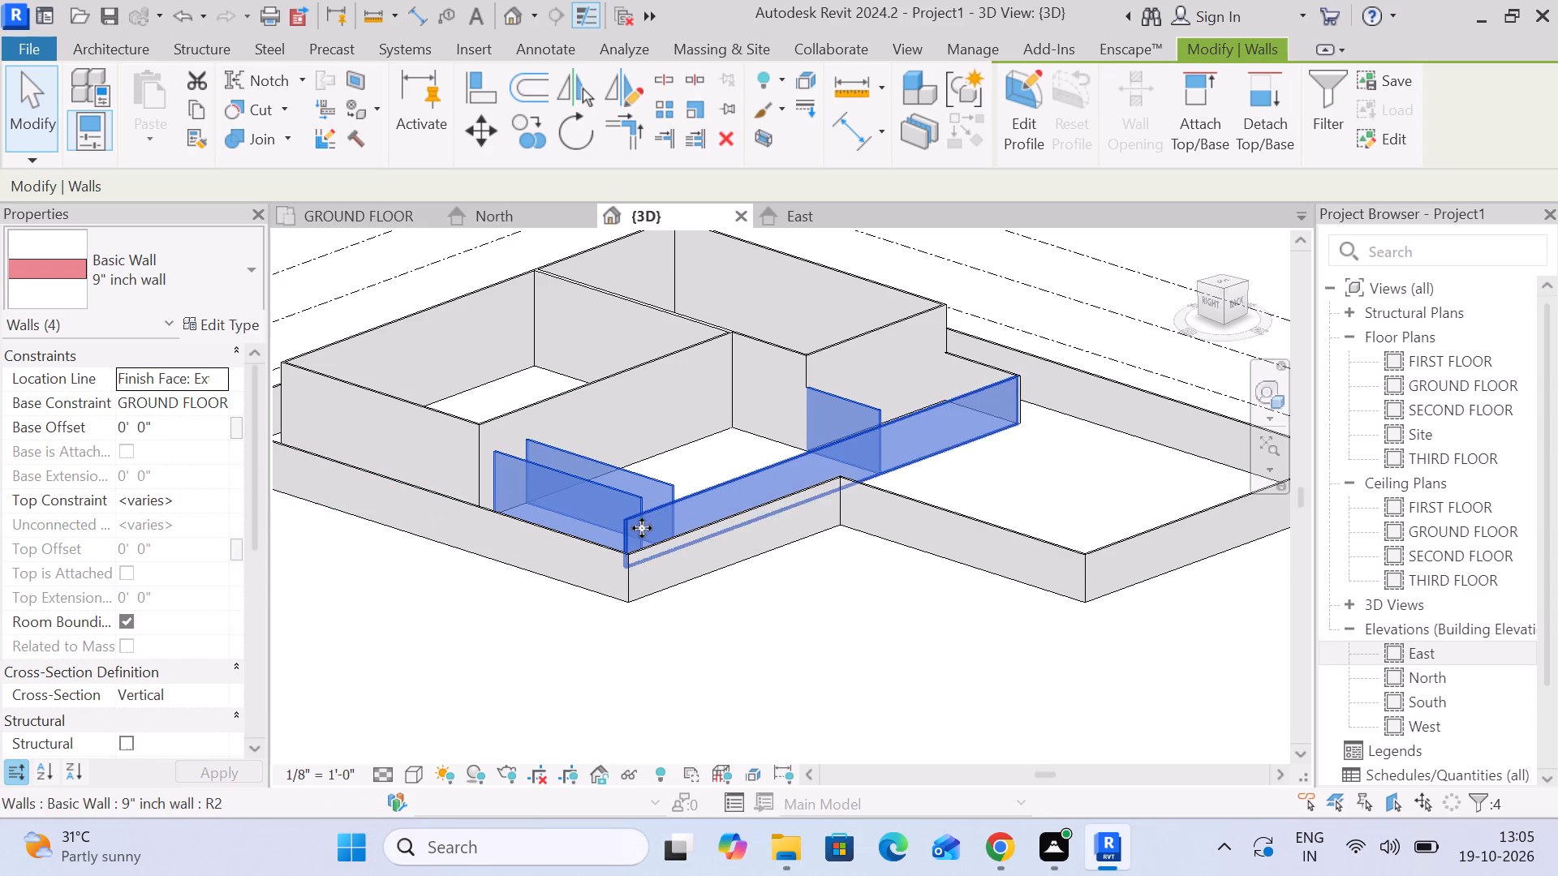
pyautogui.keyDown('shift'); pyautogui.click(937, 440); pyautogui.keyUp('shift')
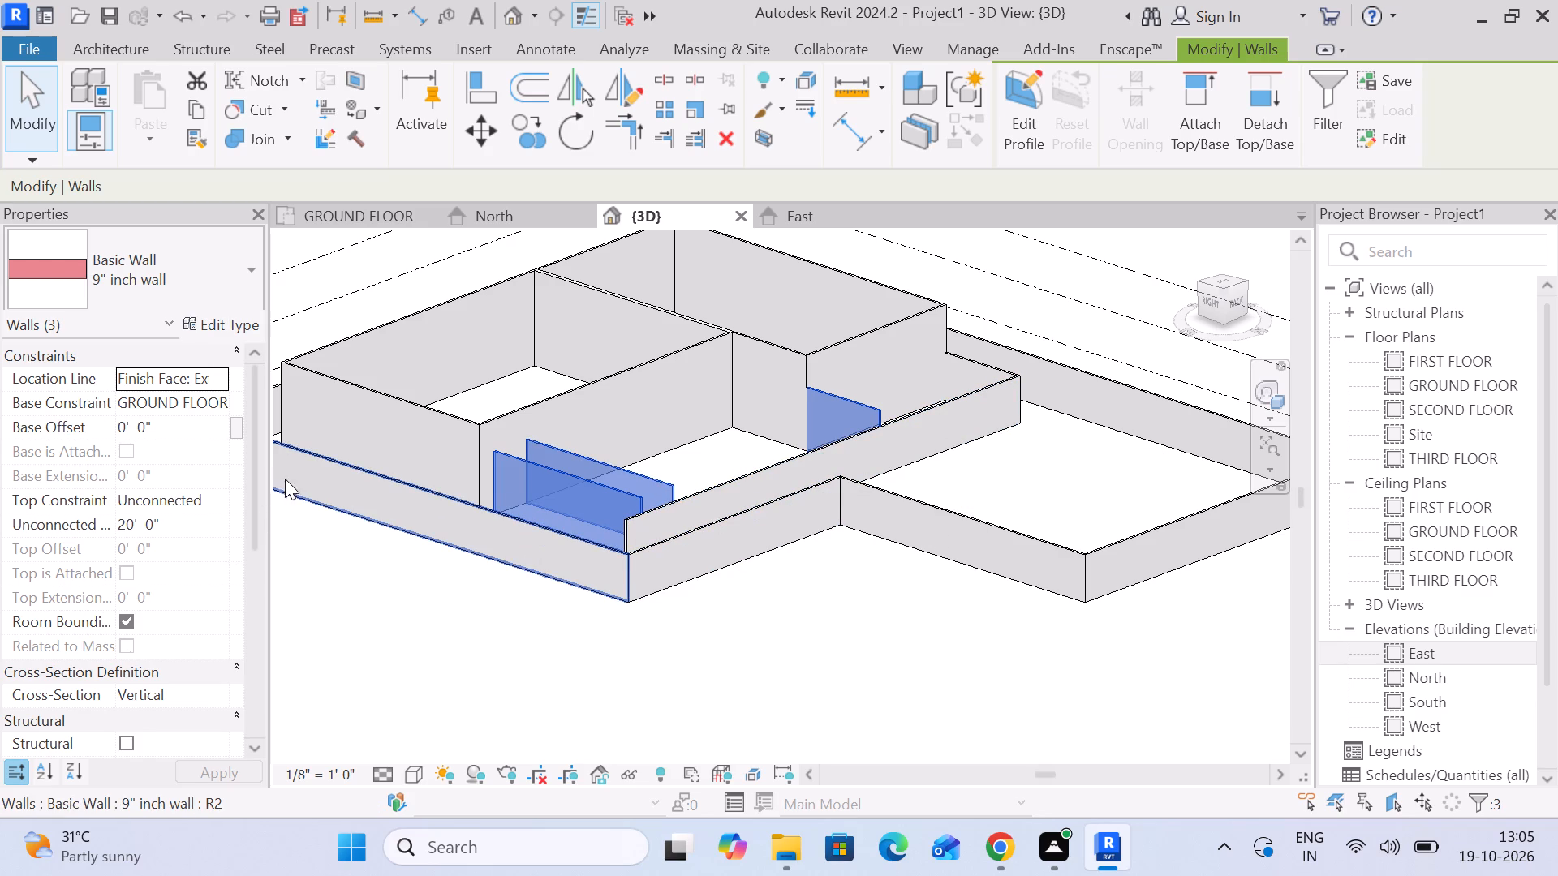
pyautogui.click(209, 495)
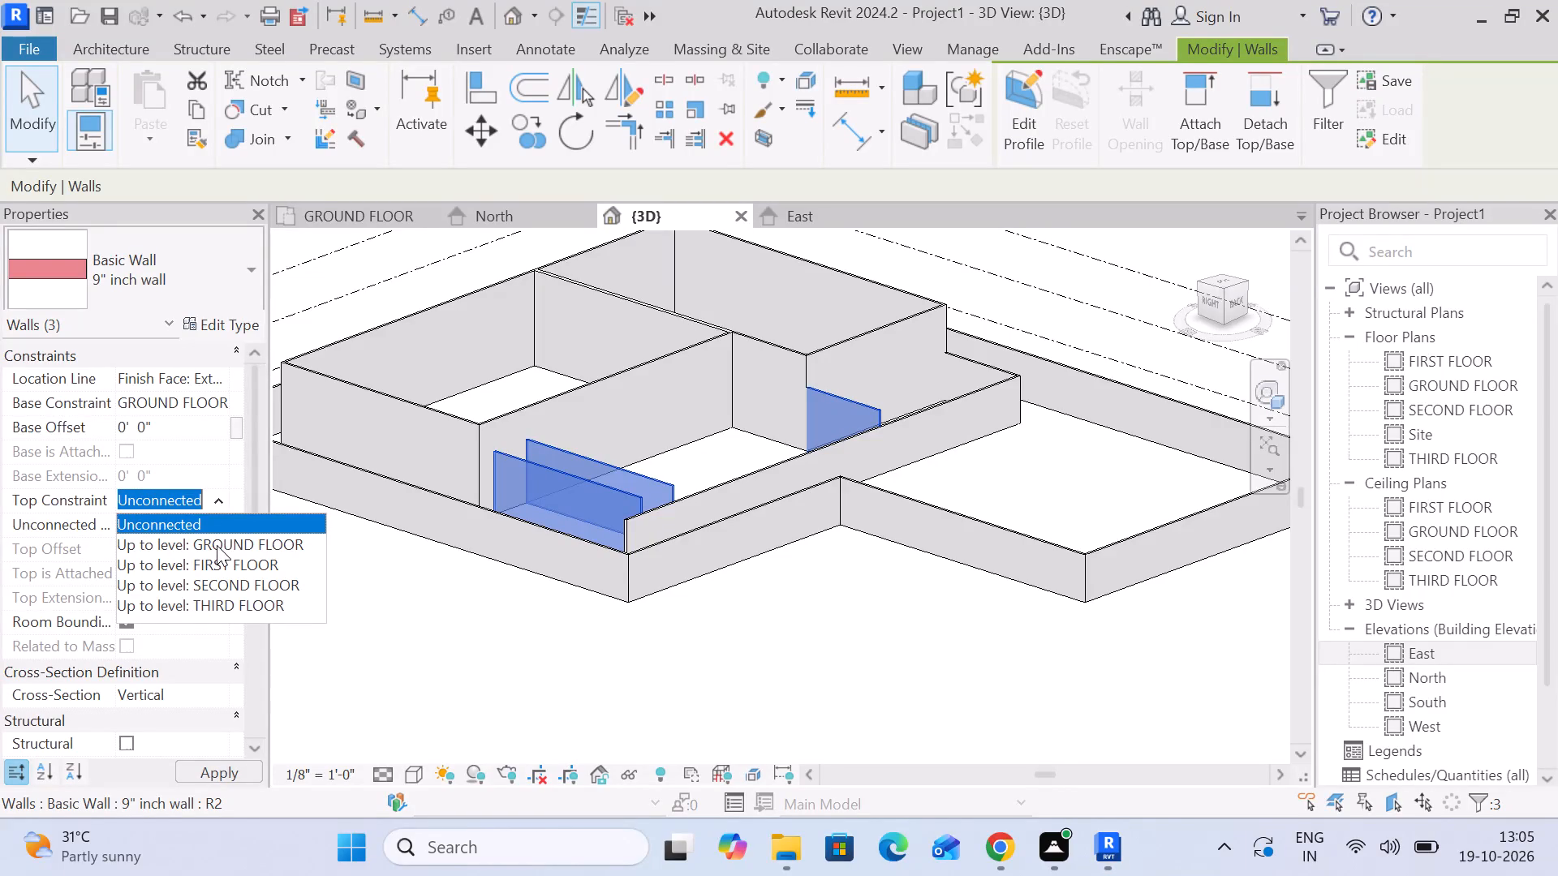
pyautogui.click(216, 560)
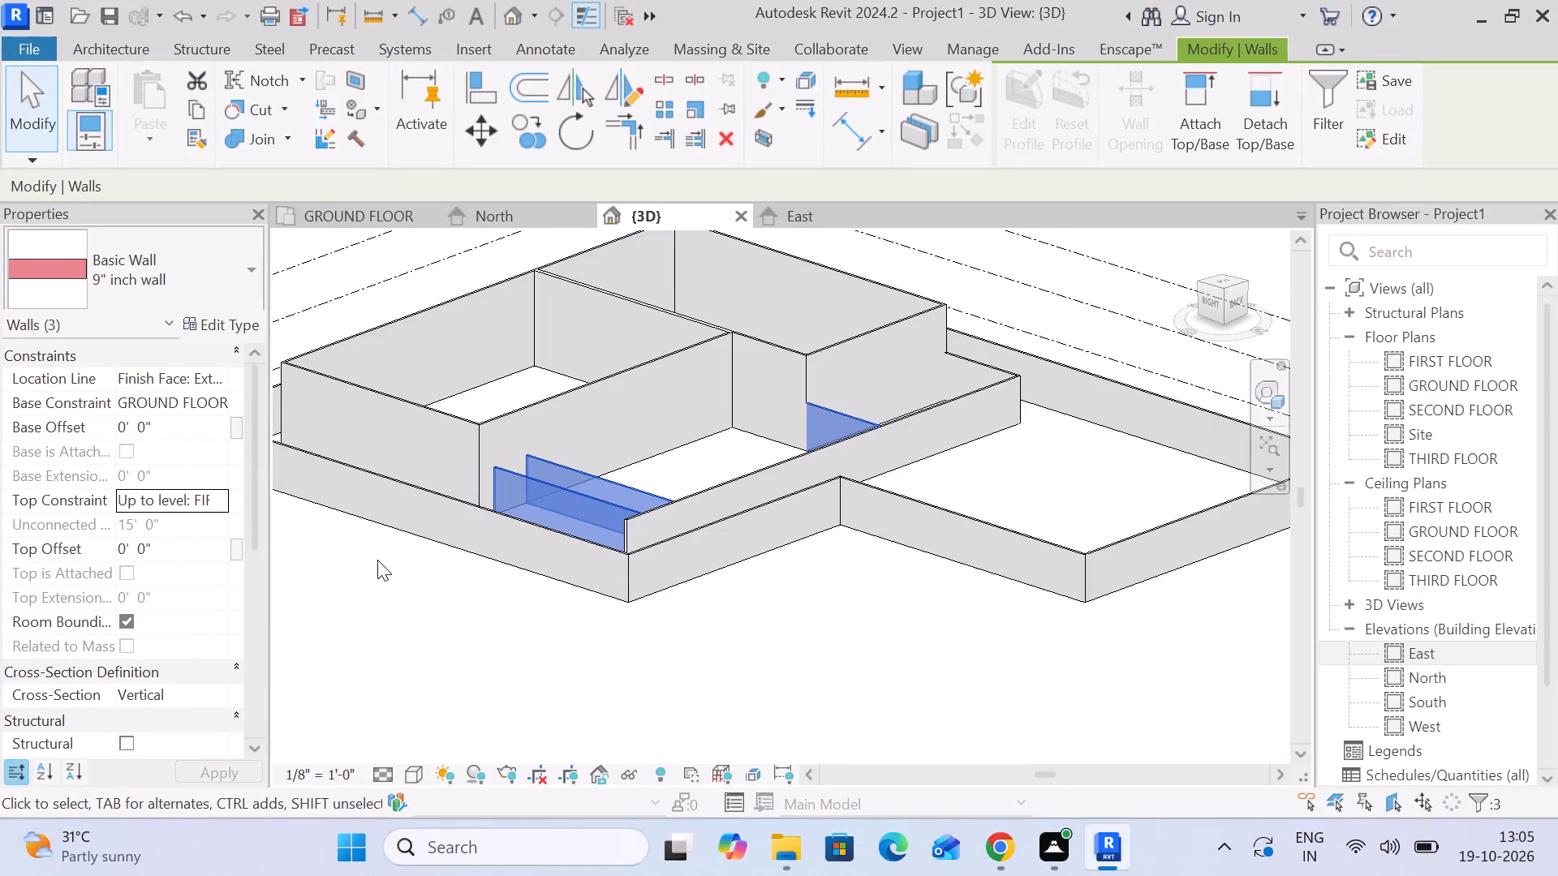
pyautogui.click(381, 557)
# Examine the partition tops against the long inner wall, the inner blocks and the outer wall in 3D.
pyautogui.moveTo(829, 624); pyautogui.dragTo(821, 625, button='middle')
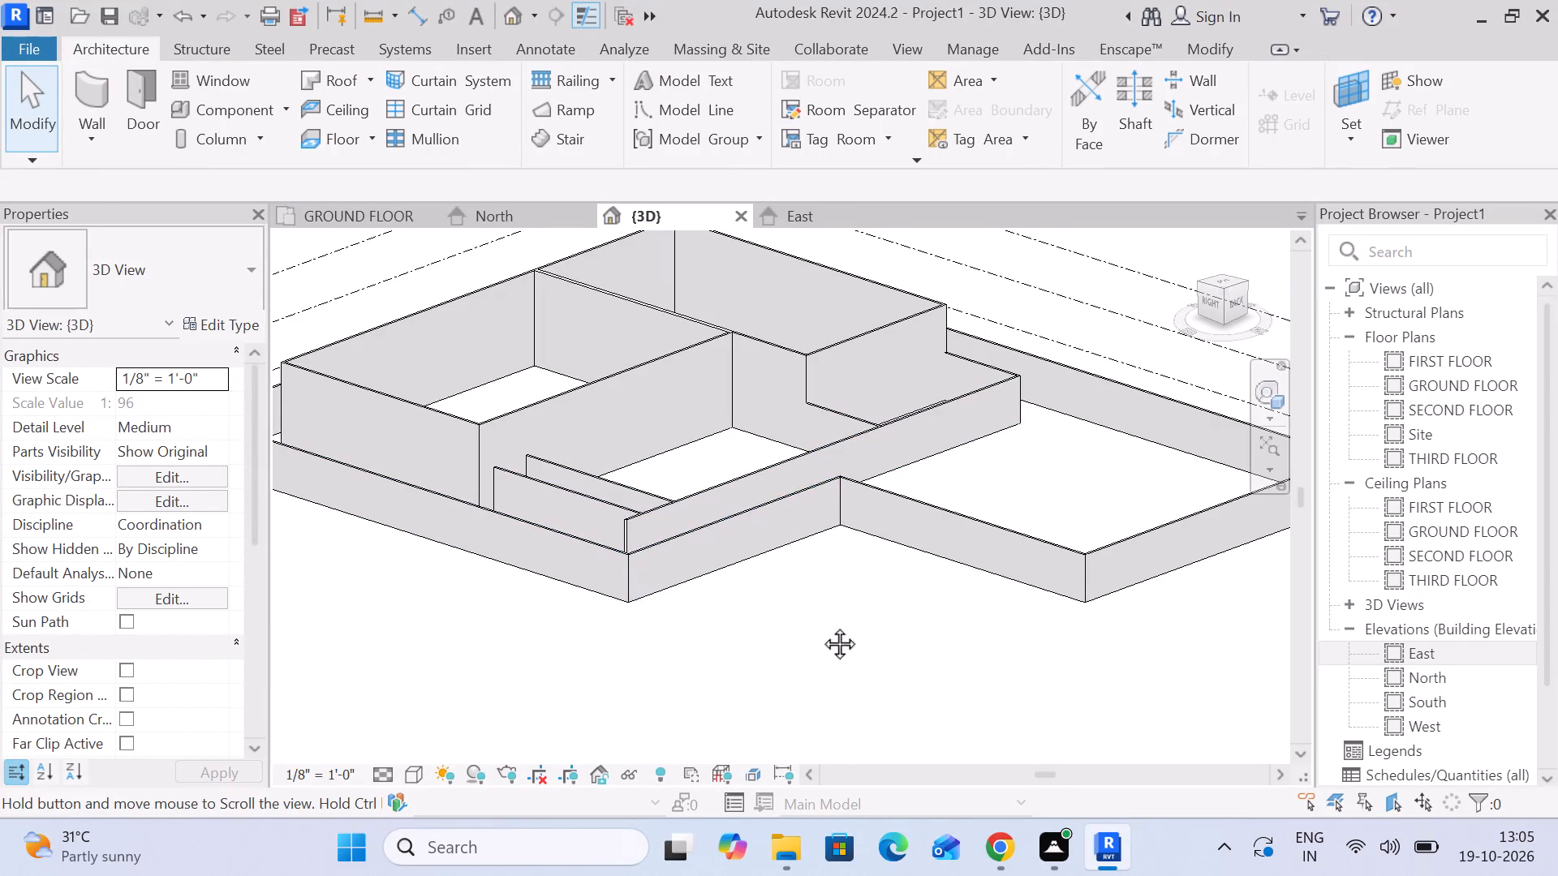
pyautogui.moveTo(821, 625); pyautogui.dragTo(750, 565, button='middle')
pyautogui.scroll(-2, 1030, 429)
pyautogui.click(945, 481)
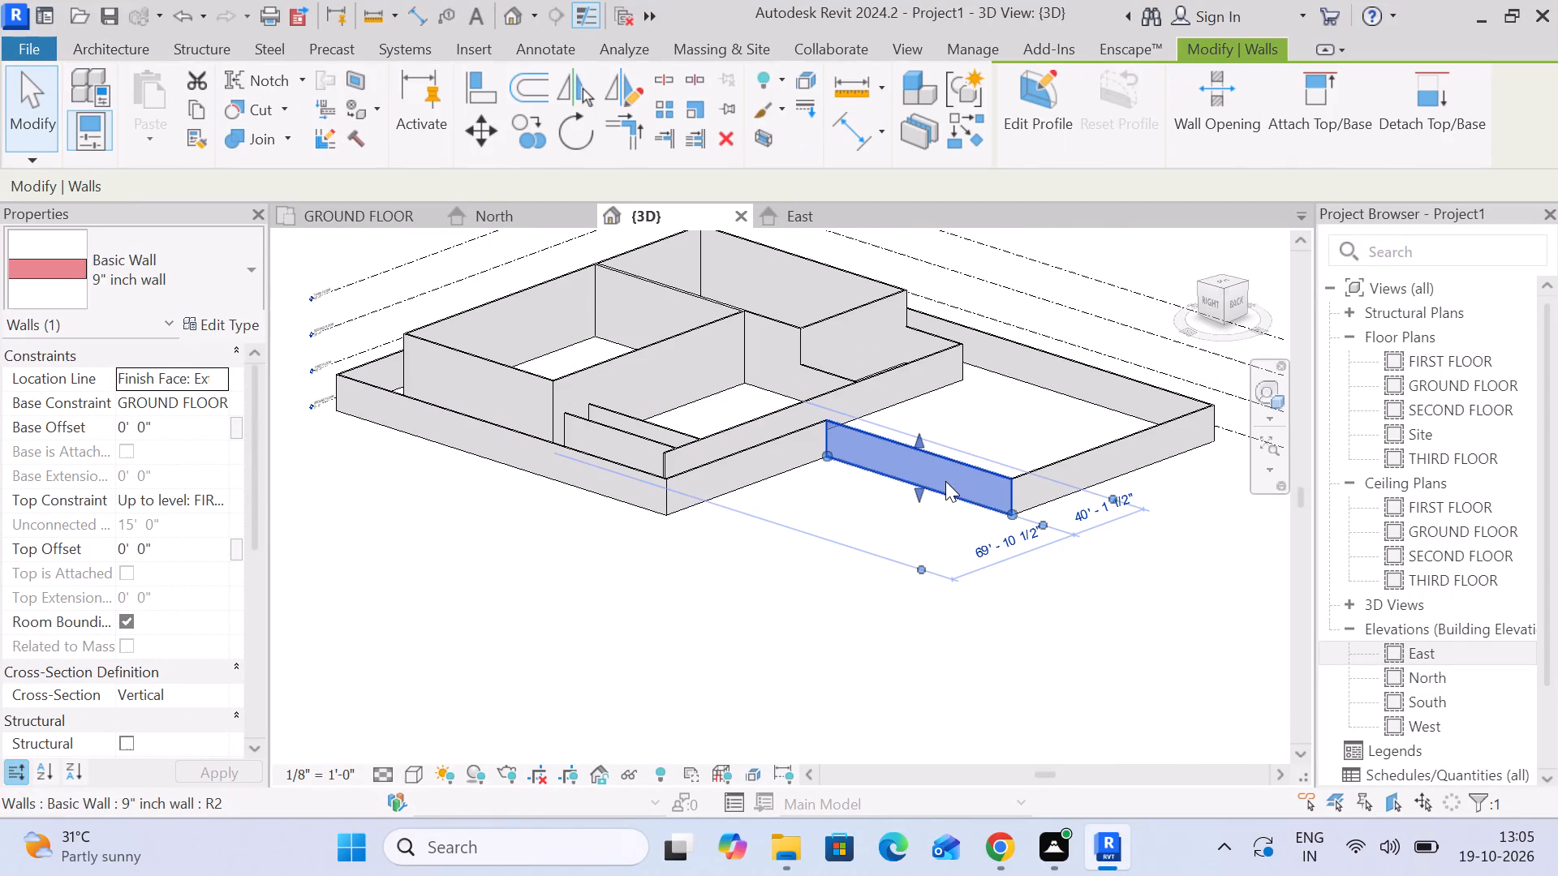
pyautogui.click(771, 547)
pyautogui.scroll(-2, 549, 522)
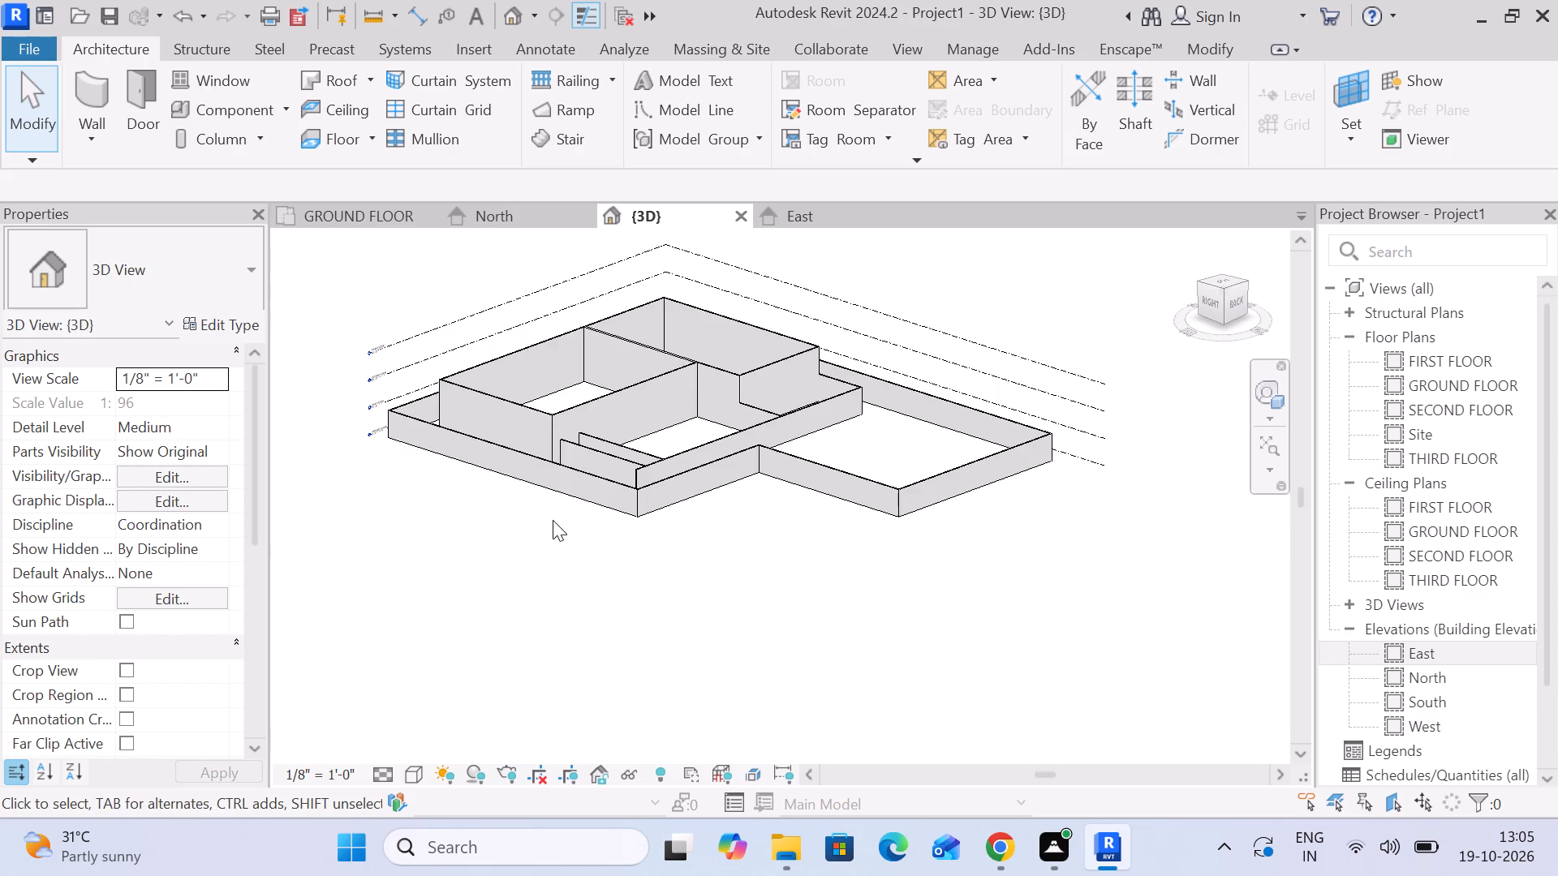
pyautogui.keyDown('shift'); pyautogui.moveTo(557, 520); pyautogui.dragTo(570, 462, button='middle'); pyautogui.keyUp('shift')
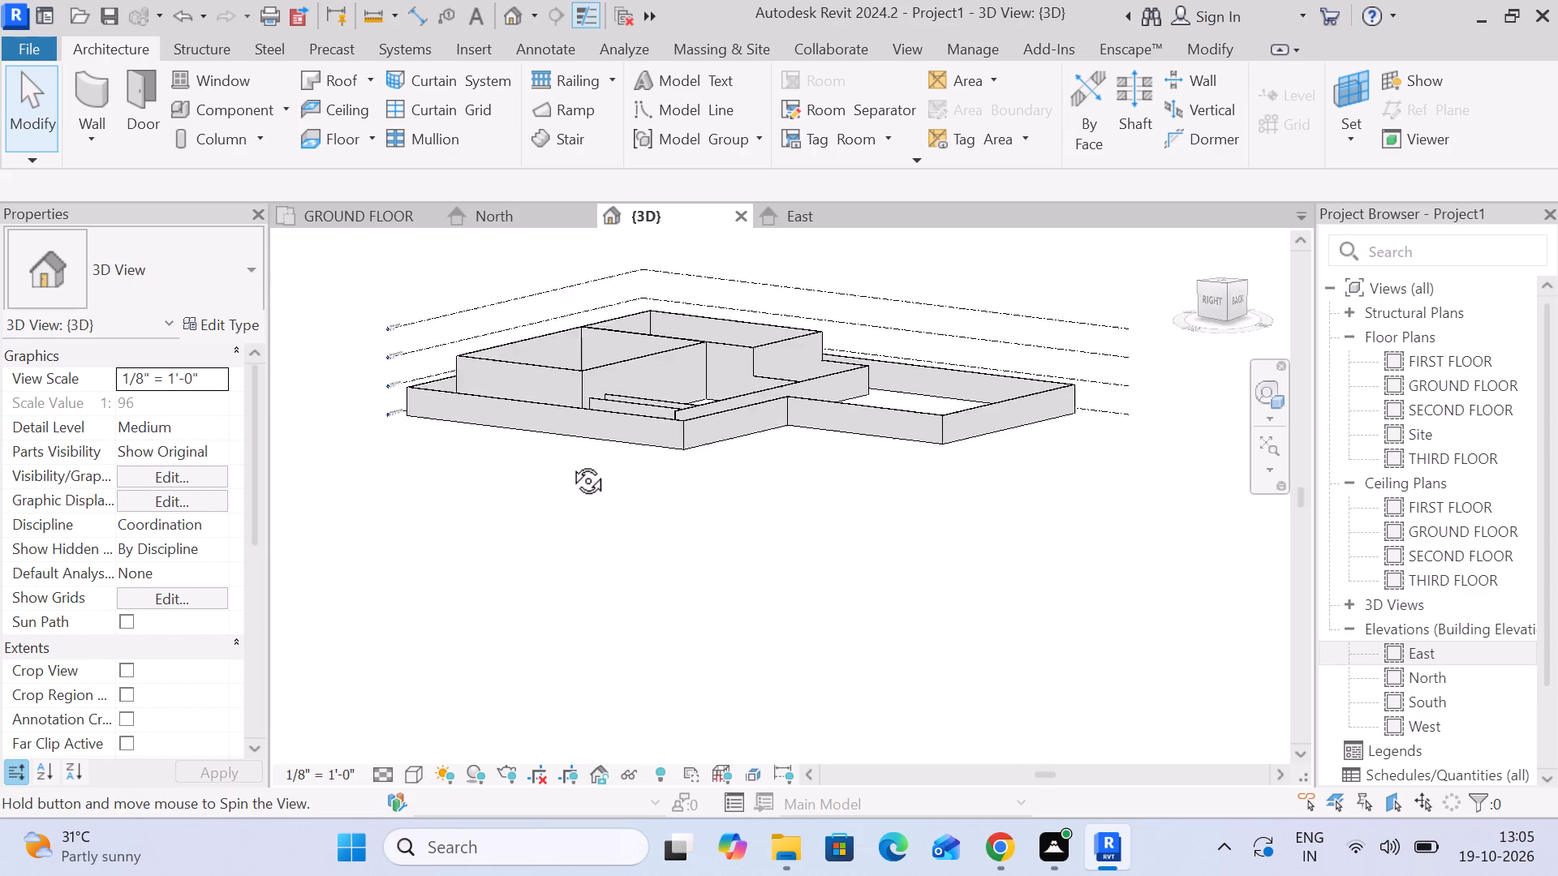
pyautogui.keyDown('shift'); pyautogui.moveTo(570, 462); pyautogui.dragTo(626, 563, button='middle'); pyautogui.keyUp('shift')
pyautogui.scroll(4, 709, 449)
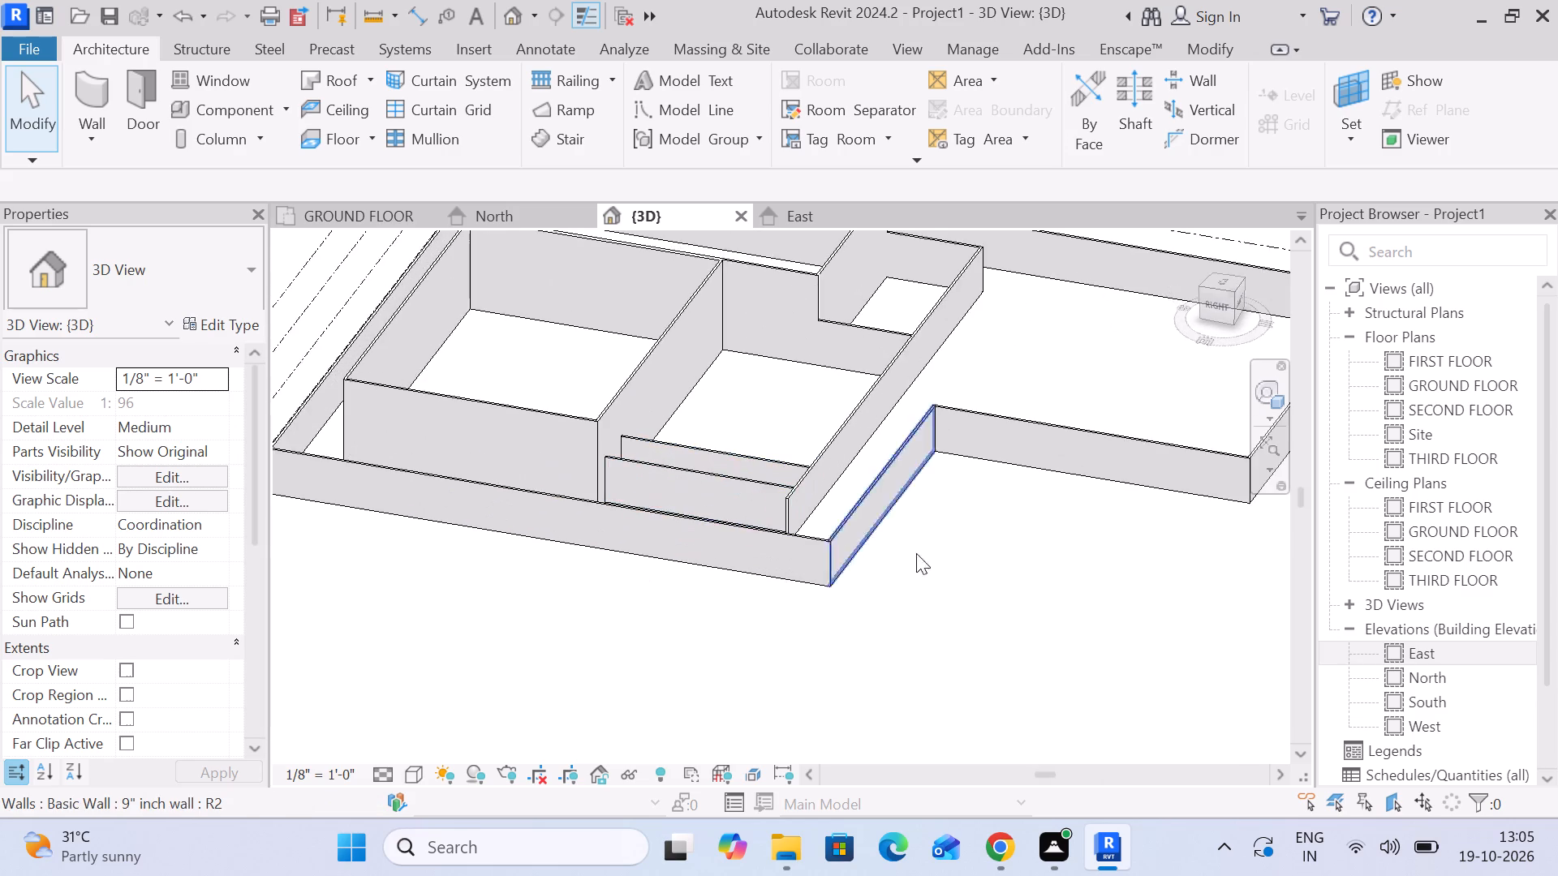
pyautogui.moveTo(1061, 590); pyautogui.dragTo(1010, 557, button='middle')
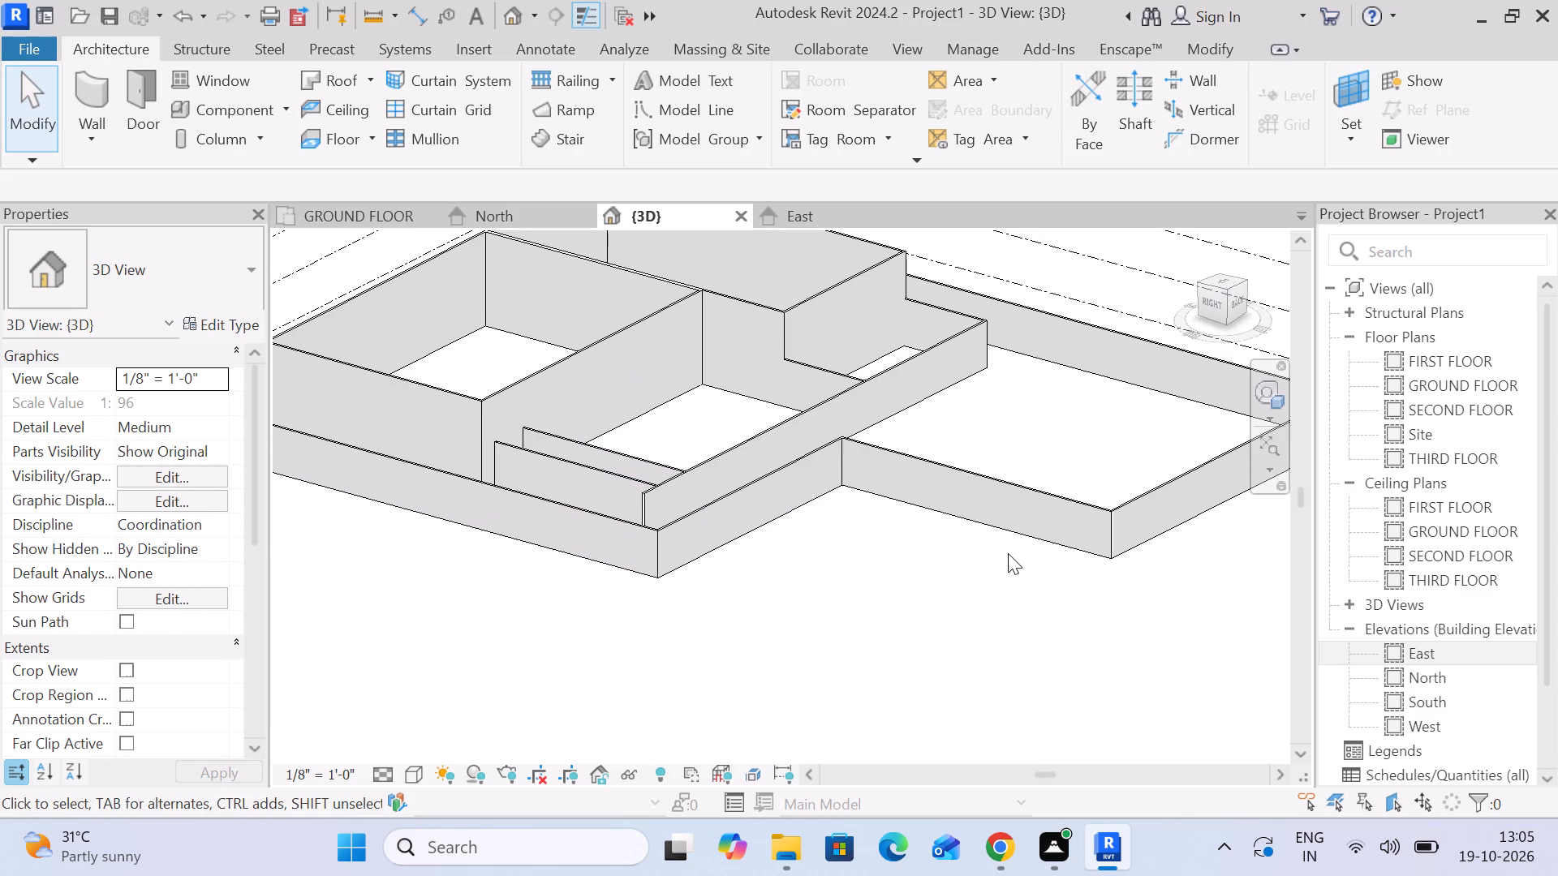
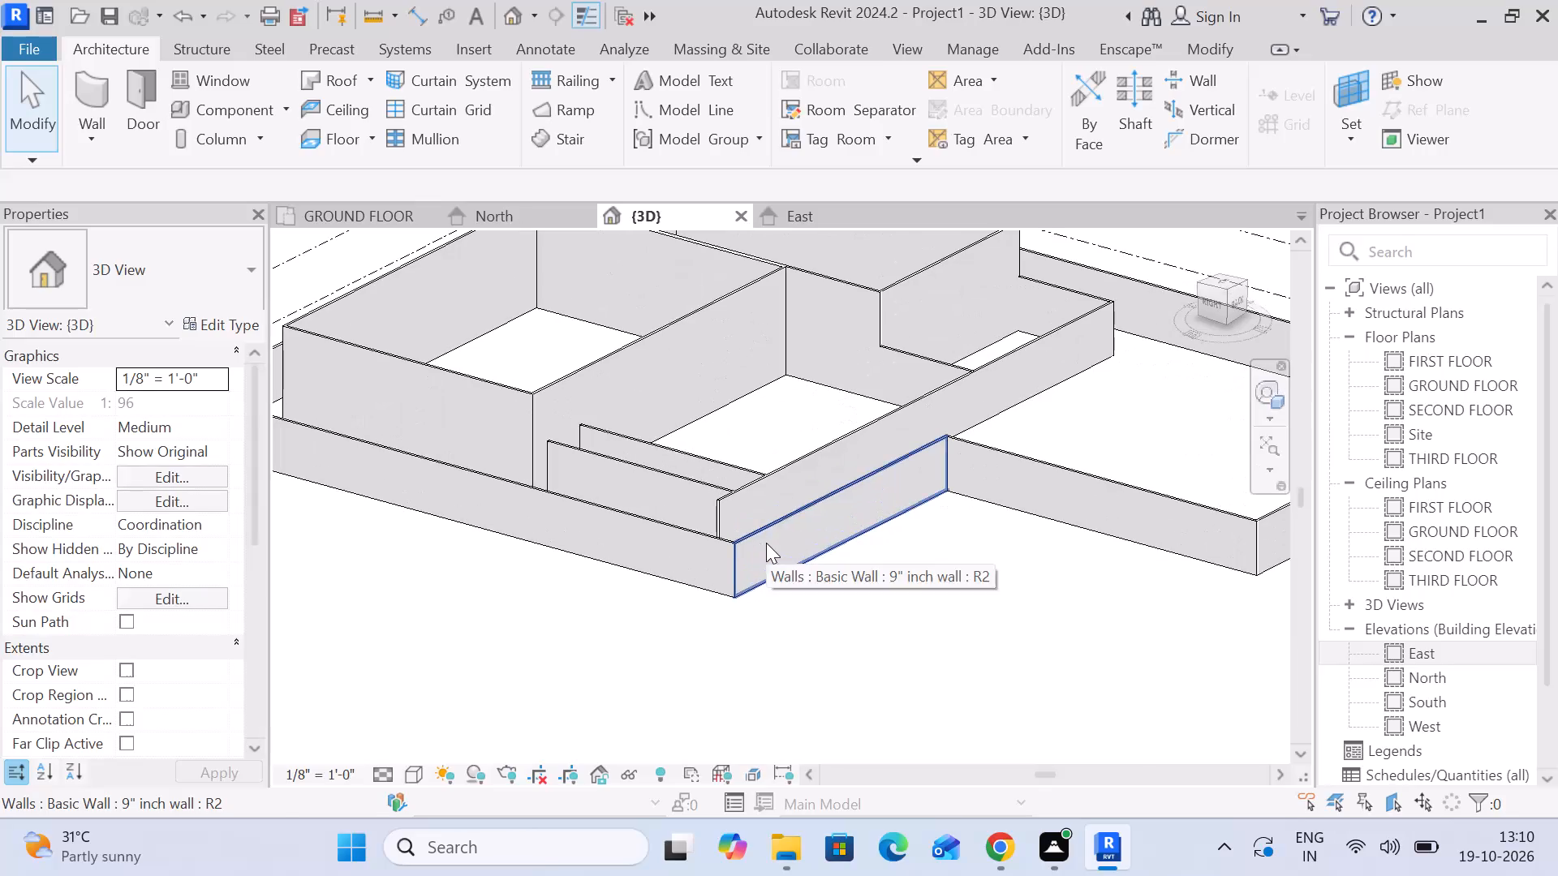
# Examine the two parallel eastern partitions, the long inner wall's end and the outer wall from the east in 3D.
pyautogui.moveTo(835, 586); pyautogui.dragTo(789, 615, button='middle')
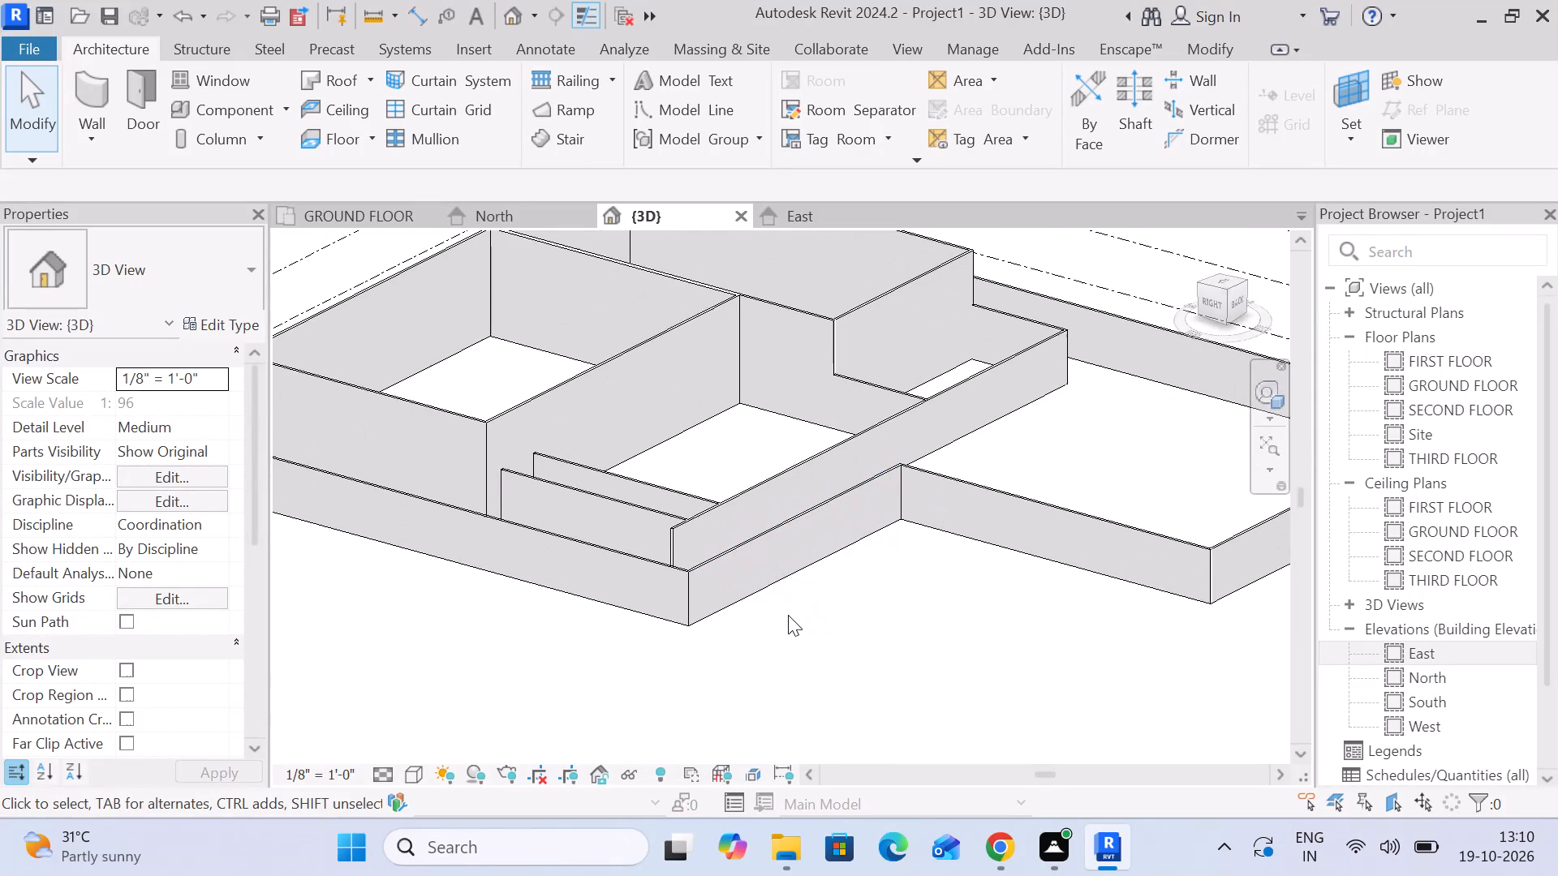
pyautogui.scroll(-2, 786, 607)
pyautogui.keyDown('shift'); pyautogui.moveTo(785, 606); pyautogui.dragTo(962, 594, button='middle'); pyautogui.keyUp('shift')
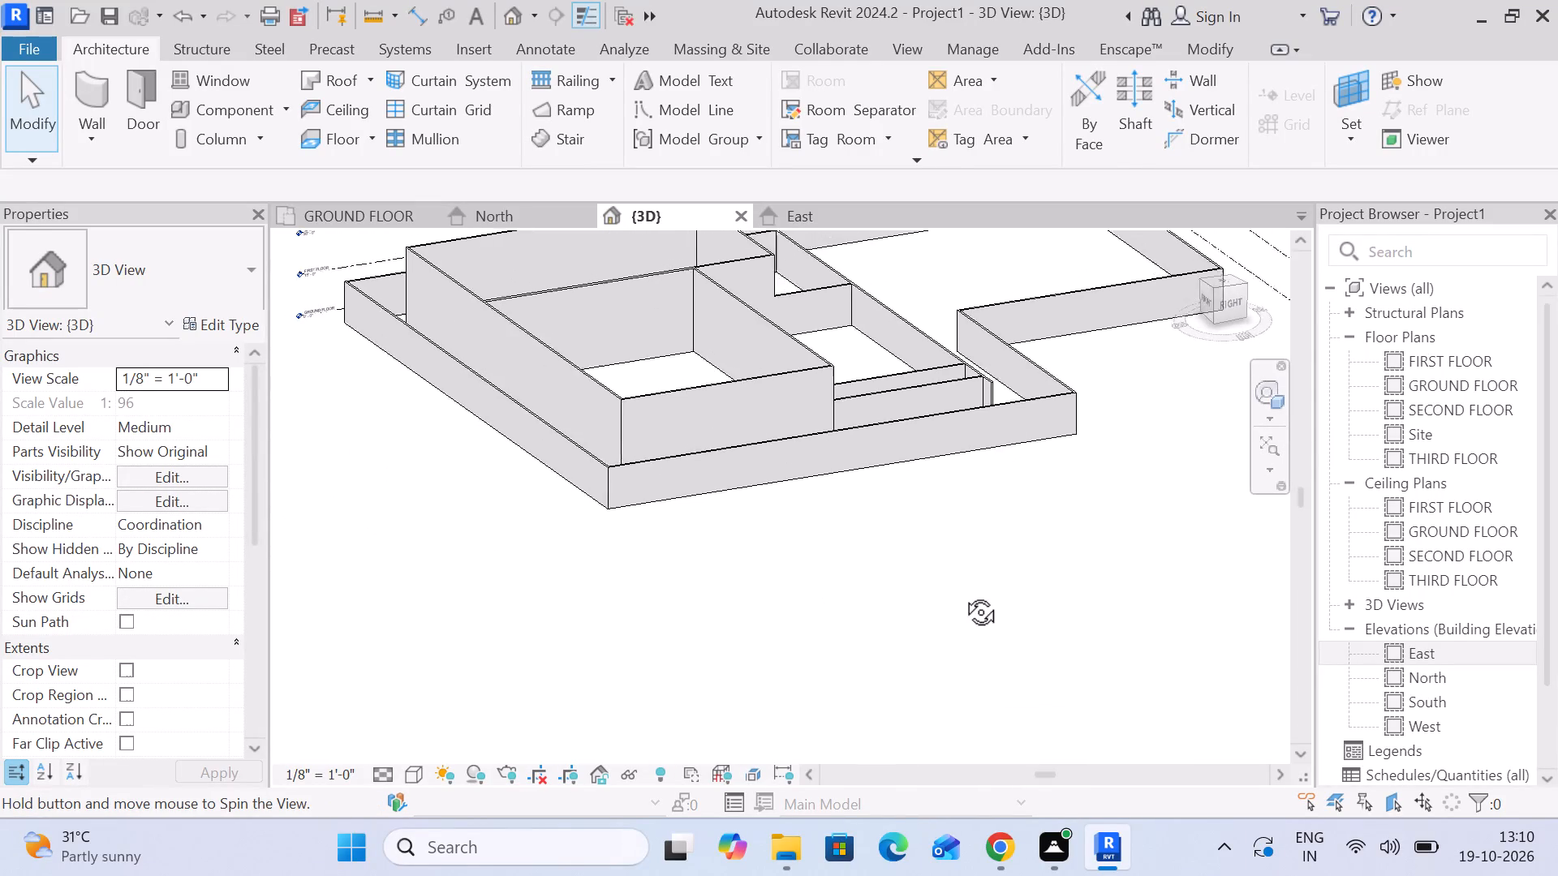
pyautogui.keyDown('shift'); pyautogui.moveTo(962, 594); pyautogui.dragTo(949, 660, button='middle'); pyautogui.keyUp('shift')
pyautogui.moveTo(928, 608); pyautogui.dragTo(682, 510, button='middle')
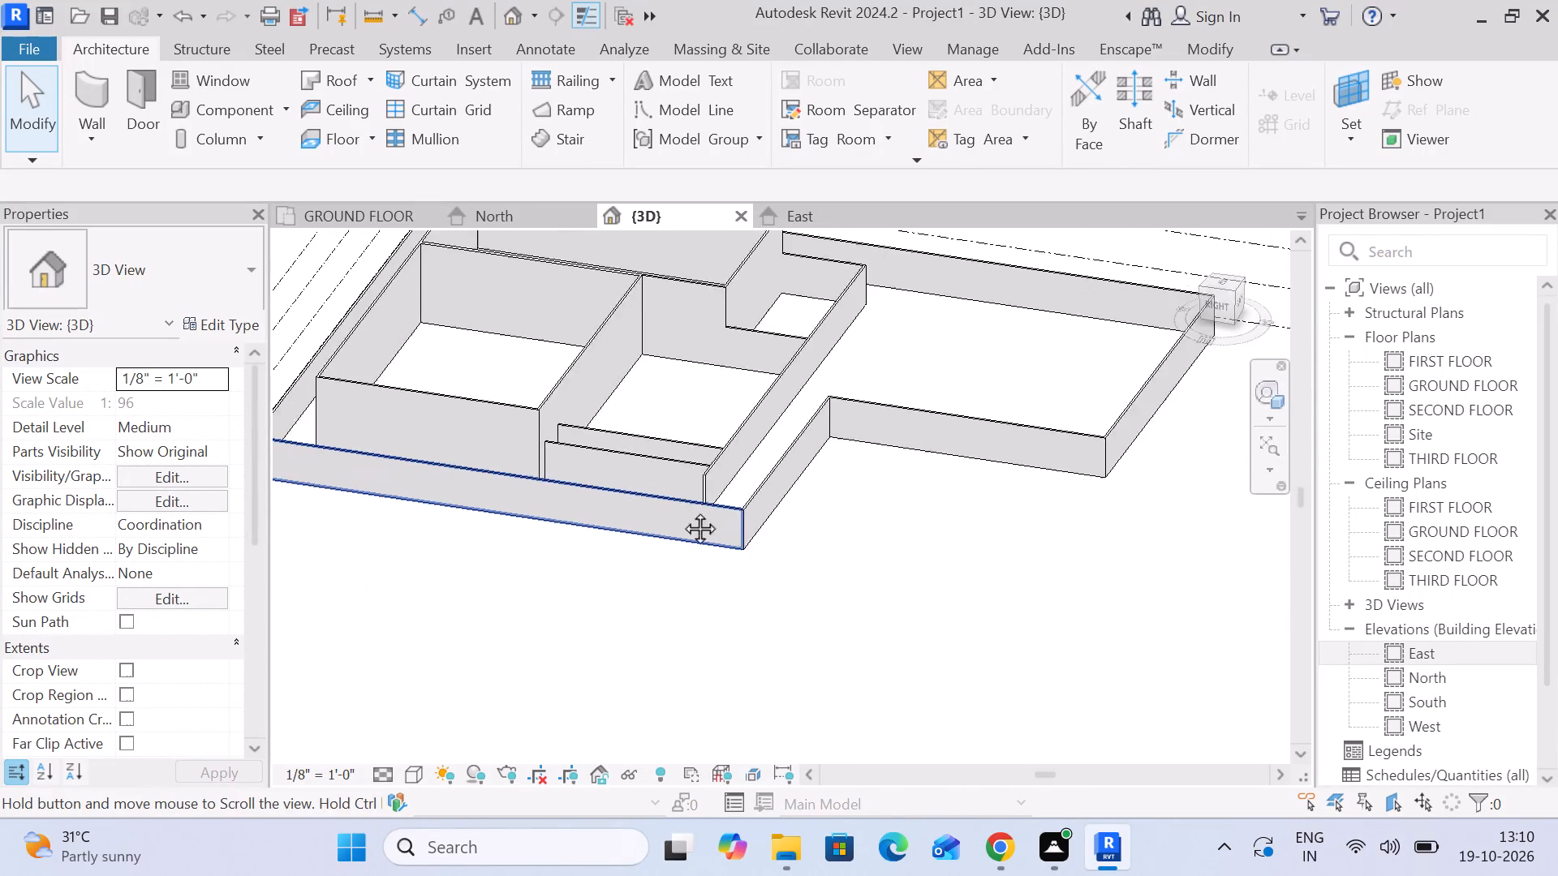
pyautogui.moveTo(682, 510); pyautogui.dragTo(729, 537, button='middle')
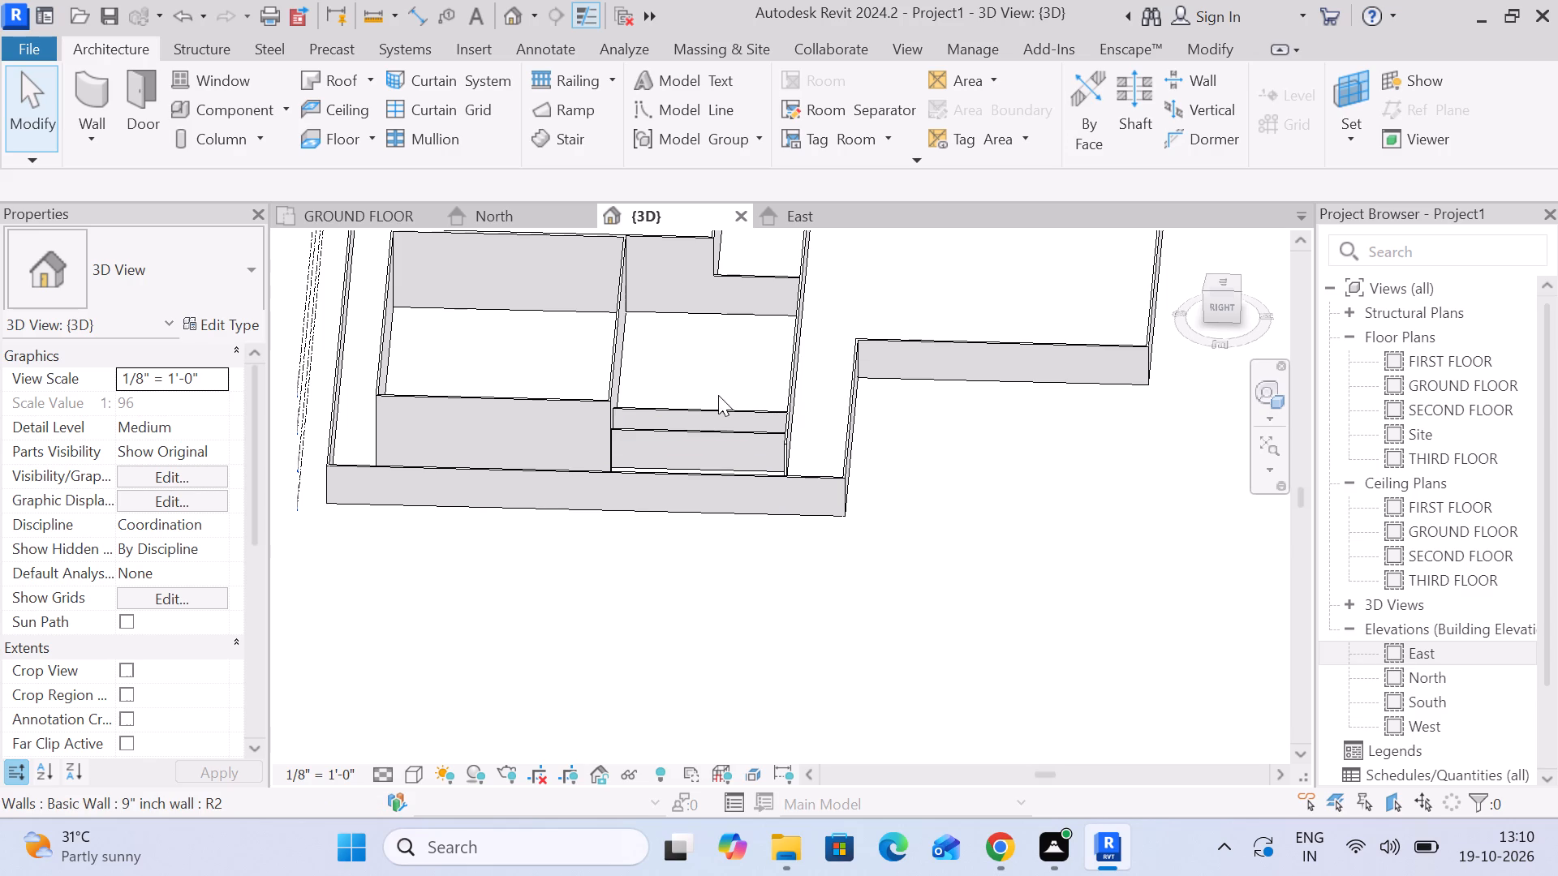
pyautogui.moveTo(717, 347); pyautogui.dragTo(723, 399, button='middle')
pyautogui.scroll(2, 725, 394)
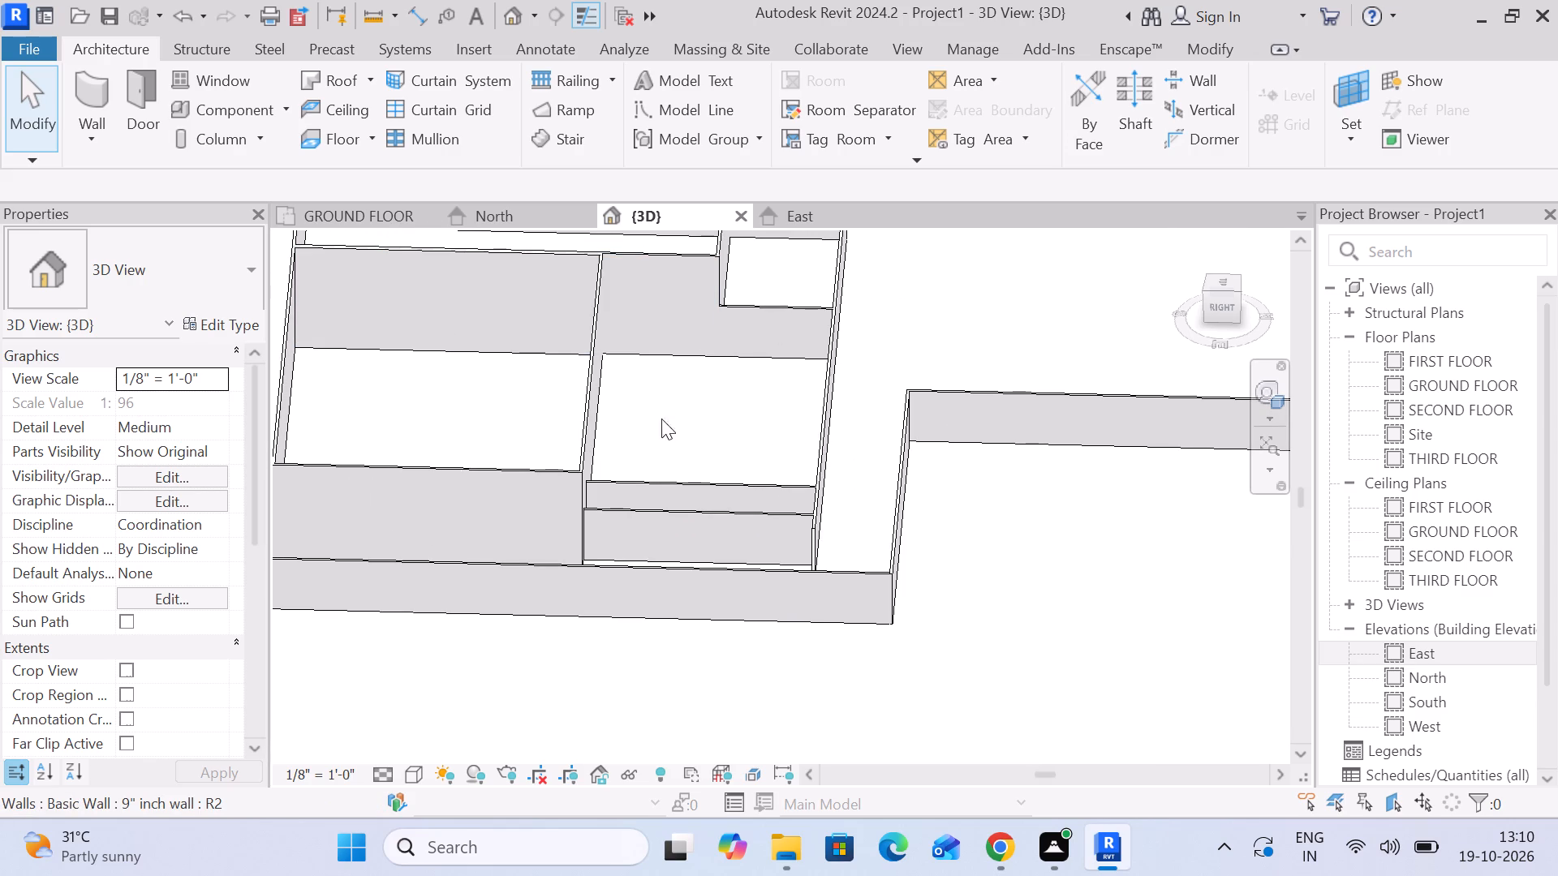
pyautogui.scroll(-3, 674, 445)
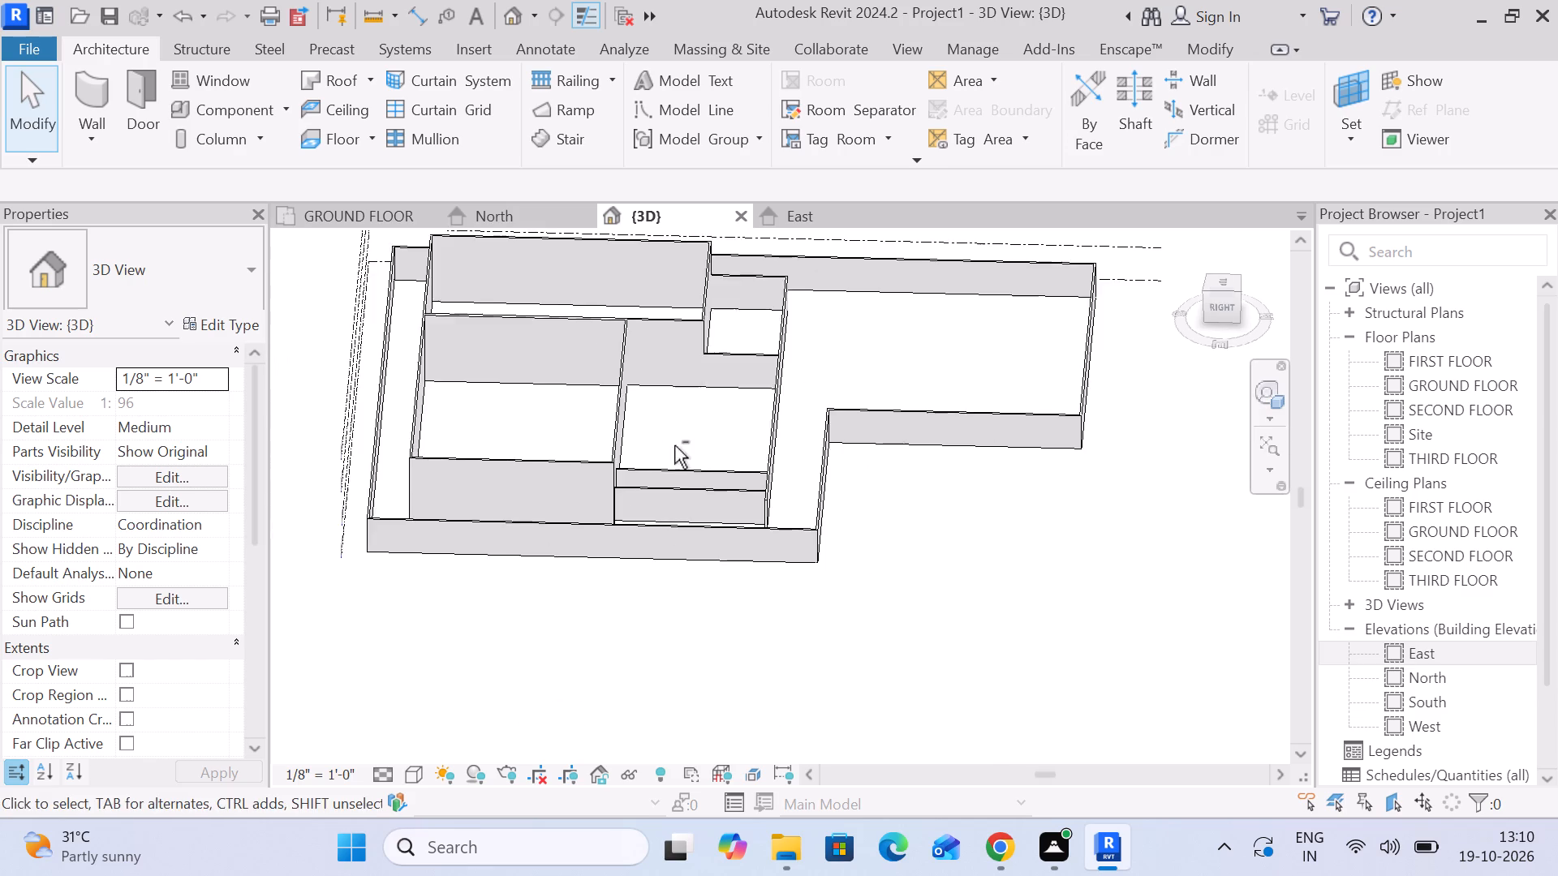
# Examine the whole wall layout in 3D from the southwest, comparing the inner blocks with the outer wall.
pyautogui.keyDown('shift'); pyautogui.moveTo(674, 445); pyautogui.dragTo(1005, 464, button='middle'); pyautogui.keyUp('shift')
pyautogui.scroll(1, 1005, 457)
pyautogui.scroll(-5, 998, 445)
pyautogui.moveTo(809, 466); pyautogui.dragTo(938, 504, button='middle')
pyautogui.keyDown('shift'); pyautogui.scroll(1, 824, 529); pyautogui.keyUp('shift')
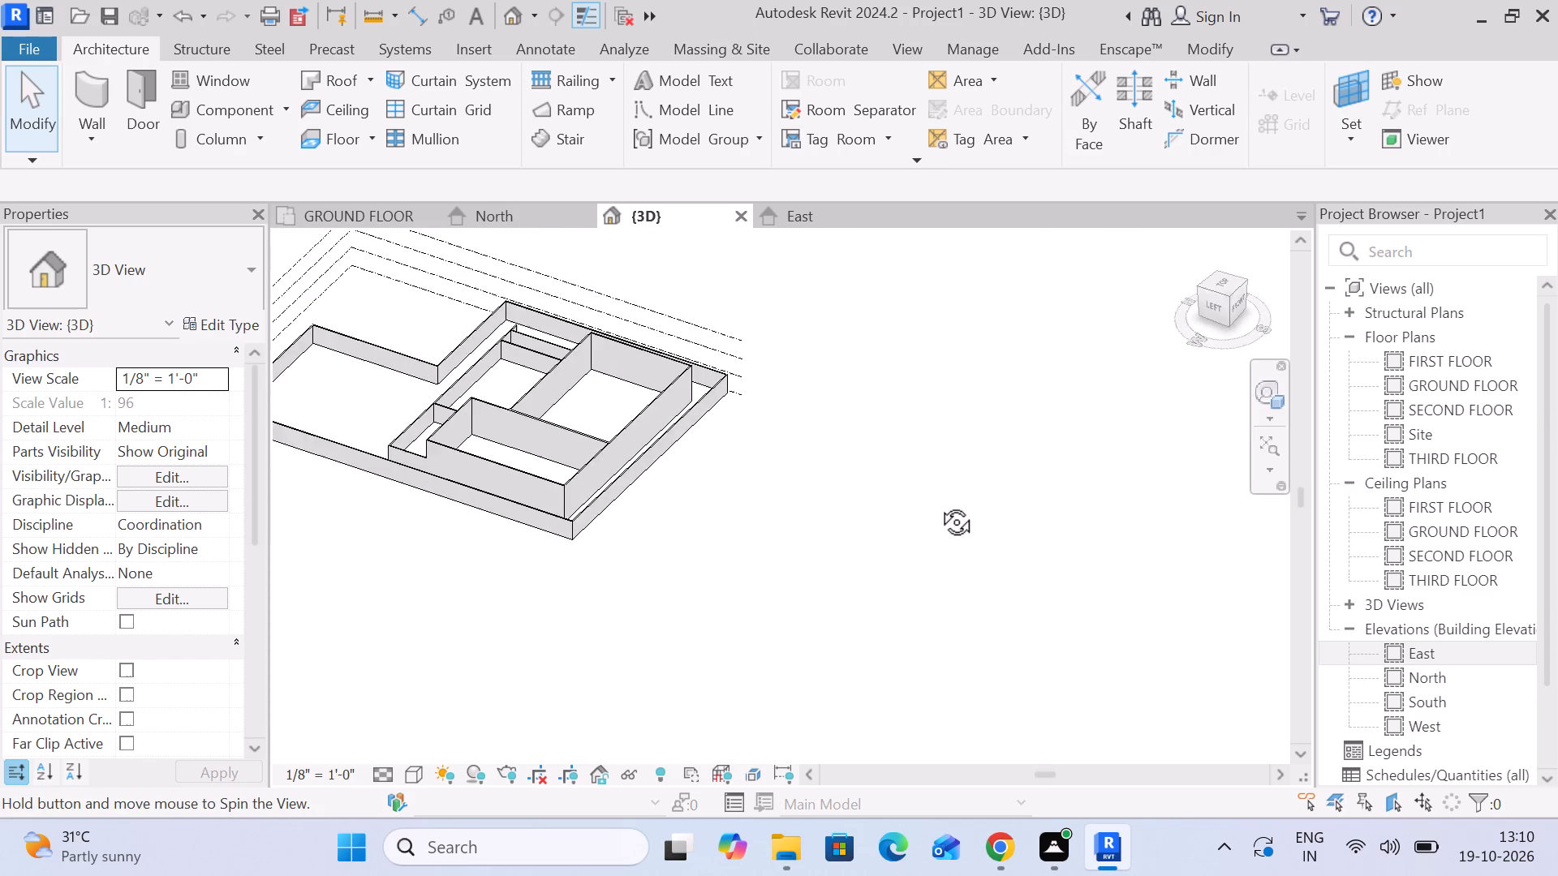
pyautogui.moveTo(938, 504); pyautogui.dragTo(850, 495, button='middle')
pyautogui.scroll(4, 824, 326)
pyautogui.moveTo(824, 329); pyautogui.dragTo(1109, 490, button='middle')
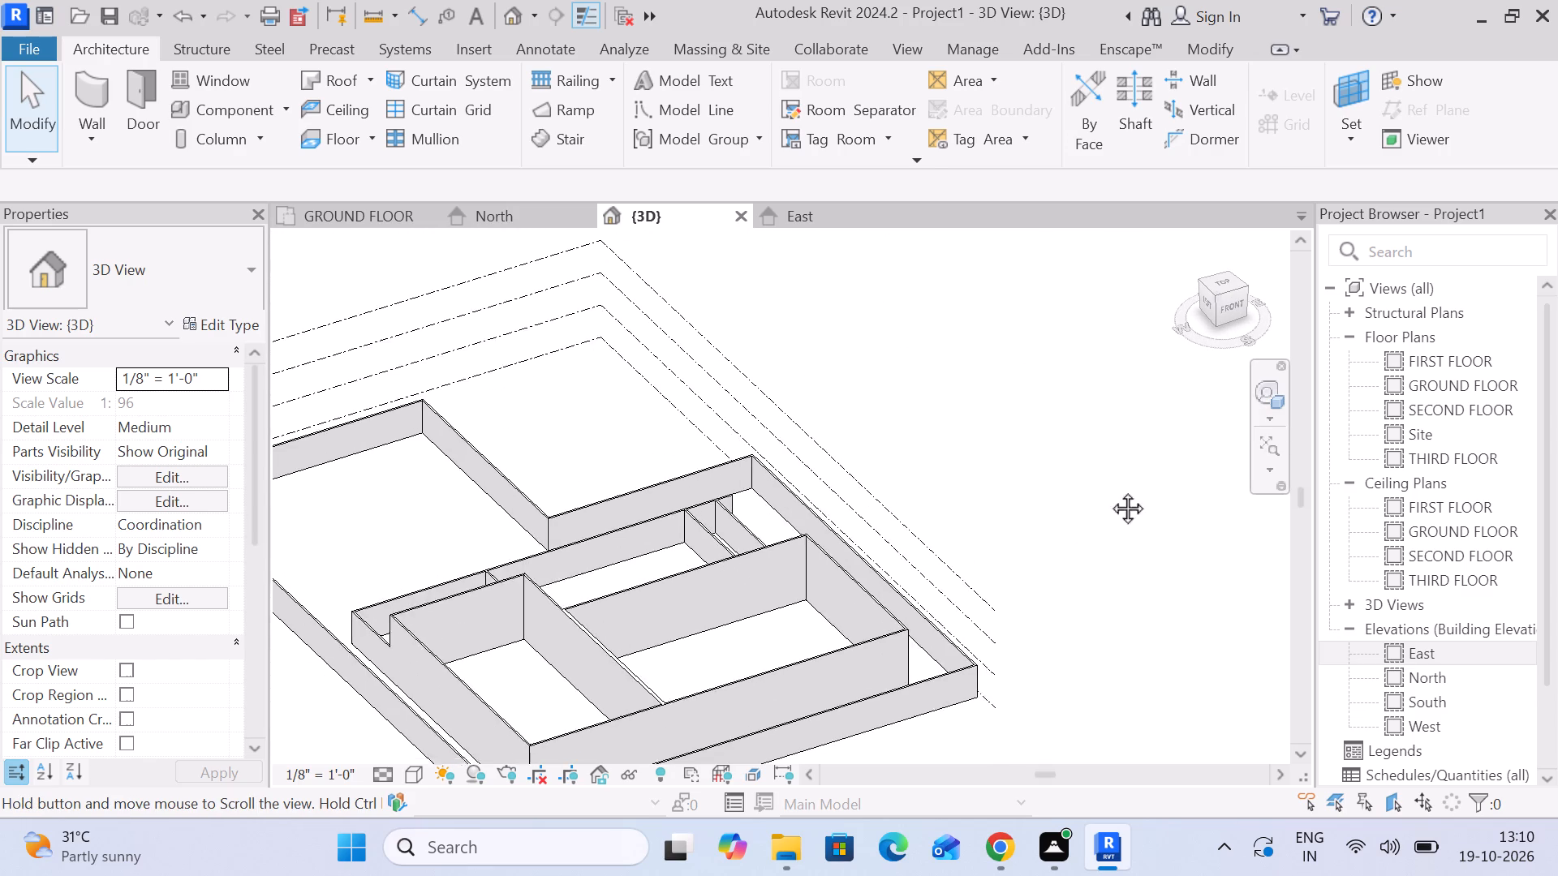
pyautogui.moveTo(1109, 490); pyautogui.dragTo(1130, 479, button='middle')
pyautogui.scroll(1, 1130, 477)
pyautogui.scroll(-3, 1130, 475)
pyautogui.keyDown('shift'); pyautogui.moveTo(1119, 476); pyautogui.dragTo(1151, 469, button='middle'); pyautogui.keyUp('shift')
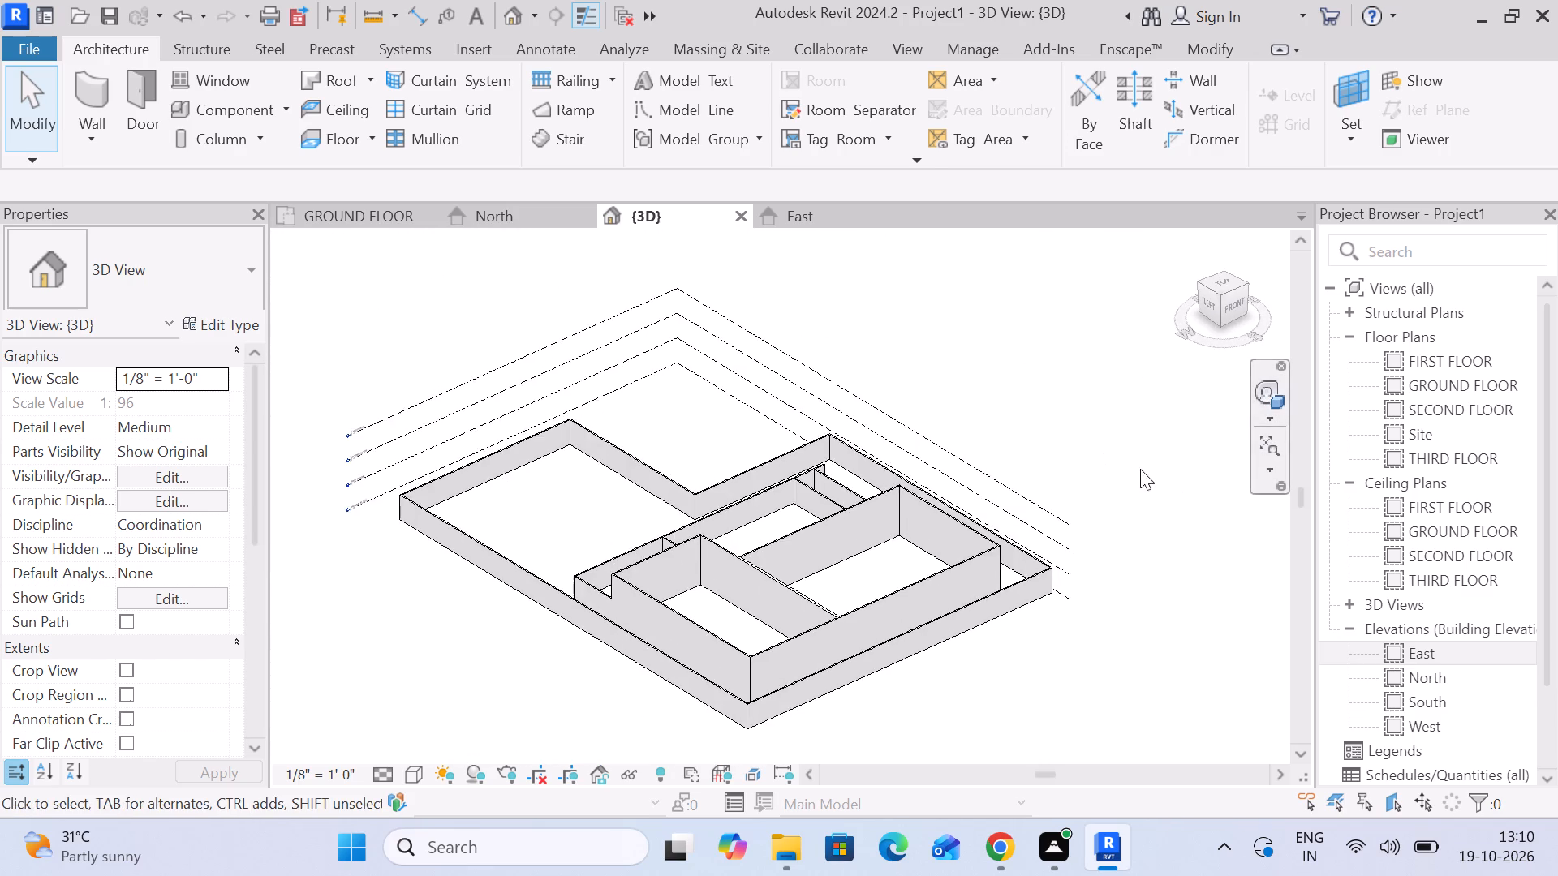
pyautogui.scroll(-3, 1130, 470)
pyautogui.moveTo(1109, 479); pyautogui.dragTo(1014, 425, button='middle')
pyautogui.scroll(5, 793, 399)
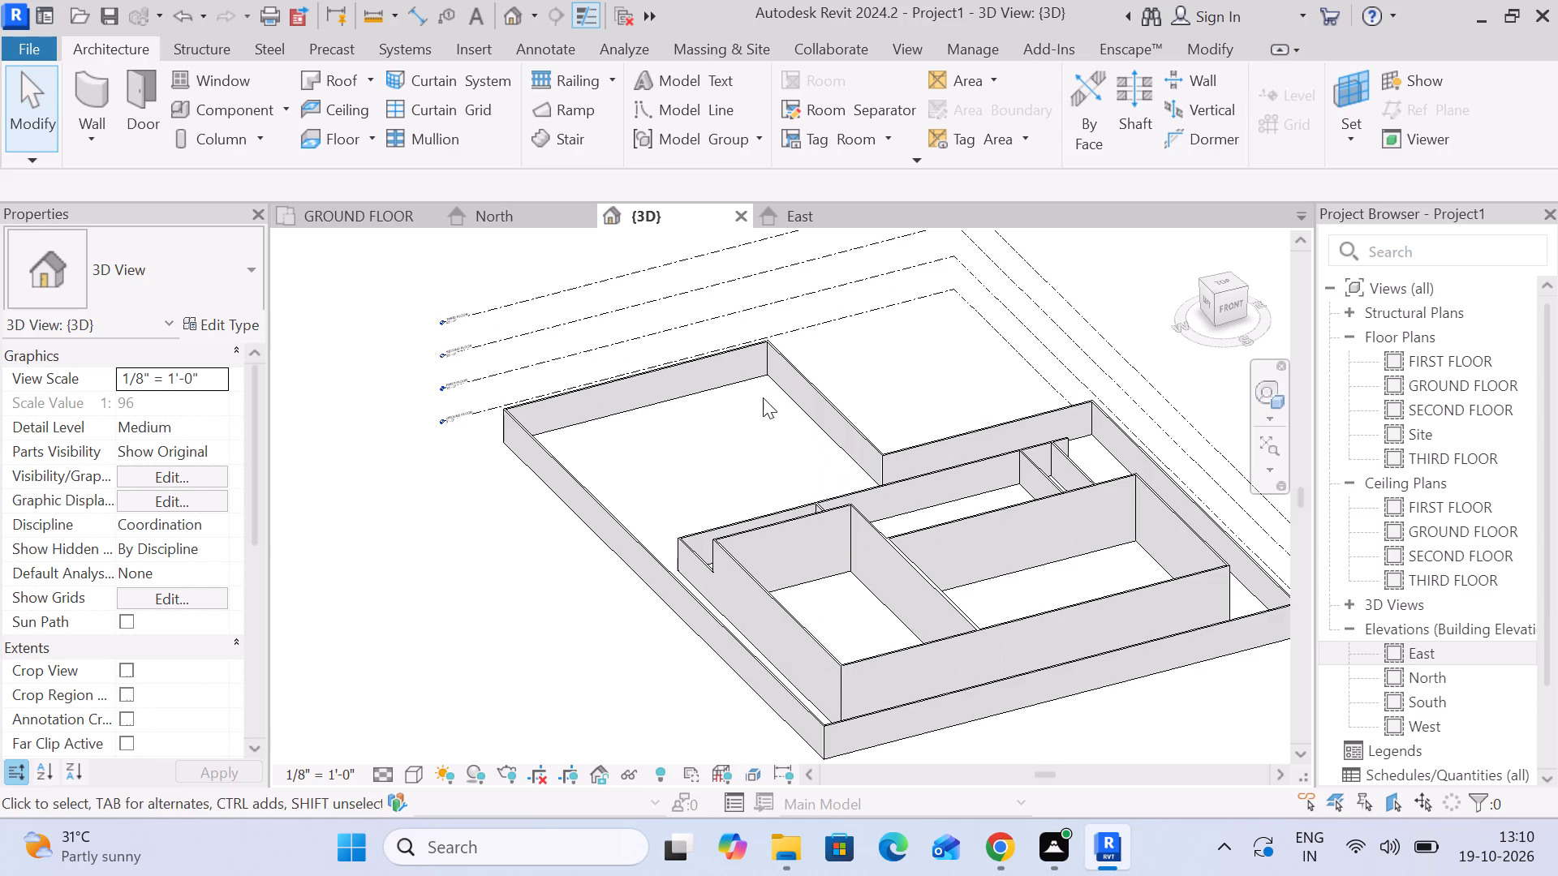
# Examine the western block and its southwest corner in 3D, from an angled view and from above.
pyautogui.moveTo(728, 416); pyautogui.dragTo(576, 363, button='middle')
pyautogui.scroll(4, 584, 481)
pyautogui.scroll(1, 674, 506)
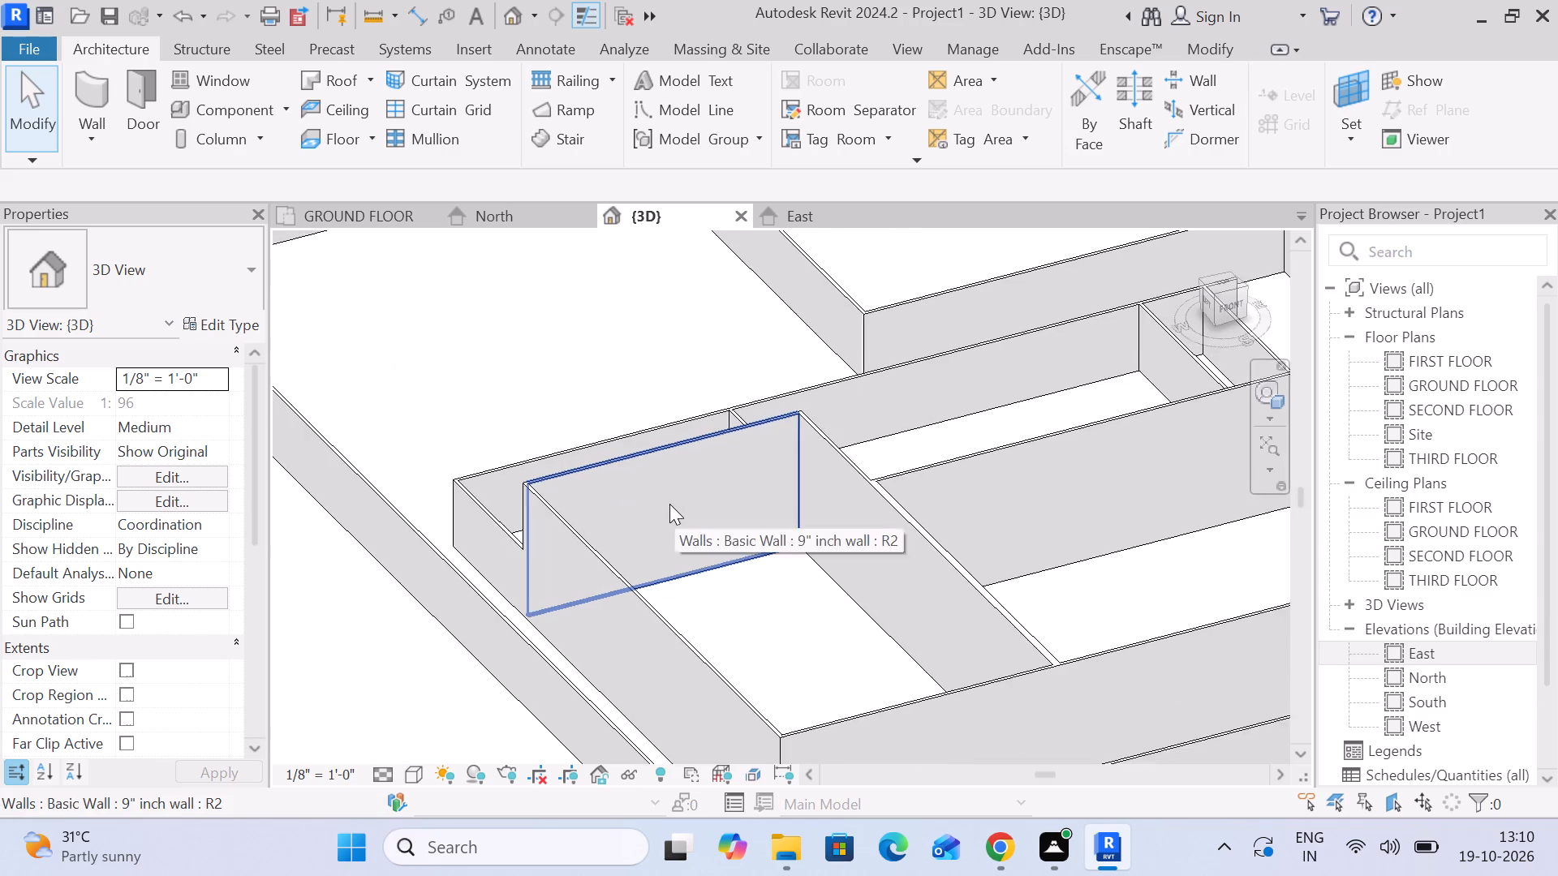
pyautogui.moveTo(667, 503); pyautogui.dragTo(553, 418, button='middle')
pyautogui.moveTo(691, 491); pyautogui.dragTo(648, 452, button='middle')
pyautogui.scroll(-1, 649, 457)
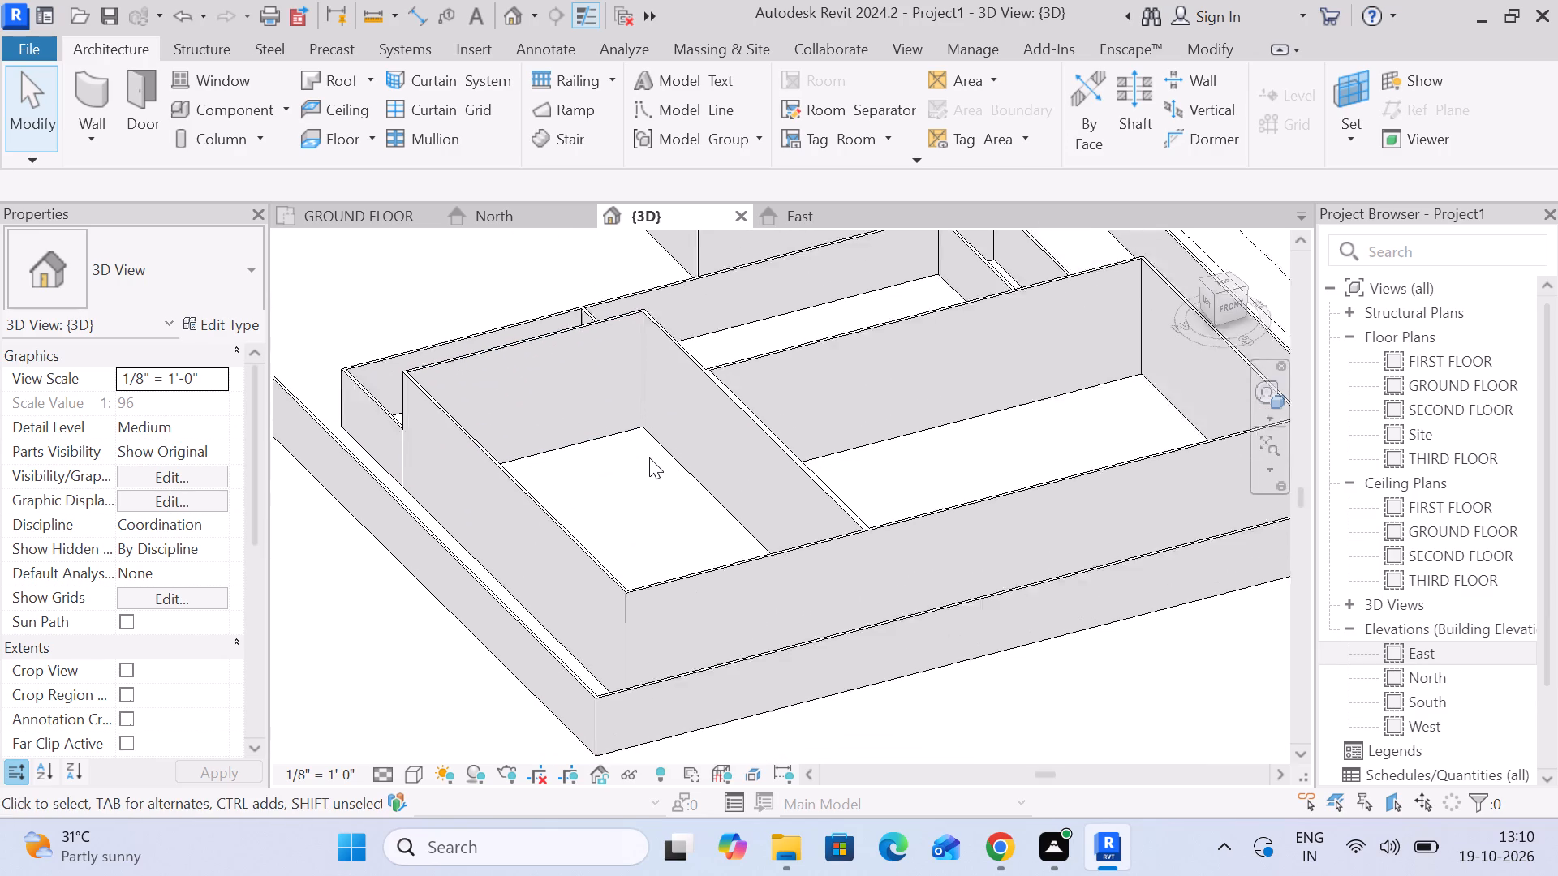
pyautogui.scroll(-1, 649, 457)
pyautogui.moveTo(649, 457); pyautogui.dragTo(599, 760, button='middle')
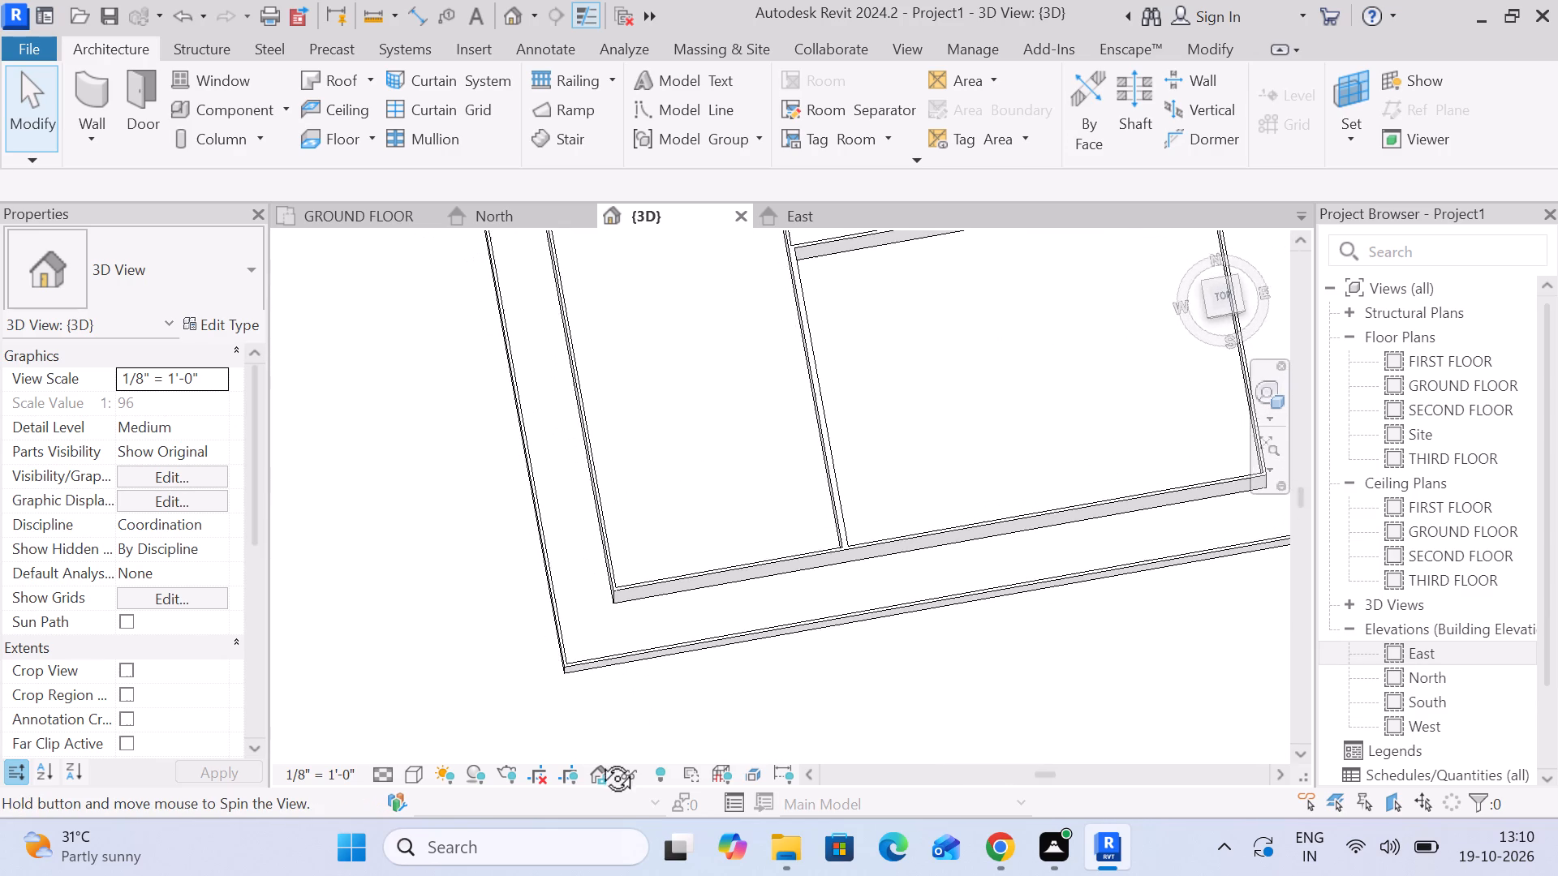
pyautogui.moveTo(599, 760); pyautogui.dragTo(626, 785, button='middle')
pyautogui.moveTo(661, 573); pyautogui.dragTo(653, 616, button='middle')
pyautogui.scroll(-1, 895, 281)
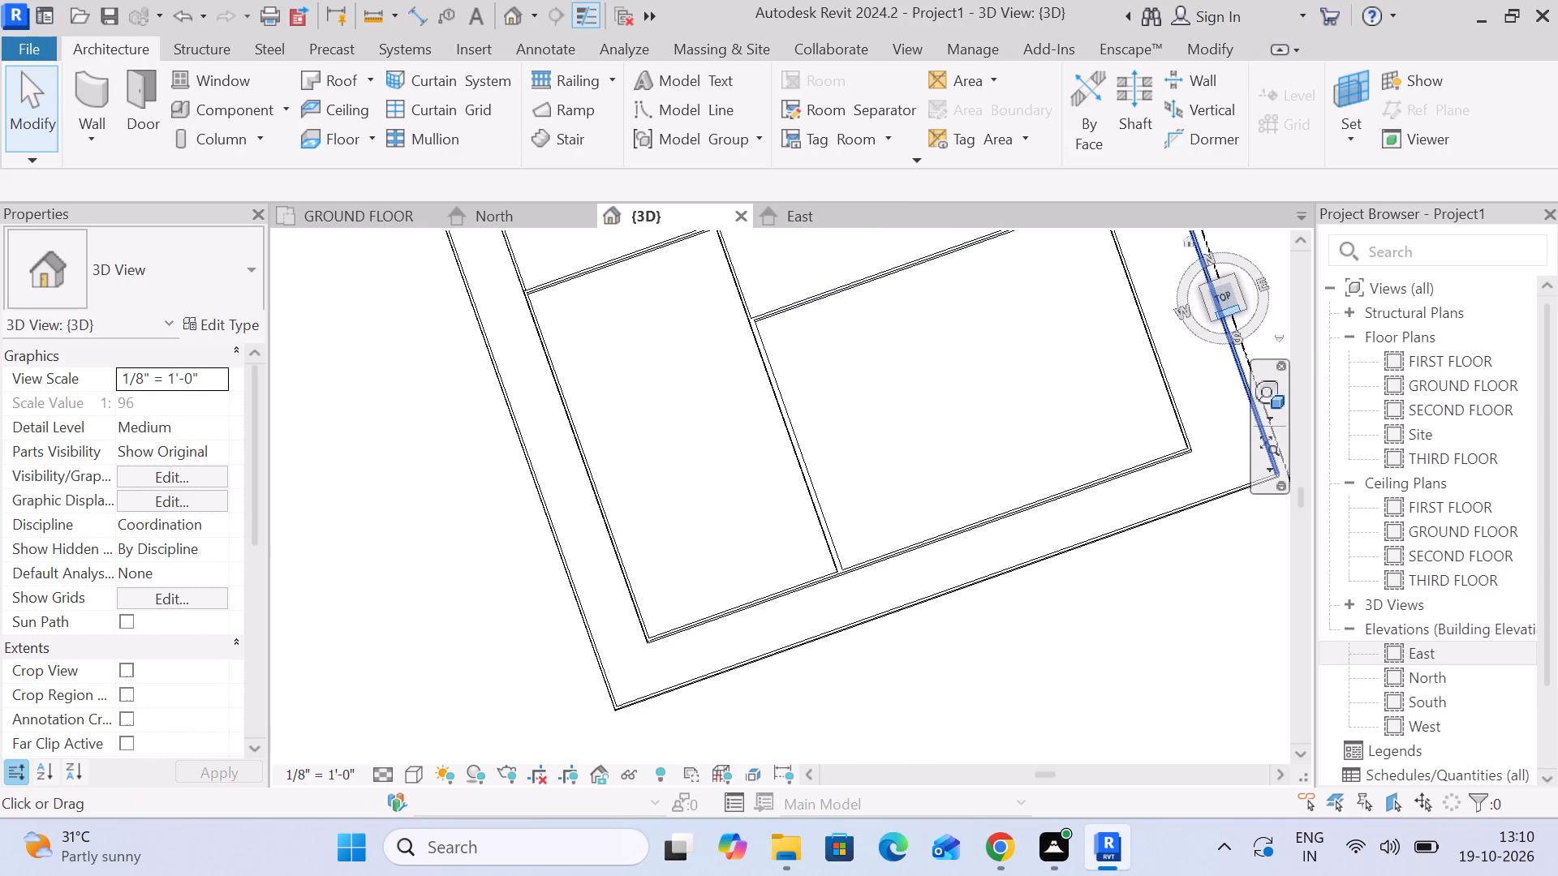
# Examine the western block, its partition and the neighbouring rooms on the GROUND FLOOR plan.
pyautogui.click(382, 210)
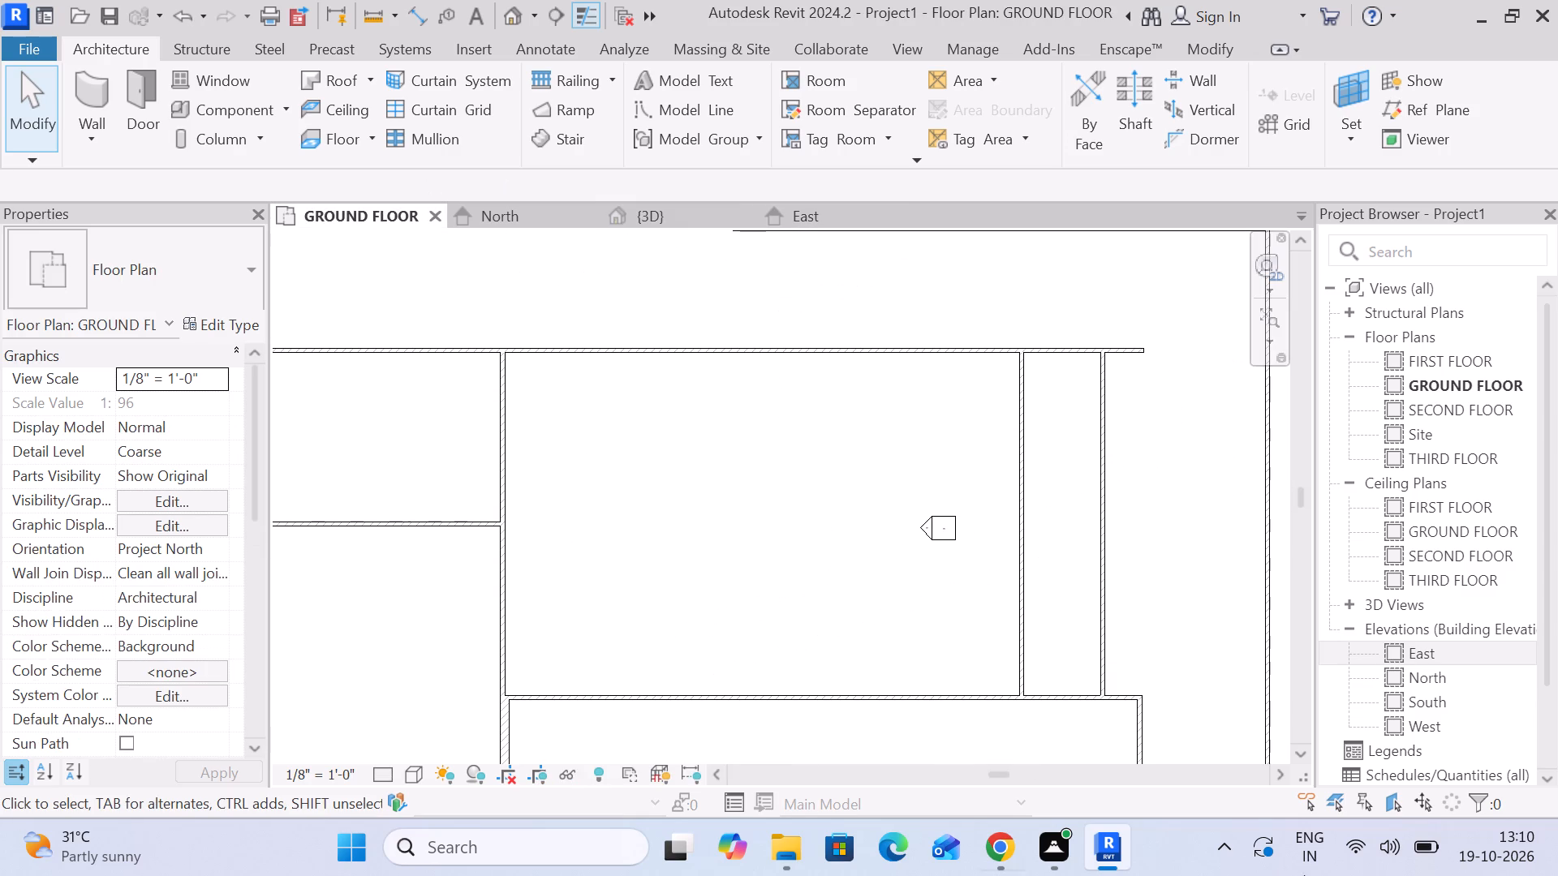
pyautogui.scroll(-4, 1039, 519)
pyautogui.scroll(-1, 780, 508)
pyautogui.moveTo(772, 514); pyautogui.dragTo(866, 363, button='middle')
pyautogui.scroll(1, 866, 363)
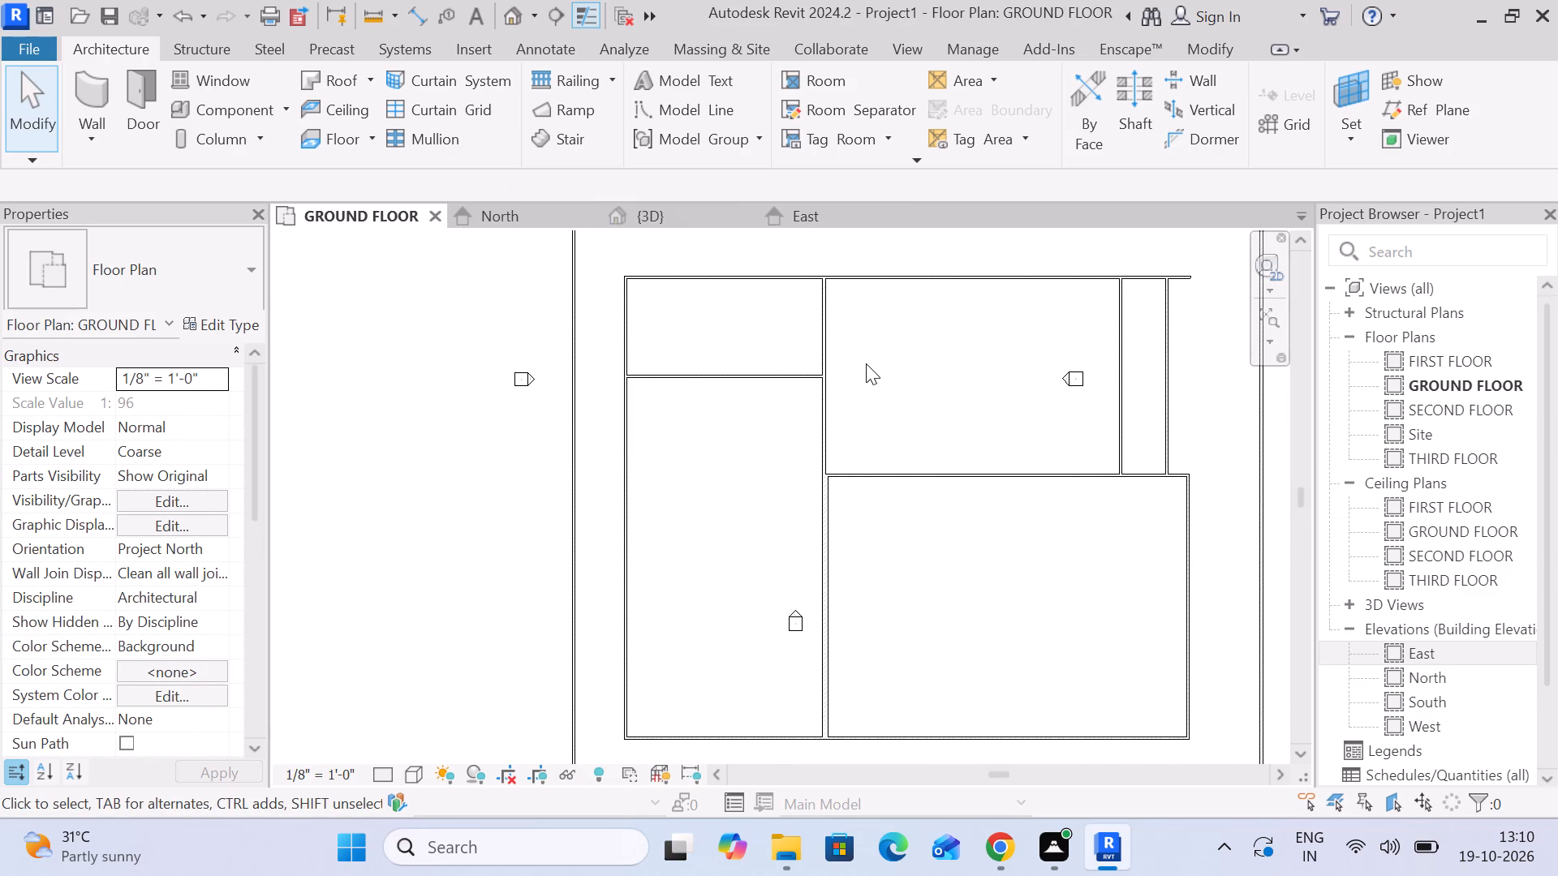
pyautogui.moveTo(712, 488); pyautogui.dragTo(738, 462, button='middle')
pyautogui.scroll(4, 738, 462)
pyautogui.scroll(-3, 747, 461)
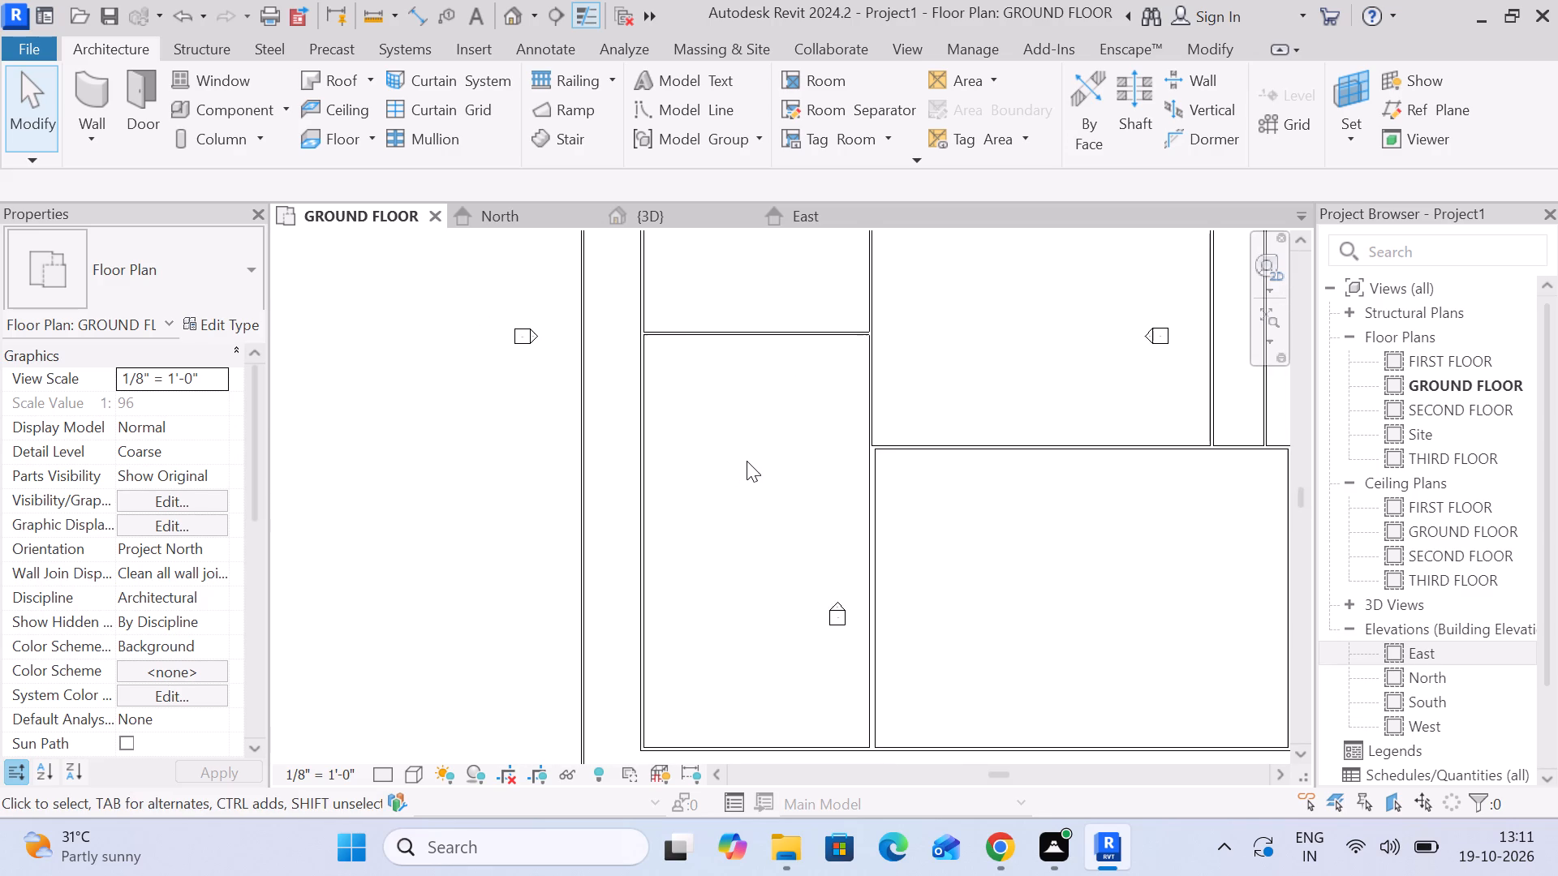
pyautogui.moveTo(739, 441); pyautogui.dragTo(739, 360, button='middle')
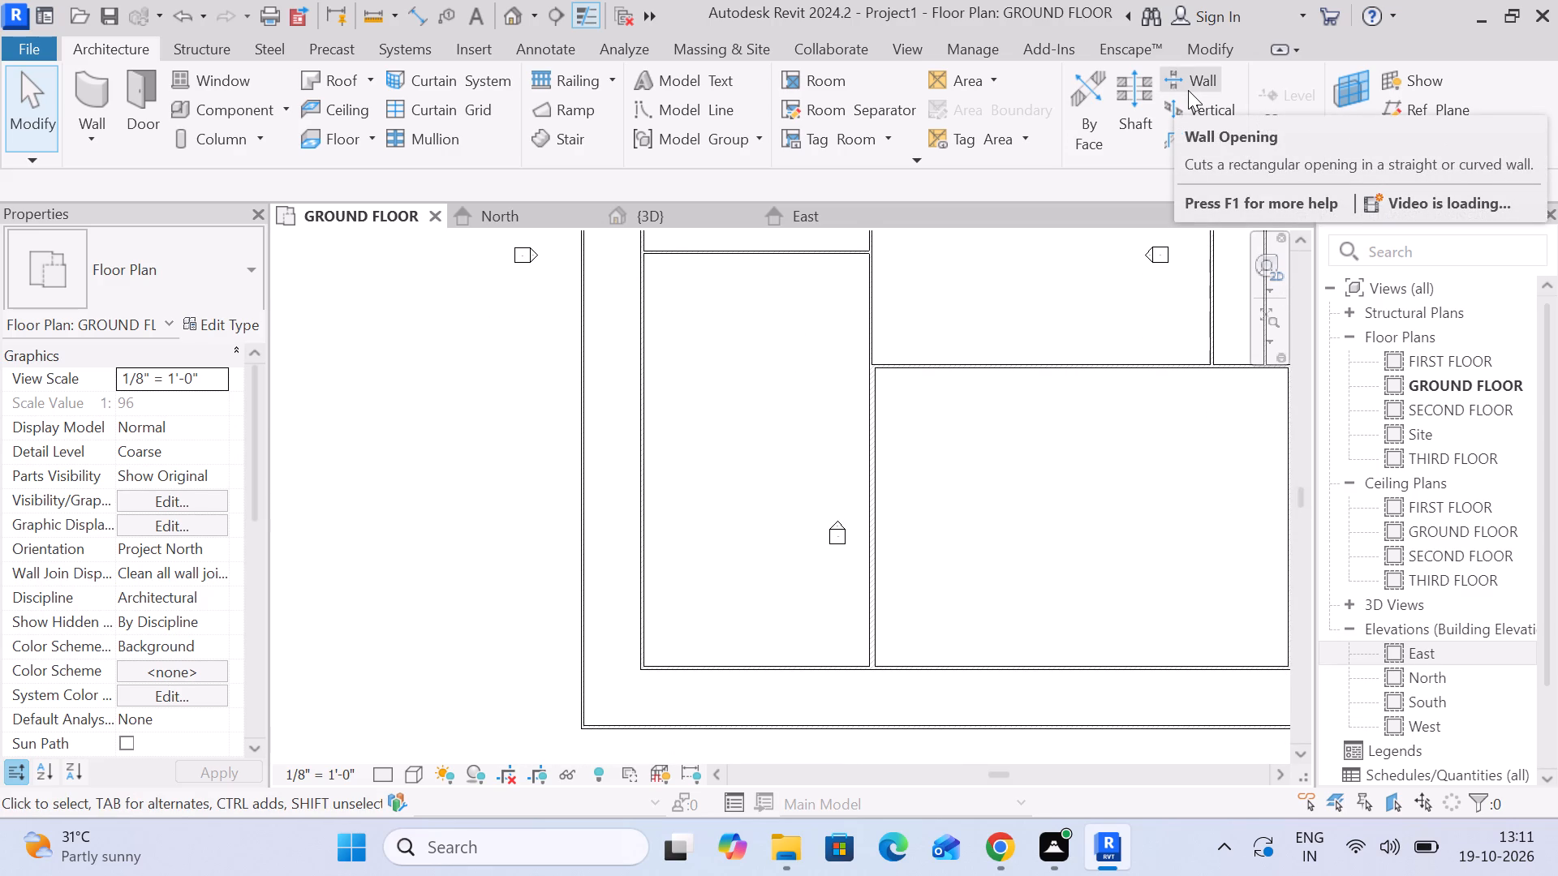
pyautogui.moveTo(909, 282); pyautogui.dragTo(910, 320, button='middle')
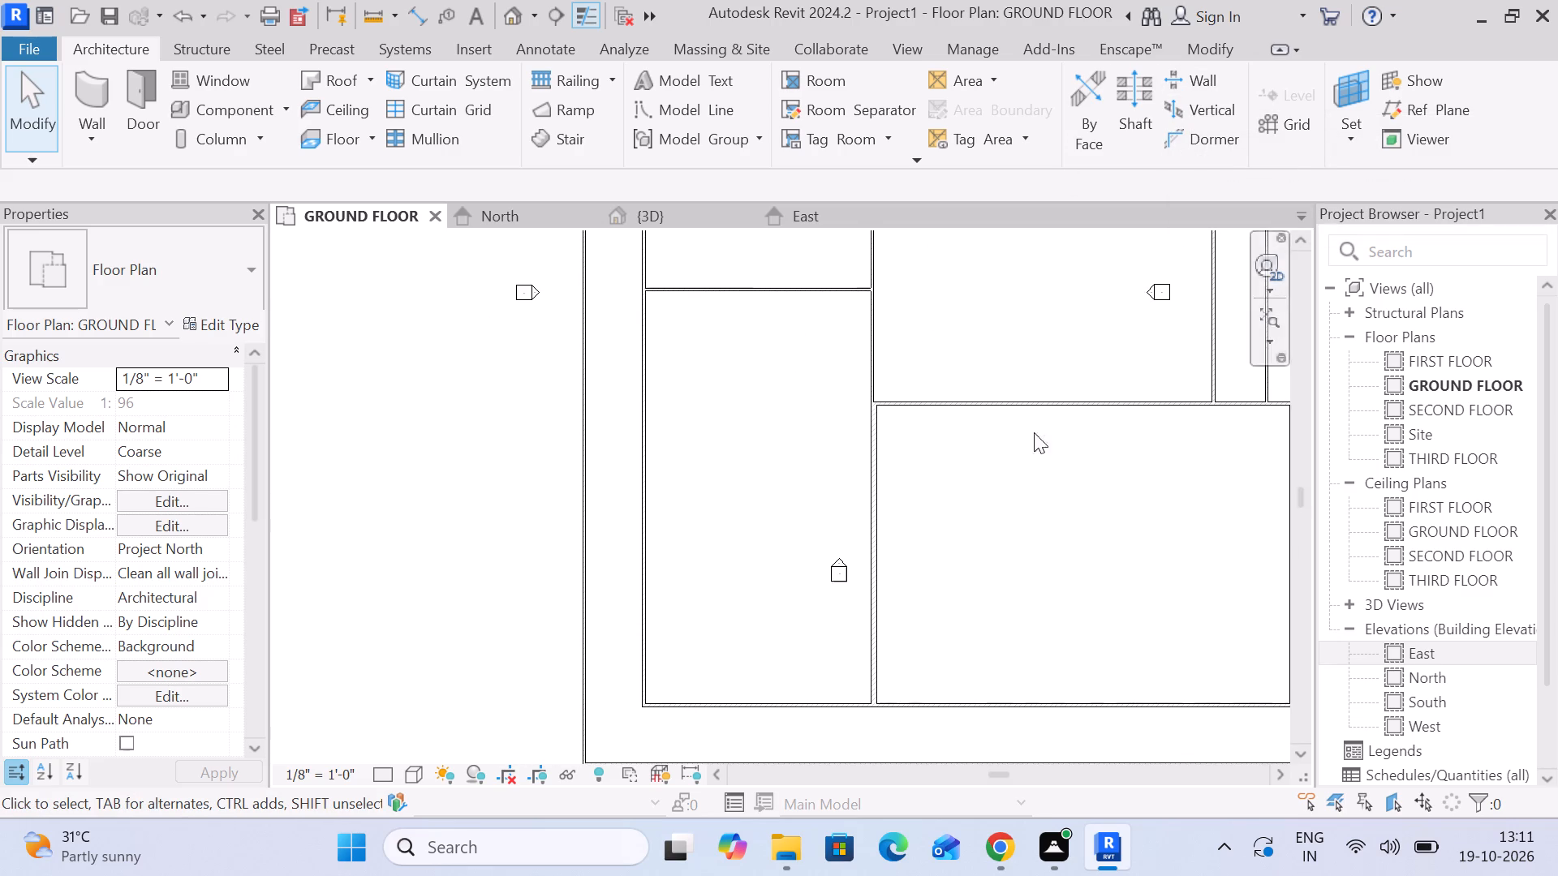
pyautogui.scroll(1, 790, 411)
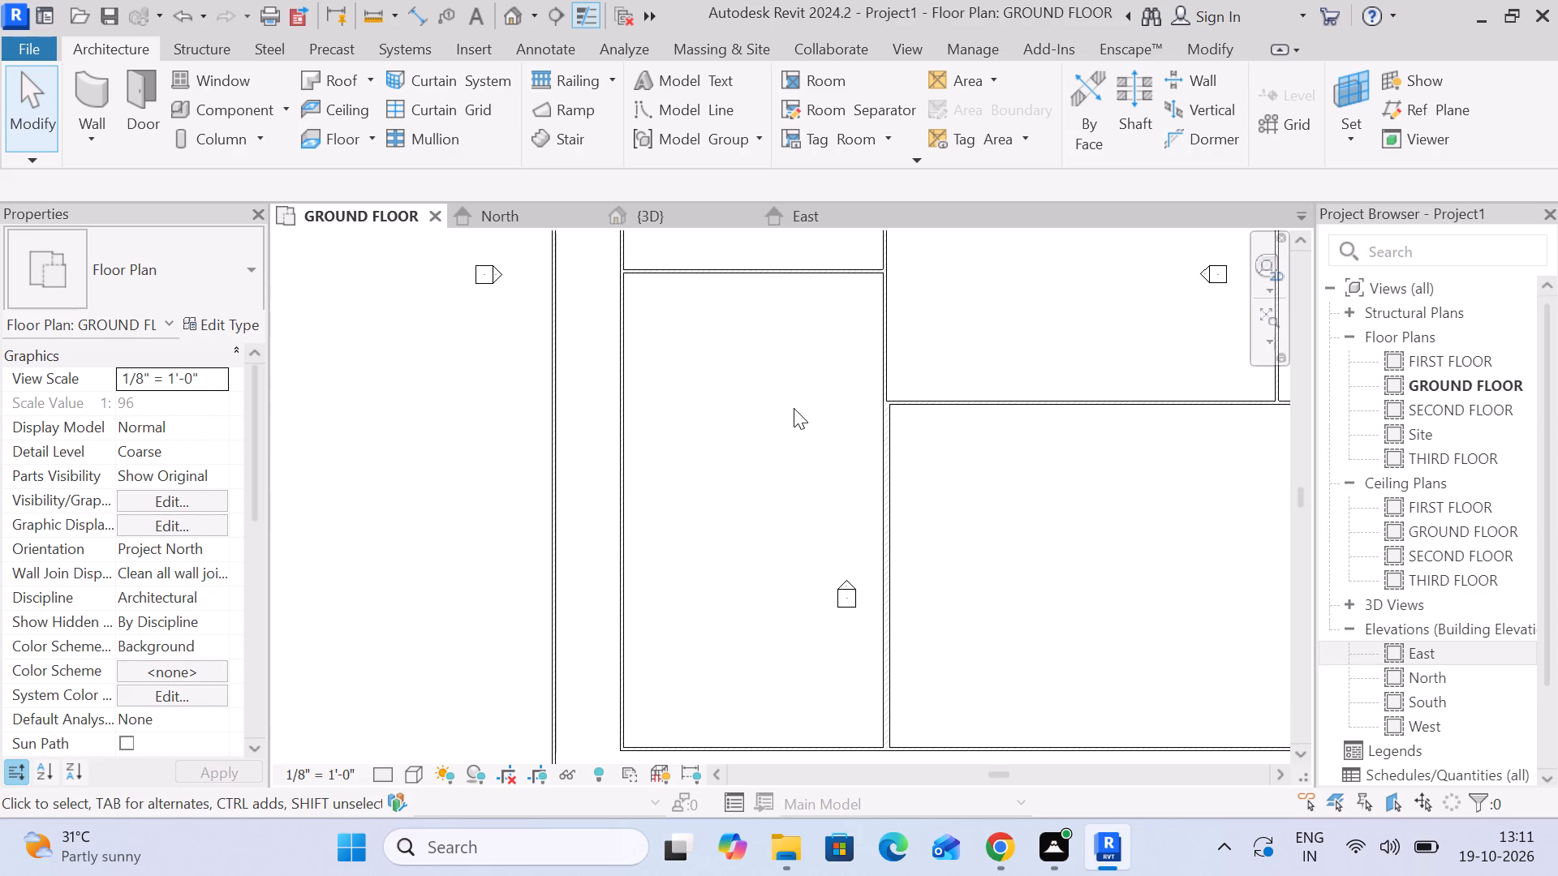
pyautogui.moveTo(795, 408); pyautogui.dragTo(790, 357, button='middle')
pyautogui.moveTo(790, 357); pyautogui.dragTo(785, 389, button='middle')
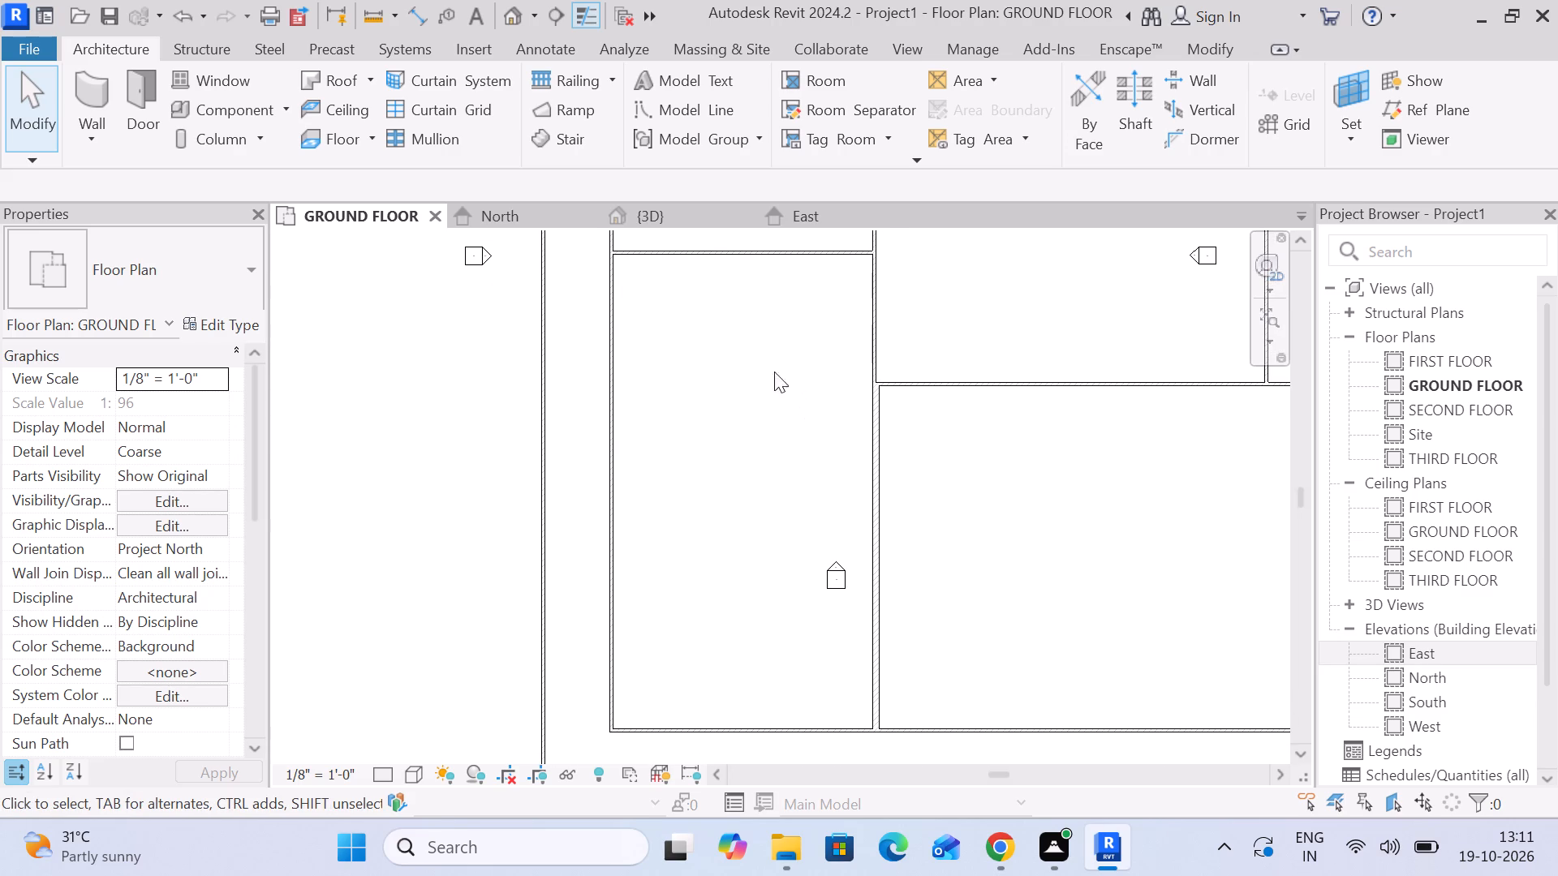
# Draw a 9" inch wall, 20' 0" high, along the south face of the western block's partition, between the block's west and east walls.
pyautogui.scroll(1, 801, 269)
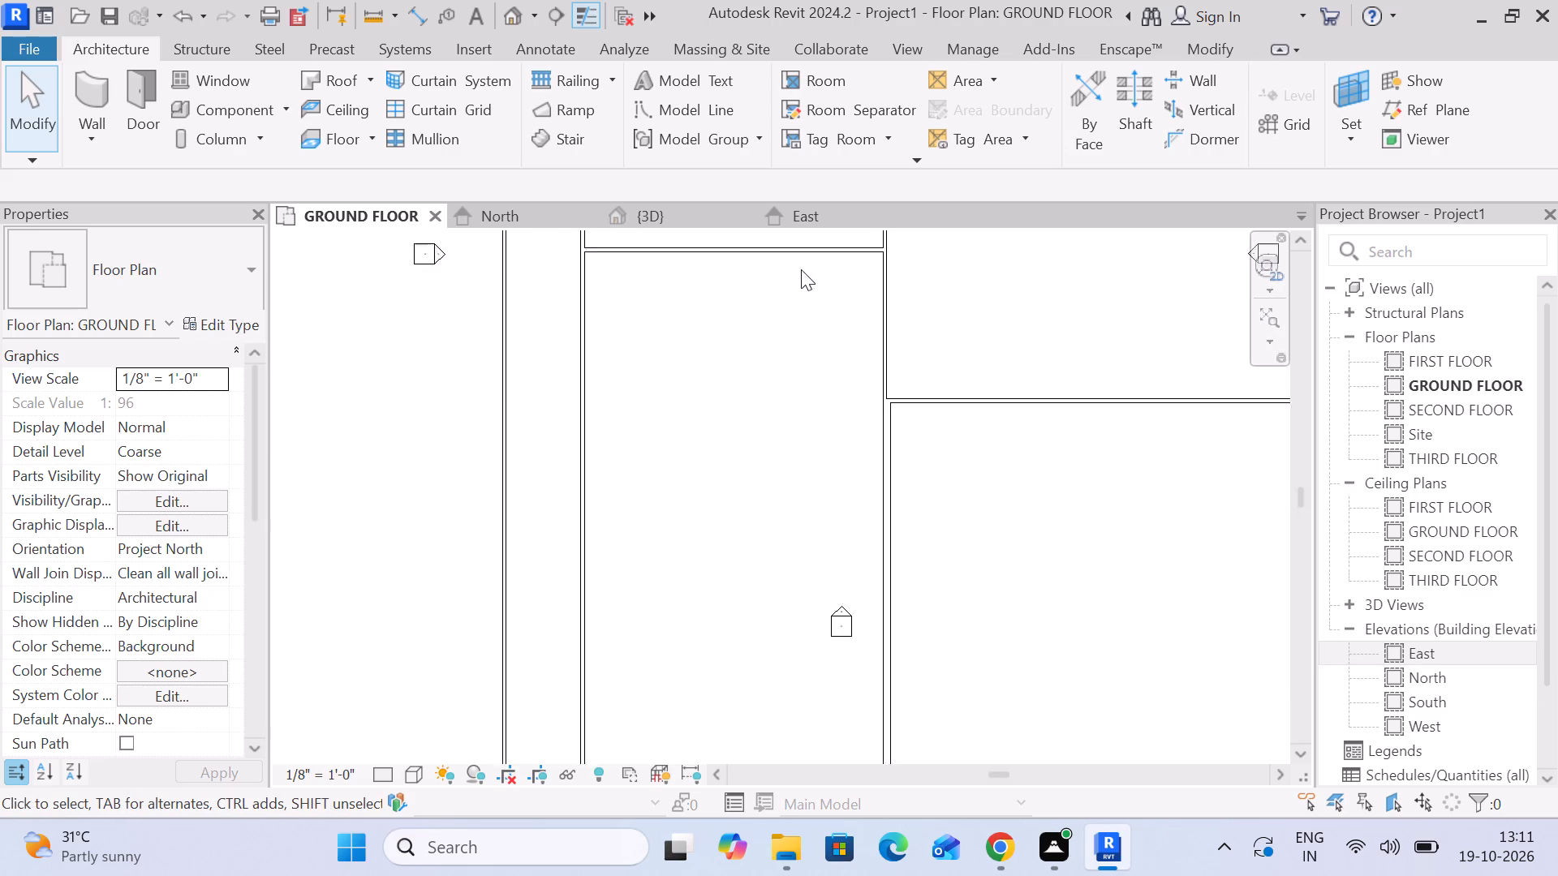
pyautogui.scroll(1, 801, 269)
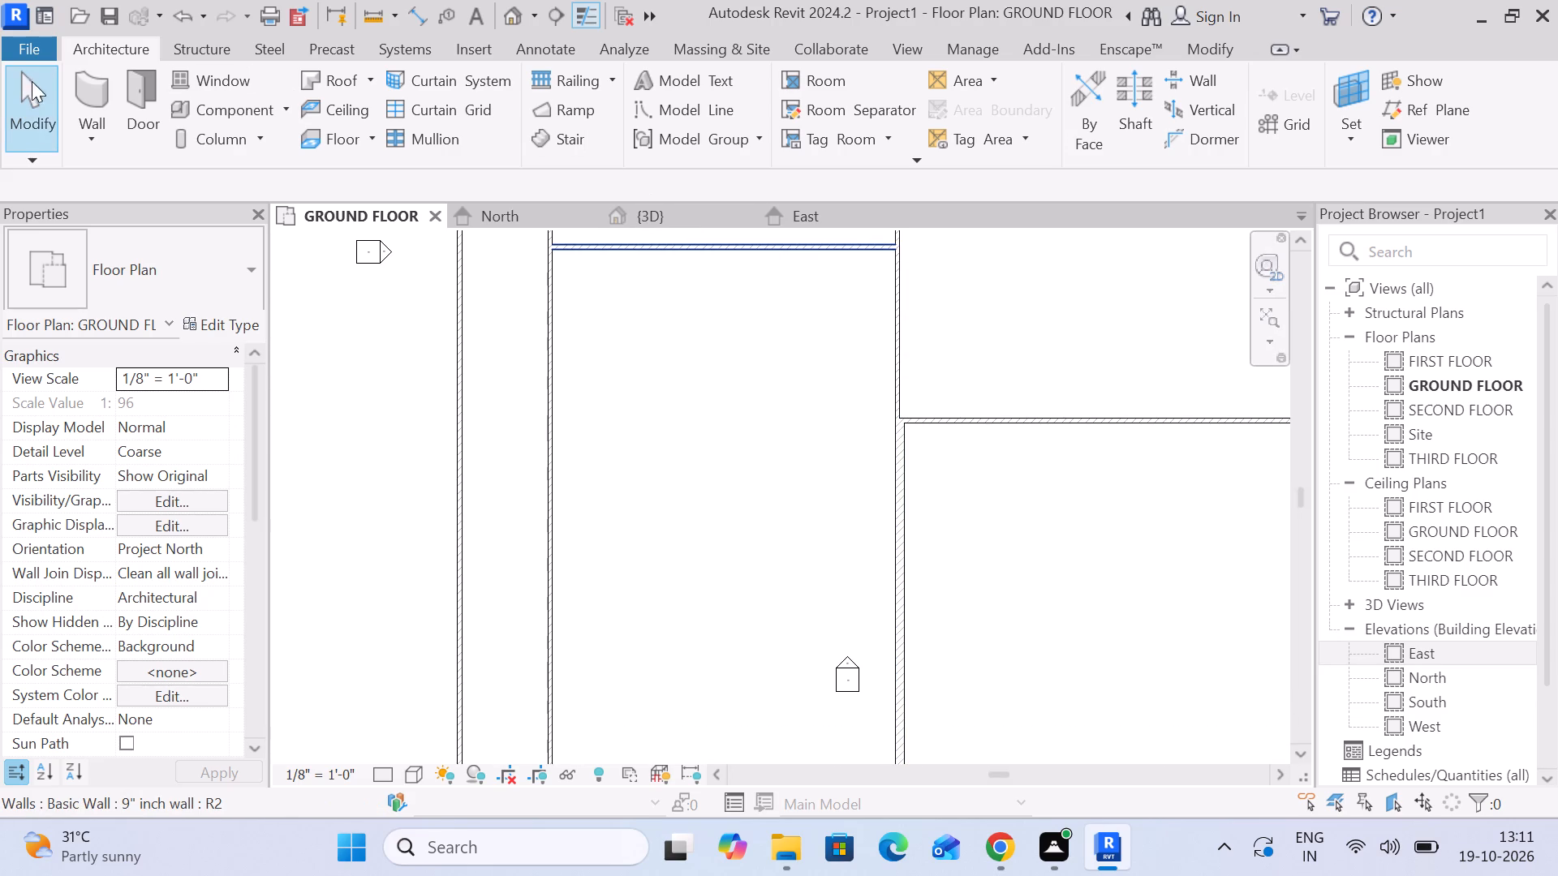
pyautogui.click(84, 130)
pyautogui.click(140, 169)
pyautogui.scroll(4, 515, 274)
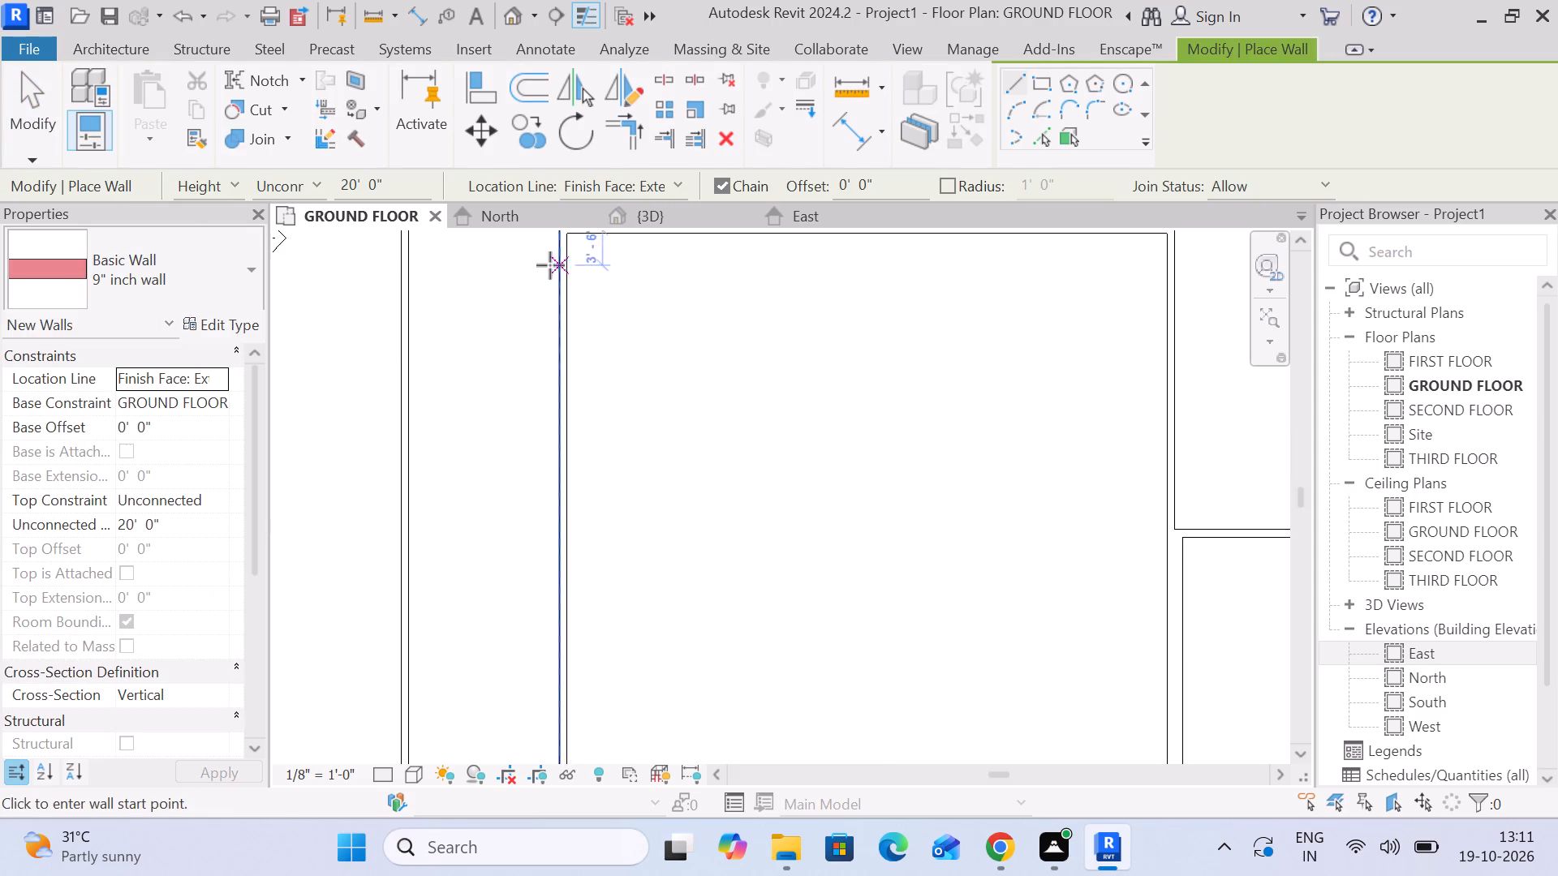
pyautogui.moveTo(590, 257); pyautogui.dragTo(591, 371, button='middle')
pyautogui.scroll(4, 584, 363)
pyautogui.click(562, 336)
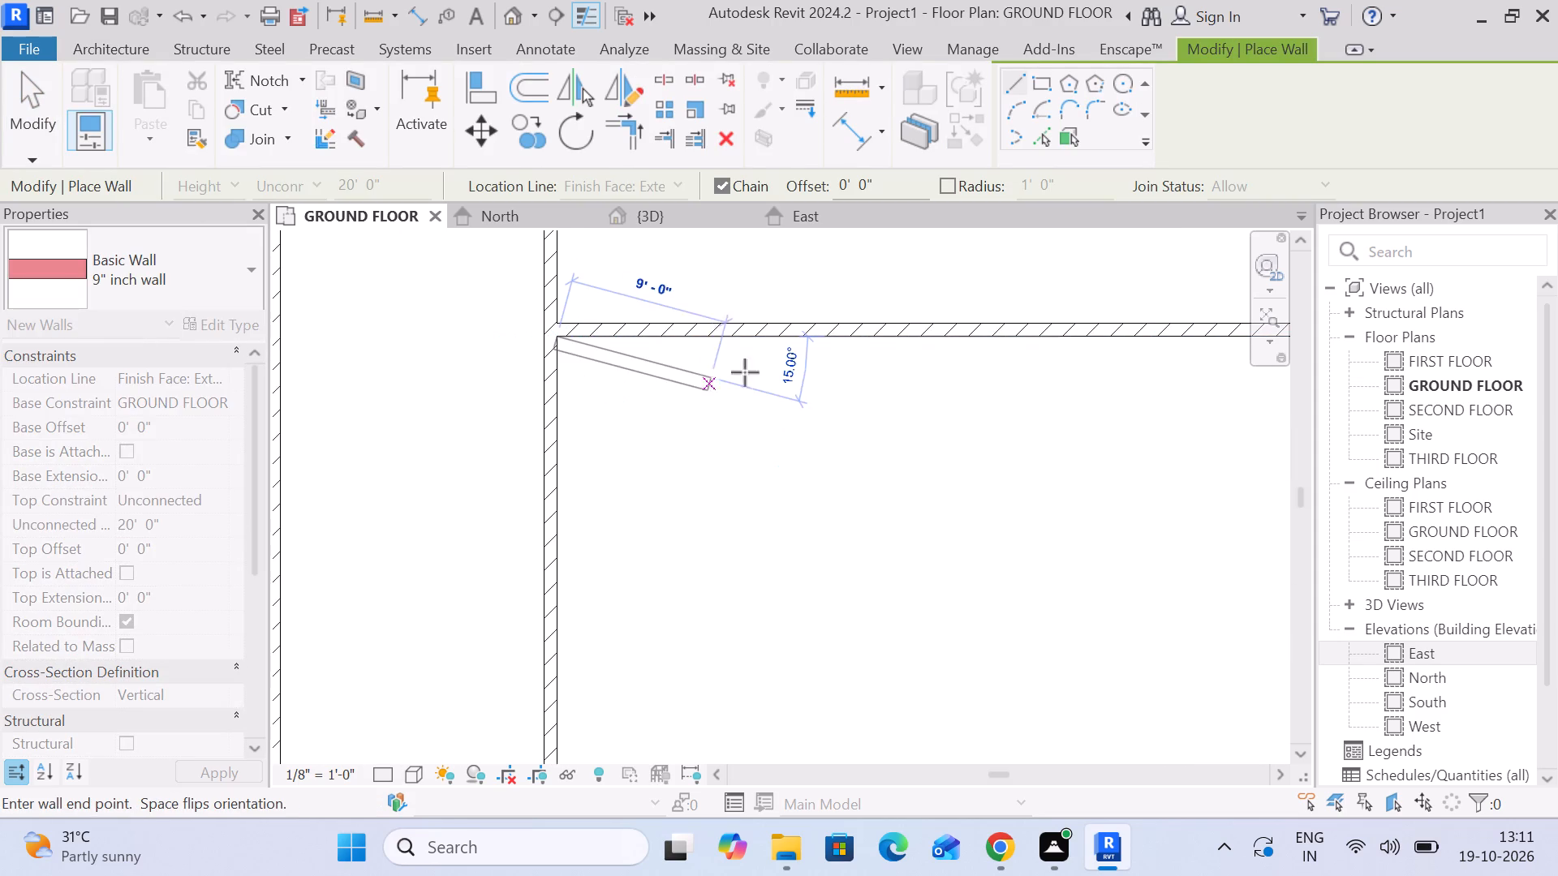
pyautogui.scroll(-3, 880, 368)
pyautogui.moveTo(889, 368); pyautogui.dragTo(533, 308, button='middle')
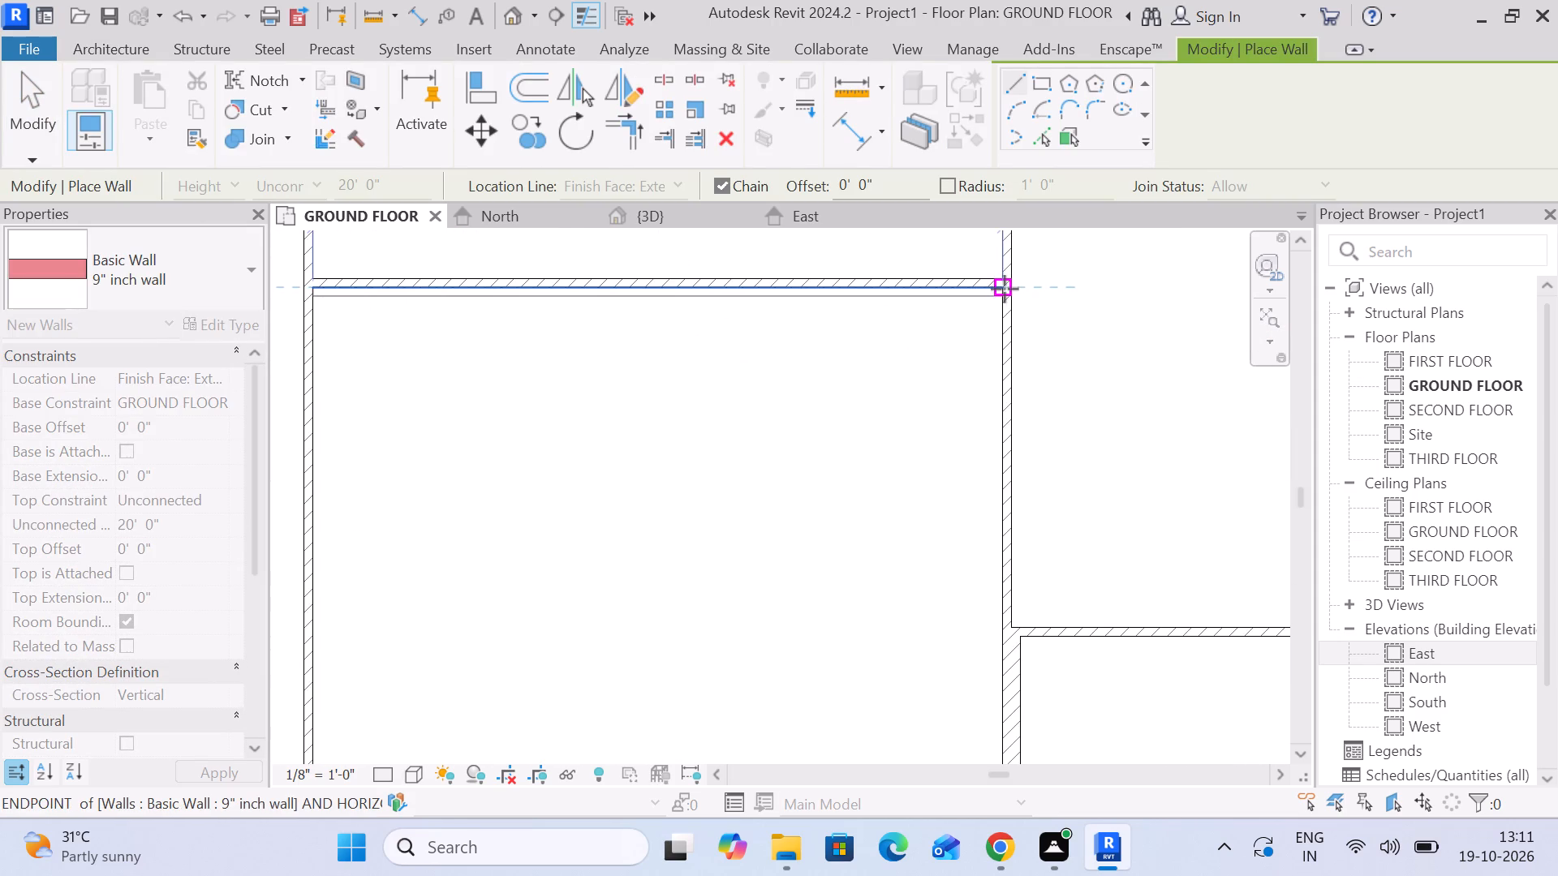
pyautogui.click(1005, 289)
pyautogui.moveTo(32, 103); pyautogui.dragTo(39, 112)
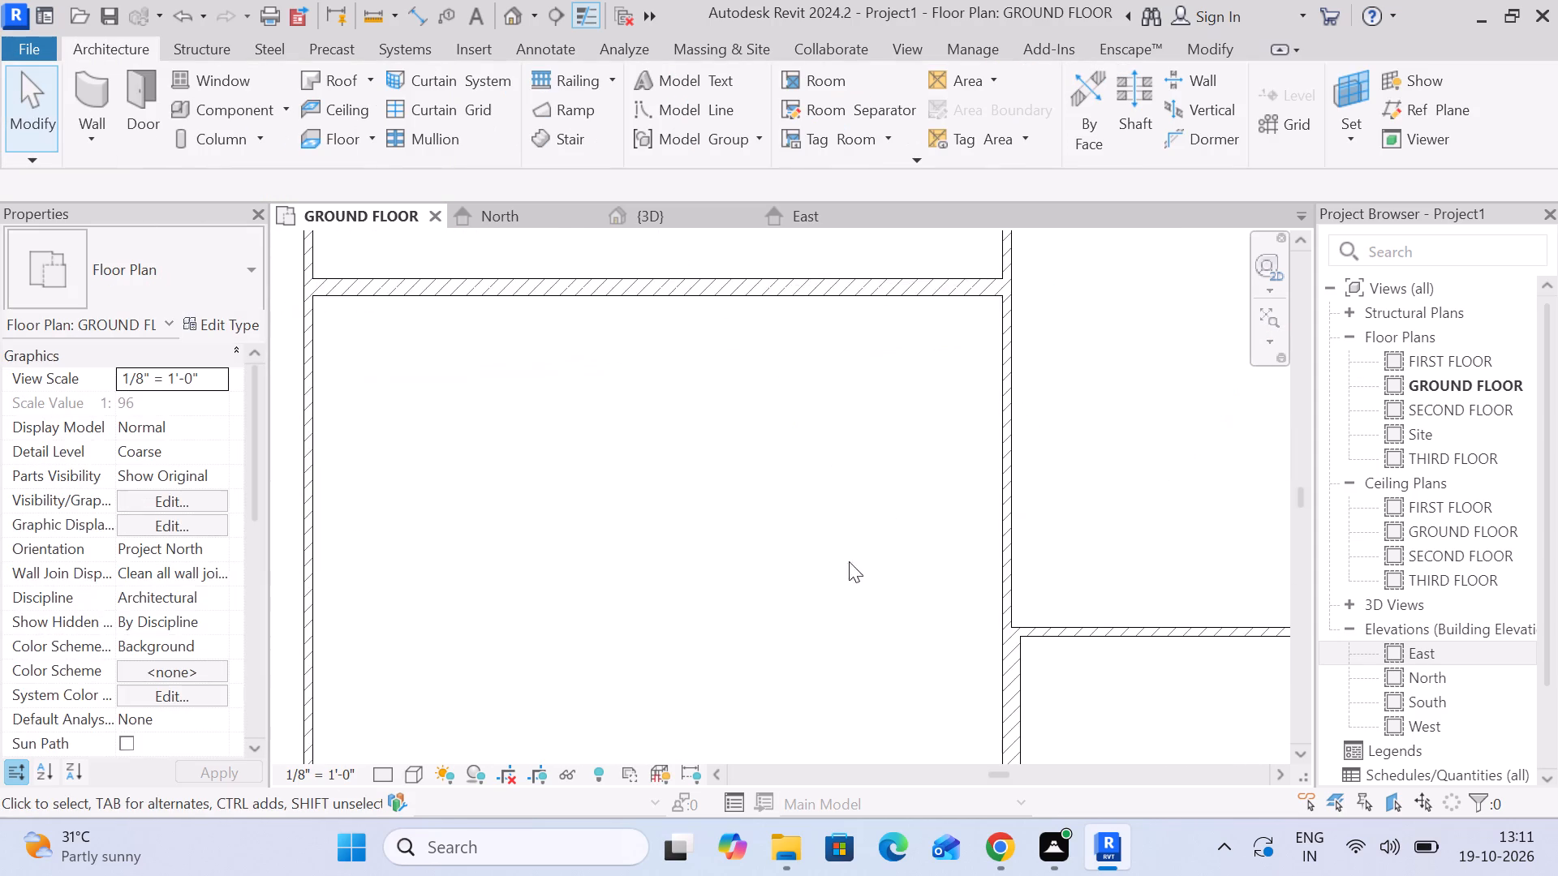
# Examine the thickened partition and its junctions with the western block's side walls on the GROUND FLOOR plan.
pyautogui.scroll(-3, 889, 547)
pyautogui.moveTo(884, 518); pyautogui.dragTo(952, 436, button='middle')
pyautogui.moveTo(673, 320); pyautogui.dragTo(648, 336, button='middle')
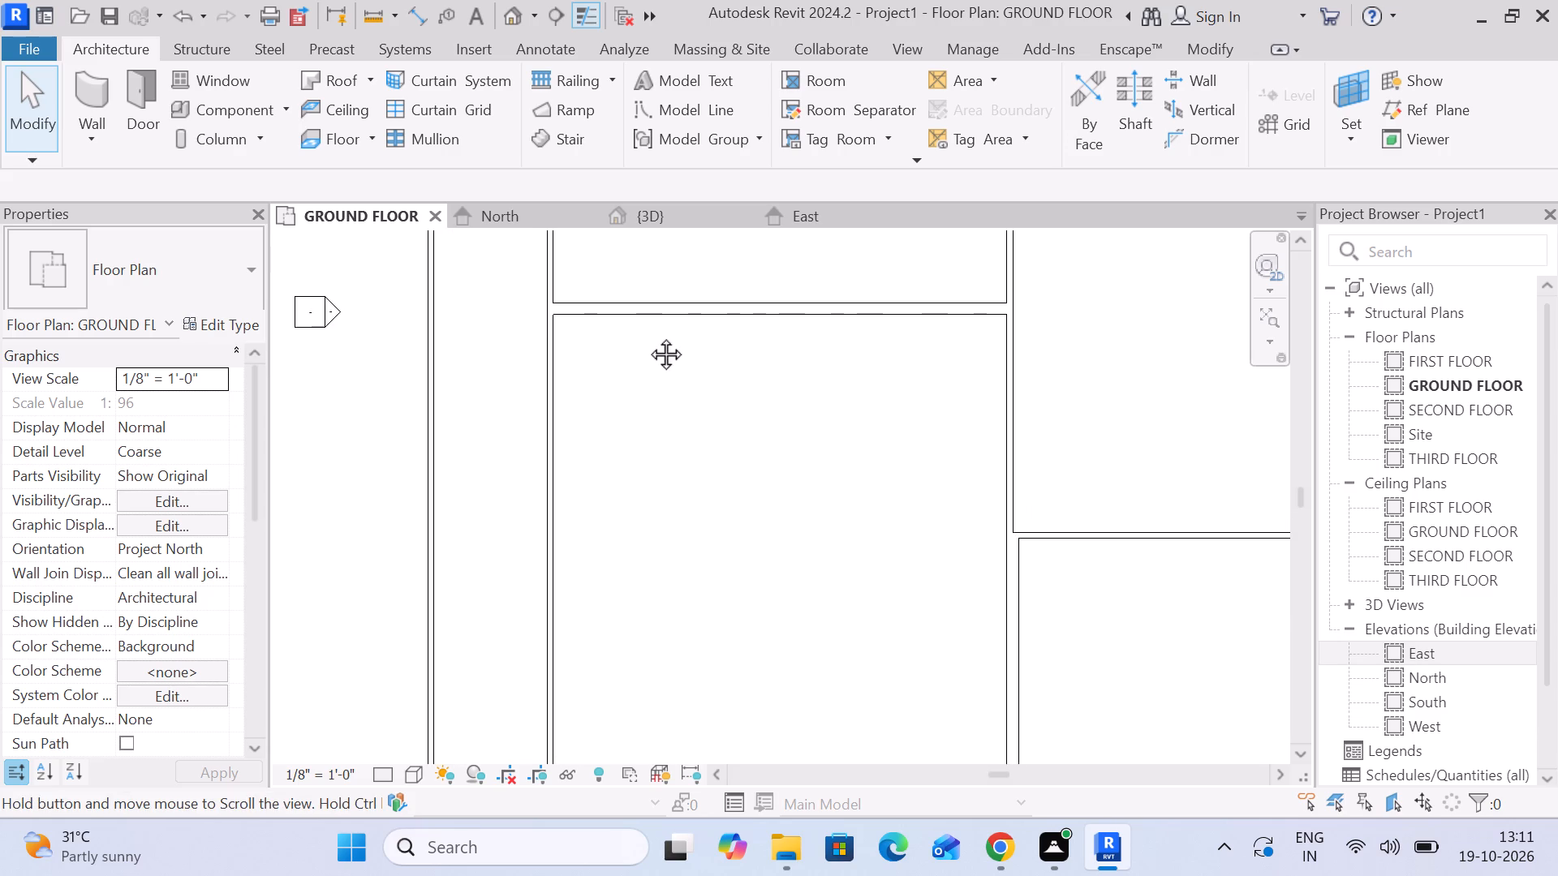
pyautogui.moveTo(648, 336); pyautogui.dragTo(647, 337, button='middle')
pyautogui.scroll(2, 724, 336)
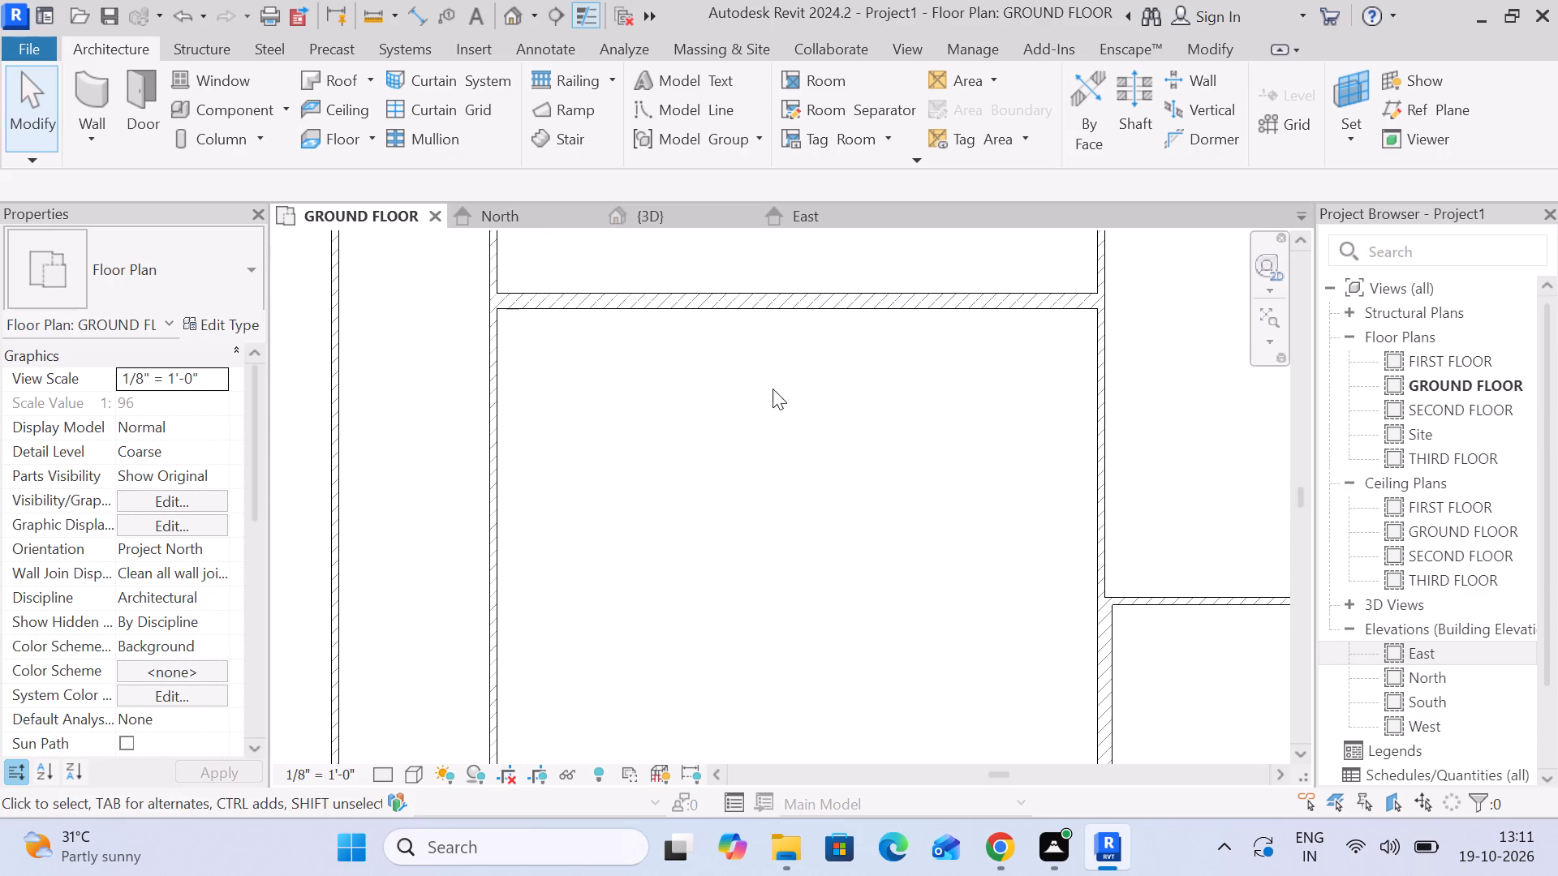
pyautogui.moveTo(798, 408); pyautogui.dragTo(739, 406, button='middle')
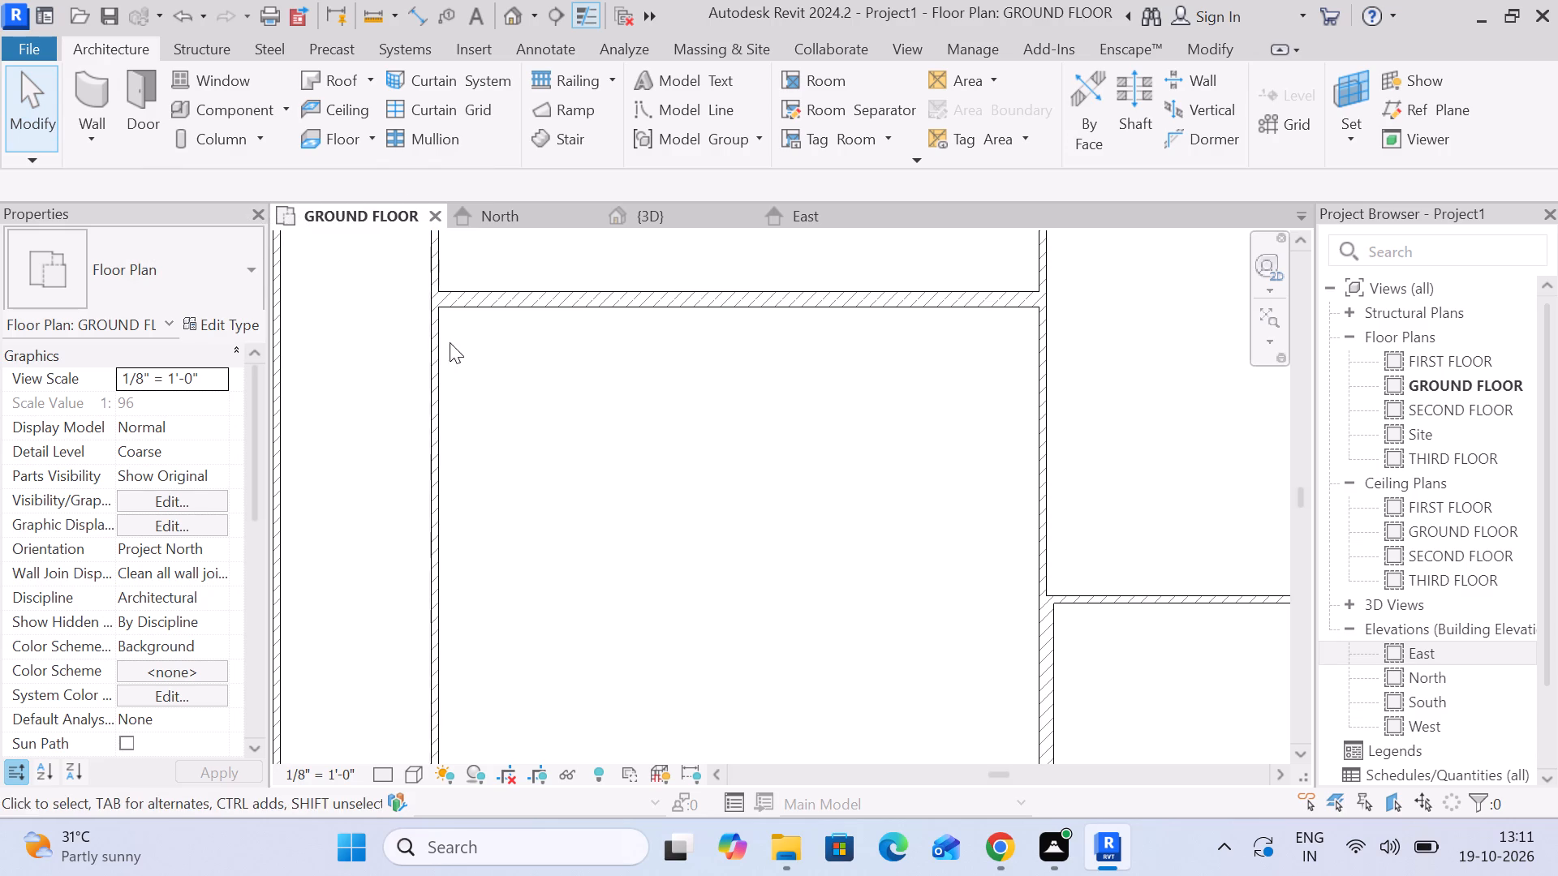
pyautogui.moveTo(540, 379); pyautogui.dragTo(495, 371, button='middle')
pyautogui.moveTo(700, 539); pyautogui.dragTo(686, 478, button='middle')
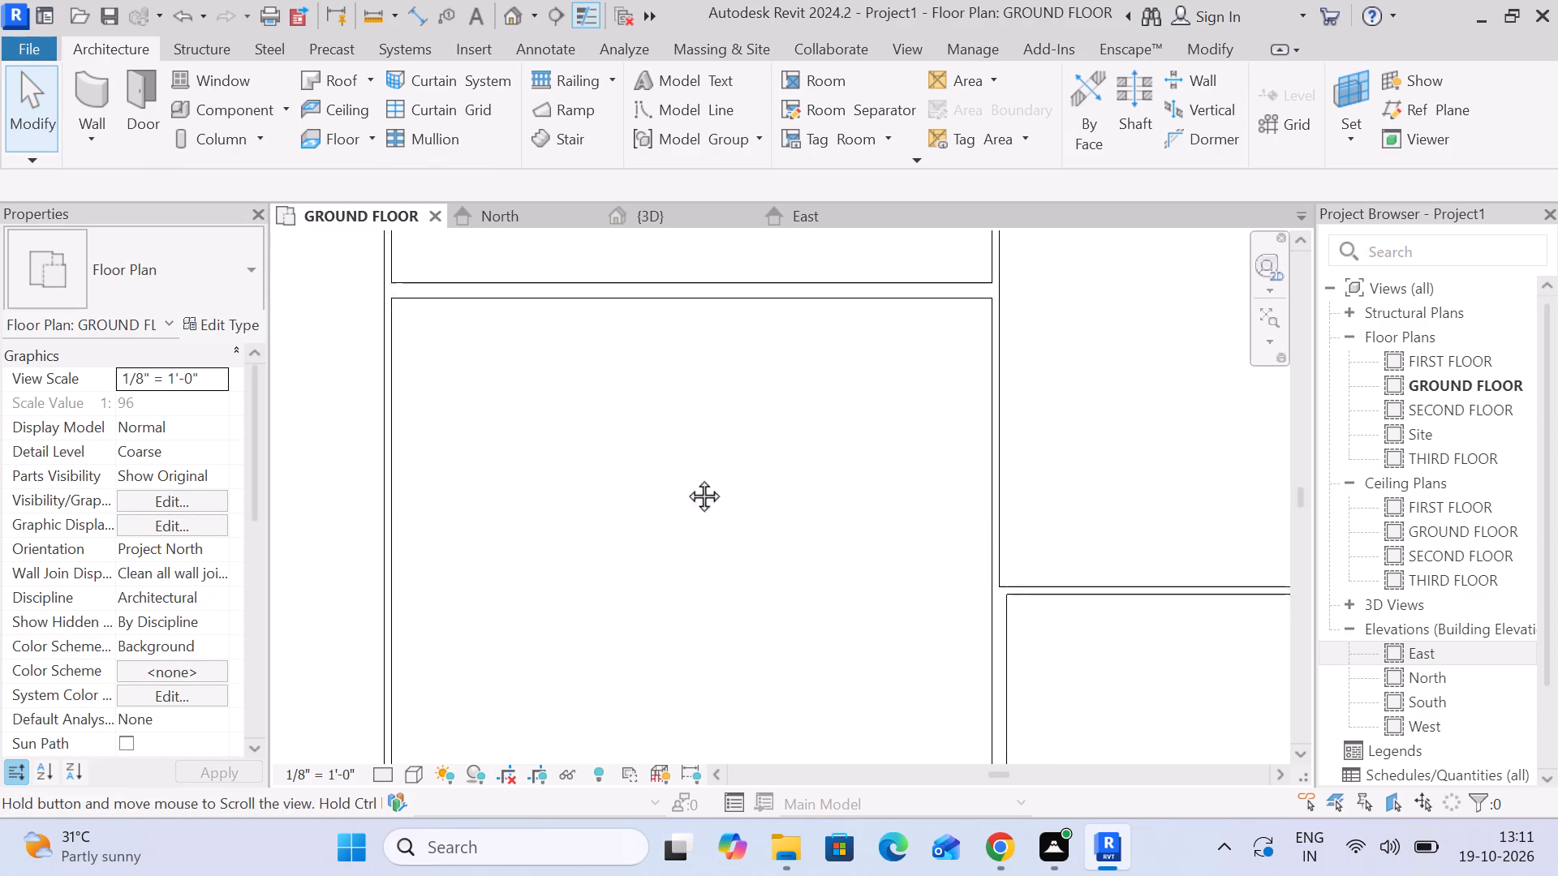
pyautogui.moveTo(686, 478); pyautogui.dragTo(674, 400, button='middle')
# Draw a 9" inch wall, 20' 0" high and 59' 3" long, across the western block about 10' 0" north of its south wall.
pyautogui.scroll(-5, 674, 397)
pyautogui.moveTo(699, 450); pyautogui.dragTo(724, 273, button='middle')
pyautogui.scroll(4, 820, 585)
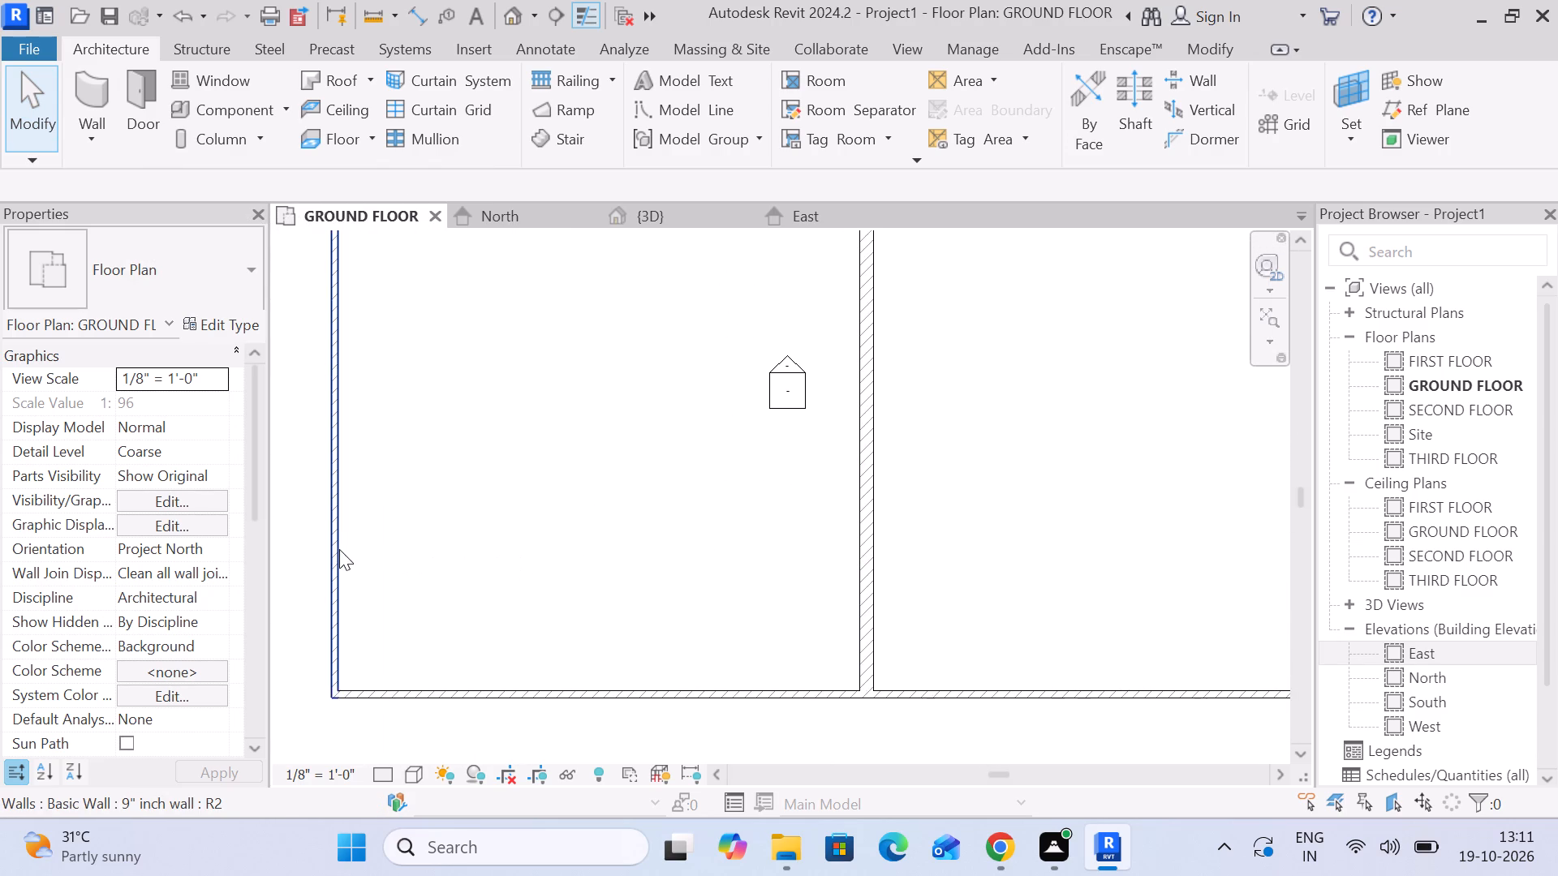
pyautogui.moveTo(372, 564); pyautogui.dragTo(343, 510, button='middle')
pyautogui.scroll(-2, 452, 519)
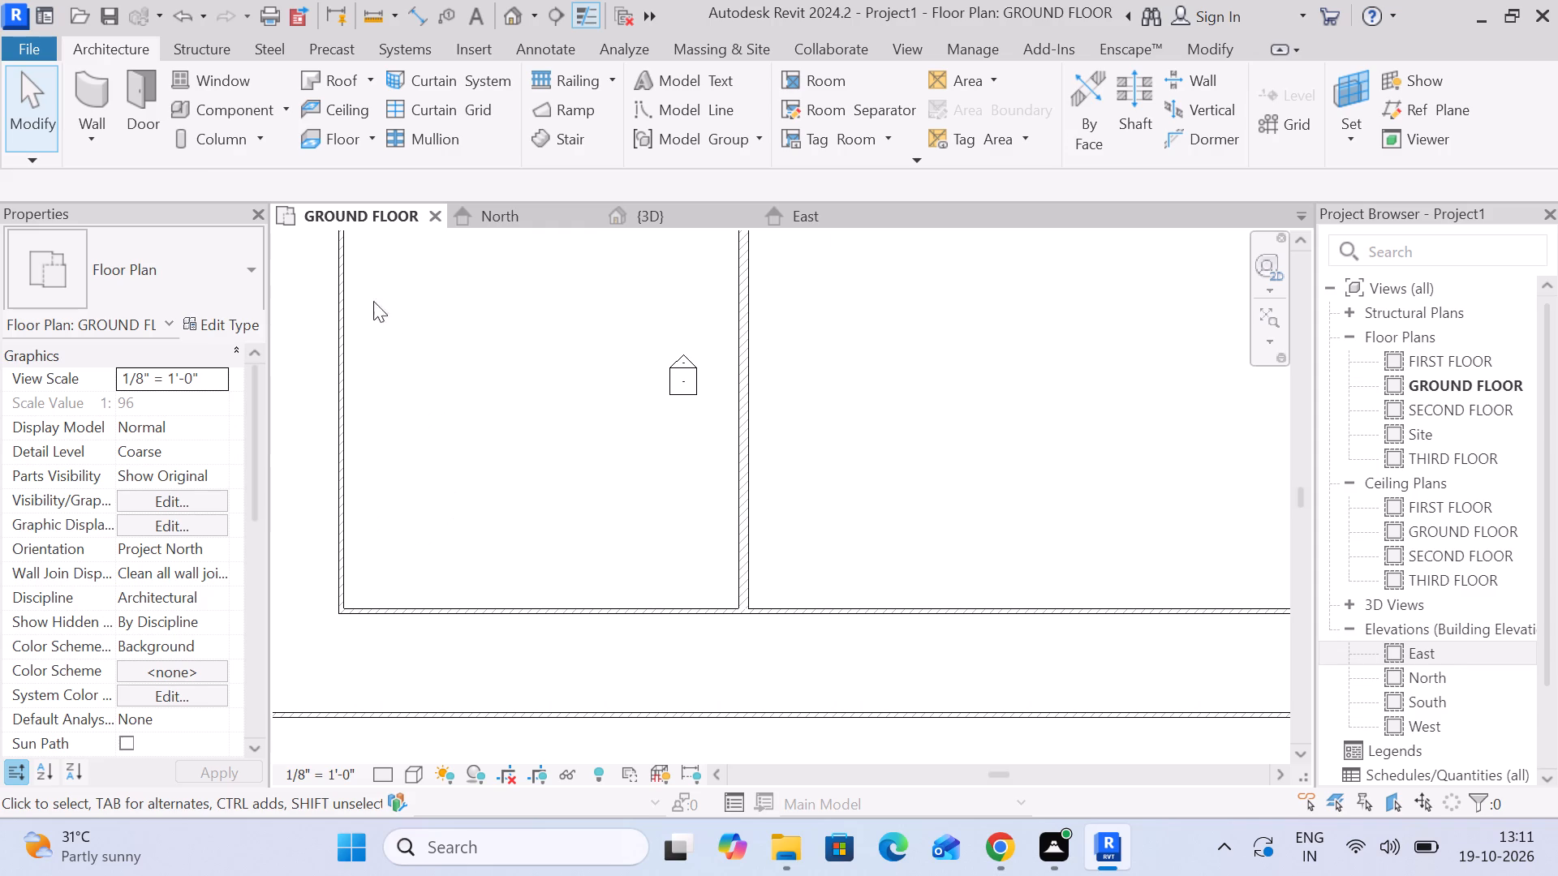
pyautogui.click(96, 141)
pyautogui.click(100, 172)
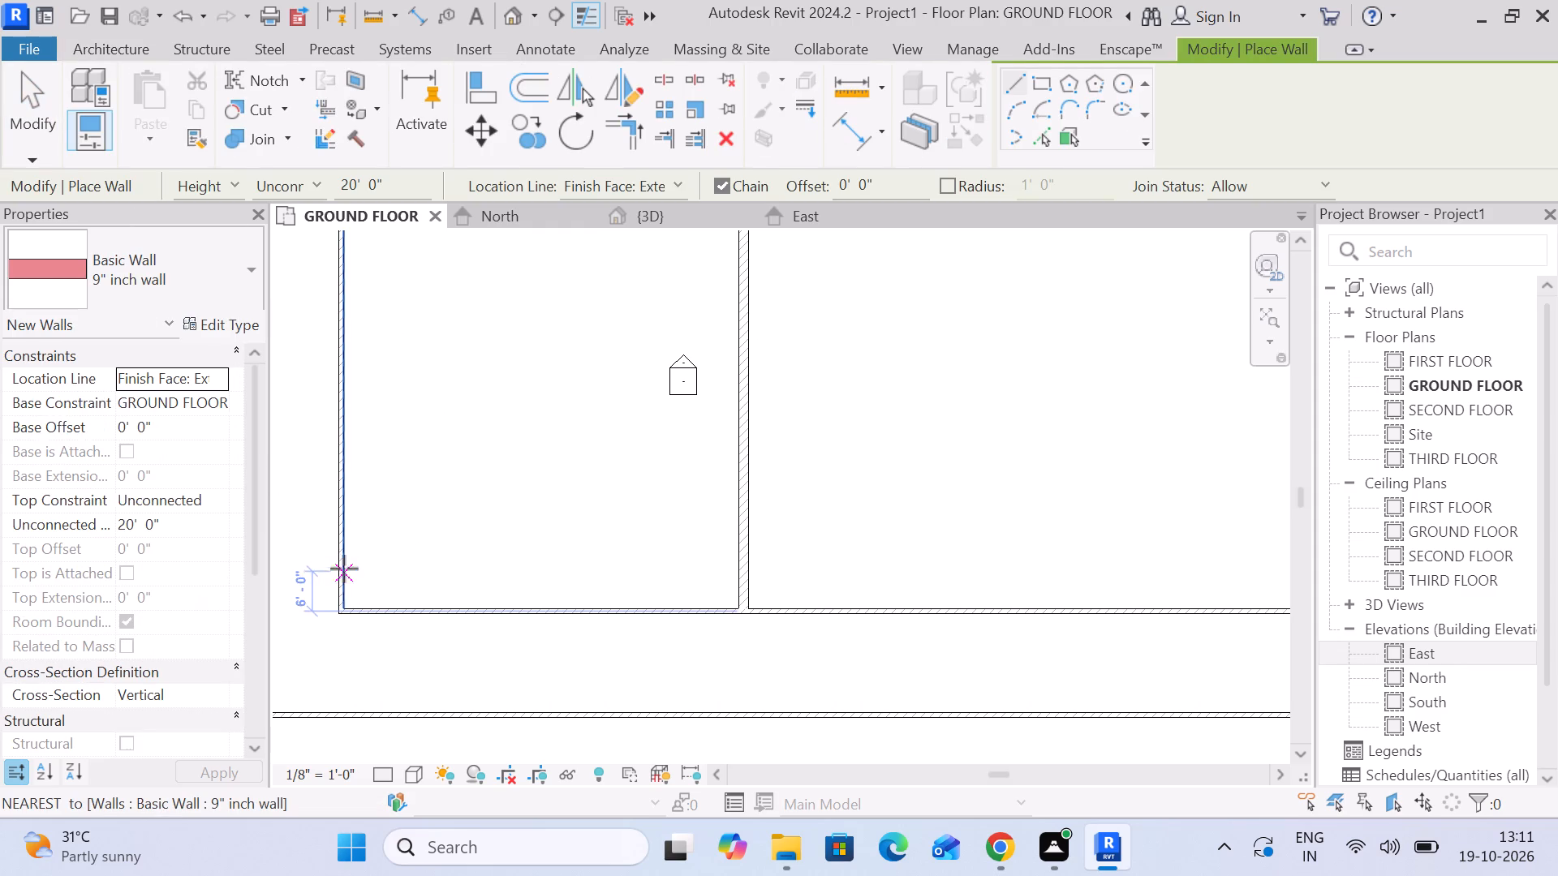
pyautogui.scroll(3, 347, 595)
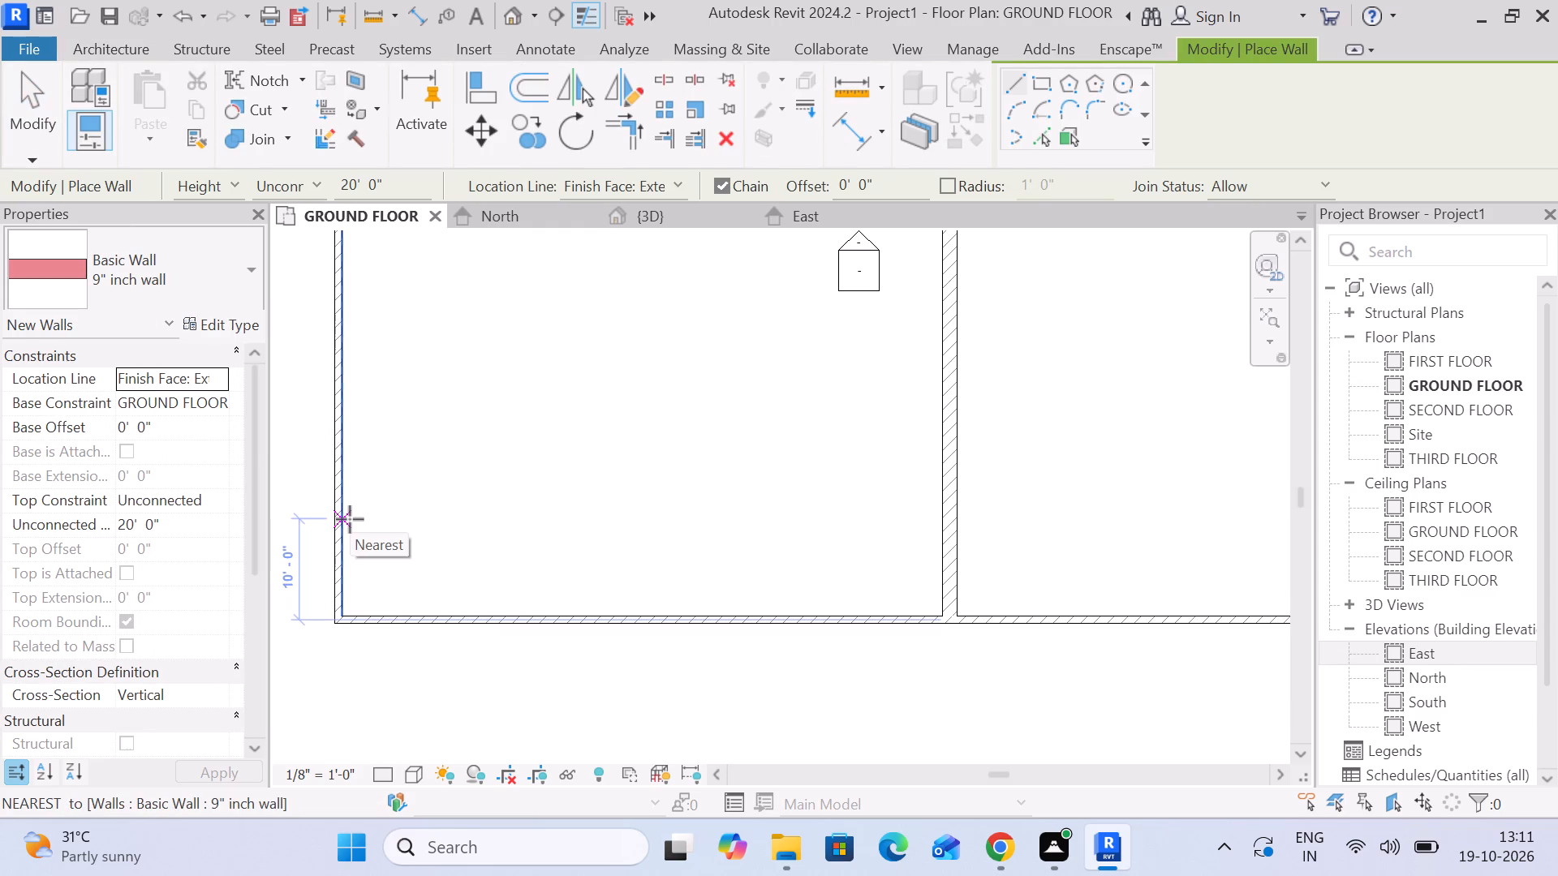
pyautogui.click(350, 519)
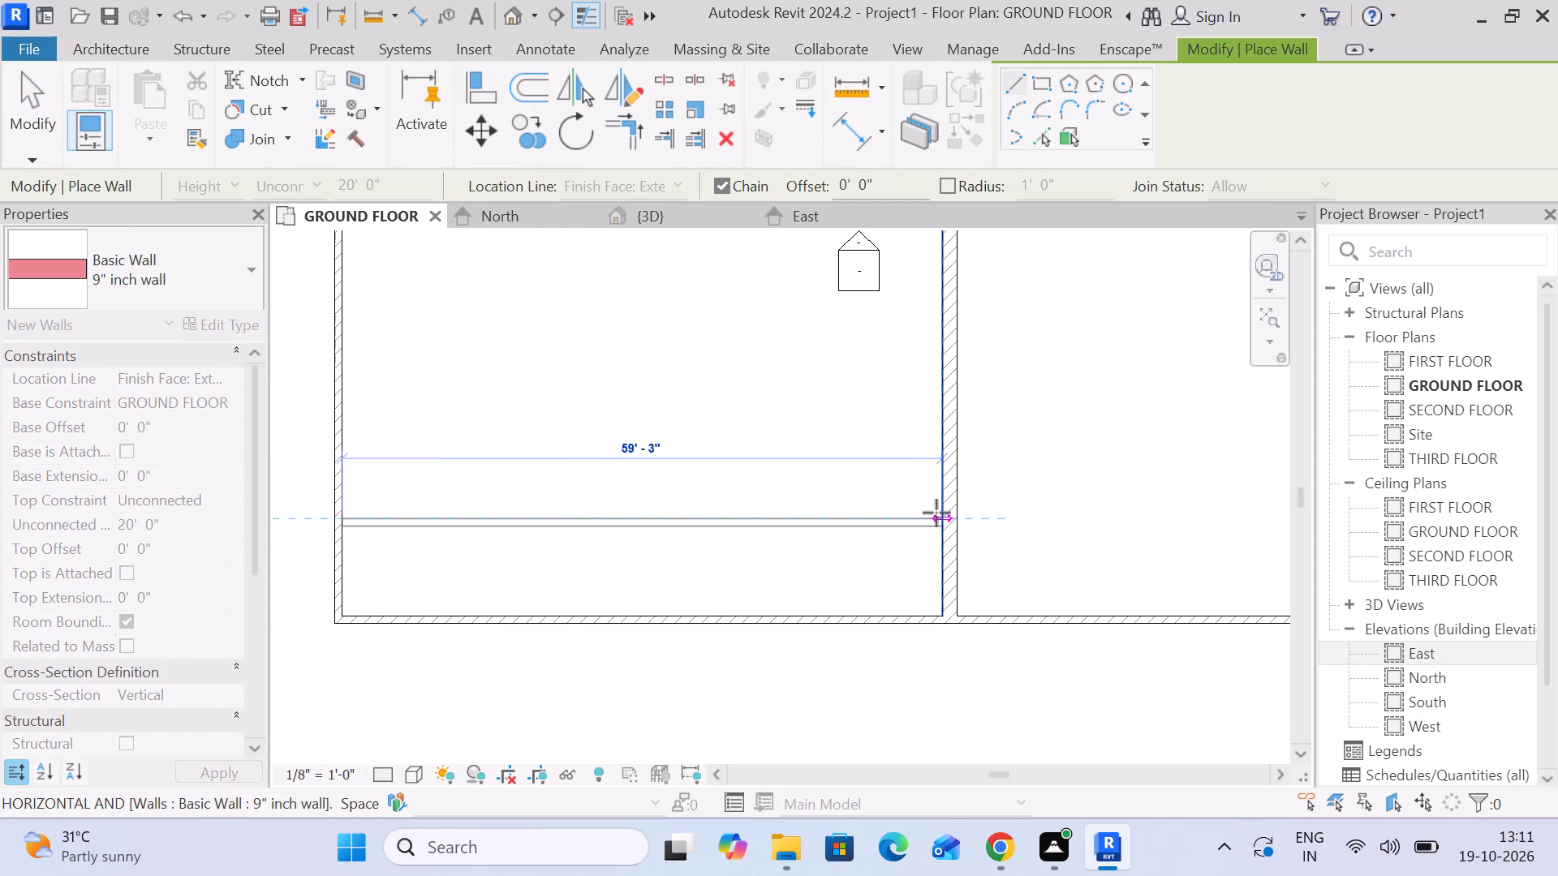
pyautogui.press('space')
pyautogui.press('space')
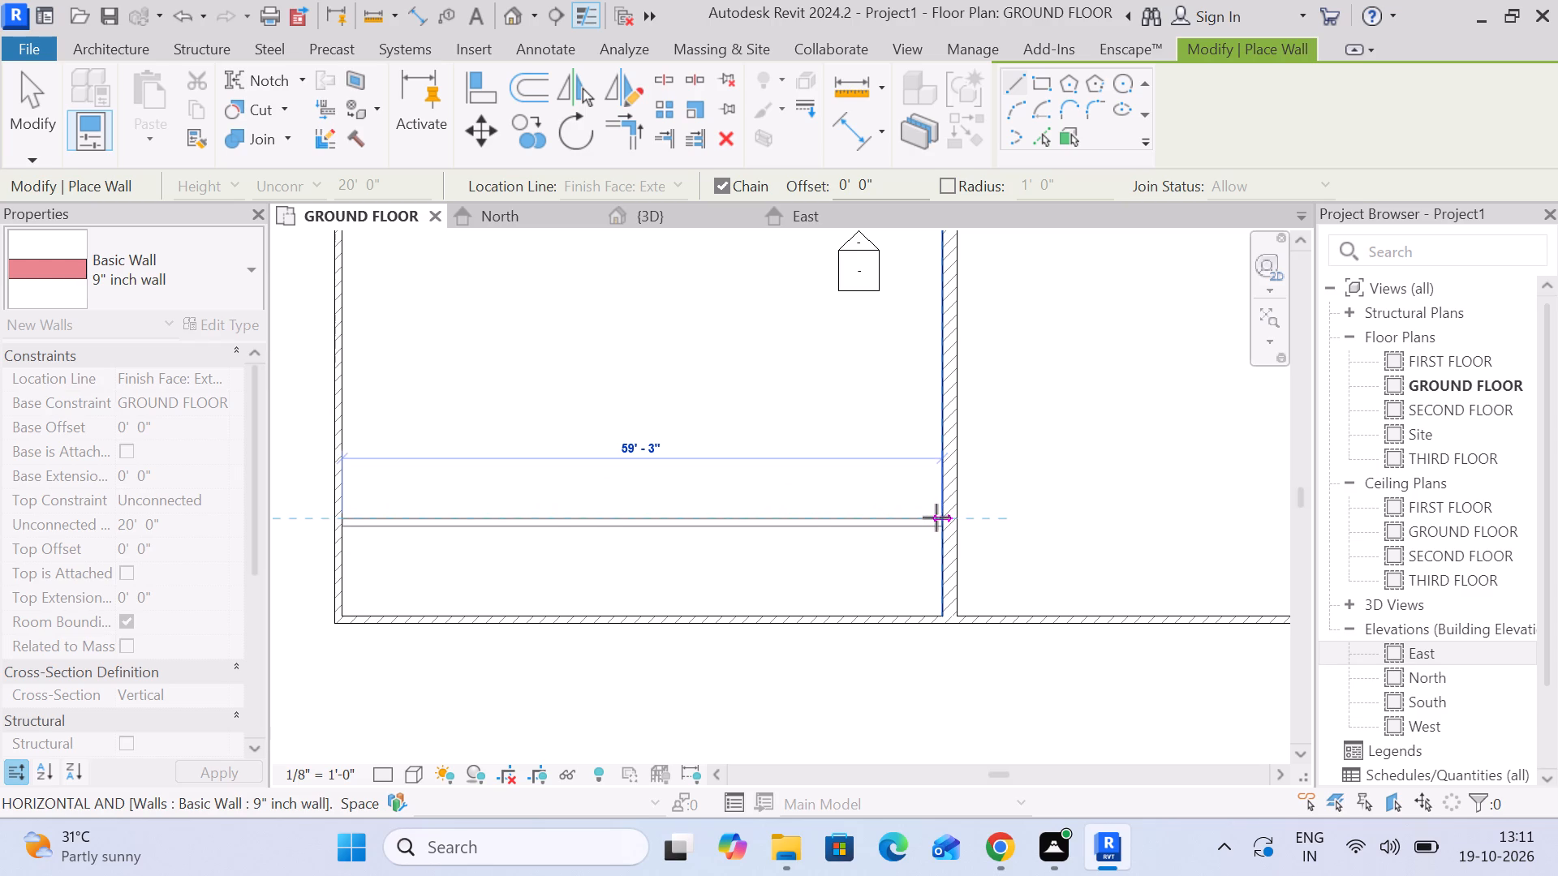
pyautogui.click(940, 519)
pyautogui.press('`')
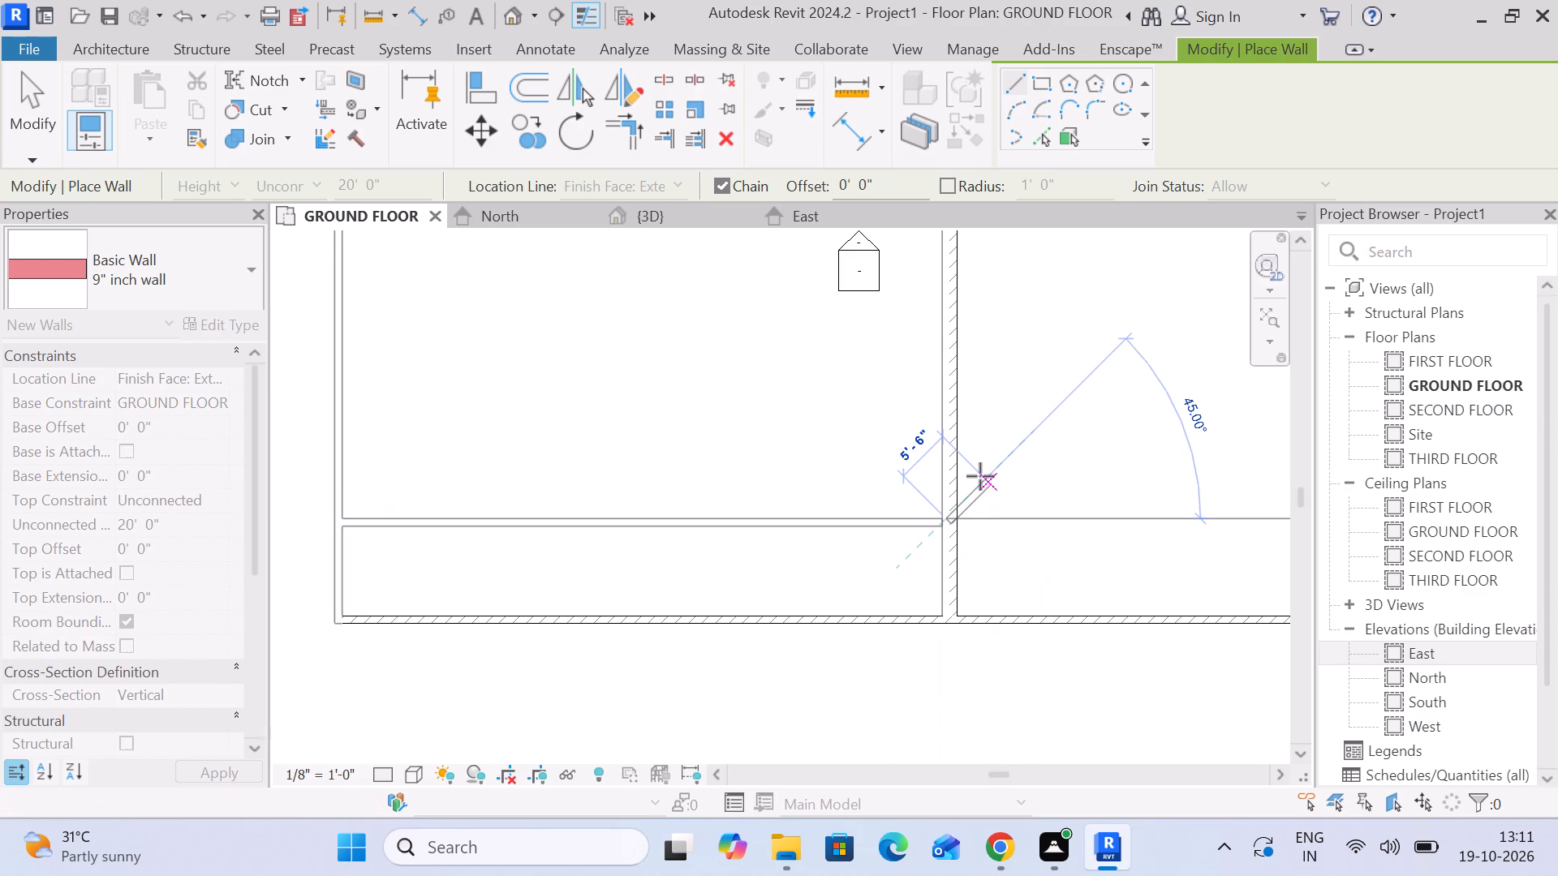
pyautogui.press('Escape')
# Draw a 20' 0" high 9" inch wall from the southeastern block's south wall to its north wall, about 10' 6" in from the east wall.
pyautogui.scroll(-4, 1001, 503)
pyautogui.moveTo(1058, 569); pyautogui.dragTo(919, 566, button='middle')
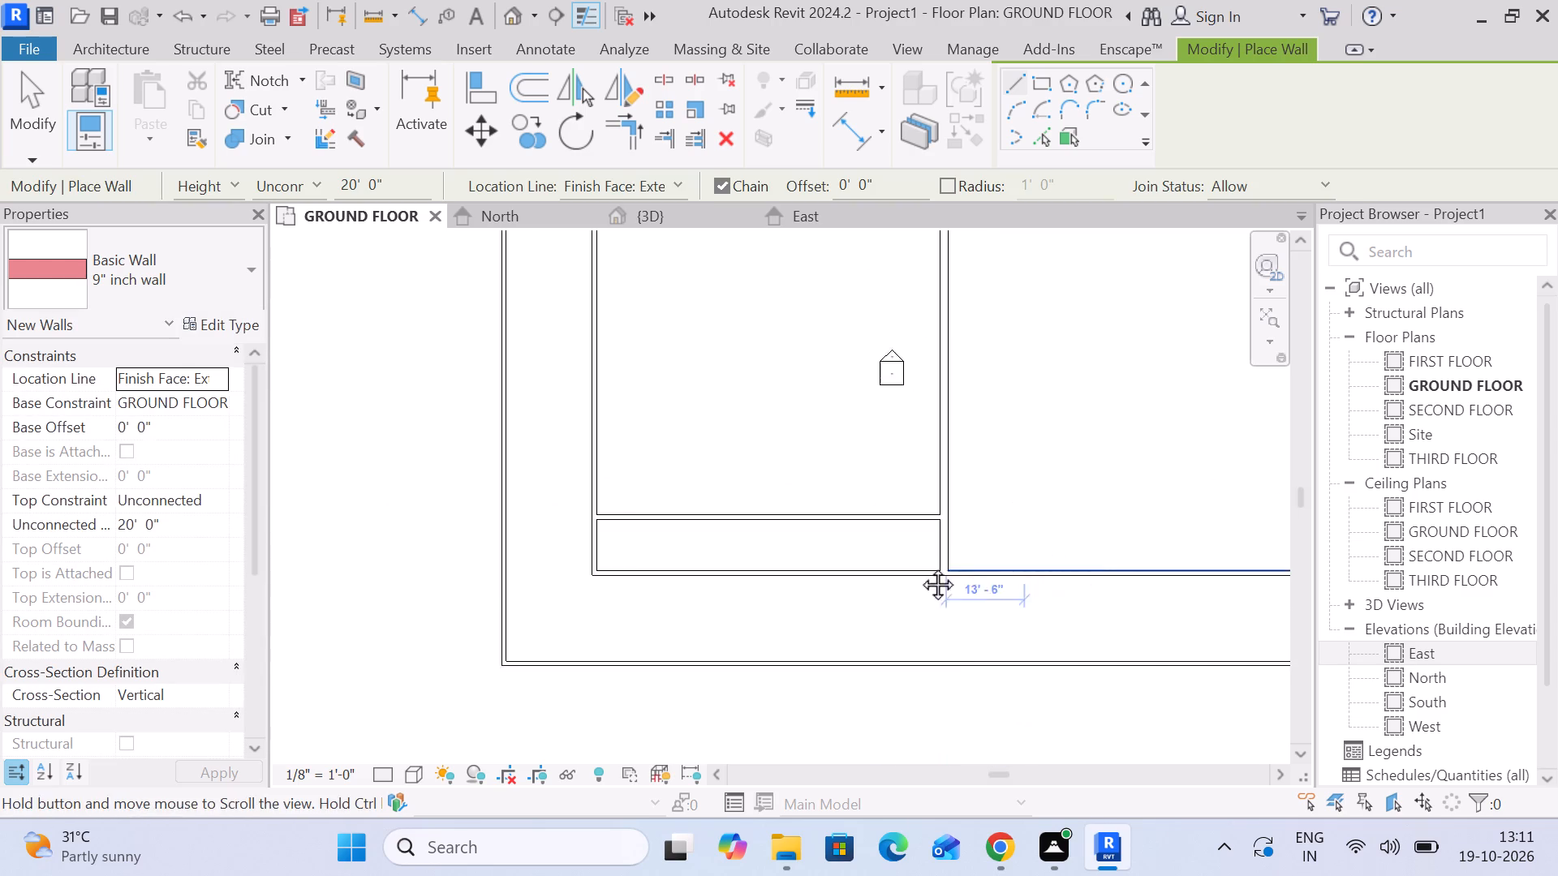
pyautogui.moveTo(919, 566); pyautogui.dragTo(878, 566, button='middle')
pyautogui.scroll(1, 878, 566)
pyautogui.scroll(-5, 877, 560)
pyautogui.moveTo(908, 548); pyautogui.dragTo(811, 660, button='middle')
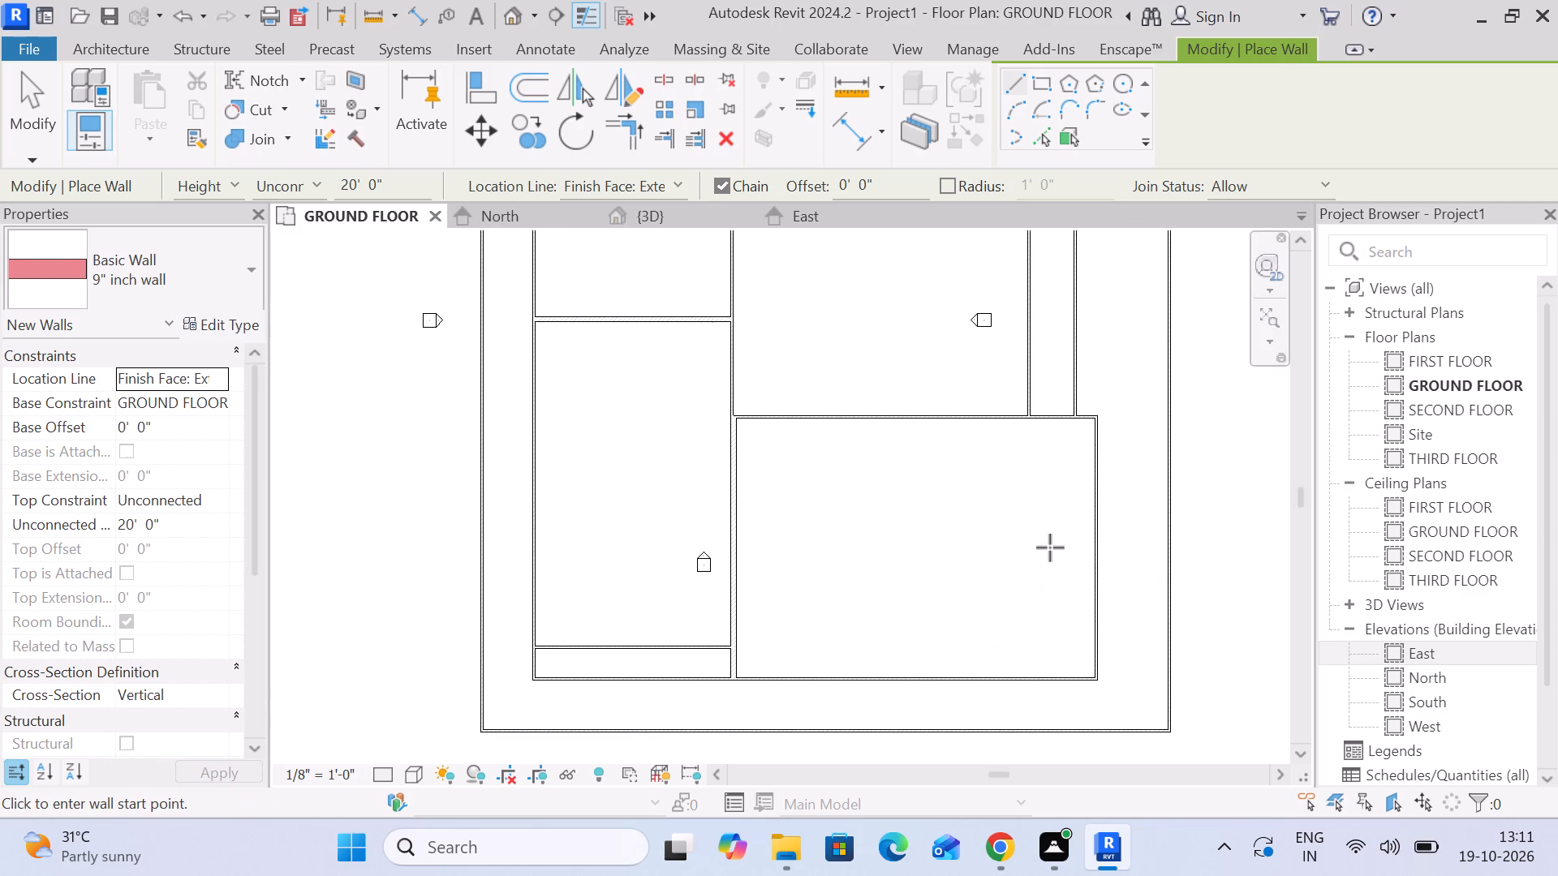
pyautogui.scroll(3, 1044, 575)
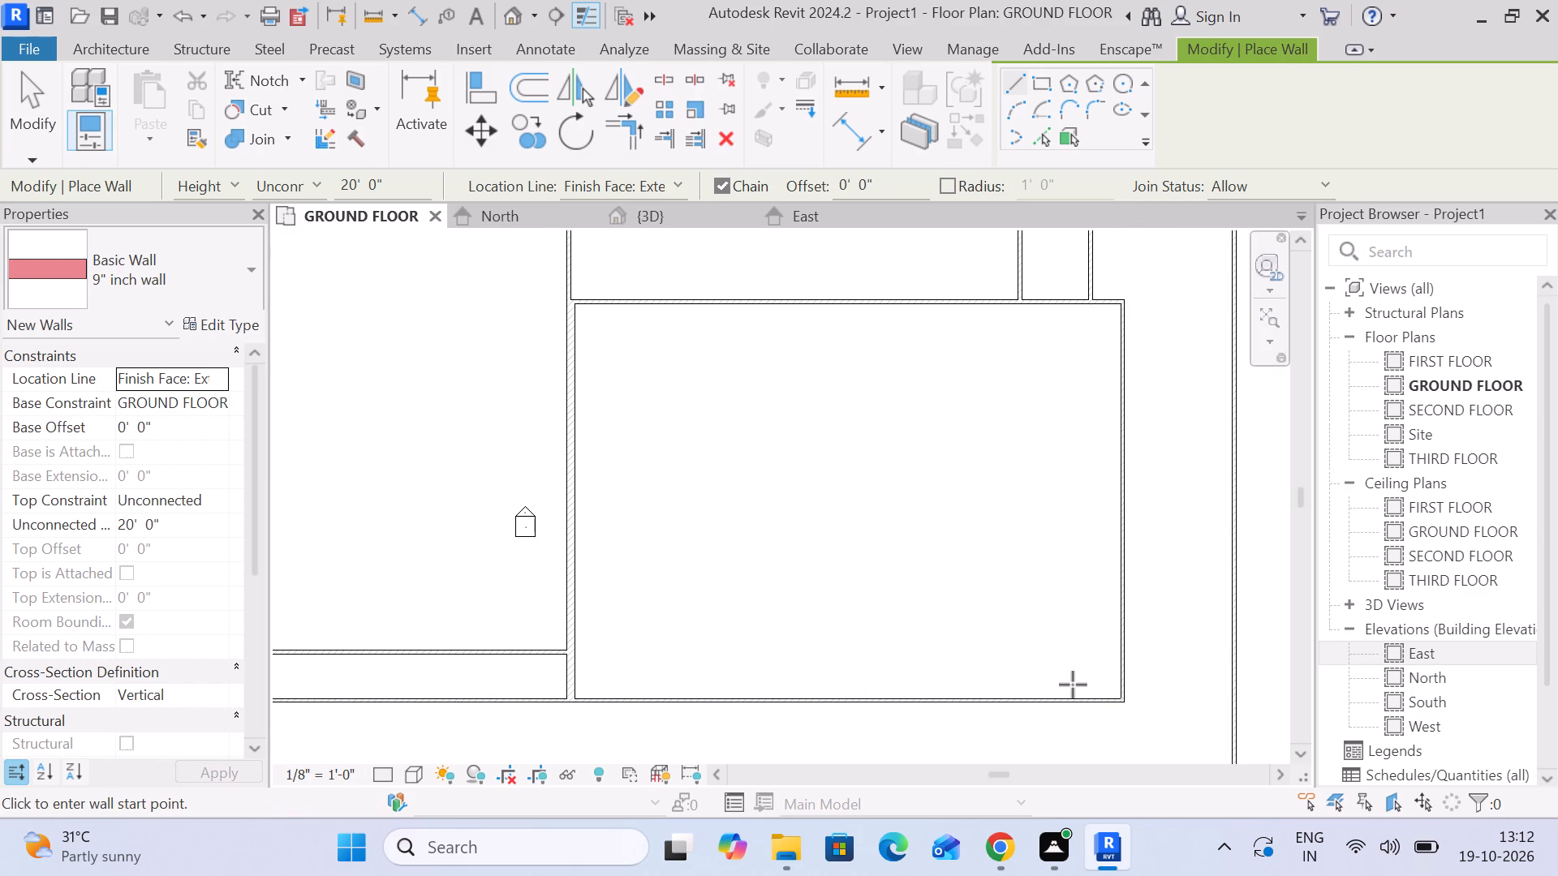
pyautogui.scroll(3, 1123, 704)
pyautogui.middleClick(1124, 704)
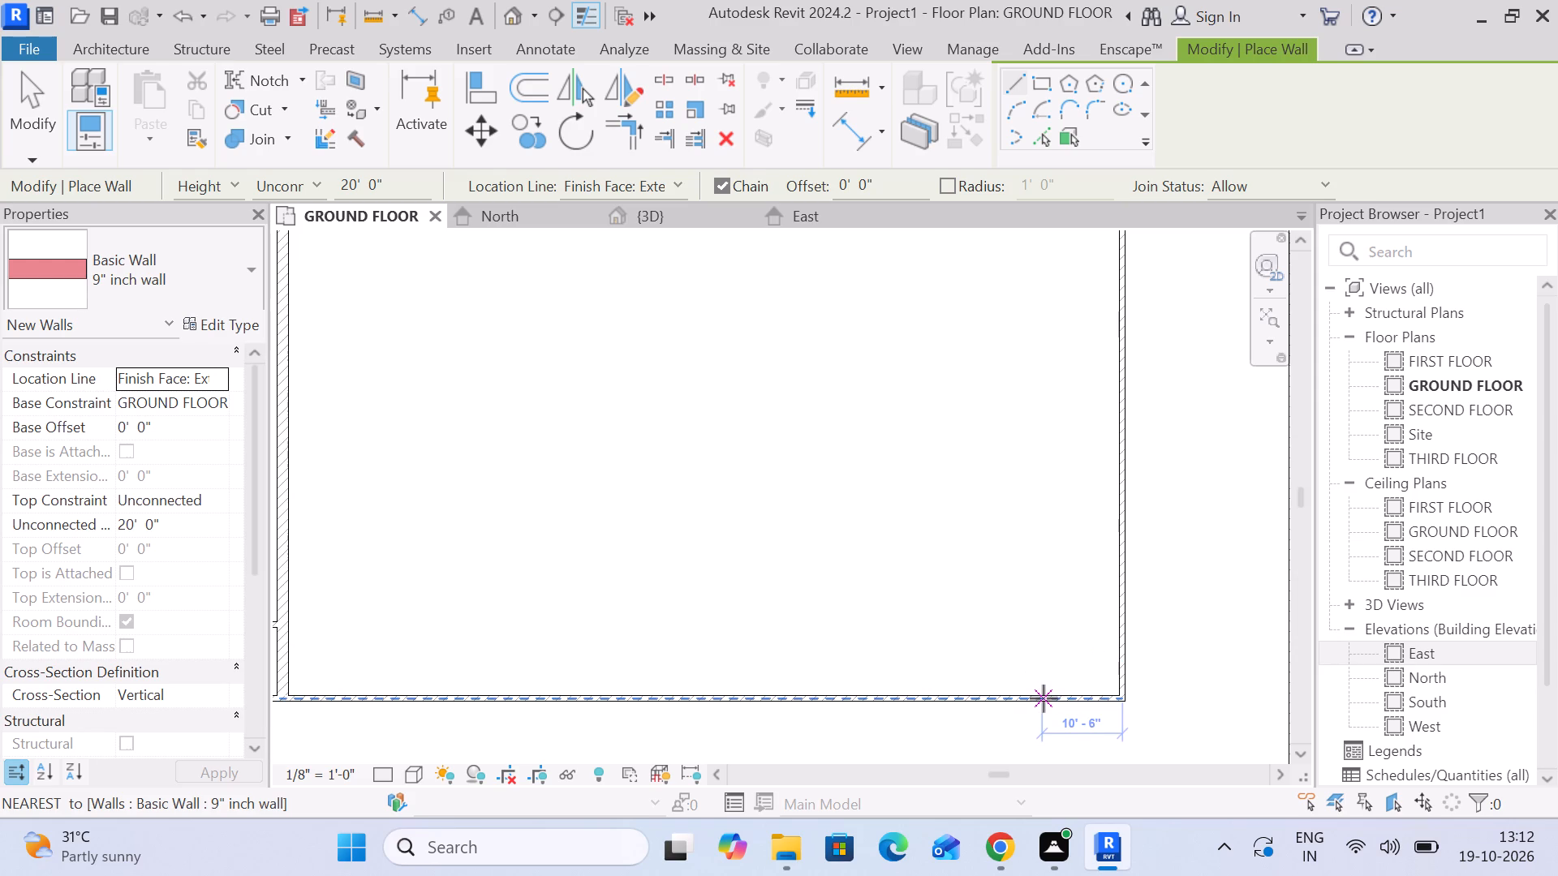
pyautogui.click(1046, 698)
pyautogui.scroll(-2, 1045, 530)
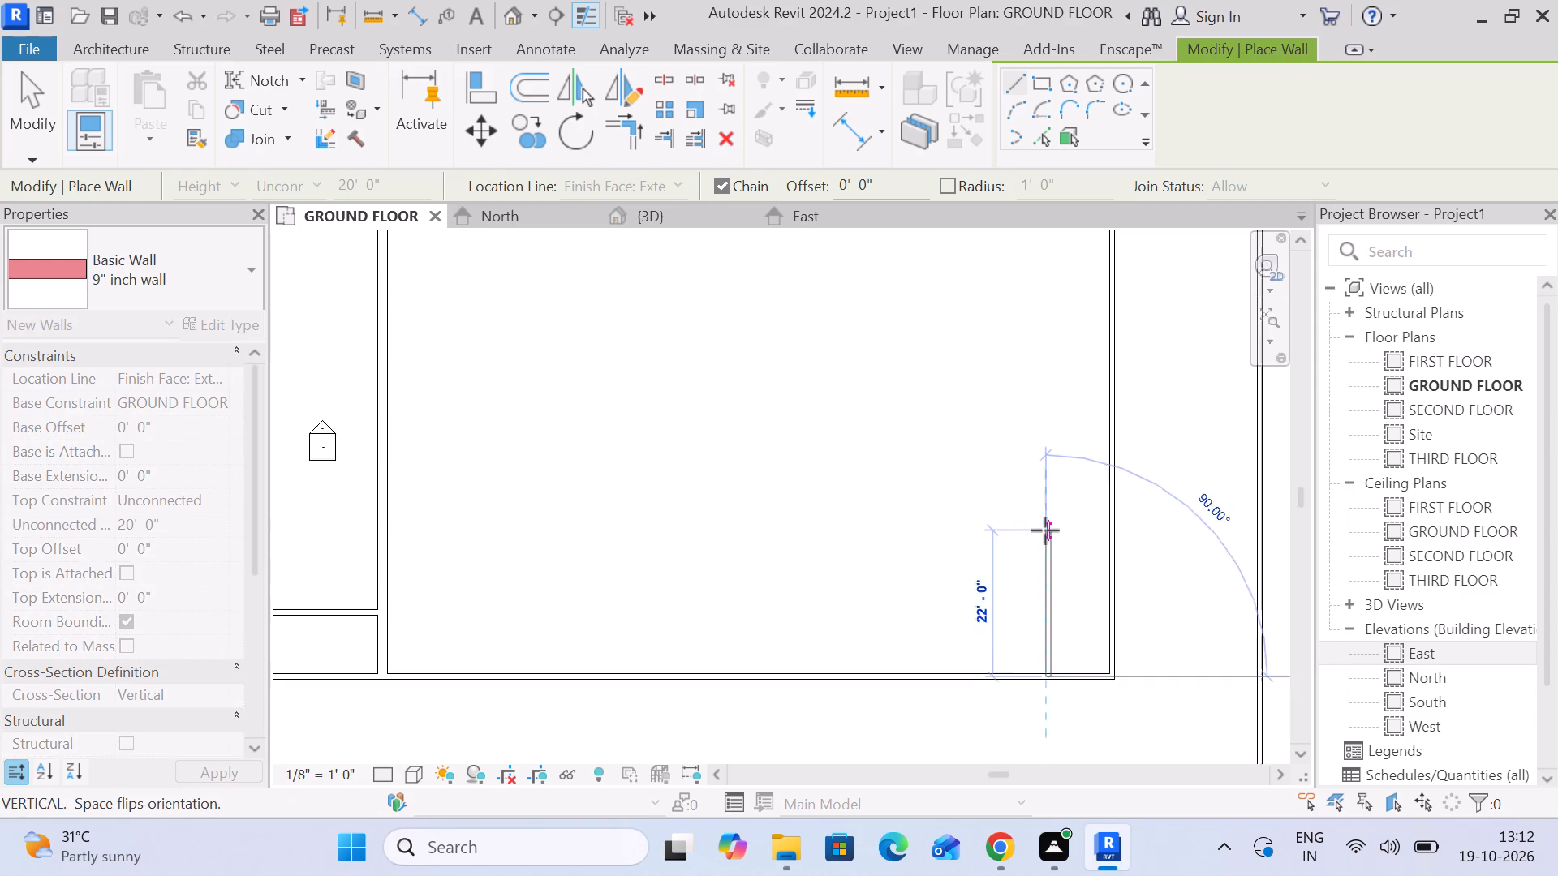
pyautogui.scroll(-2, 1045, 530)
pyautogui.moveTo(1040, 535); pyautogui.dragTo(1037, 694, button='middle')
pyautogui.scroll(1, 1040, 660)
pyautogui.scroll(4, 1057, 416)
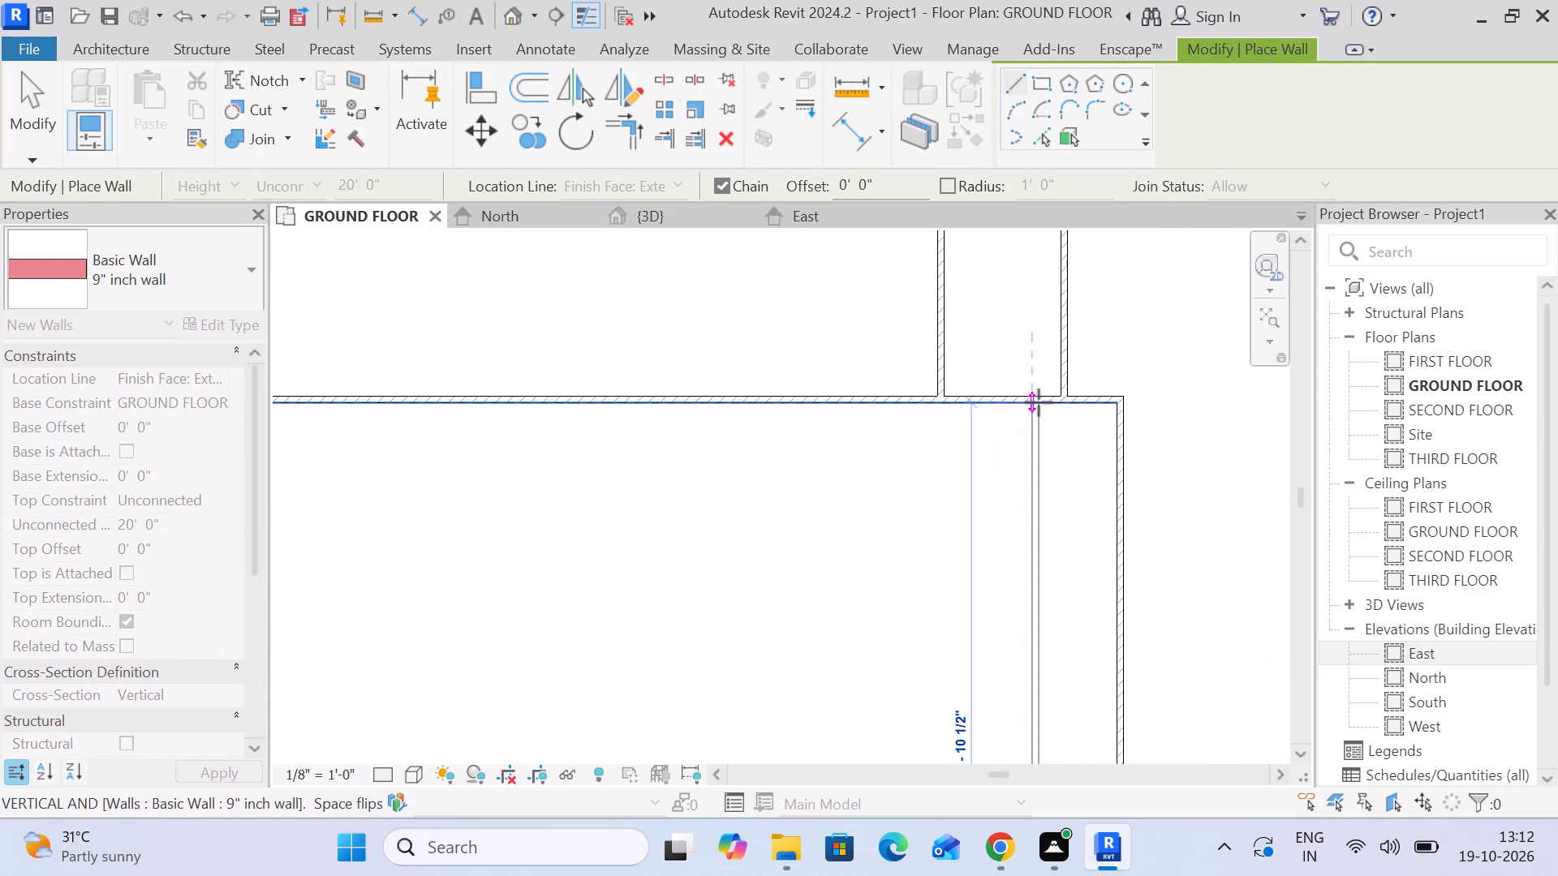
pyautogui.click(1031, 401)
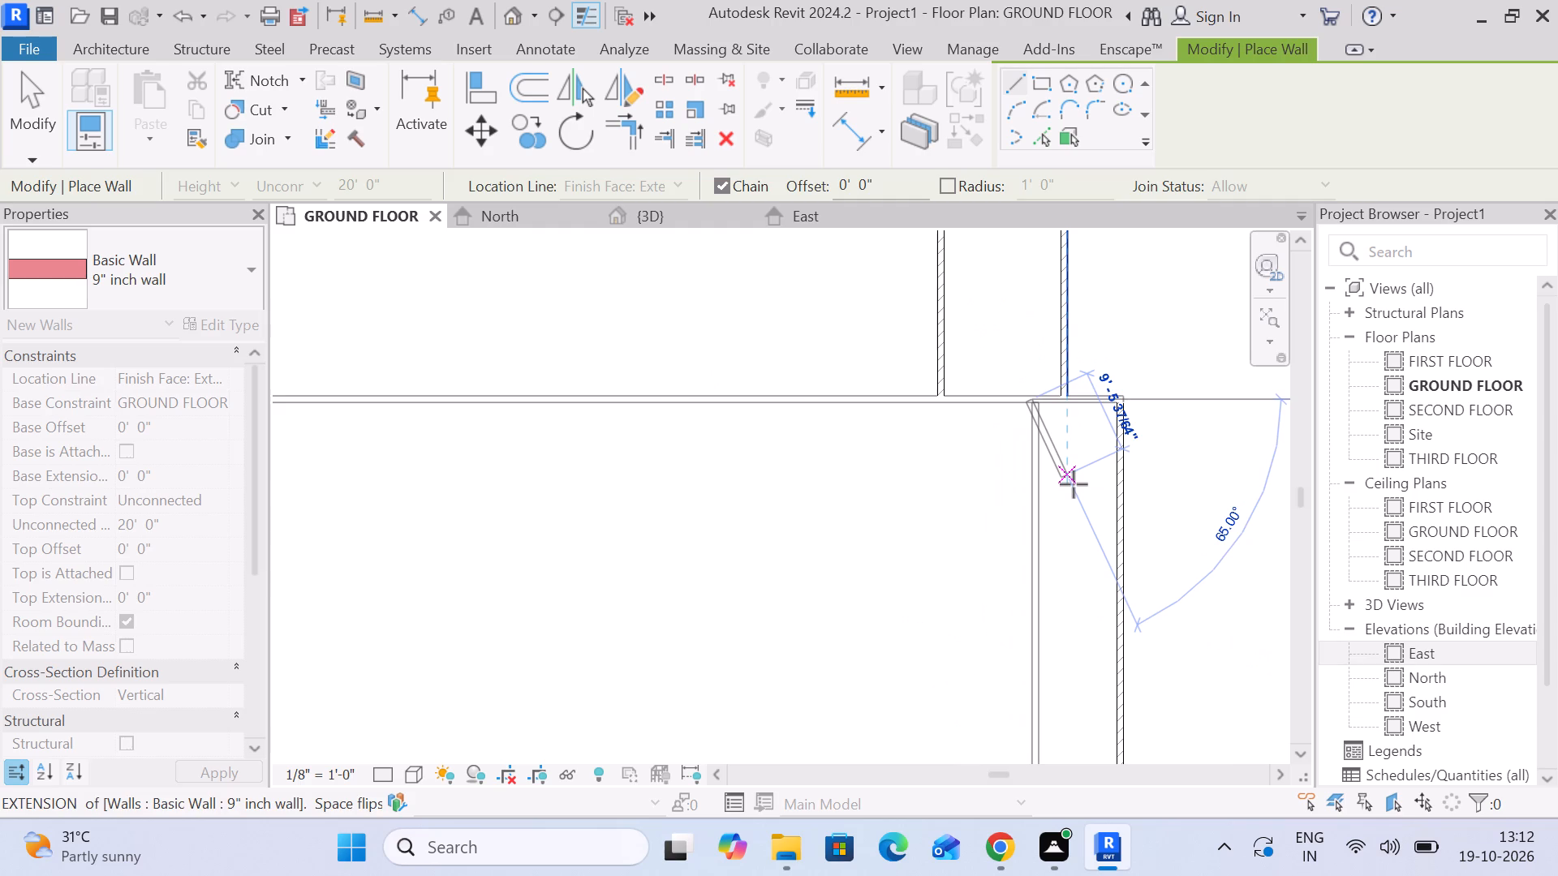
pyautogui.press('Escape')
pyautogui.scroll(-7, 1074, 488)
pyautogui.moveTo(1077, 513); pyautogui.dragTo(1078, 471, button='middle')
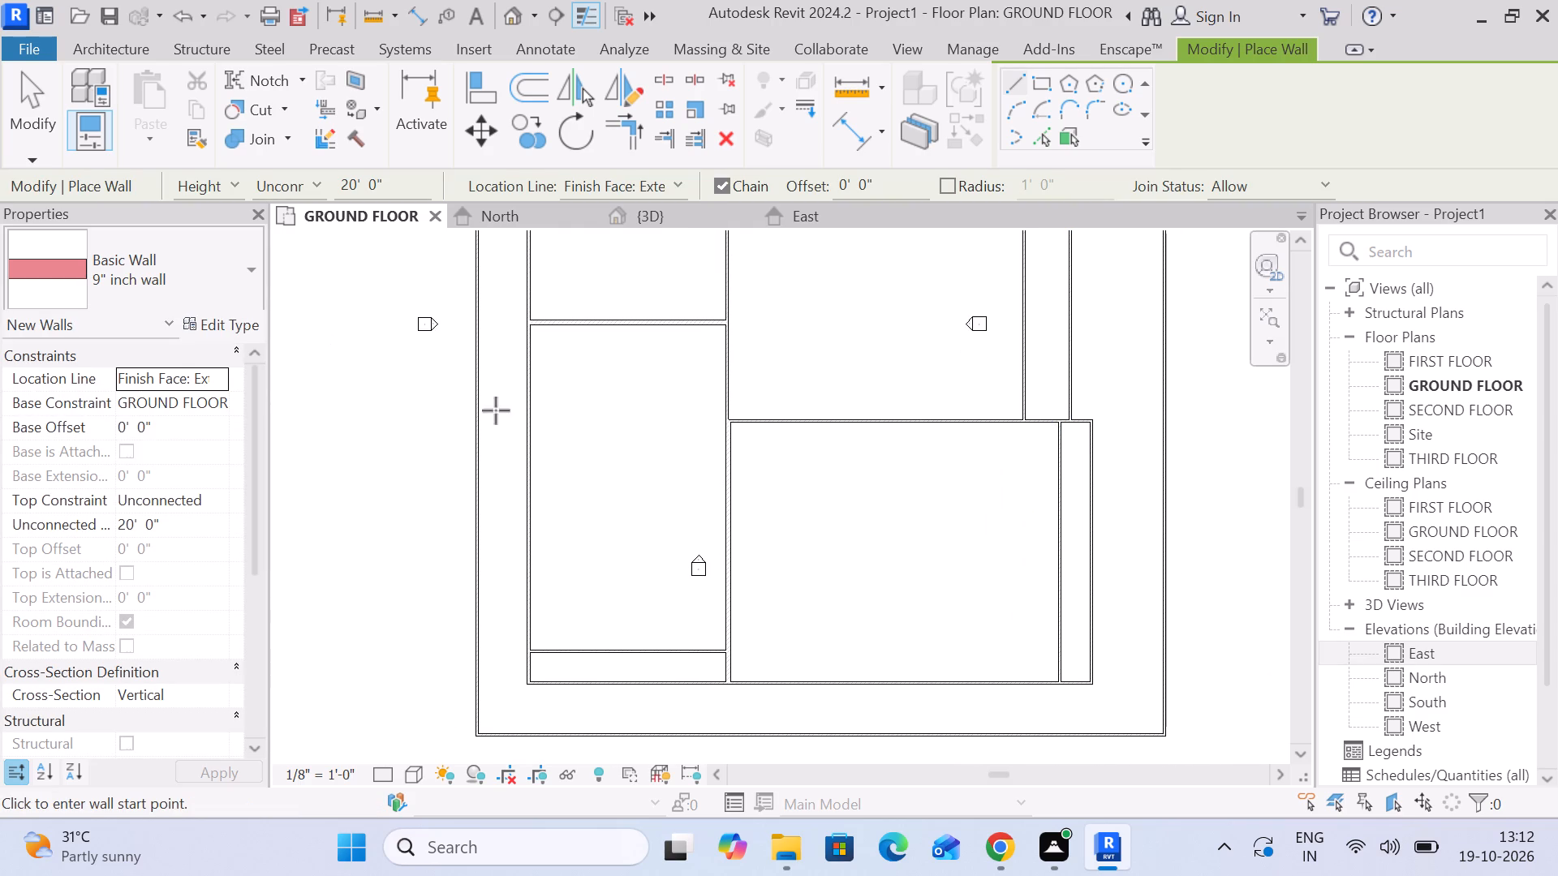
pyautogui.click(36, 137)
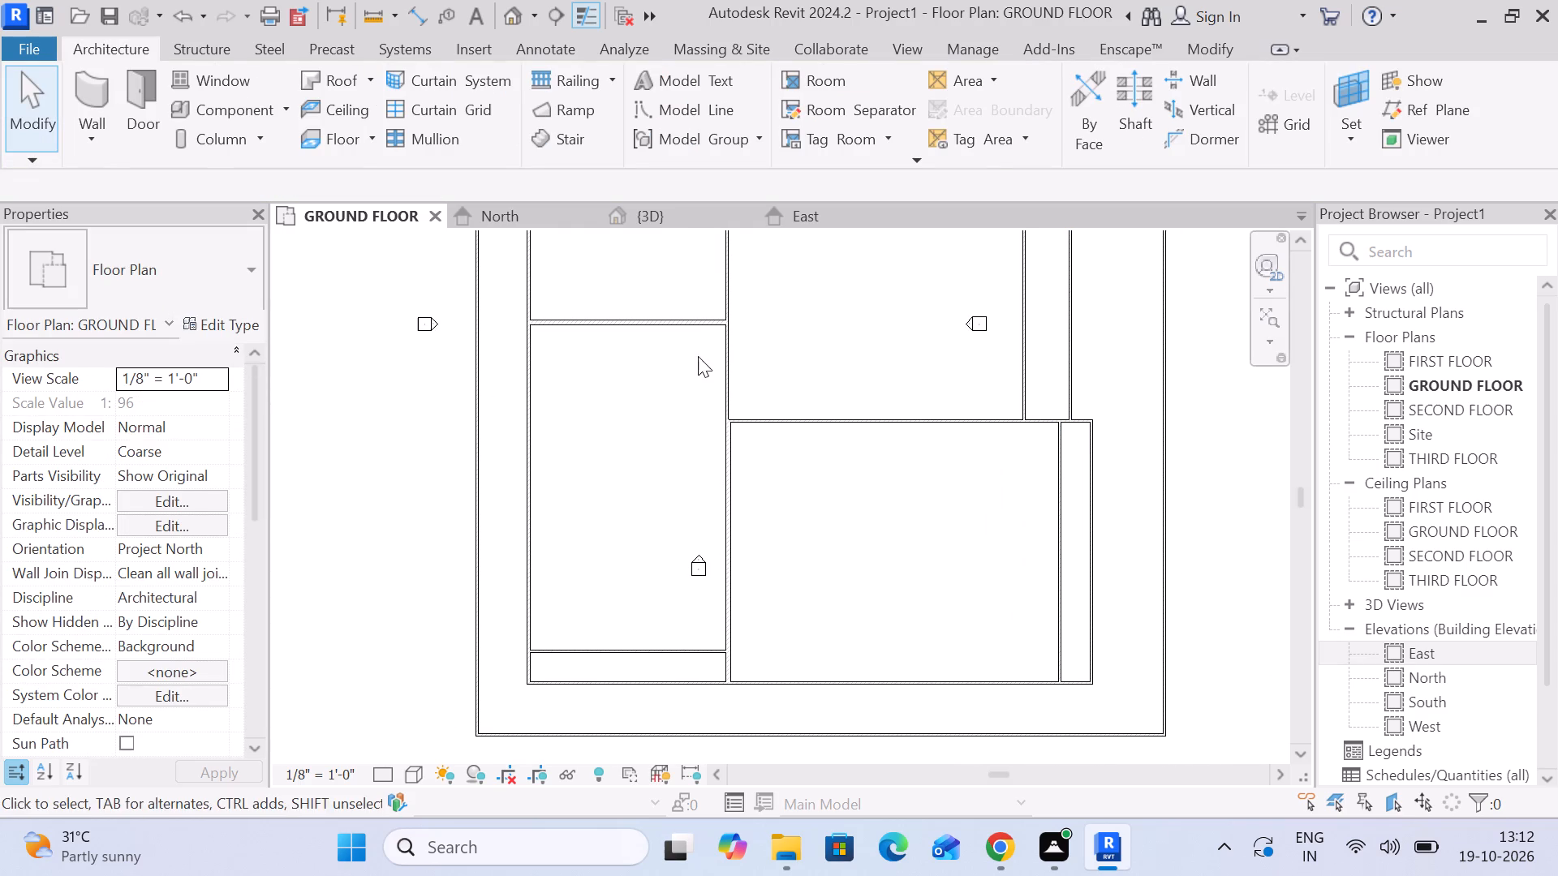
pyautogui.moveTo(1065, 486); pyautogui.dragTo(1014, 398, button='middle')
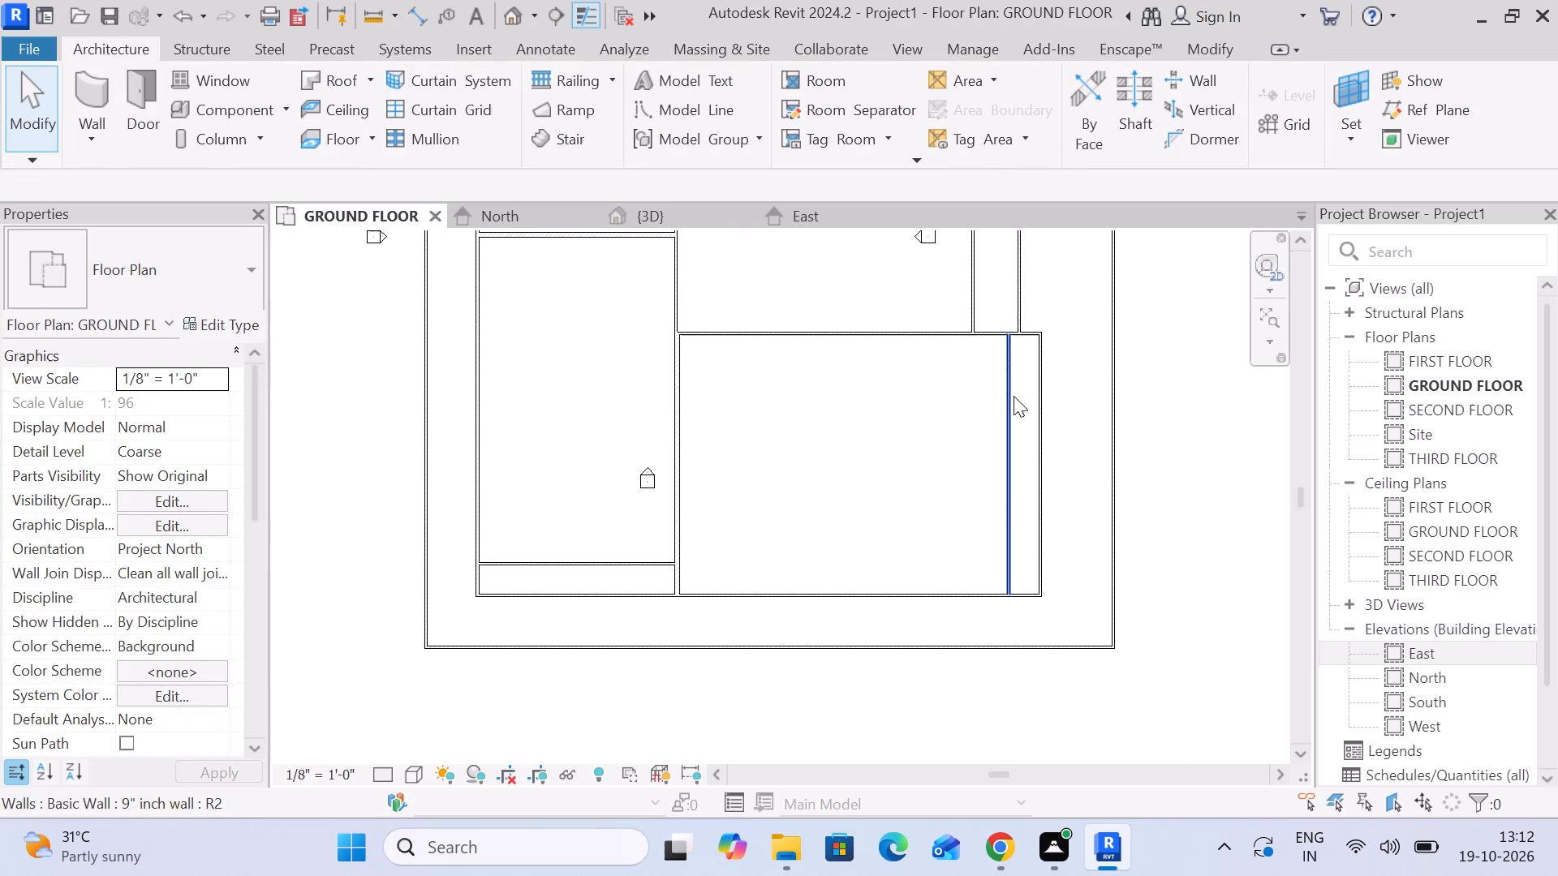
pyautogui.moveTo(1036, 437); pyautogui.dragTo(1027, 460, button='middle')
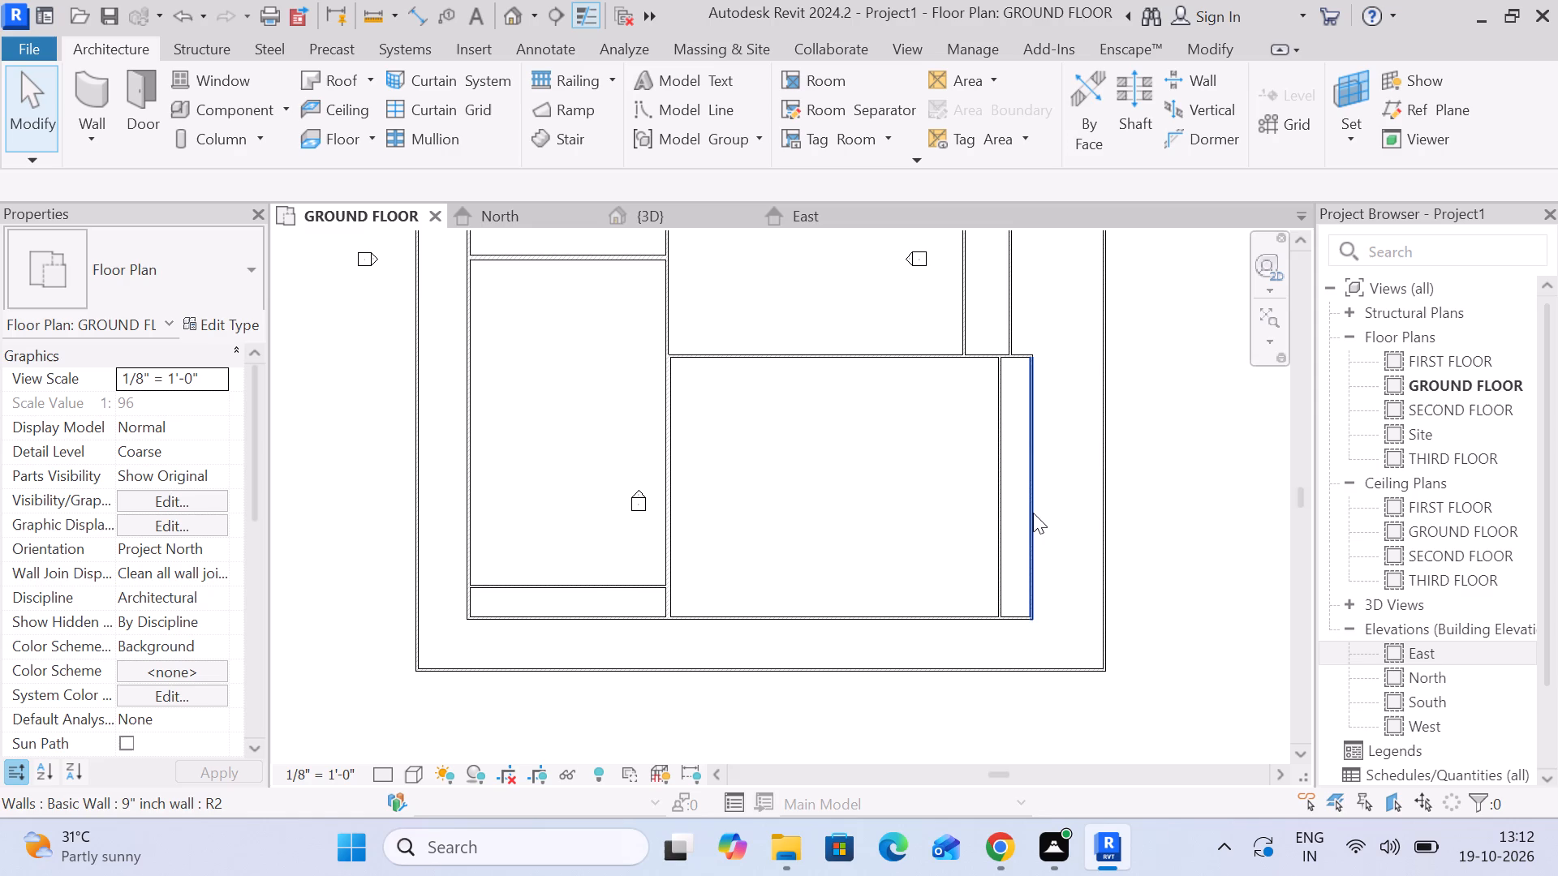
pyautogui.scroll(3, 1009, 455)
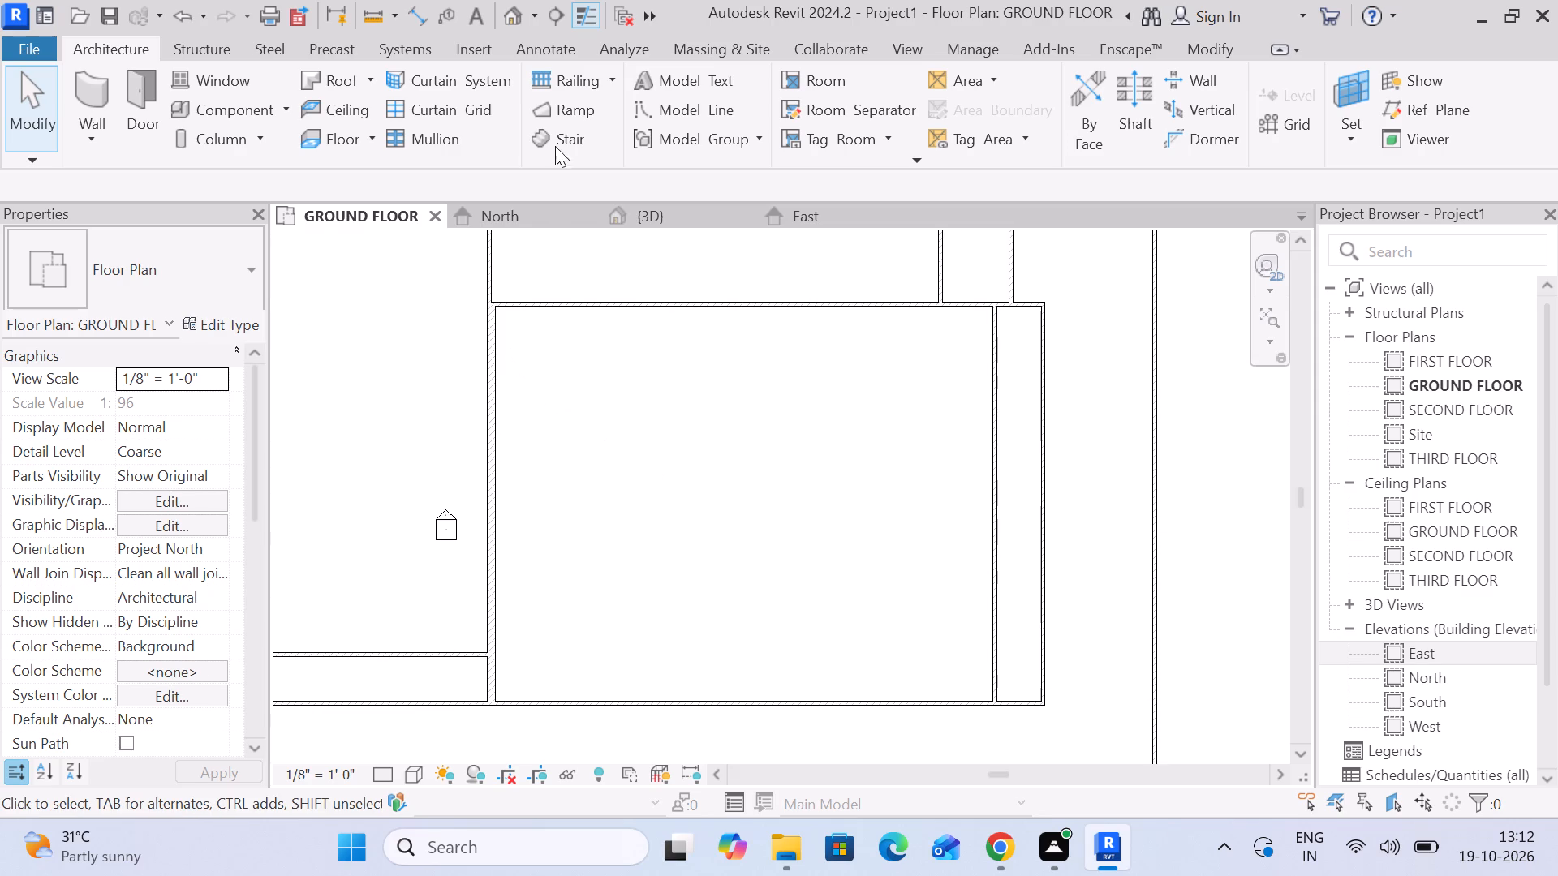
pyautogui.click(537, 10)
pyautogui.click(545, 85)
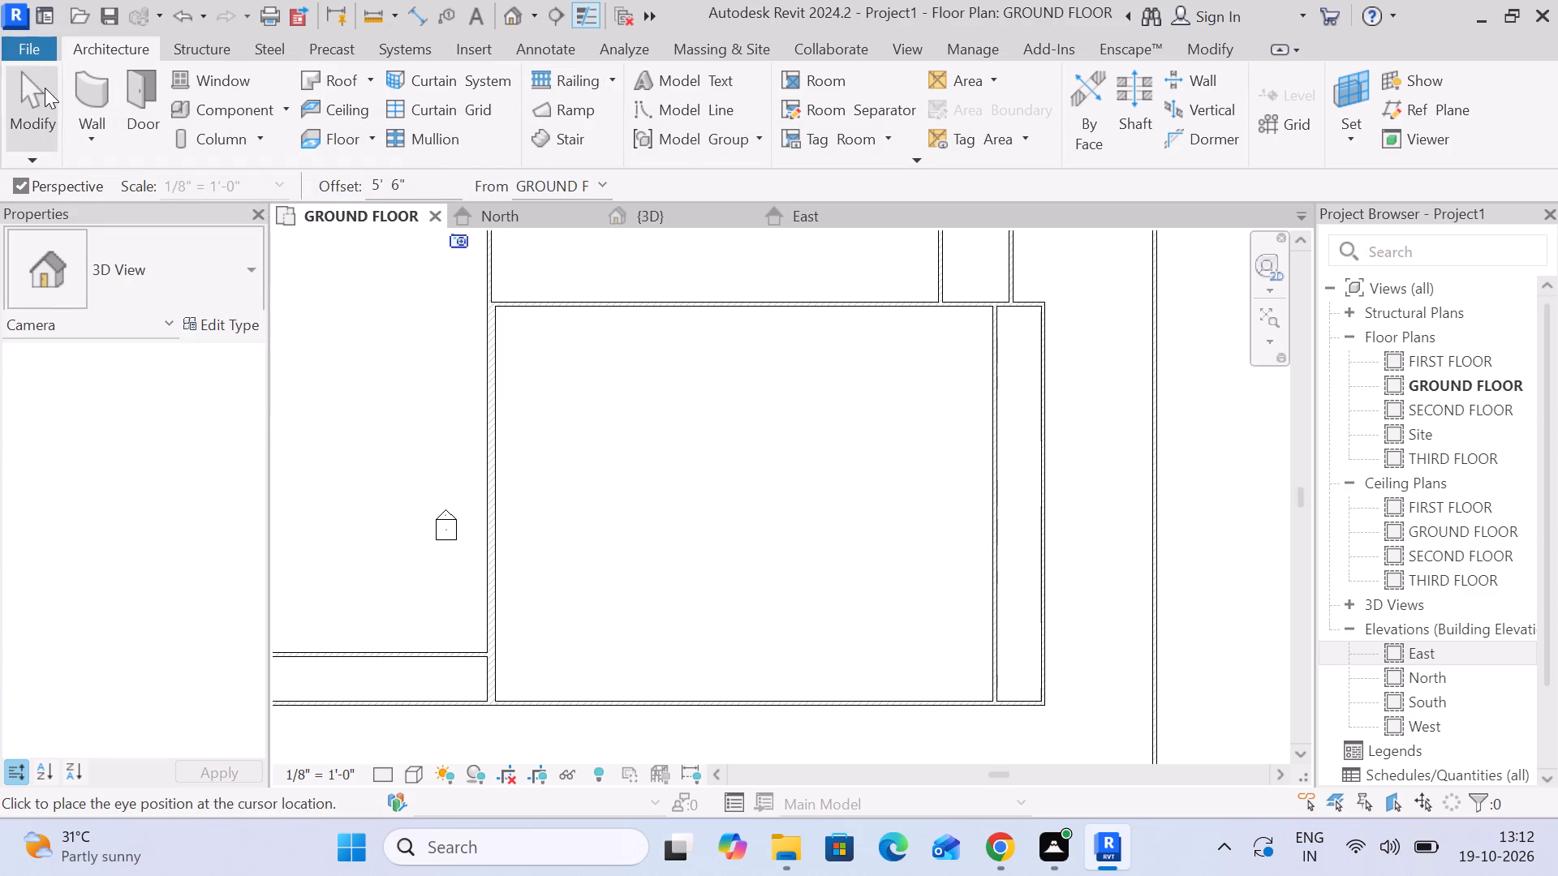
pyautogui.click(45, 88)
# Draw a reference plane along the east face of the southeastern block's new partition, from its north wall to its south wall.
pyautogui.click(1421, 108)
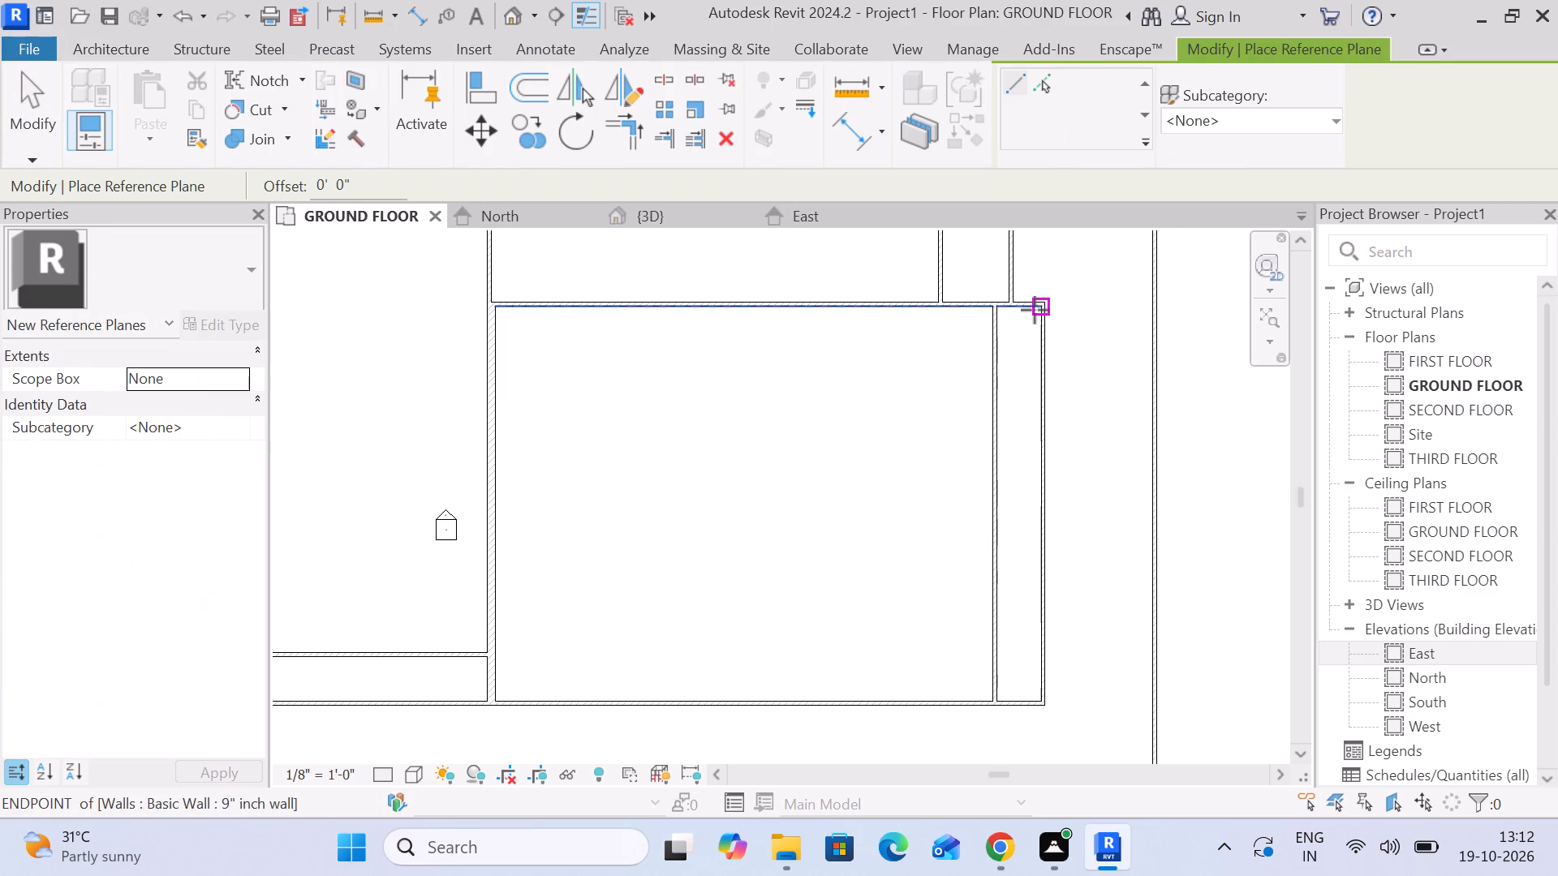
pyautogui.scroll(4, 1035, 310)
pyautogui.click(1048, 303)
pyautogui.moveTo(1103, 560); pyautogui.dragTo(1103, 552, button='middle')
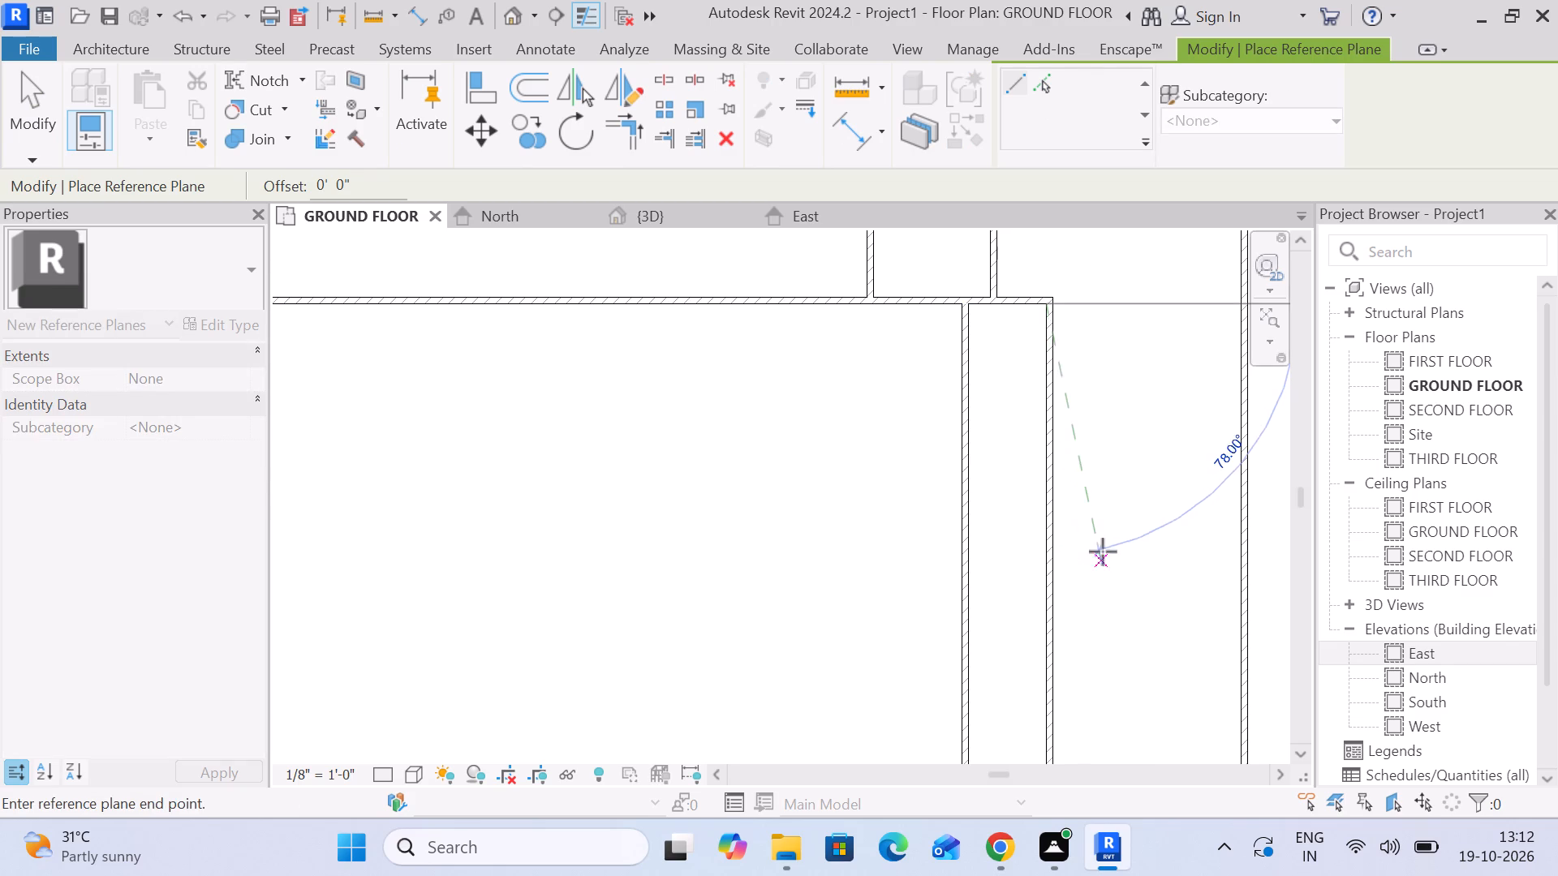
pyautogui.moveTo(1103, 552); pyautogui.dragTo(1075, 440, button='middle')
pyautogui.moveTo(1022, 646); pyautogui.dragTo(1020, 391, button='middle')
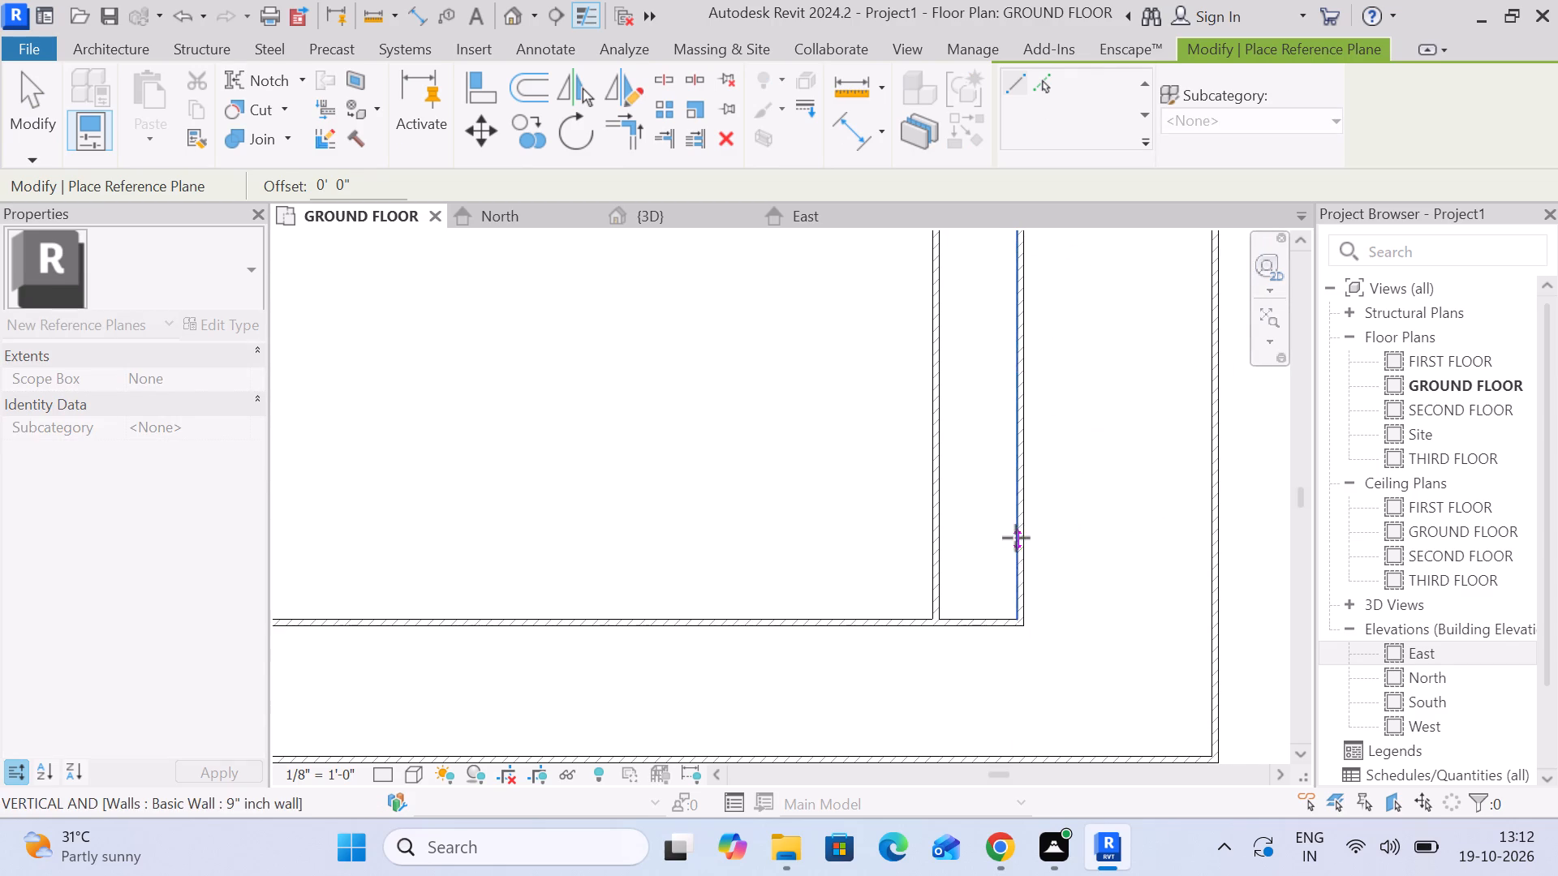
pyautogui.press('Escape')
pyautogui.moveTo(1015, 500); pyautogui.dragTo(1076, 702, button='middle')
pyautogui.moveTo(985, 378); pyautogui.dragTo(1014, 592, button='middle')
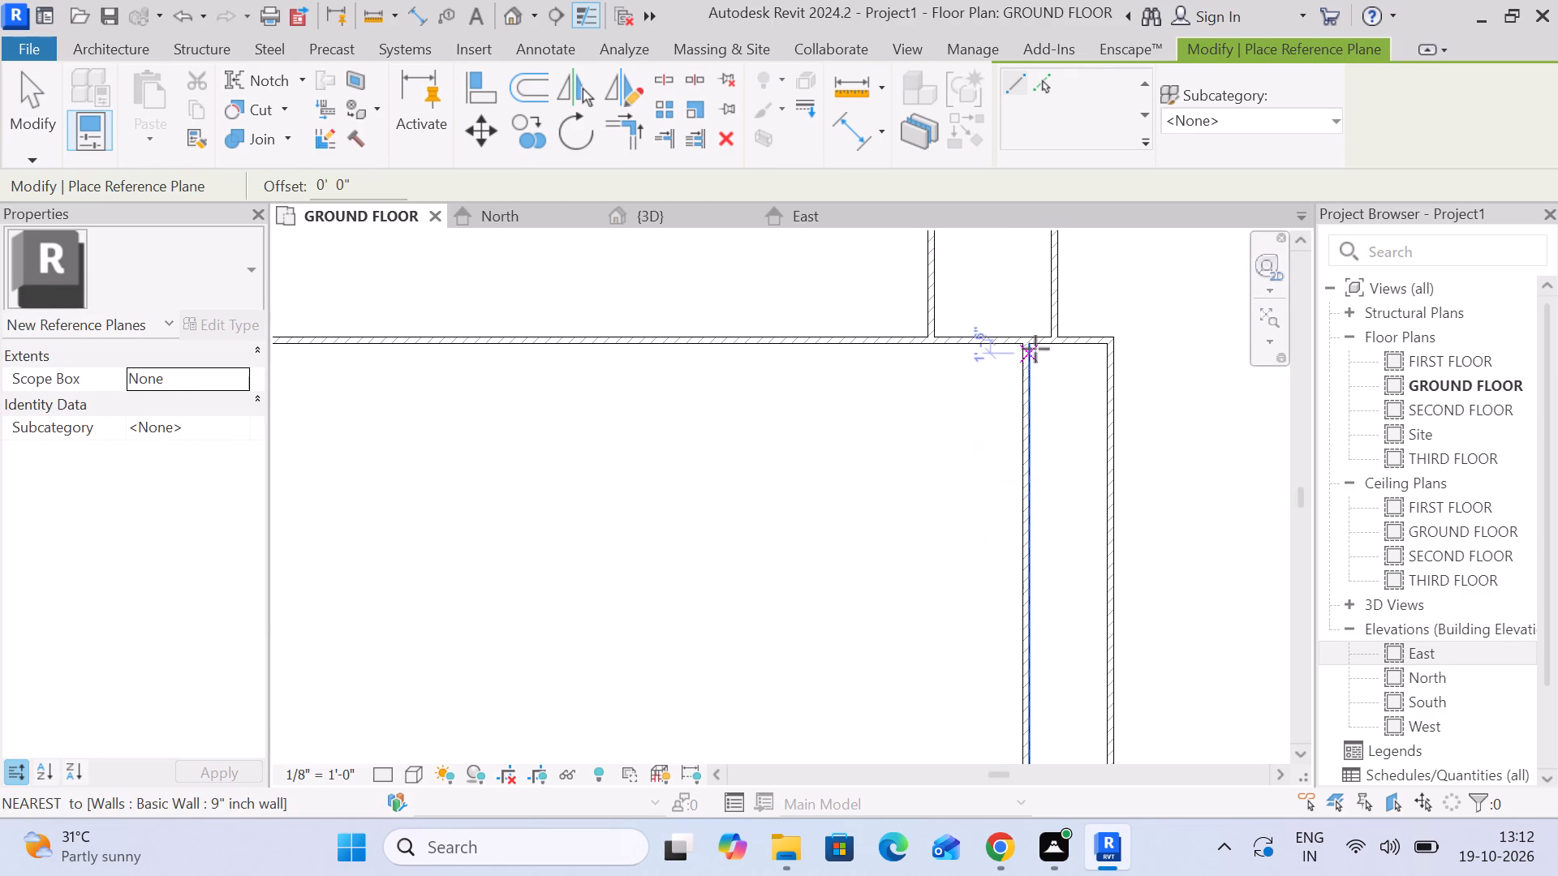
pyautogui.click(1035, 347)
pyautogui.moveTo(1056, 653); pyautogui.dragTo(1038, 311, button='middle')
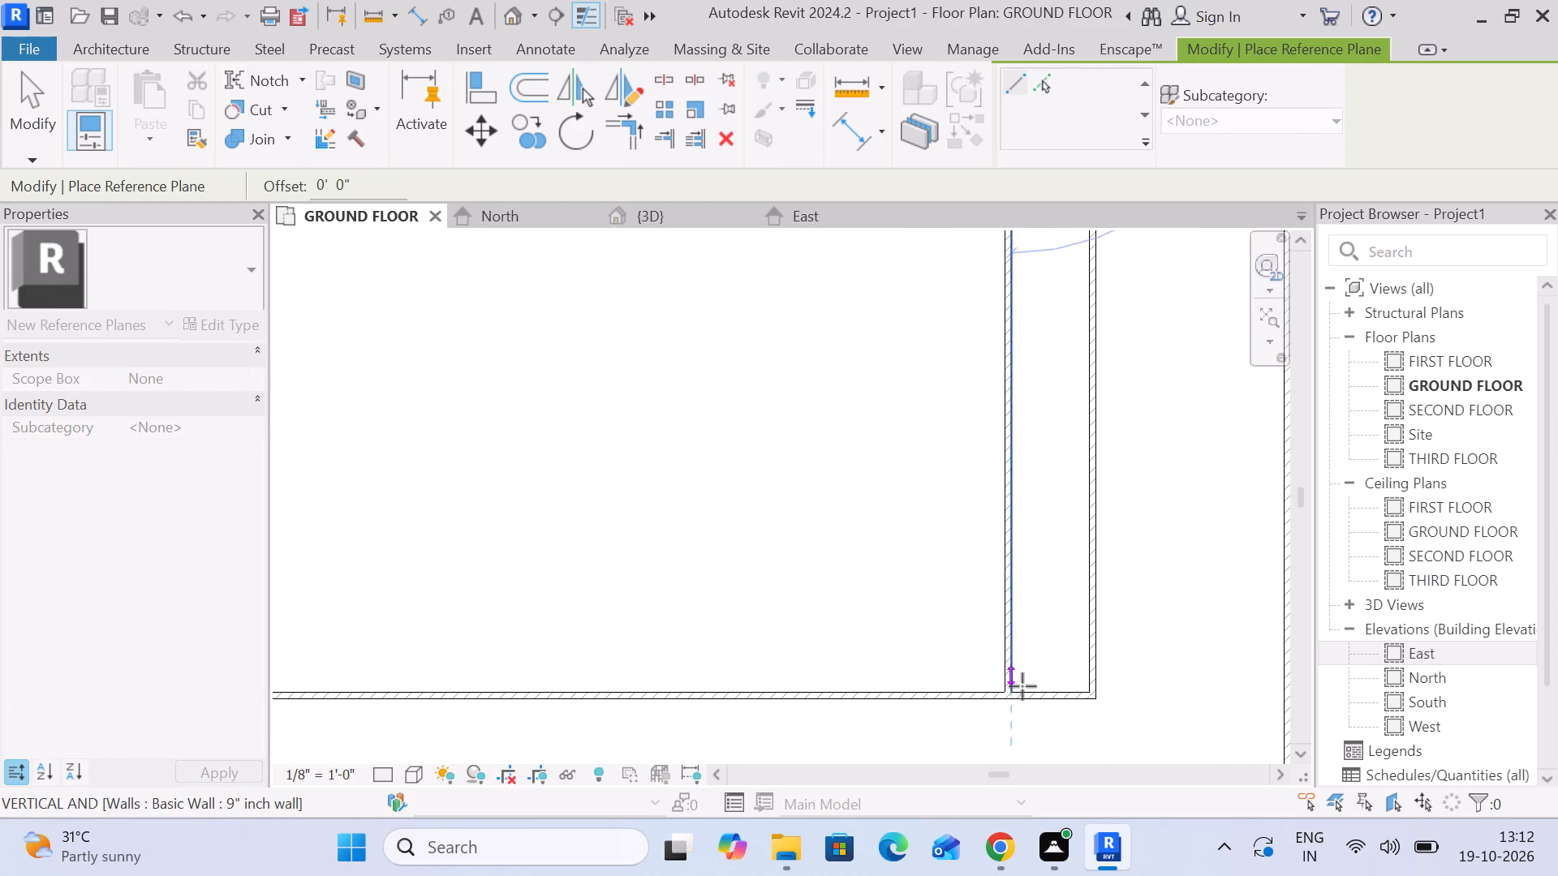
pyautogui.click(1013, 688)
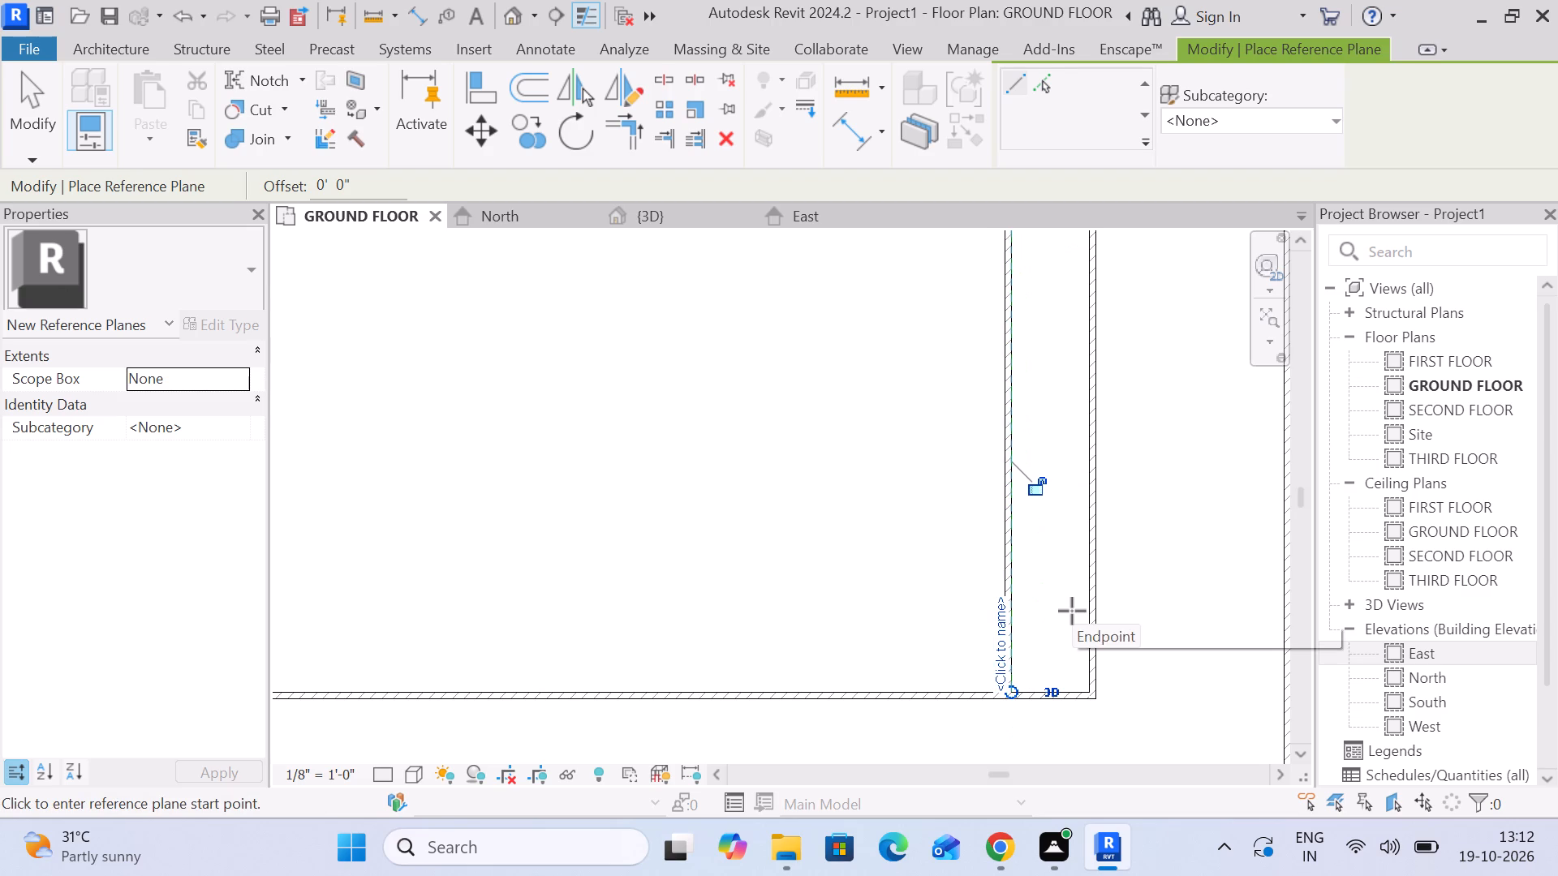
pyautogui.press('Escape')
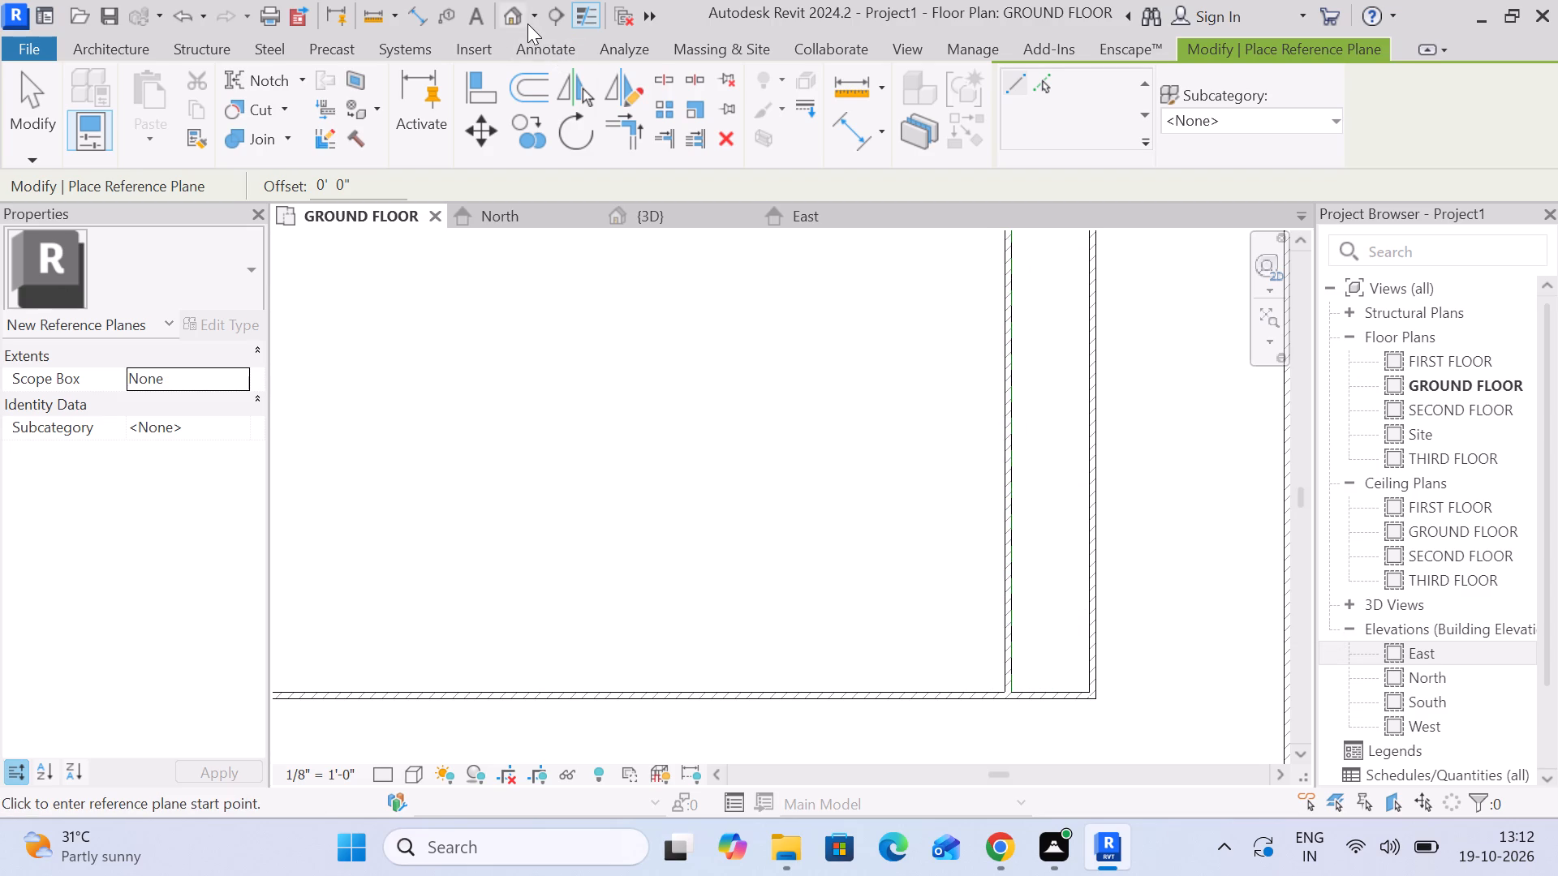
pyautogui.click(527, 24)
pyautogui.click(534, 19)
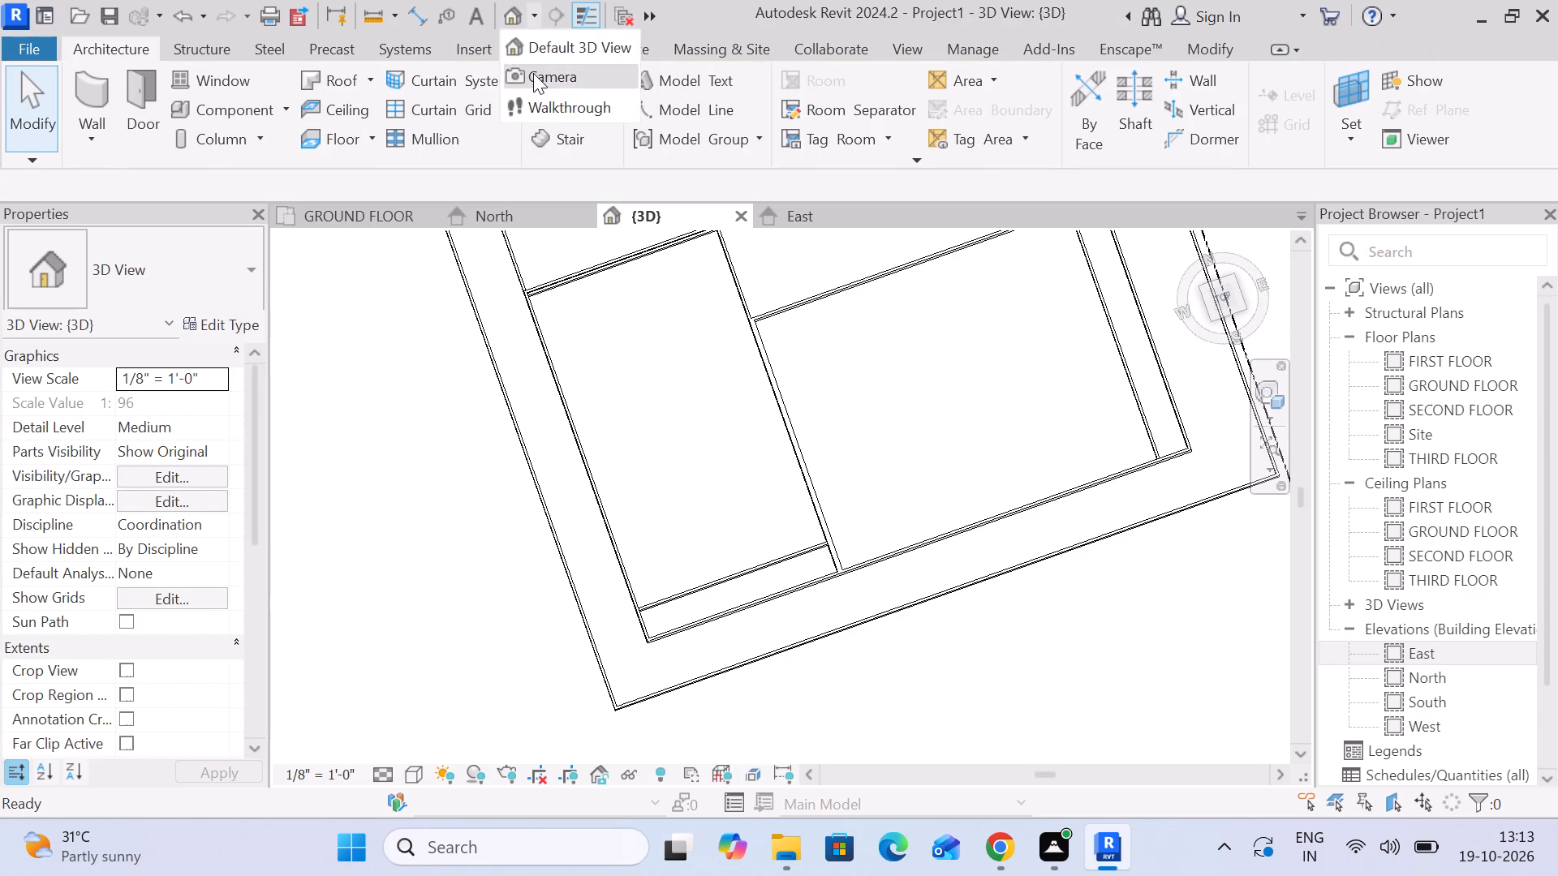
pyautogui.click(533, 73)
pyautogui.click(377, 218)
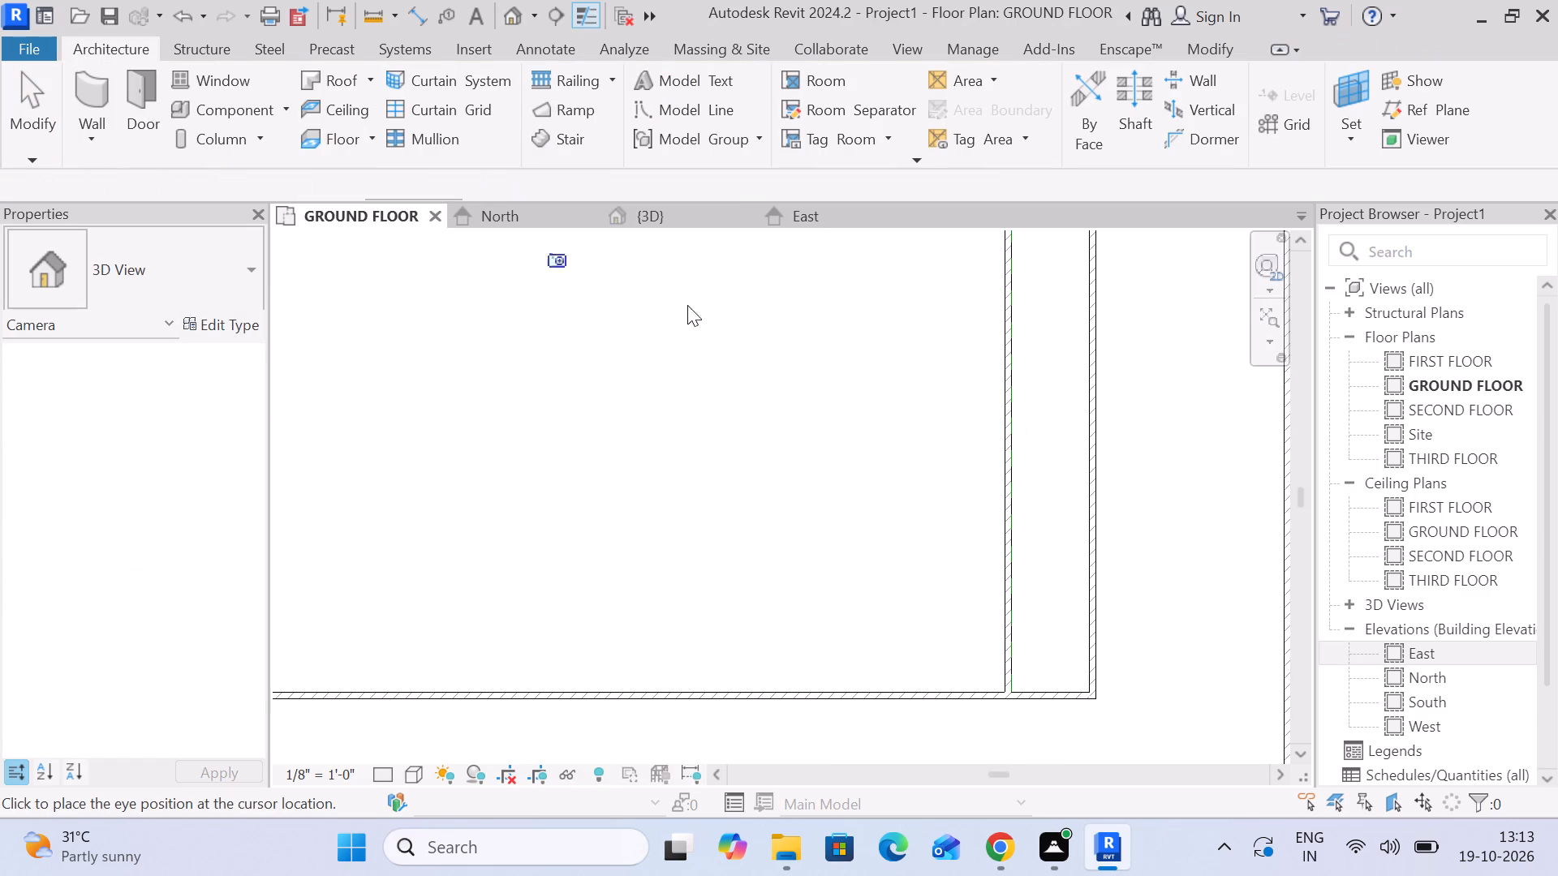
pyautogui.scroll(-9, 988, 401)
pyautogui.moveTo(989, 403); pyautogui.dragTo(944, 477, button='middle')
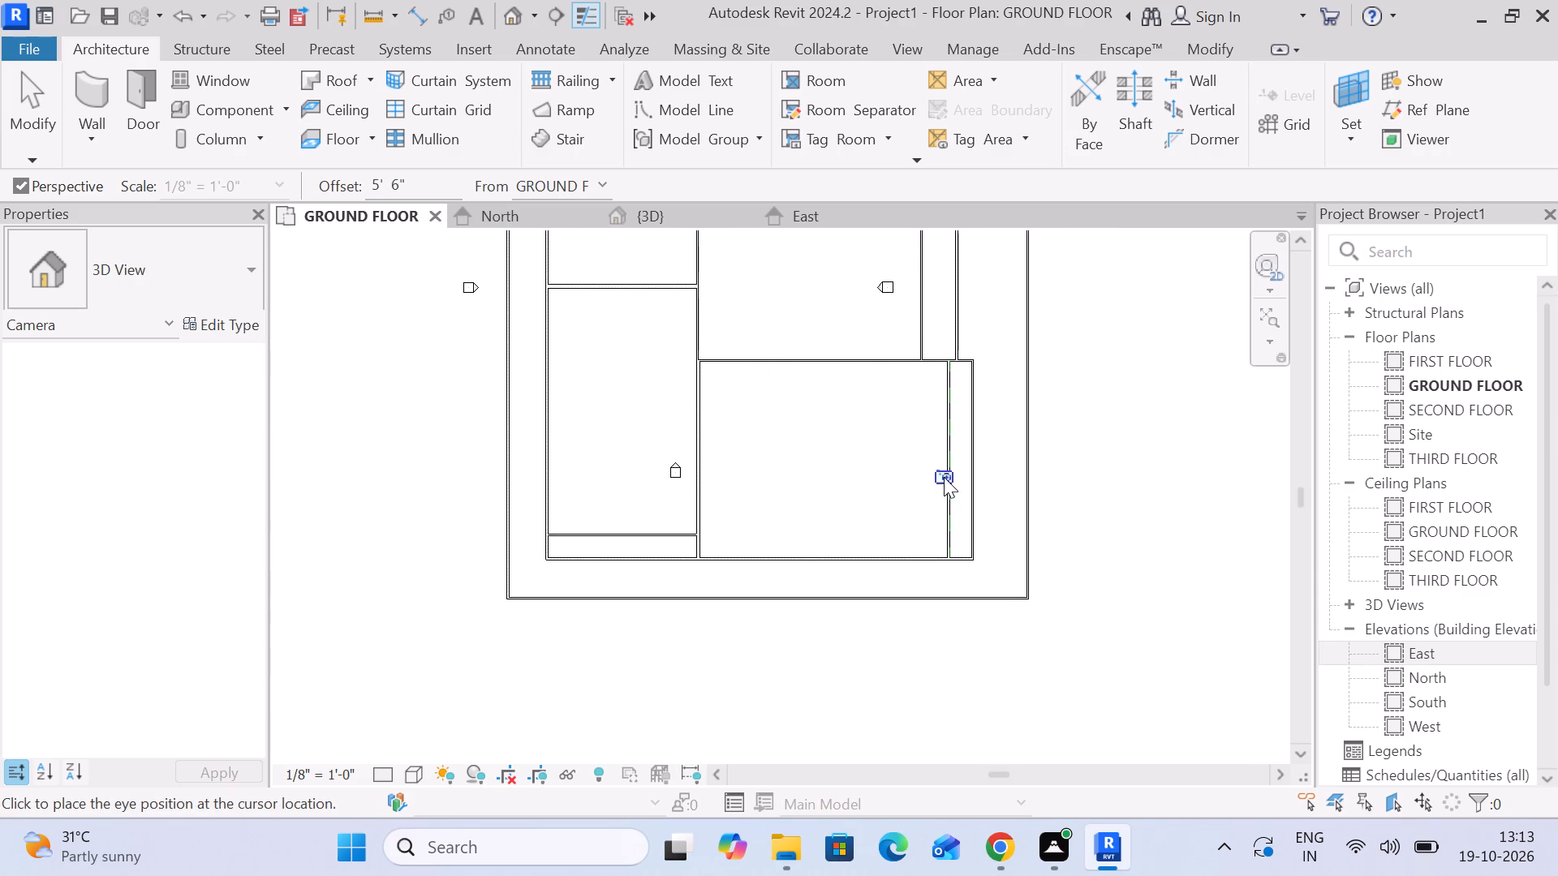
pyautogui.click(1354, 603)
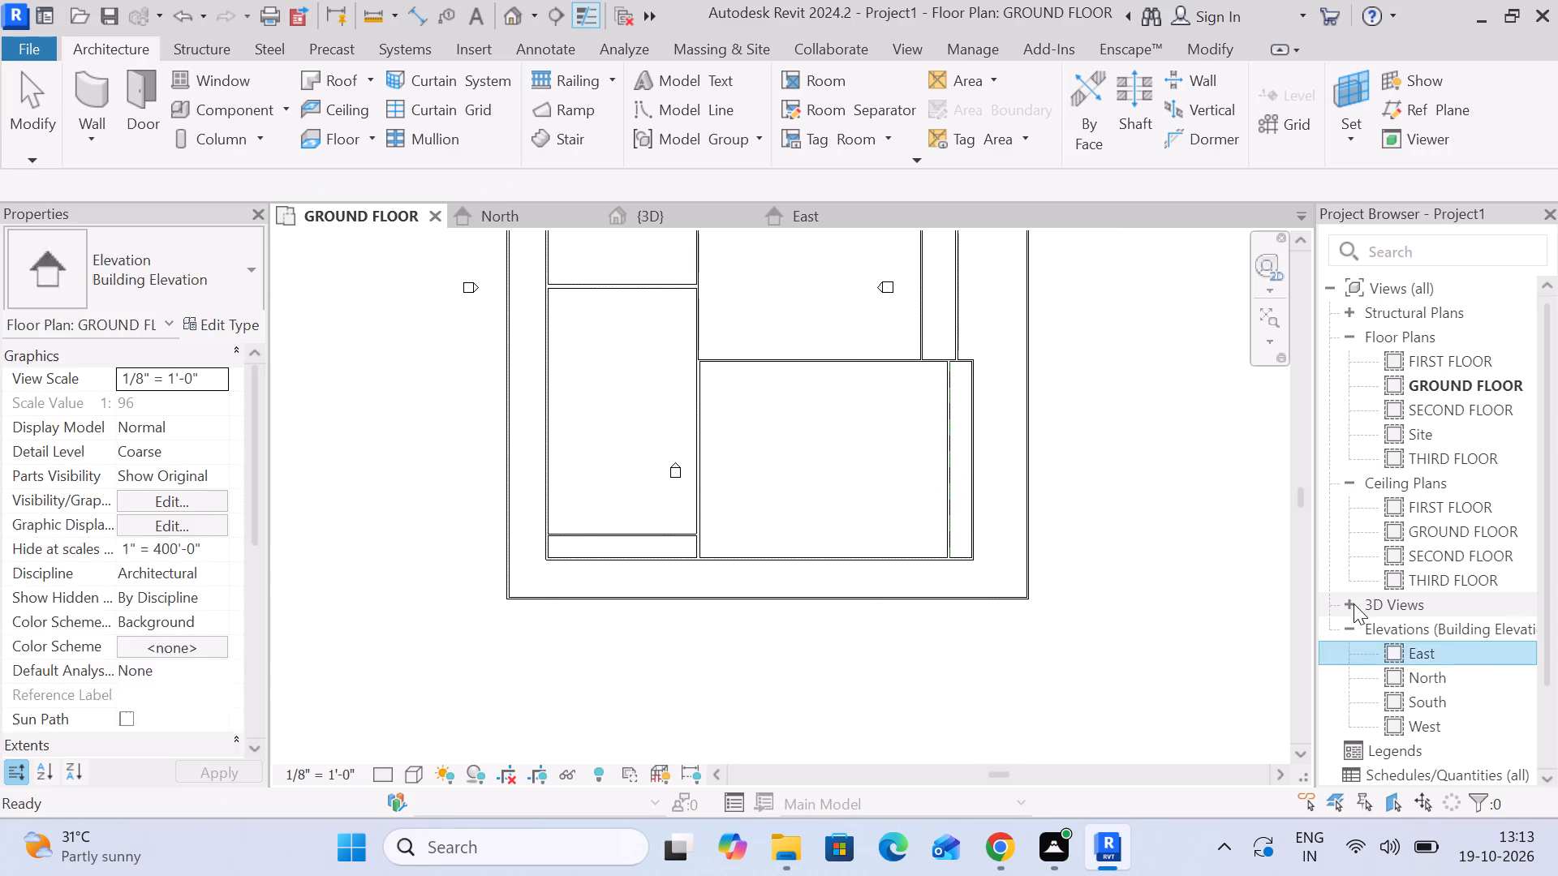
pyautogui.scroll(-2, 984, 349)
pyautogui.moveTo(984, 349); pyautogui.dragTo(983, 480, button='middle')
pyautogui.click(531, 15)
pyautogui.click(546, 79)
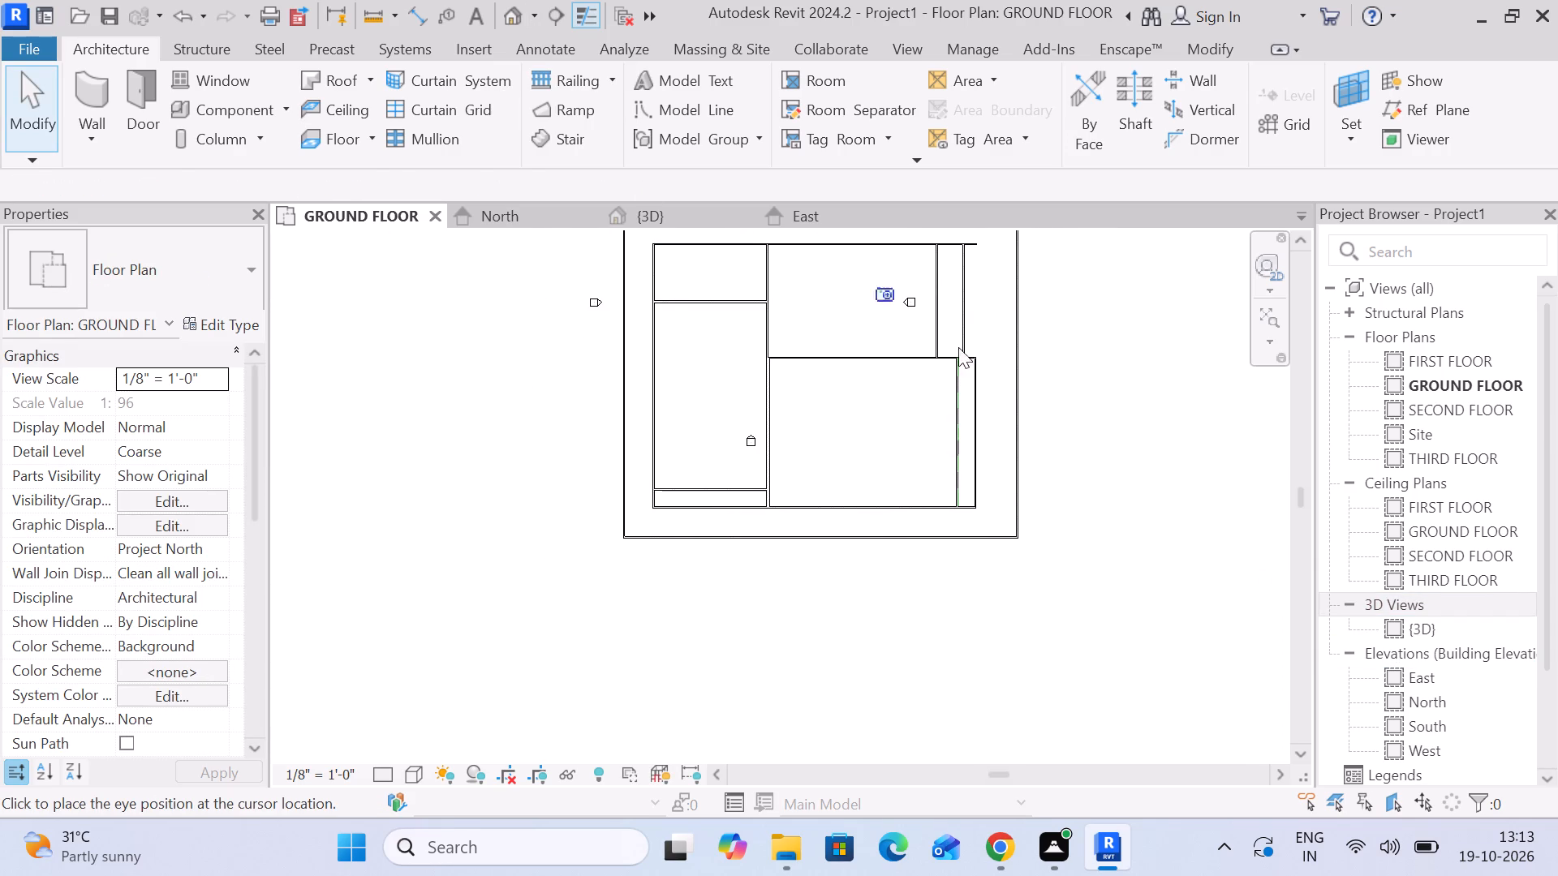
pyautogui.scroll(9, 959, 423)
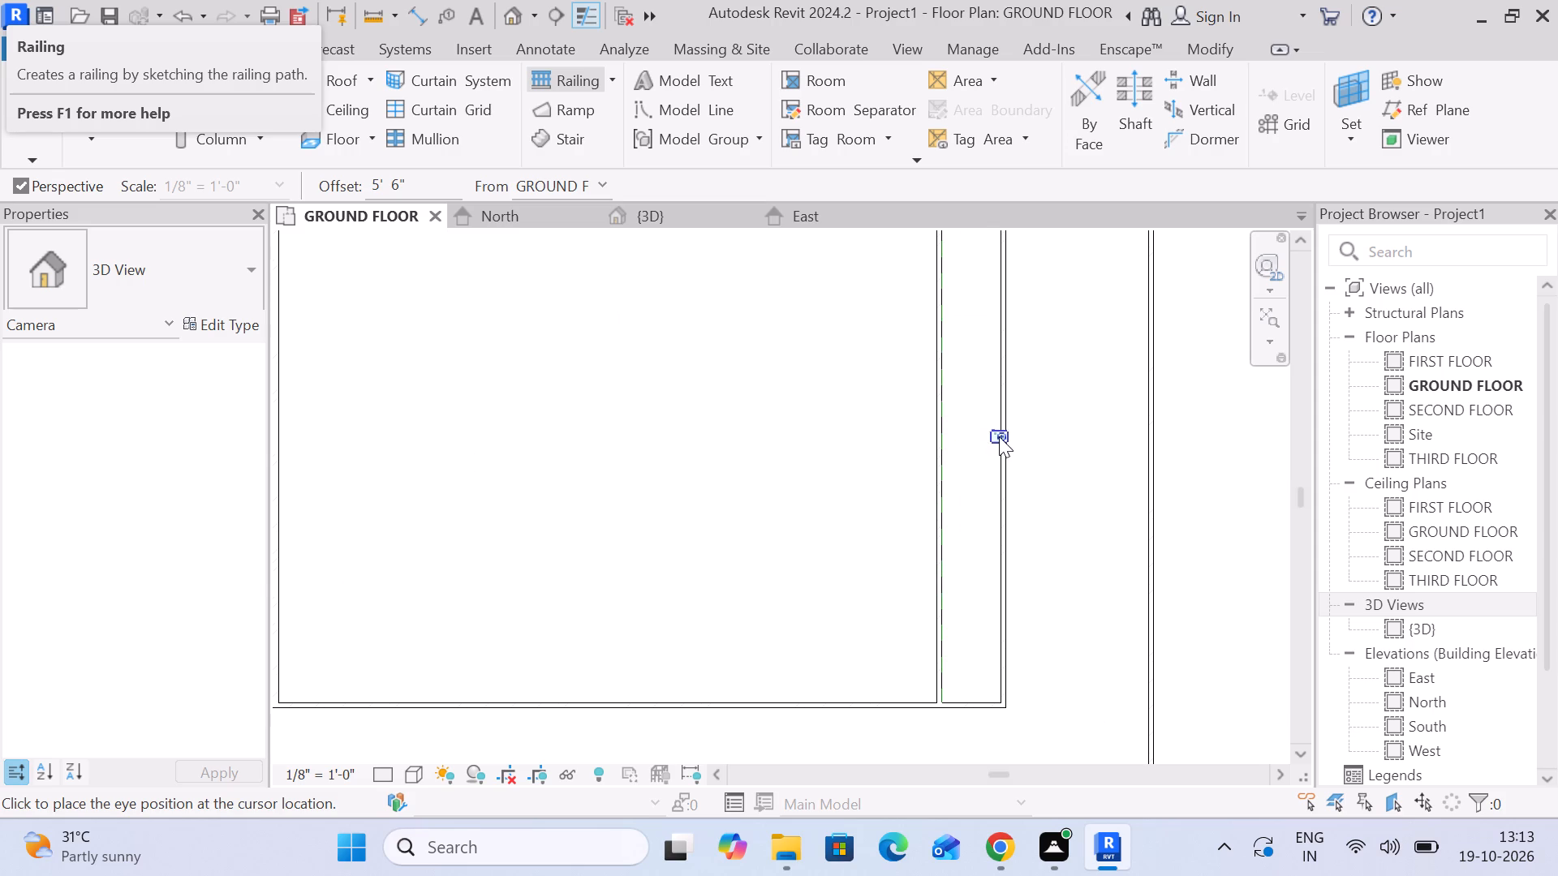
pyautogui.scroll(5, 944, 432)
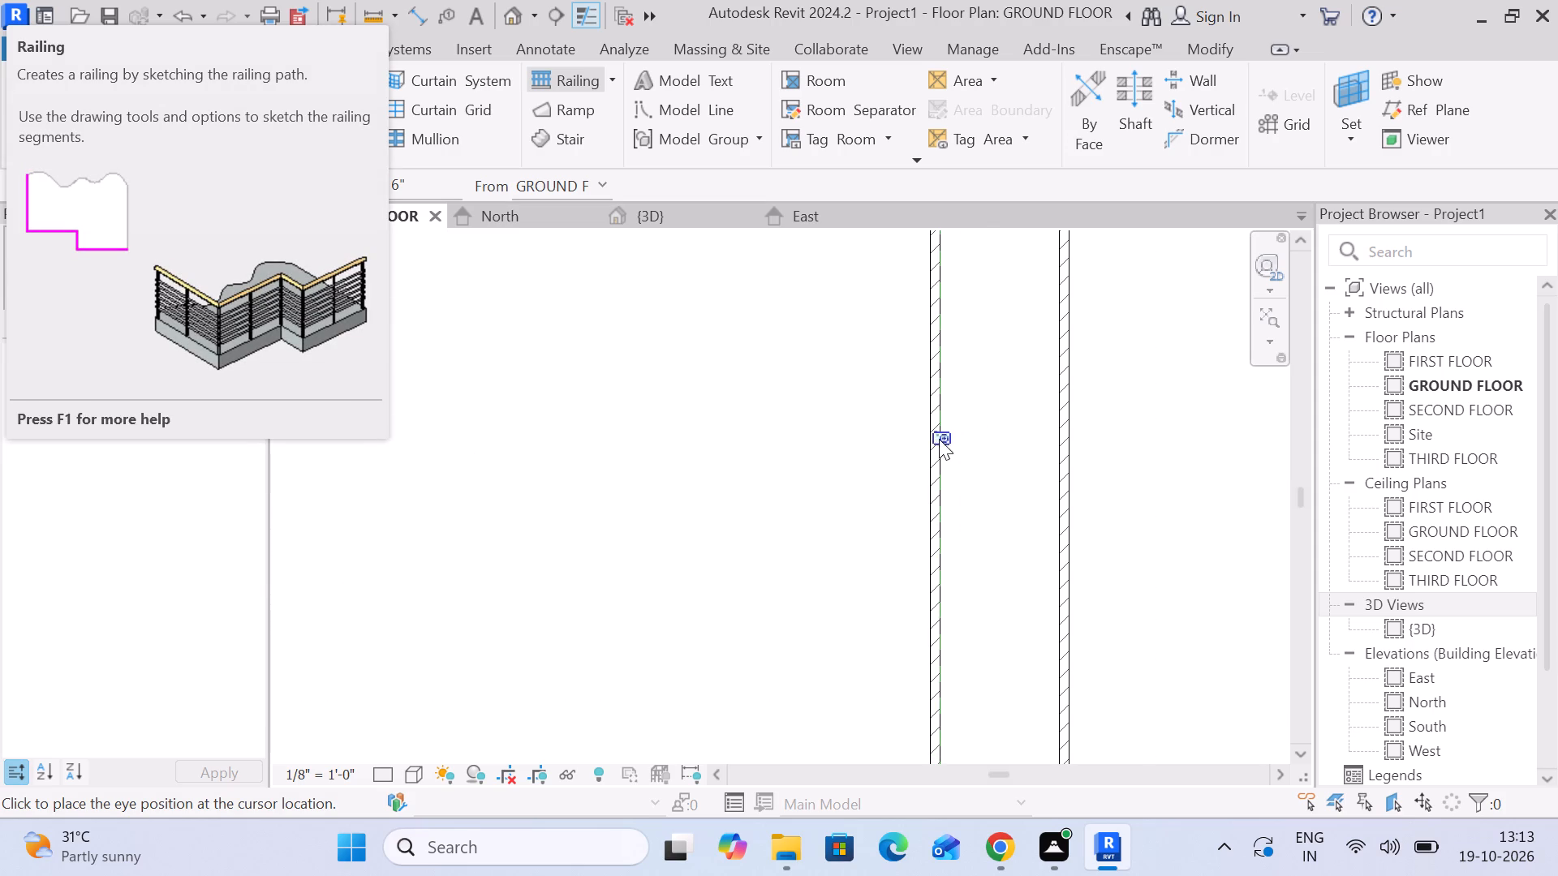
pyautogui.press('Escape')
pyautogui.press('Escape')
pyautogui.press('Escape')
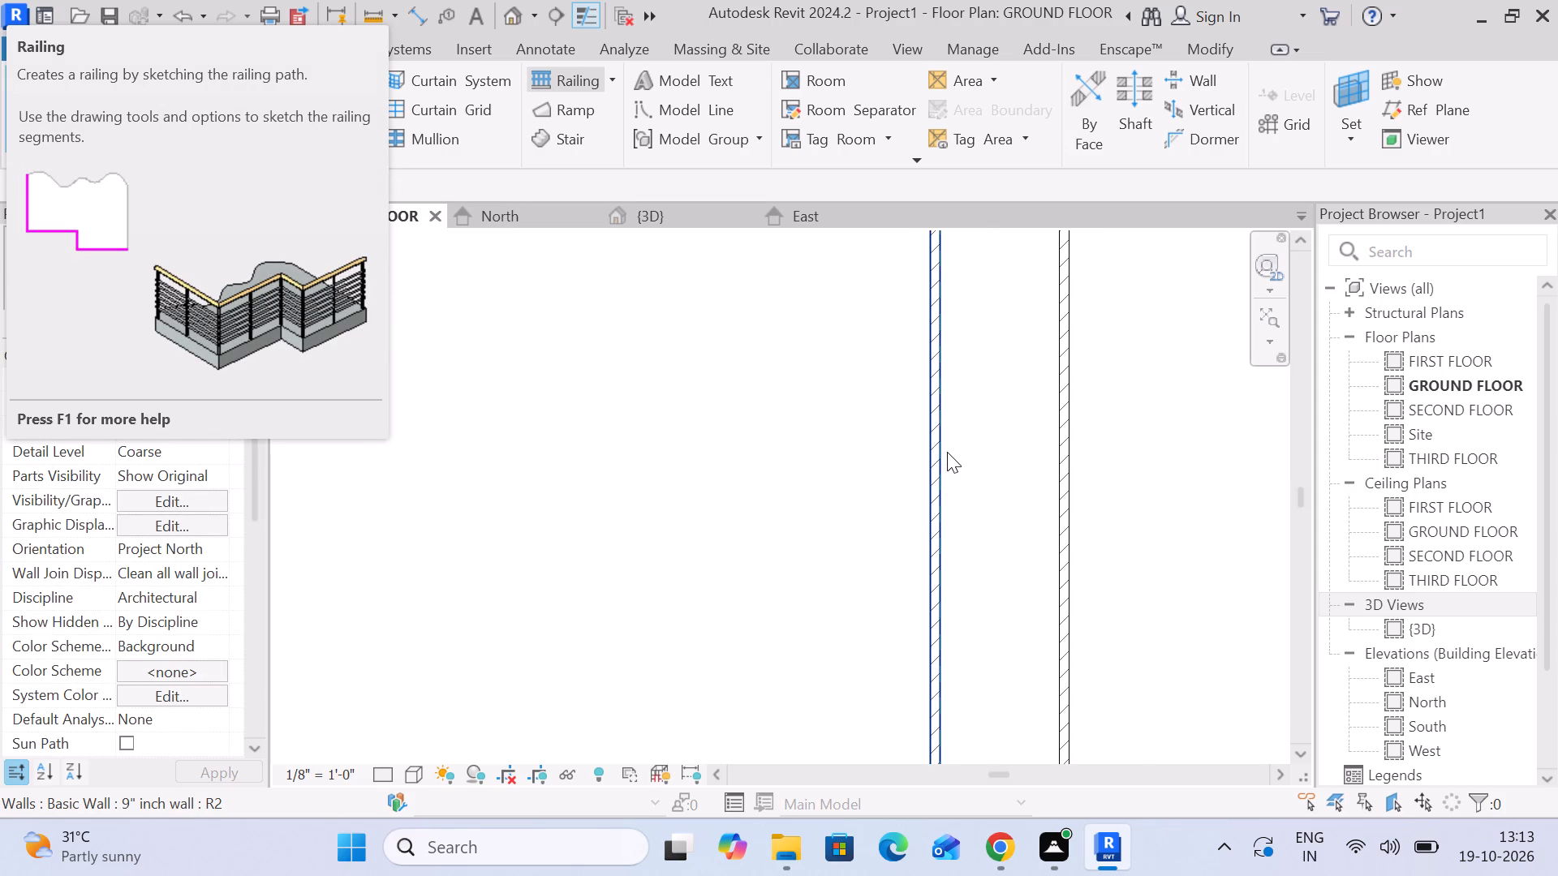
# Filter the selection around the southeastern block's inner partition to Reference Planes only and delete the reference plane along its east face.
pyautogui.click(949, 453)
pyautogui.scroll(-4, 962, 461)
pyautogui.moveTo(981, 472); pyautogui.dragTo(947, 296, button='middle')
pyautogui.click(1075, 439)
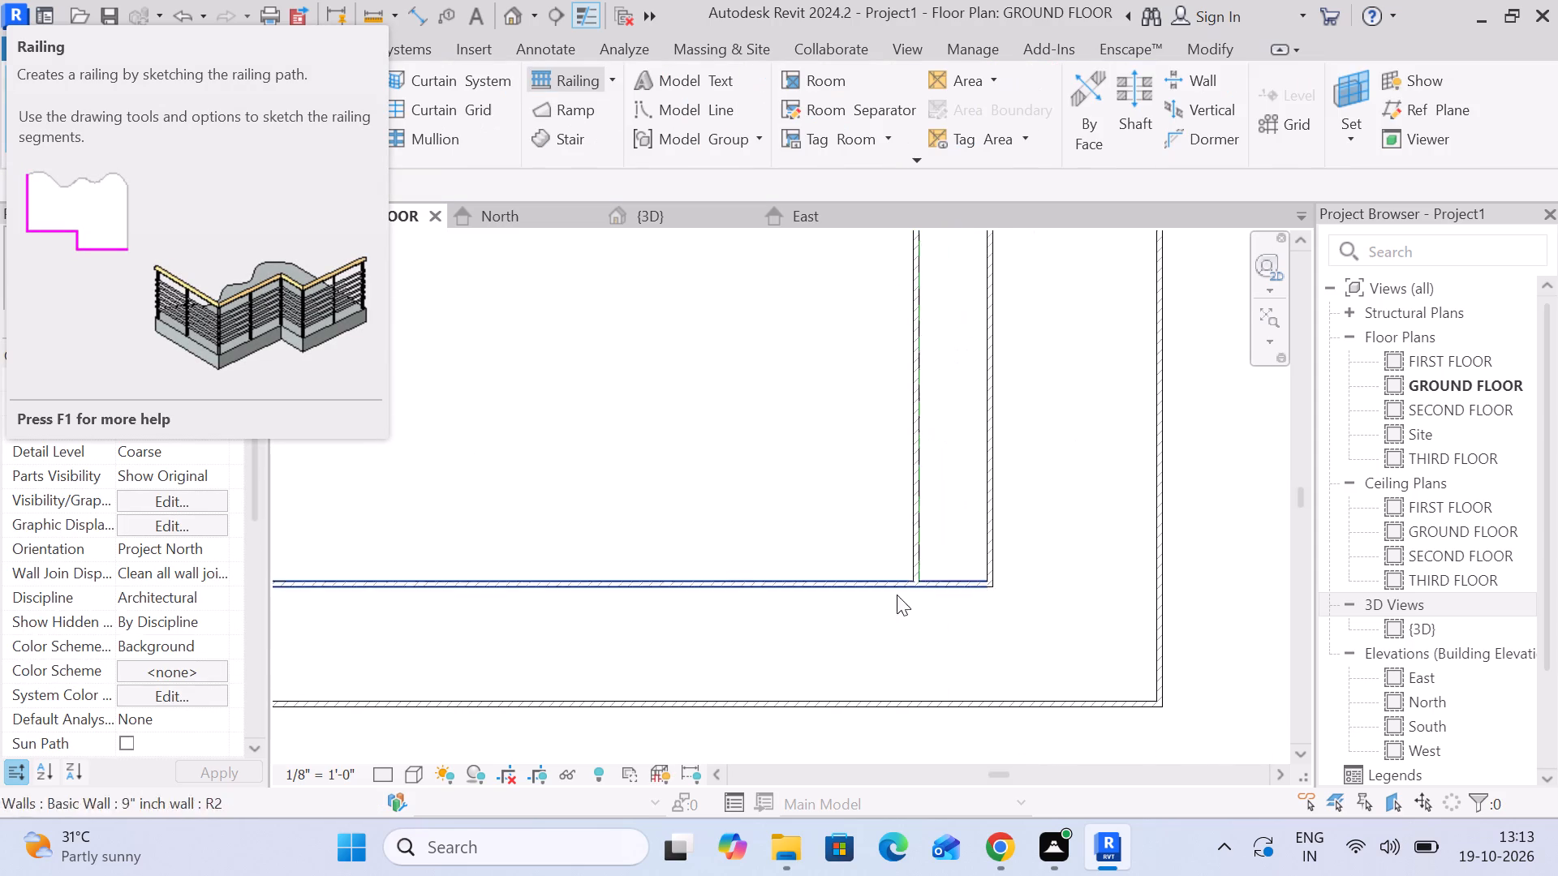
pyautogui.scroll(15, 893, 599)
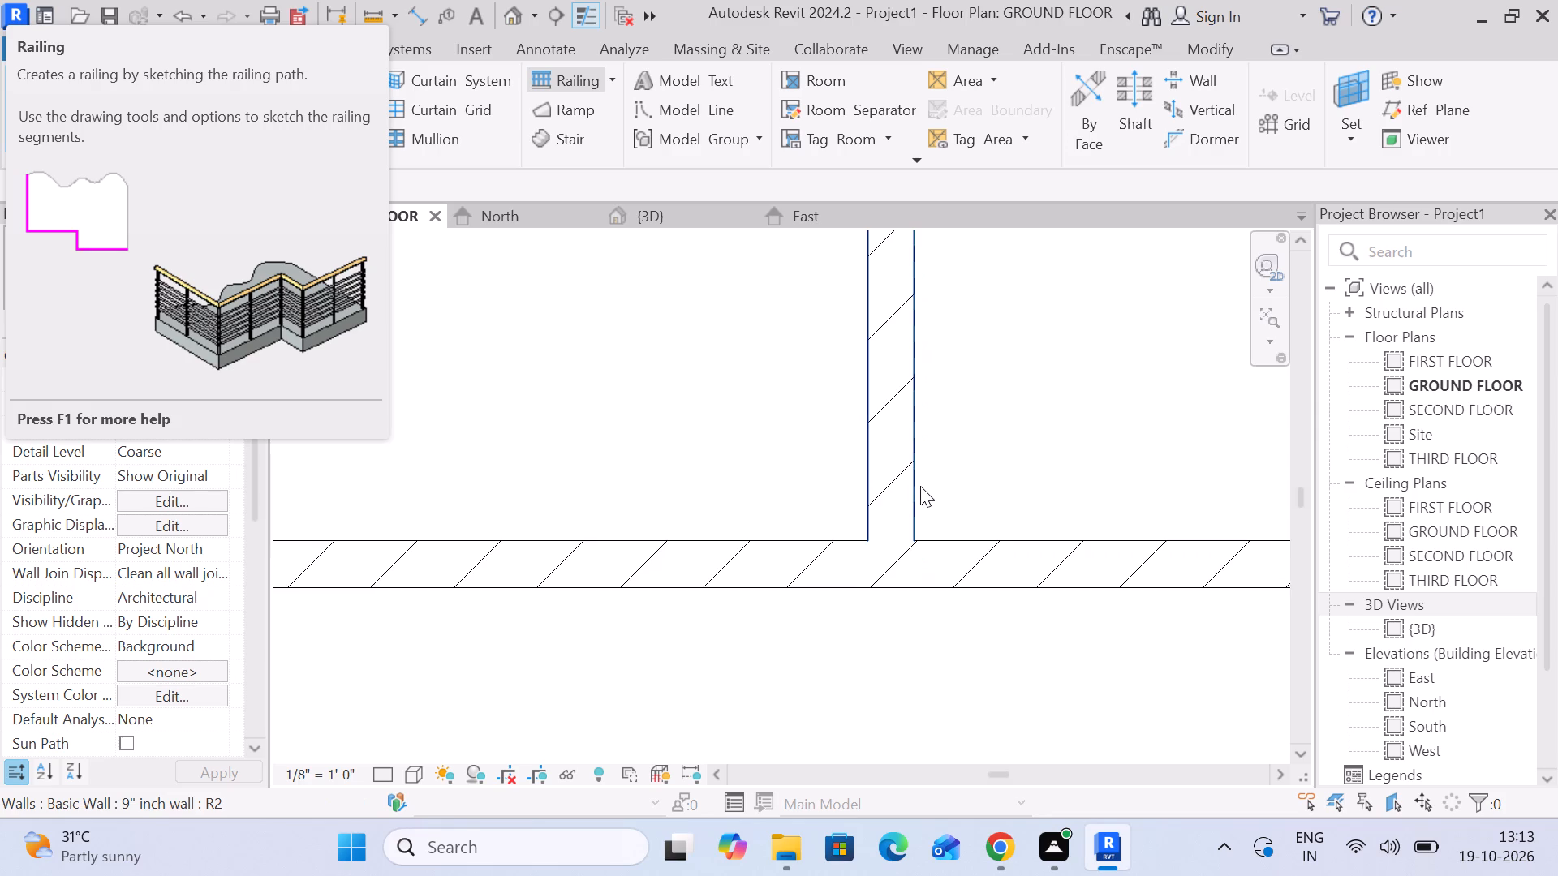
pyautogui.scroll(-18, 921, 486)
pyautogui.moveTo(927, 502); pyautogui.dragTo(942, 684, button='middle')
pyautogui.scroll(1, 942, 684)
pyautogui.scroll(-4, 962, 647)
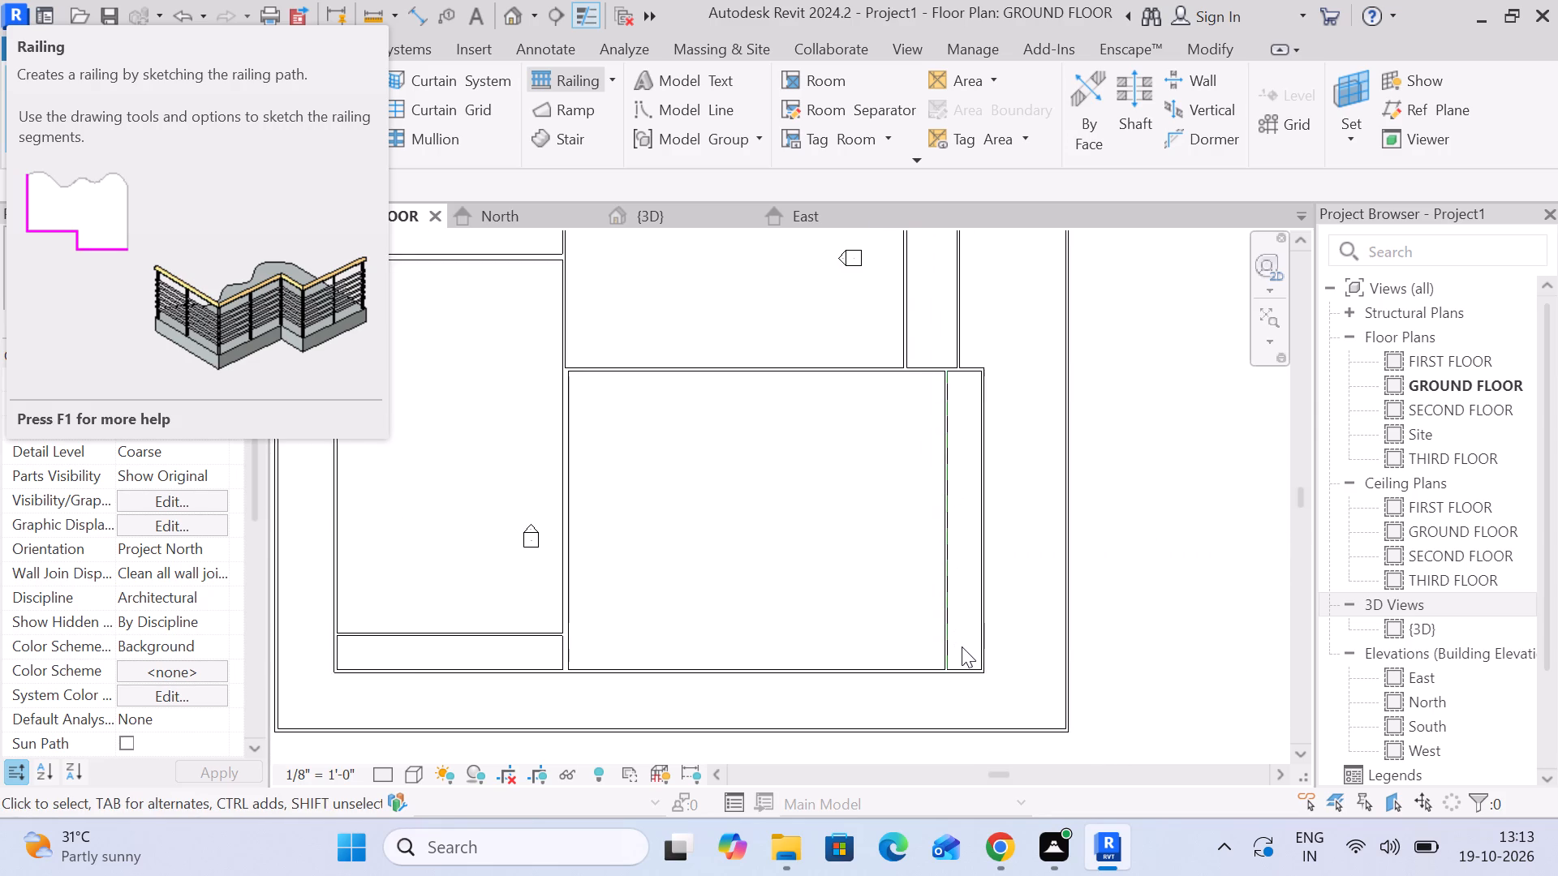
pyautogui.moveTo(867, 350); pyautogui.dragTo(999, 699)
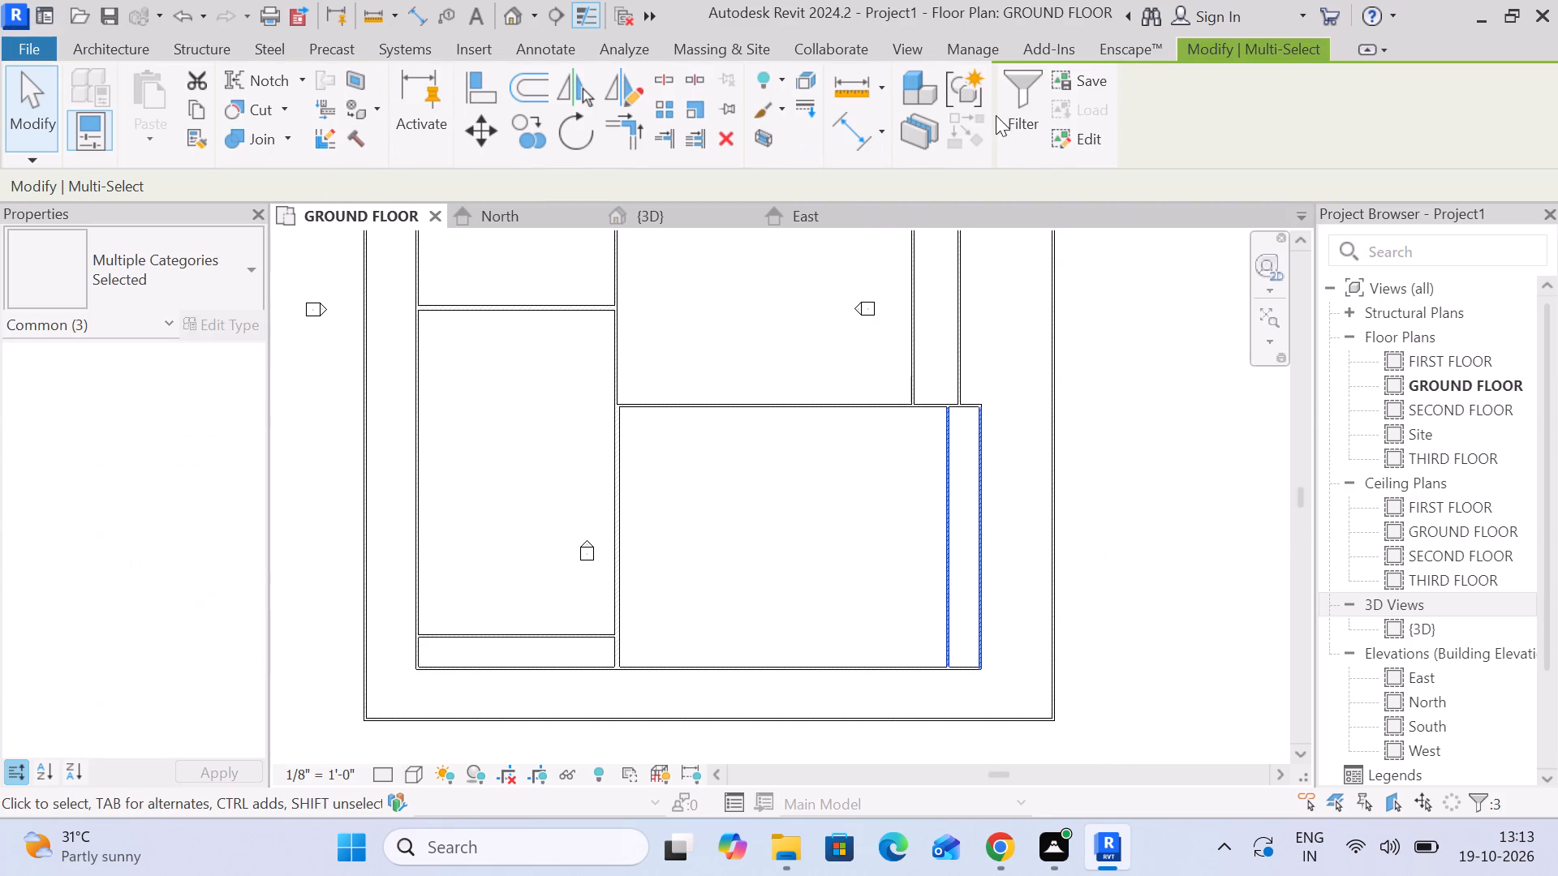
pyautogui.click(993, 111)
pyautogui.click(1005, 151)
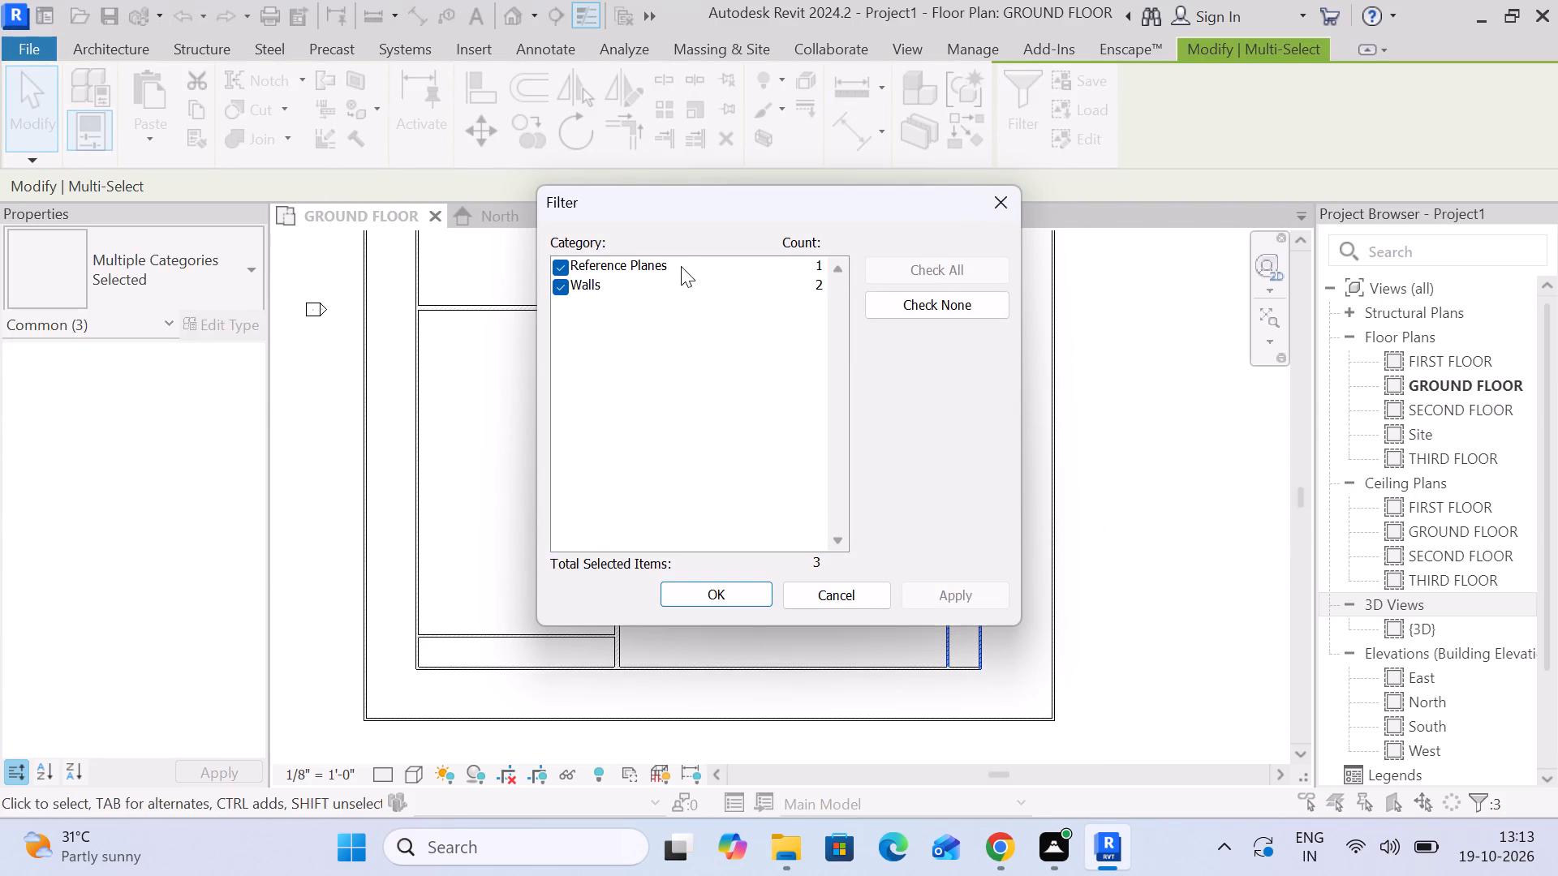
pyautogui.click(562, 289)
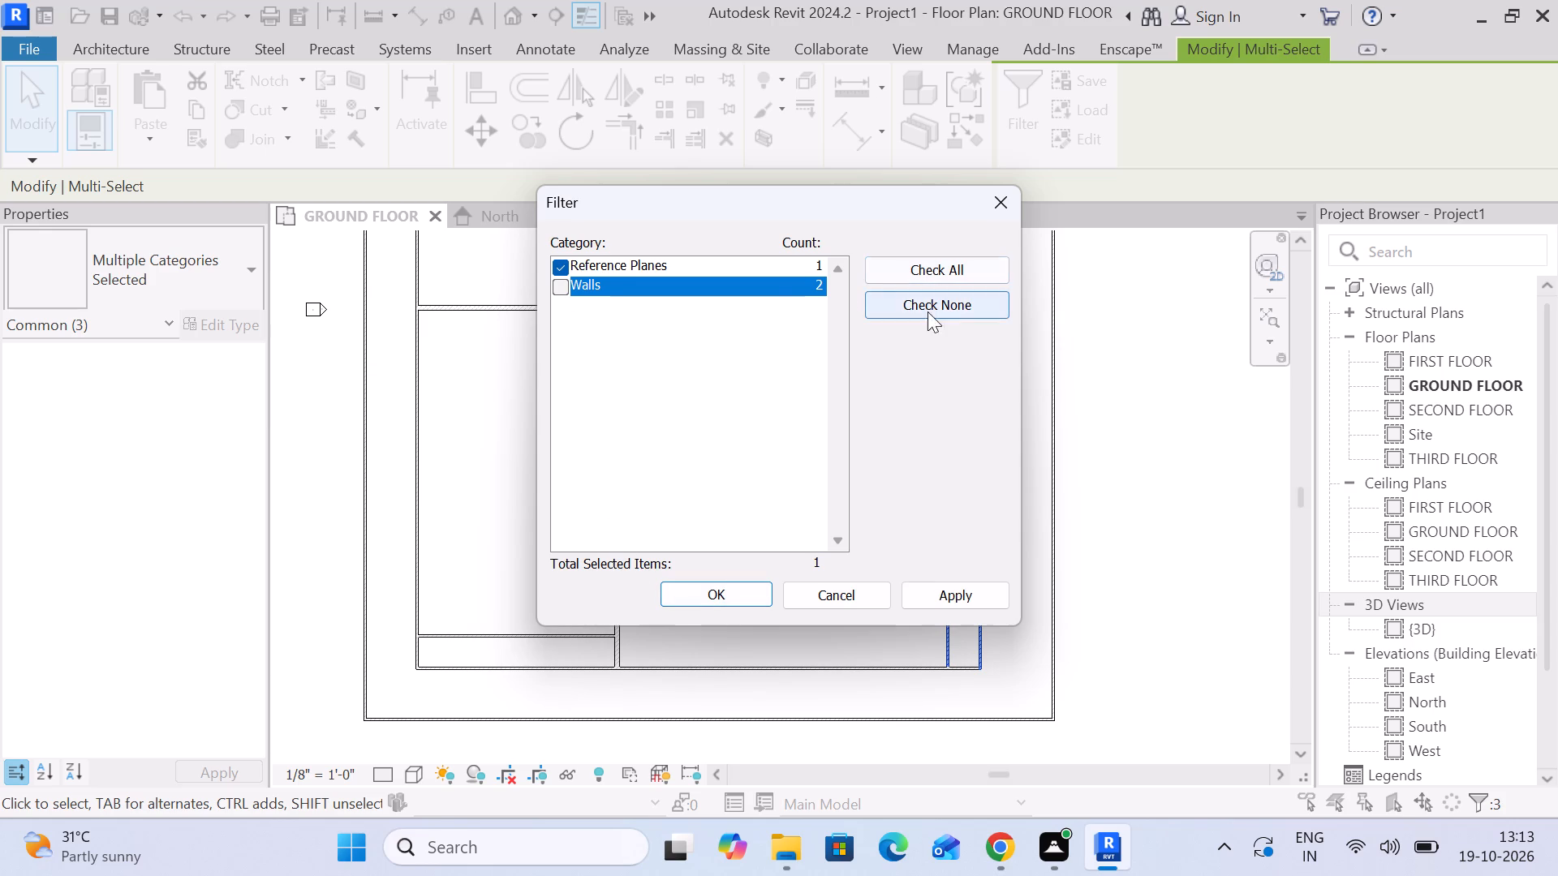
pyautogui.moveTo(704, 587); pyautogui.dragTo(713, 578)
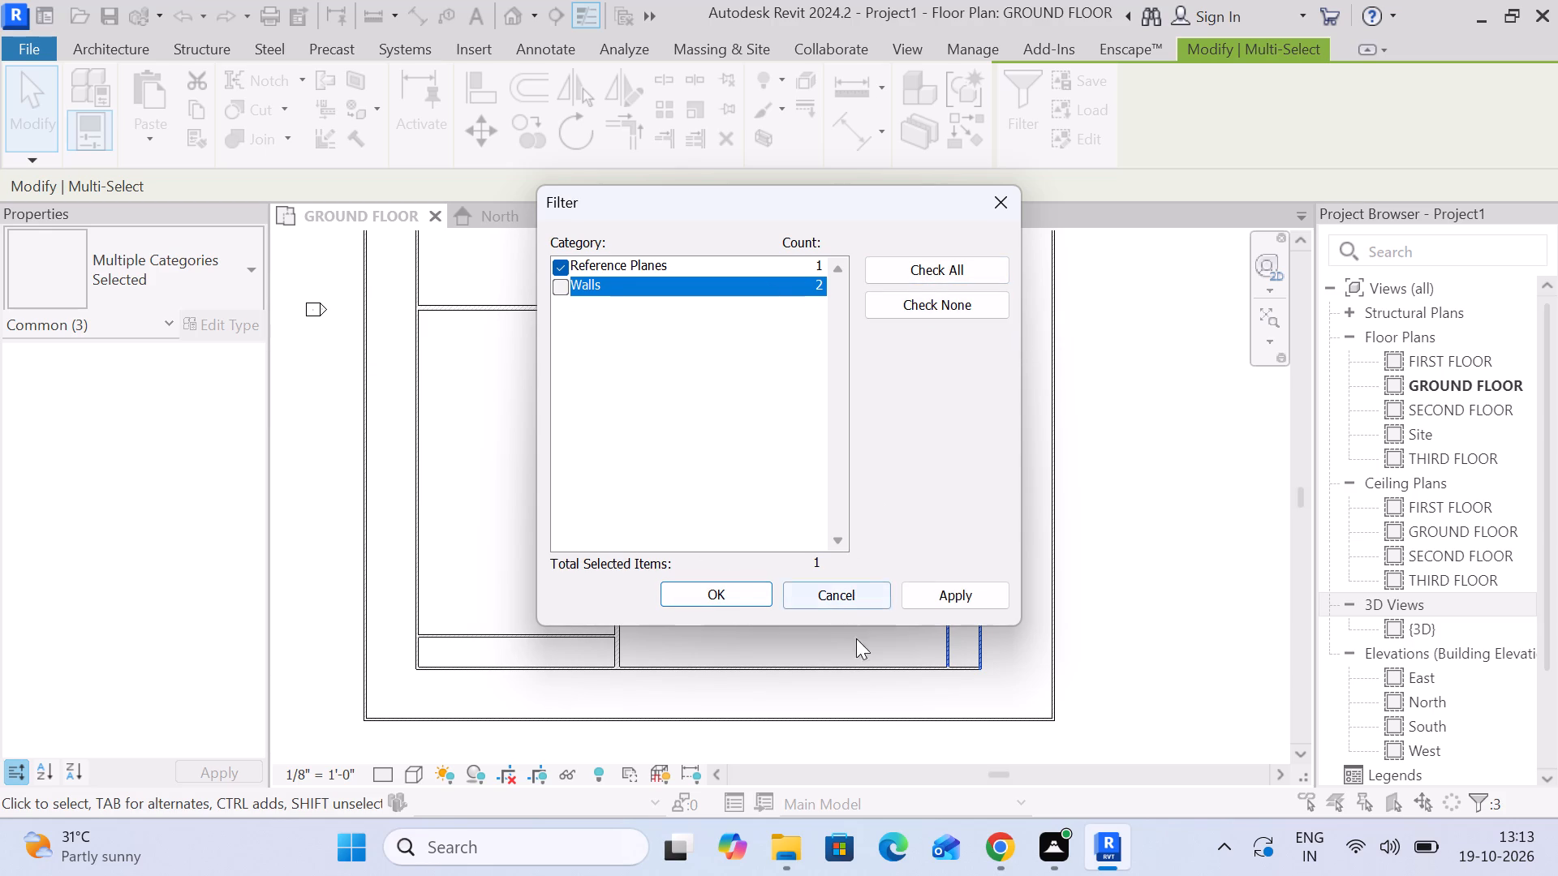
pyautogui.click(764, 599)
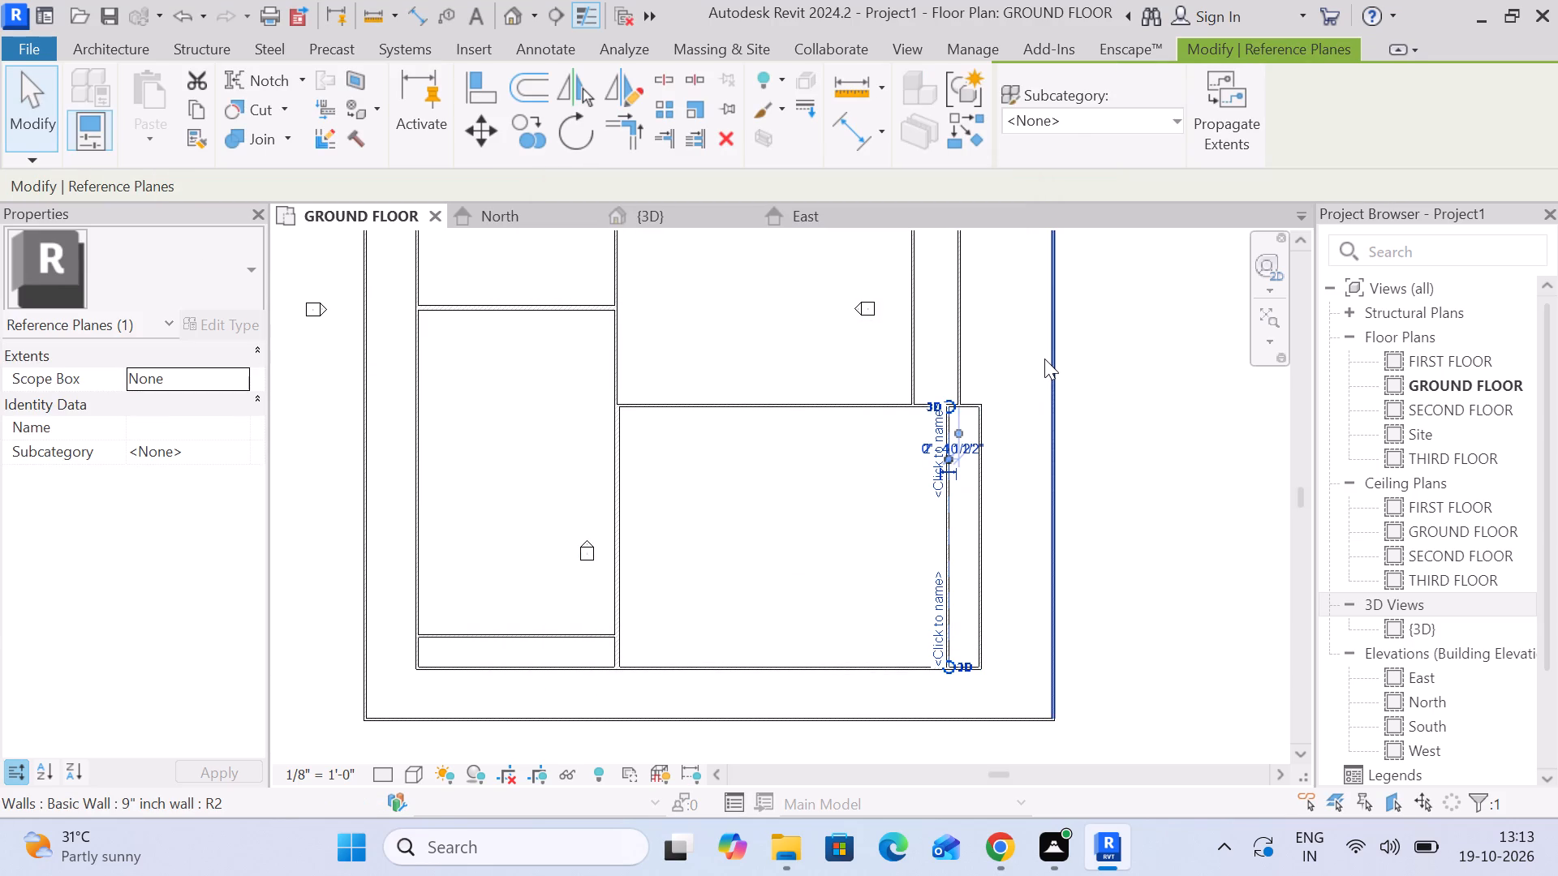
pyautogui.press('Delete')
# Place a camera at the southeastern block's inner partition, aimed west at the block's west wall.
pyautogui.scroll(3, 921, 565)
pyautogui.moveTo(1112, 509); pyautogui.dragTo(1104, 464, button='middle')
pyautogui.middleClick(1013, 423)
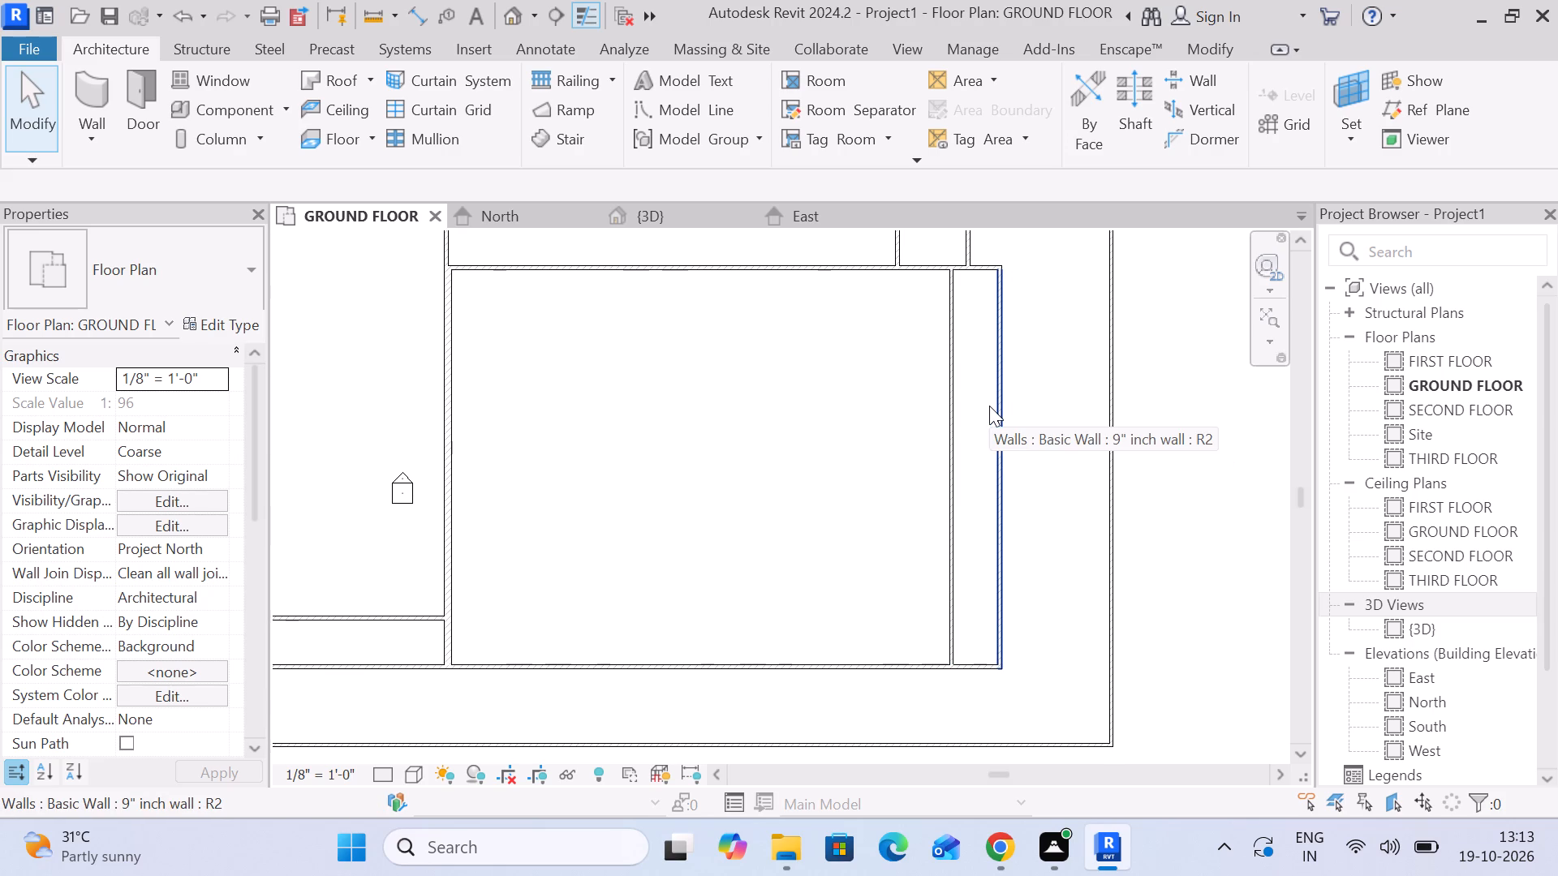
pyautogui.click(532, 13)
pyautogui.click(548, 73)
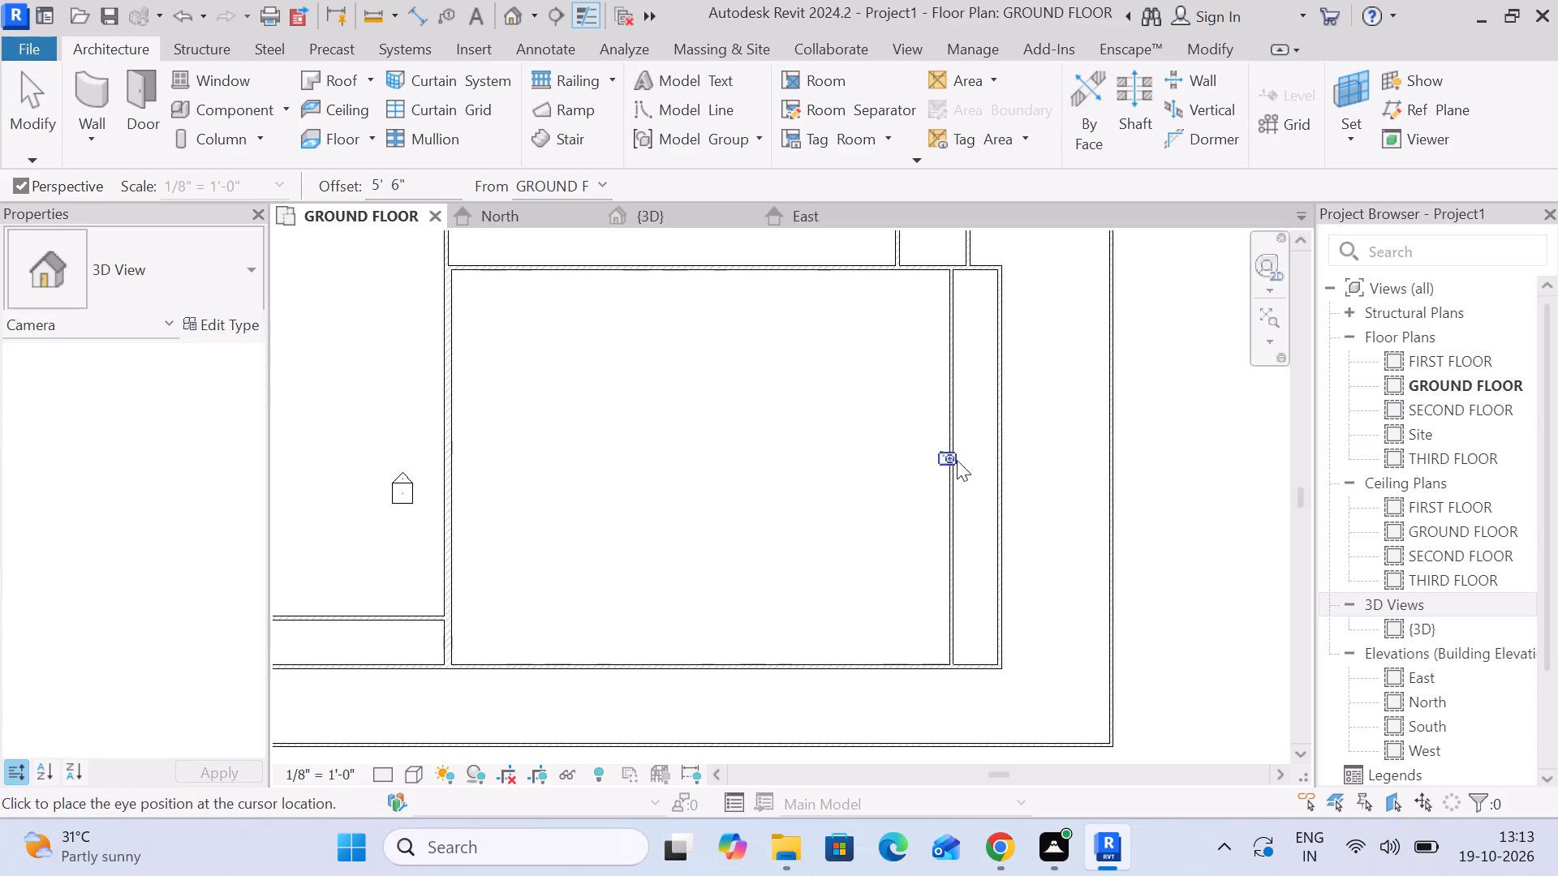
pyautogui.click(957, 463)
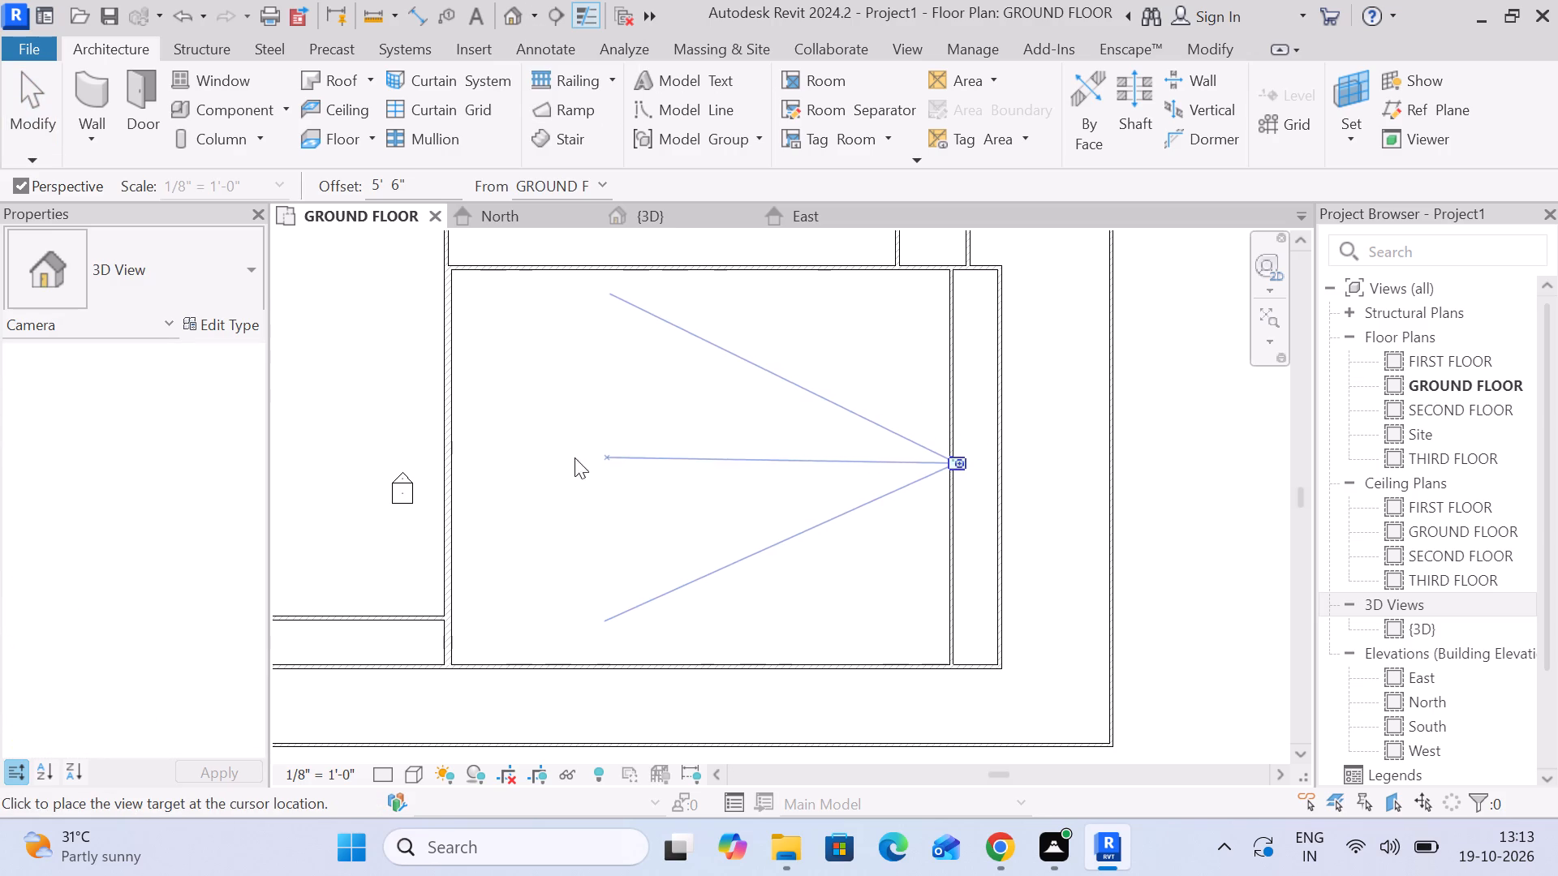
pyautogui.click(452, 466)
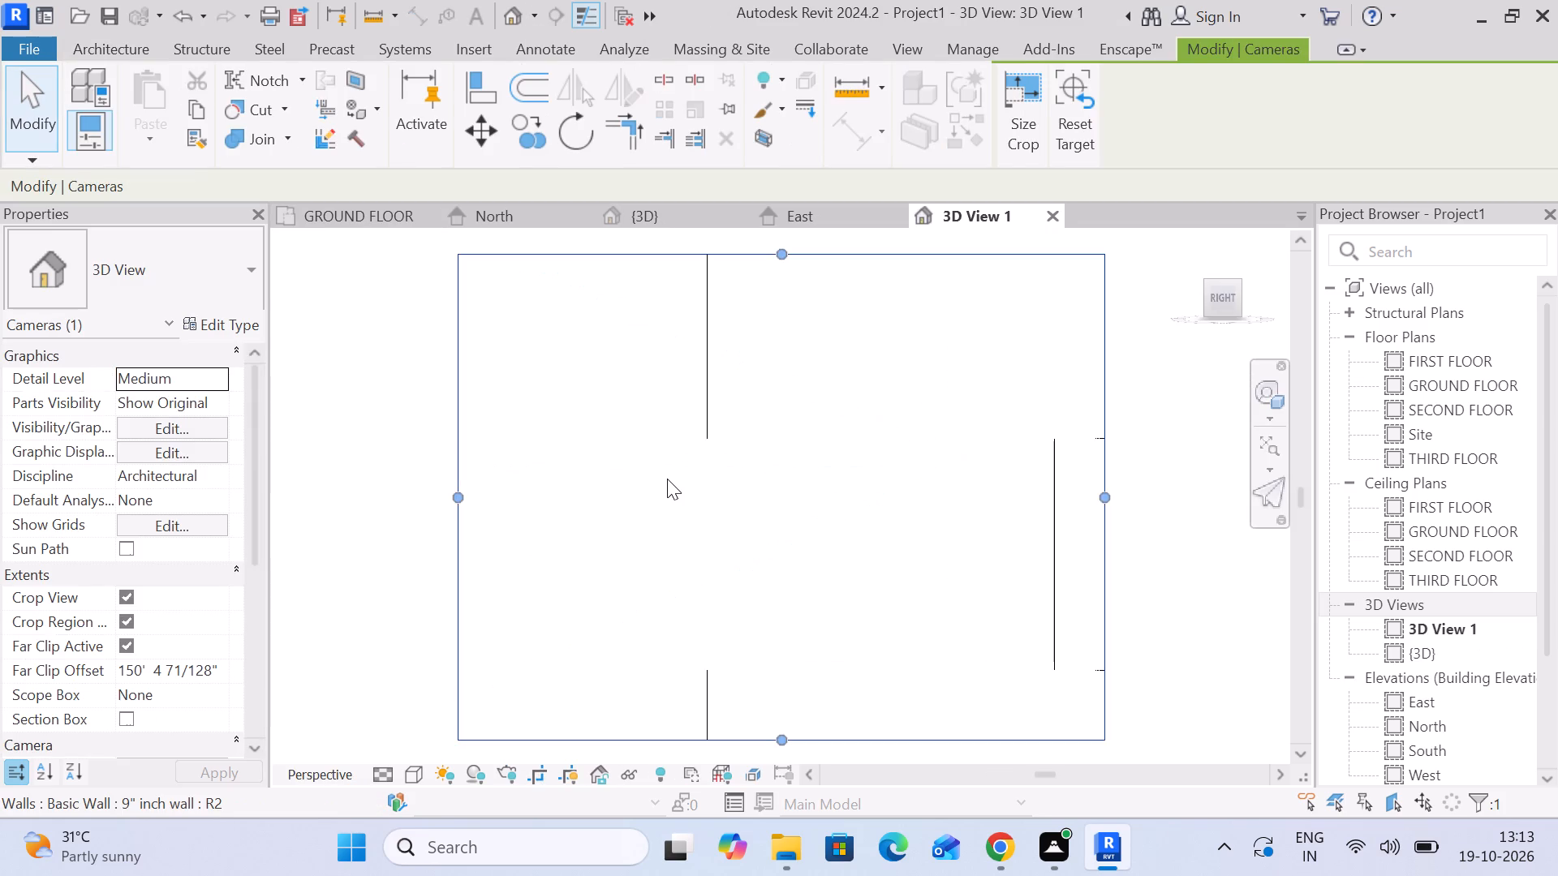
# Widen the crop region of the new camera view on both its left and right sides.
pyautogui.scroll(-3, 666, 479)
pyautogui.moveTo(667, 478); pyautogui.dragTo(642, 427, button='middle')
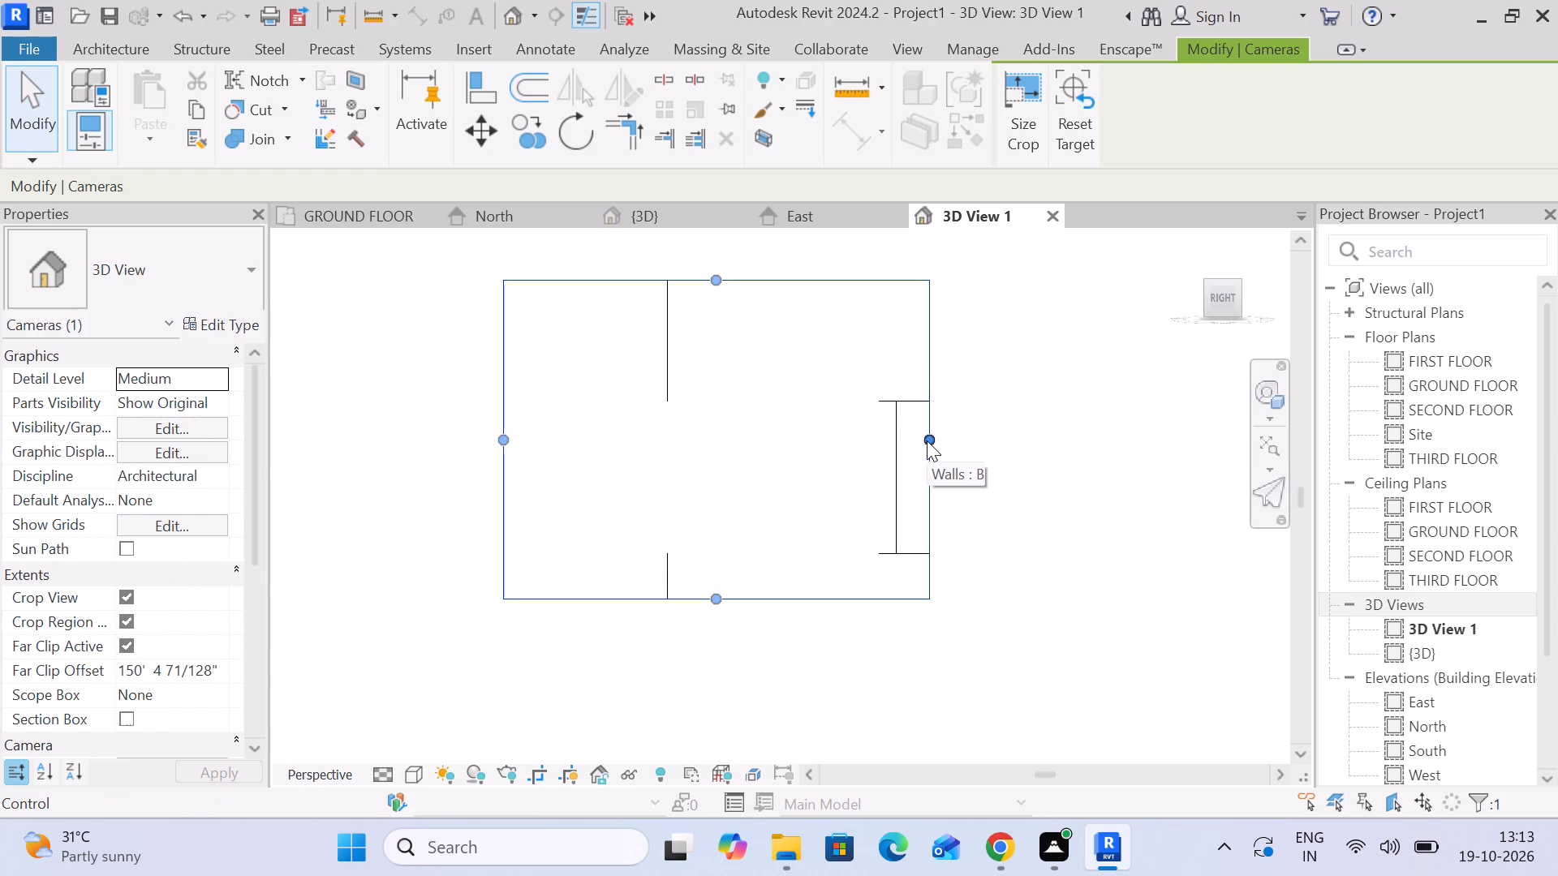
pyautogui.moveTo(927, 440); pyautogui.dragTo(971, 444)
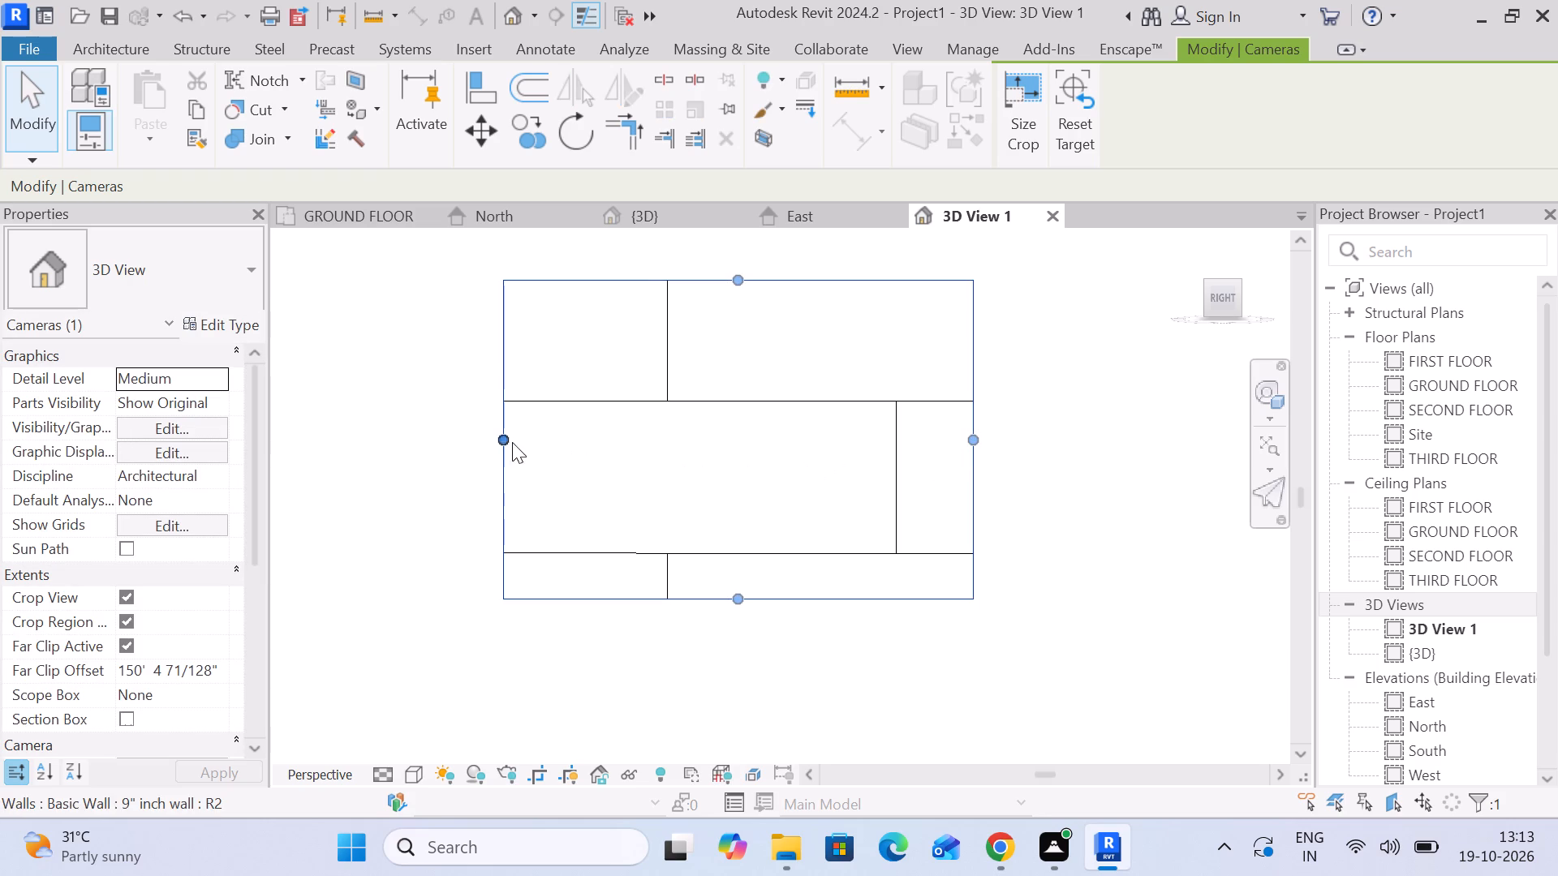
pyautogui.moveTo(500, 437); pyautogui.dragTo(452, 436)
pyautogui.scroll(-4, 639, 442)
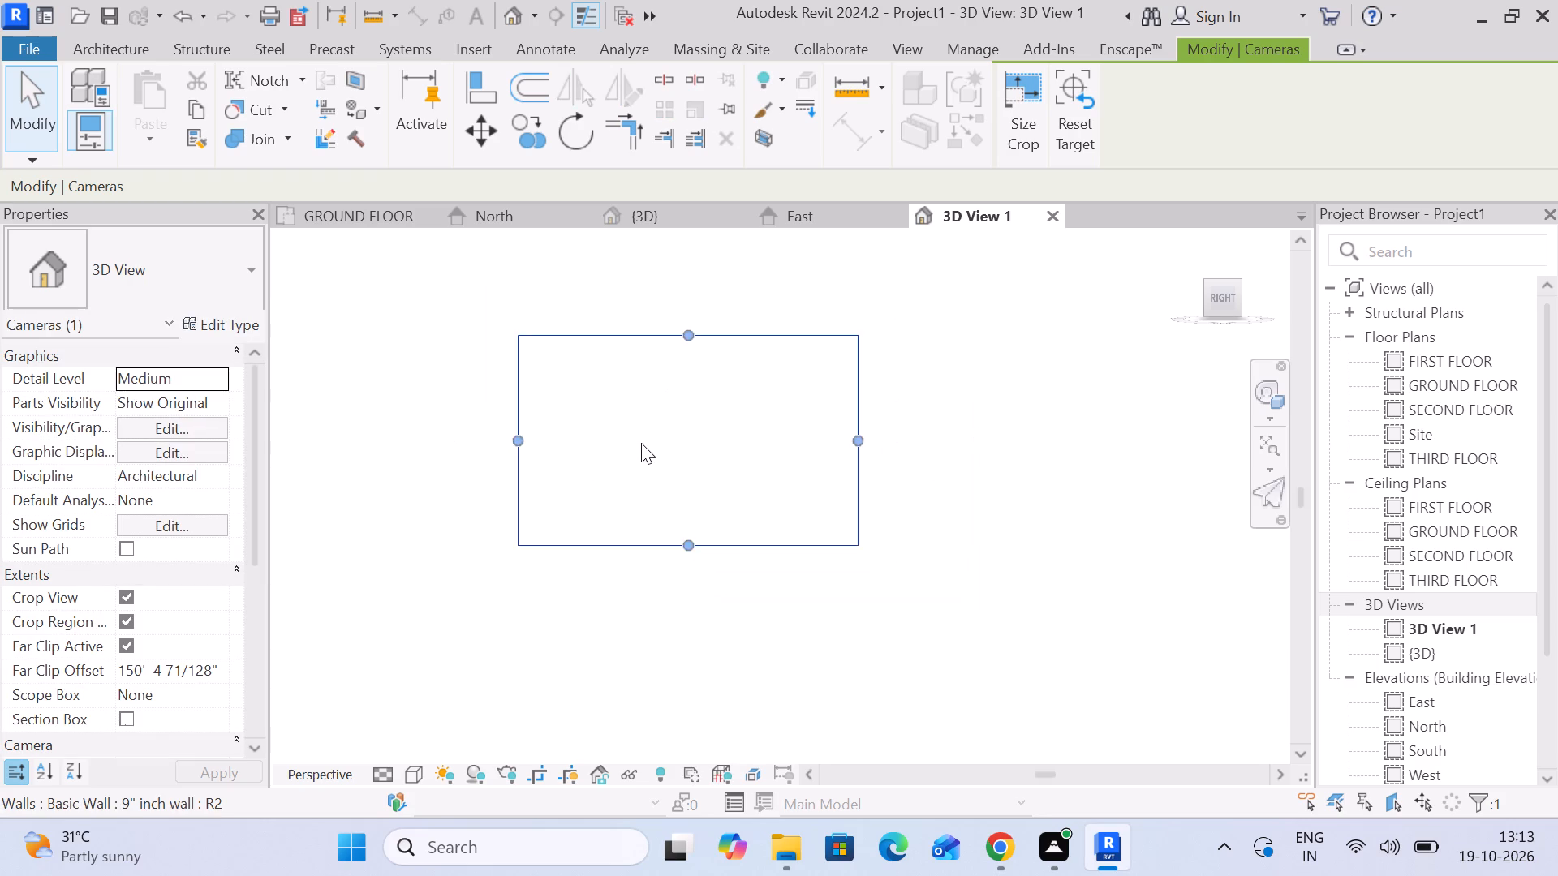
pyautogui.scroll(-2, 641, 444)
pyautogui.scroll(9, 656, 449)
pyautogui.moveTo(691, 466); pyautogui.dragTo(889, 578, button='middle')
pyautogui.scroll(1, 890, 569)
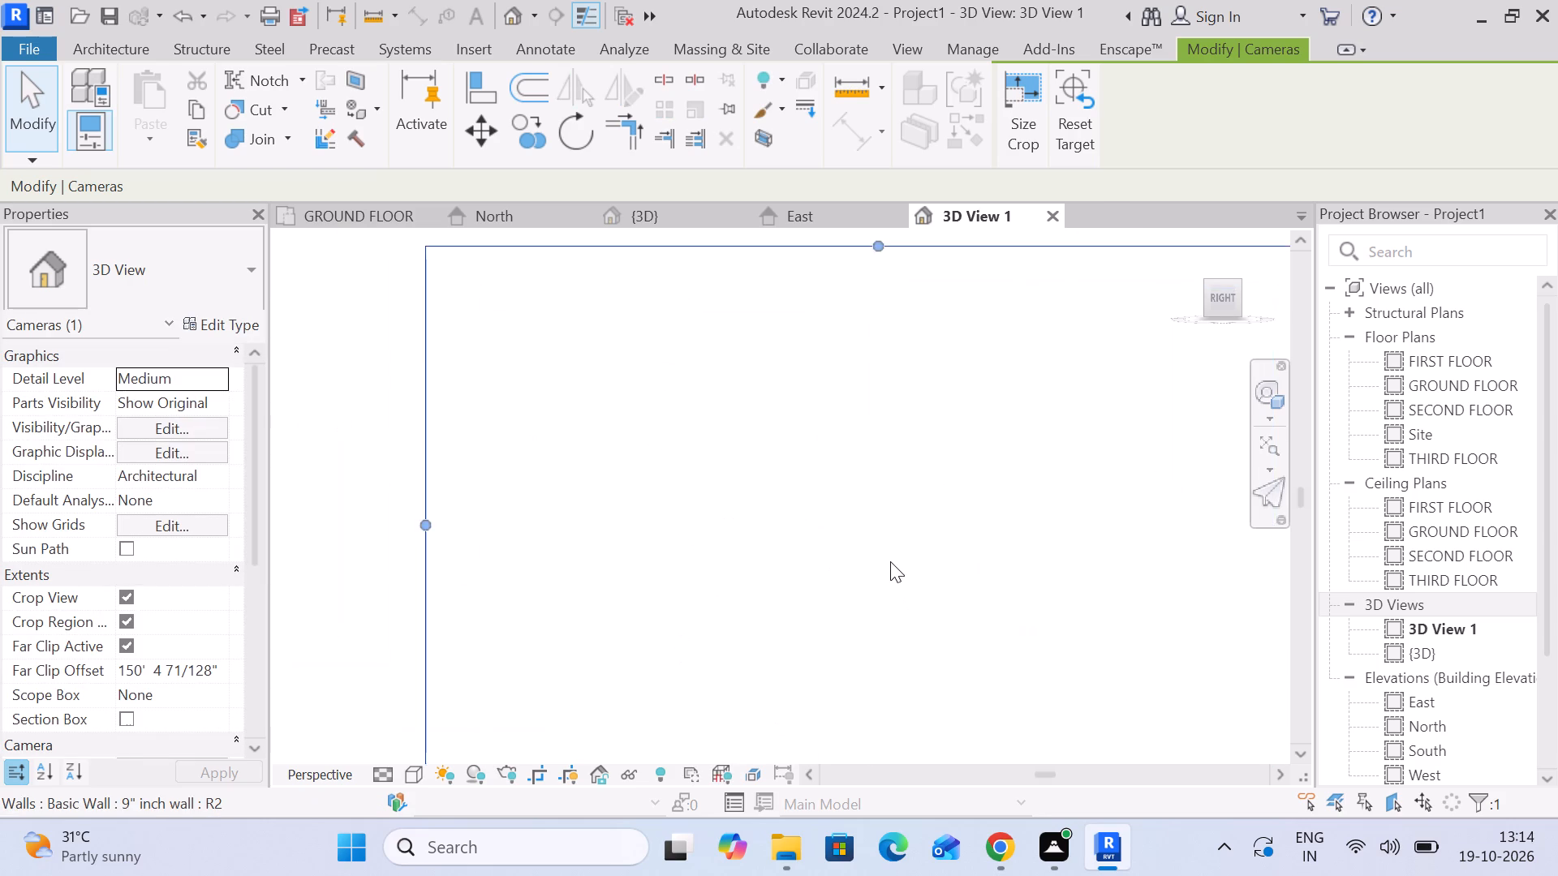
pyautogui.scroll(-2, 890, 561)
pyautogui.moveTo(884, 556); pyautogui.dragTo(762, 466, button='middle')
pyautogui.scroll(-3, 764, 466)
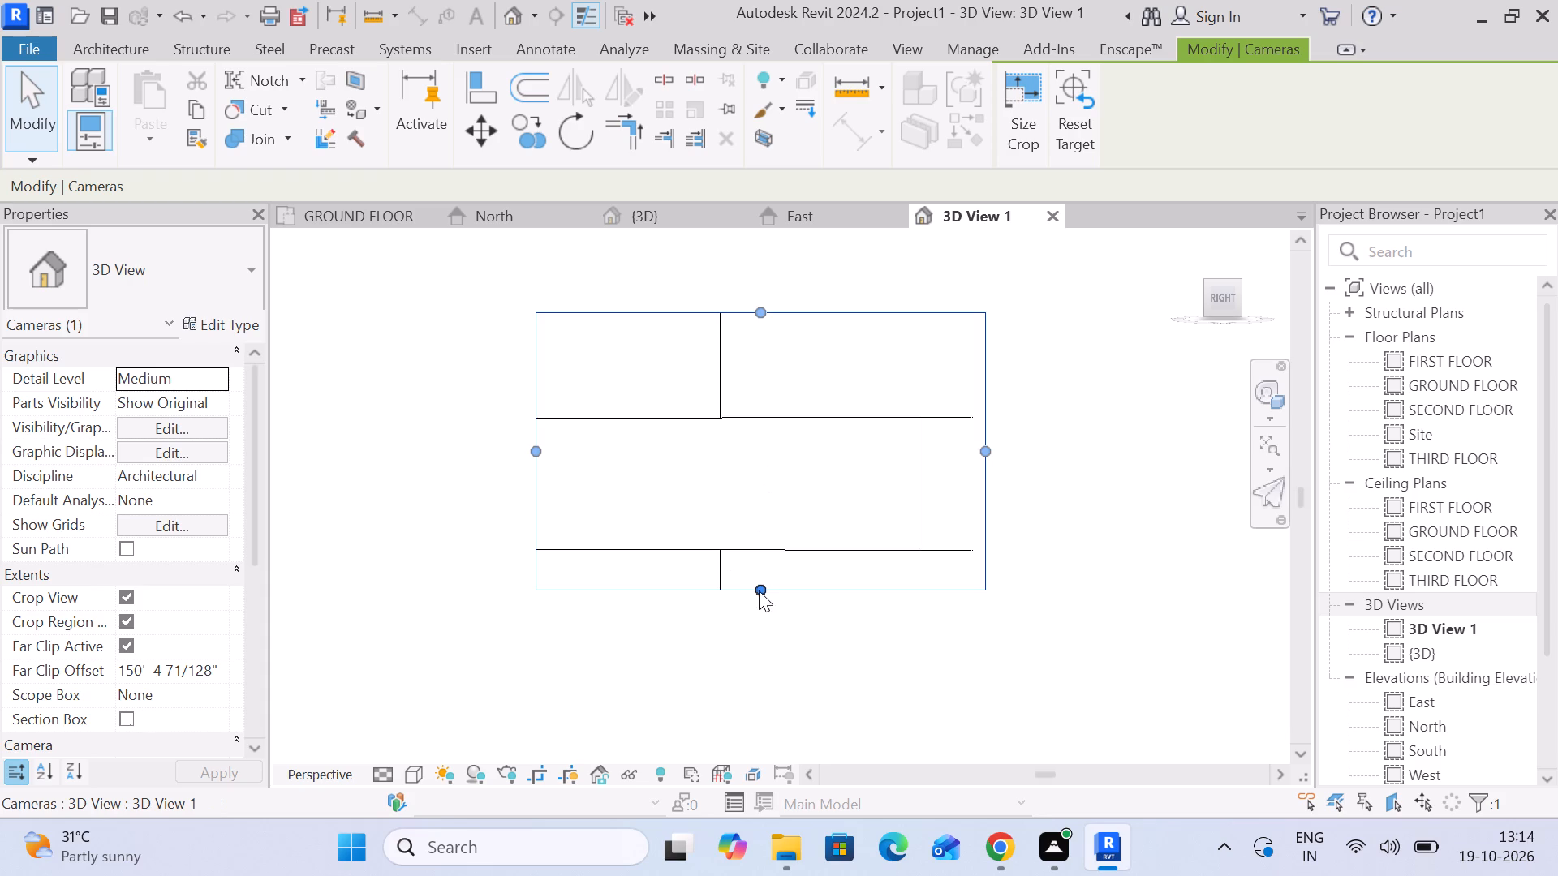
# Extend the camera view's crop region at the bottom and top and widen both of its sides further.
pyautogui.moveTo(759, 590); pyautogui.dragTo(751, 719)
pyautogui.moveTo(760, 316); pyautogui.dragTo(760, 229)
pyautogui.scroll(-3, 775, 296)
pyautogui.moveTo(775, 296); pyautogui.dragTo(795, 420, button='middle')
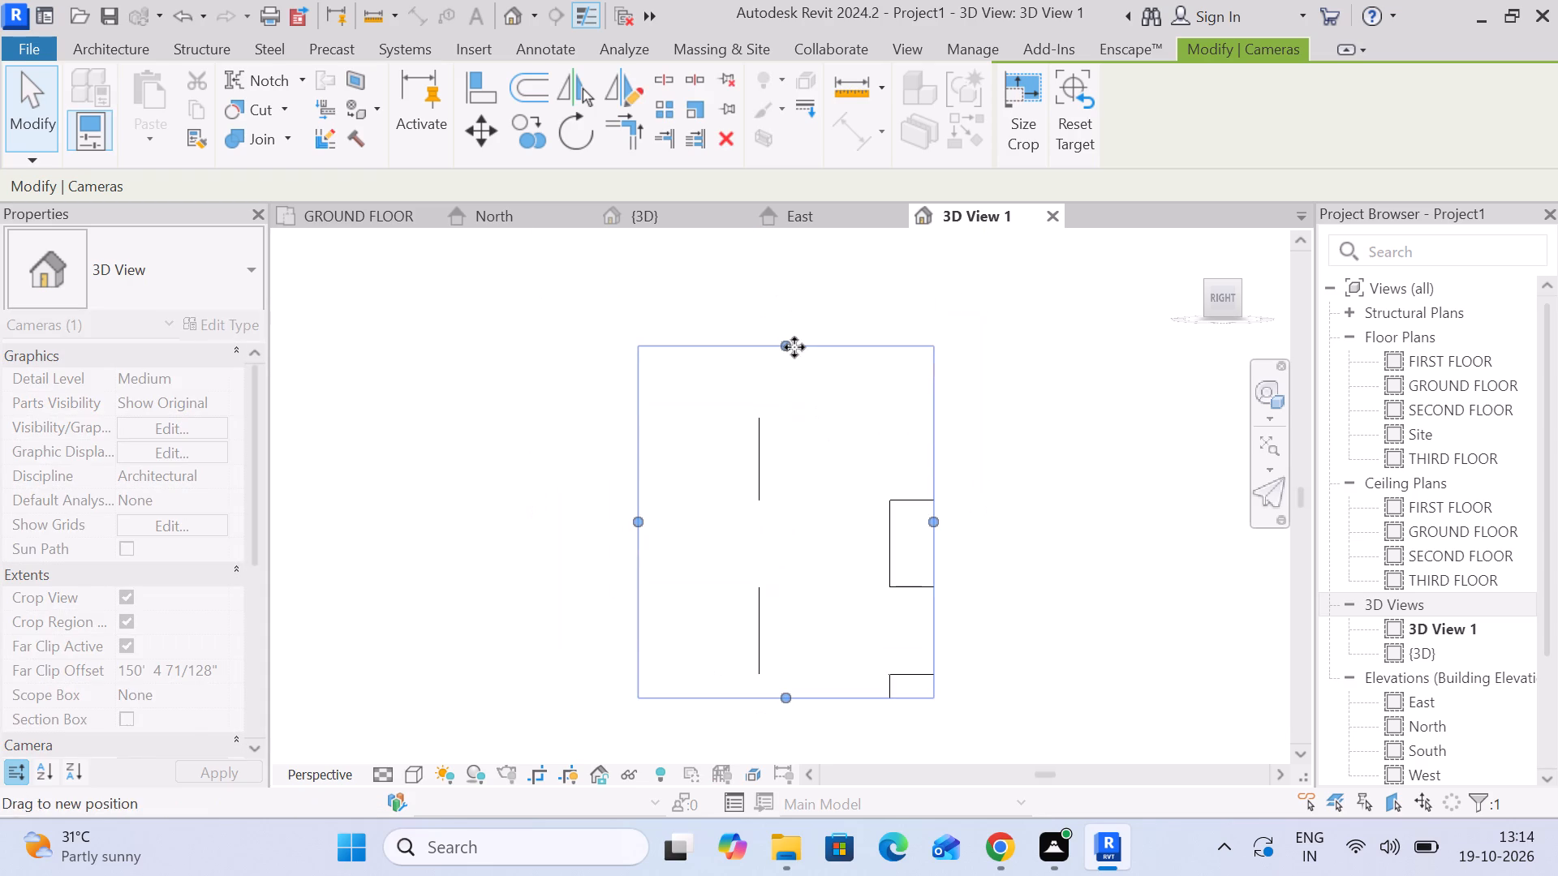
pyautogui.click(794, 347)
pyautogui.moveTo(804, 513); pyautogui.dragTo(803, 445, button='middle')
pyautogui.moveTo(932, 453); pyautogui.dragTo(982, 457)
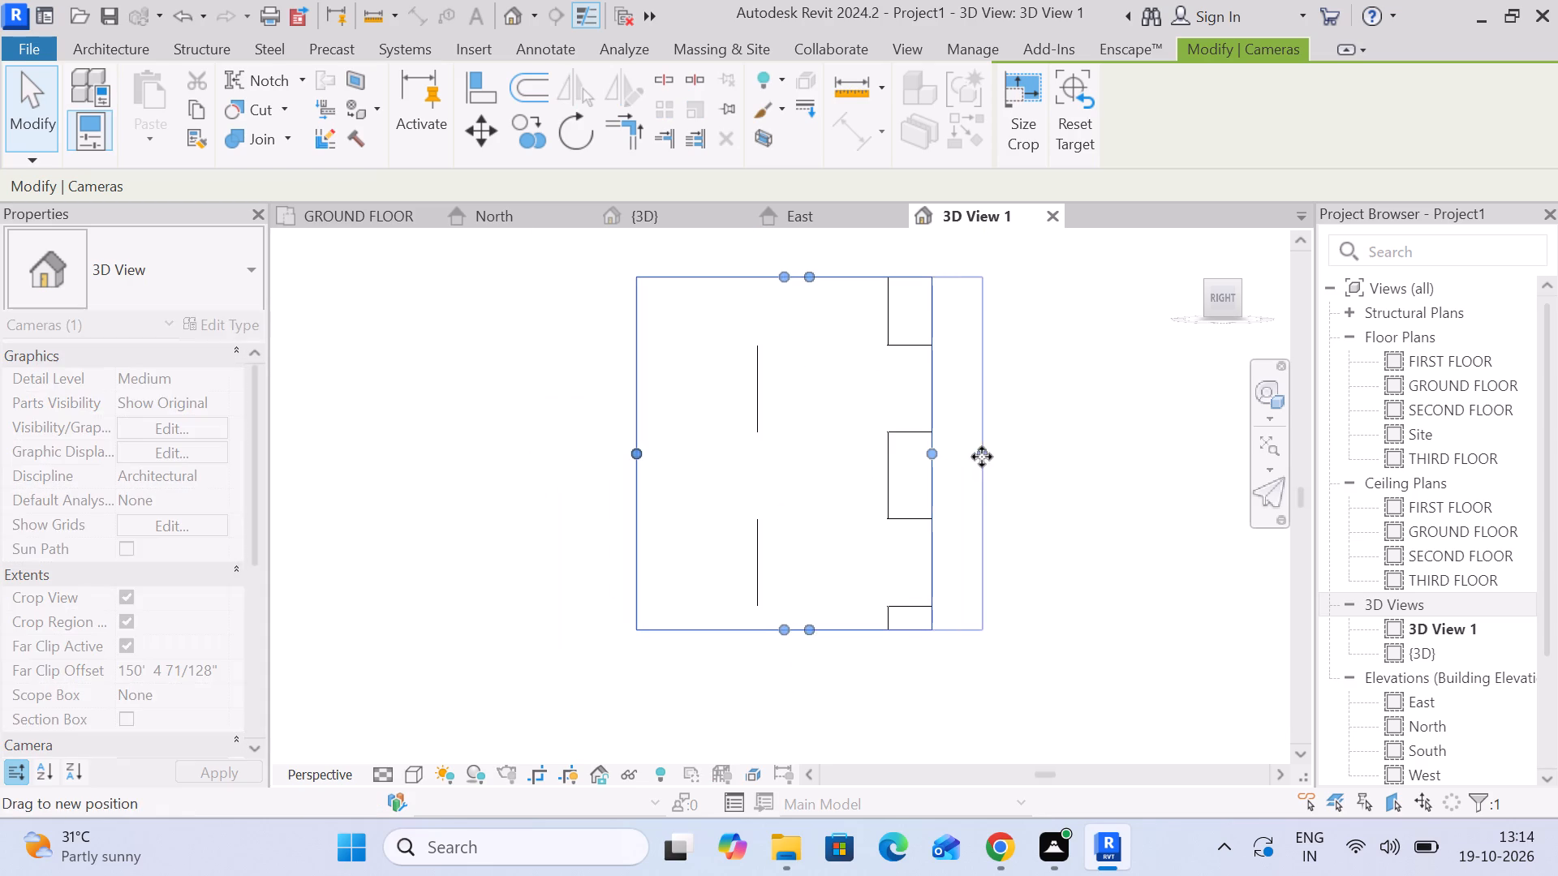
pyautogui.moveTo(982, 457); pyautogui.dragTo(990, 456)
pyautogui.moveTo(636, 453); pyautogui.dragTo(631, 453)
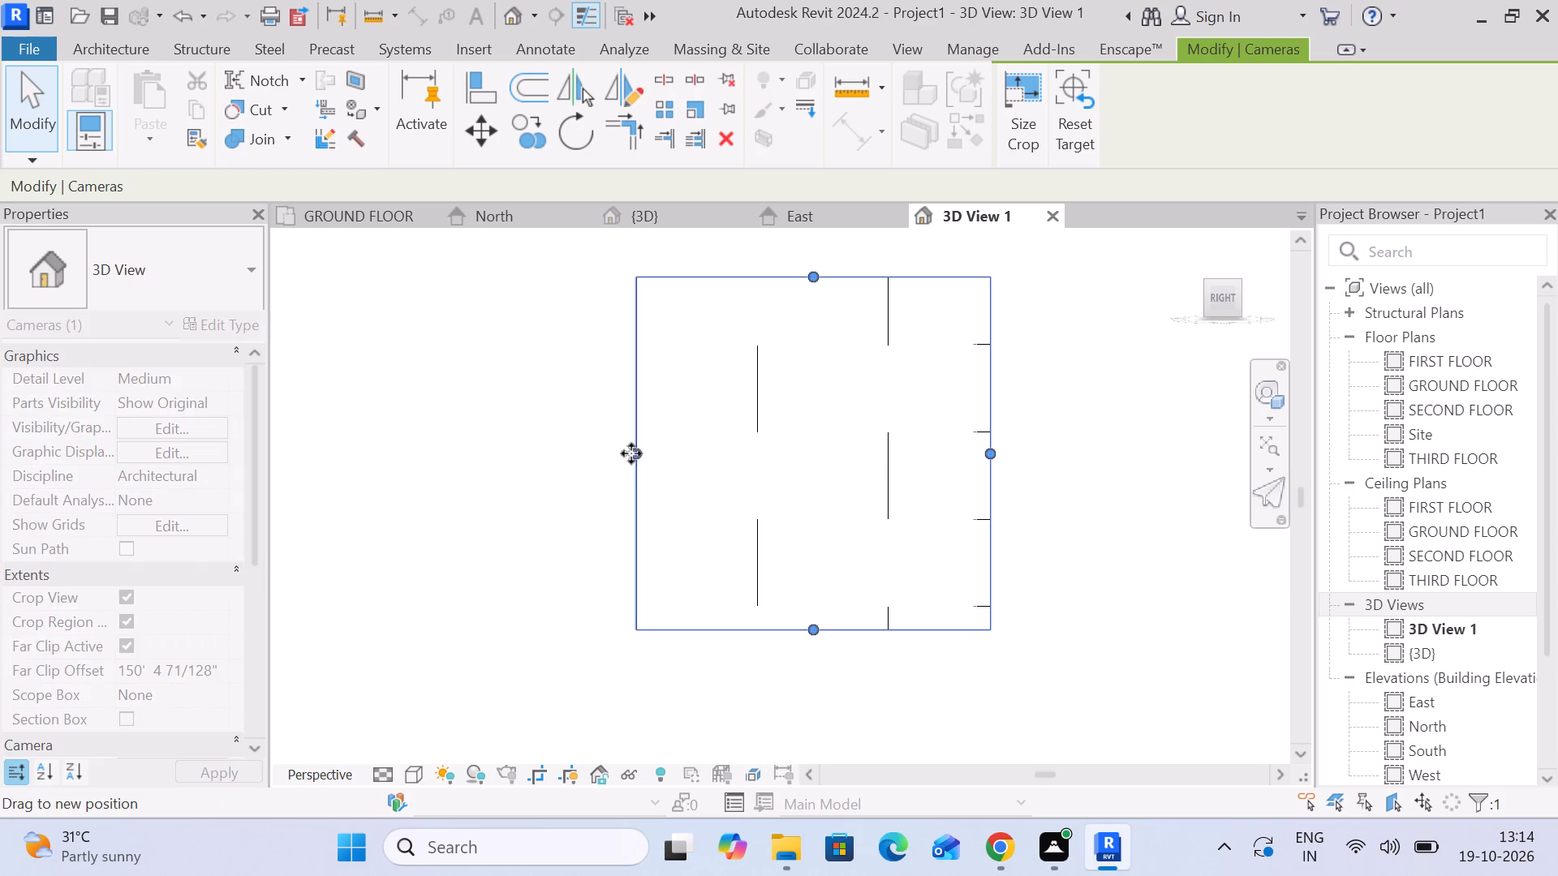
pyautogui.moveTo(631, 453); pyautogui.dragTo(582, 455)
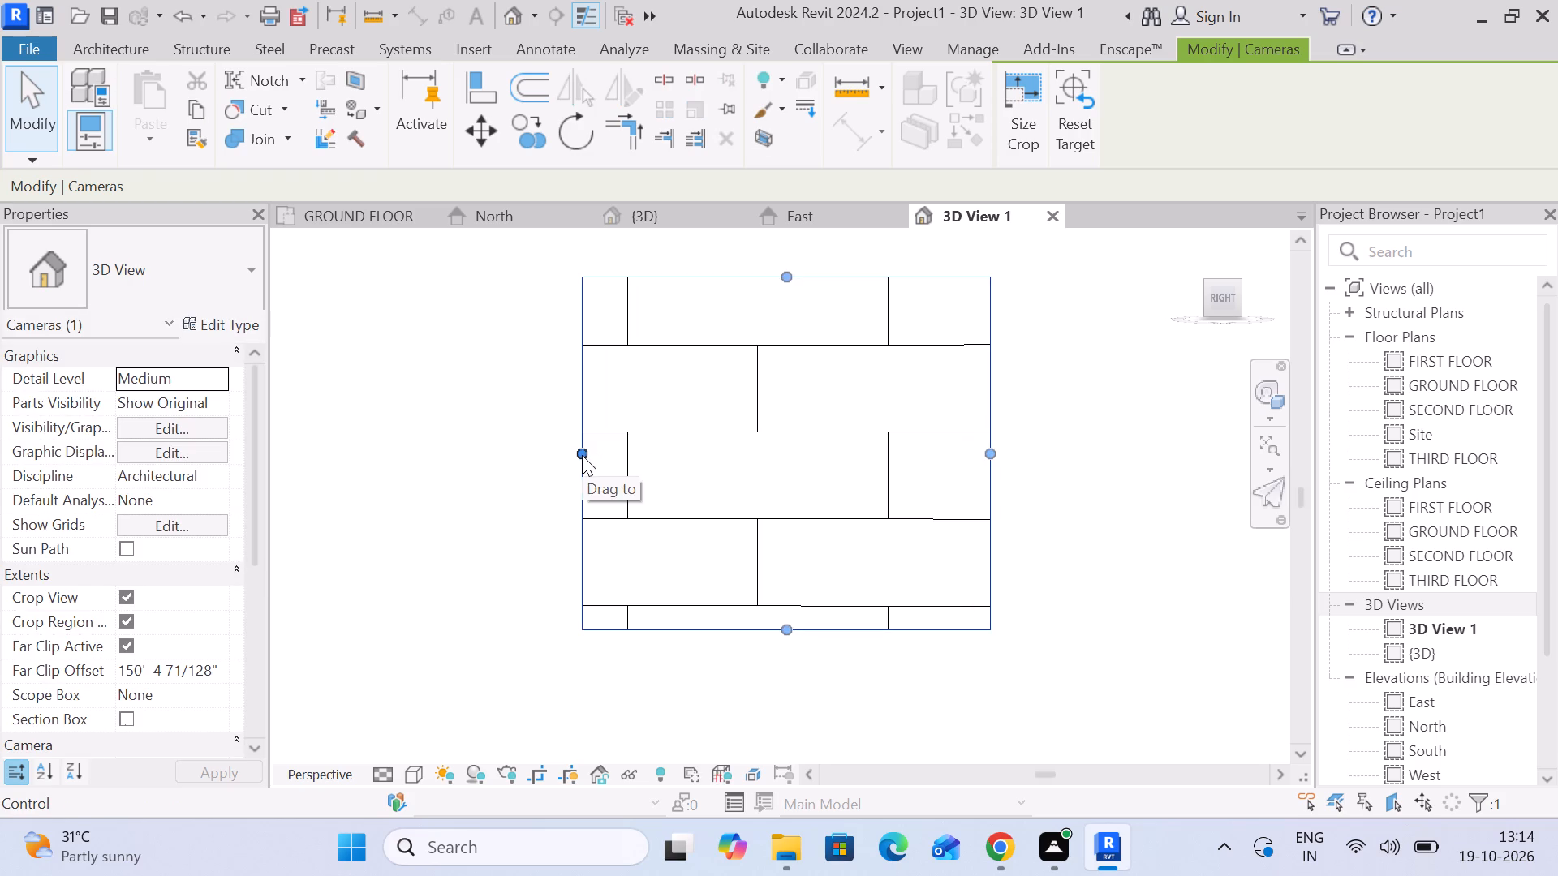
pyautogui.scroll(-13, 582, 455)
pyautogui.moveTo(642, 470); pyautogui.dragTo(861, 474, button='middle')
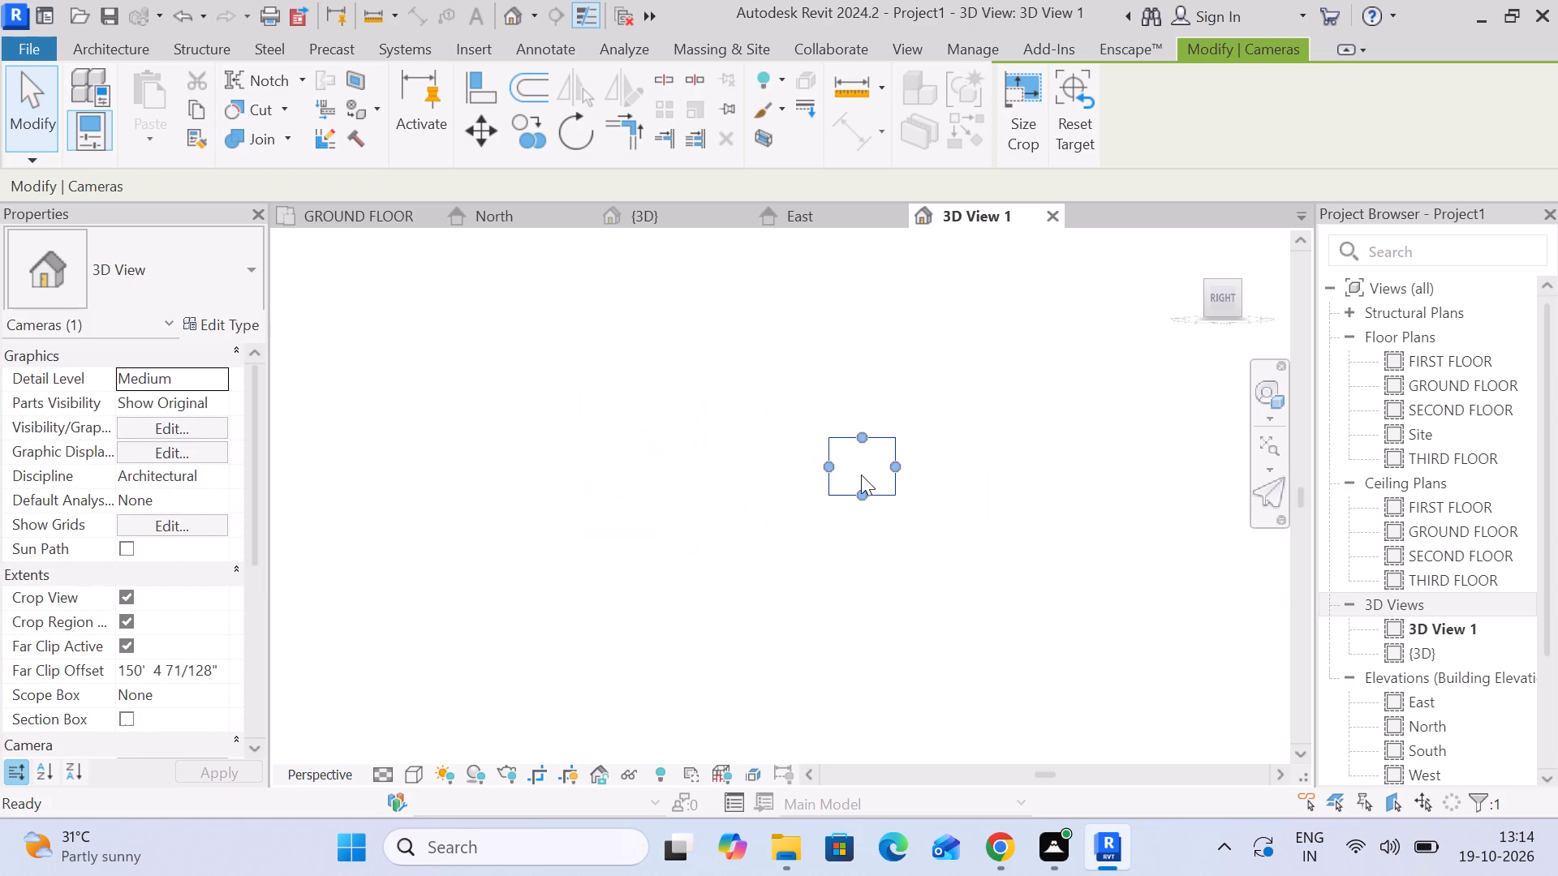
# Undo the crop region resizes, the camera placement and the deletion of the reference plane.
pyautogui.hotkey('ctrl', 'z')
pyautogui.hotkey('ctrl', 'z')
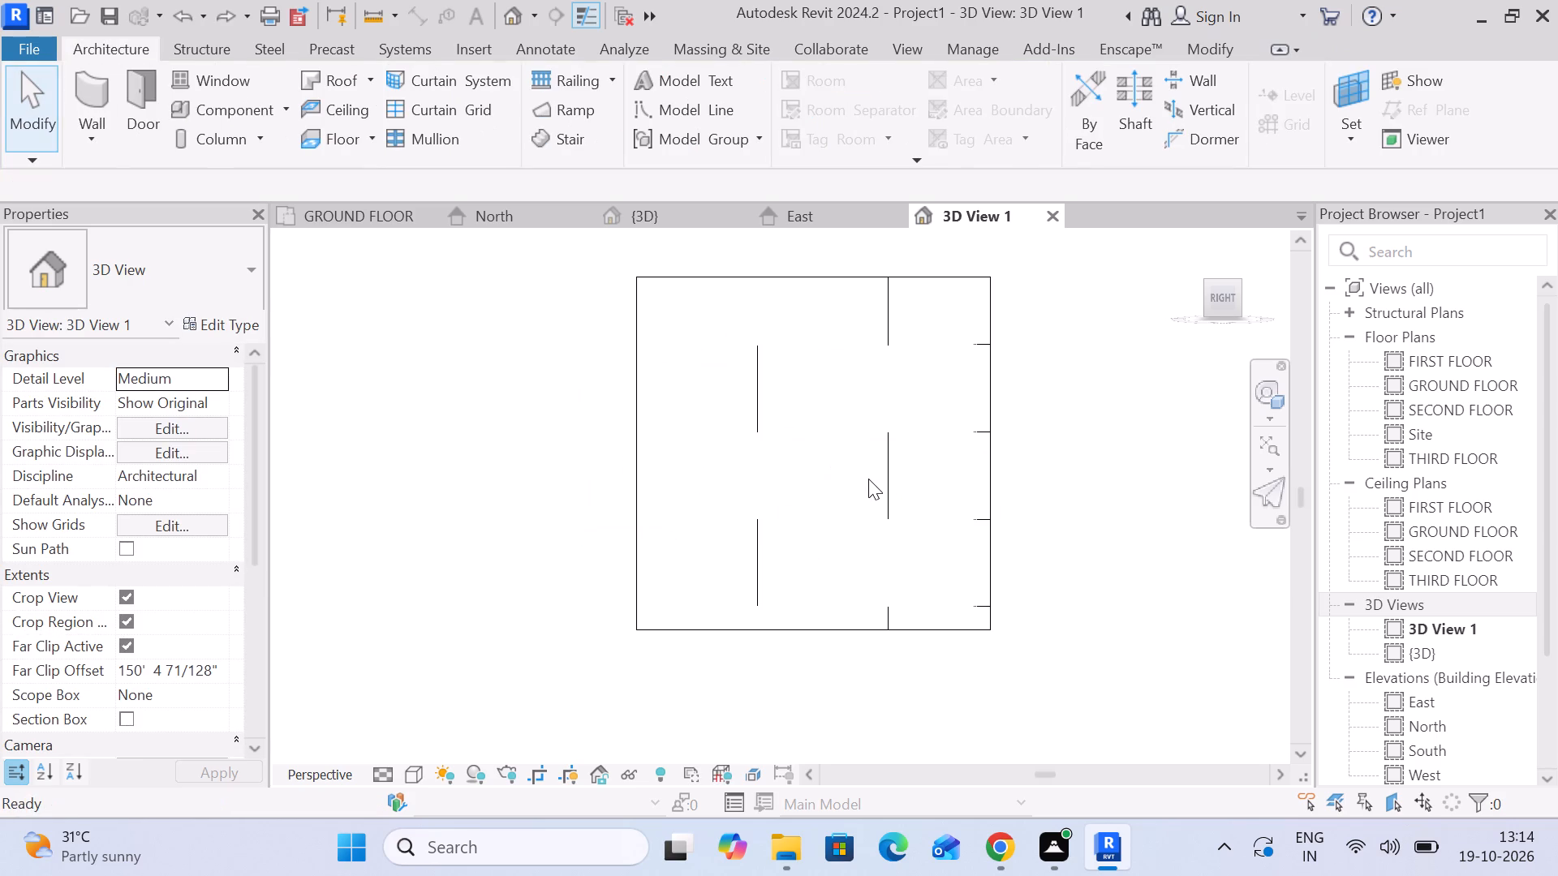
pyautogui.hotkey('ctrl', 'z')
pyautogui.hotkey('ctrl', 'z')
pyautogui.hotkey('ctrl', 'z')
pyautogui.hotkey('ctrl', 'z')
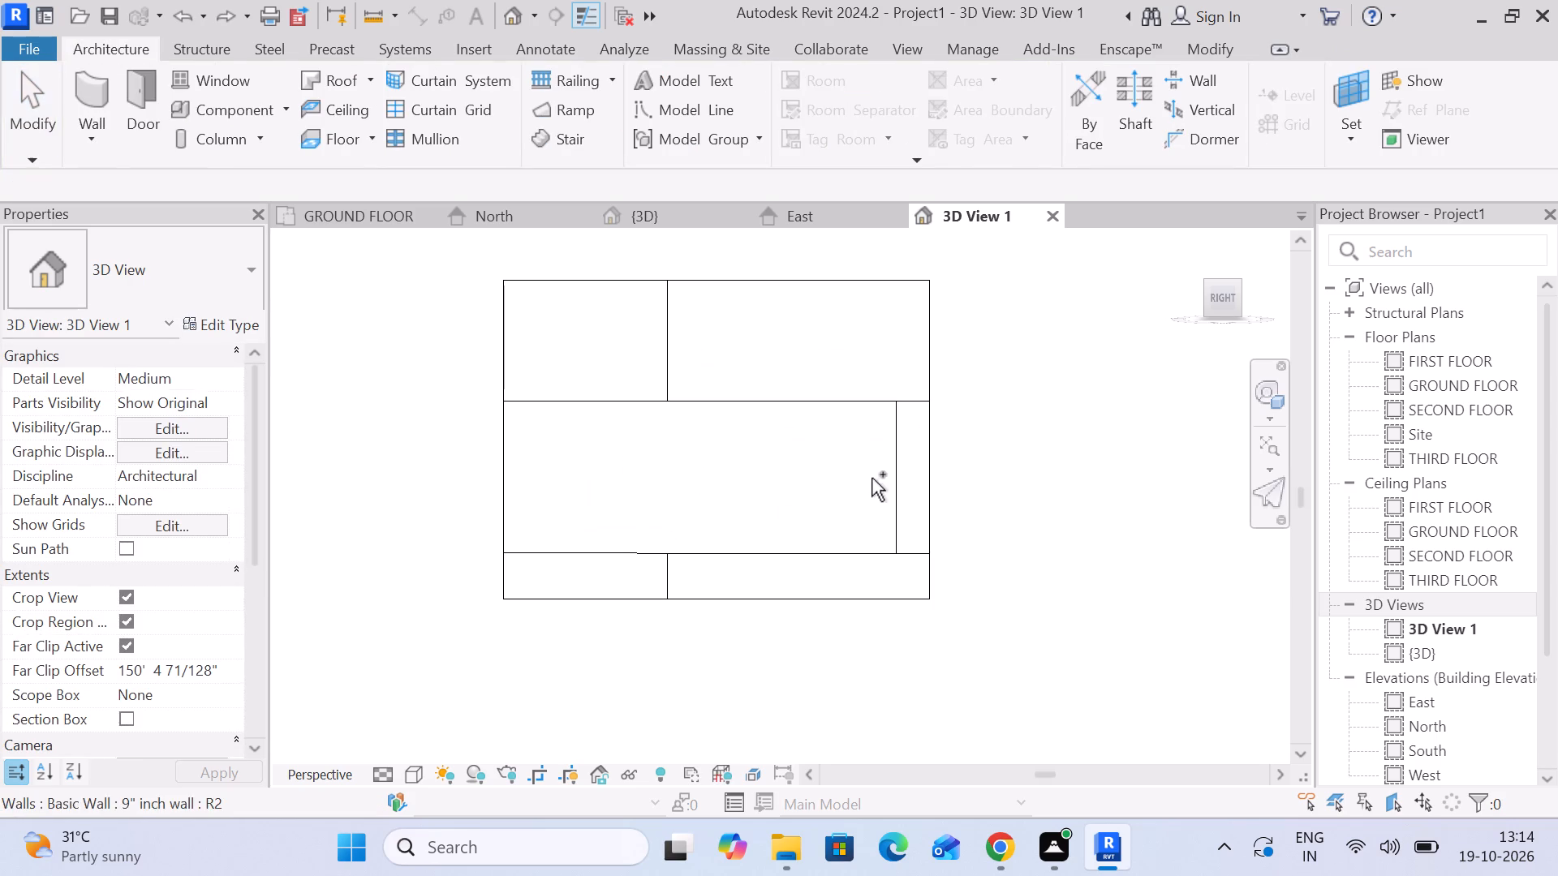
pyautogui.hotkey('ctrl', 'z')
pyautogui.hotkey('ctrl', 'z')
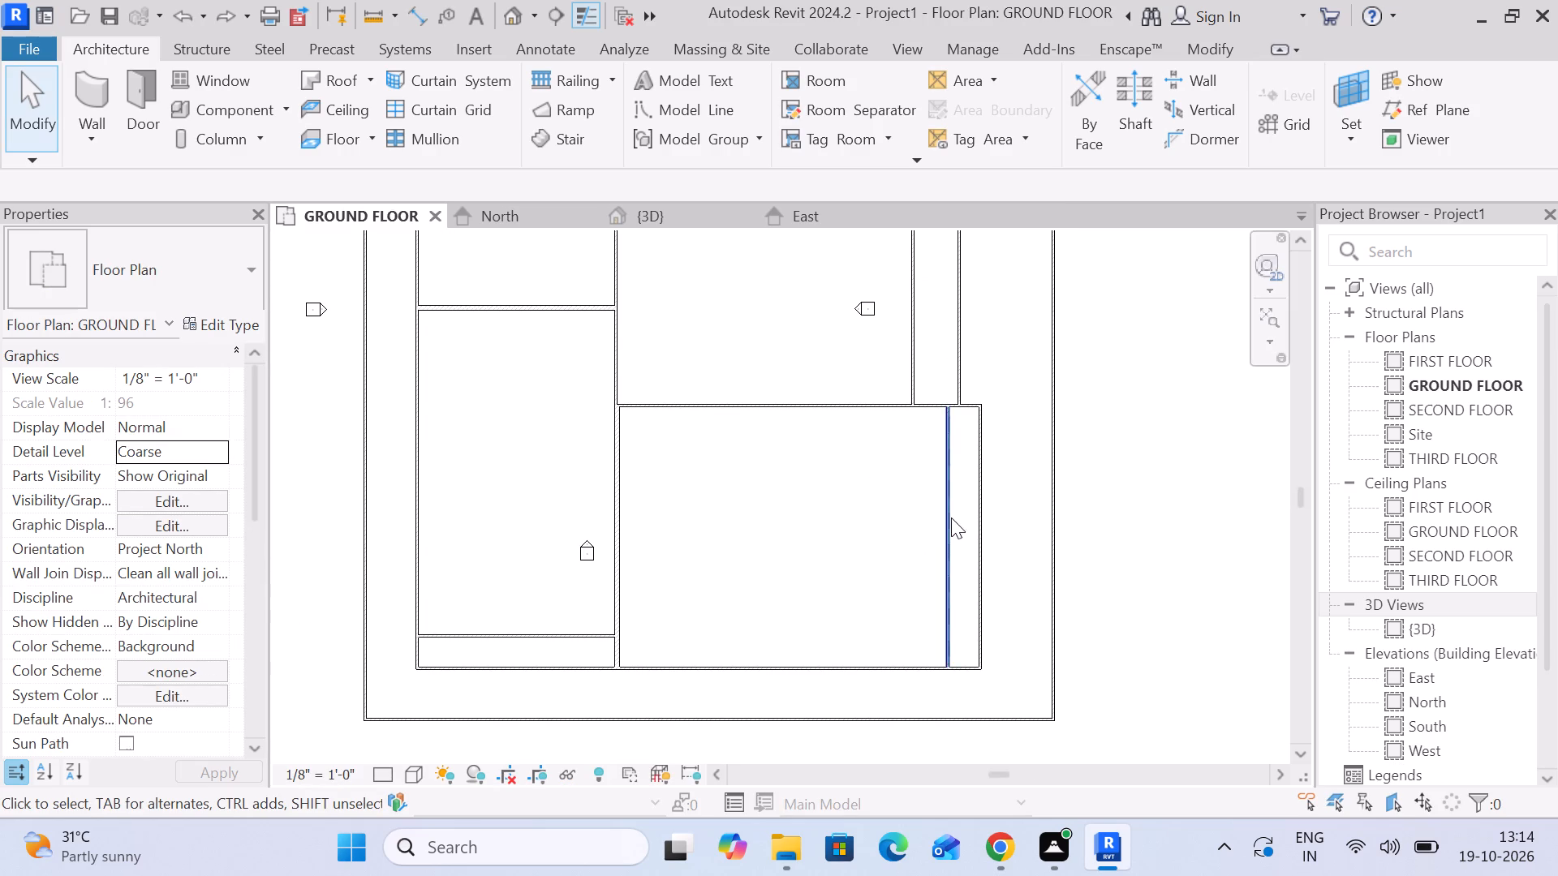
# Filter the selection at the southeastern block's inner partition to Reference Planes only and delete the reference plane along its east face.
pyautogui.scroll(4, 951, 512)
pyautogui.scroll(-3, 918, 444)
pyautogui.moveTo(889, 393); pyautogui.dragTo(1001, 660)
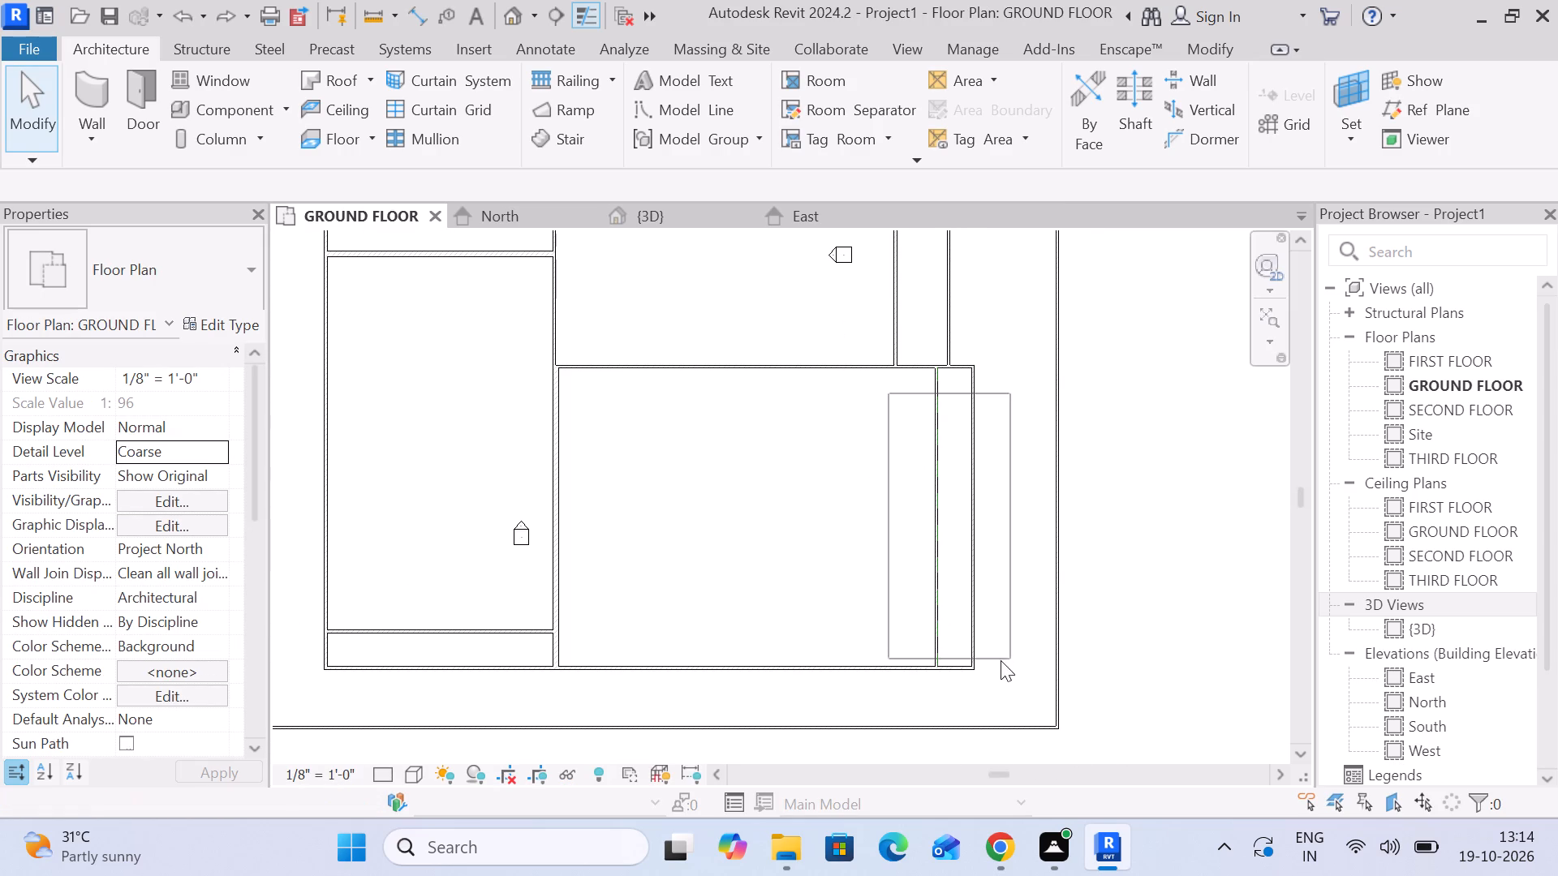
pyautogui.moveTo(1001, 660); pyautogui.dragTo(993, 664)
pyautogui.moveTo(850, 299); pyautogui.dragTo(968, 702)
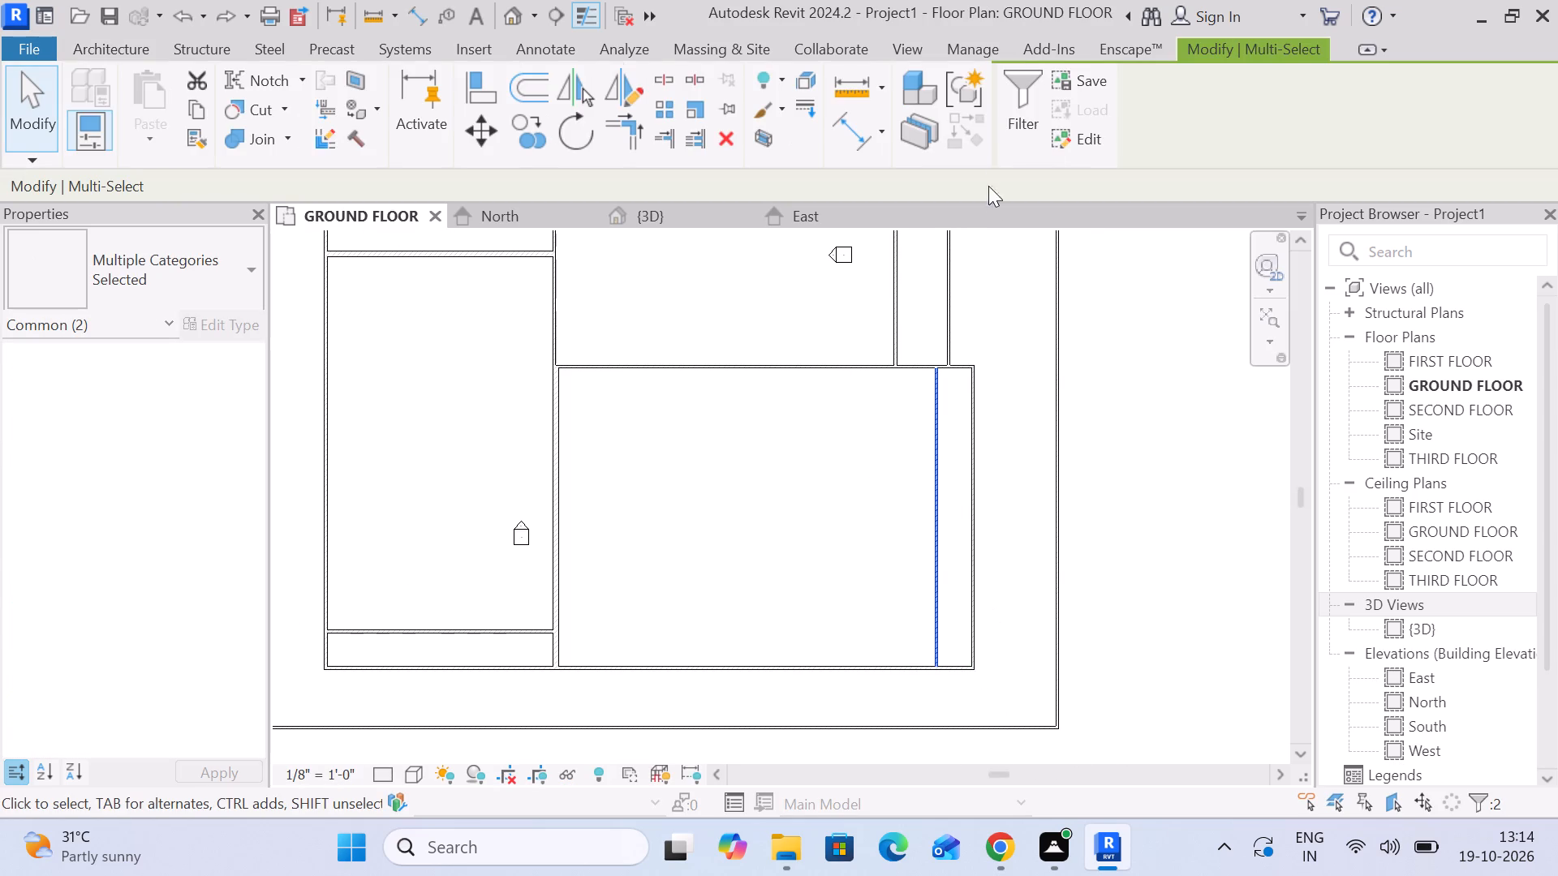
pyautogui.click(1009, 120)
pyautogui.click(896, 308)
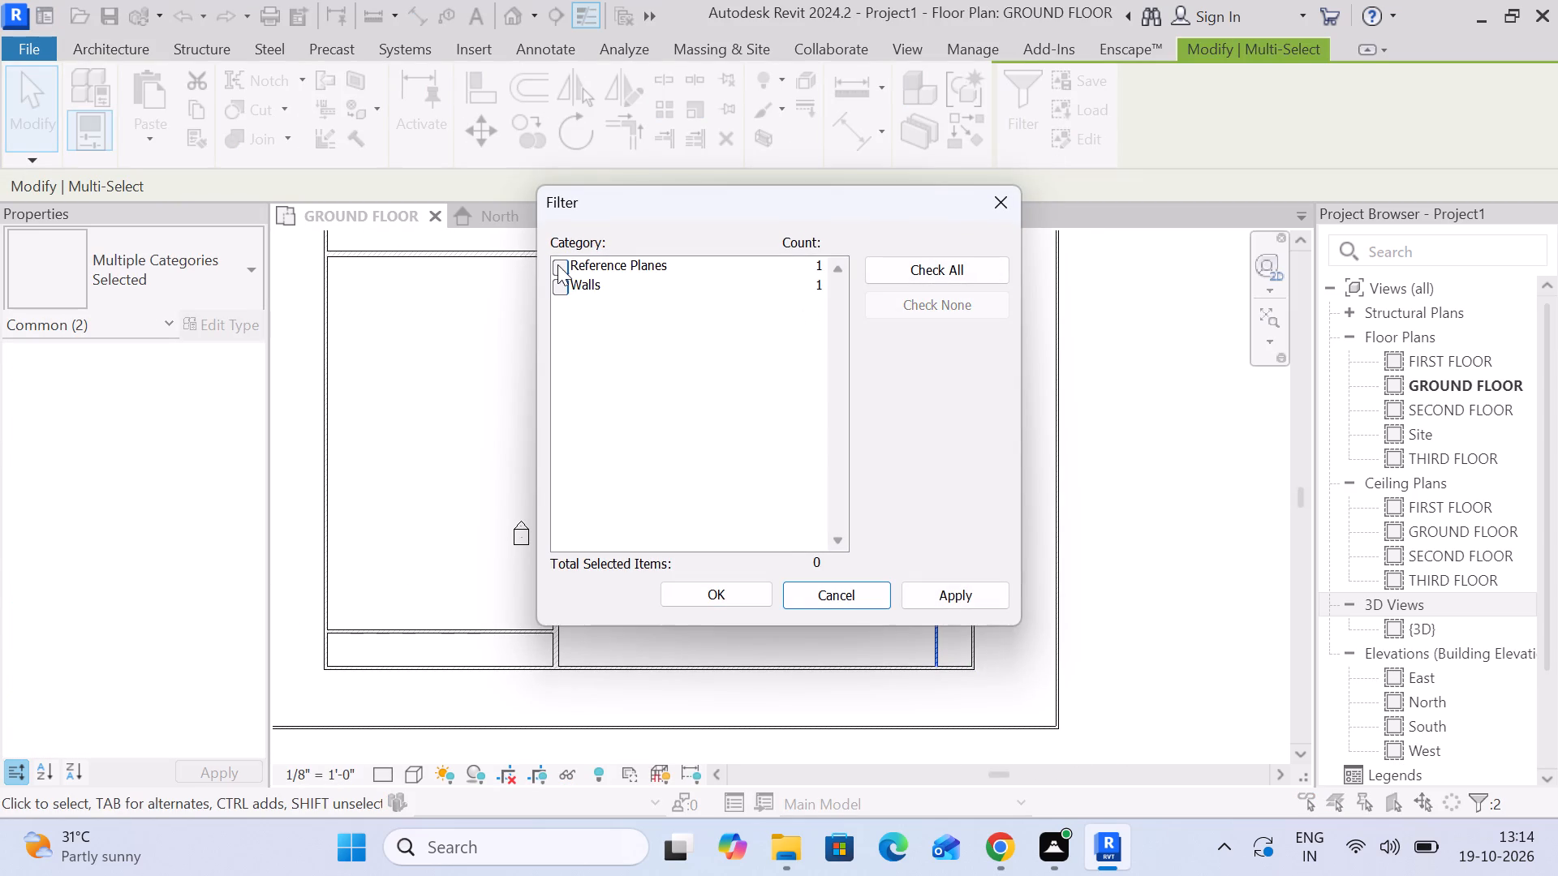
pyautogui.click(557, 264)
pyautogui.click(713, 599)
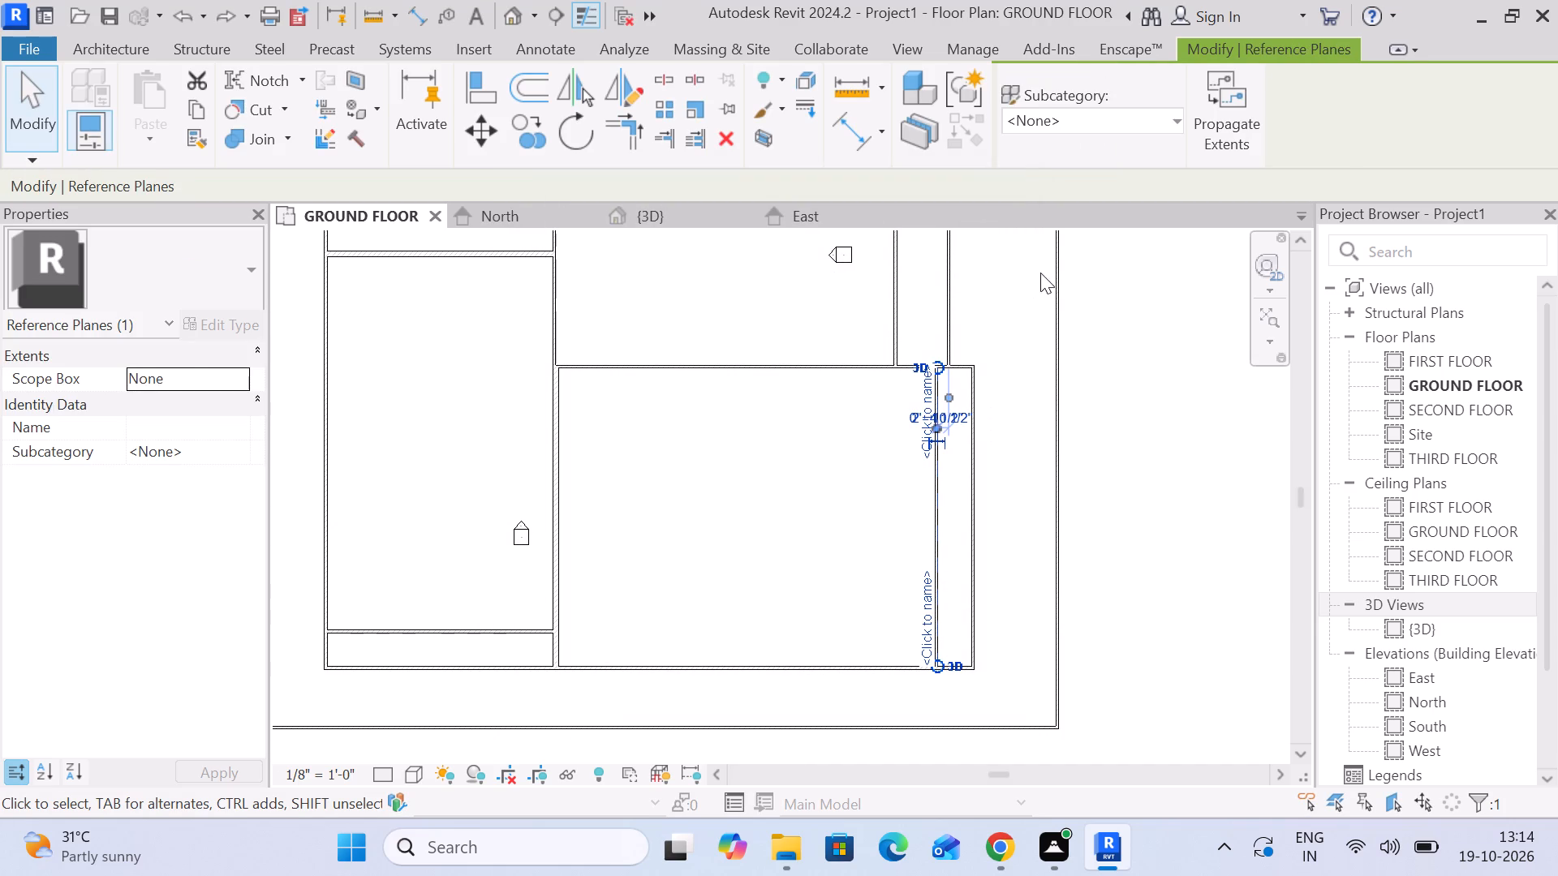
pyautogui.press('Delete')
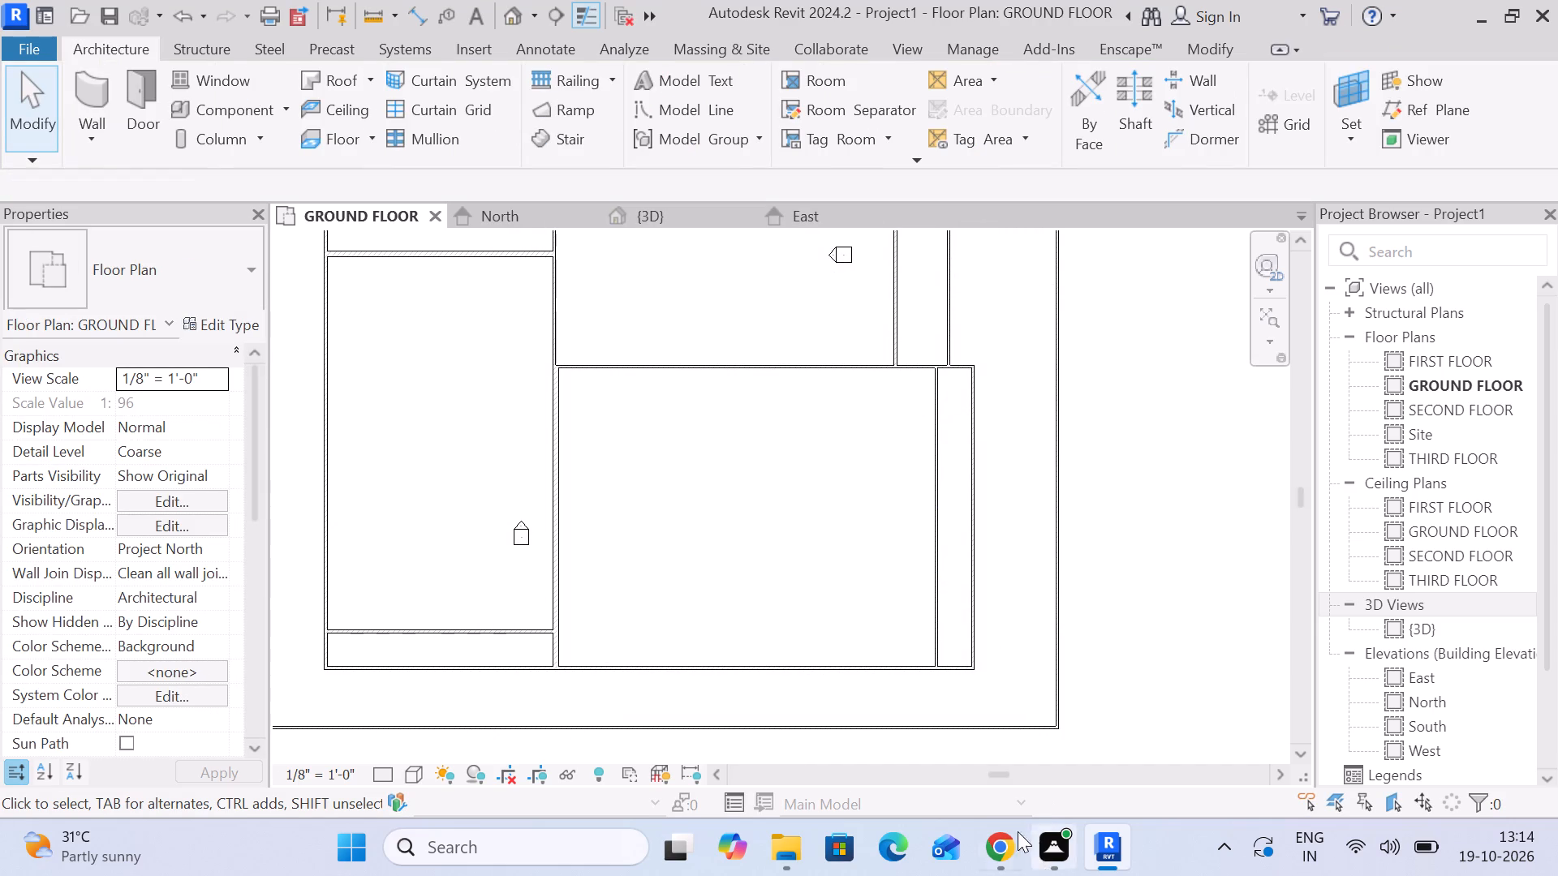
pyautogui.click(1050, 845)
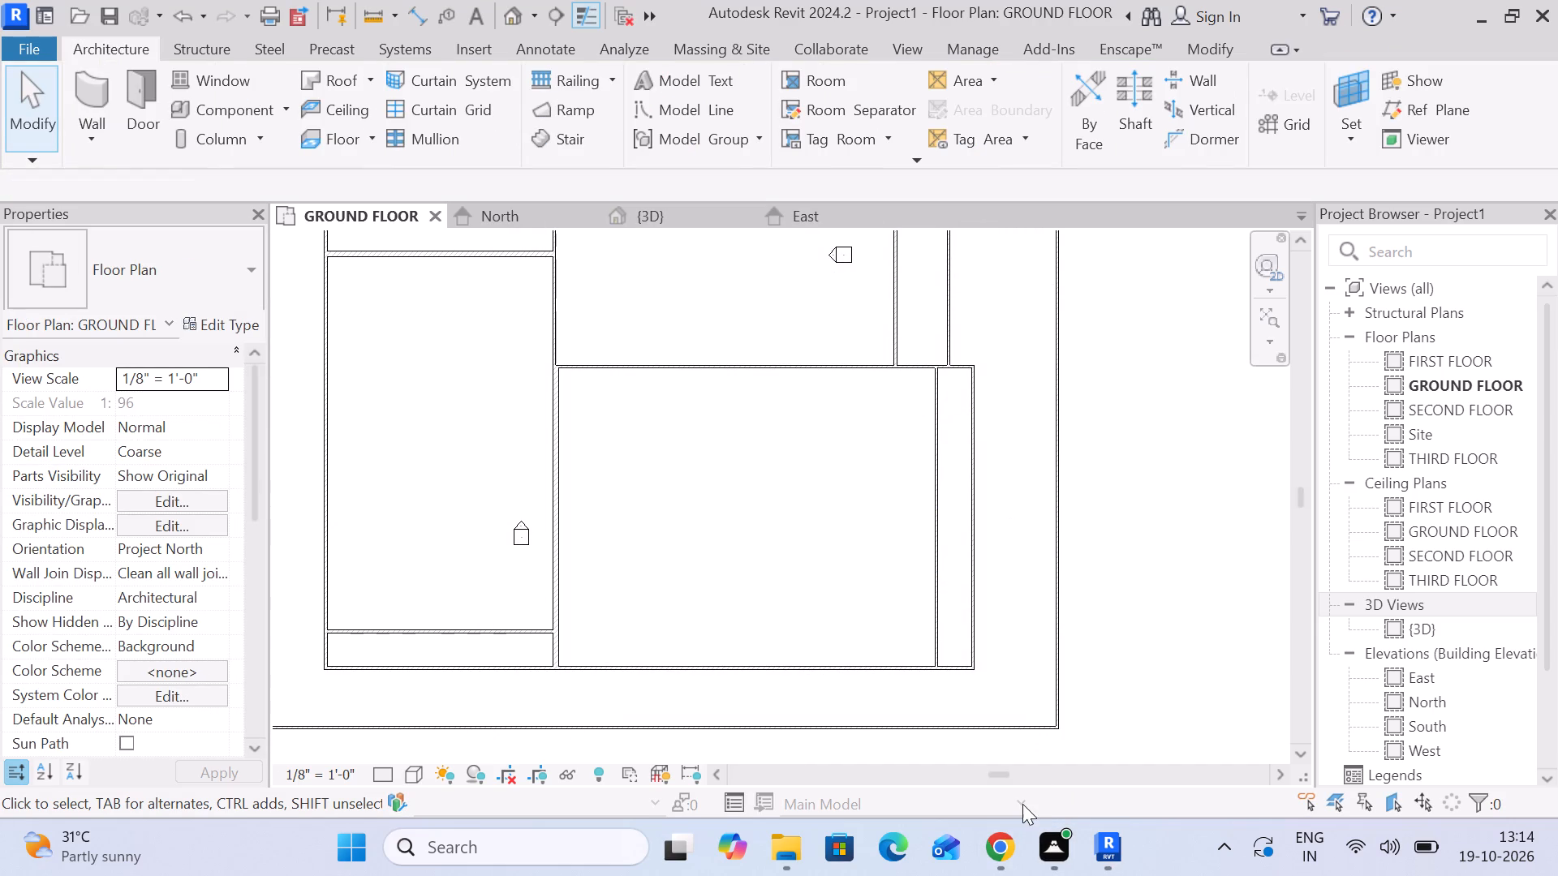
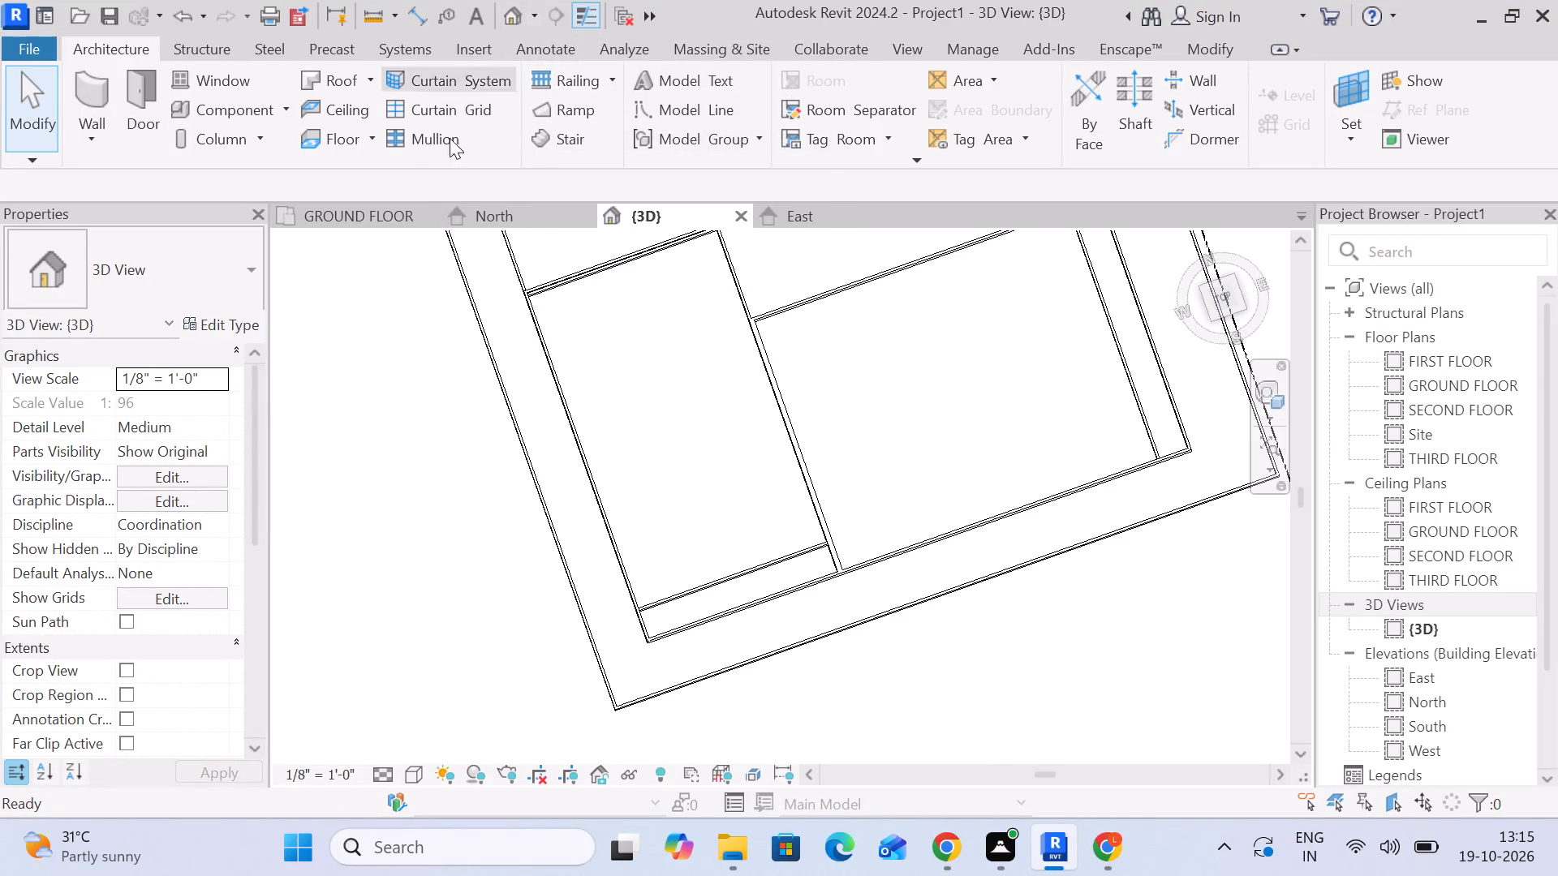
# On the ground floor plan, place a camera at the southeastern block's inner partition, aimed west at the block's opposite wall.
pyautogui.click(355, 220)
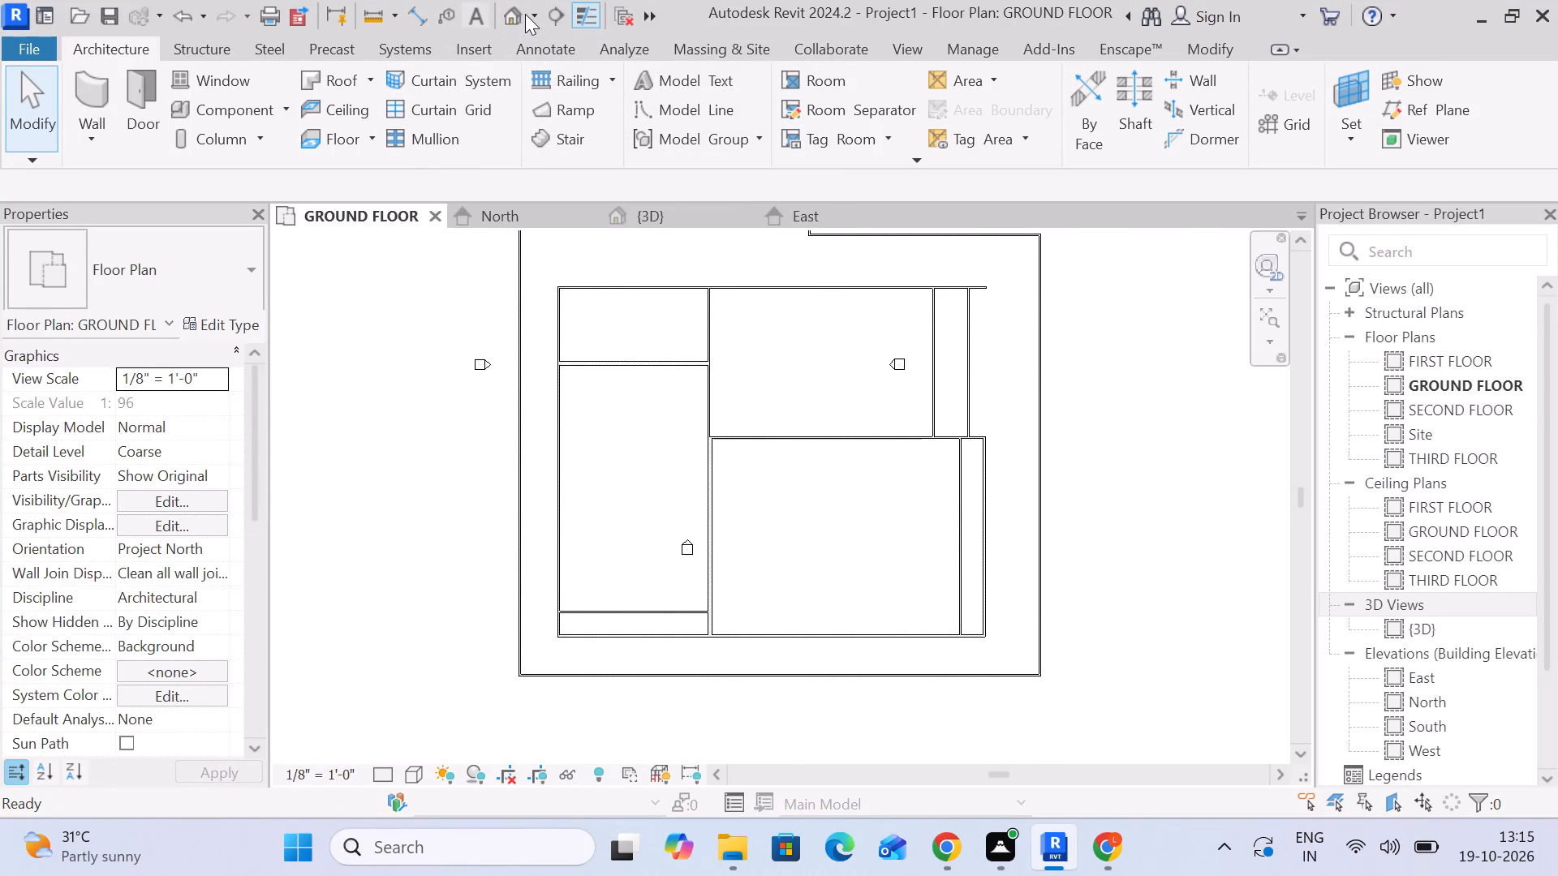
pyautogui.click(532, 14)
pyautogui.click(532, 77)
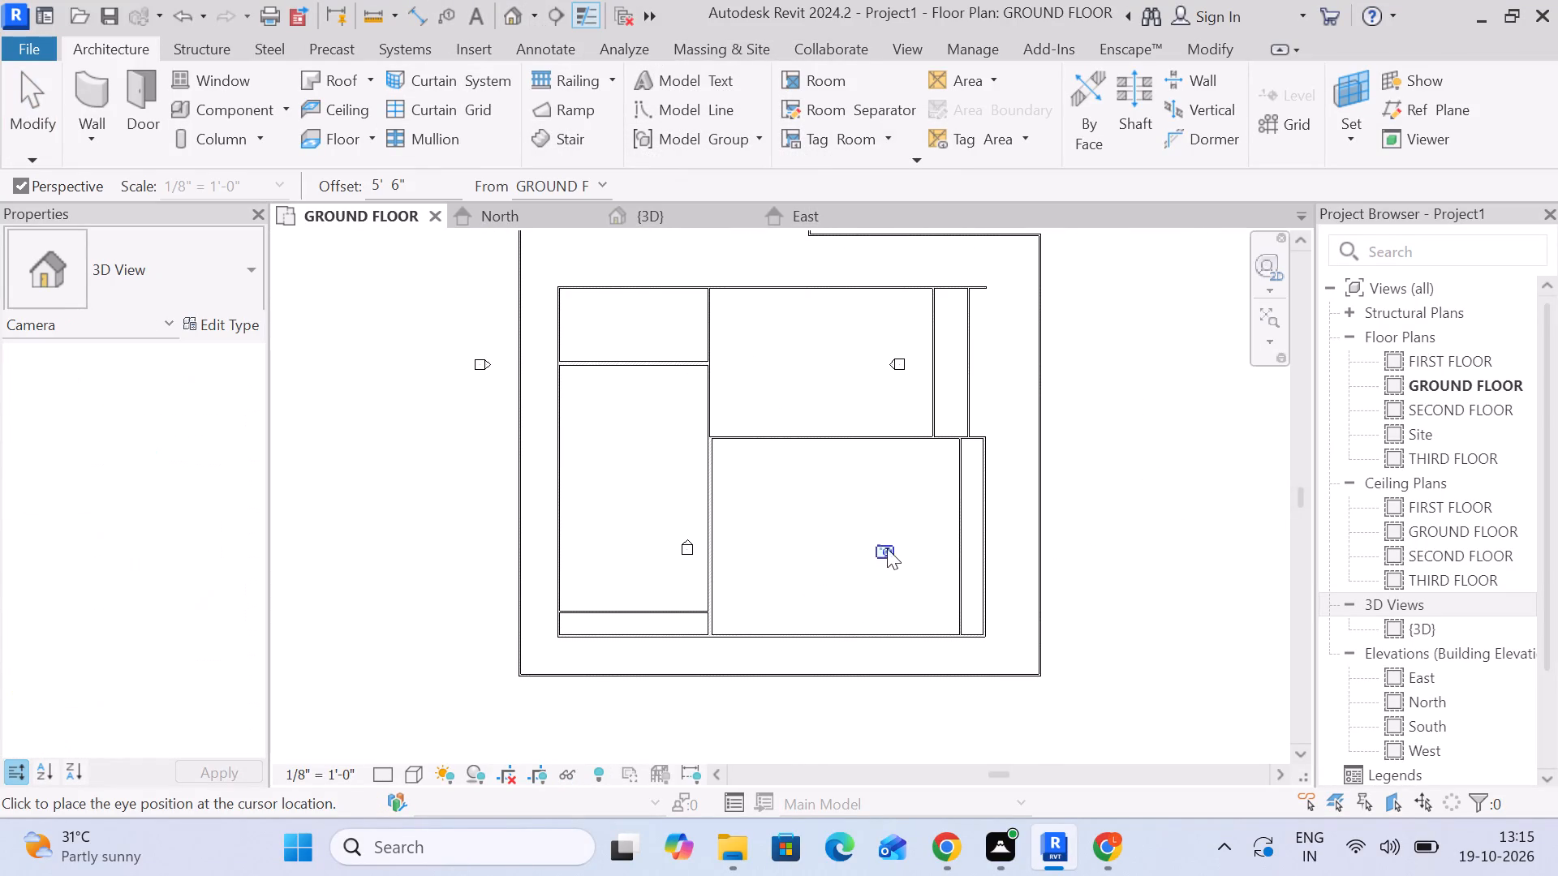
pyautogui.scroll(4, 921, 541)
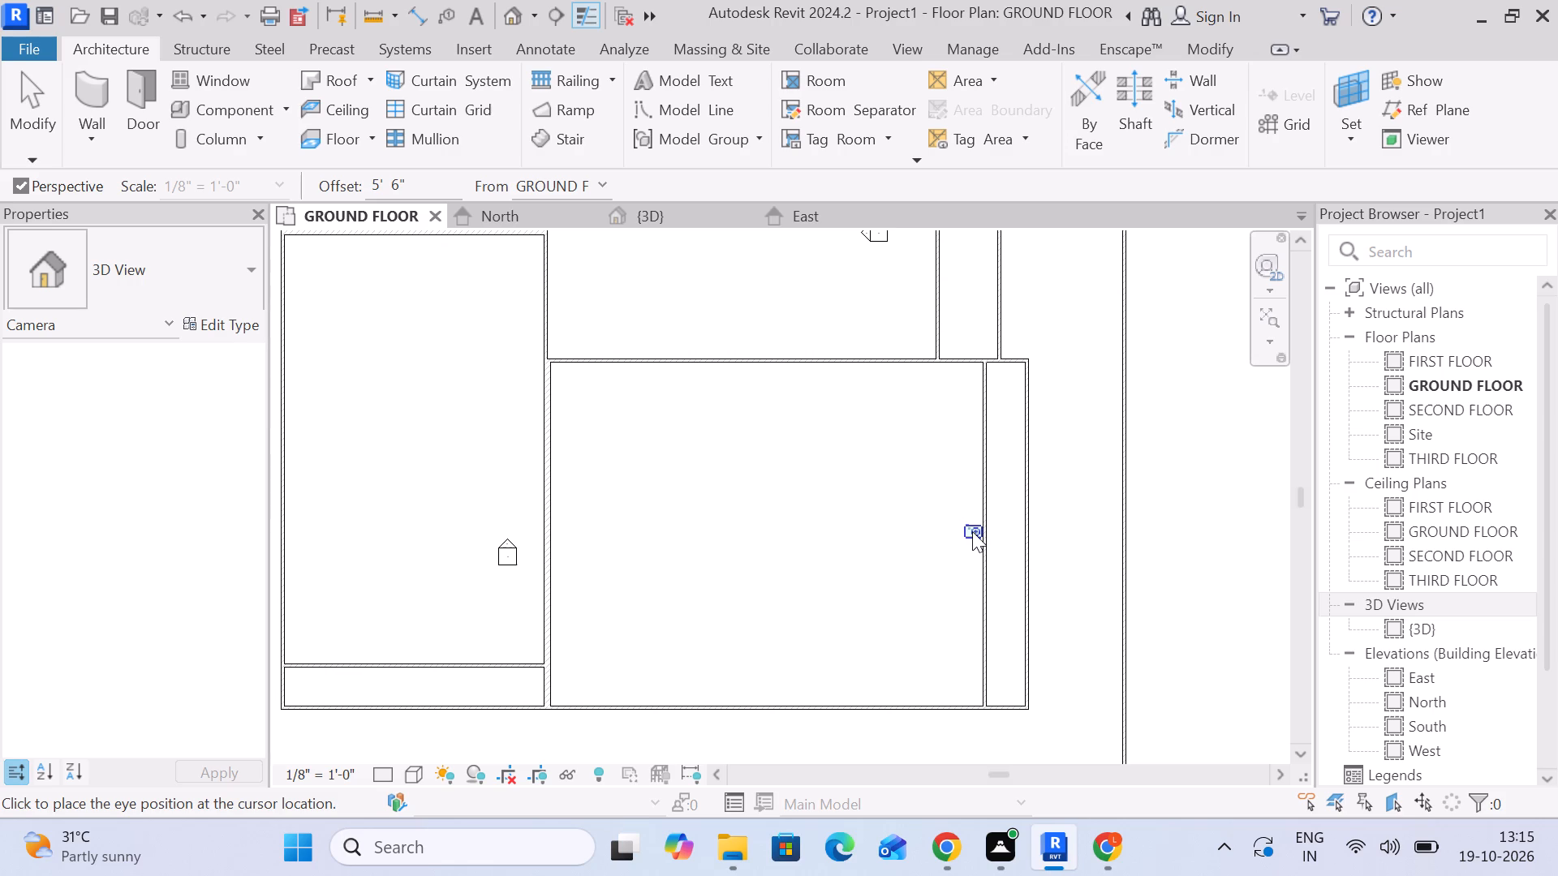
pyautogui.click(971, 531)
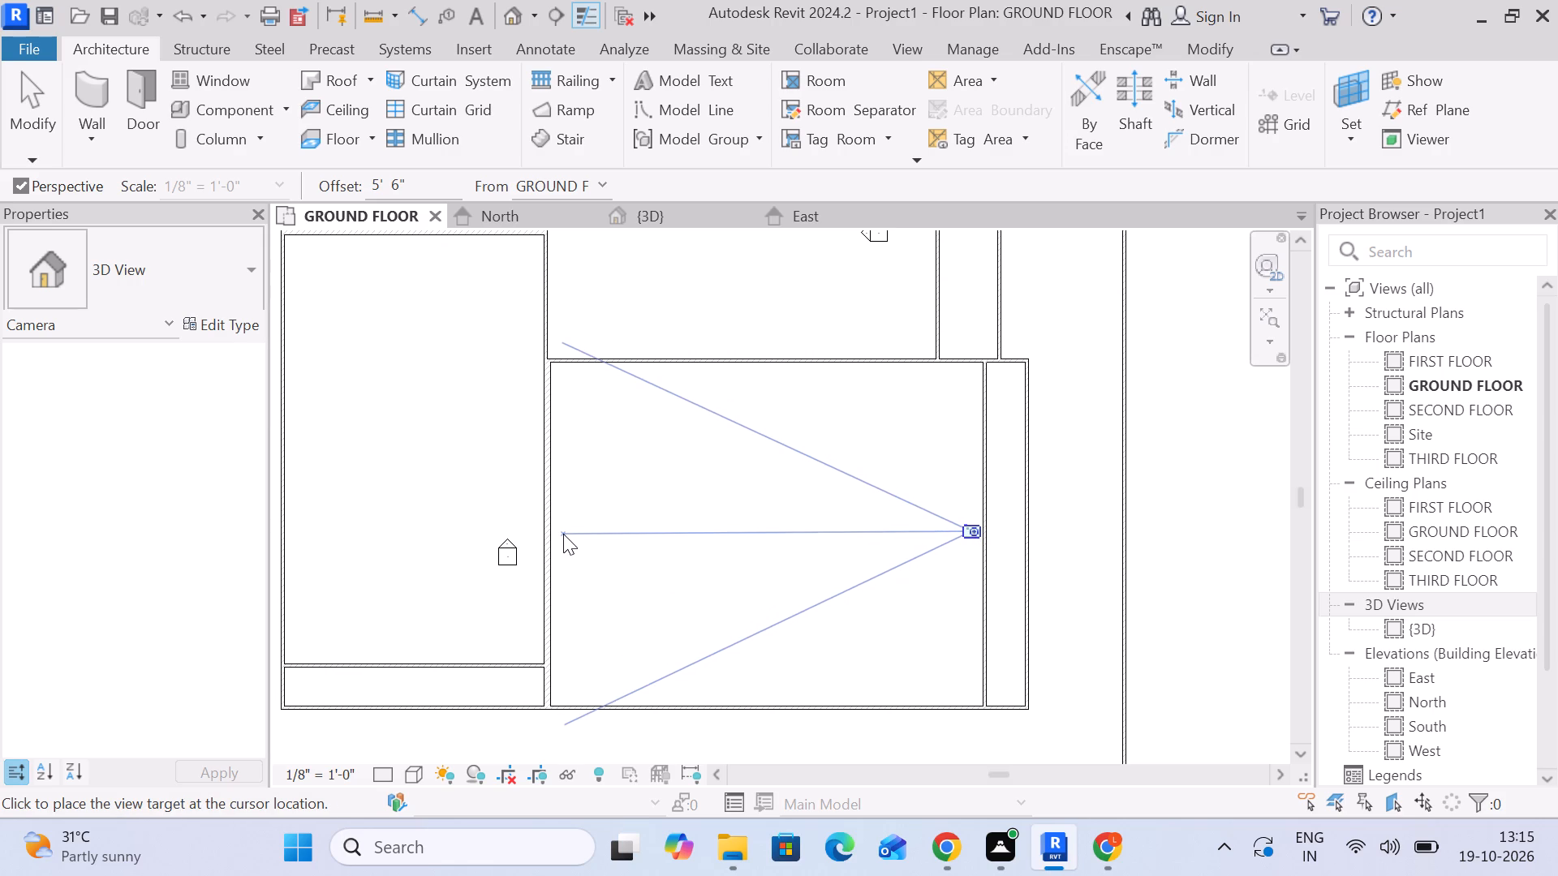
pyautogui.click(563, 534)
# Extend the new camera view's crop region at the top and widen it on both its left and right sides.
pyautogui.scroll(-4, 643, 535)
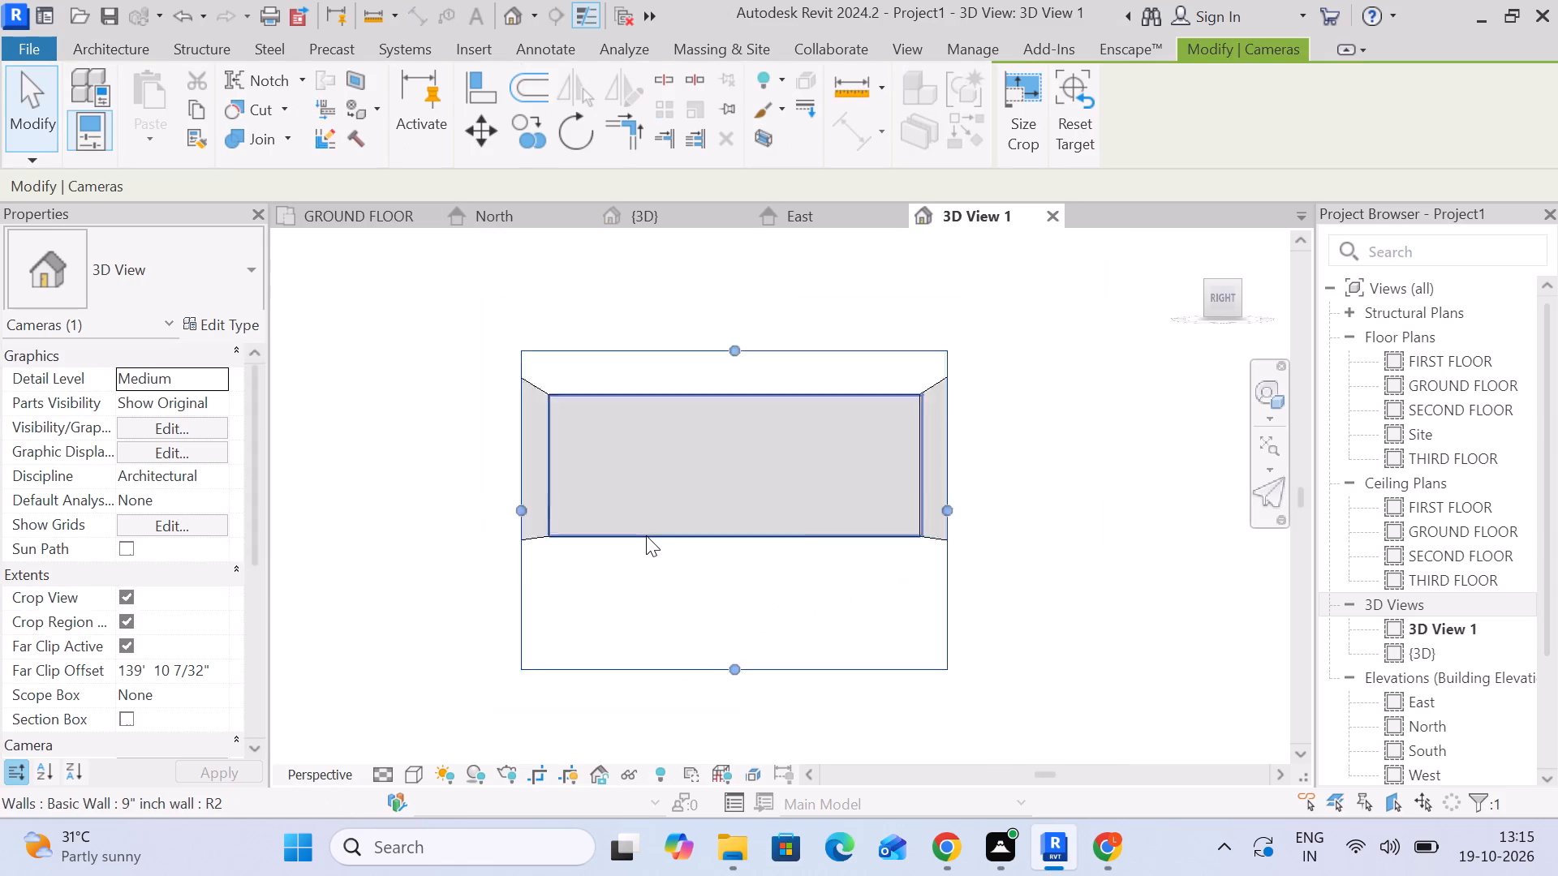
pyautogui.moveTo(647, 536); pyautogui.dragTo(656, 612, button='middle')
pyautogui.moveTo(727, 453); pyautogui.dragTo(736, 337)
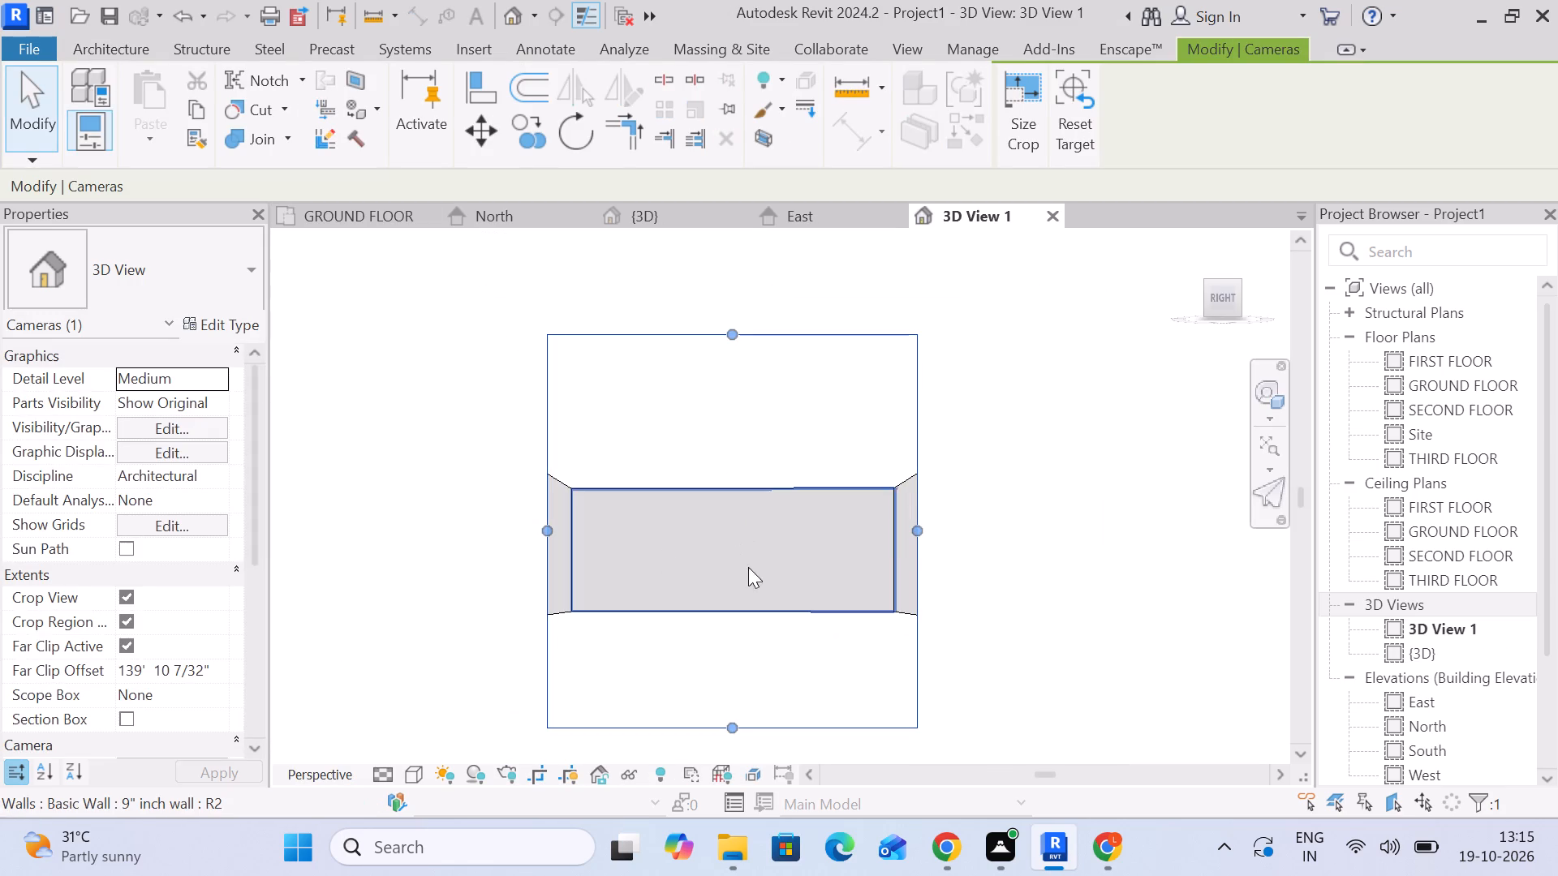
pyautogui.moveTo(920, 526); pyautogui.dragTo(1034, 527)
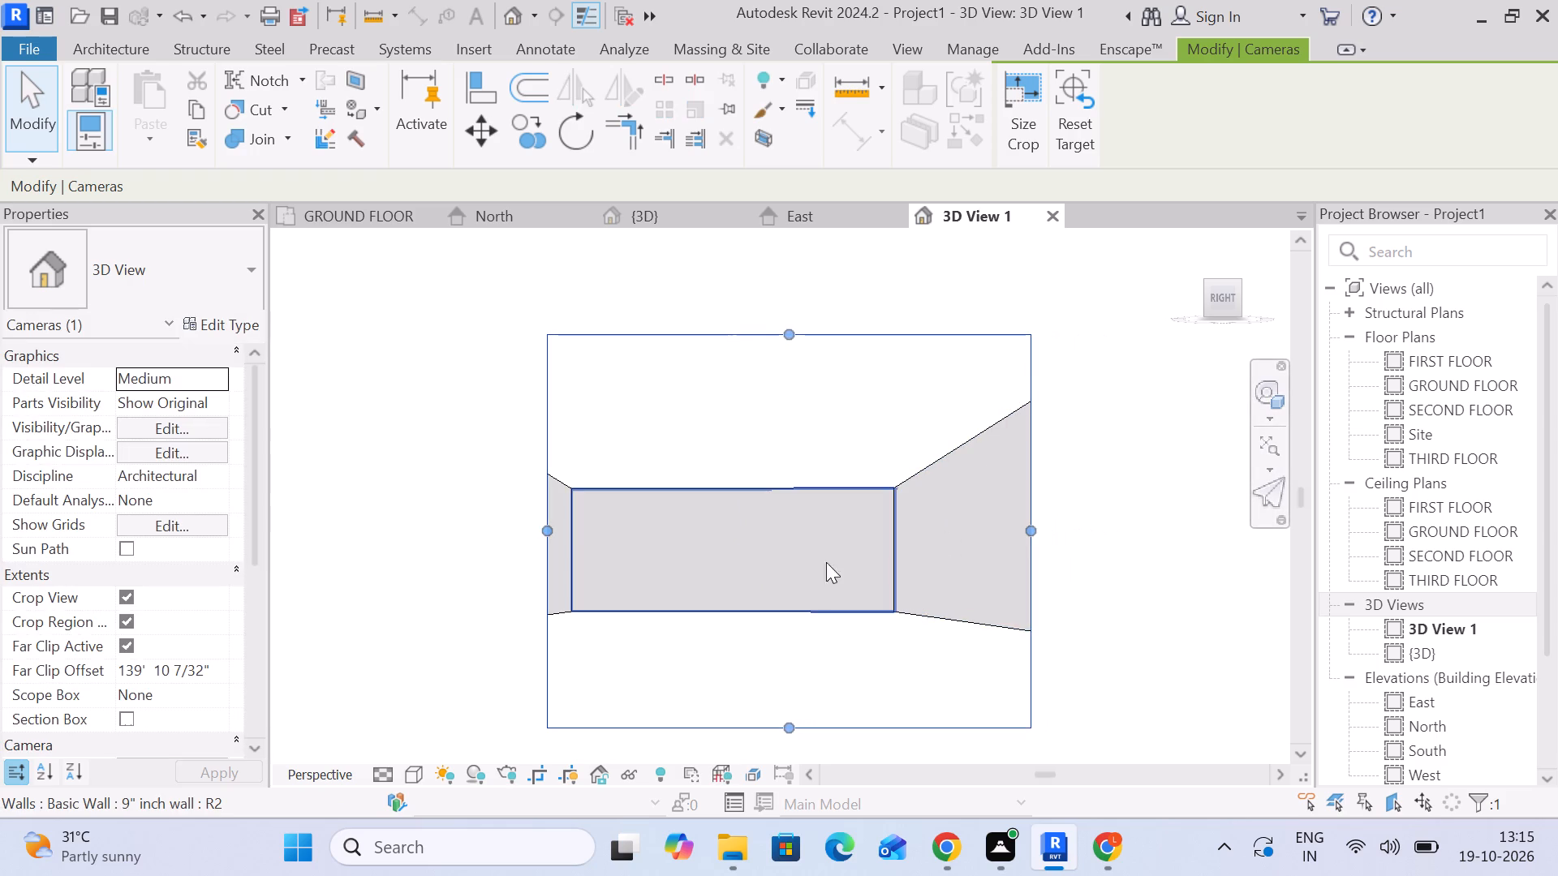
pyautogui.moveTo(529, 530); pyautogui.dragTo(458, 530)
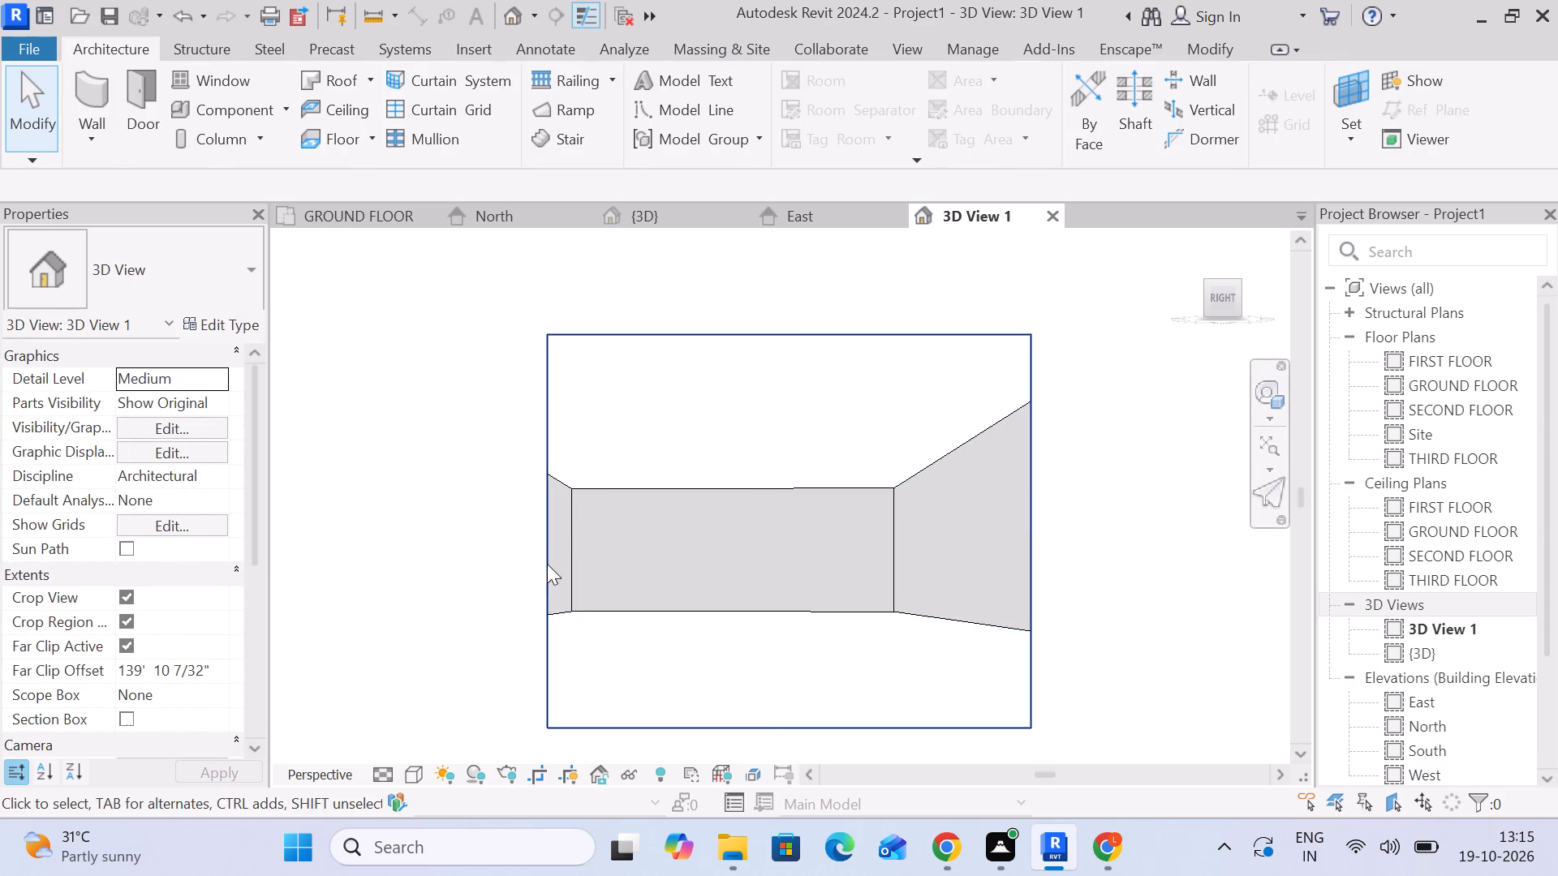
pyautogui.click(541, 569)
pyautogui.moveTo(540, 535); pyautogui.dragTo(450, 534)
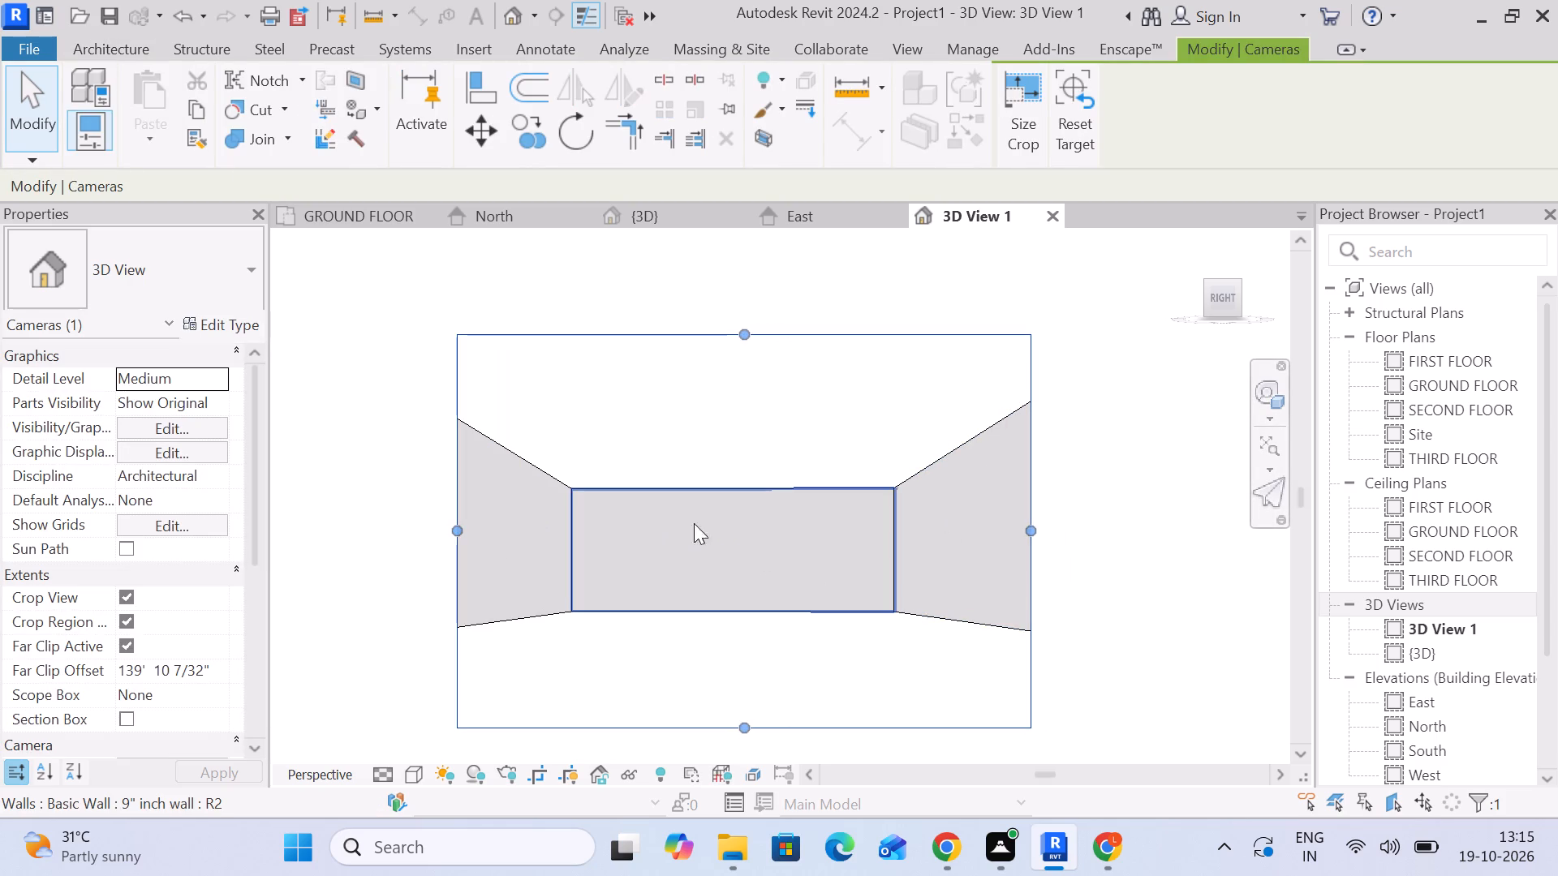
# Orbit the camera view to look slightly down into the room and widen the left side of its crop region a little further.
pyautogui.scroll(-2, 743, 500)
pyautogui.keyDown('shift'); pyautogui.moveTo(744, 497); pyautogui.dragTo(760, 592, button='middle'); pyautogui.keyUp('shift')
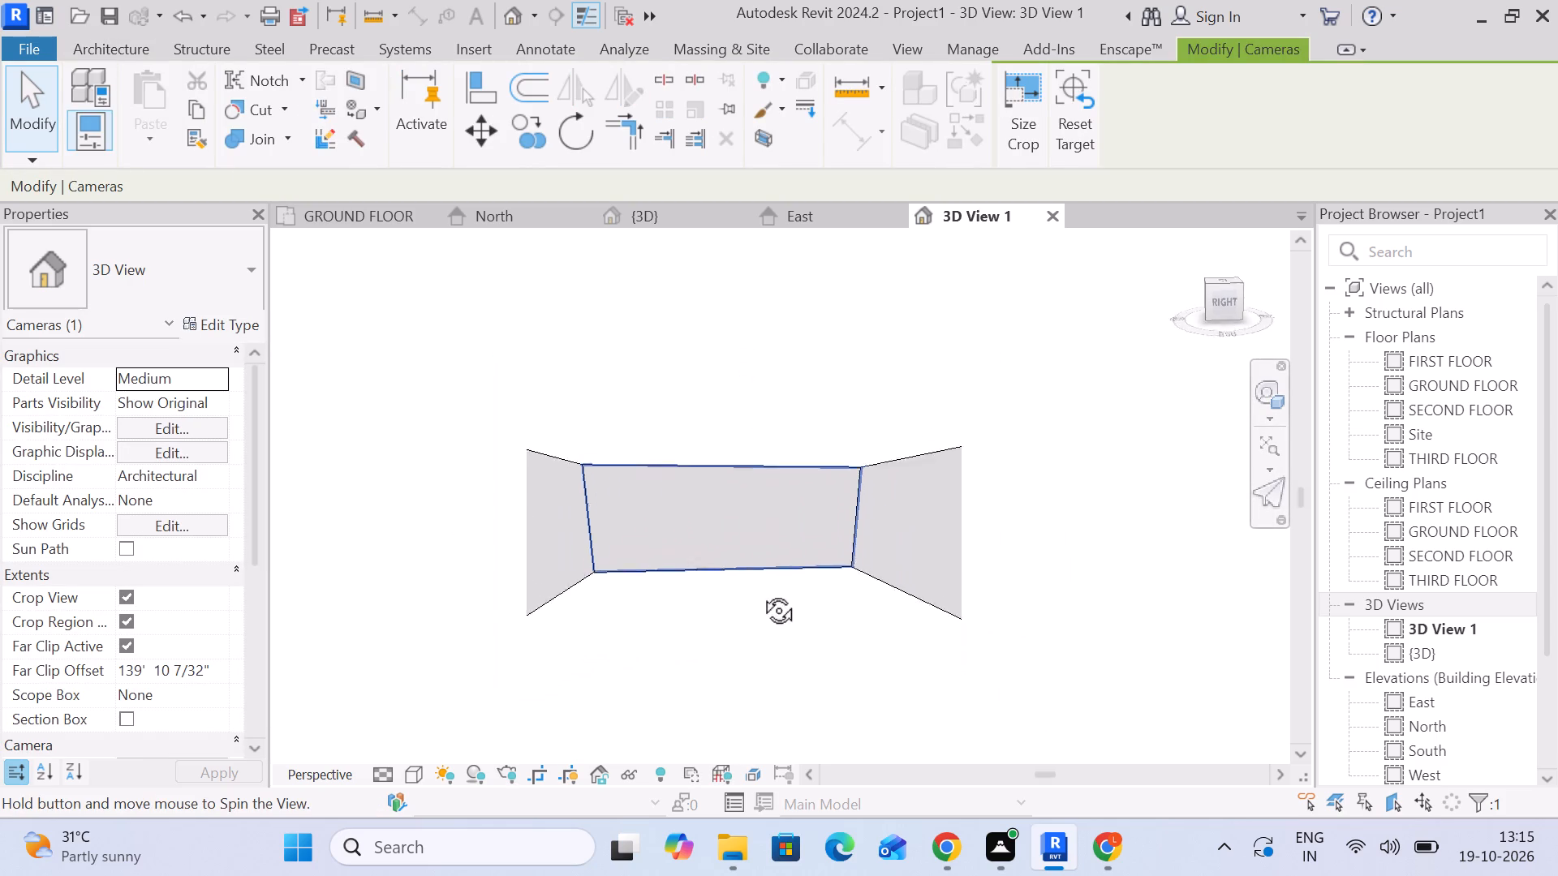
pyautogui.keyDown('shift'); pyautogui.moveTo(760, 592); pyautogui.dragTo(752, 634, button='middle'); pyautogui.keyUp('shift')
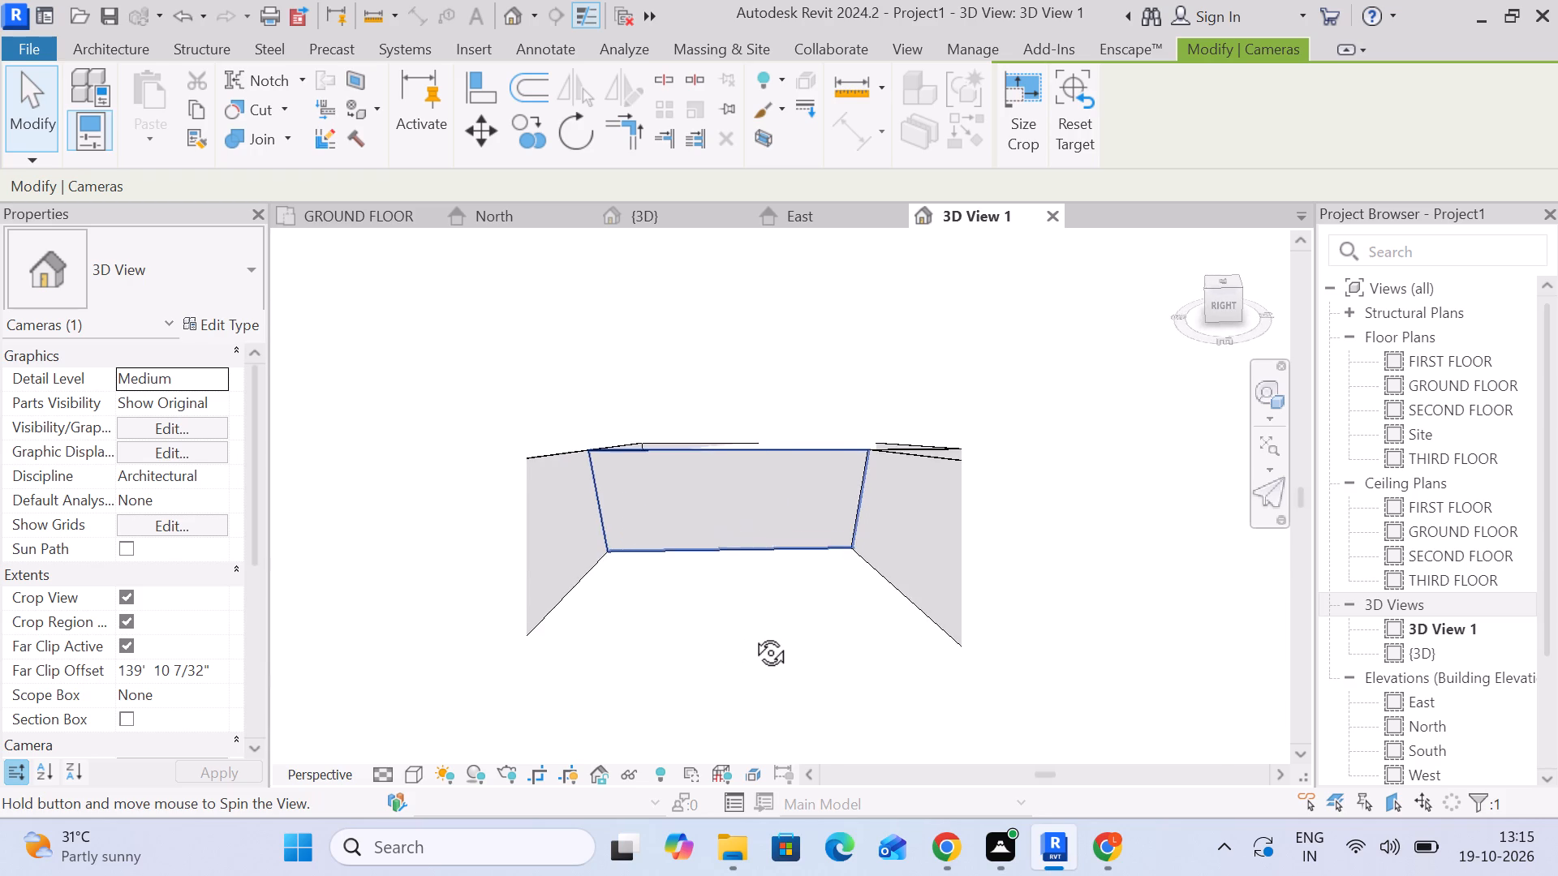
pyautogui.keyDown('shift'); pyautogui.moveTo(752, 634); pyautogui.dragTo(756, 626, button='middle'); pyautogui.keyUp('shift')
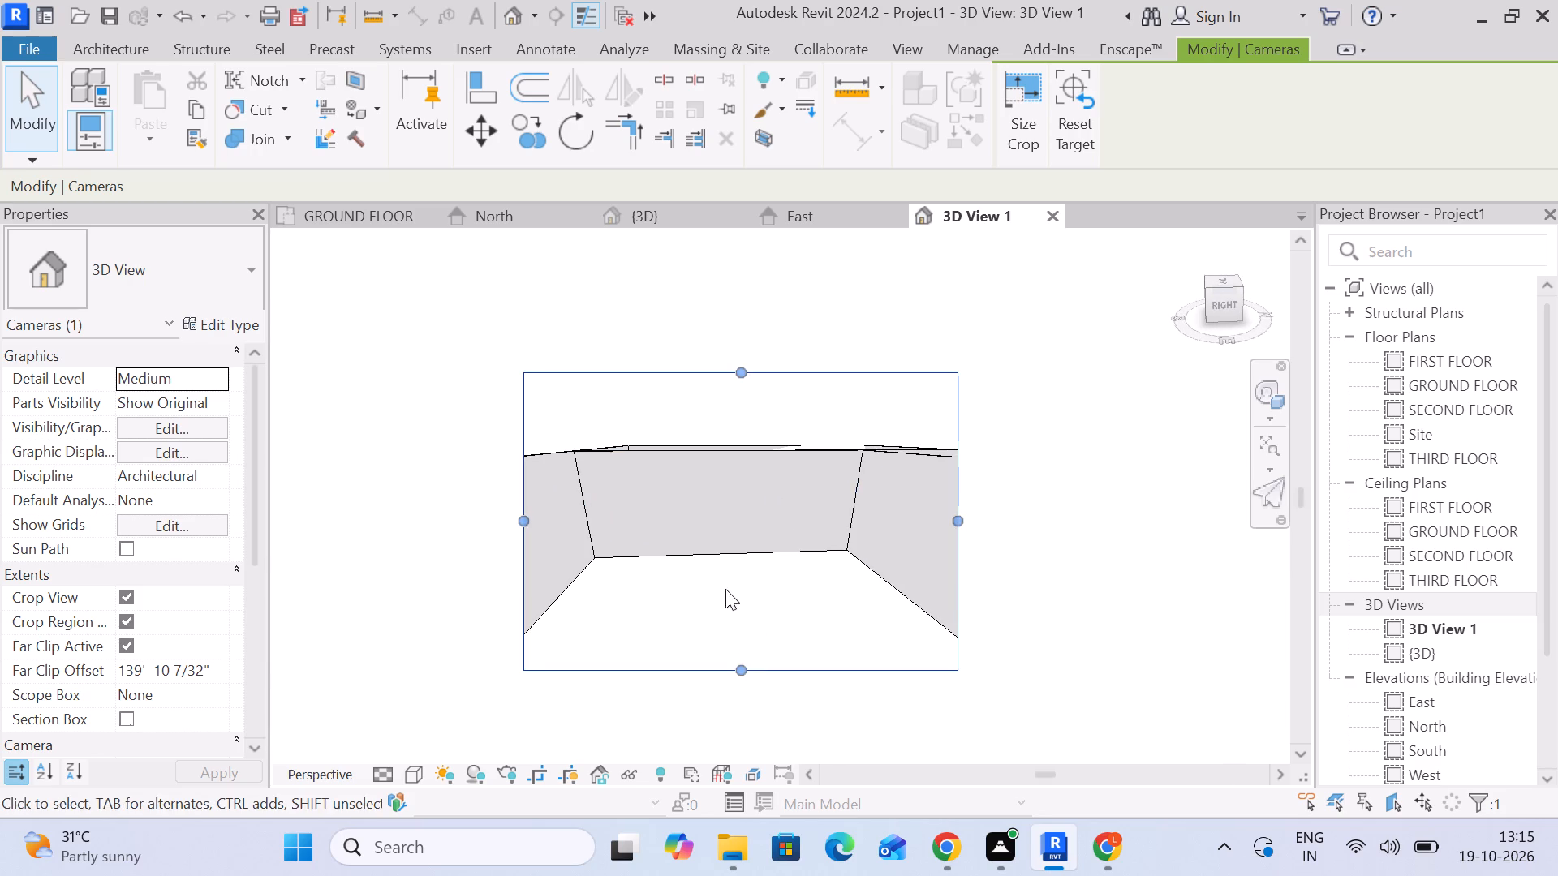
pyautogui.moveTo(725, 589); pyautogui.dragTo(788, 581, button='middle')
pyautogui.moveTo(580, 508); pyautogui.dragTo(553, 516)
pyautogui.moveTo(773, 552); pyautogui.dragTo(774, 518, button='middle')
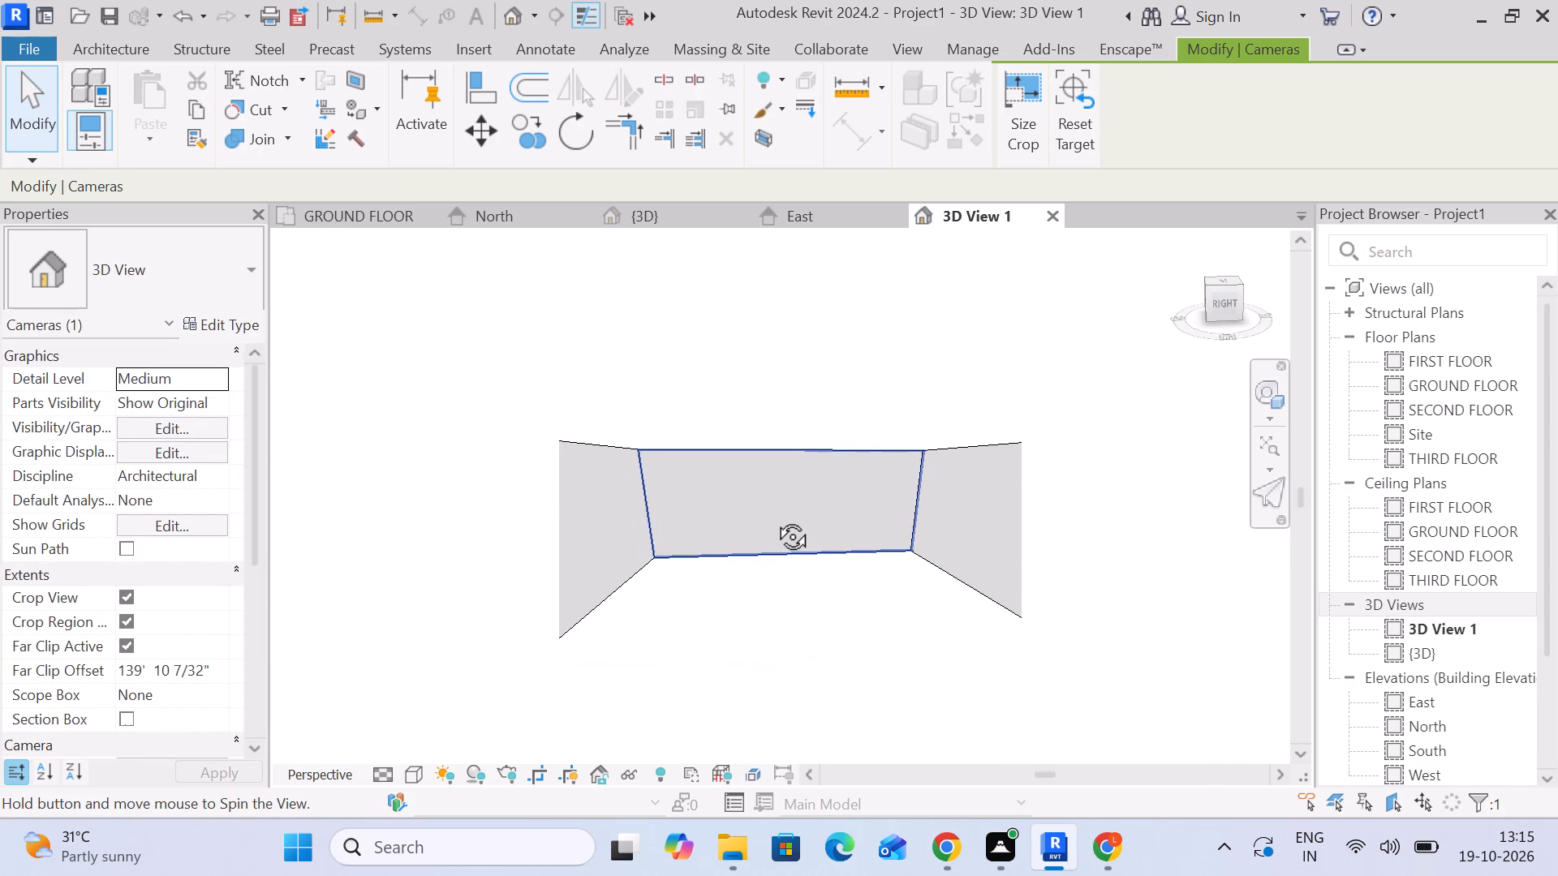
pyautogui.moveTo(774, 518); pyautogui.dragTo(773, 510, button='middle')
pyautogui.scroll(3, 773, 510)
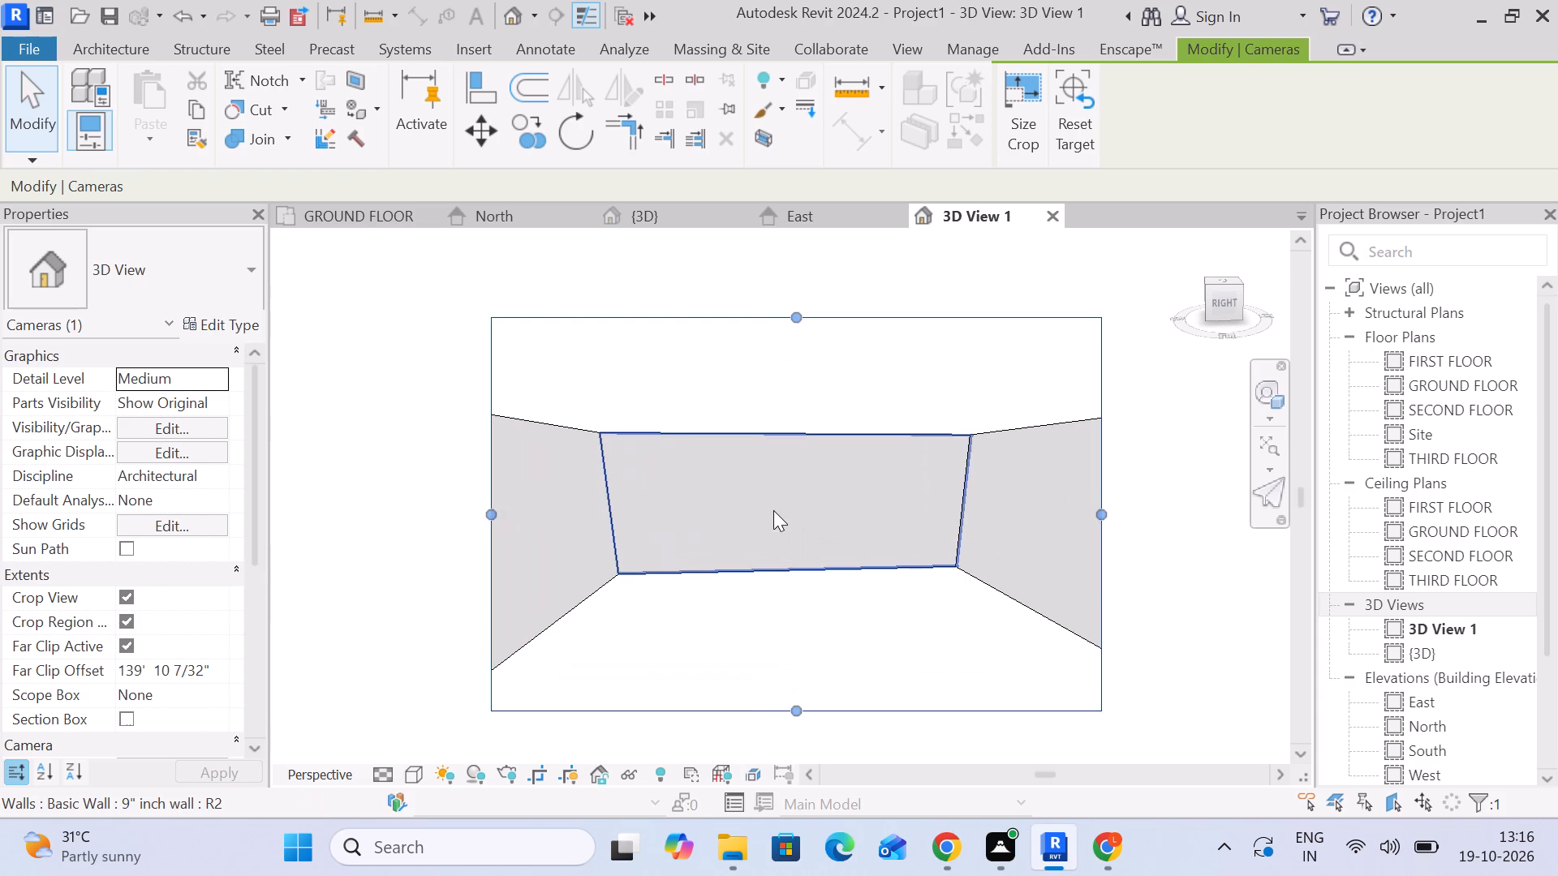
pyautogui.moveTo(791, 646); pyautogui.dragTo(797, 620, button='middle')
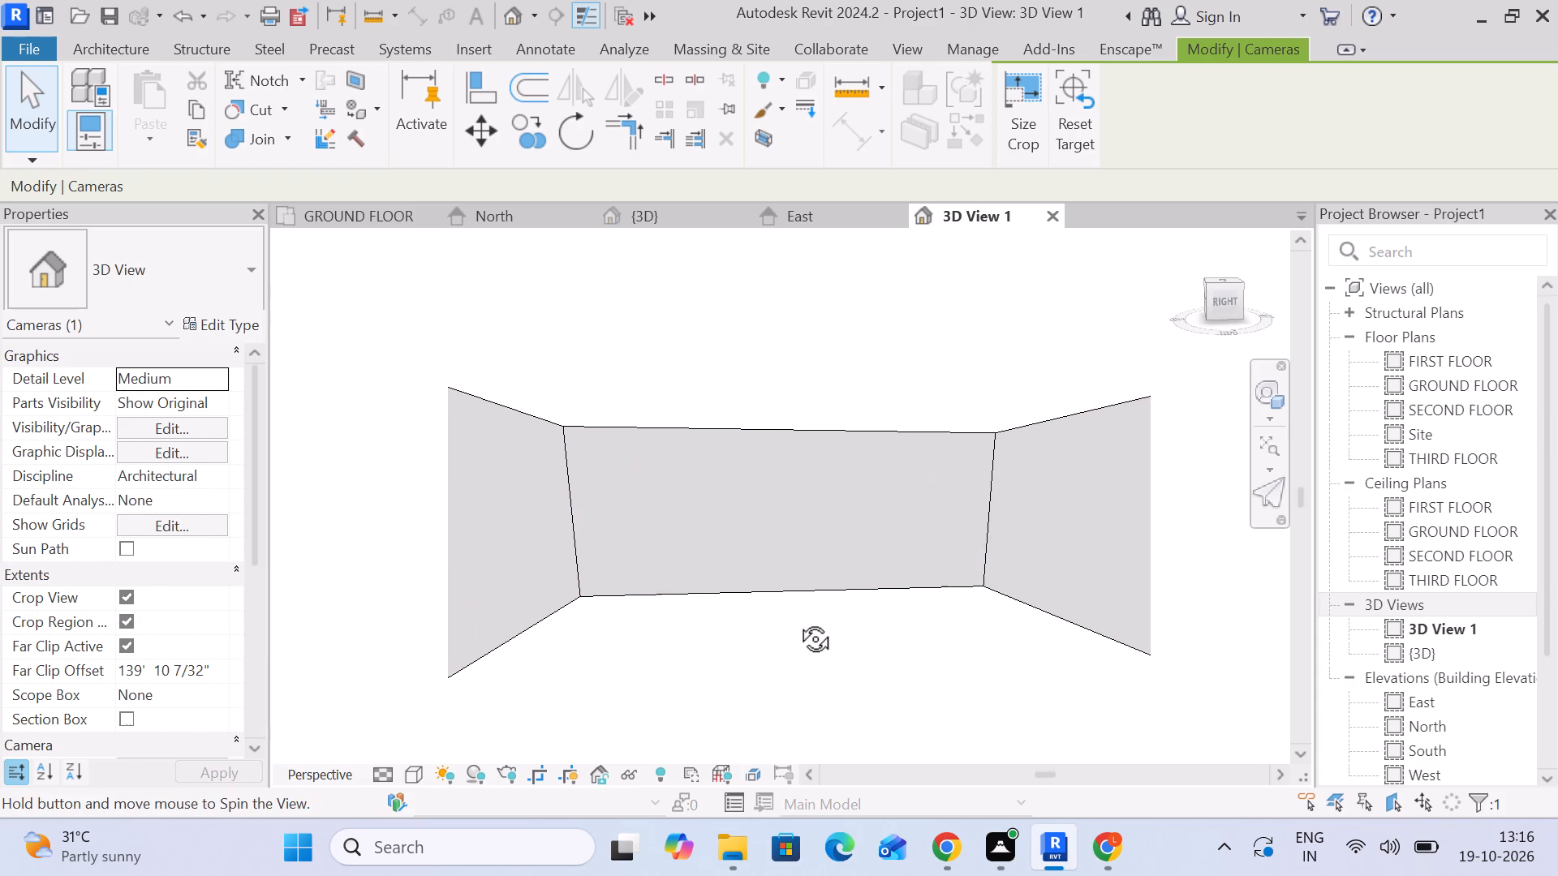
pyautogui.moveTo(797, 620); pyautogui.dragTo(787, 623, button='middle')
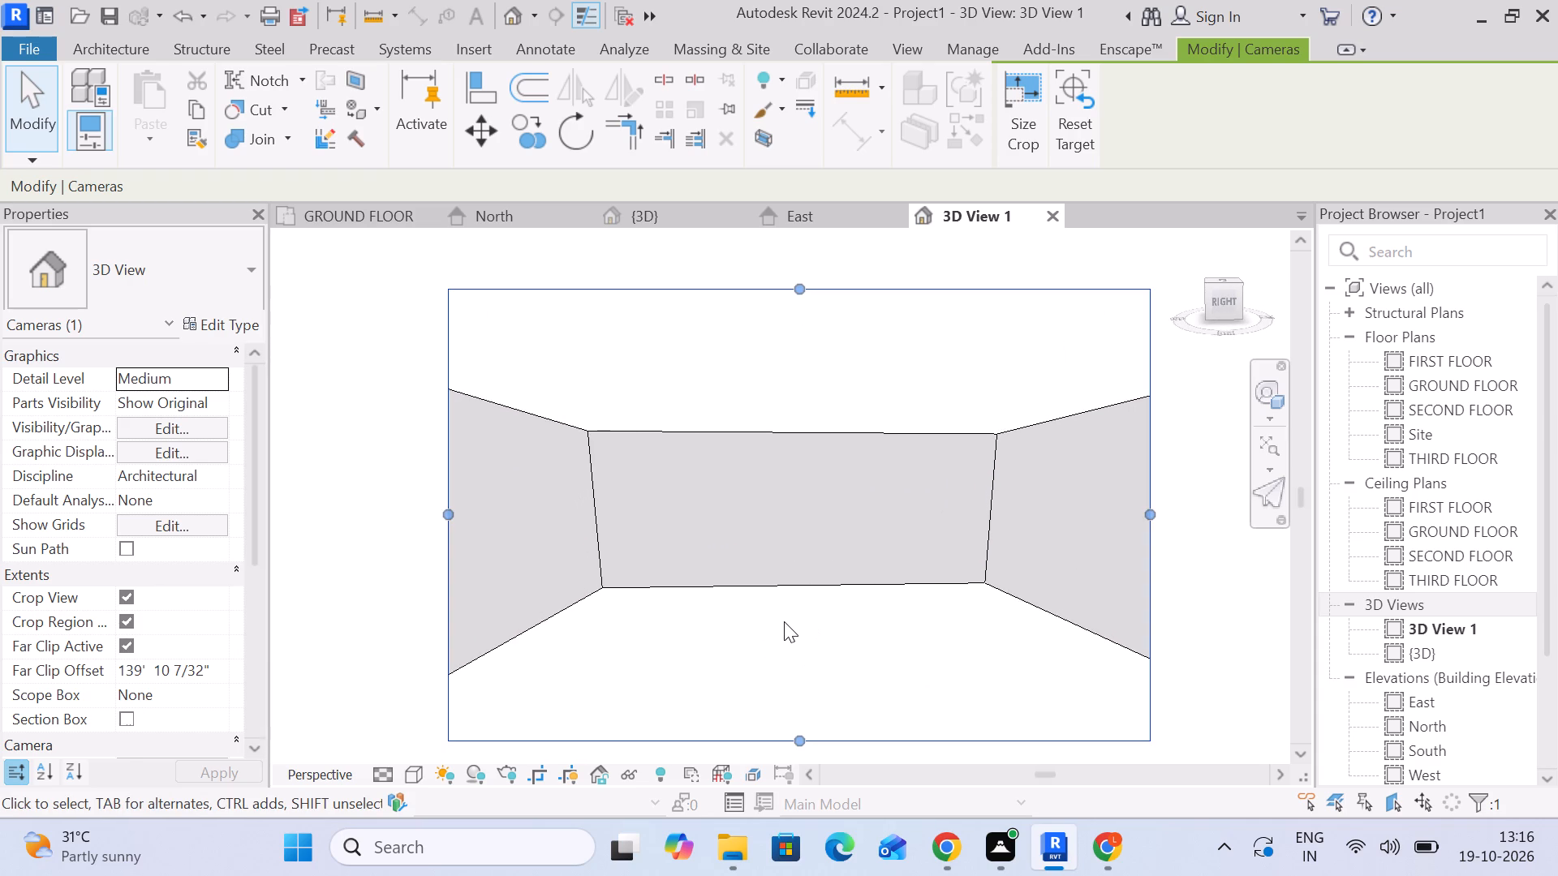
pyautogui.keyDown('shift'); pyautogui.moveTo(784, 621); pyautogui.dragTo(784, 631, button='middle'); pyautogui.keyUp('shift')
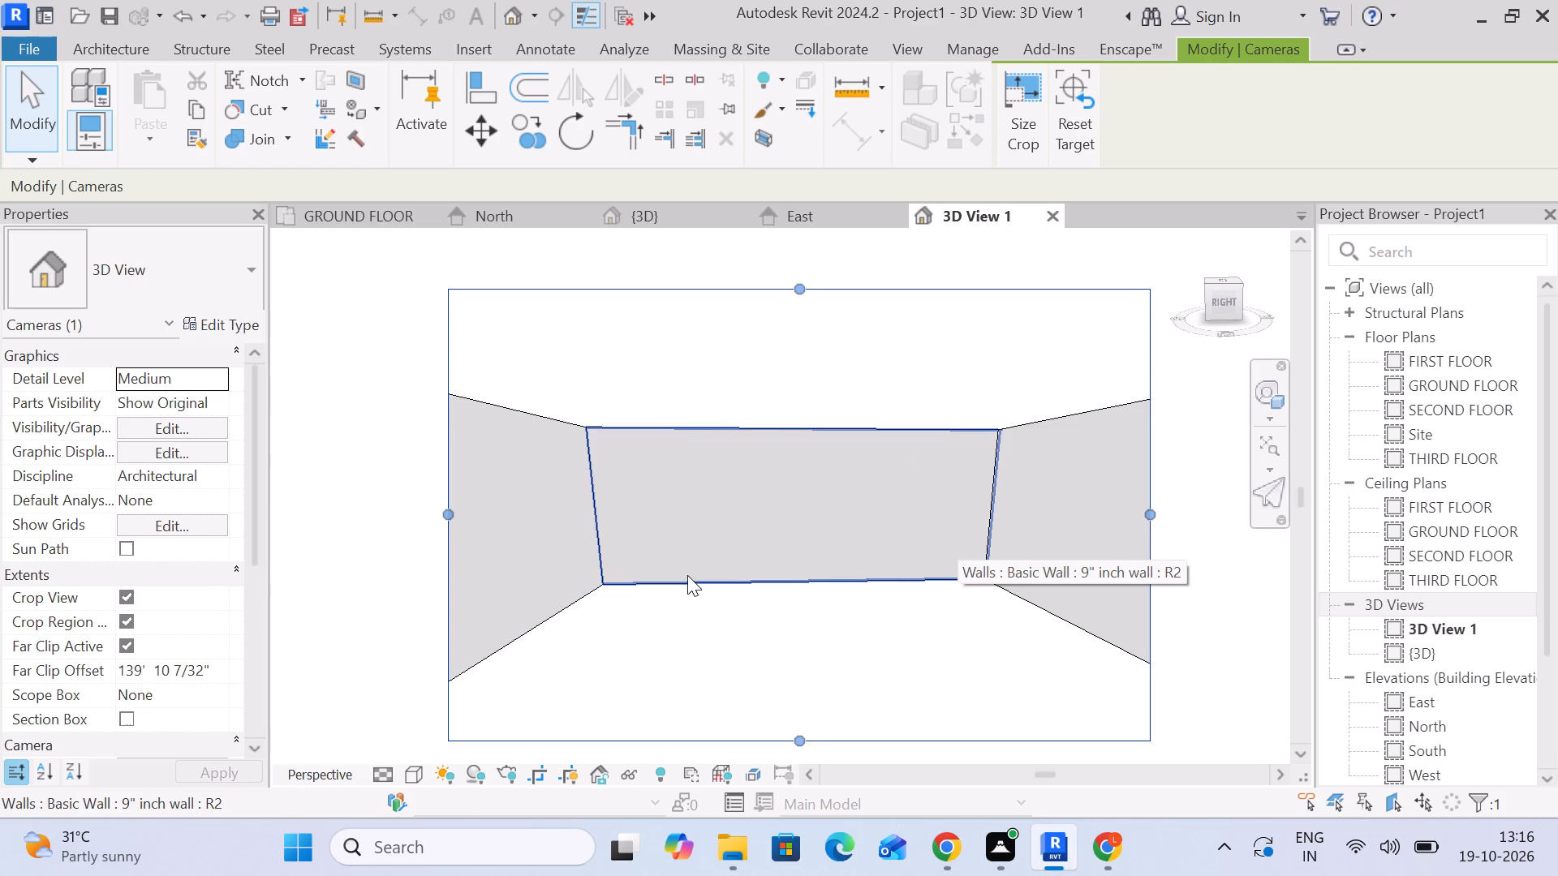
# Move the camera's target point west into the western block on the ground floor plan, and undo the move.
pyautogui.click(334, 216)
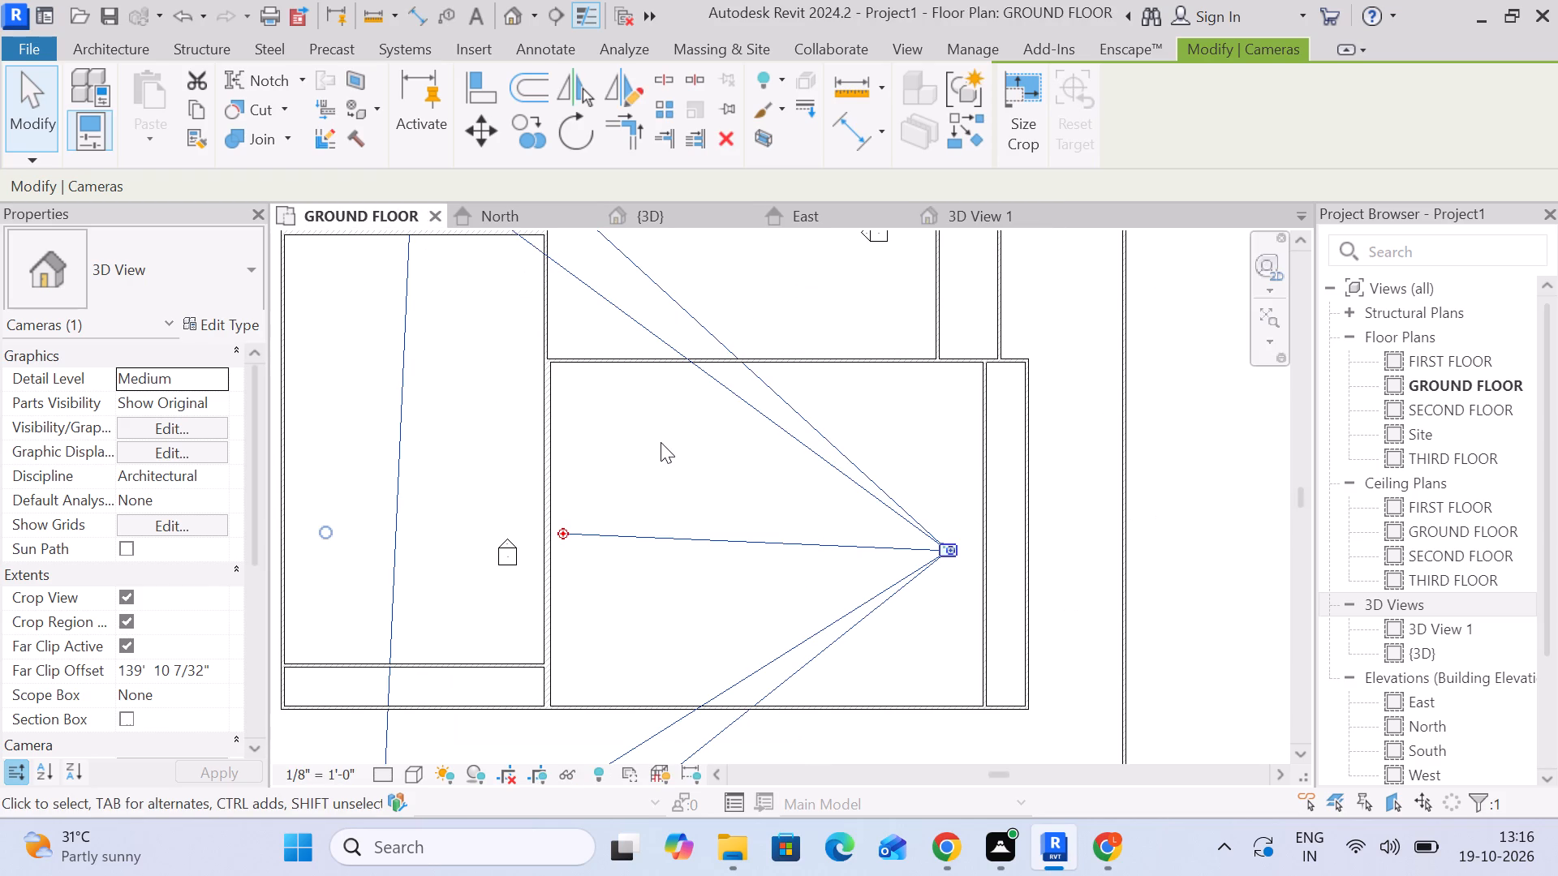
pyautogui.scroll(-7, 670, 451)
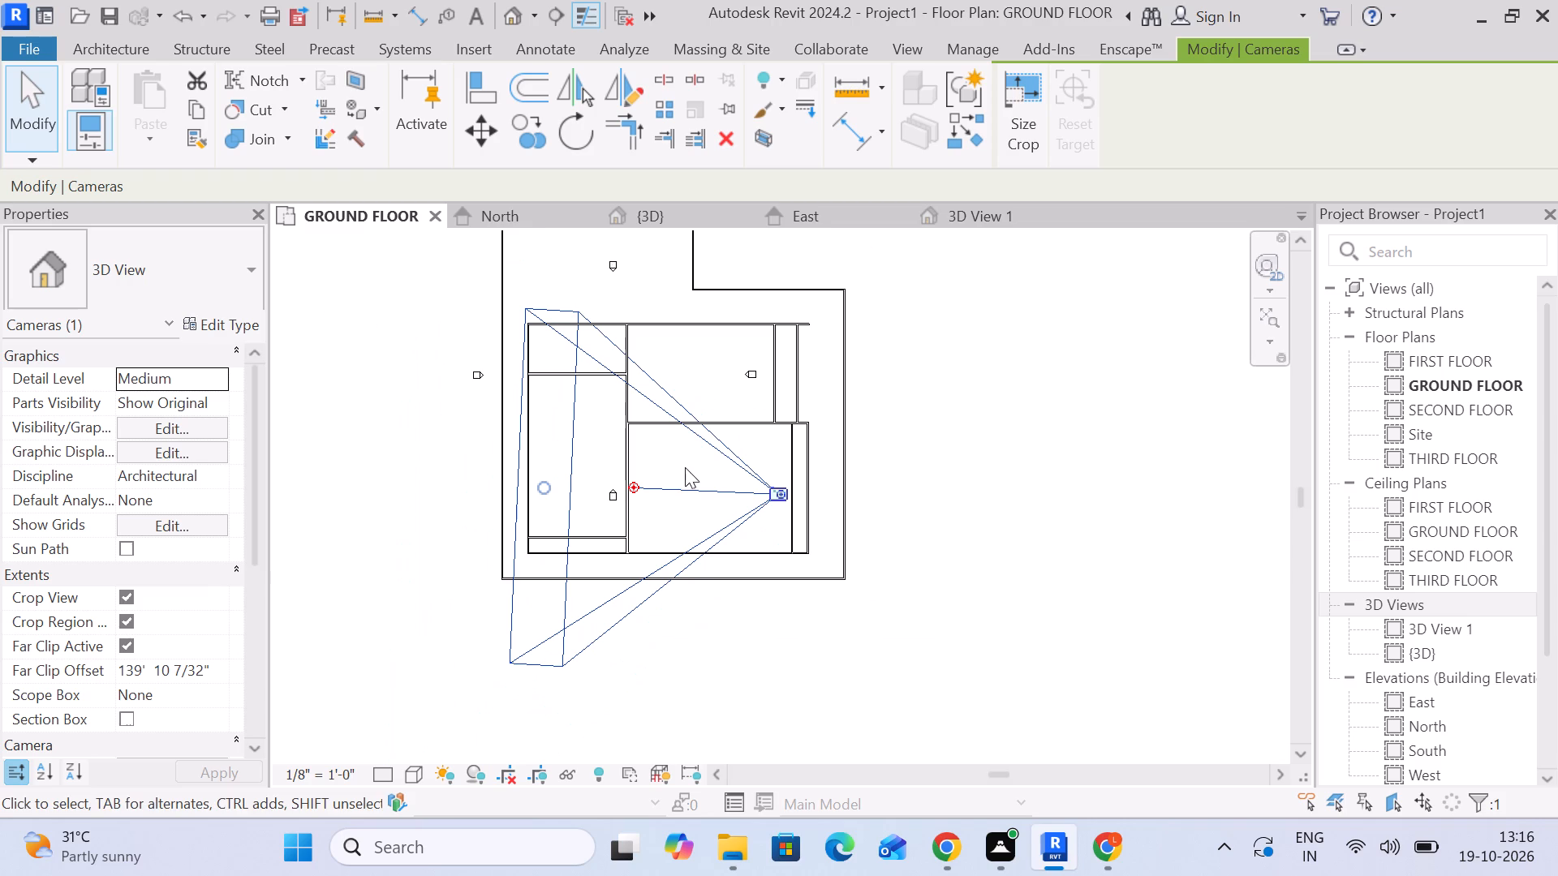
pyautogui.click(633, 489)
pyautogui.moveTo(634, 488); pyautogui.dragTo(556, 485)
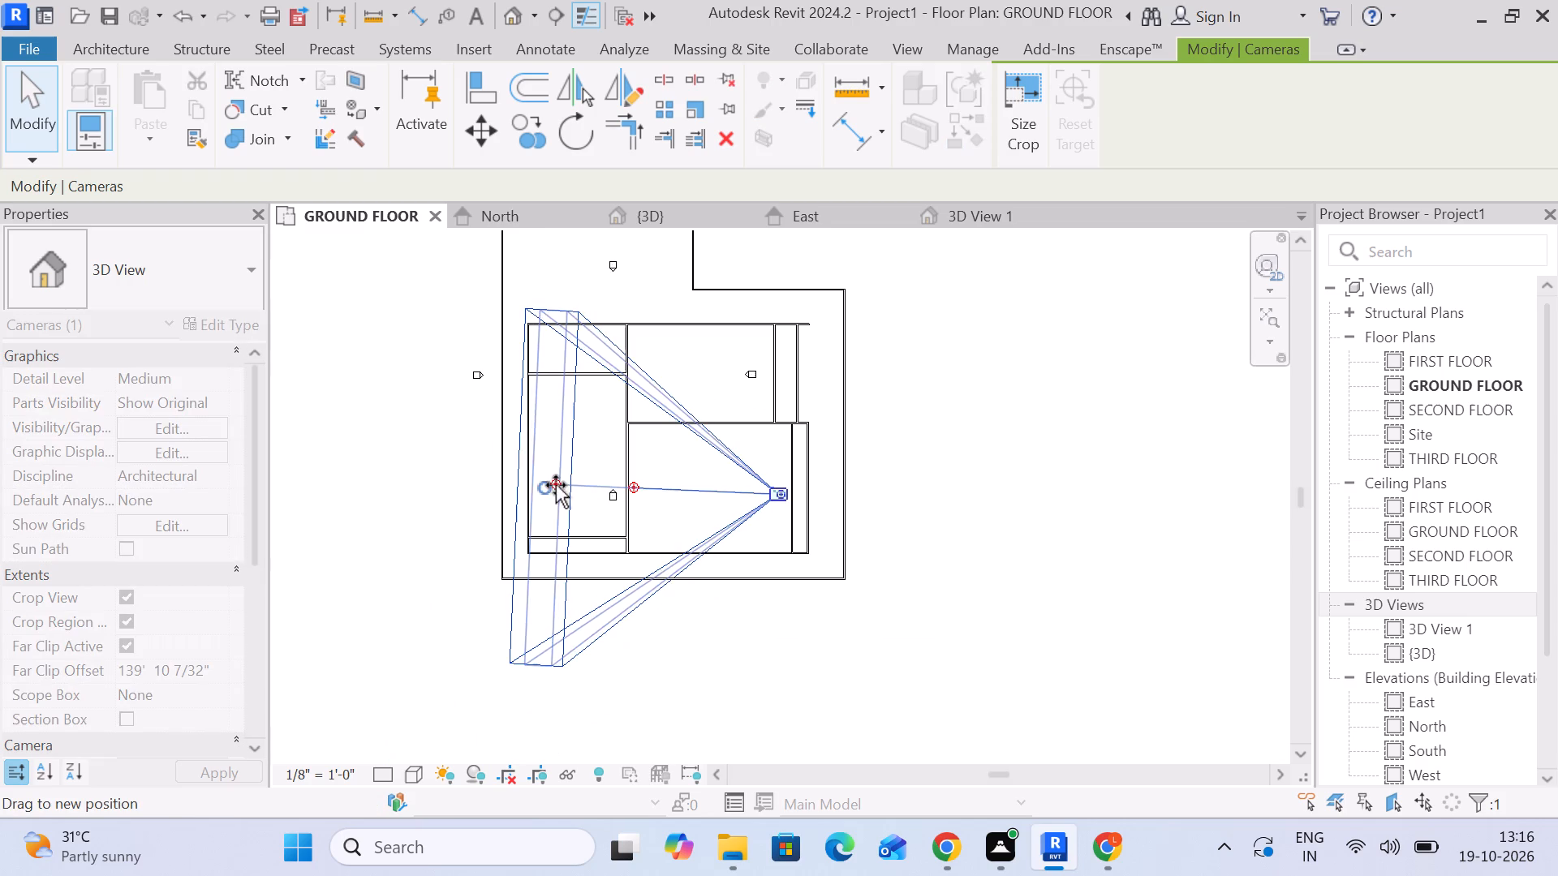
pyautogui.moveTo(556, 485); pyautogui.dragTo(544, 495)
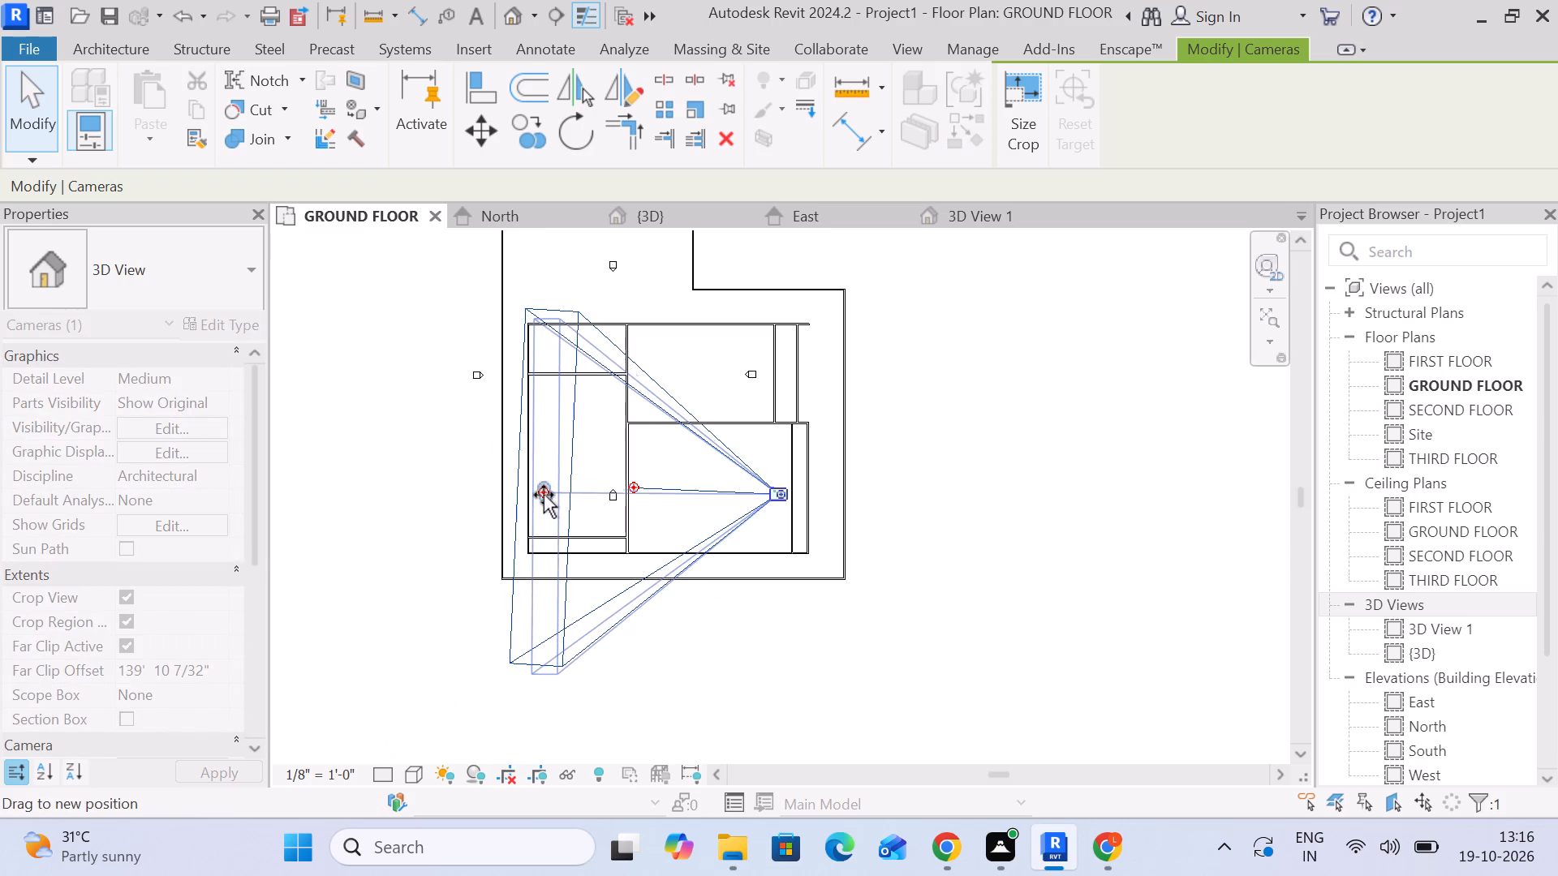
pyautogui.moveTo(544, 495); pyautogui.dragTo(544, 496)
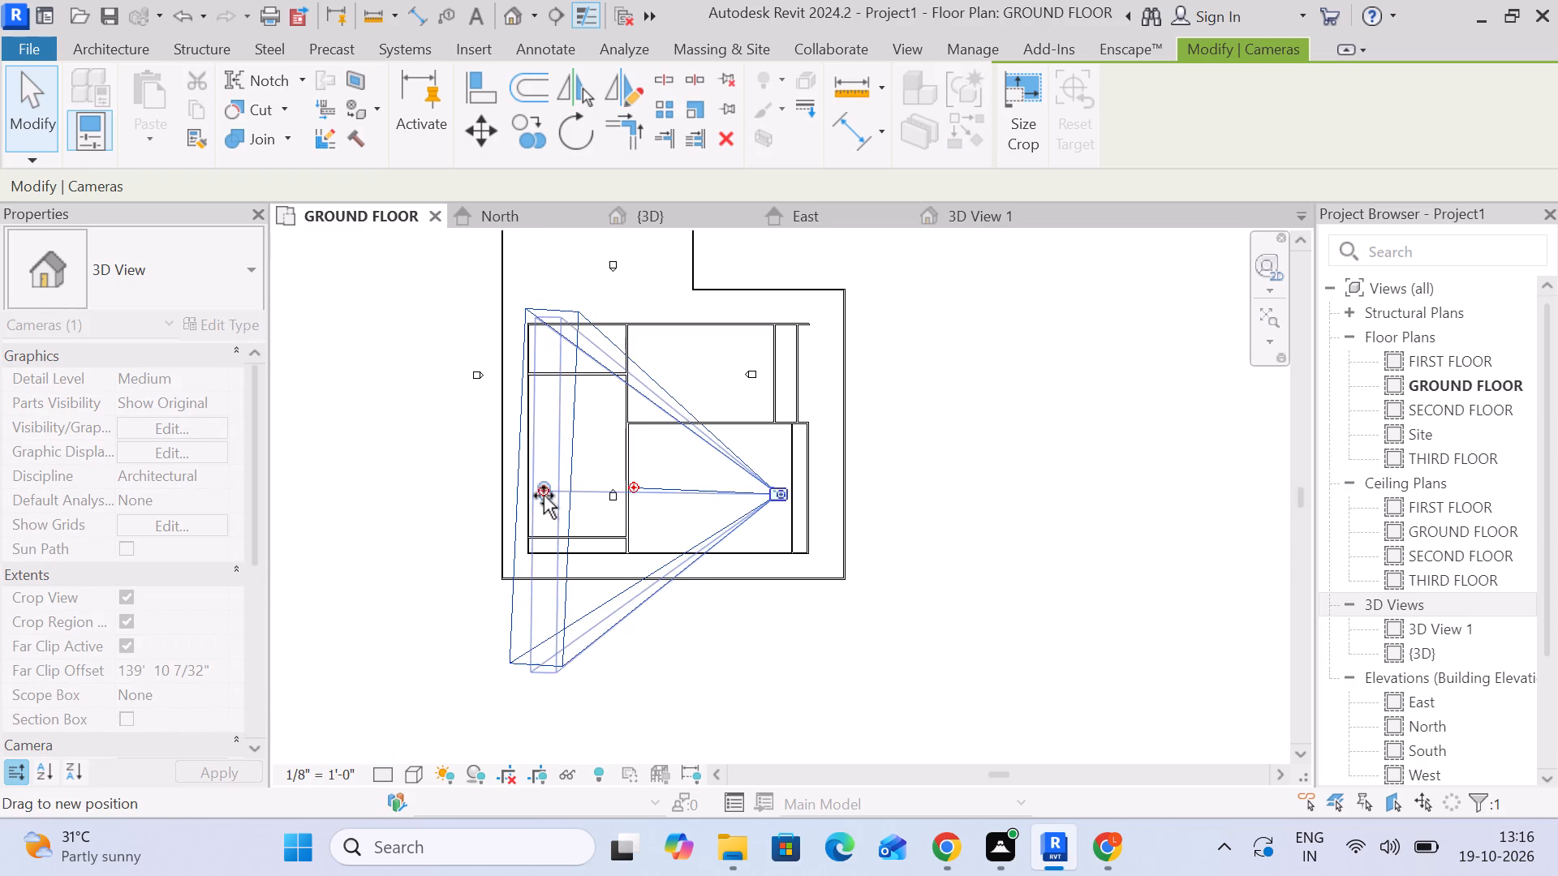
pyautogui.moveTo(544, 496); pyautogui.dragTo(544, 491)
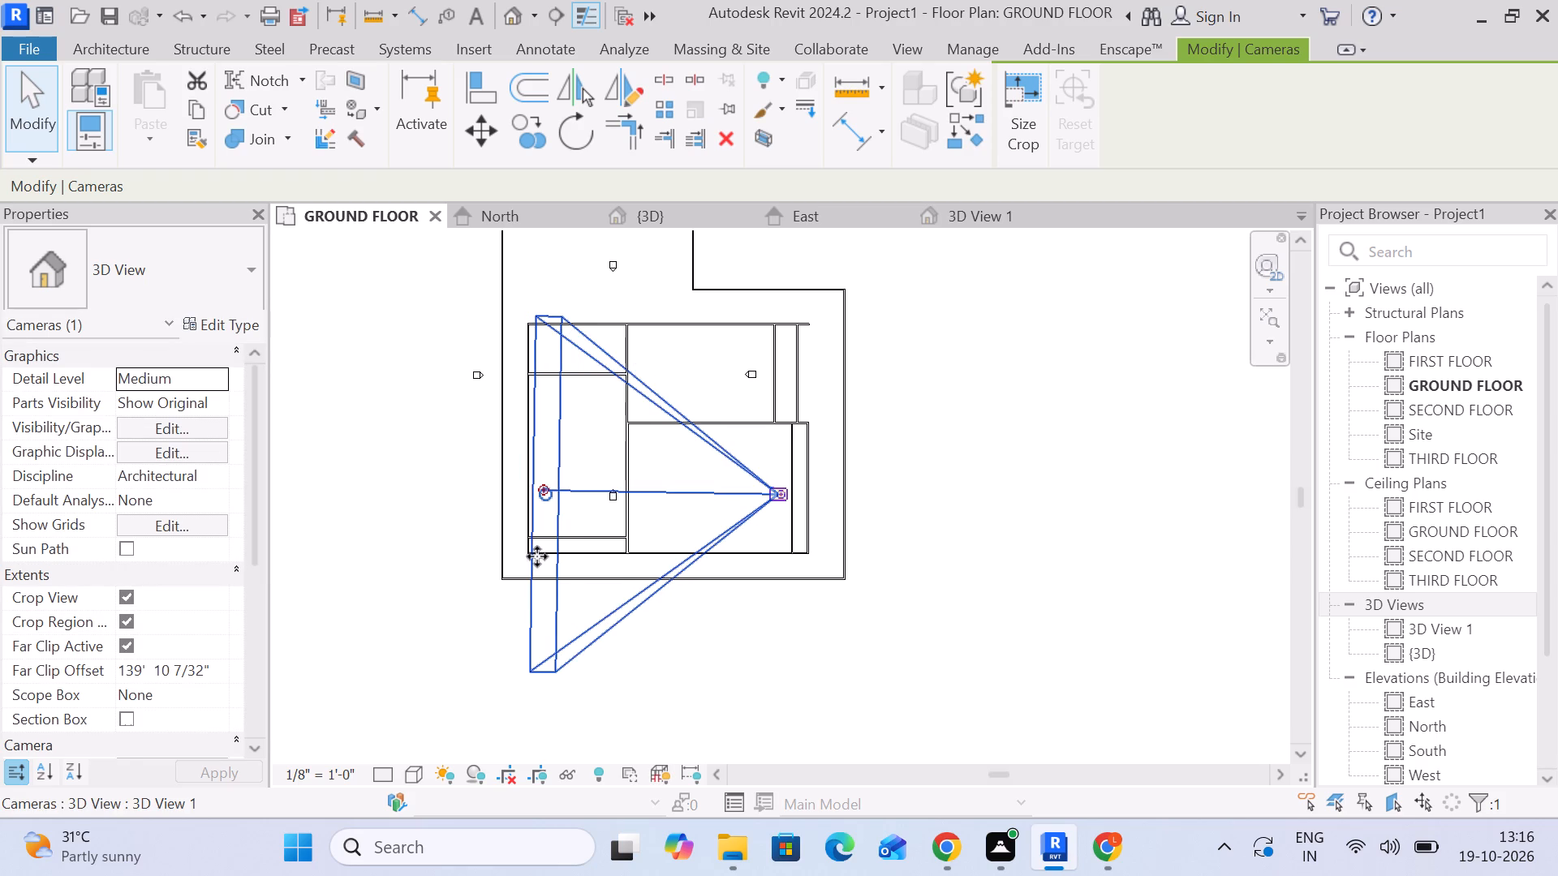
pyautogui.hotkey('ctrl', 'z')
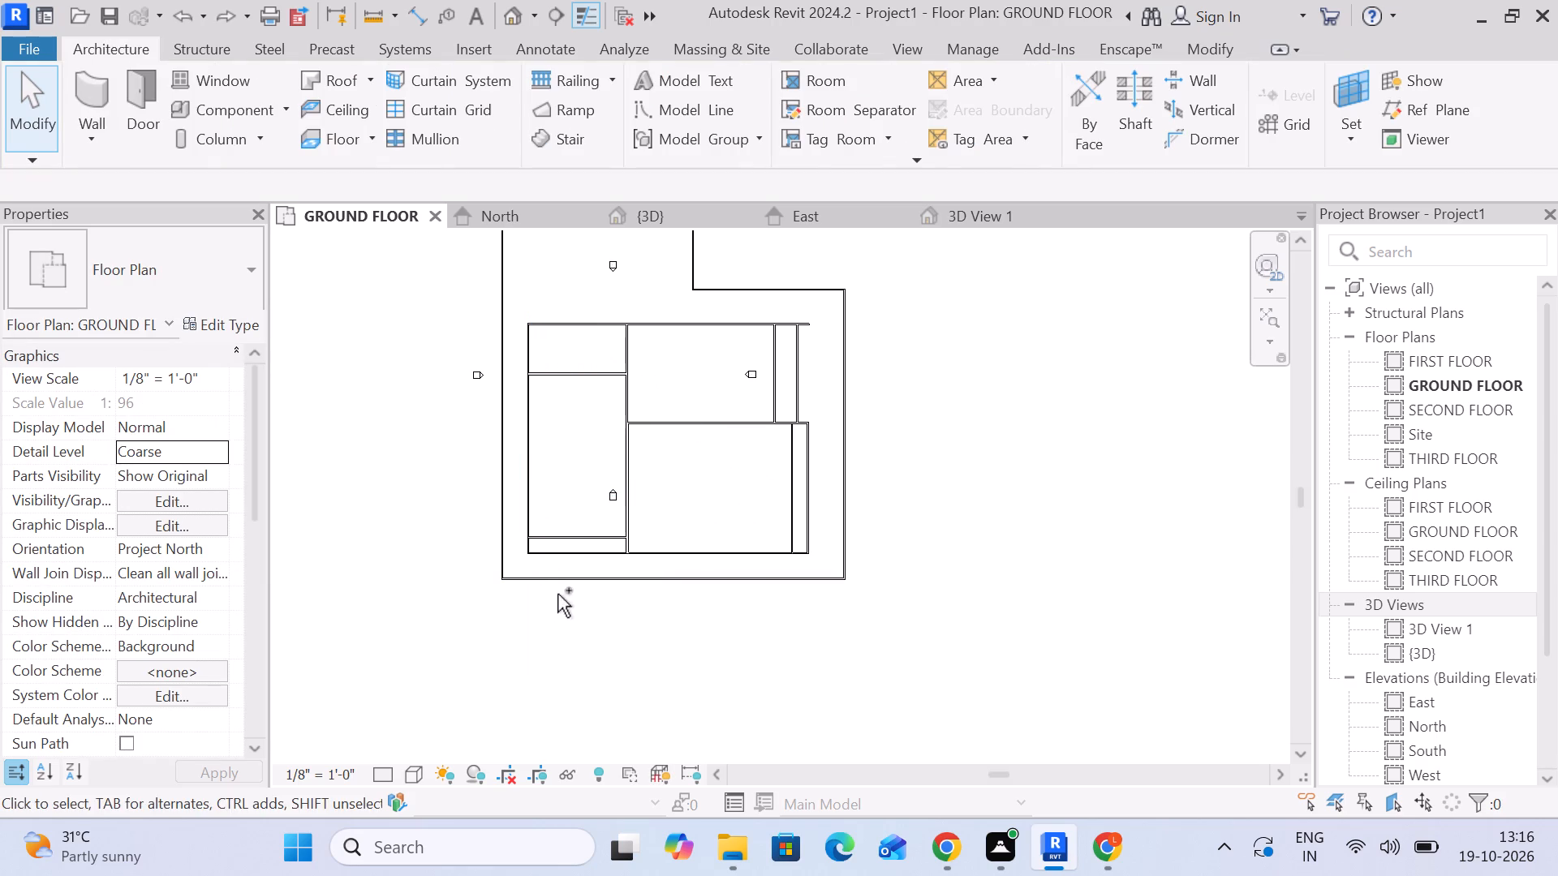
# Place a second camera inside the southeastern block beside its inner partition, aimed west with its target in the western block.
pyautogui.click(535, 15)
pyautogui.click(533, 44)
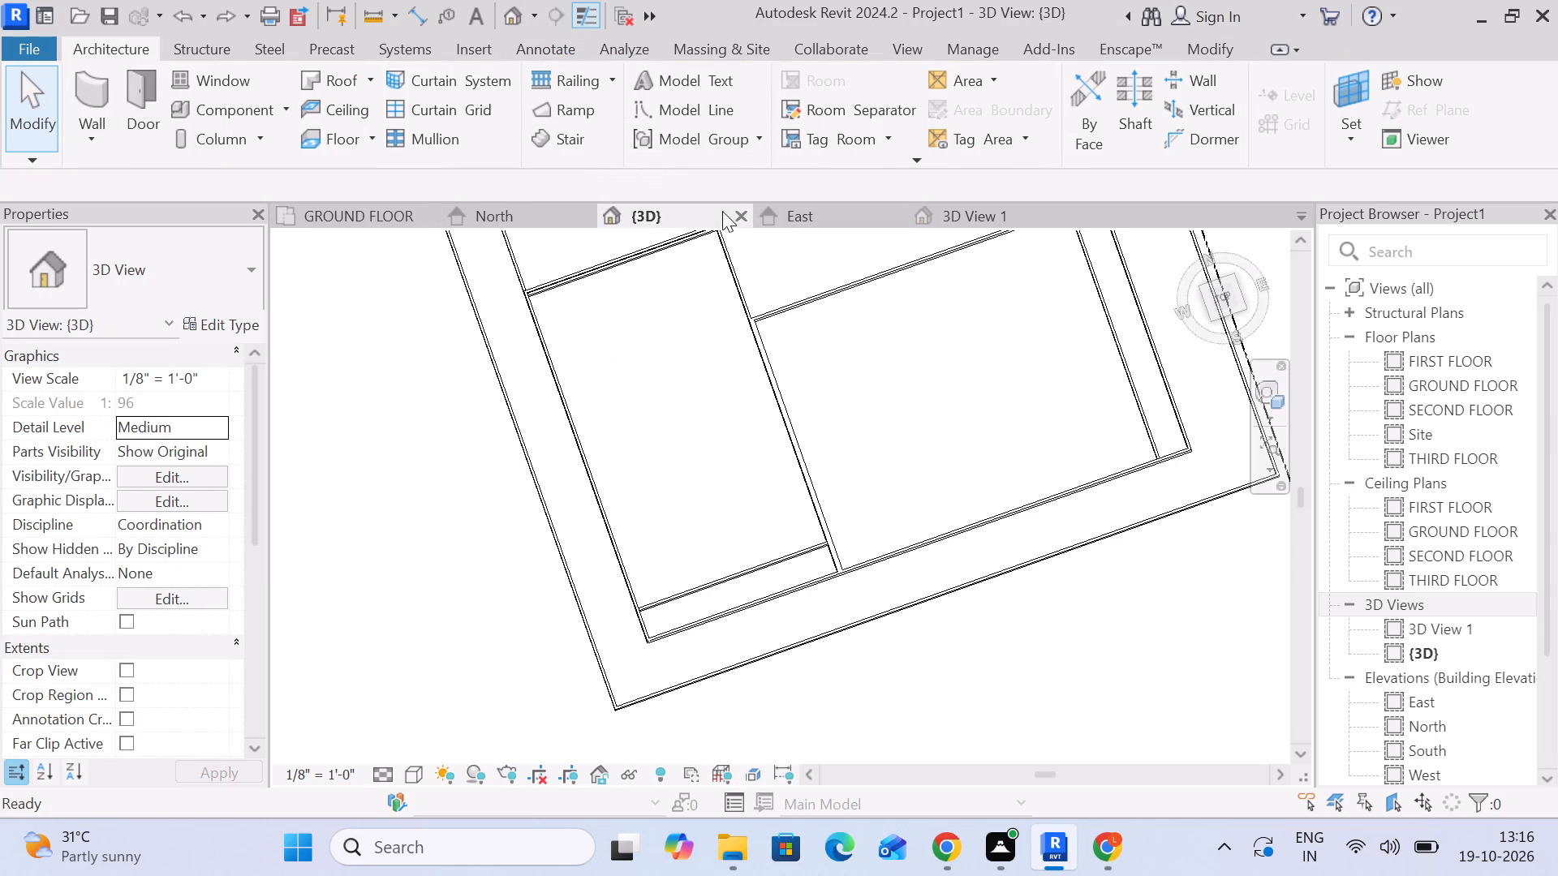
pyautogui.click(372, 218)
pyautogui.moveTo(532, 6); pyautogui.dragTo(532, 15)
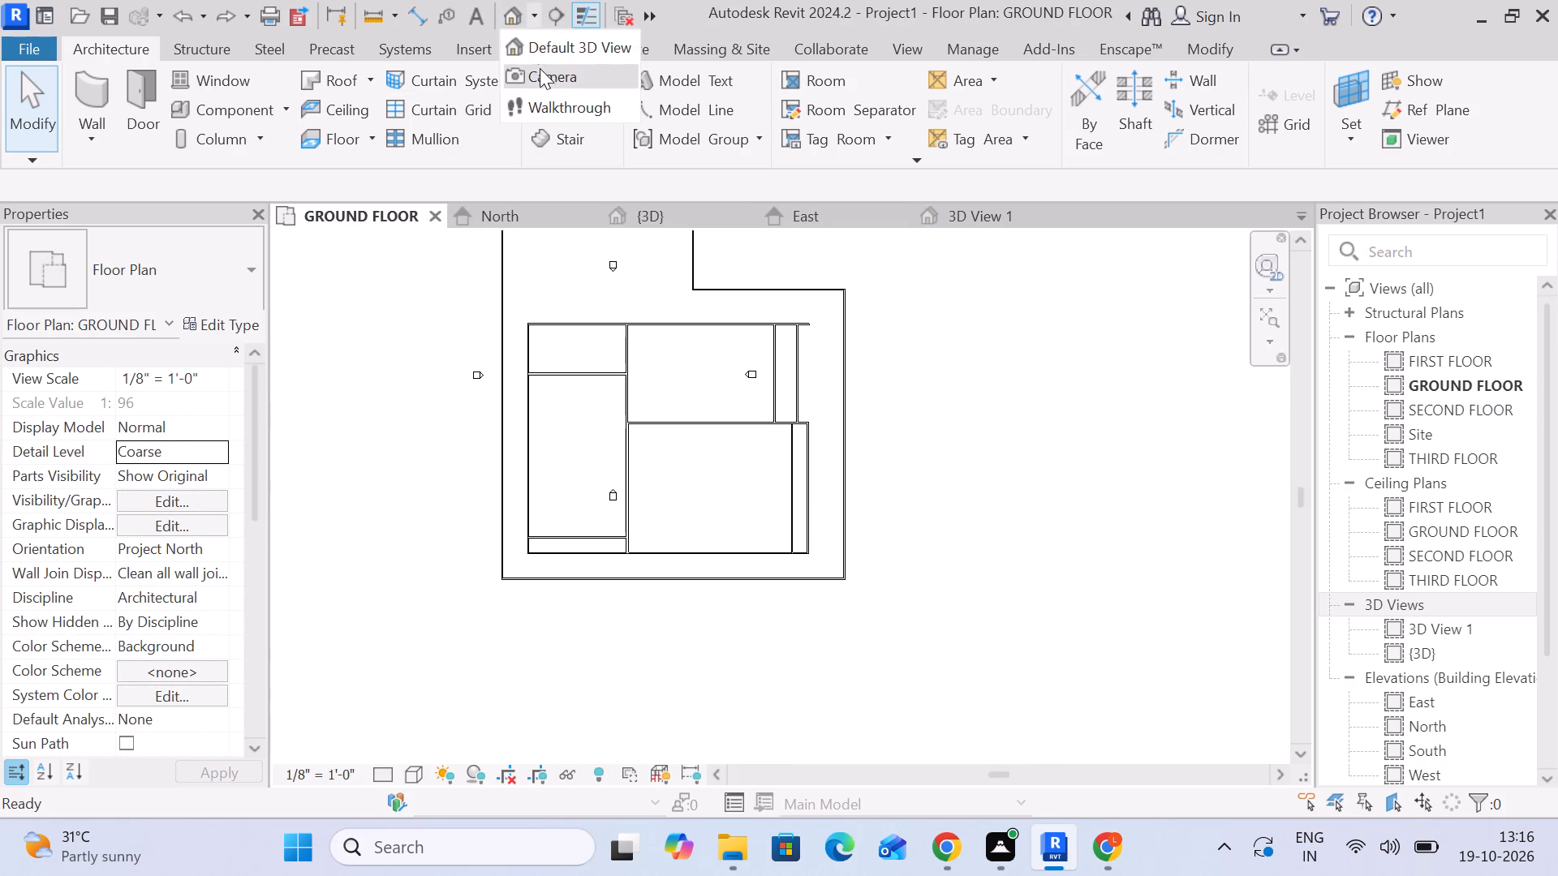
pyautogui.click(547, 82)
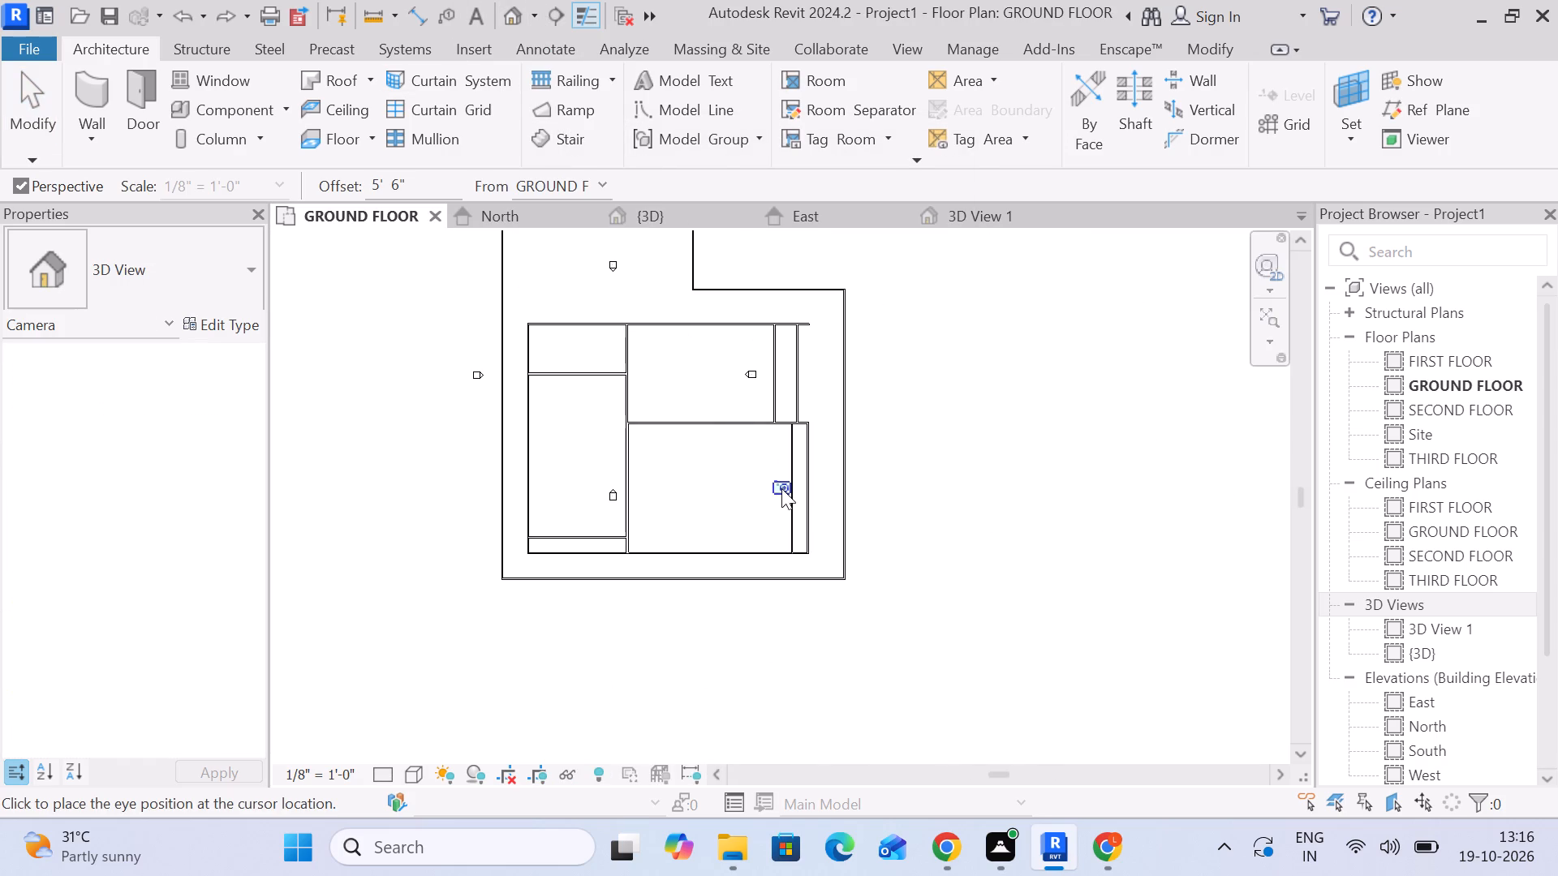
pyautogui.click(781, 488)
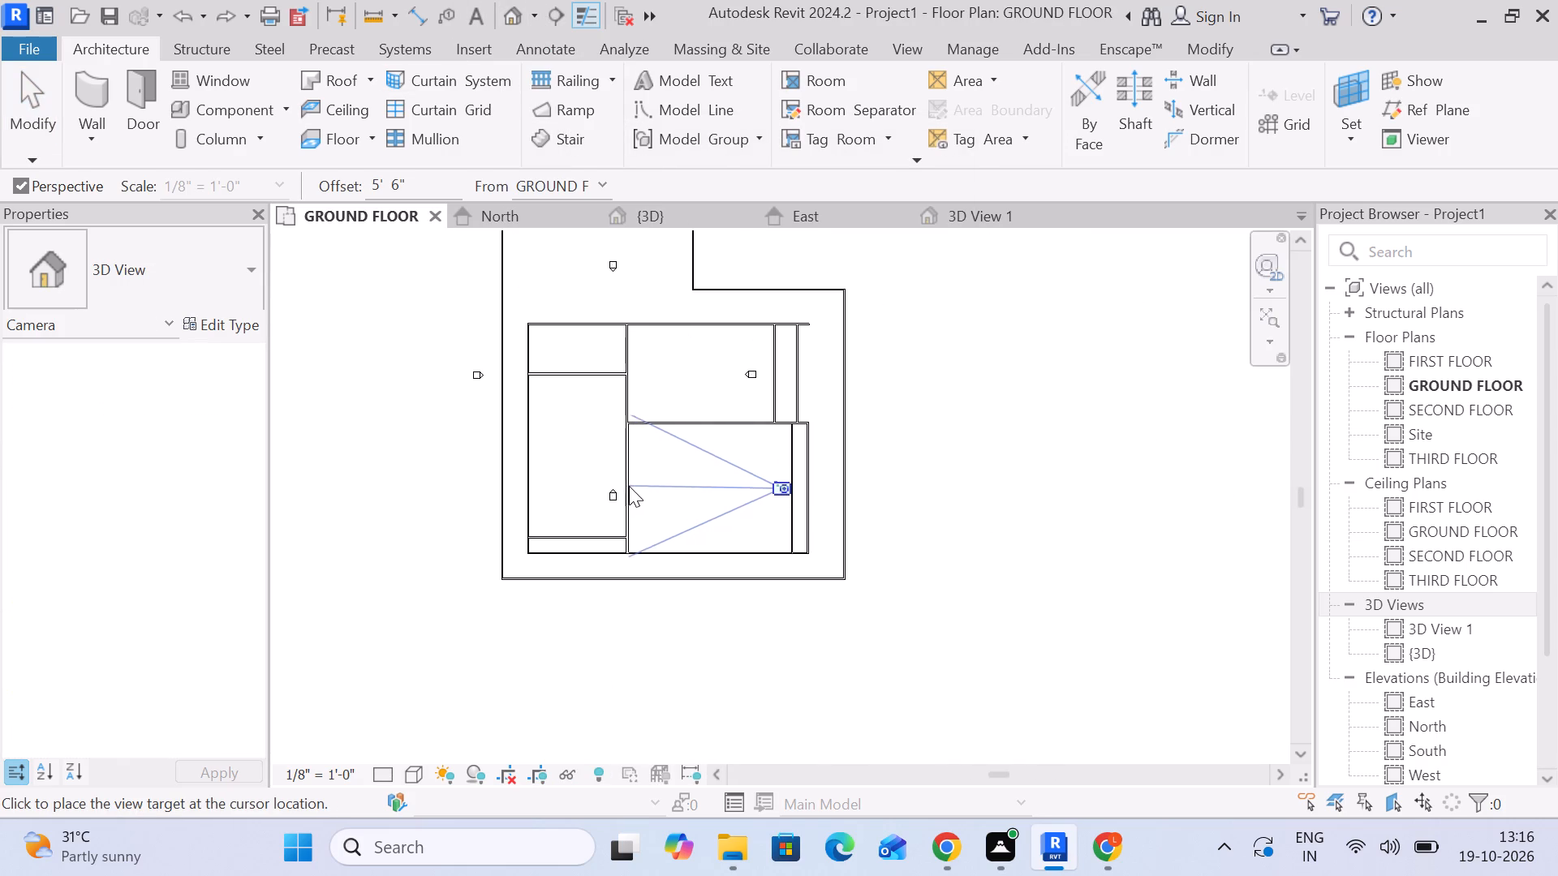
pyautogui.click(583, 490)
pyautogui.scroll(-2, 782, 433)
pyautogui.moveTo(771, 453); pyautogui.dragTo(726, 520, button='middle')
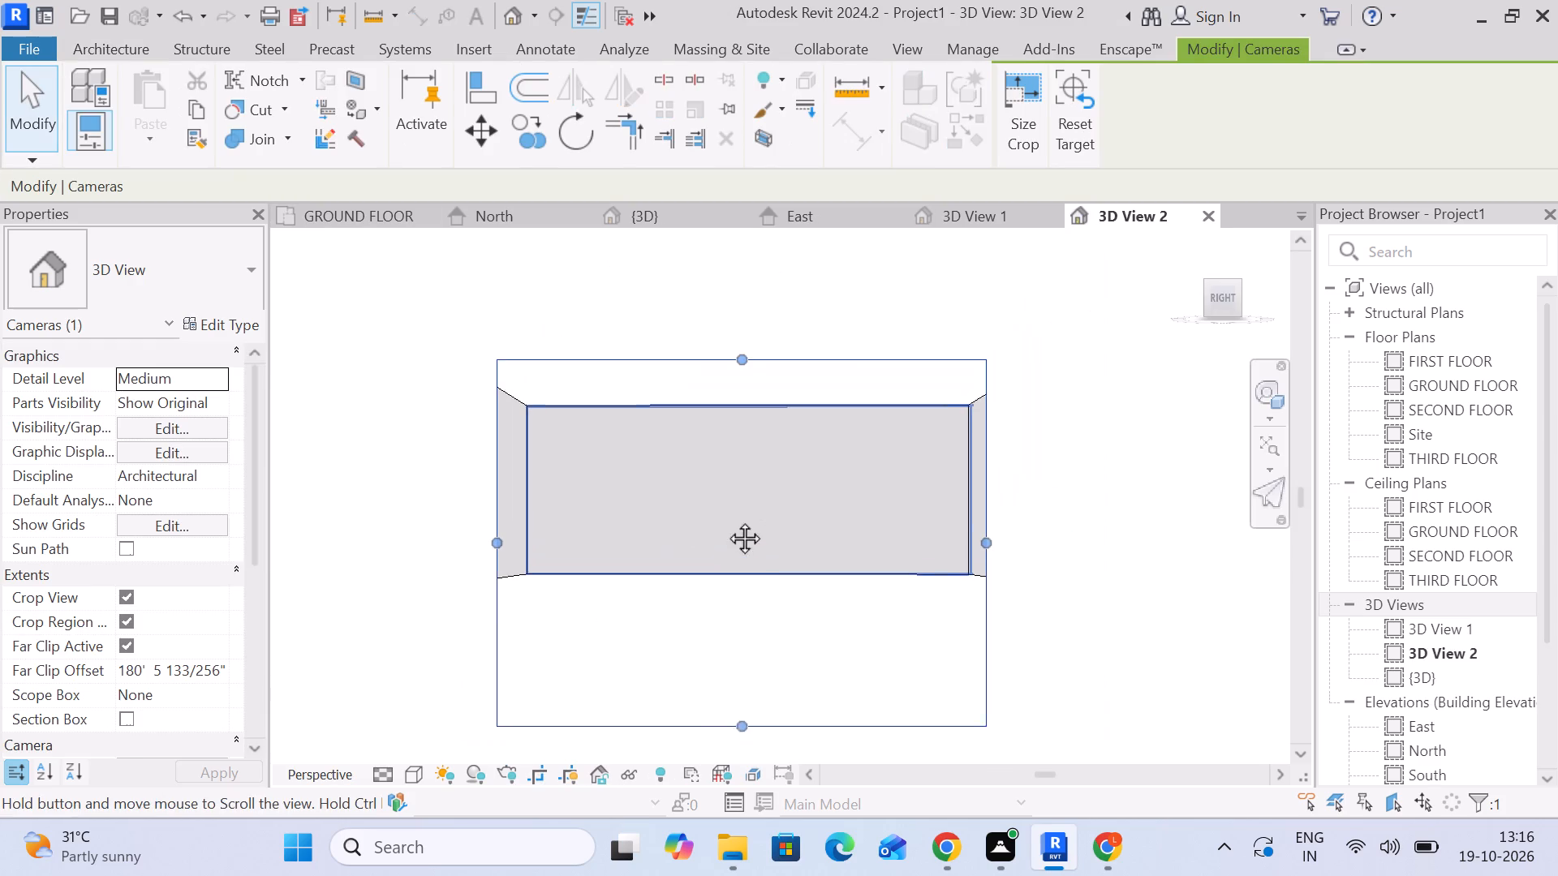
pyautogui.moveTo(726, 520); pyautogui.dragTo(723, 524, button='middle')
# Deselect the camera and close the second camera view to return to the ground floor plan.
pyautogui.click(33, 119)
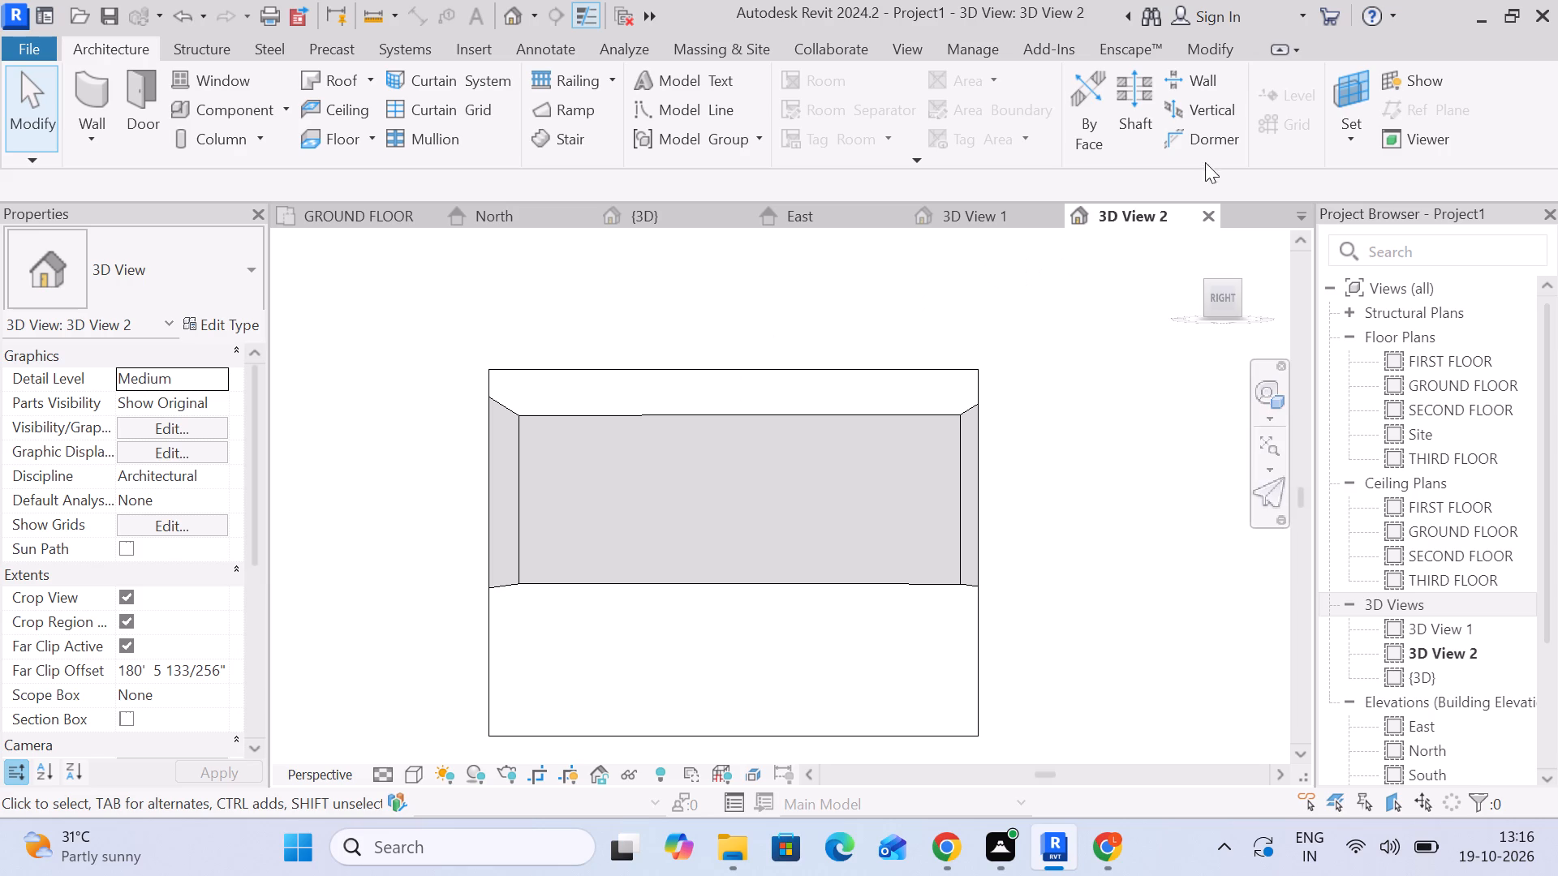
pyautogui.click(1209, 205)
pyautogui.moveTo(1194, 212); pyautogui.dragTo(1197, 212)
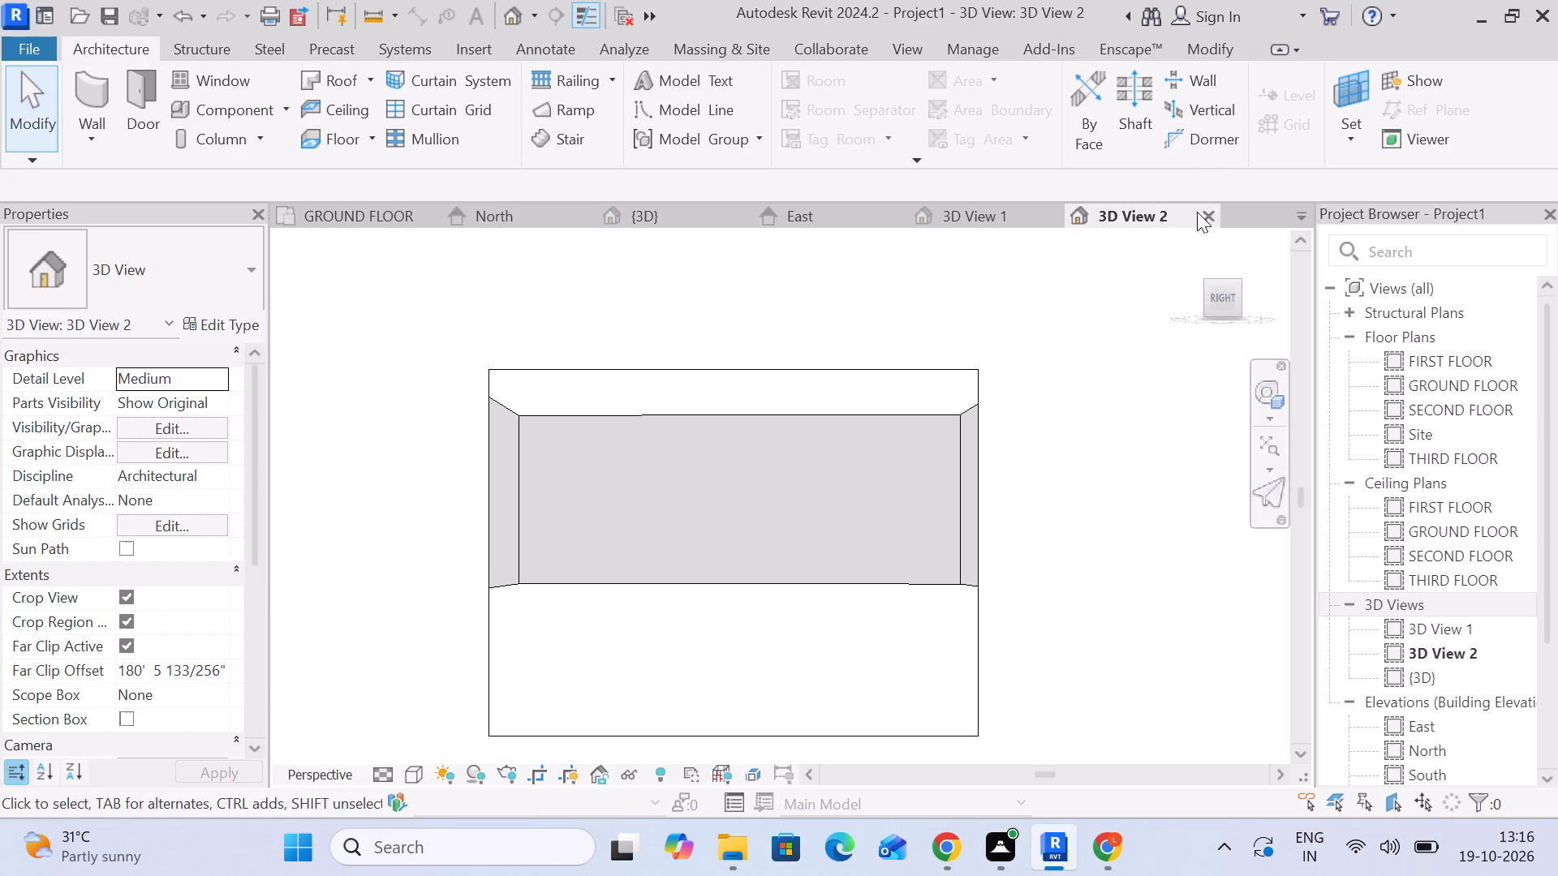
pyautogui.moveTo(1197, 212); pyautogui.dragTo(1202, 212)
pyautogui.click(1209, 212)
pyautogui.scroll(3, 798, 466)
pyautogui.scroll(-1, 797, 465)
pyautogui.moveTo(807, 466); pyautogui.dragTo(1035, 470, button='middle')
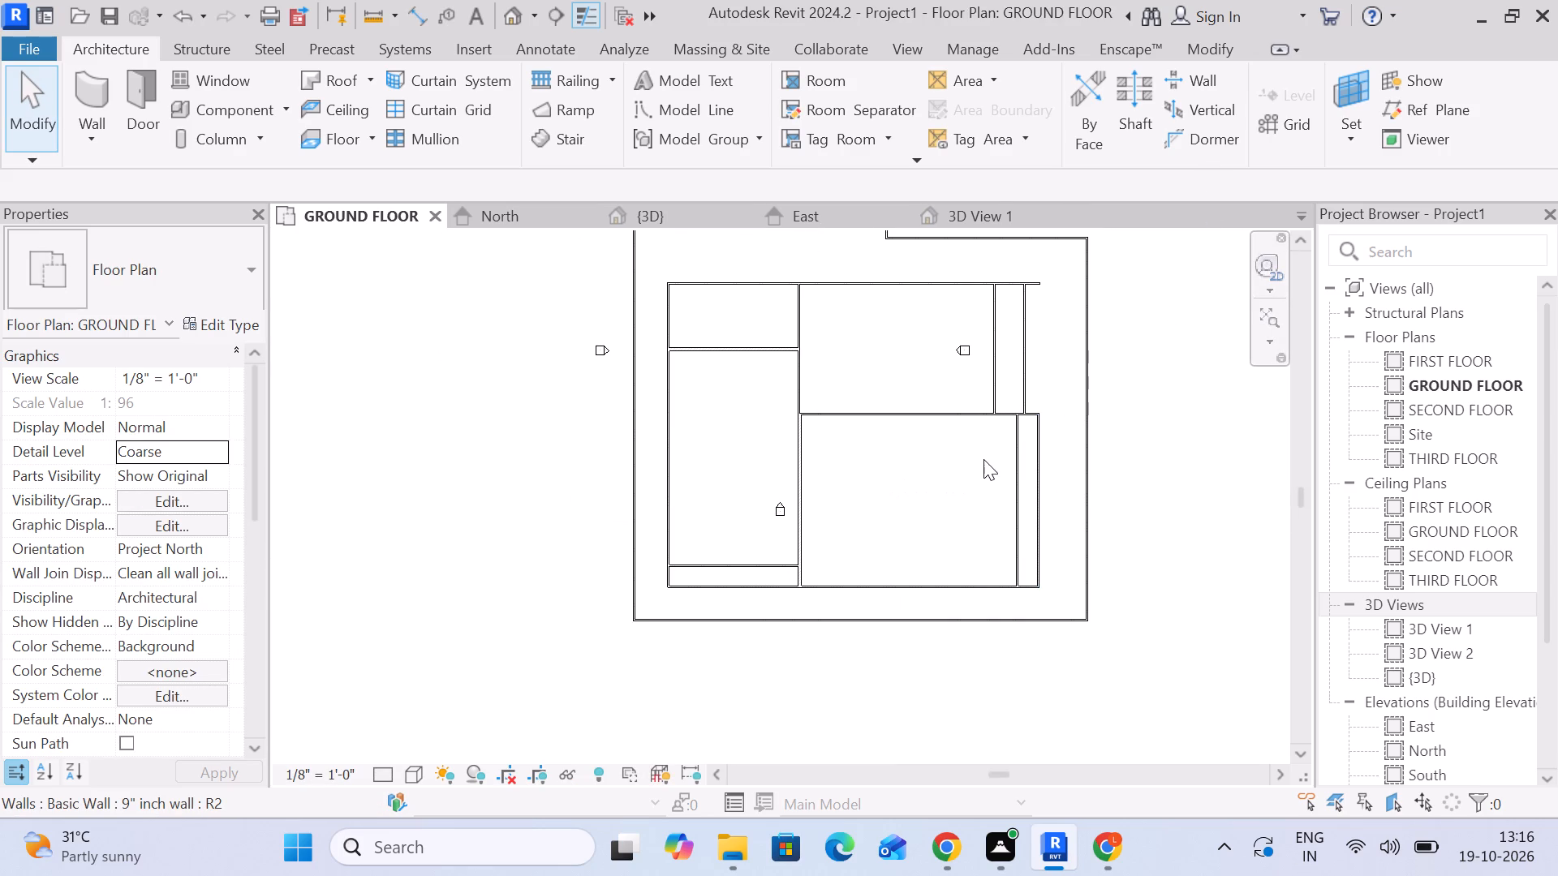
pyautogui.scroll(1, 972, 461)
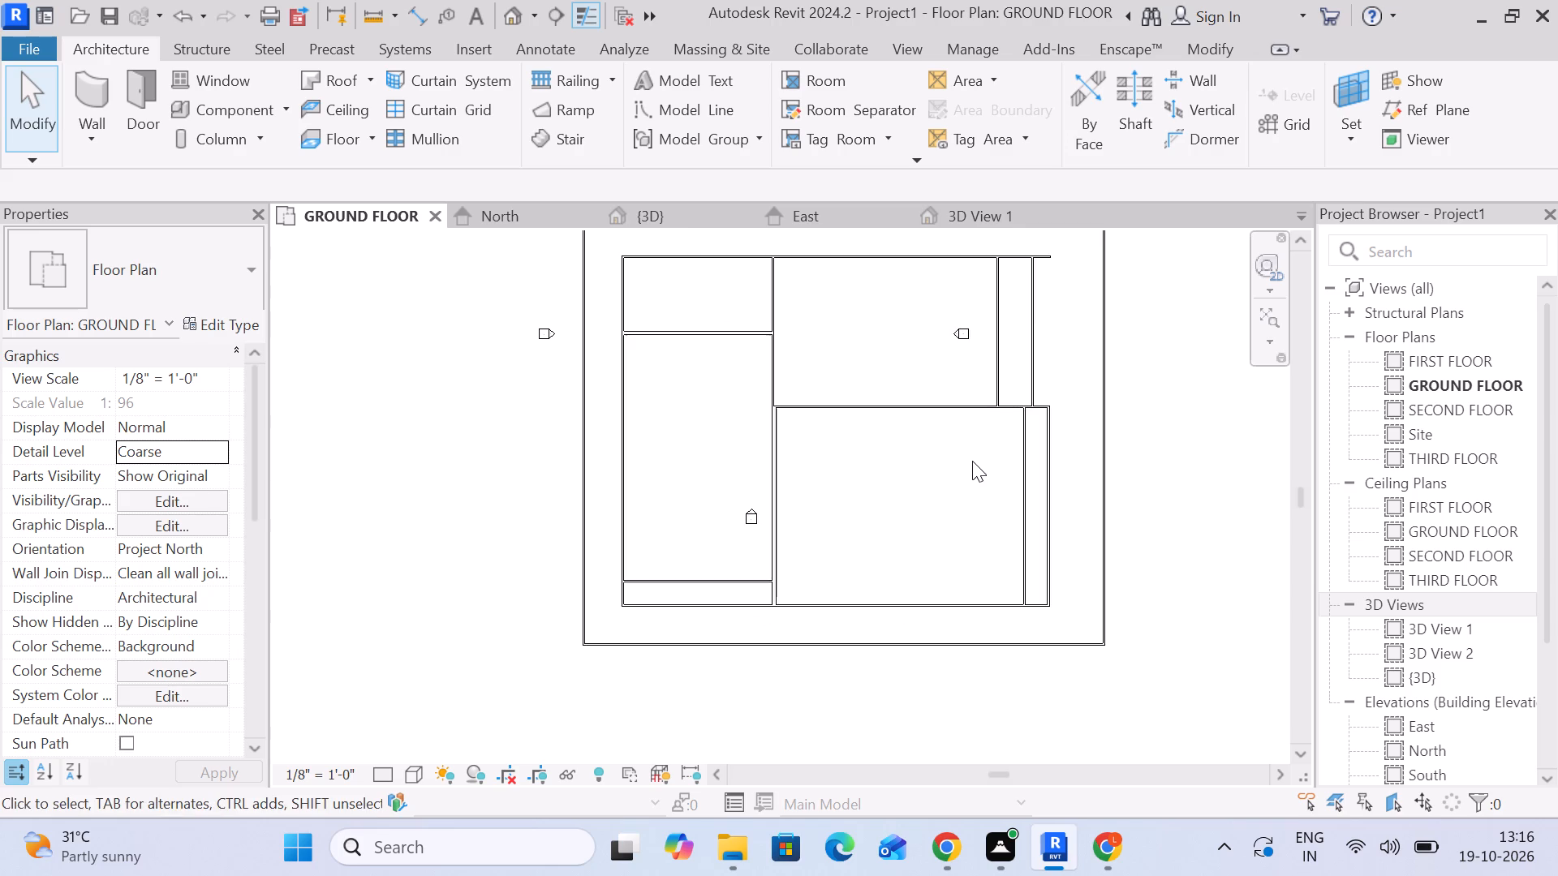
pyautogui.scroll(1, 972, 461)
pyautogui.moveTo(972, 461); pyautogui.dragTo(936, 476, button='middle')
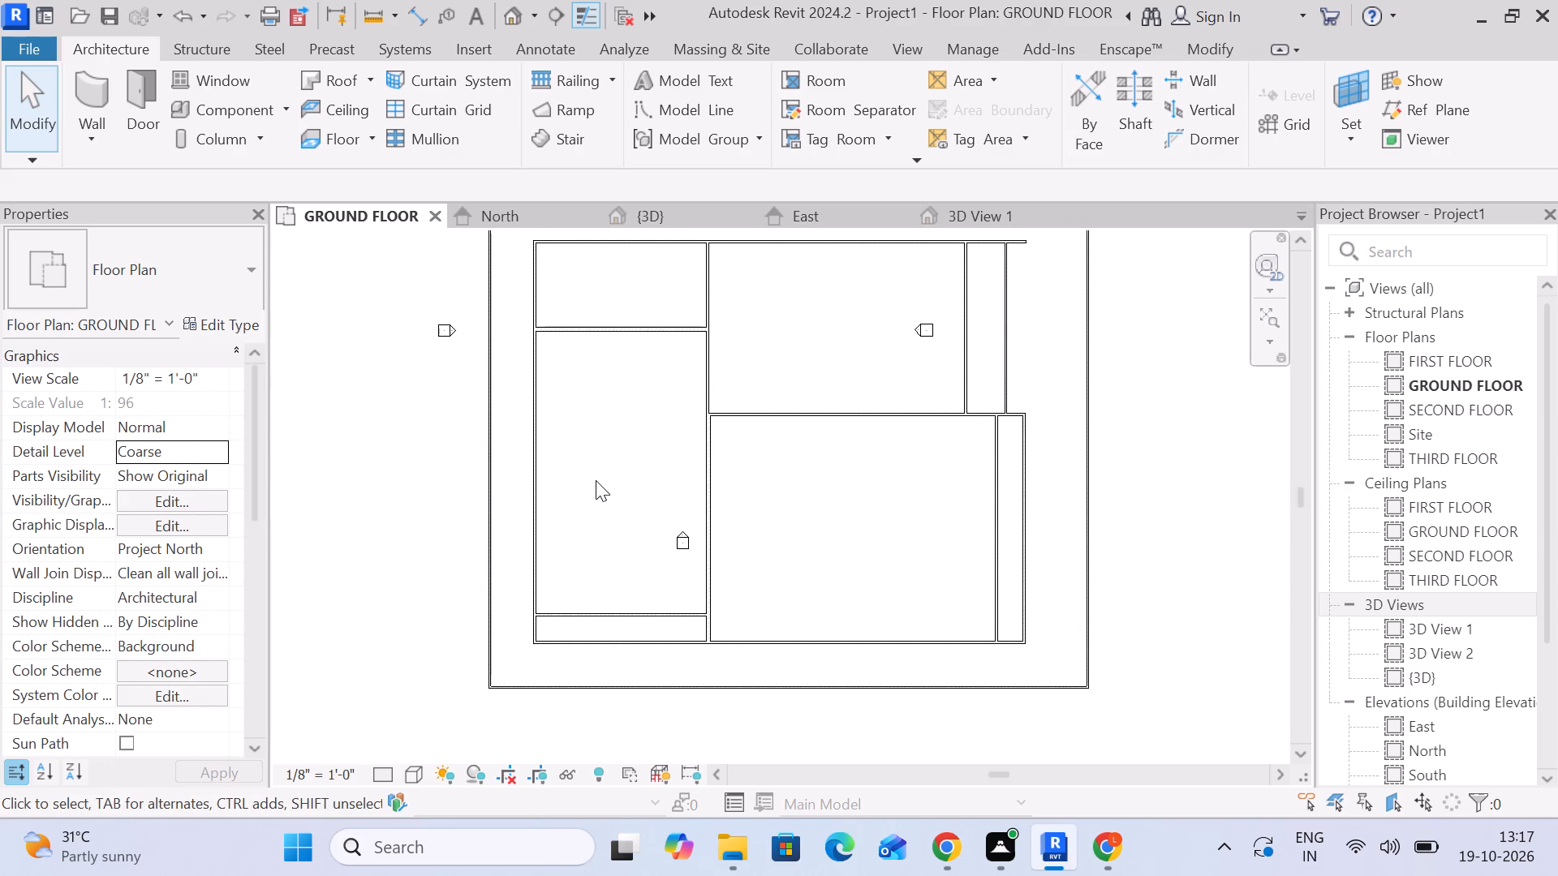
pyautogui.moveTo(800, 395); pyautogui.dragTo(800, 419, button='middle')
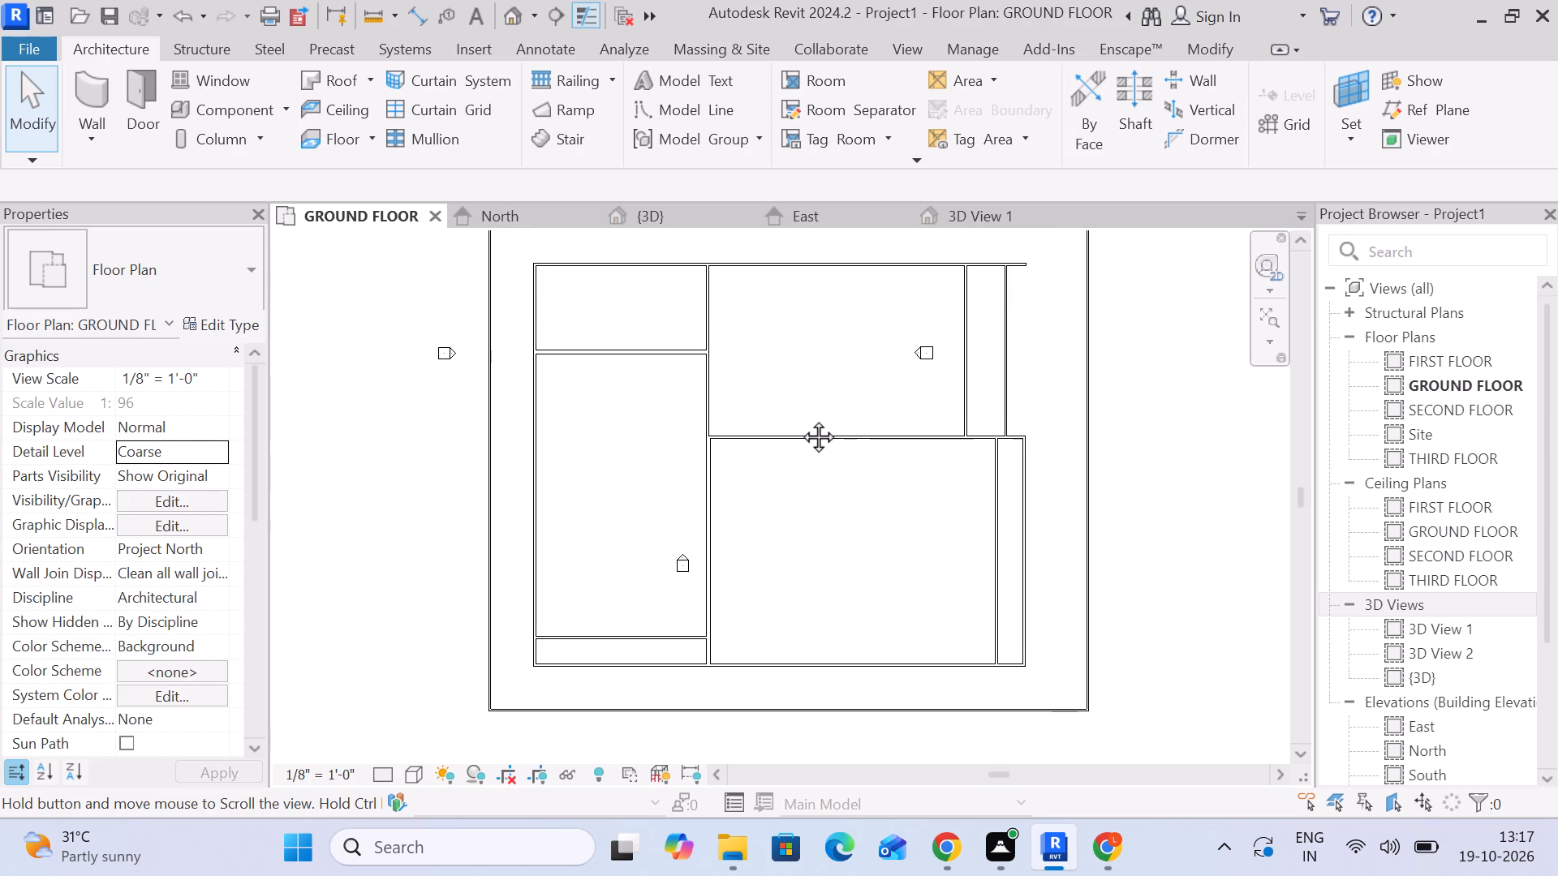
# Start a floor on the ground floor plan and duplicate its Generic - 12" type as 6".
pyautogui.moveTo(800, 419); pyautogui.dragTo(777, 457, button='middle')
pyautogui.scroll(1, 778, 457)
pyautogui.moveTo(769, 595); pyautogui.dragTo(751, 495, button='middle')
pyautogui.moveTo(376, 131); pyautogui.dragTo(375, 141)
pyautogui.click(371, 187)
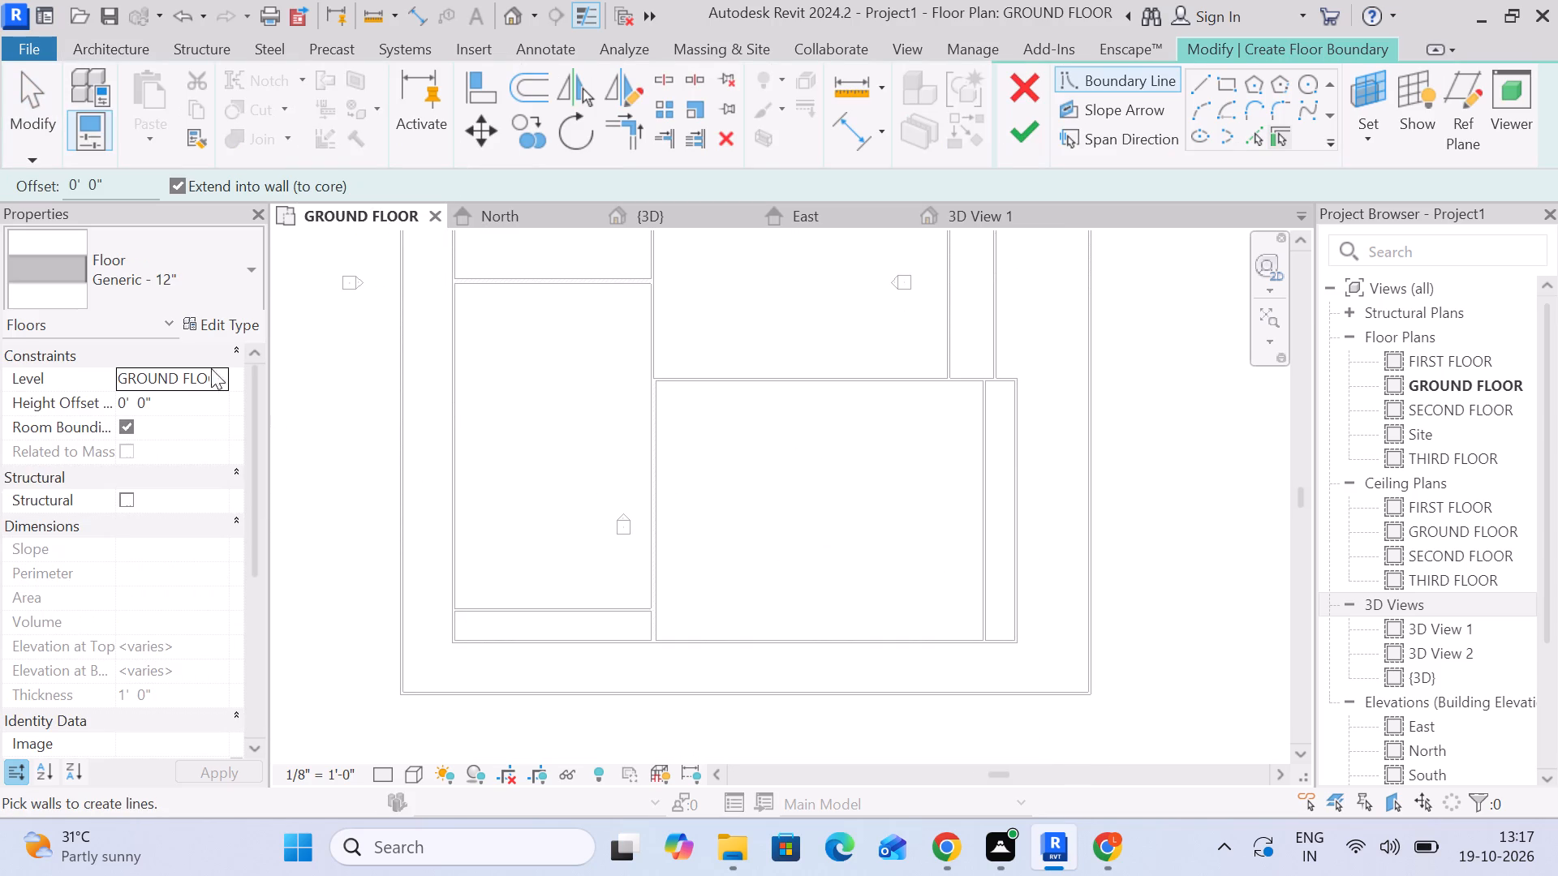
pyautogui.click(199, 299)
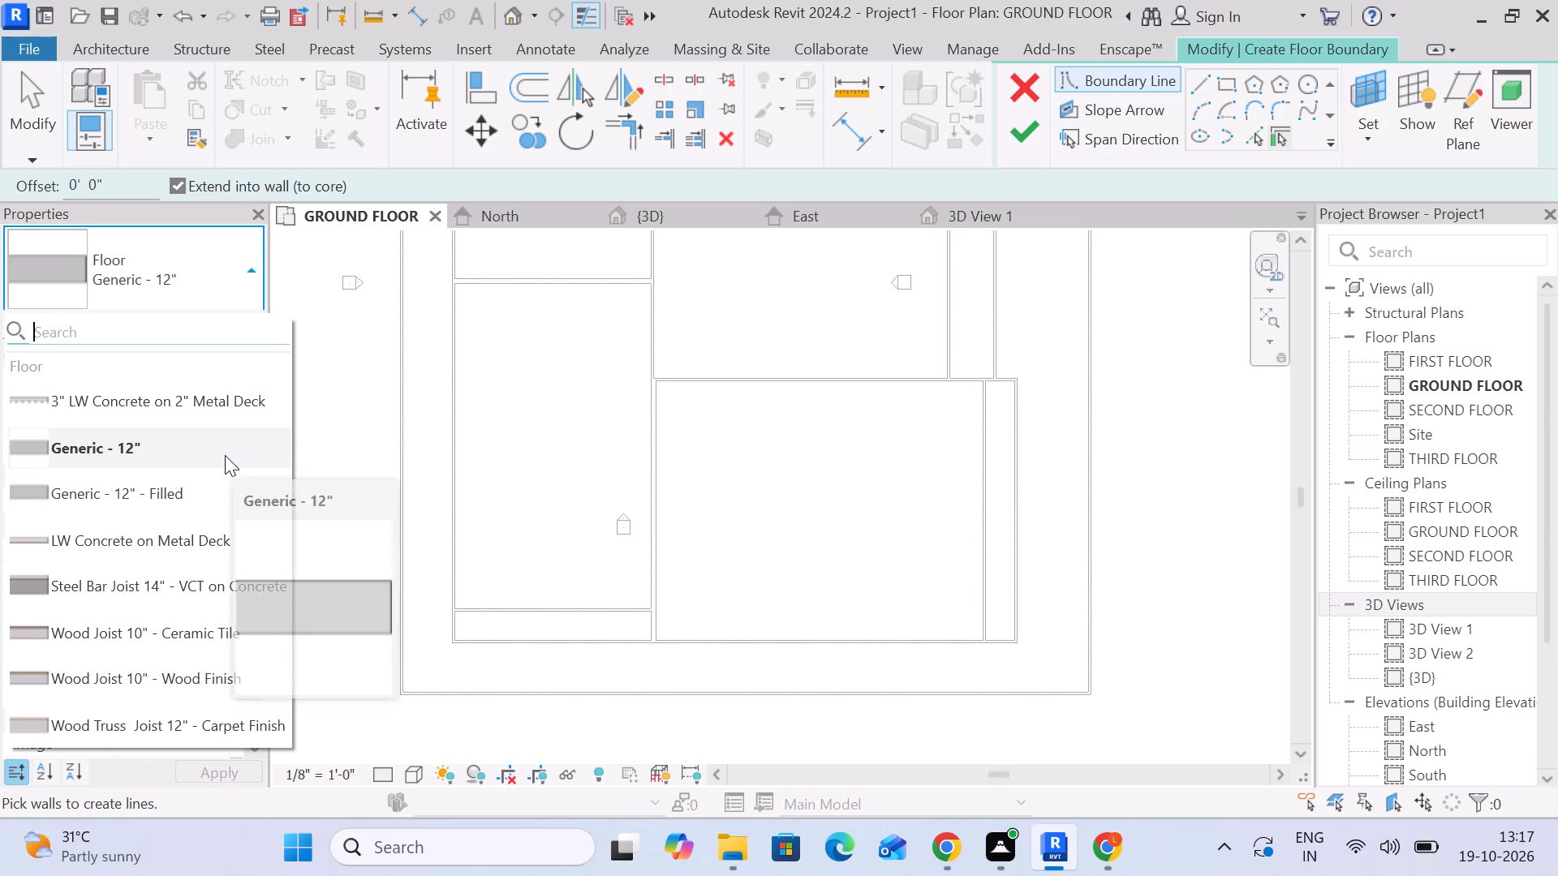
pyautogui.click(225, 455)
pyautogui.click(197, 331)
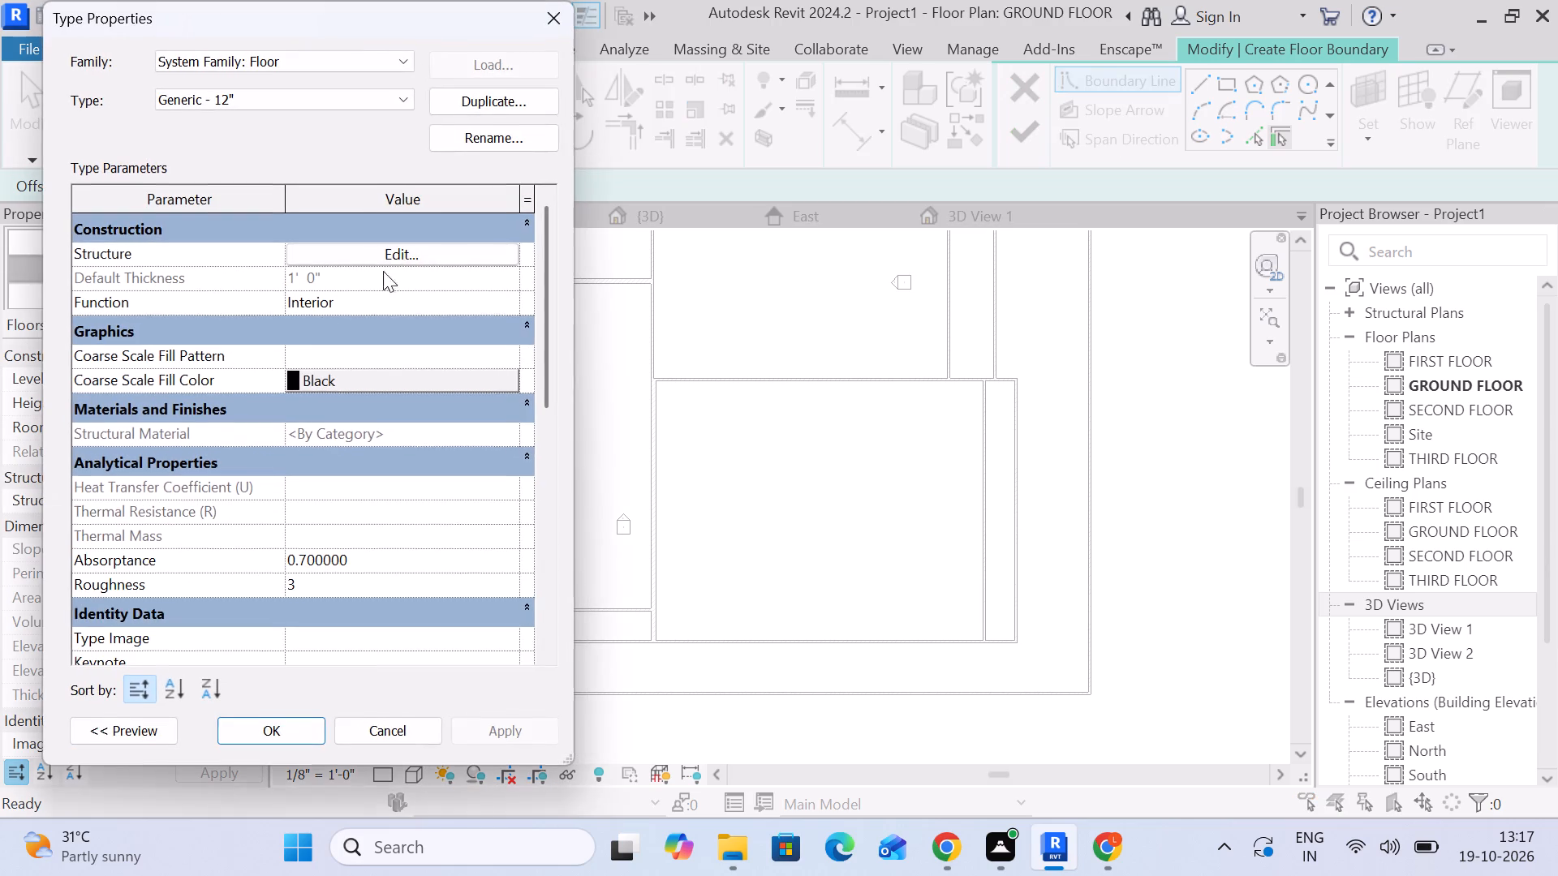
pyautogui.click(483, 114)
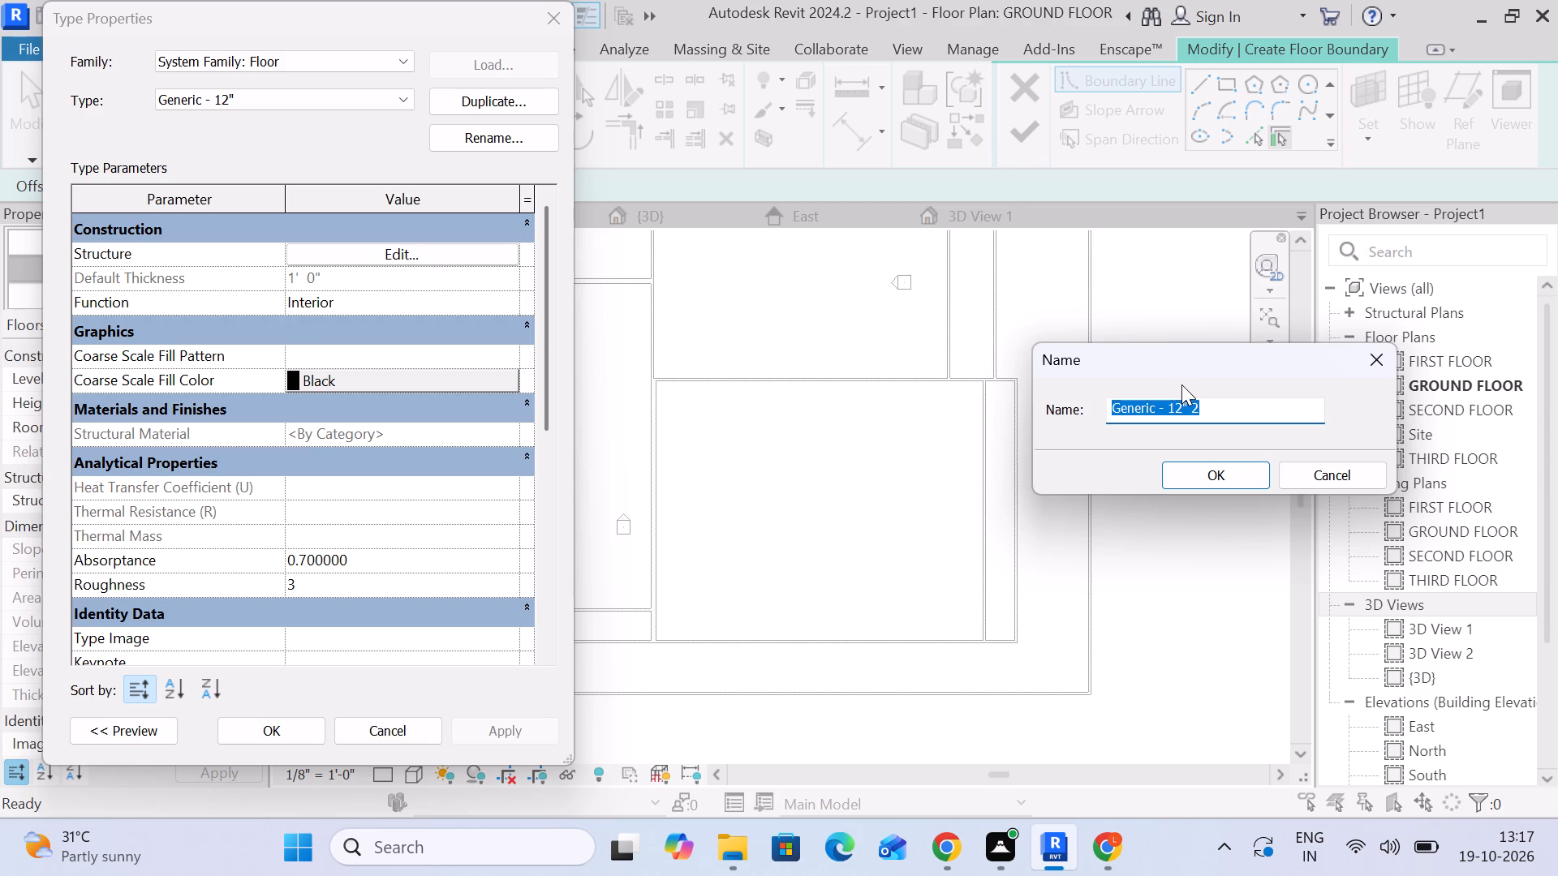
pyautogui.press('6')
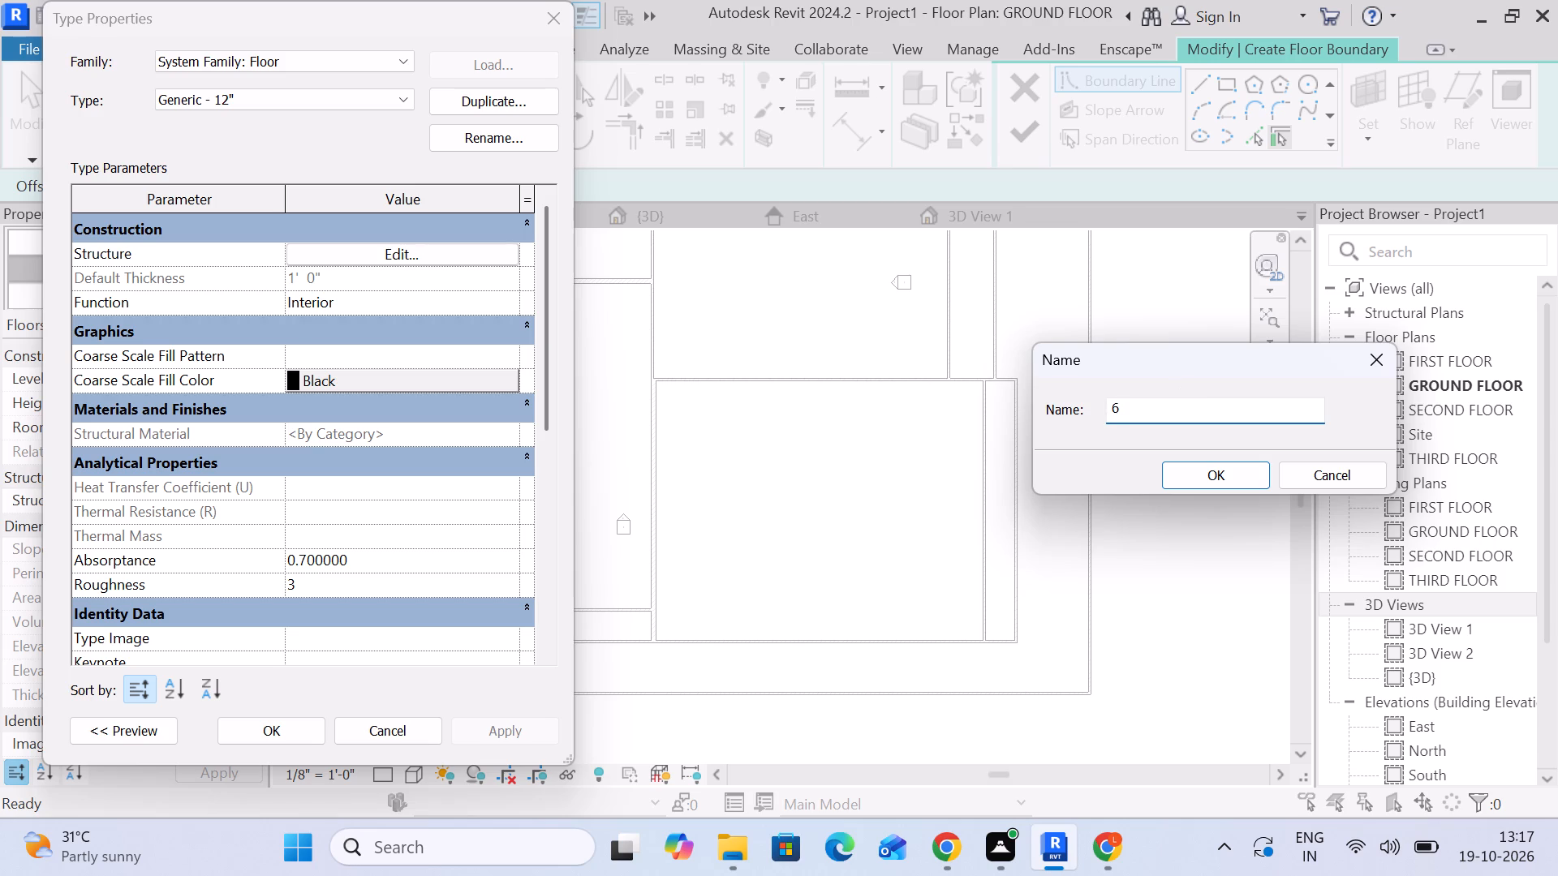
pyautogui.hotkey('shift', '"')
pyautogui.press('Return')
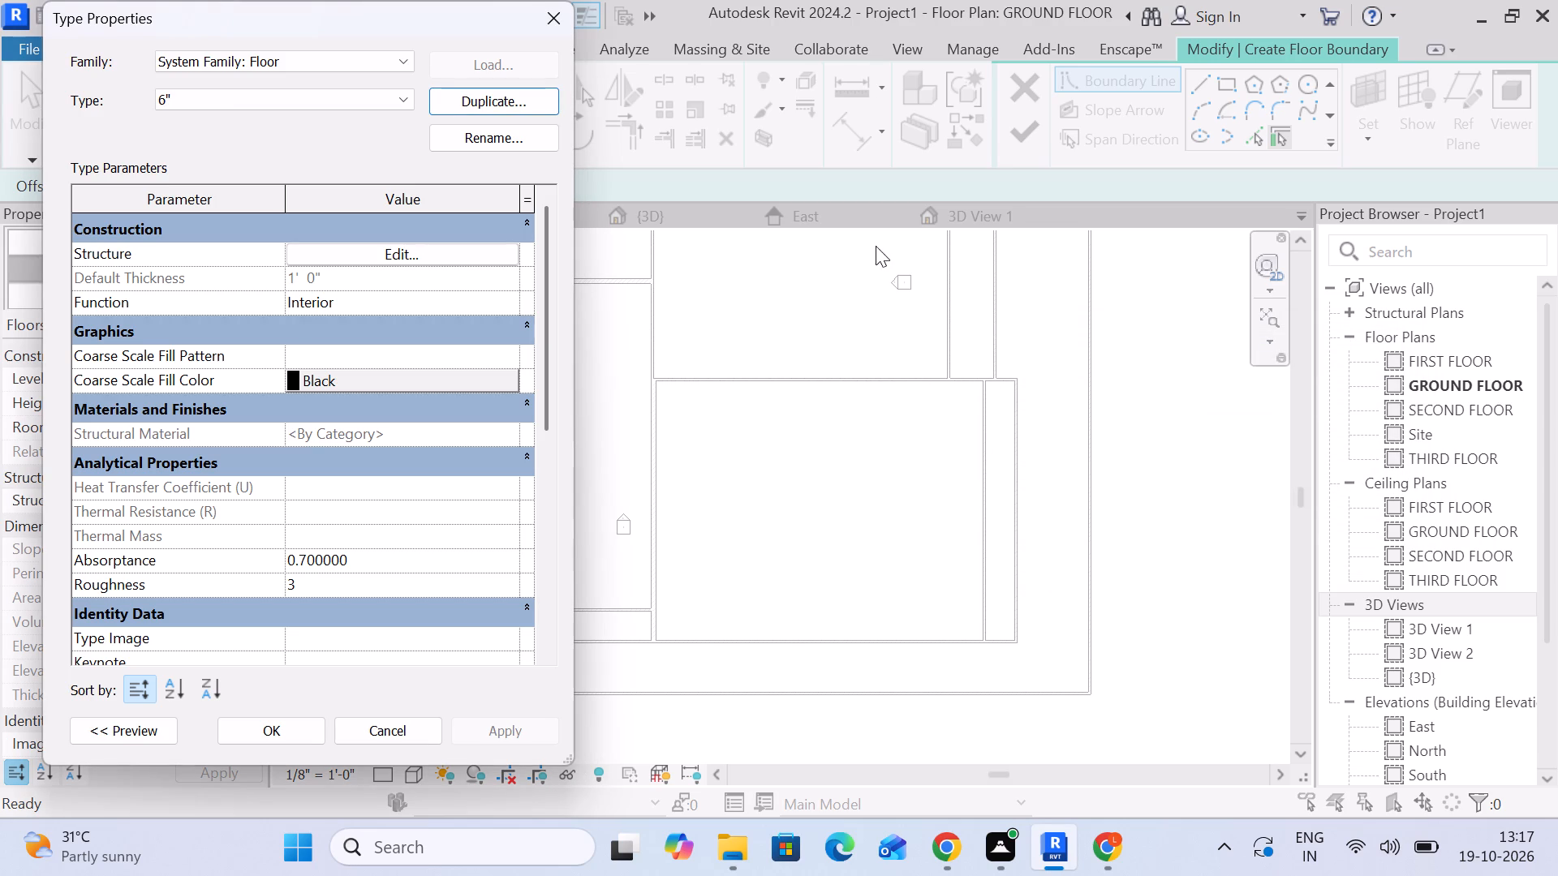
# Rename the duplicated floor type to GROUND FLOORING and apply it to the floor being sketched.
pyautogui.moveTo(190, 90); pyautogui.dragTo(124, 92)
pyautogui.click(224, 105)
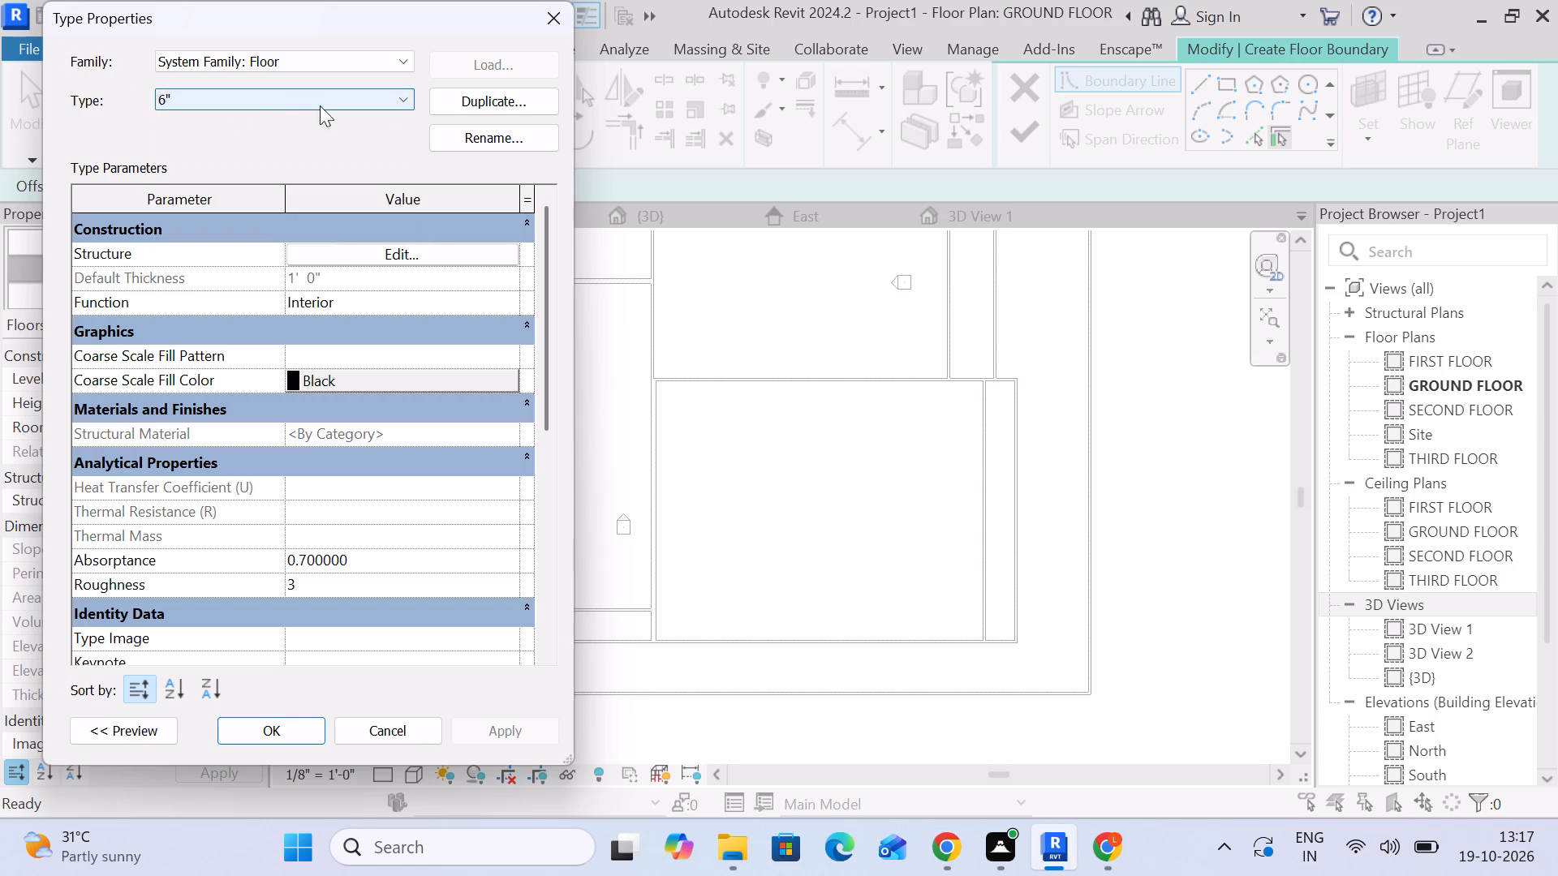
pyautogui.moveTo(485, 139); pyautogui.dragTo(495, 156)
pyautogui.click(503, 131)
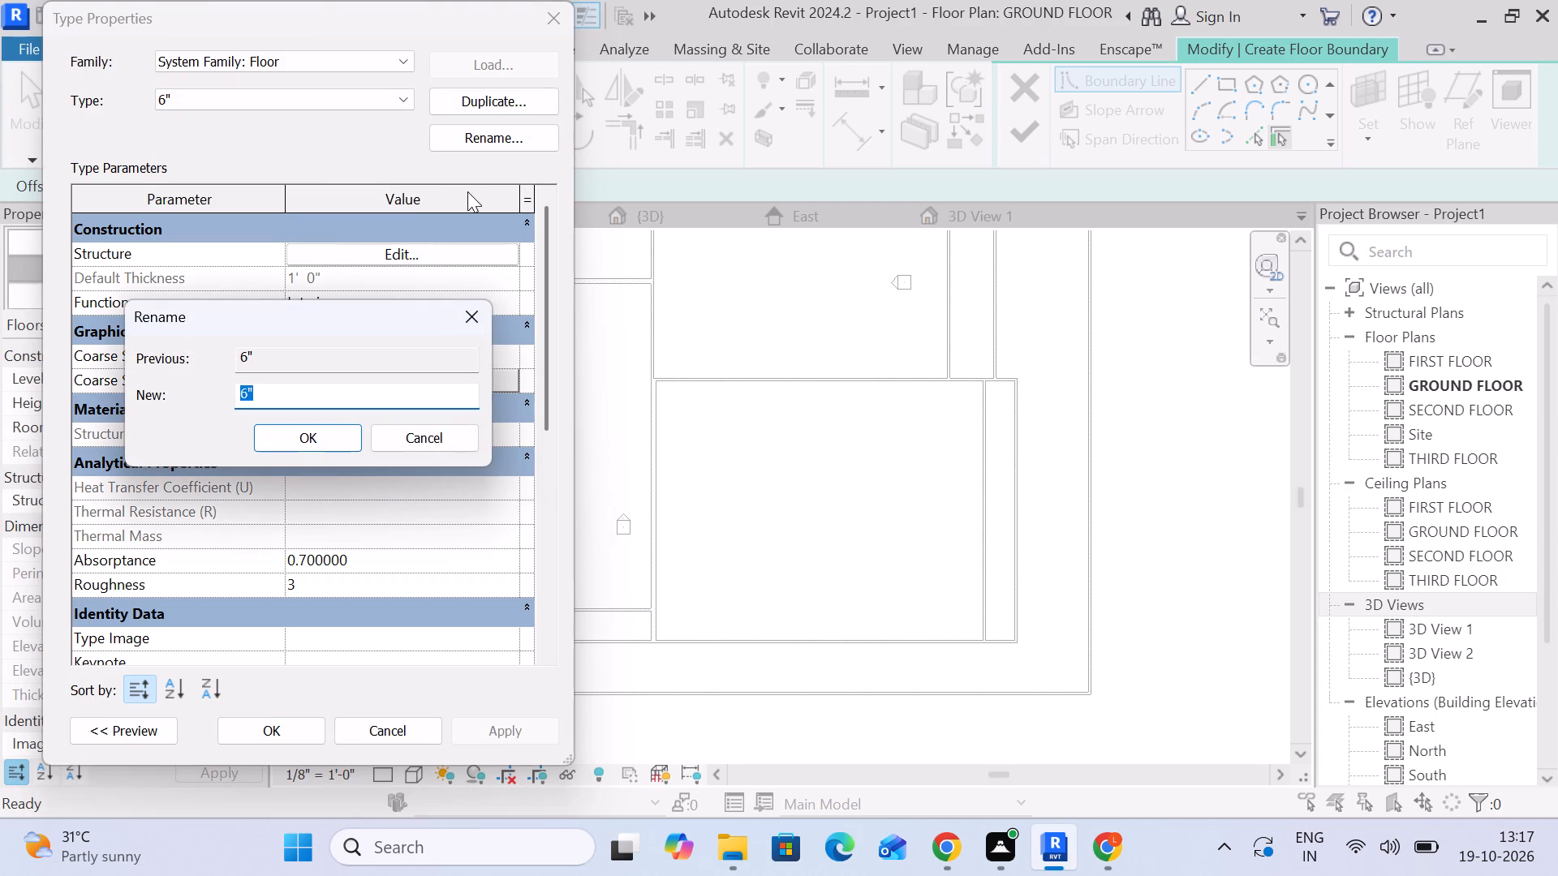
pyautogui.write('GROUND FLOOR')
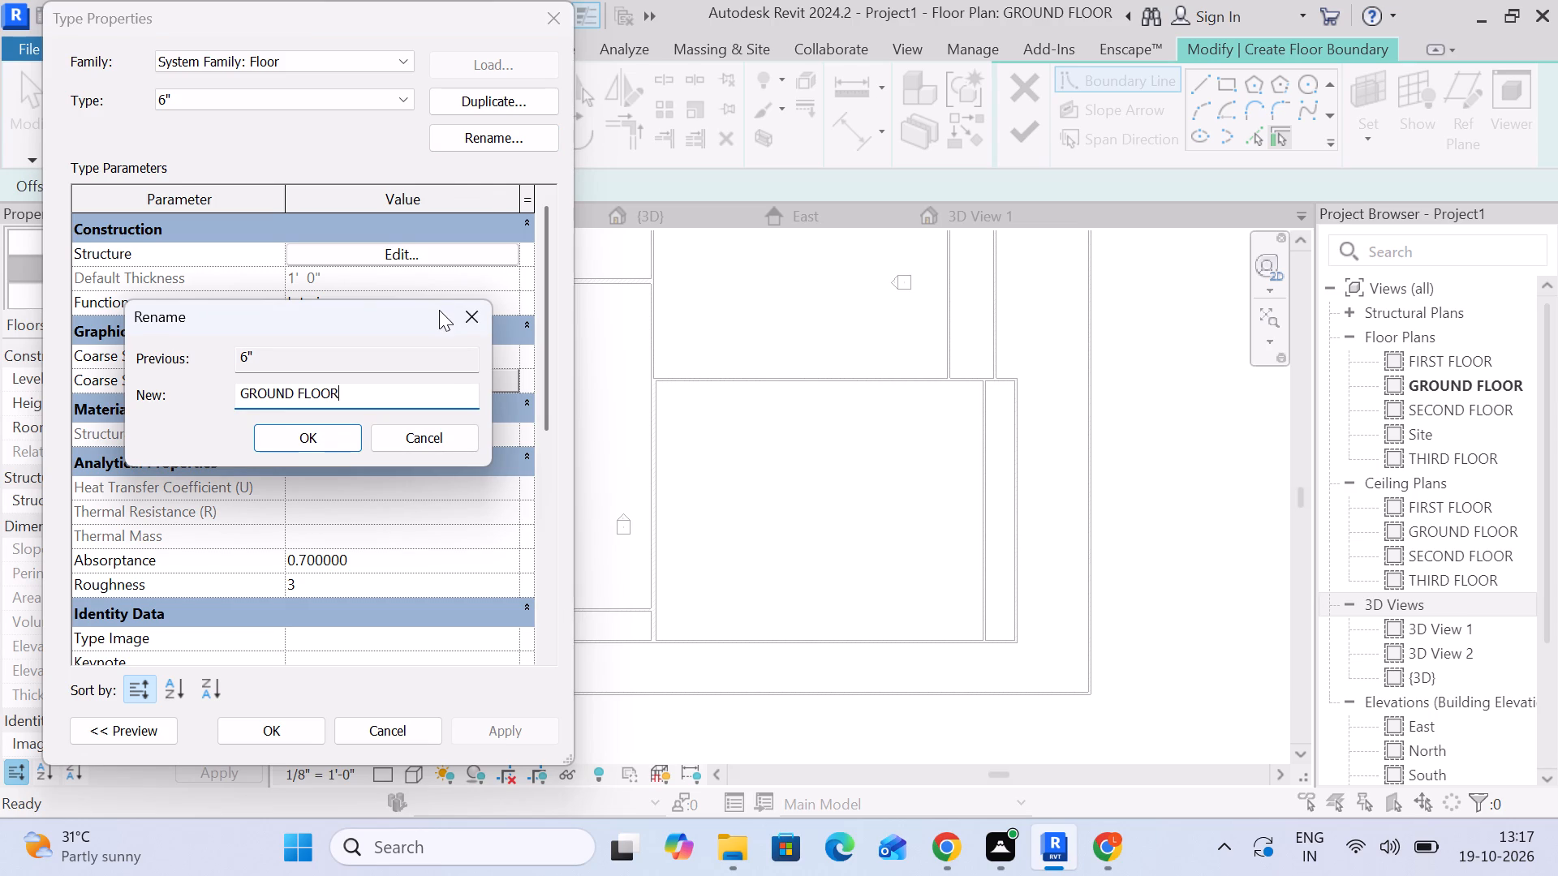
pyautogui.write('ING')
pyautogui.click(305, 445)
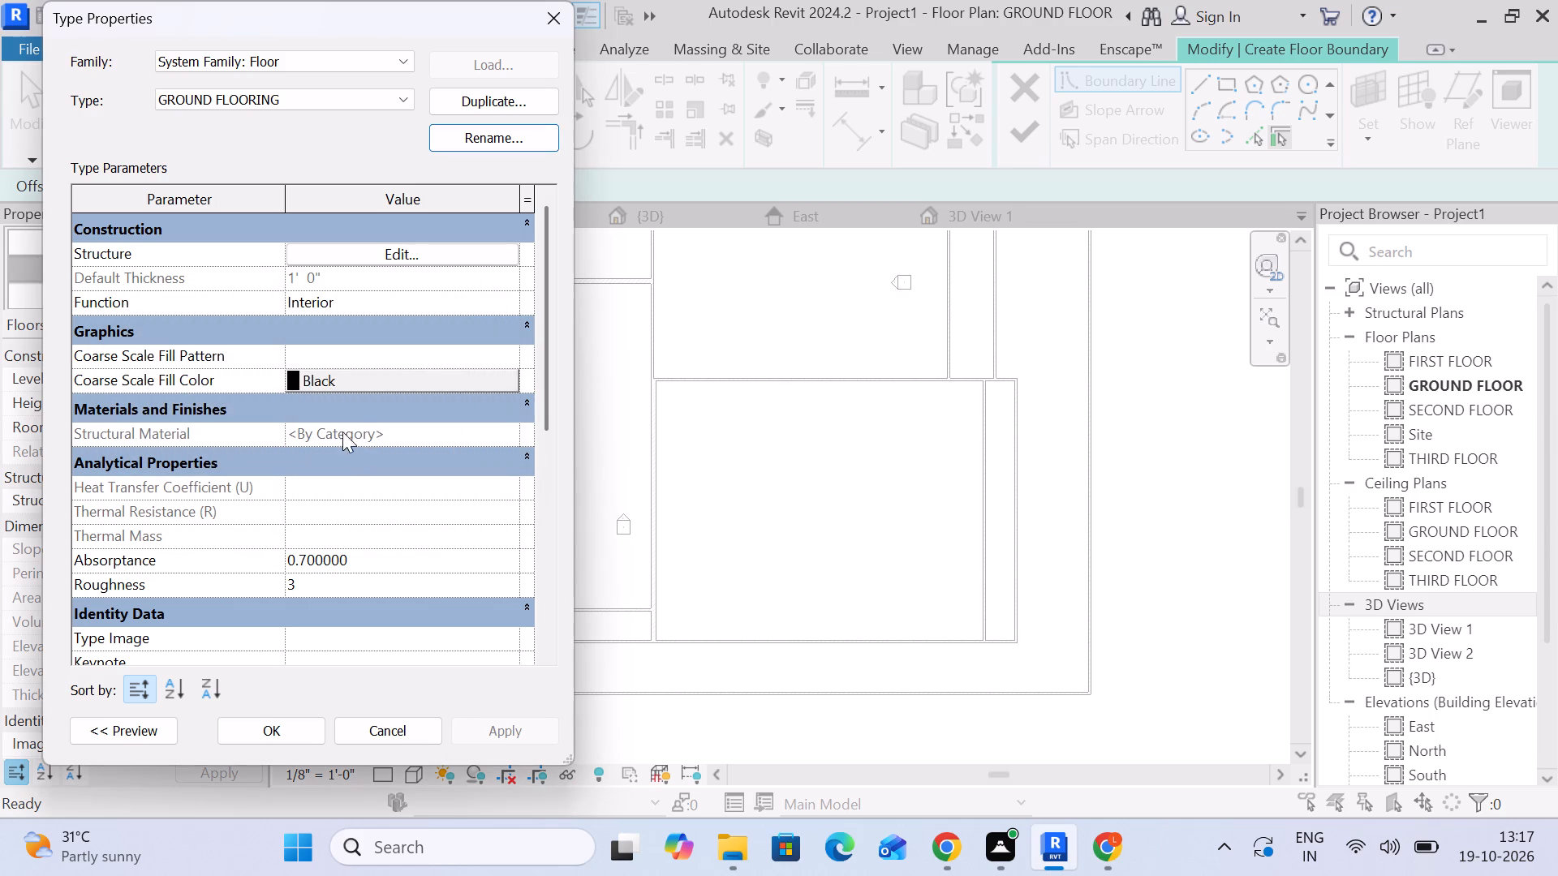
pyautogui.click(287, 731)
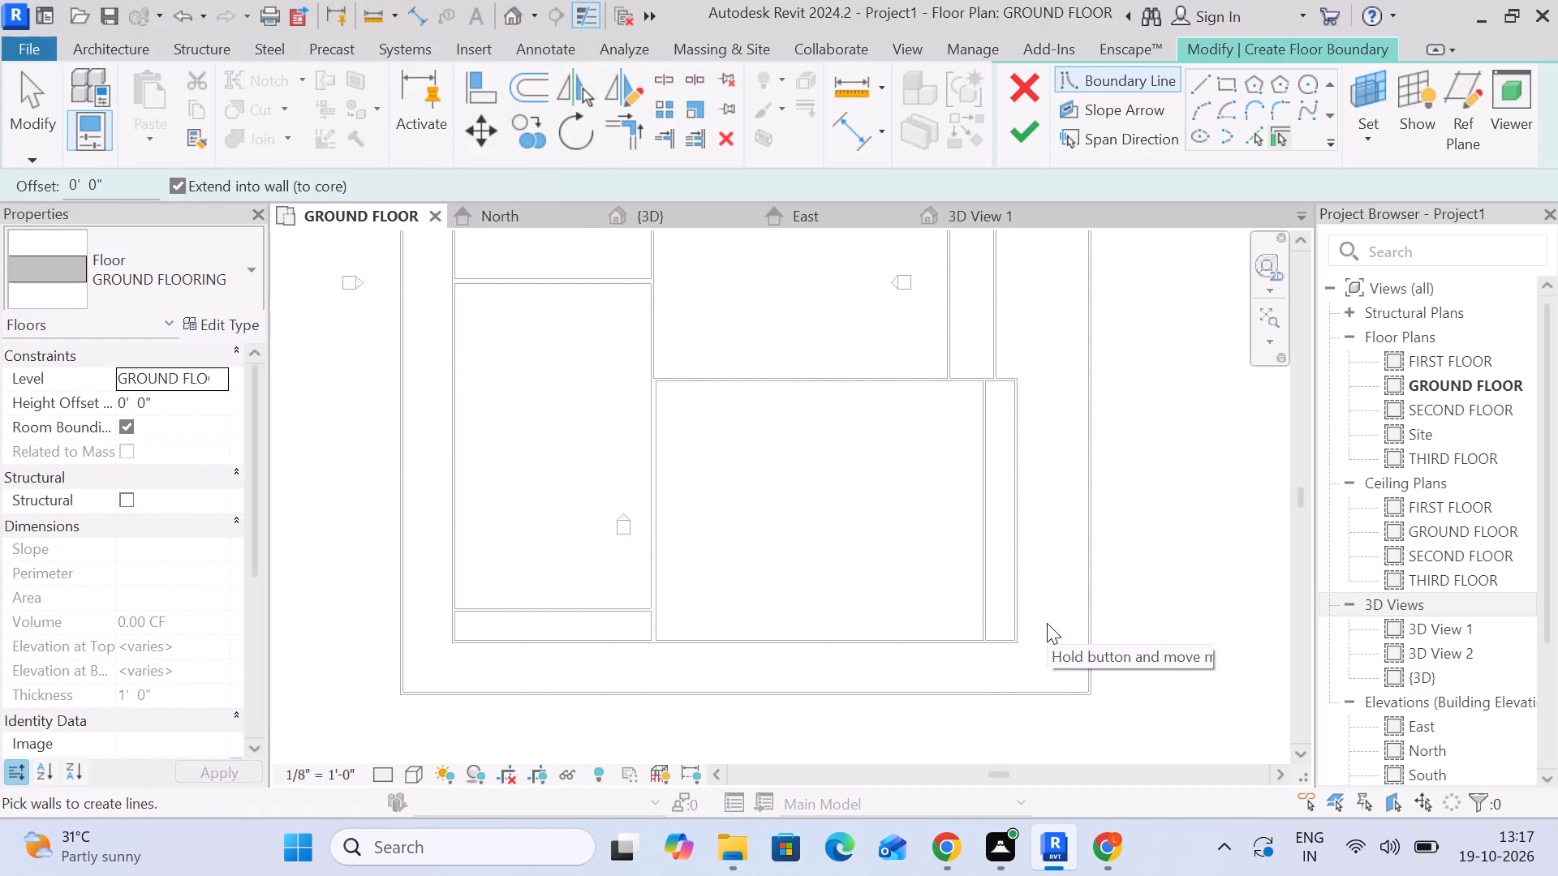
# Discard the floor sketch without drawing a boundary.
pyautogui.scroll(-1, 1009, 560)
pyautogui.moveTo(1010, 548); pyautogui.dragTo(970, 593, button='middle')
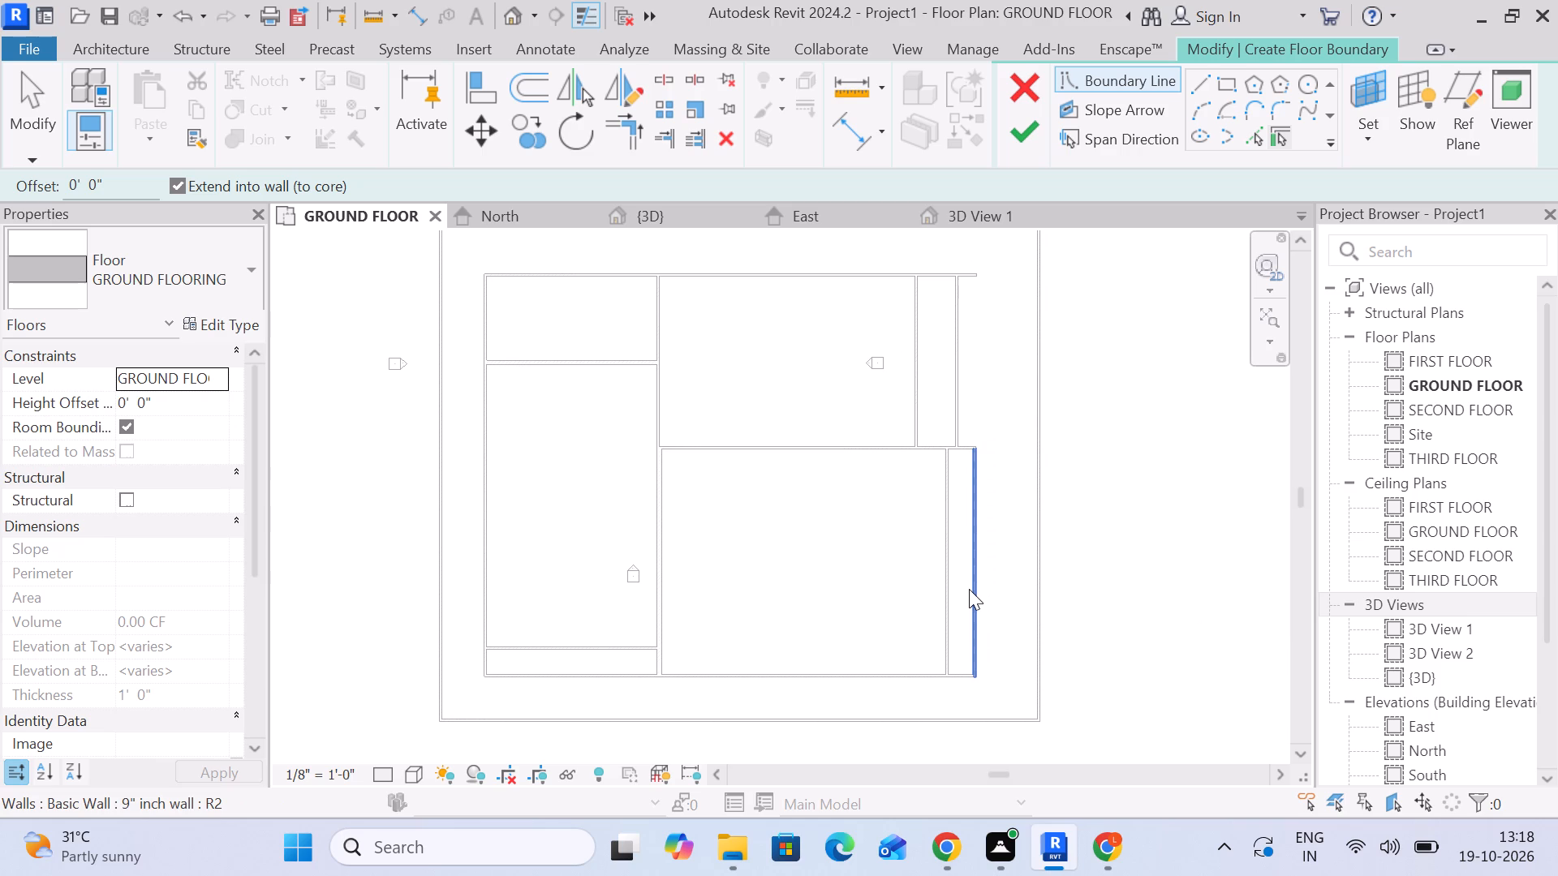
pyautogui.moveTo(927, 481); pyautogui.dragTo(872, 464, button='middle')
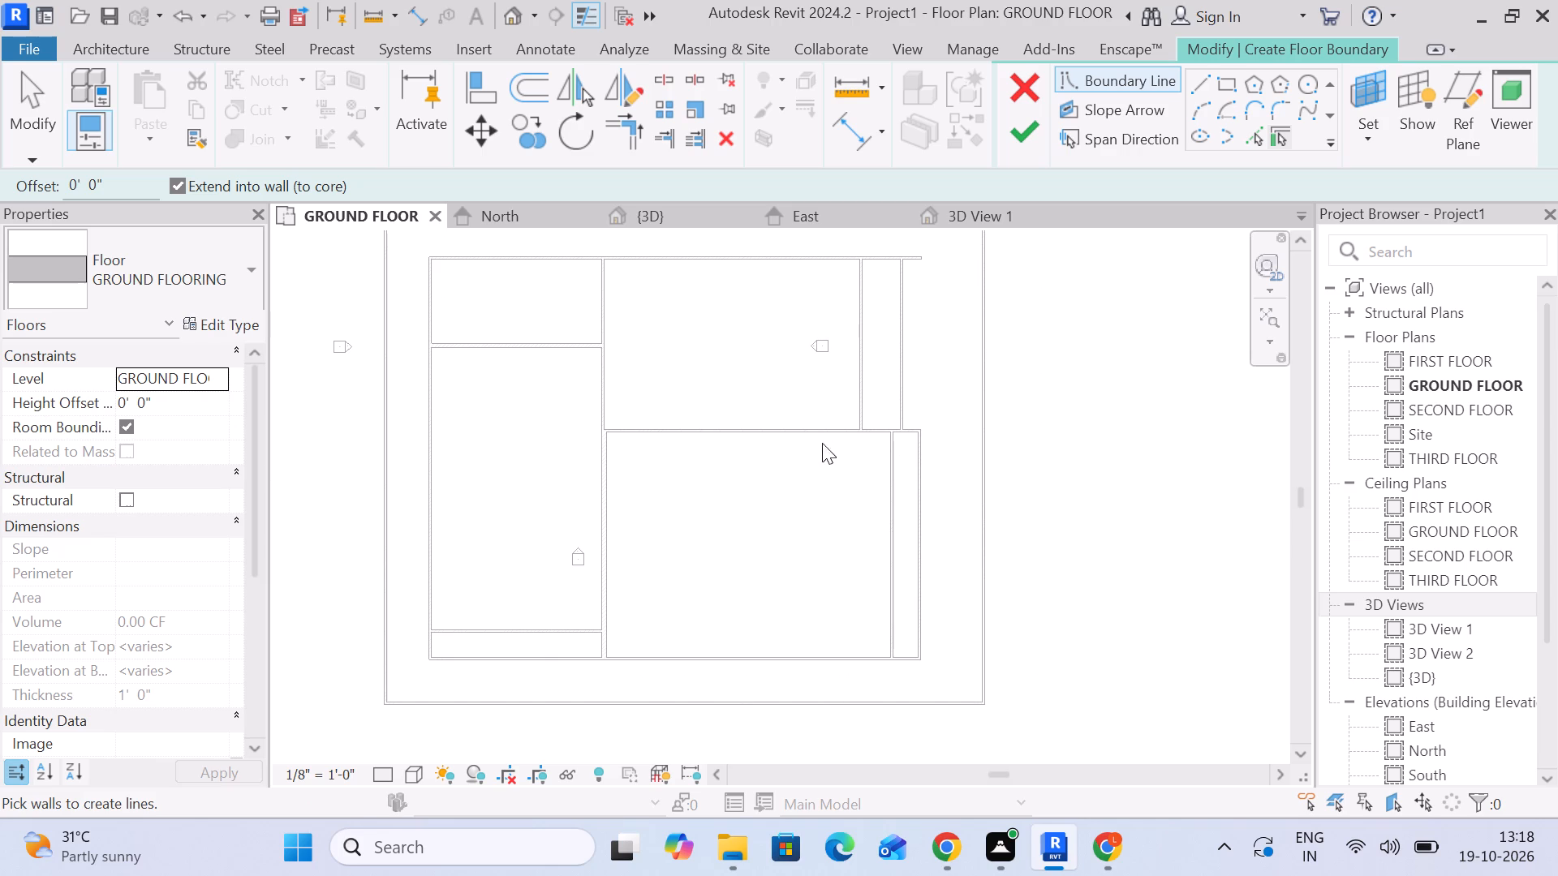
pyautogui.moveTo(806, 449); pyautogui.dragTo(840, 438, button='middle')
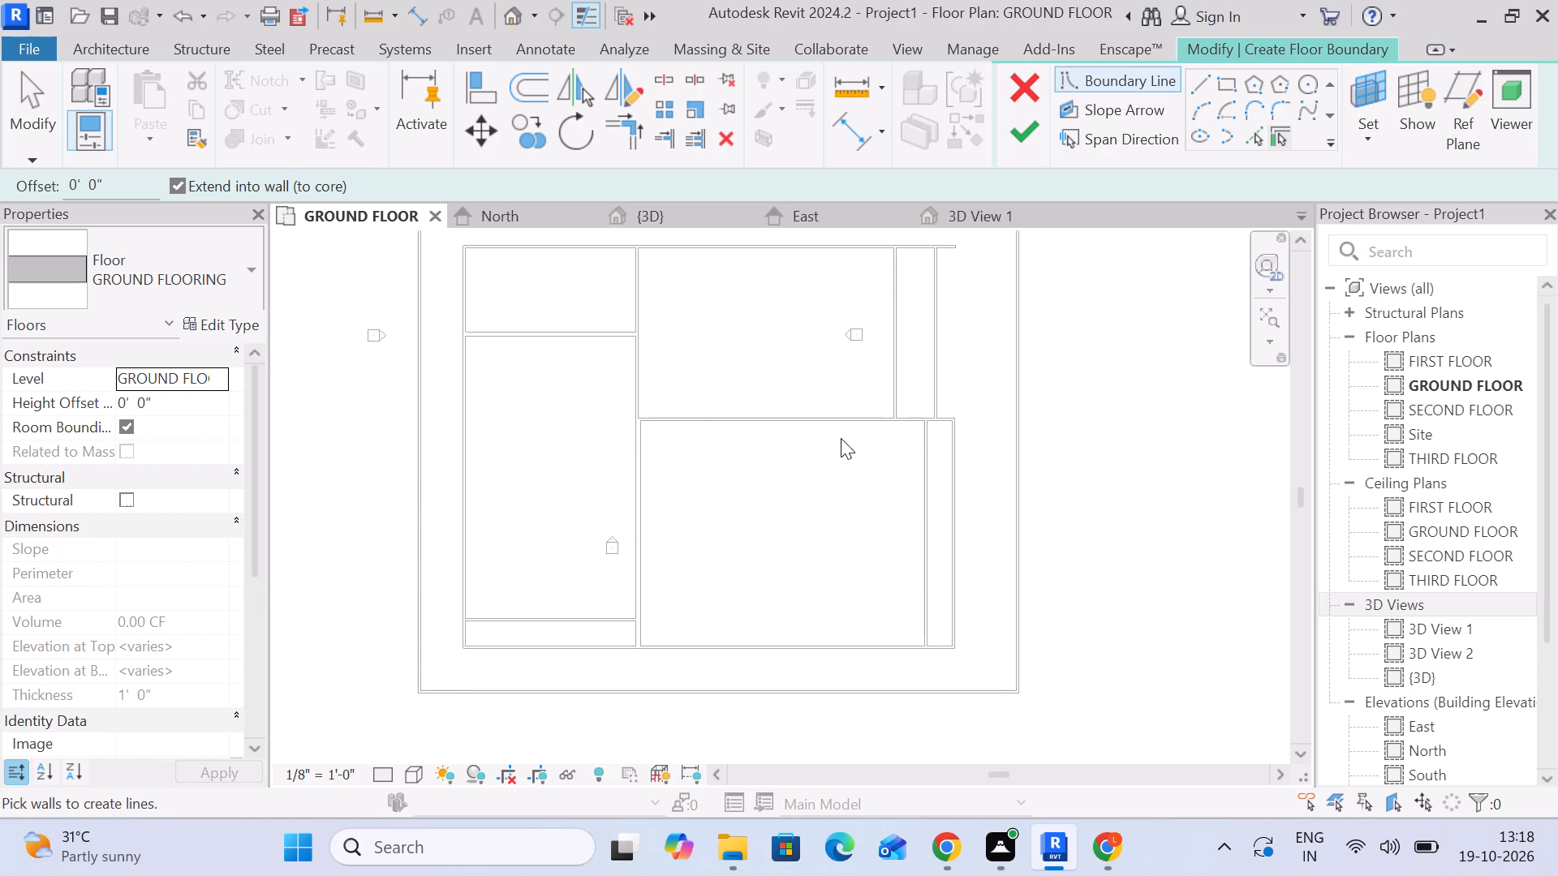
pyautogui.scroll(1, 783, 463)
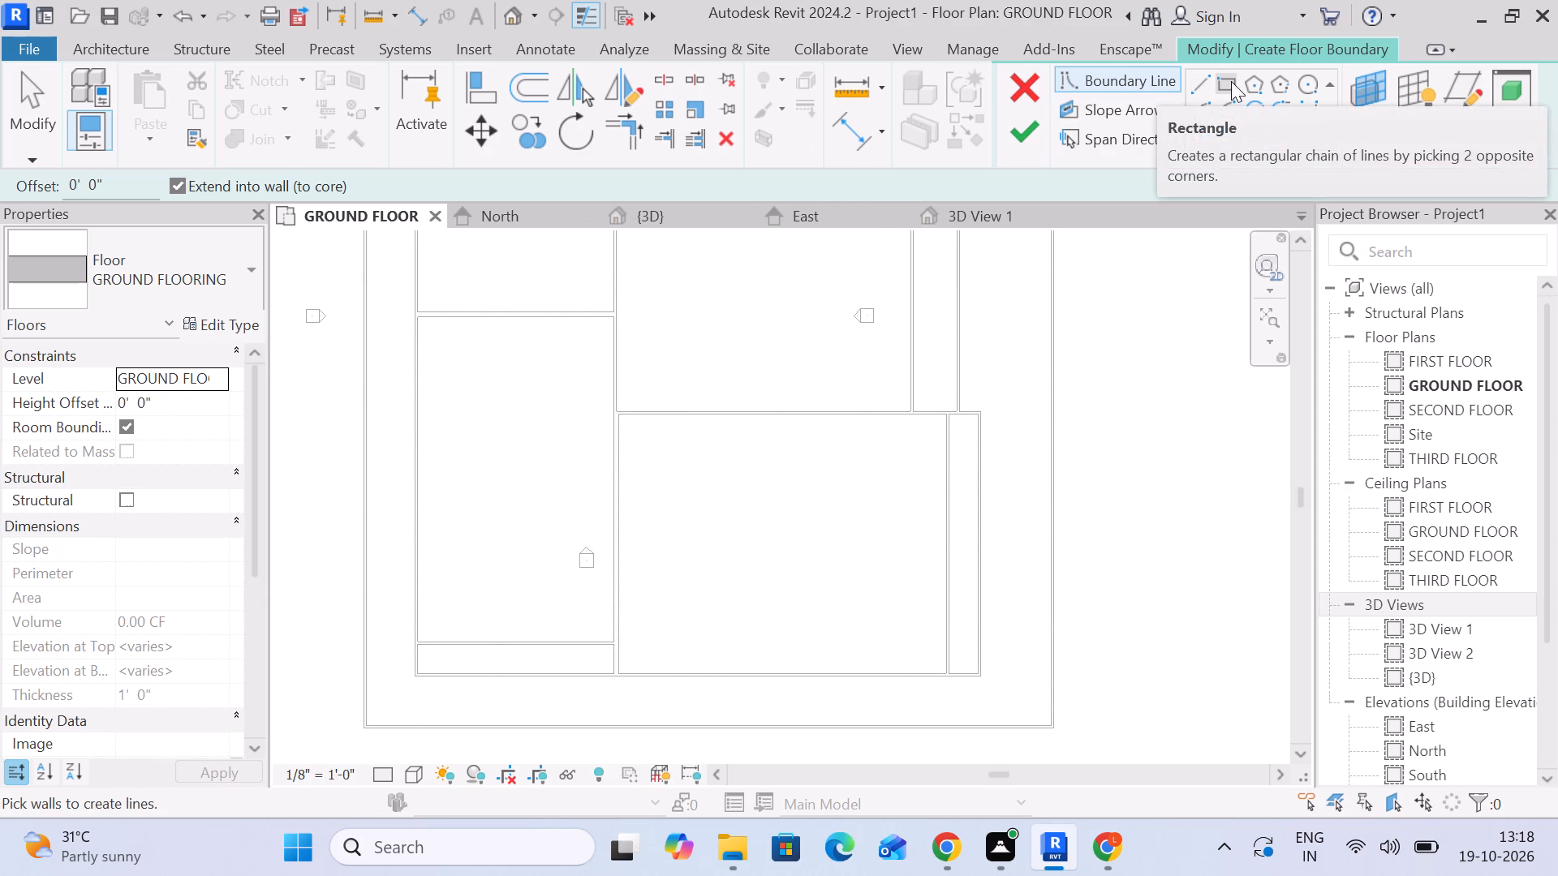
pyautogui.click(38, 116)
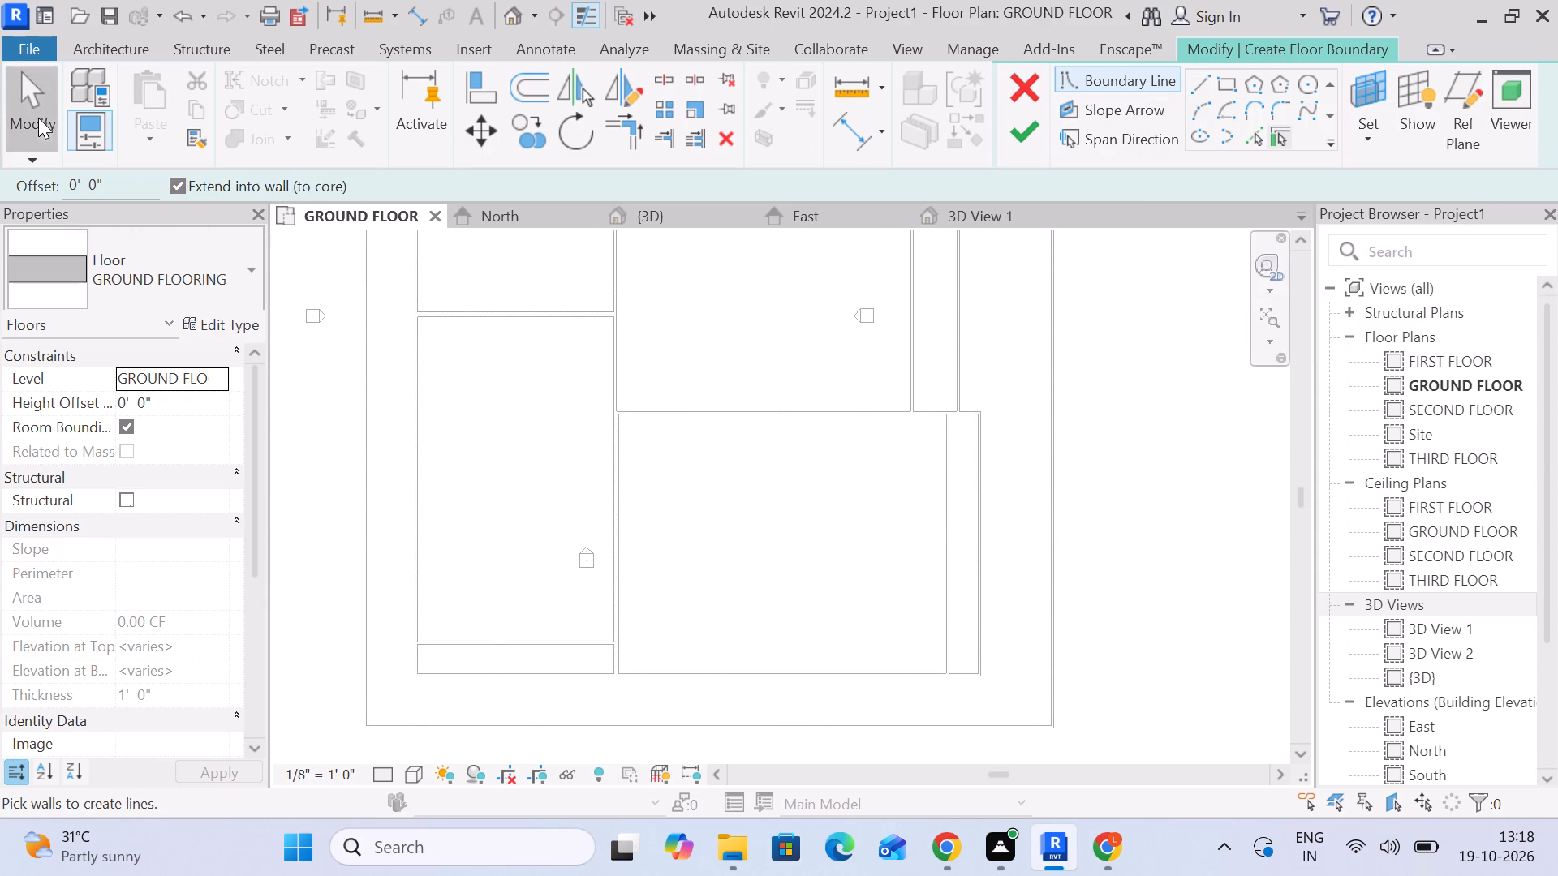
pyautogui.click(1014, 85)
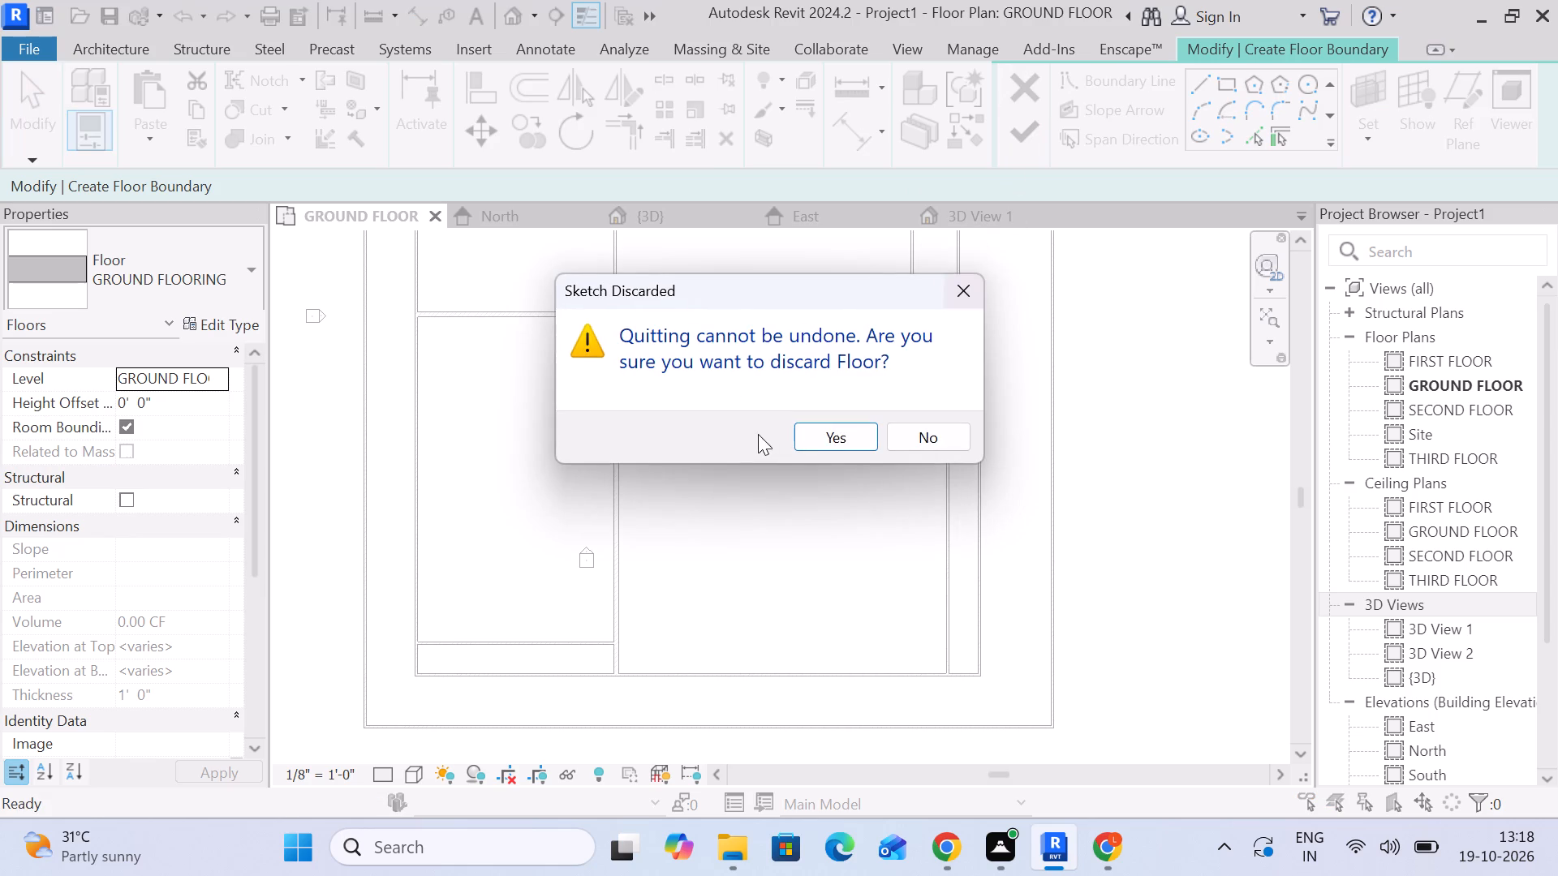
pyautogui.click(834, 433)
# Start a new stair by component on the ground floor plan.
pyautogui.moveTo(931, 401); pyautogui.dragTo(800, 372, button='middle')
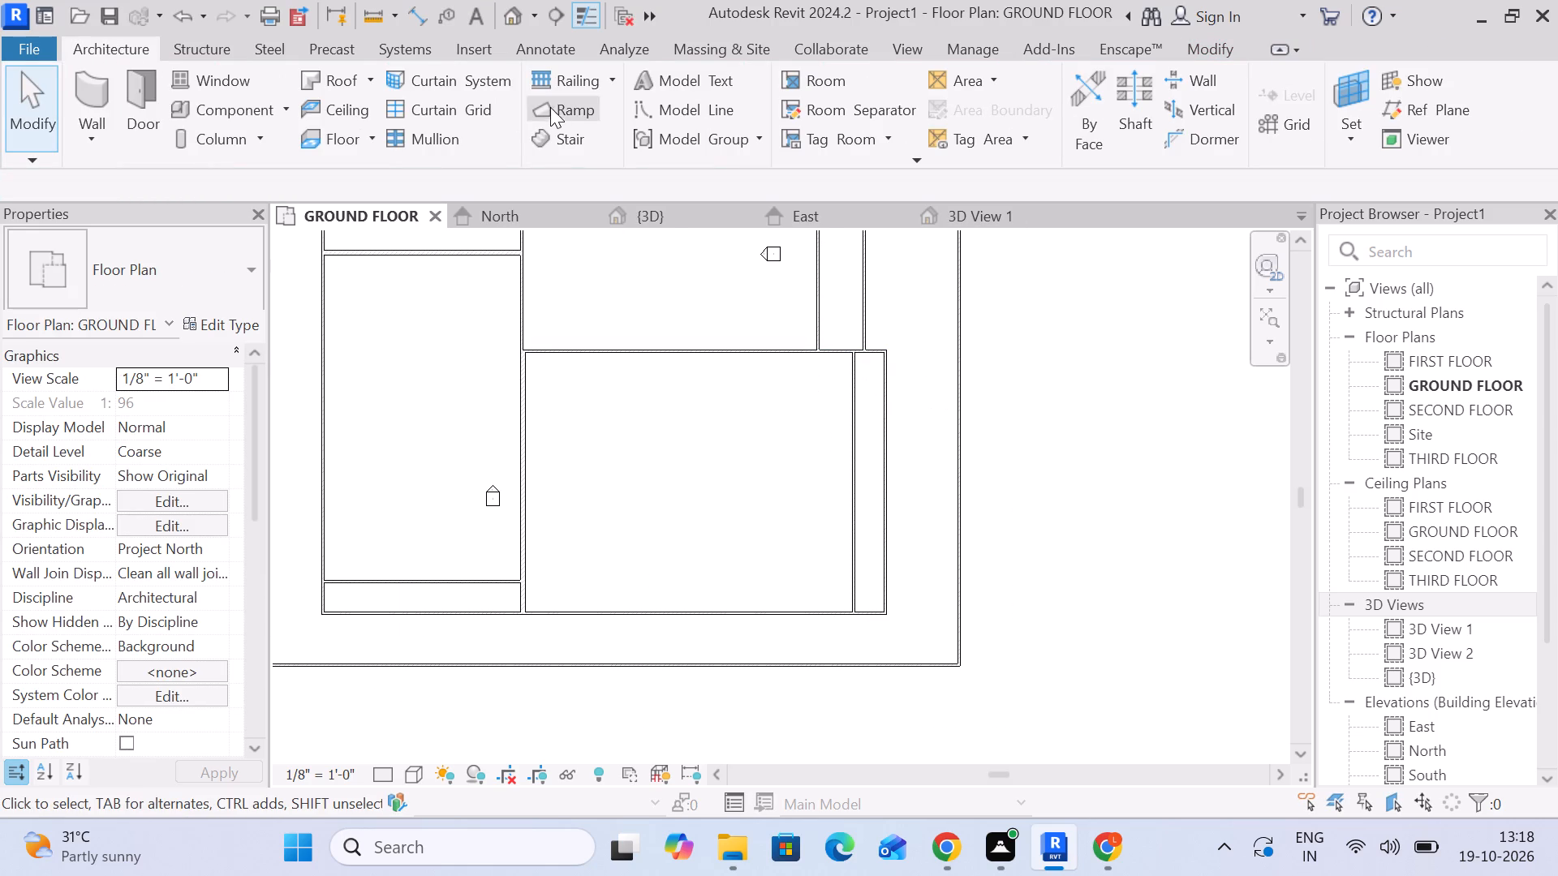
pyautogui.moveTo(197, 46); pyautogui.dragTo(216, 51)
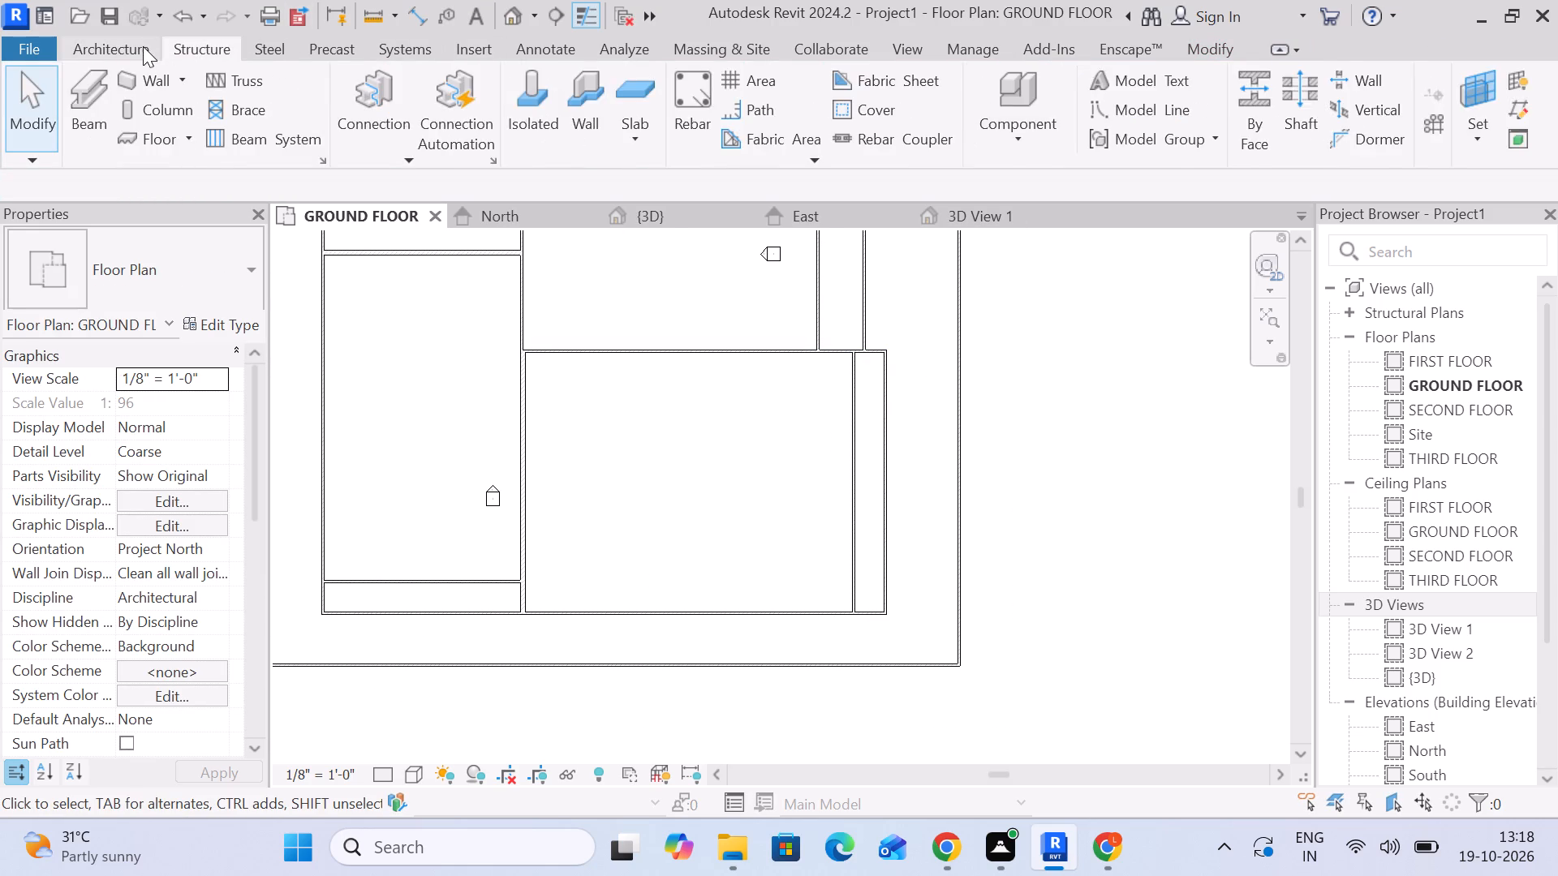
pyautogui.click(143, 46)
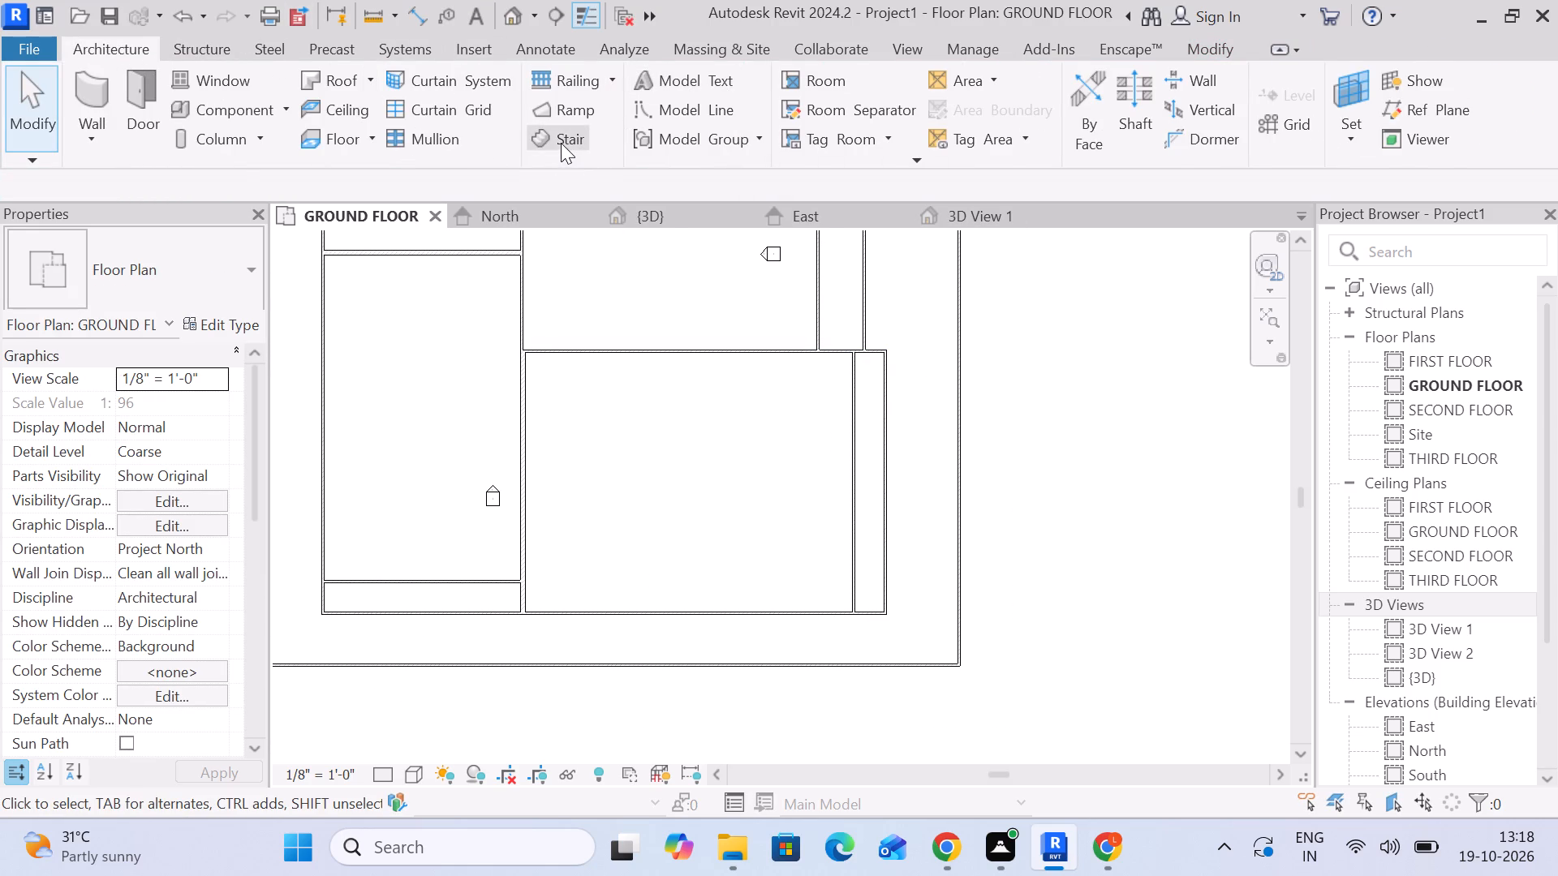
pyautogui.click(561, 143)
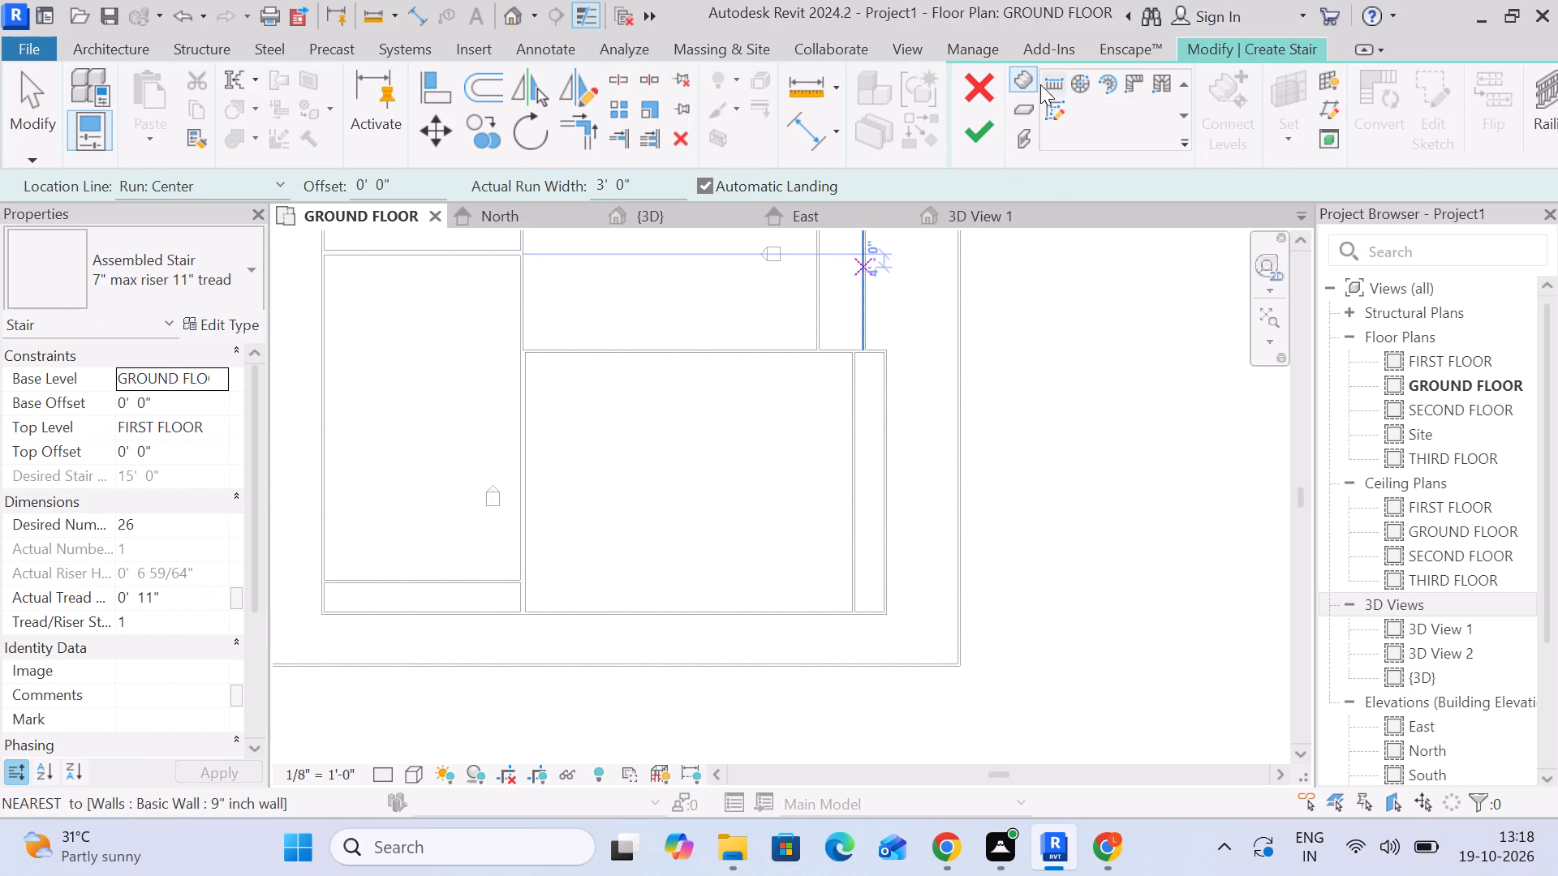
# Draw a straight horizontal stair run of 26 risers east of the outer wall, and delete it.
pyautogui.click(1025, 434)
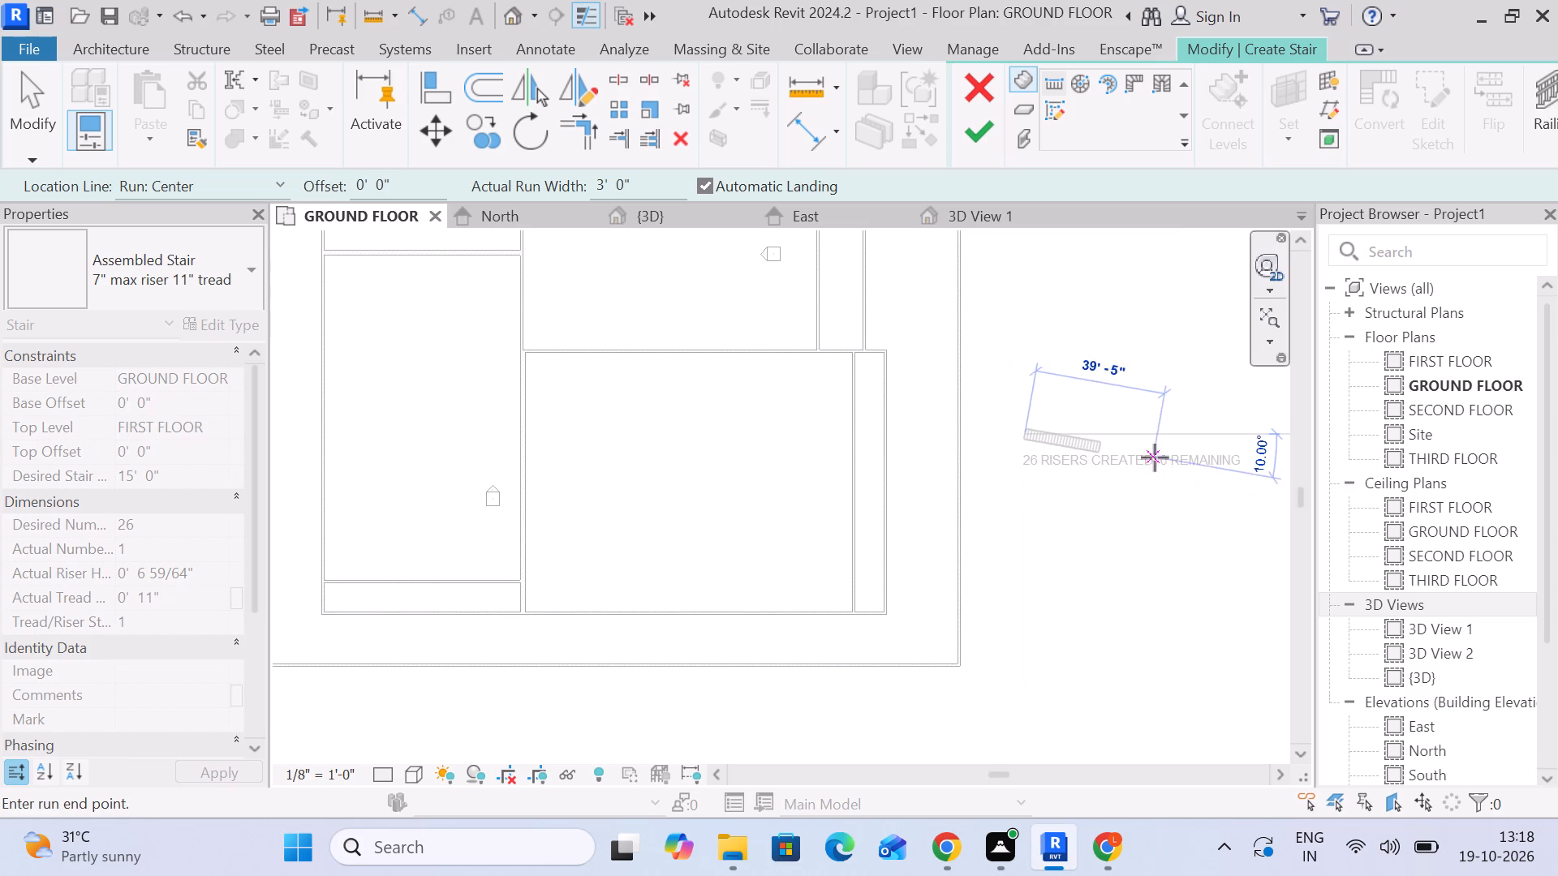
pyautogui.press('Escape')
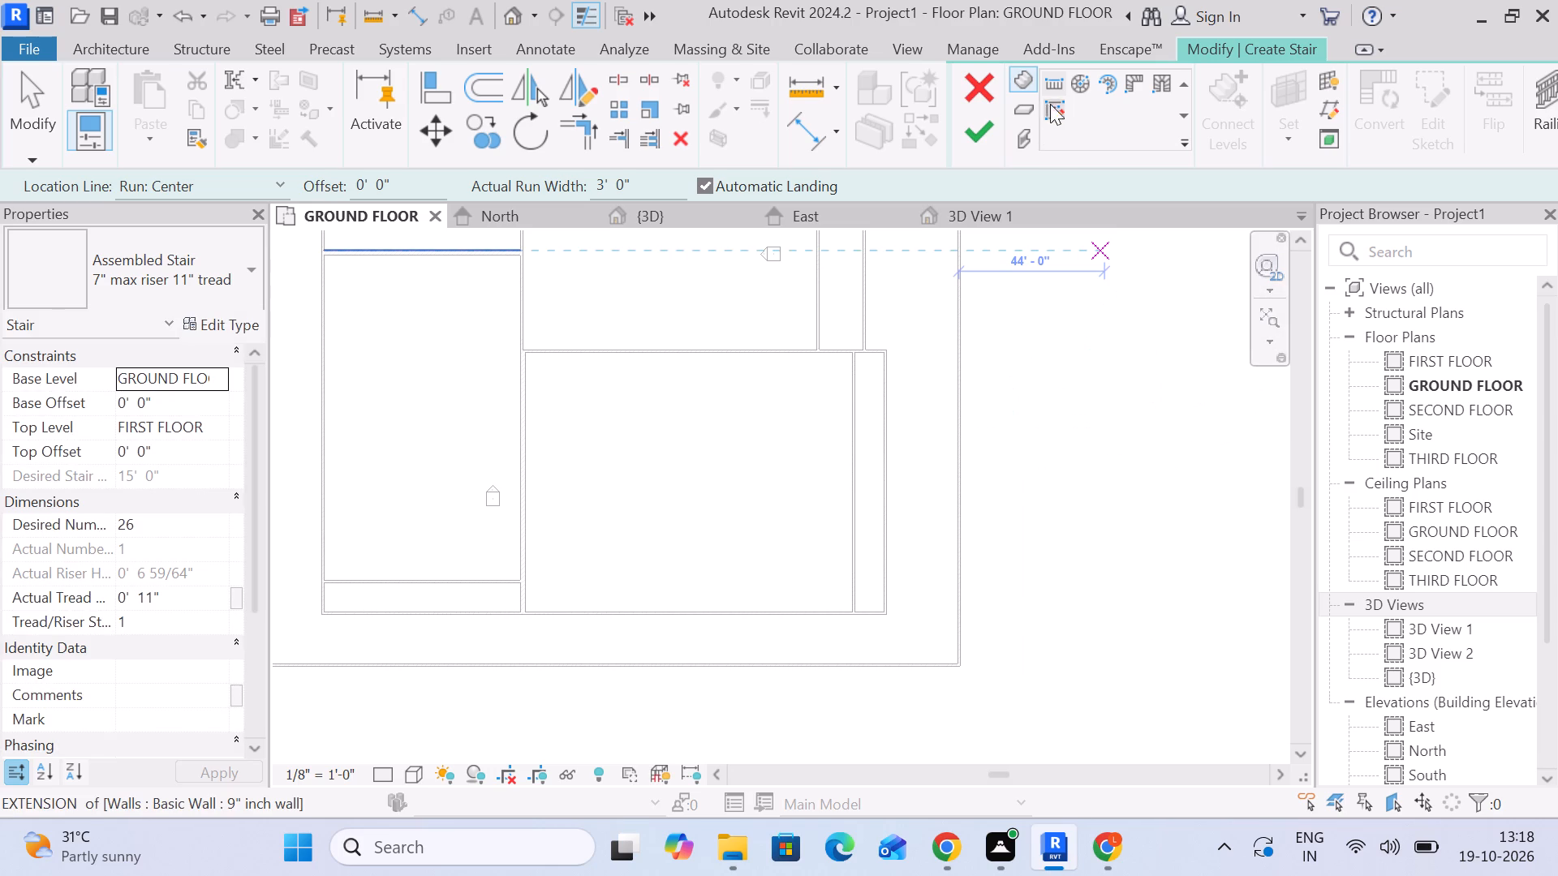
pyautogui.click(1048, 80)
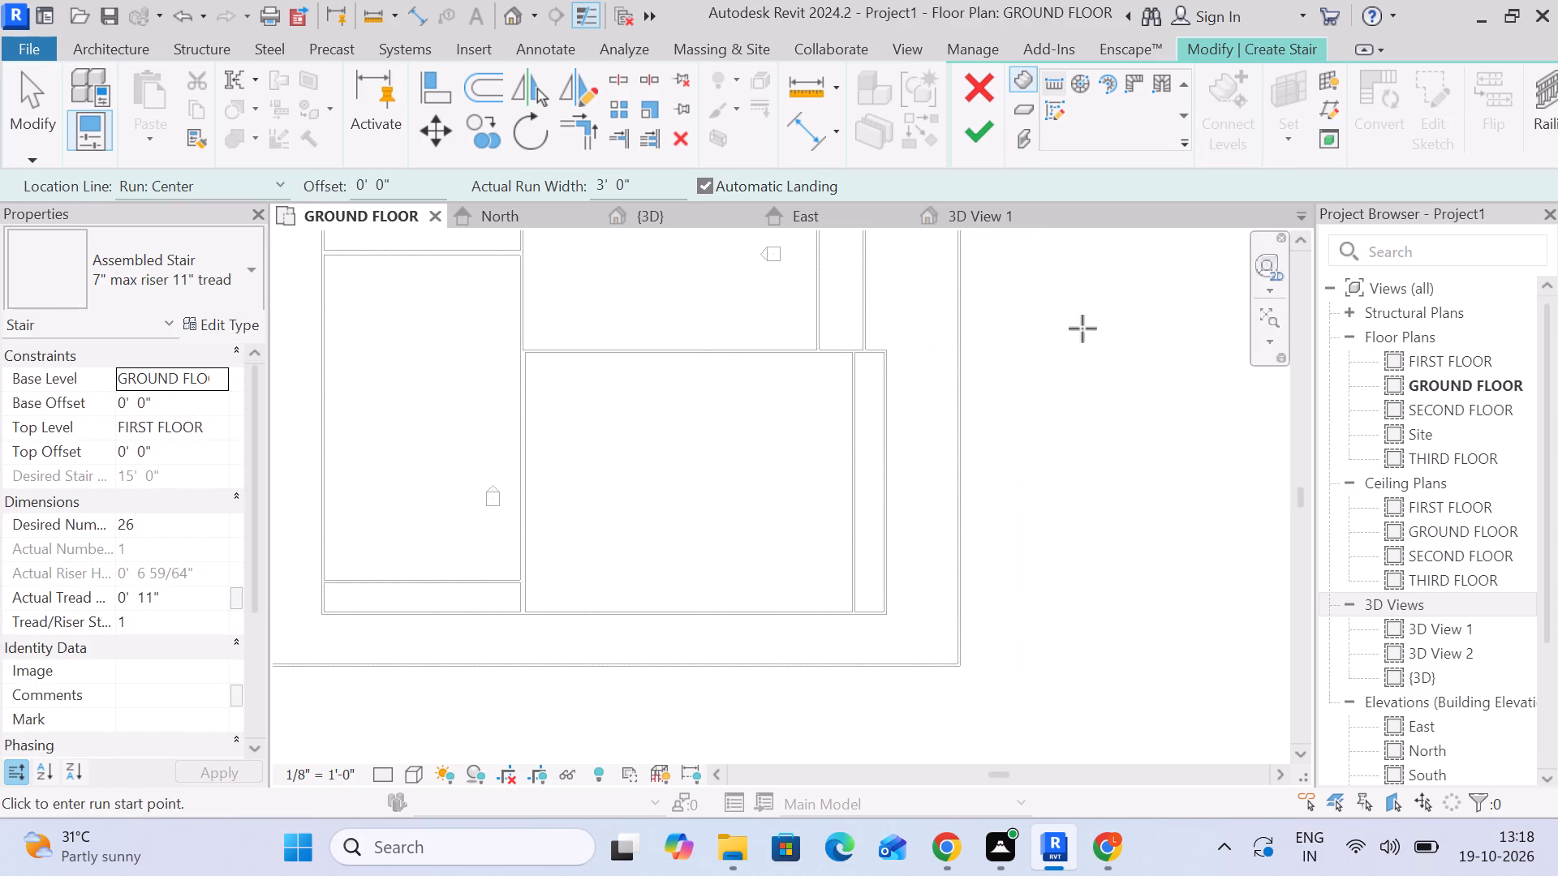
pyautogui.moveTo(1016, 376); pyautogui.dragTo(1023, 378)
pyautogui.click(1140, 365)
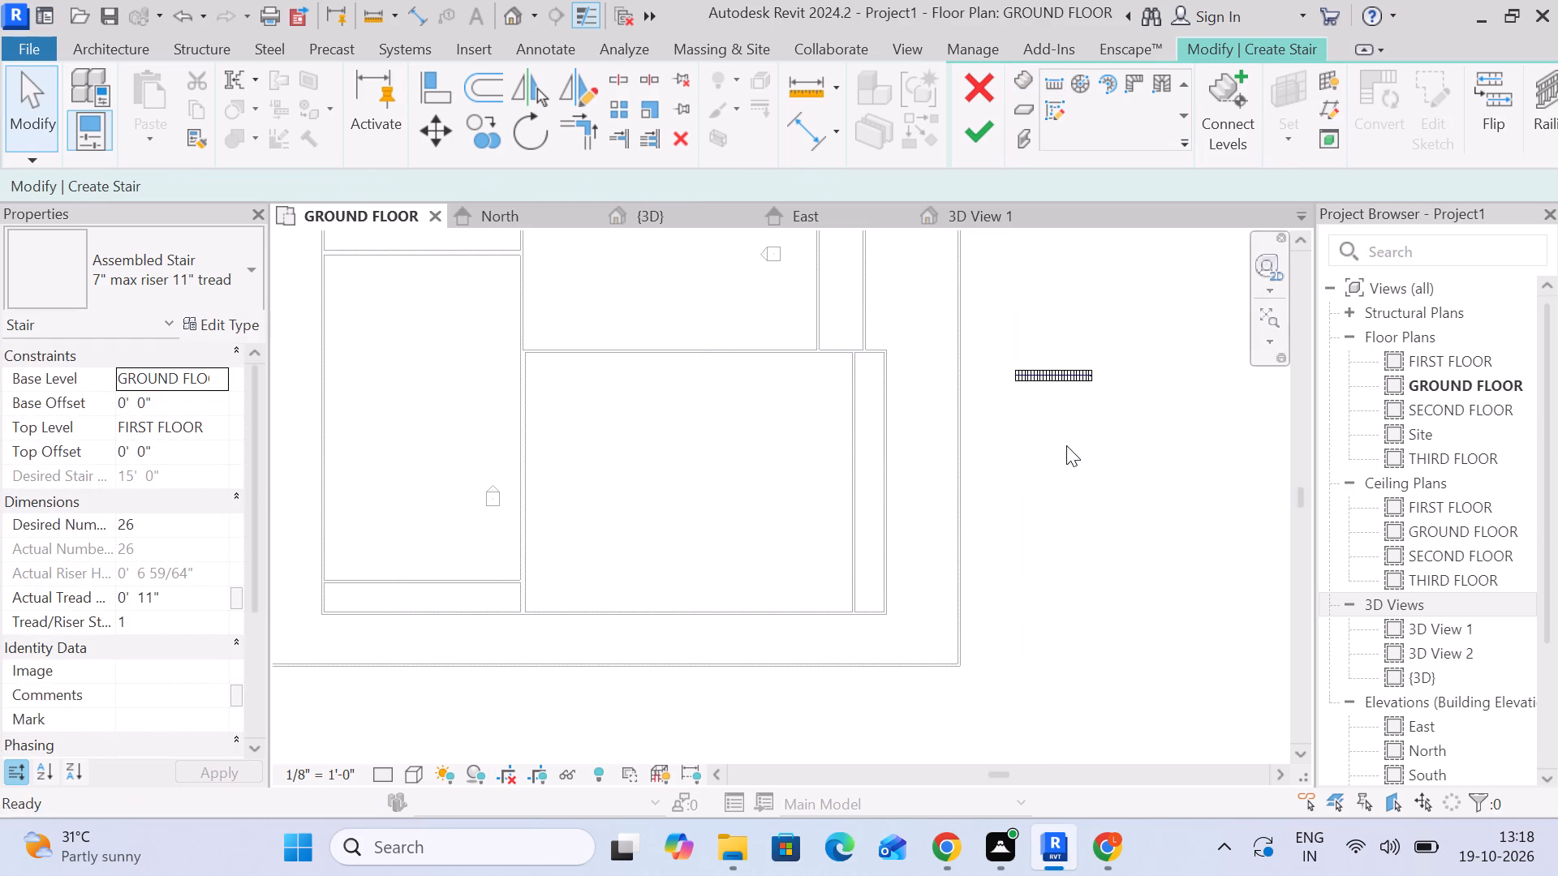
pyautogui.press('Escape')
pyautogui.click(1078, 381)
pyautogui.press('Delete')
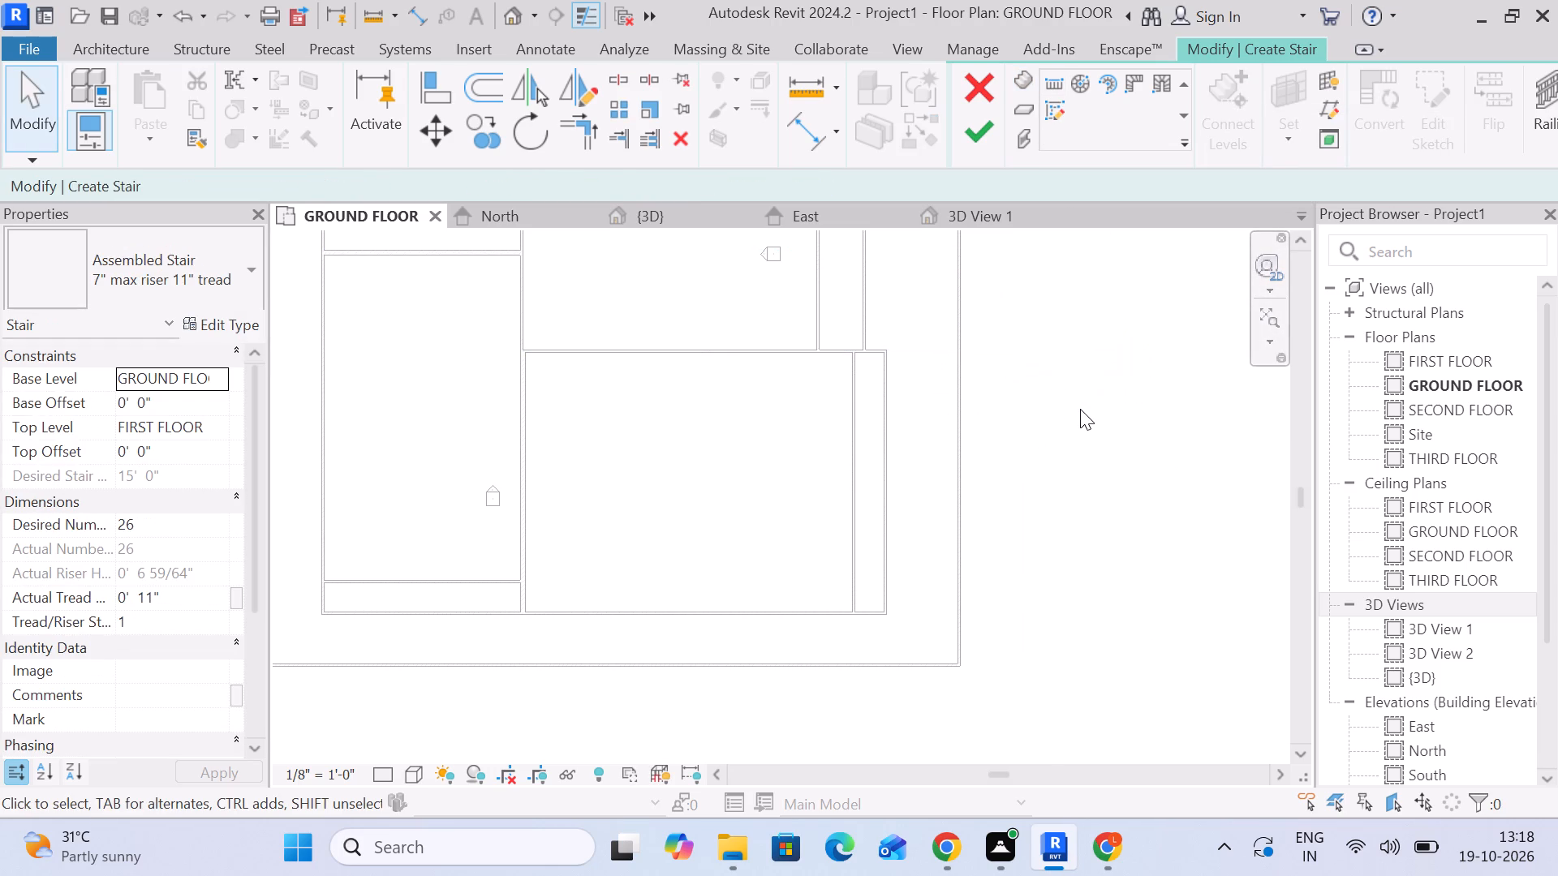
# Set the maximum riser height of the assembled stair type 7" max riser 11" tread to 2'.
pyautogui.click(234, 320)
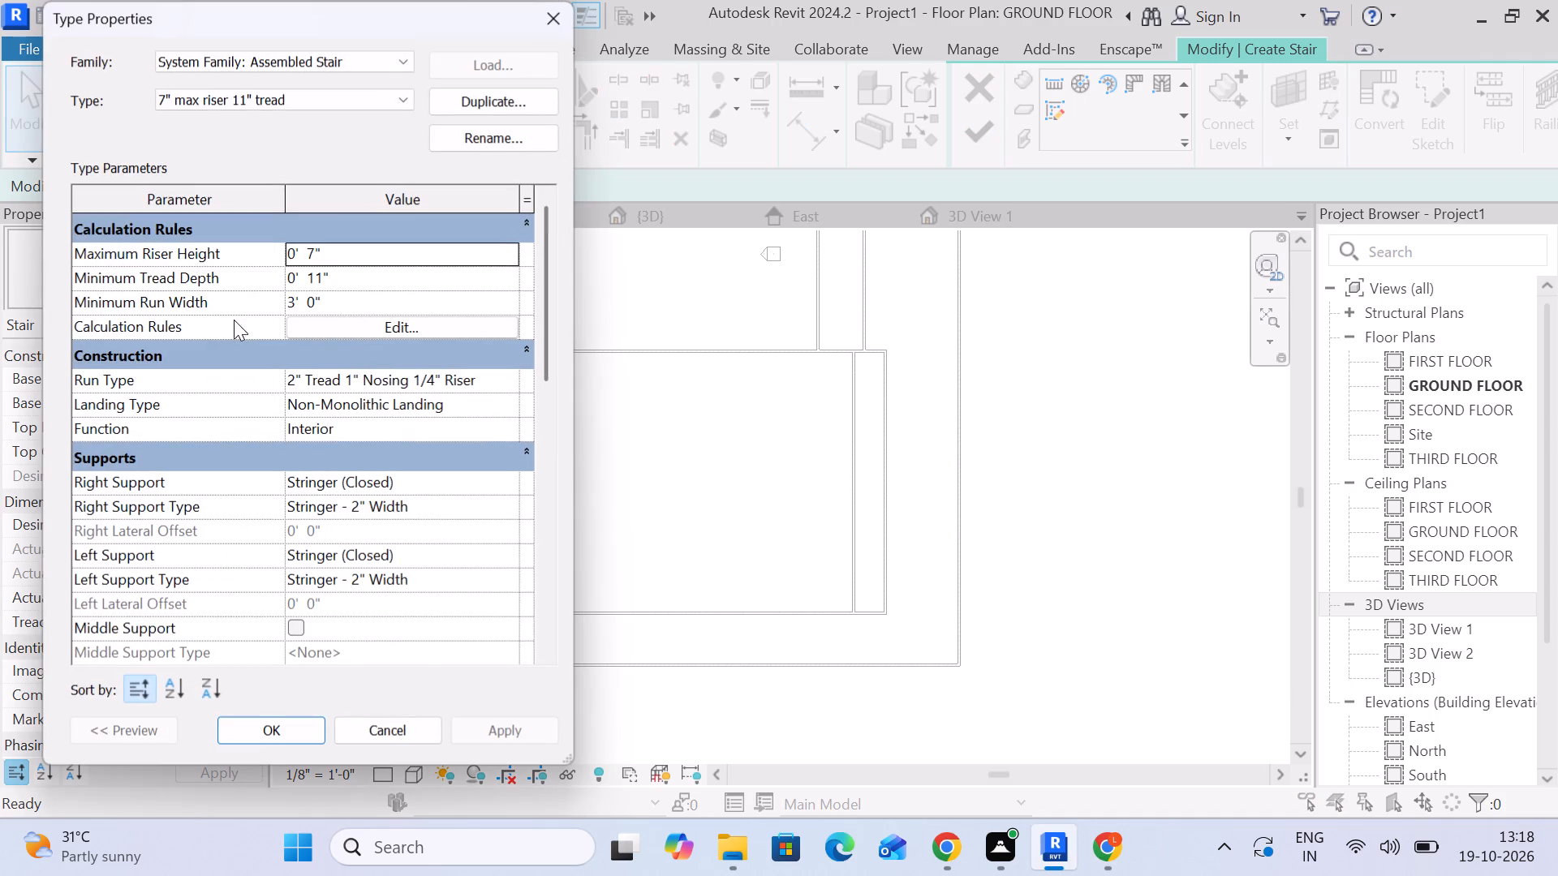
pyautogui.click(390, 84)
pyautogui.click(391, 96)
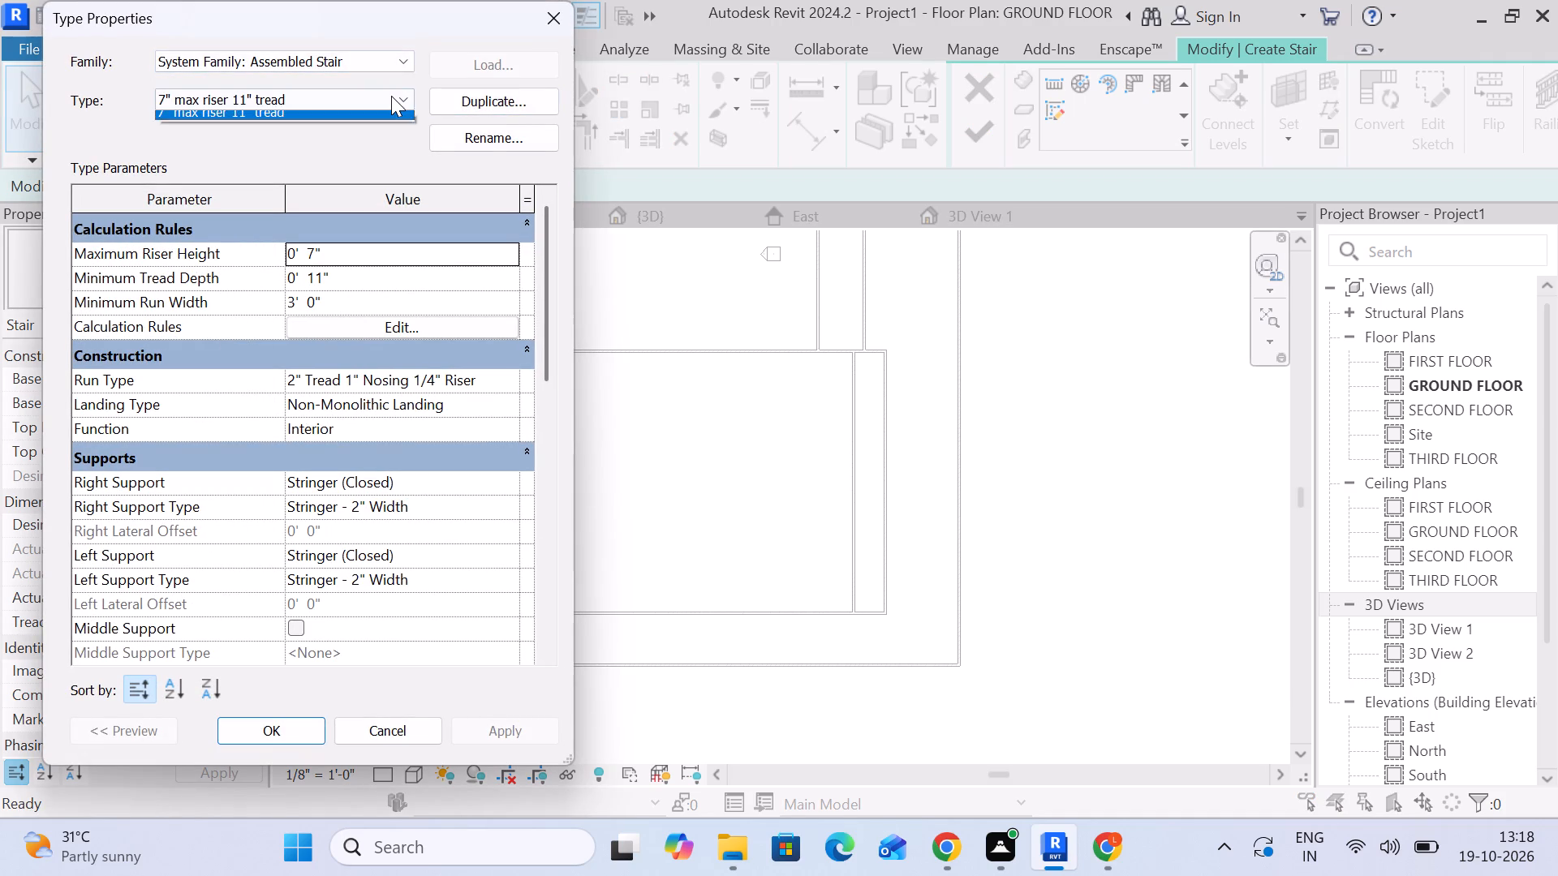
pyautogui.click(391, 96)
pyautogui.click(392, 52)
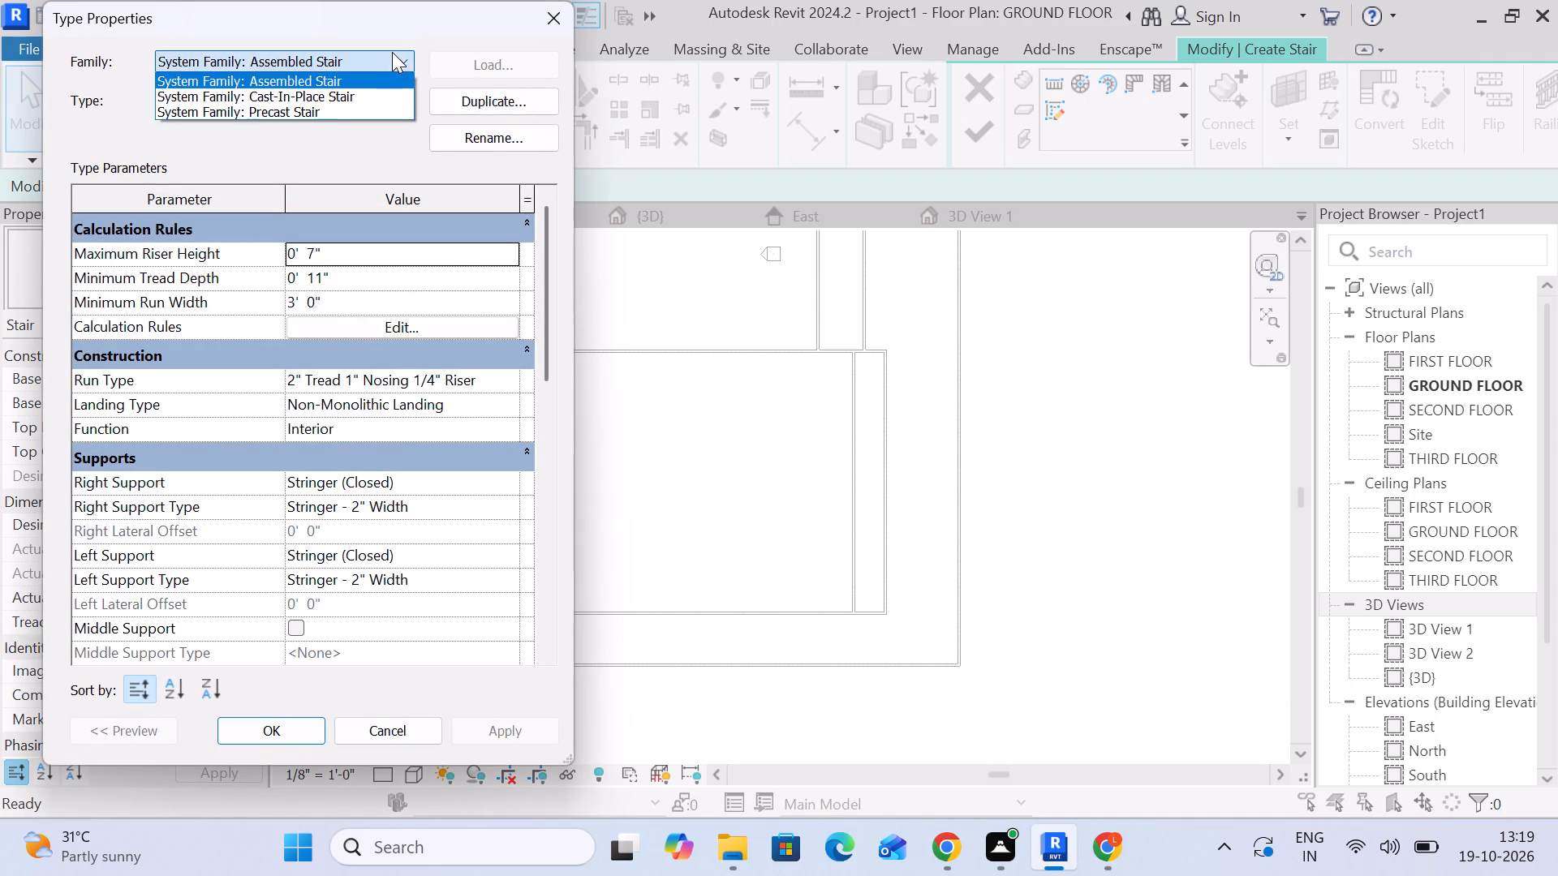
pyautogui.click(393, 53)
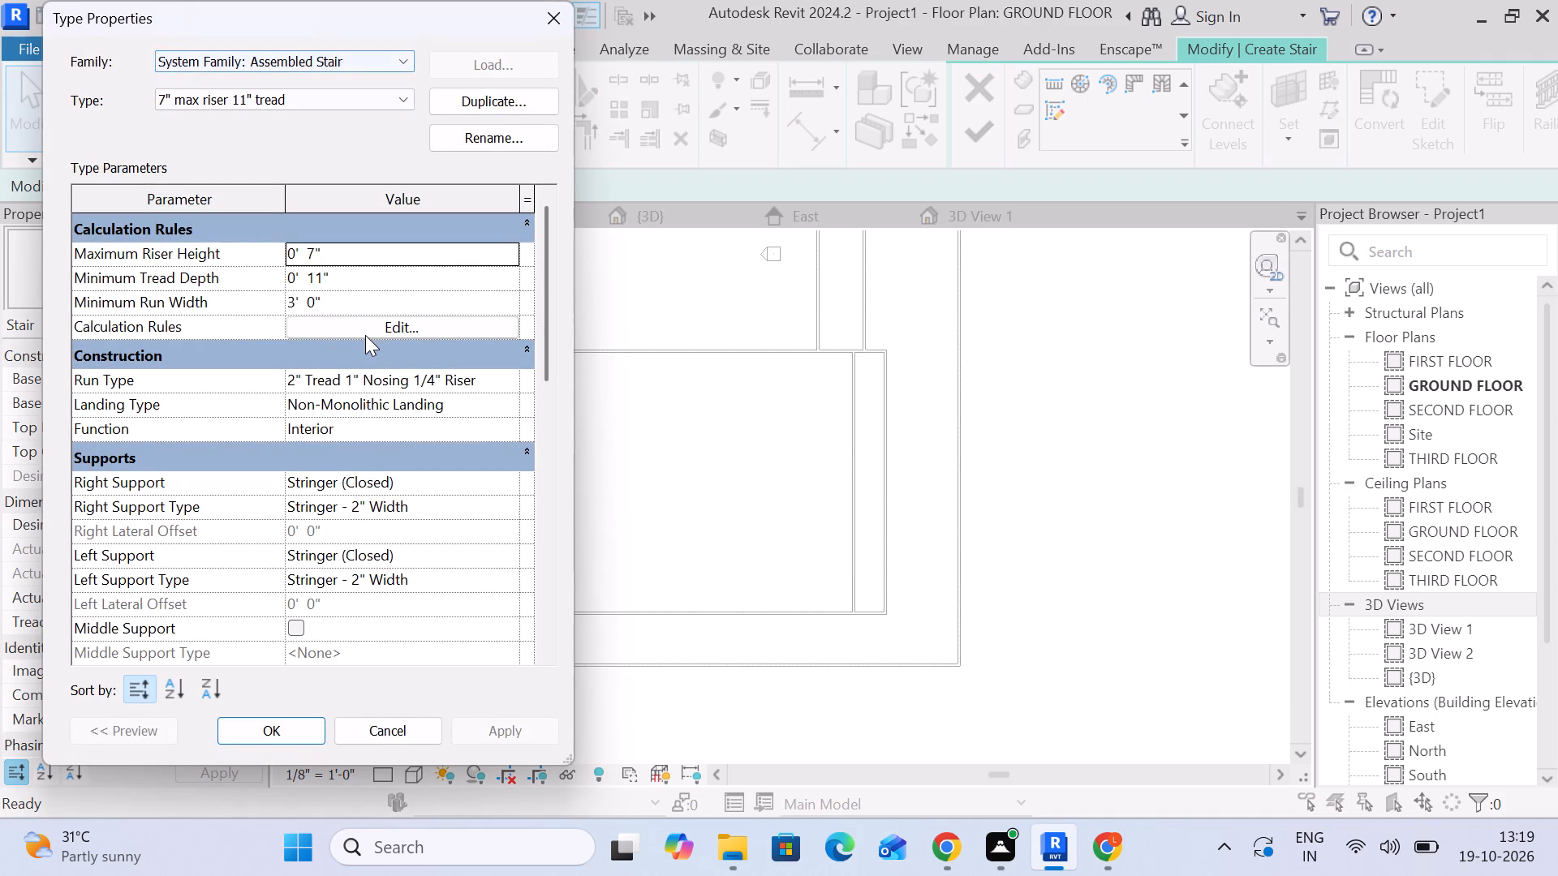
pyautogui.click(352, 251)
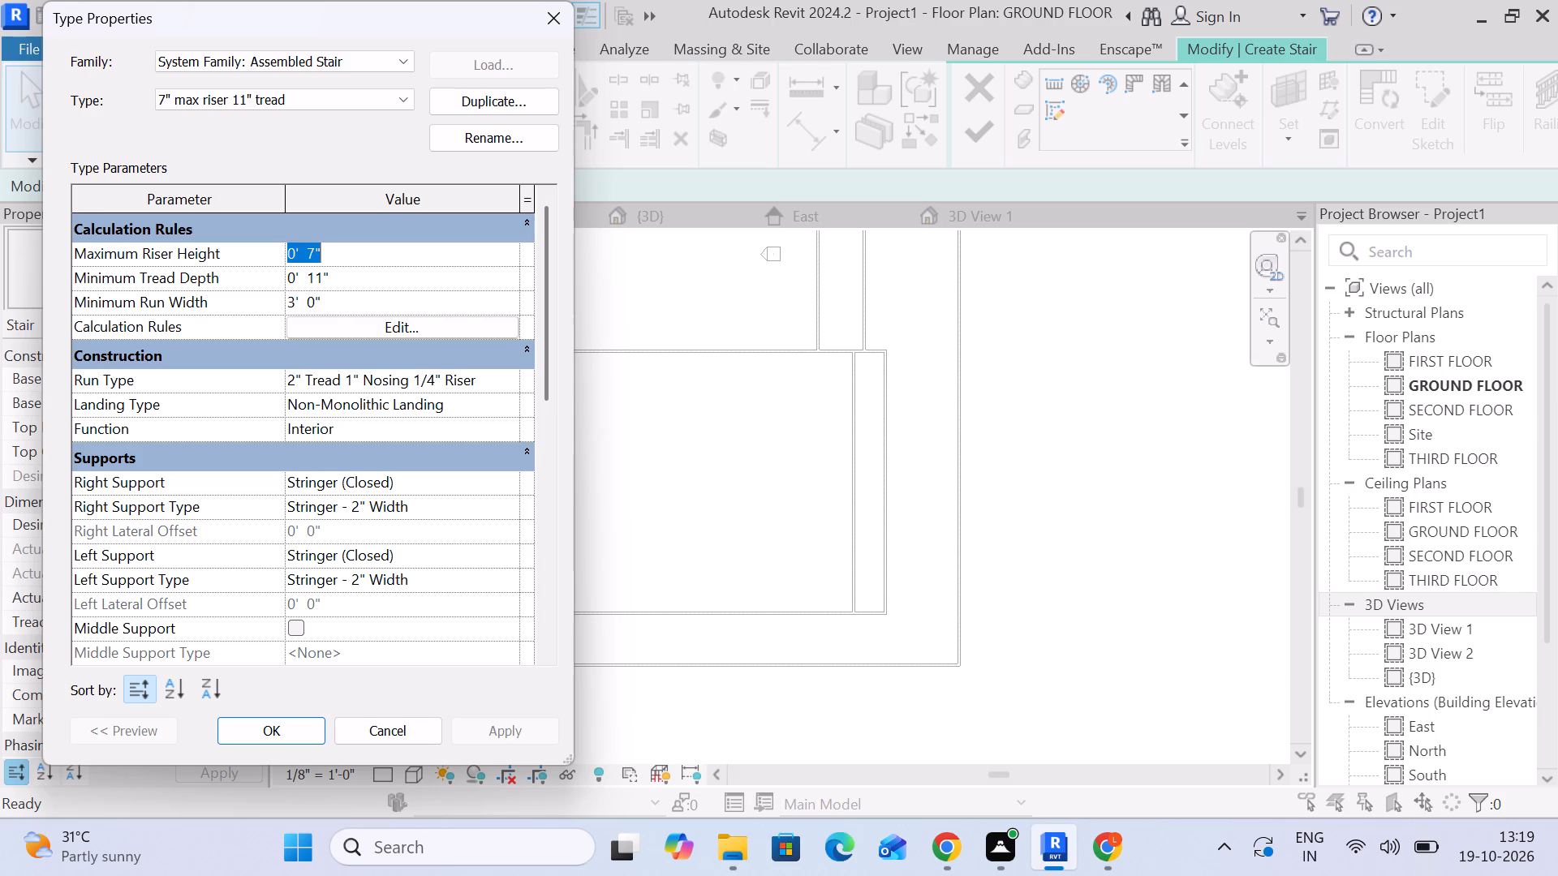
pyautogui.write("2'")
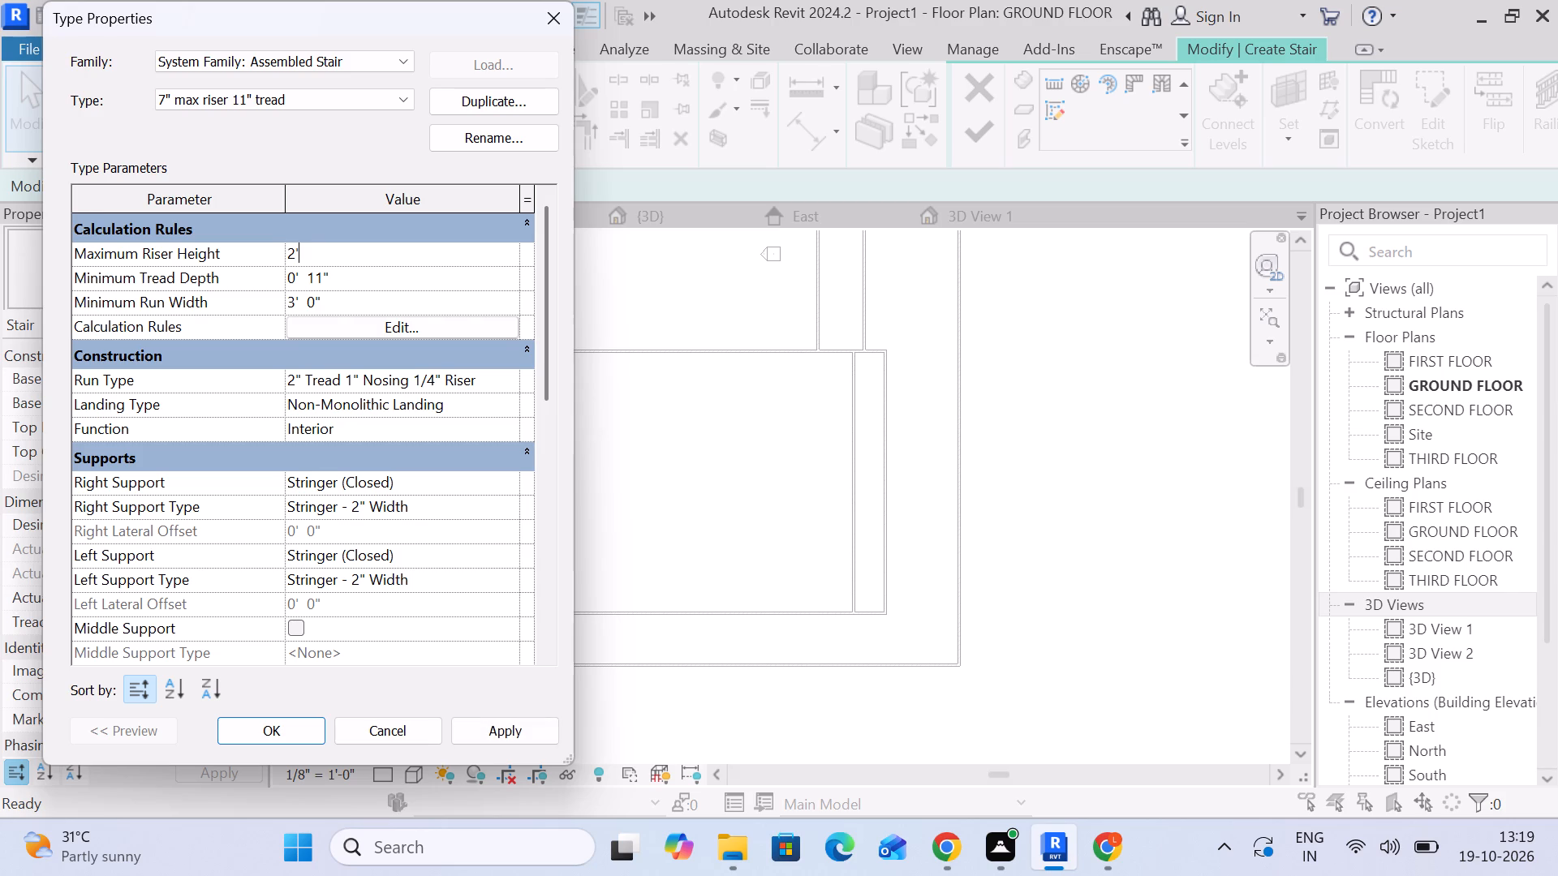
pyautogui.press('Return')
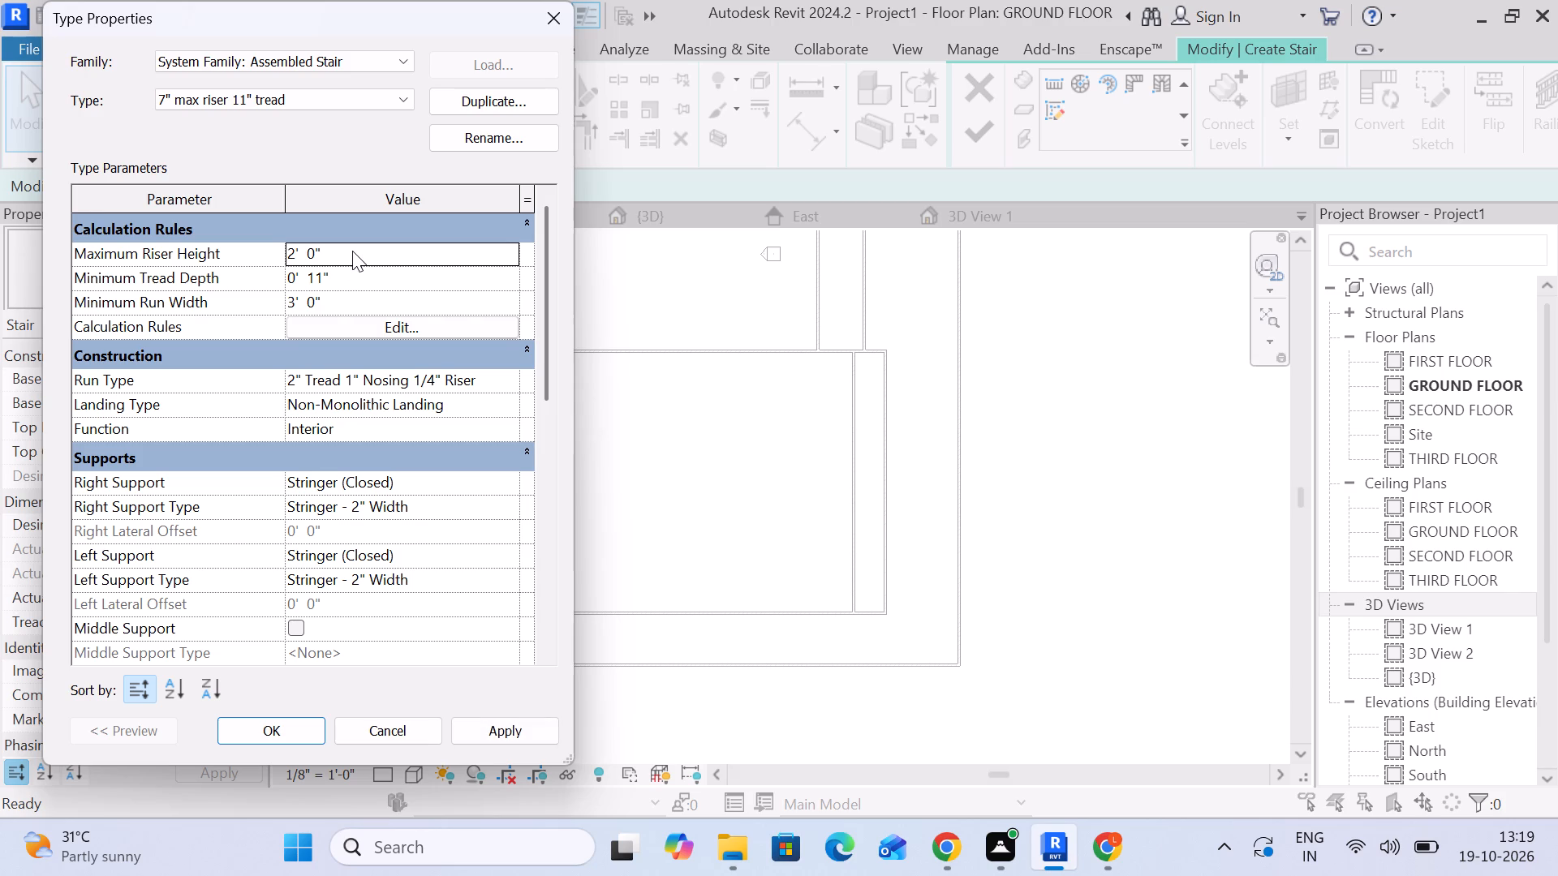
# Set the assembled stair type's minimum tread depth to 2' and its maximum riser height to 6".
pyautogui.click(352, 251)
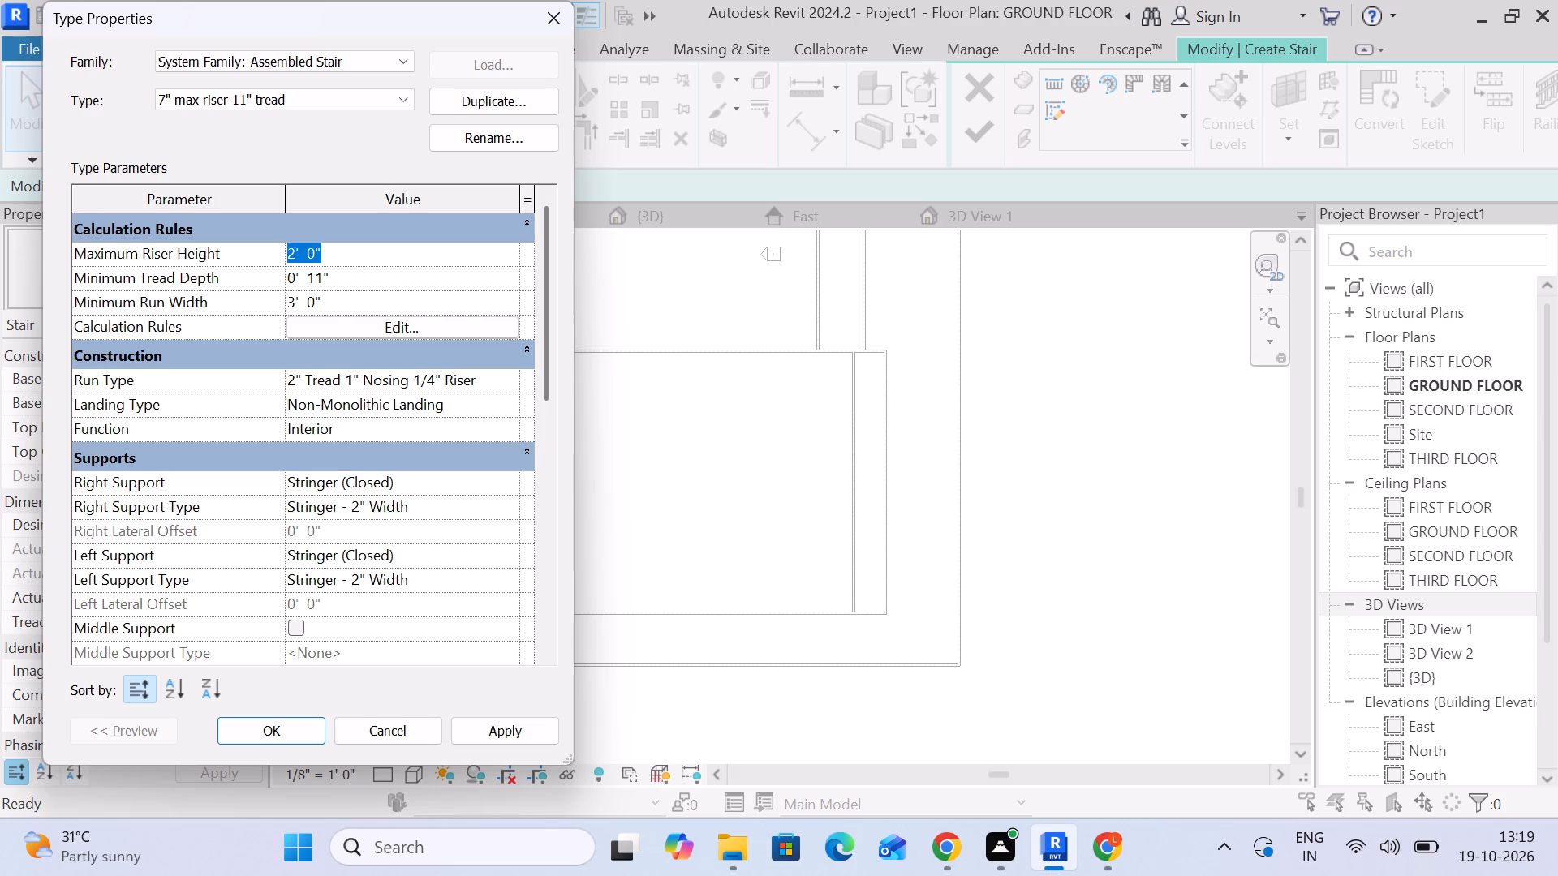
pyautogui.click(350, 276)
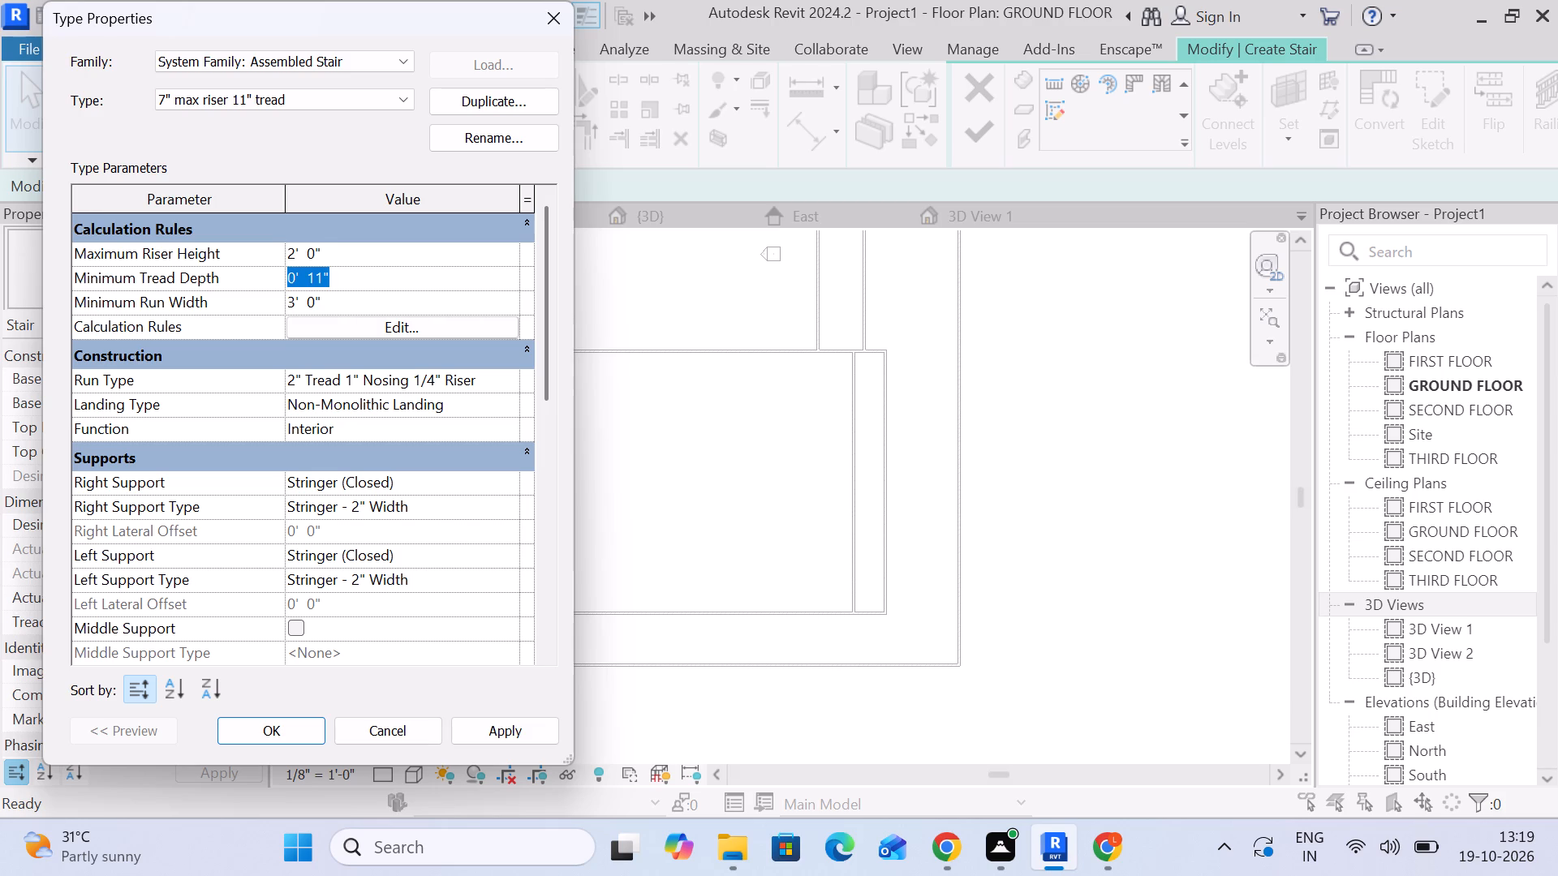
pyautogui.press('2')
pyautogui.press("'")
pyautogui.press('Return')
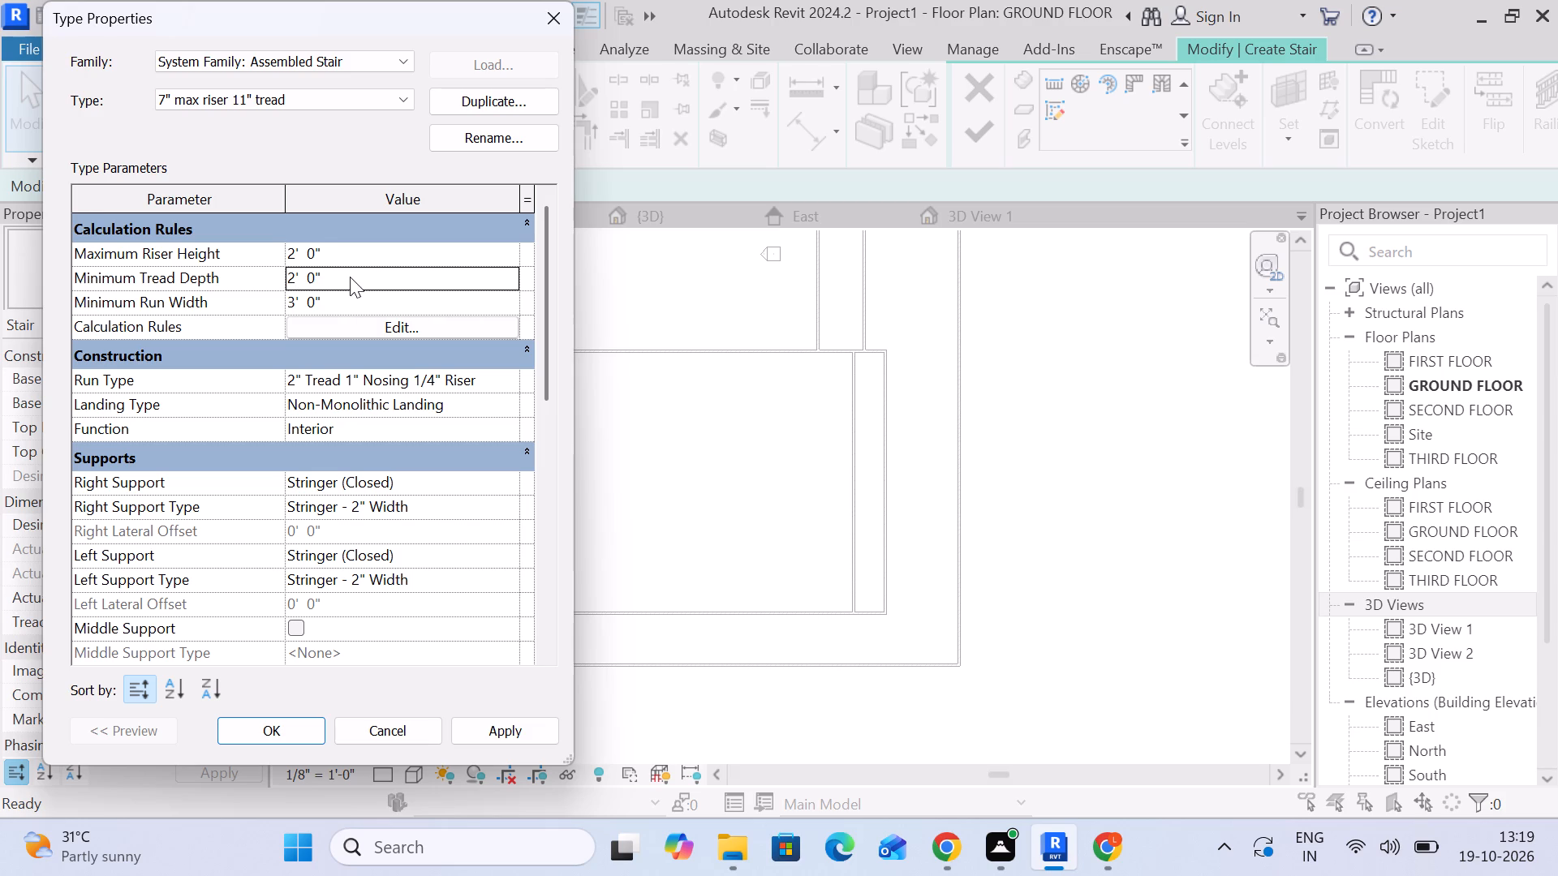
pyautogui.click(370, 254)
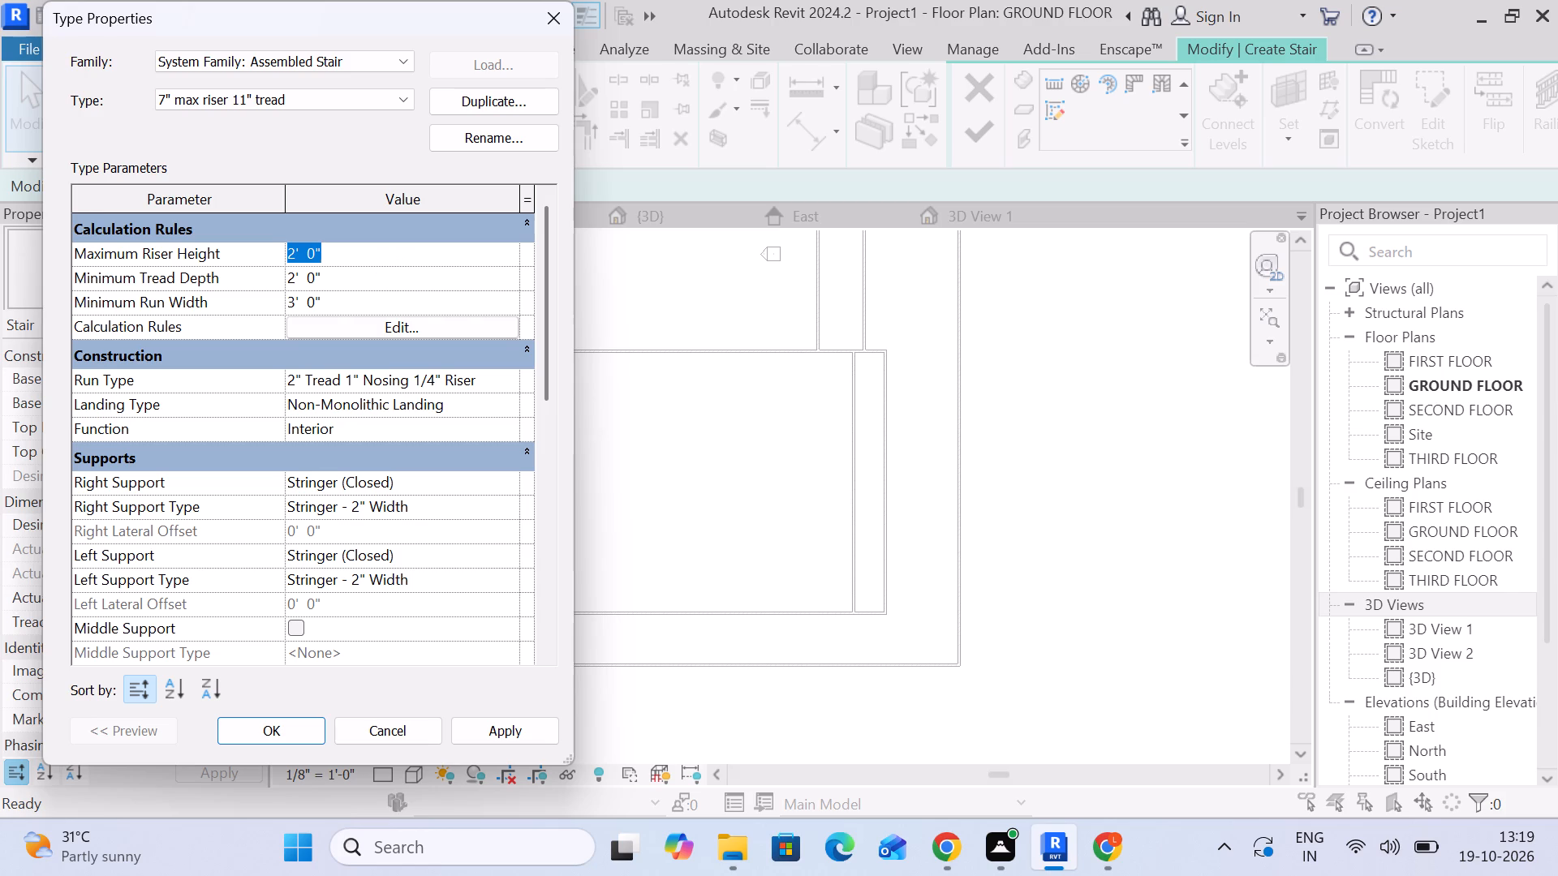
pyautogui.press('6')
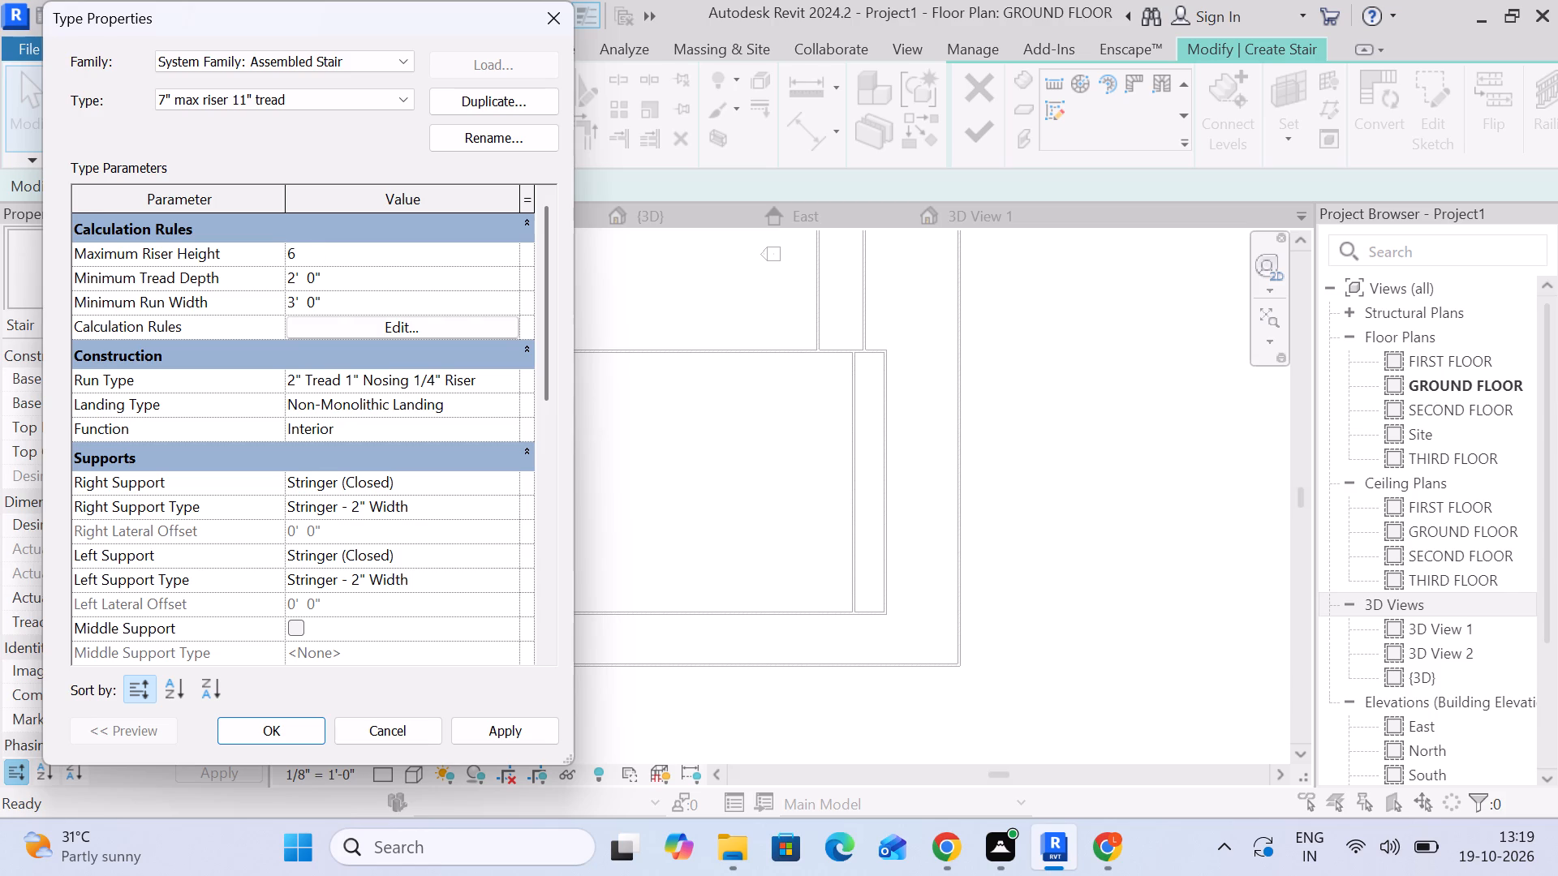
pyautogui.hotkey('shift', '"')
pyautogui.press('Return')
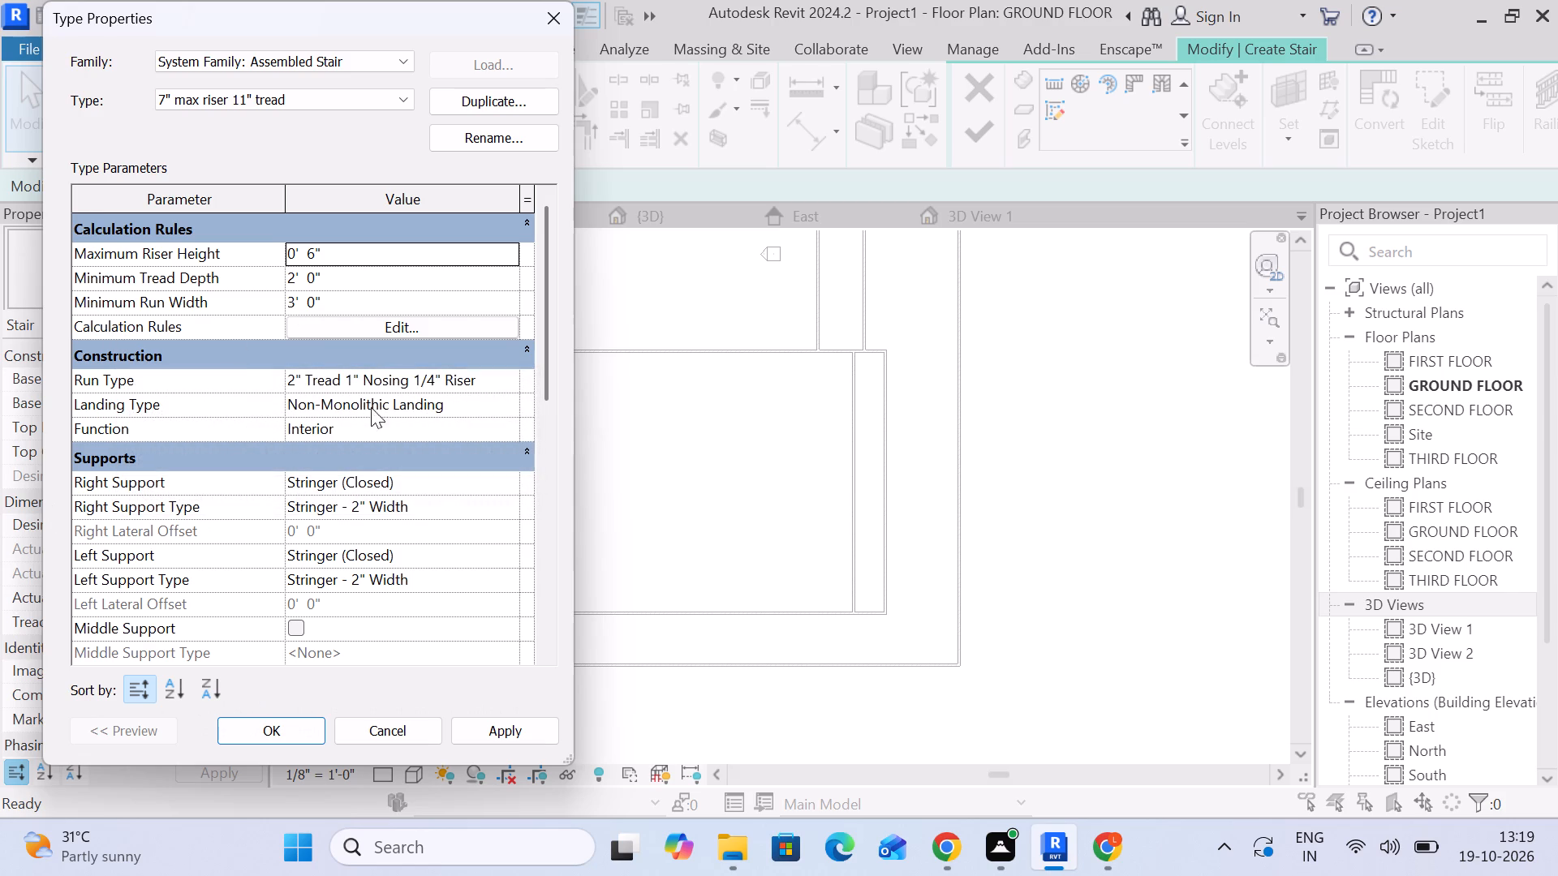
pyautogui.click(292, 729)
pyautogui.click(205, 322)
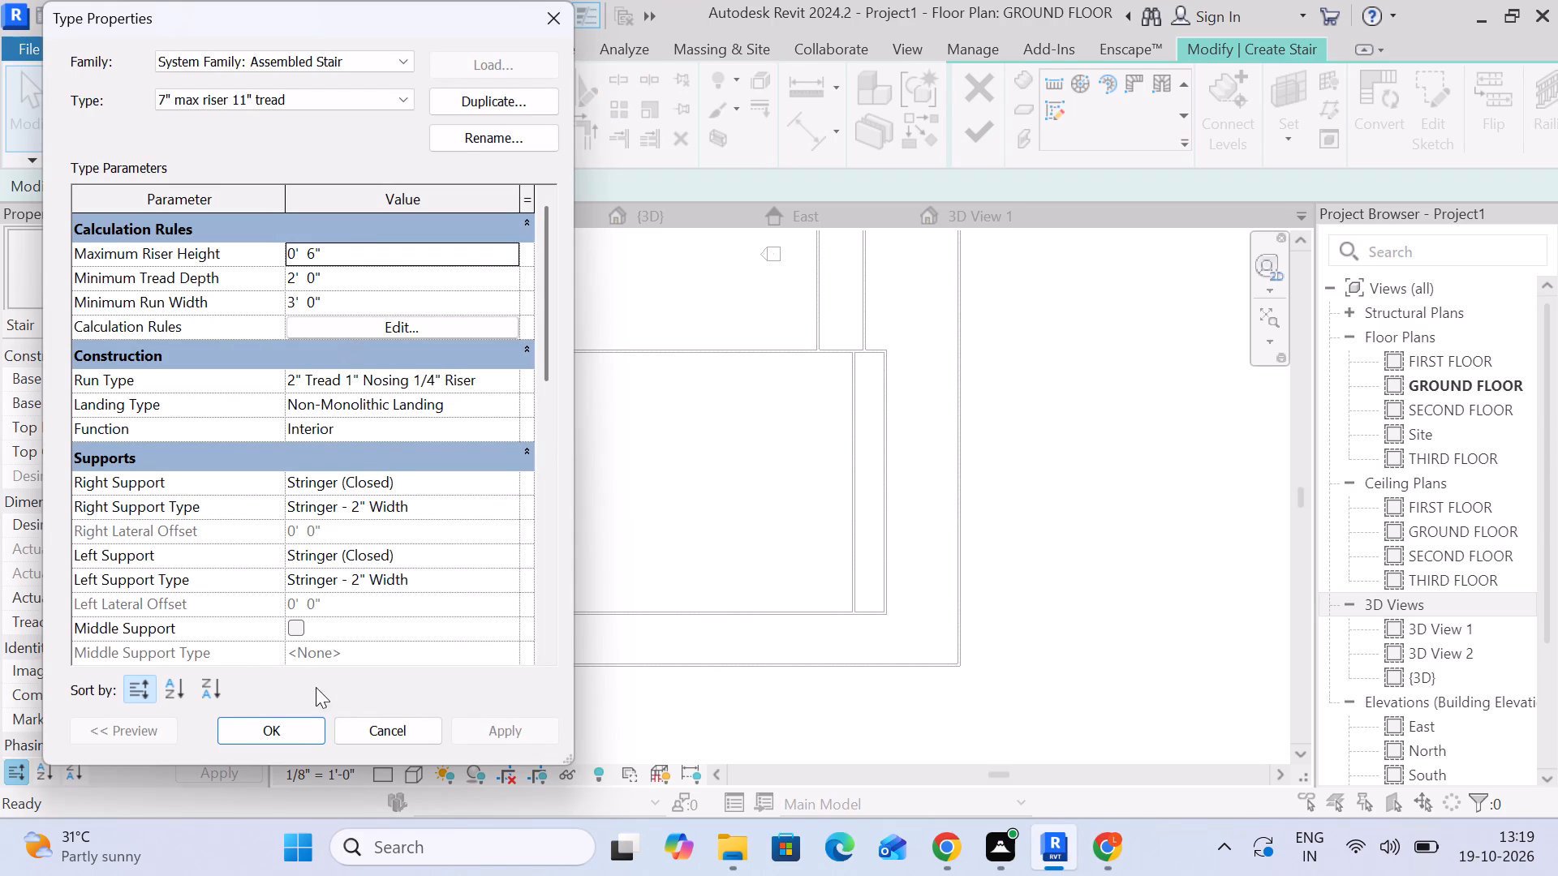
pyautogui.click(295, 727)
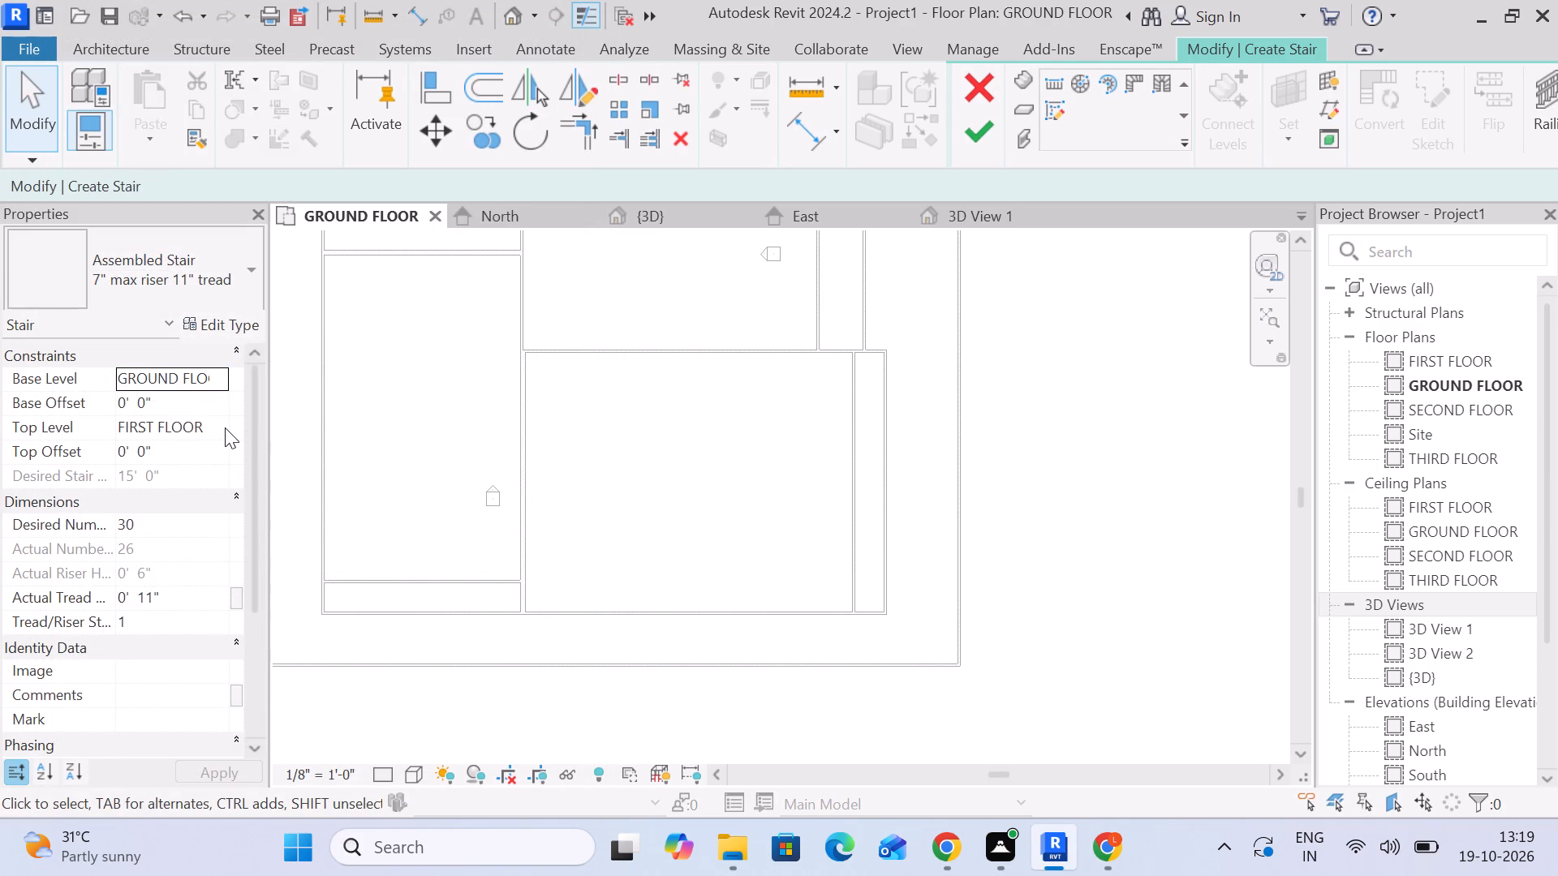
# Set the stair's top level to SECOND FLOOR.
pyautogui.click(230, 426)
pyautogui.moveTo(214, 420); pyautogui.dragTo(220, 447)
pyautogui.click(220, 418)
pyautogui.click(201, 513)
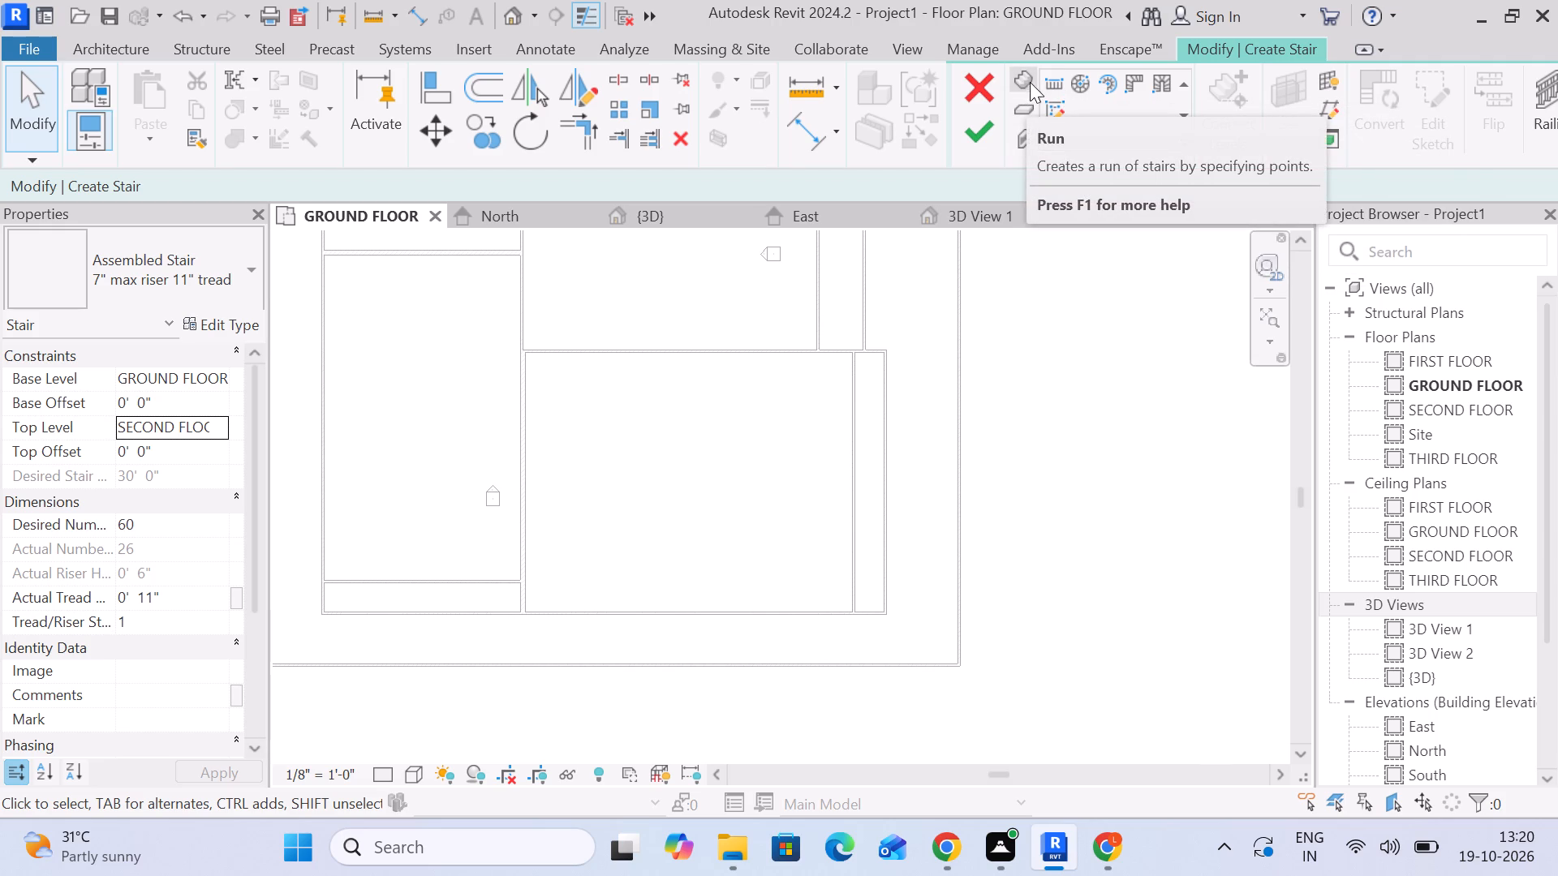
# Draw a straight 60-riser stair run about 54' long, heading east from the west wall of the southeast room.
pyautogui.click(1050, 78)
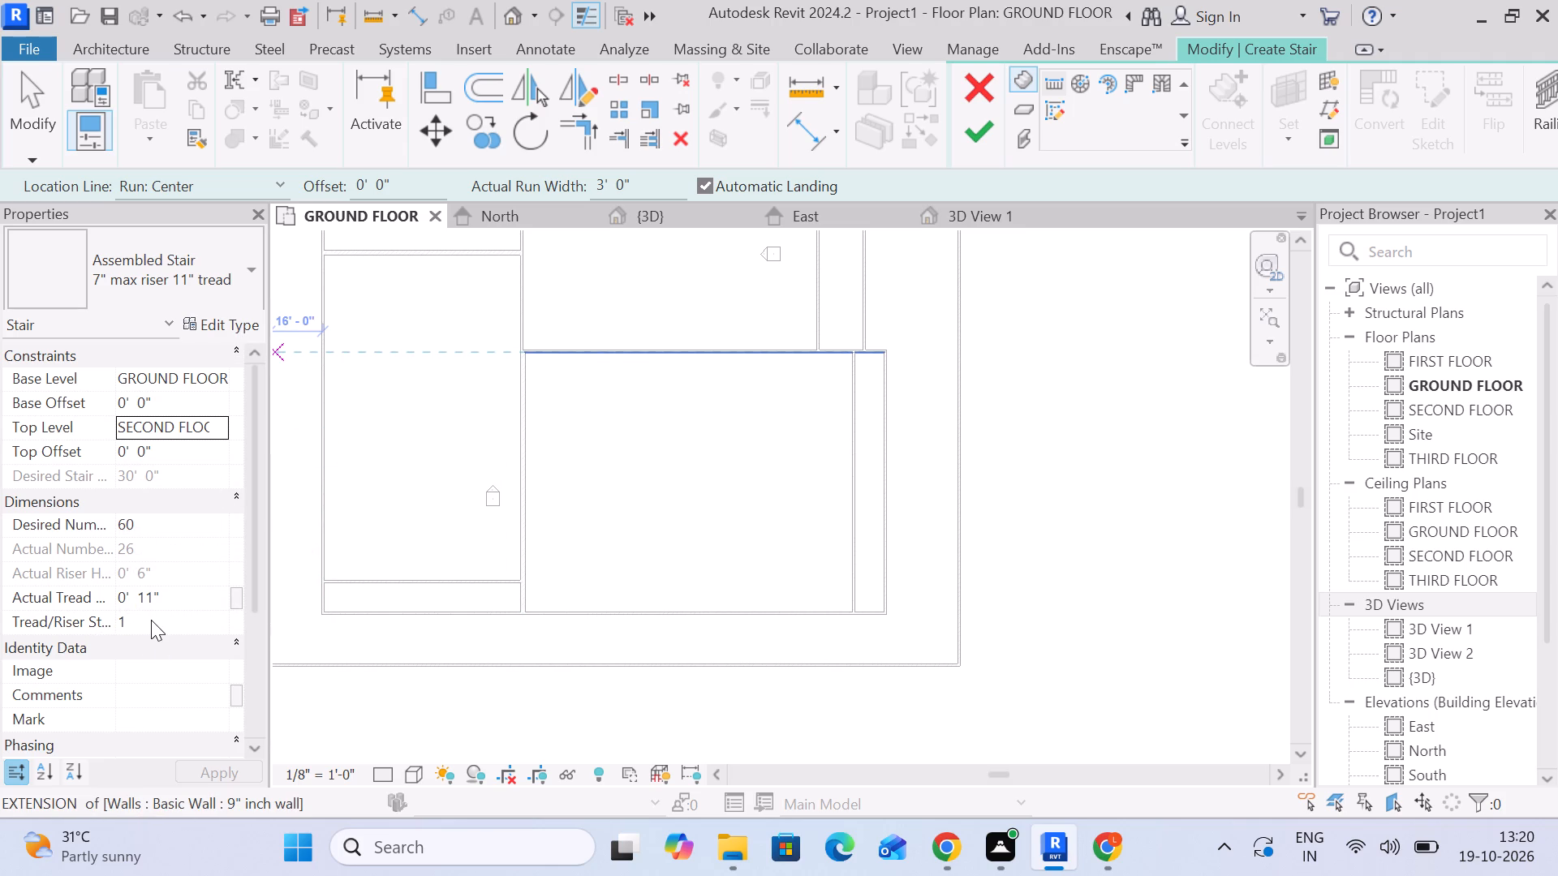
pyautogui.click(221, 323)
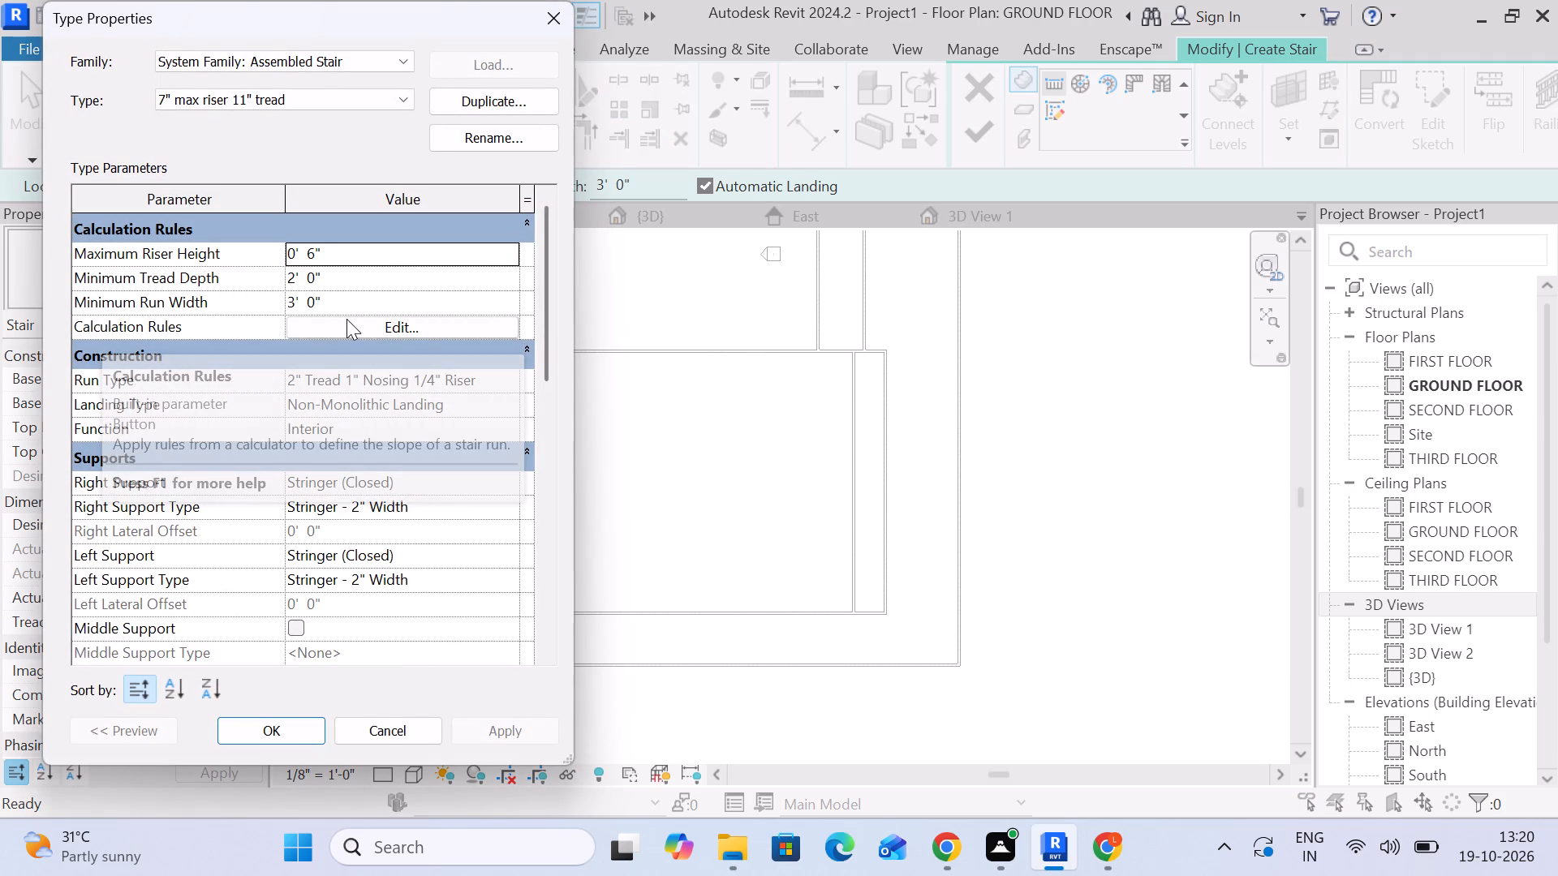
pyautogui.click(282, 736)
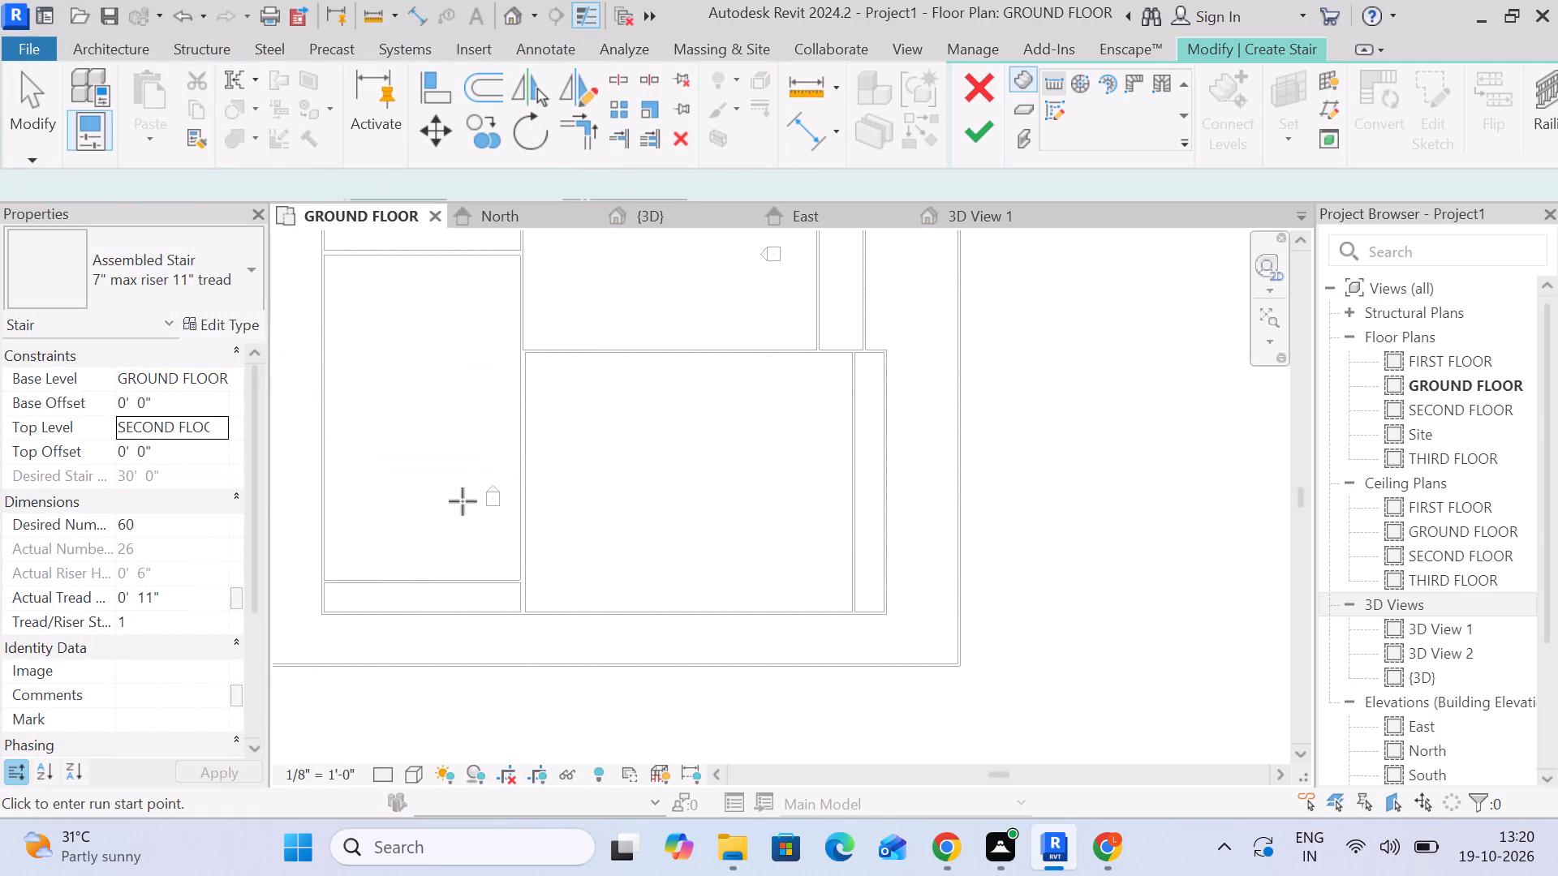
pyautogui.moveTo(529, 486); pyautogui.dragTo(557, 486)
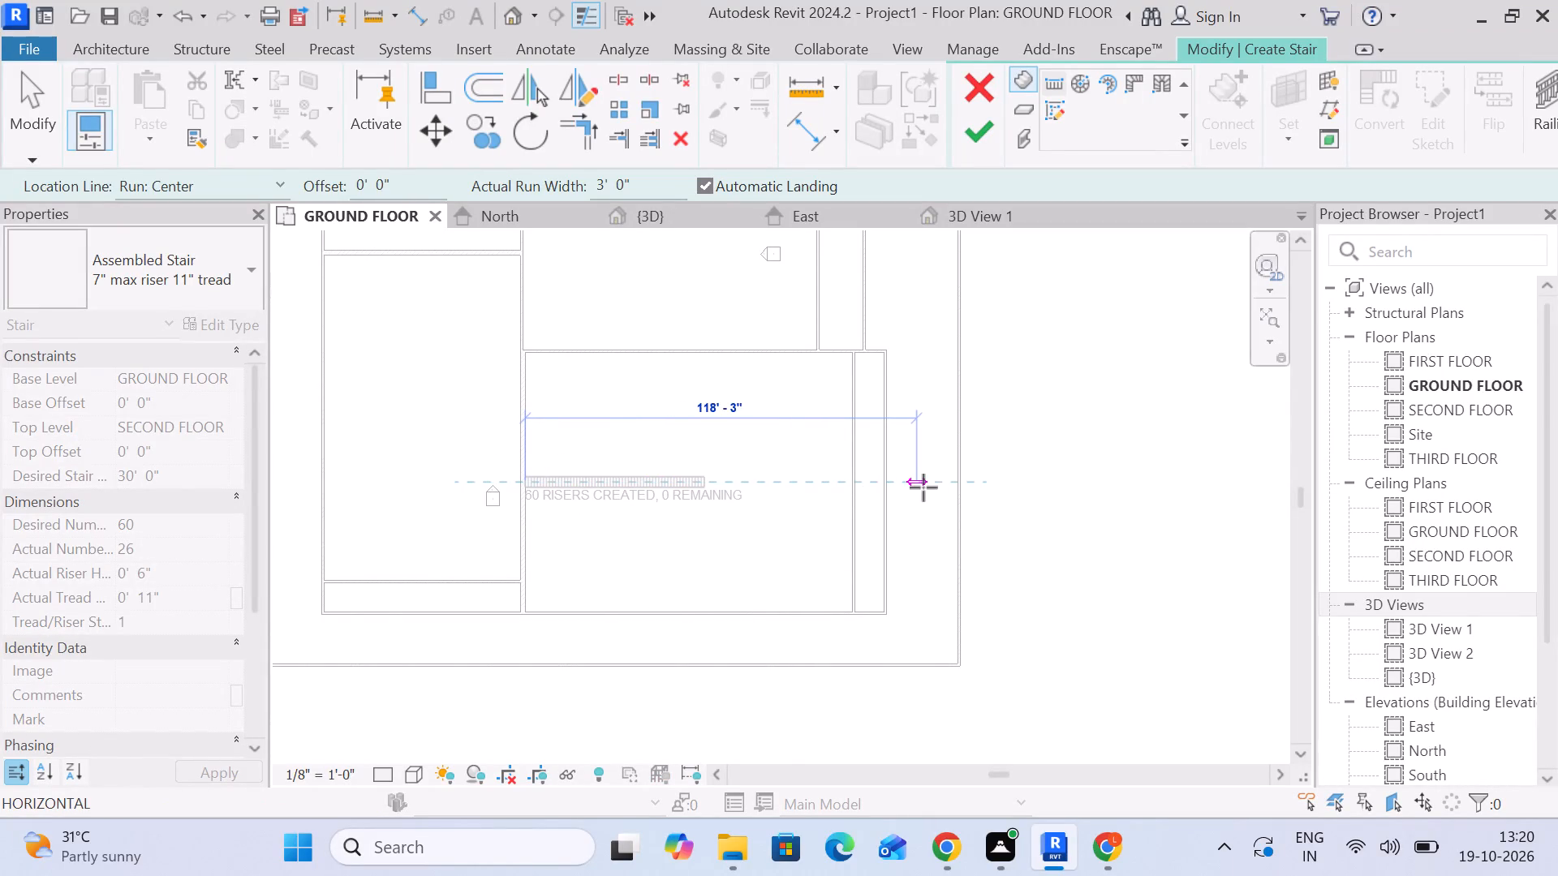
pyautogui.scroll(5, 855, 481)
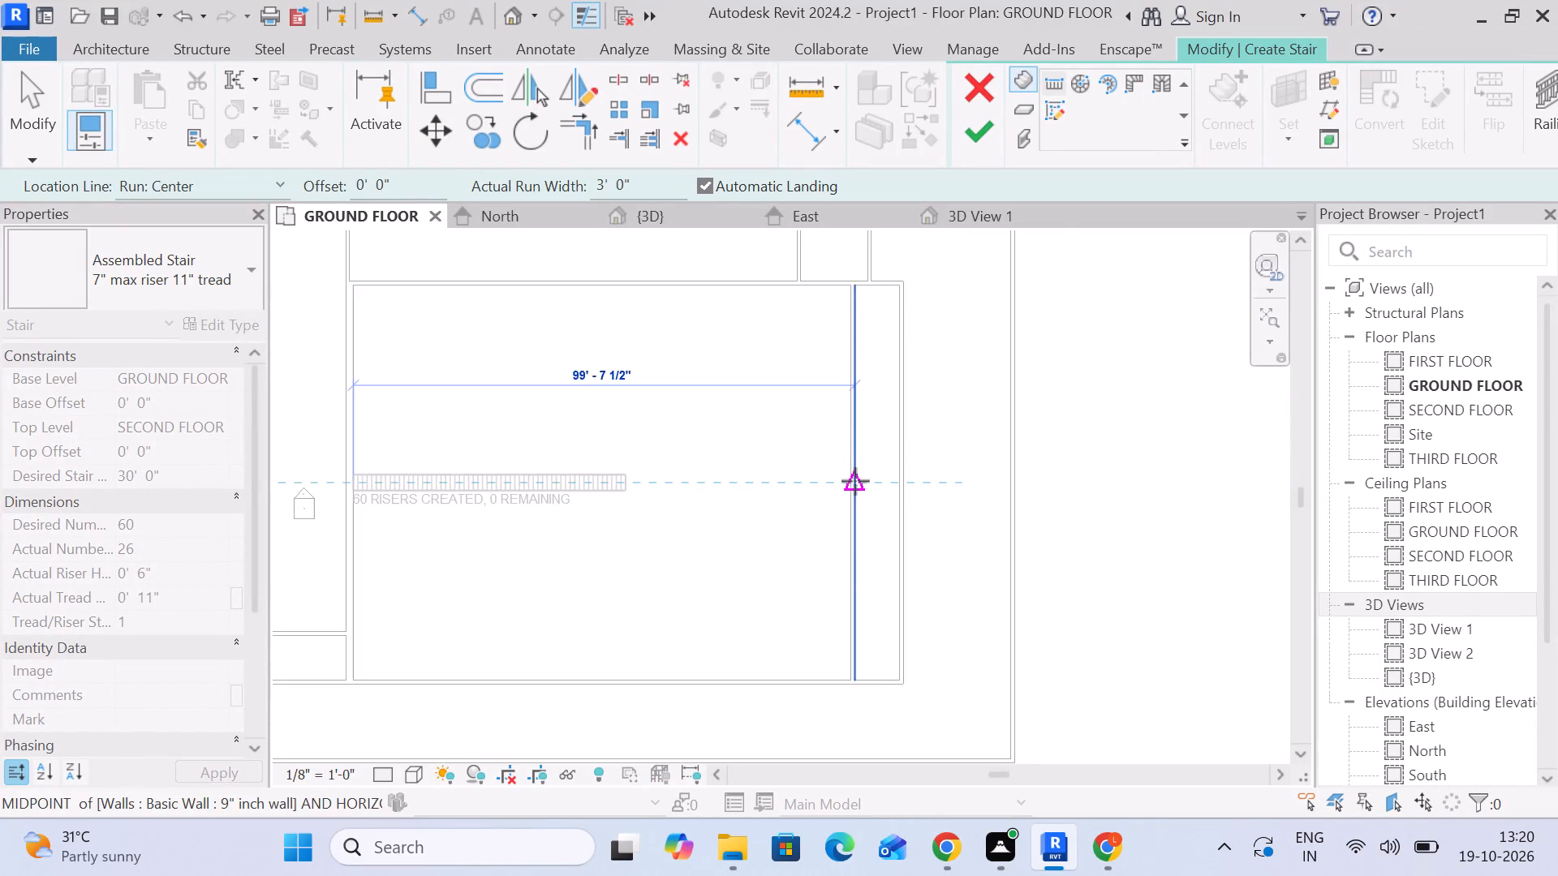
pyautogui.click(855, 481)
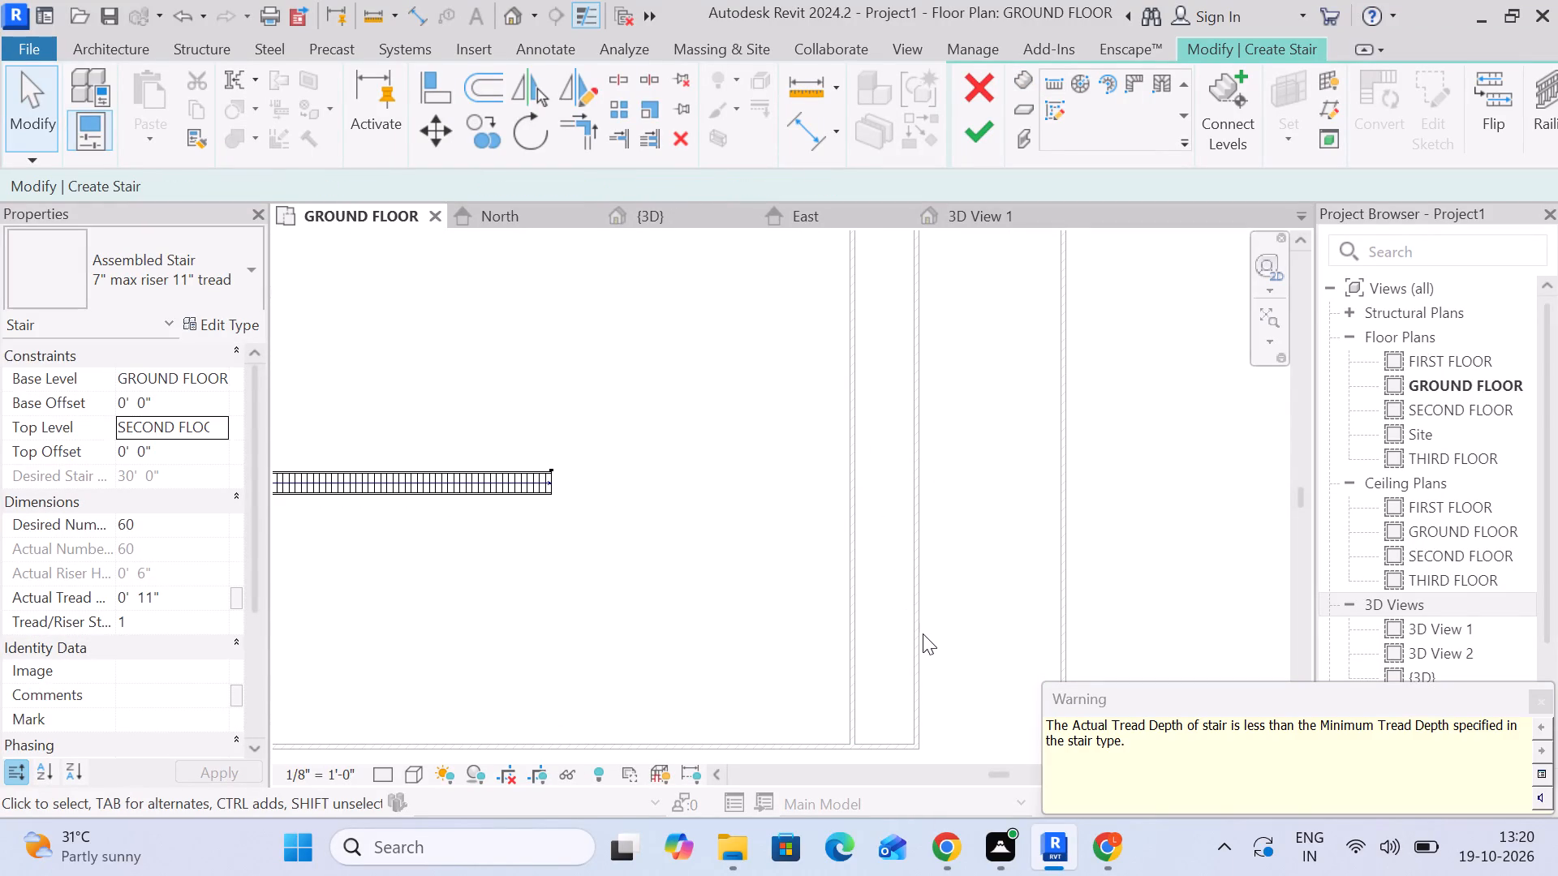
pyautogui.click(22, 117)
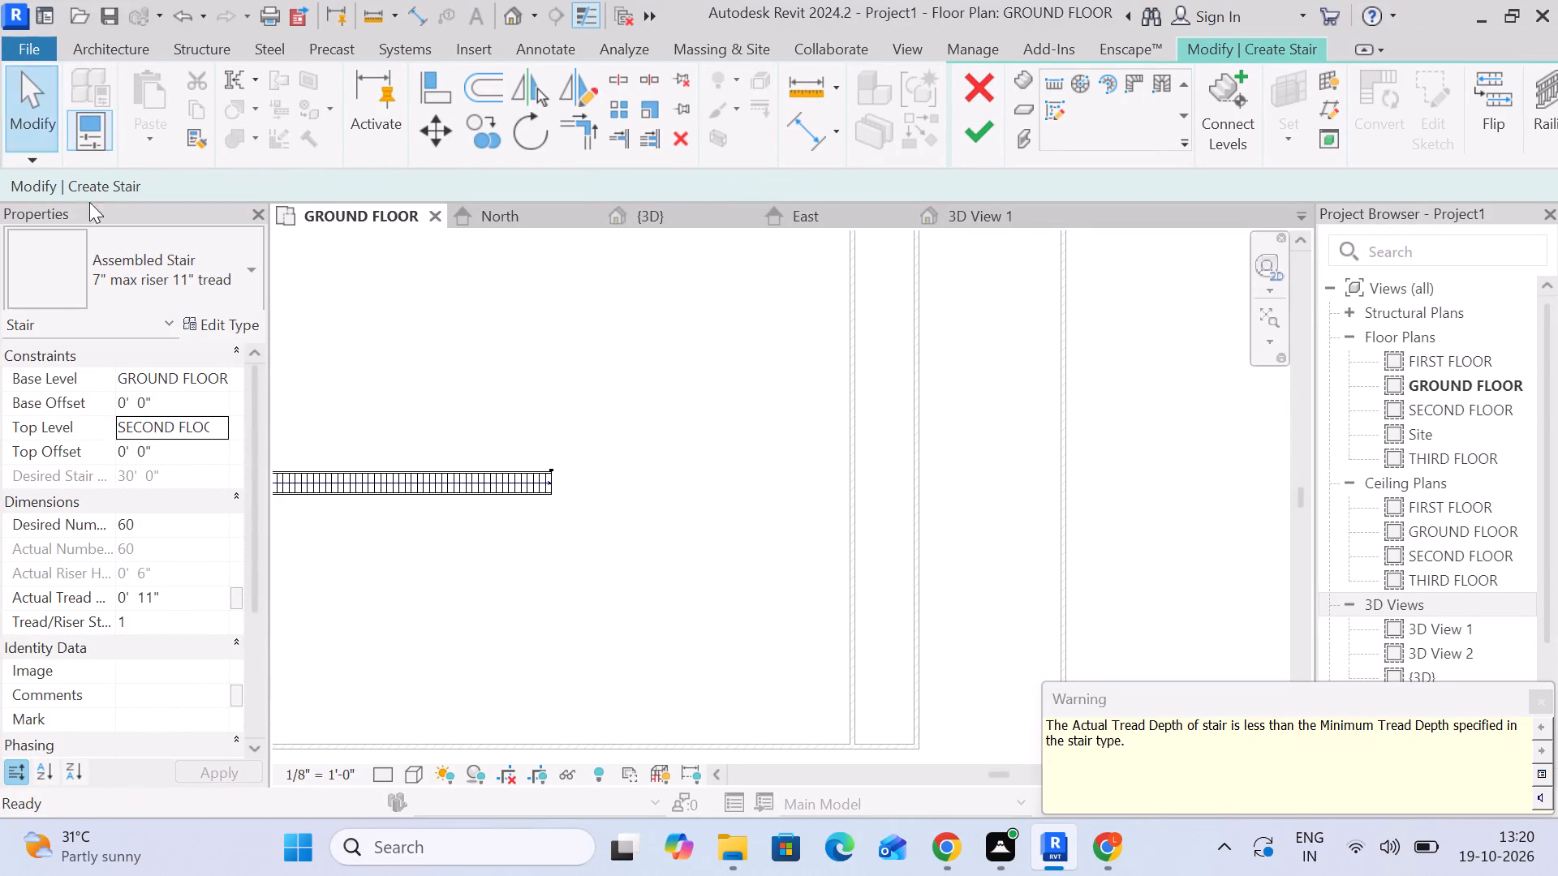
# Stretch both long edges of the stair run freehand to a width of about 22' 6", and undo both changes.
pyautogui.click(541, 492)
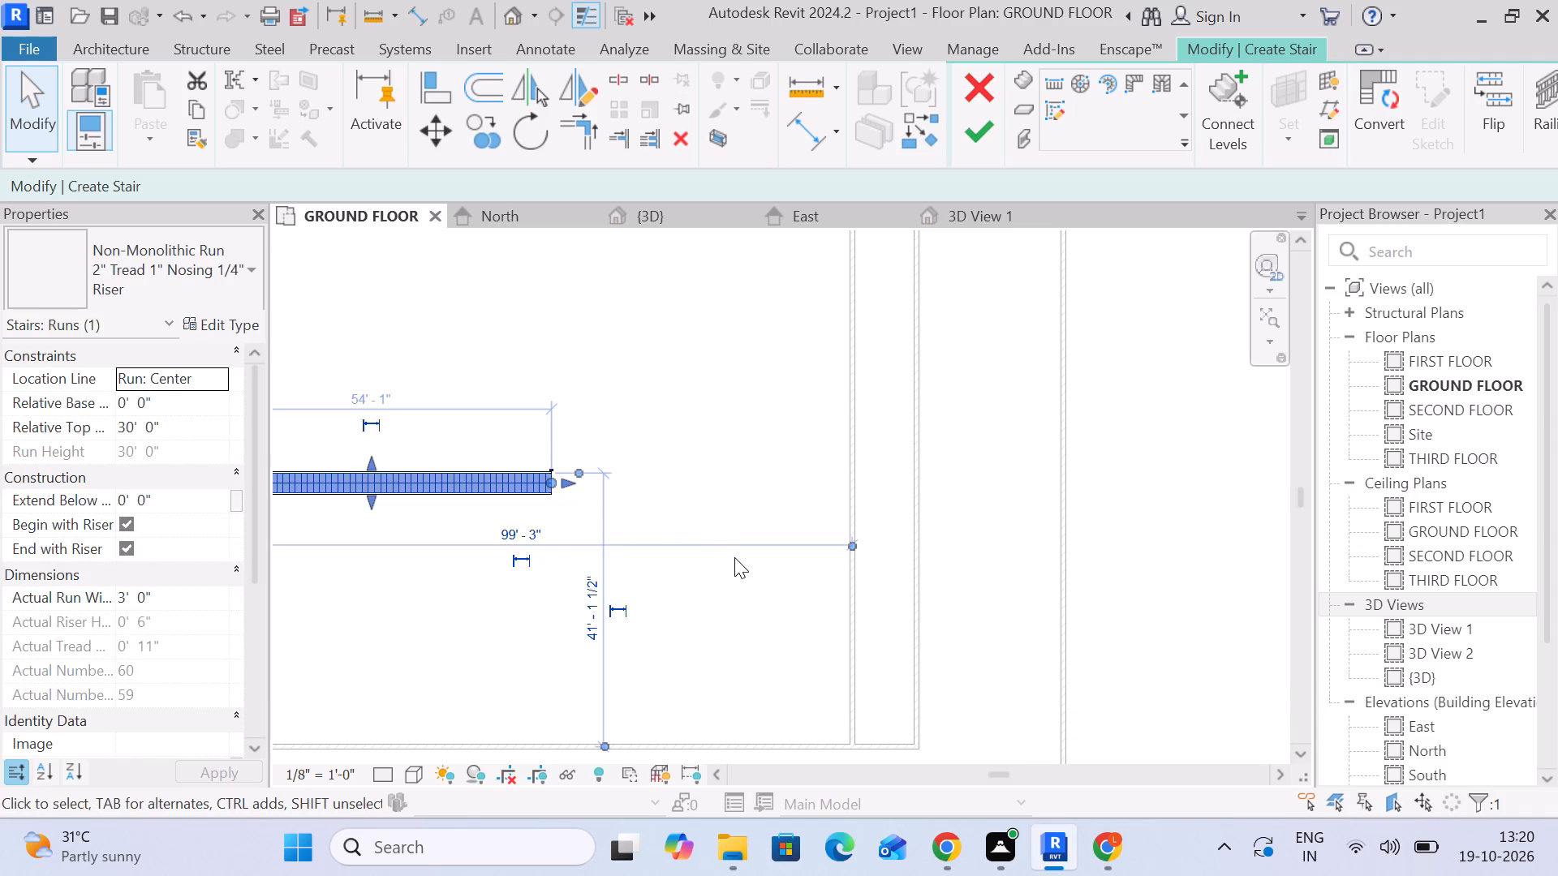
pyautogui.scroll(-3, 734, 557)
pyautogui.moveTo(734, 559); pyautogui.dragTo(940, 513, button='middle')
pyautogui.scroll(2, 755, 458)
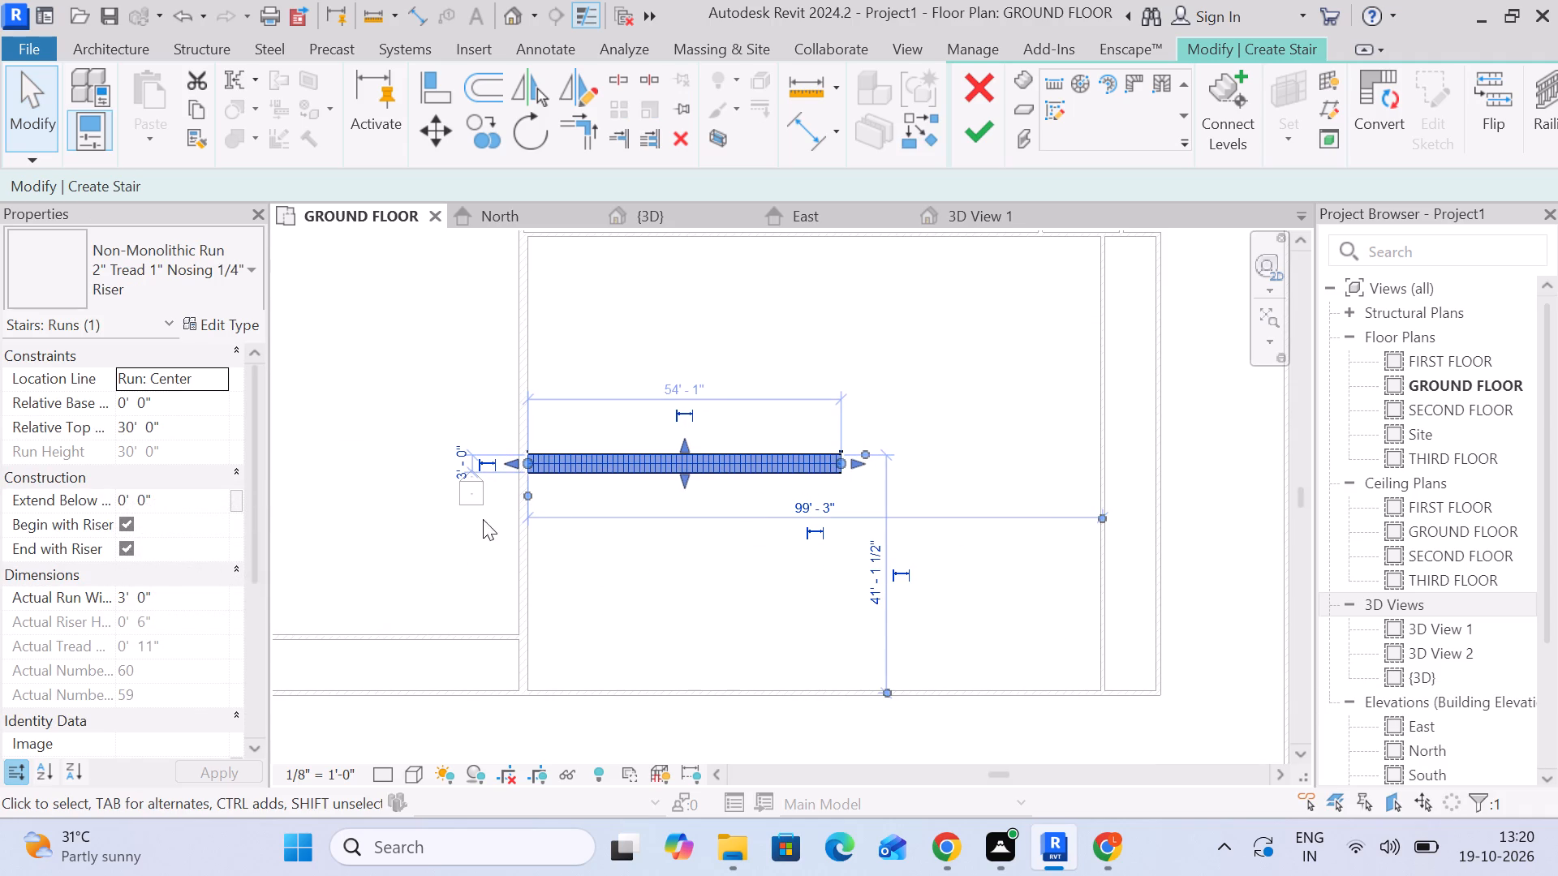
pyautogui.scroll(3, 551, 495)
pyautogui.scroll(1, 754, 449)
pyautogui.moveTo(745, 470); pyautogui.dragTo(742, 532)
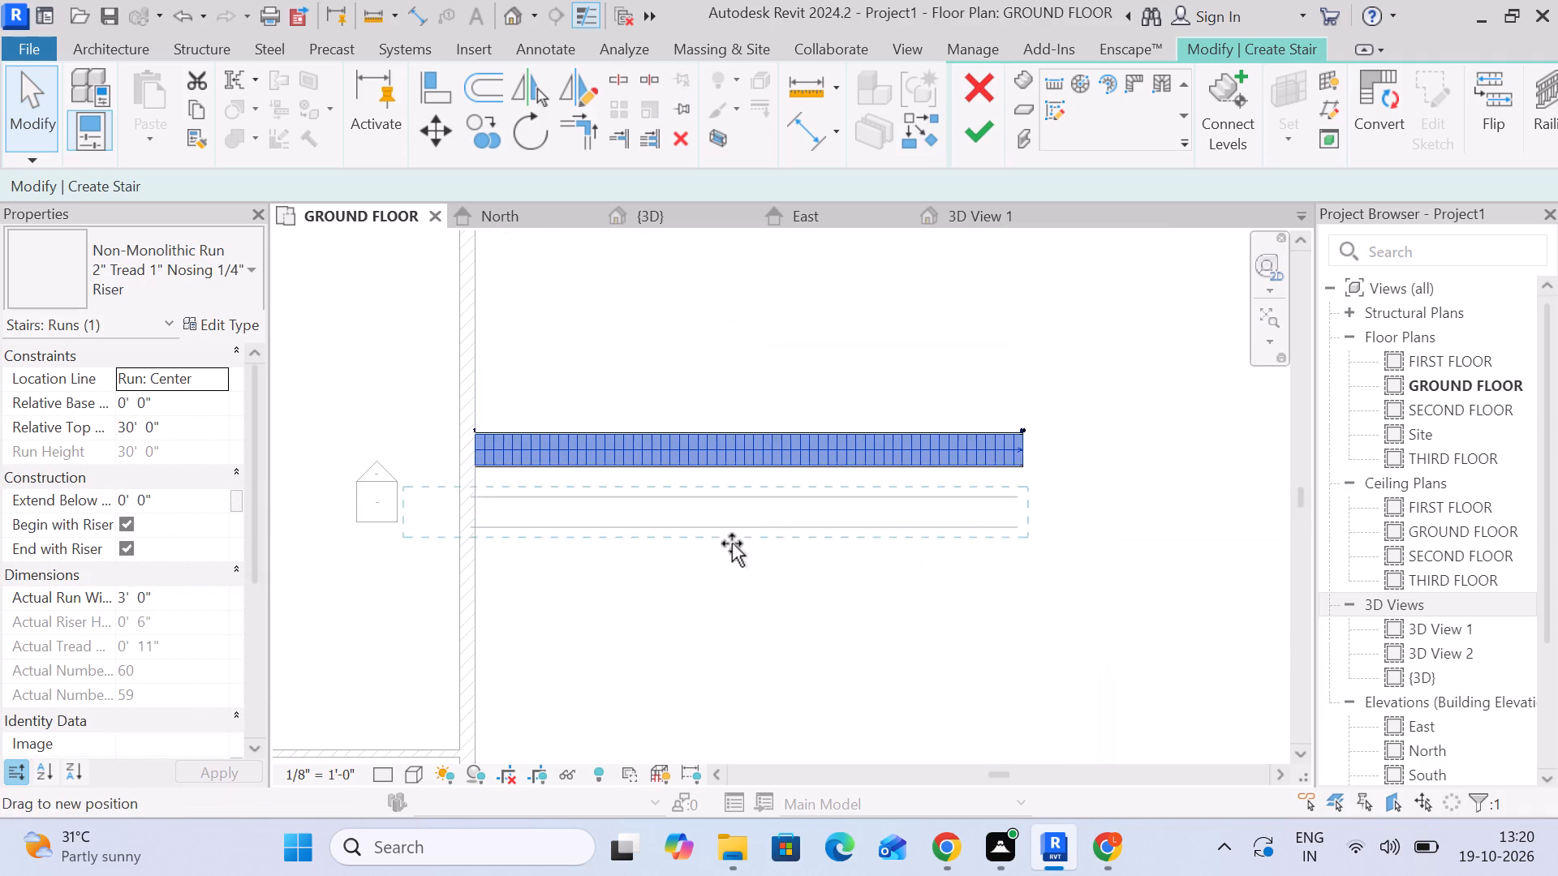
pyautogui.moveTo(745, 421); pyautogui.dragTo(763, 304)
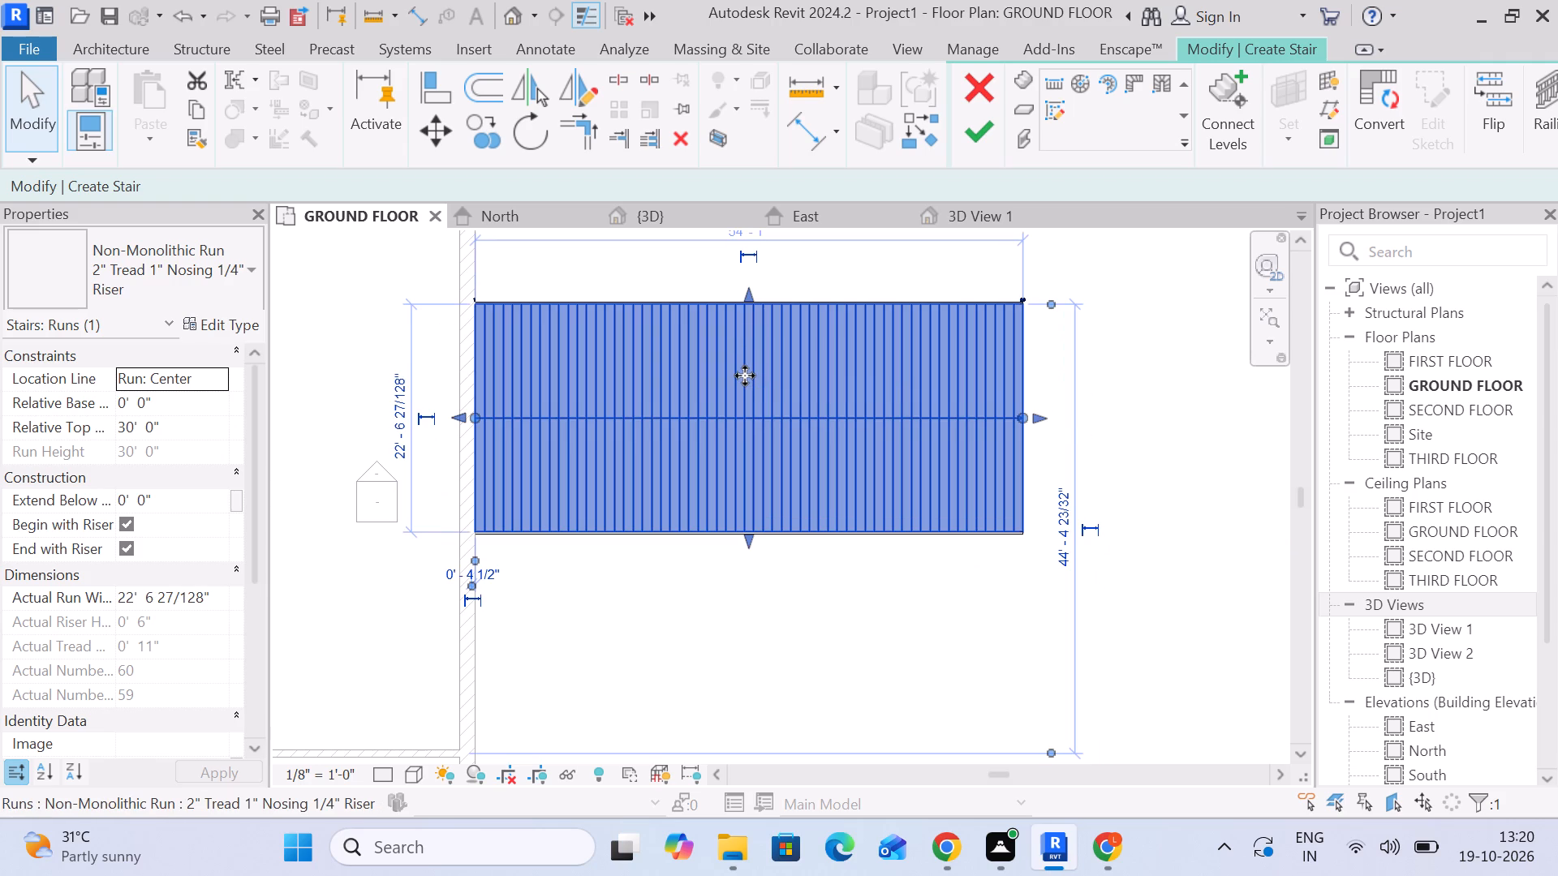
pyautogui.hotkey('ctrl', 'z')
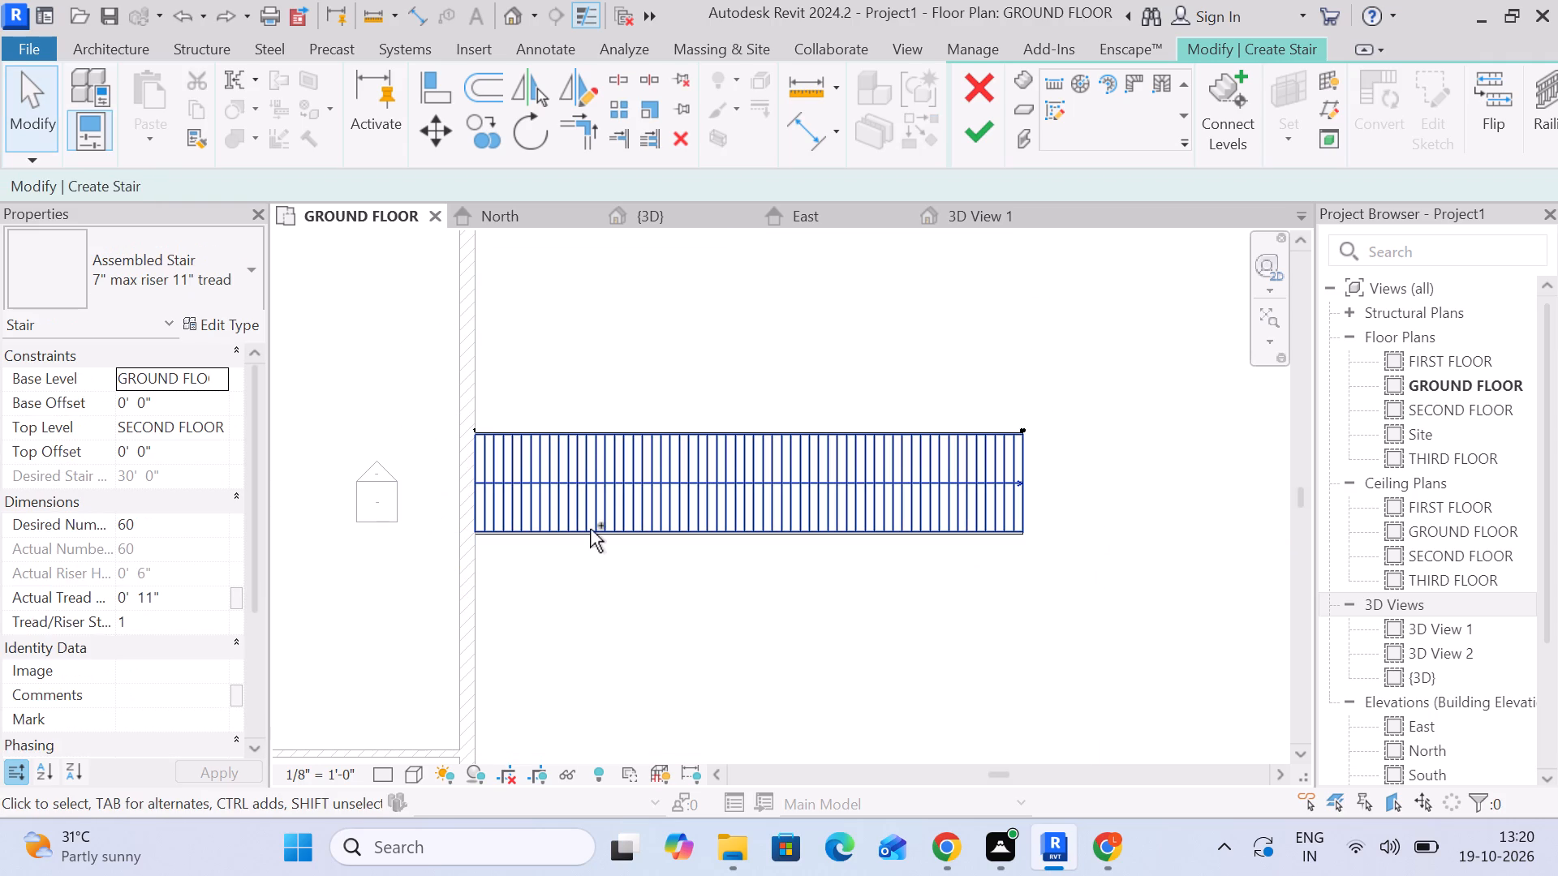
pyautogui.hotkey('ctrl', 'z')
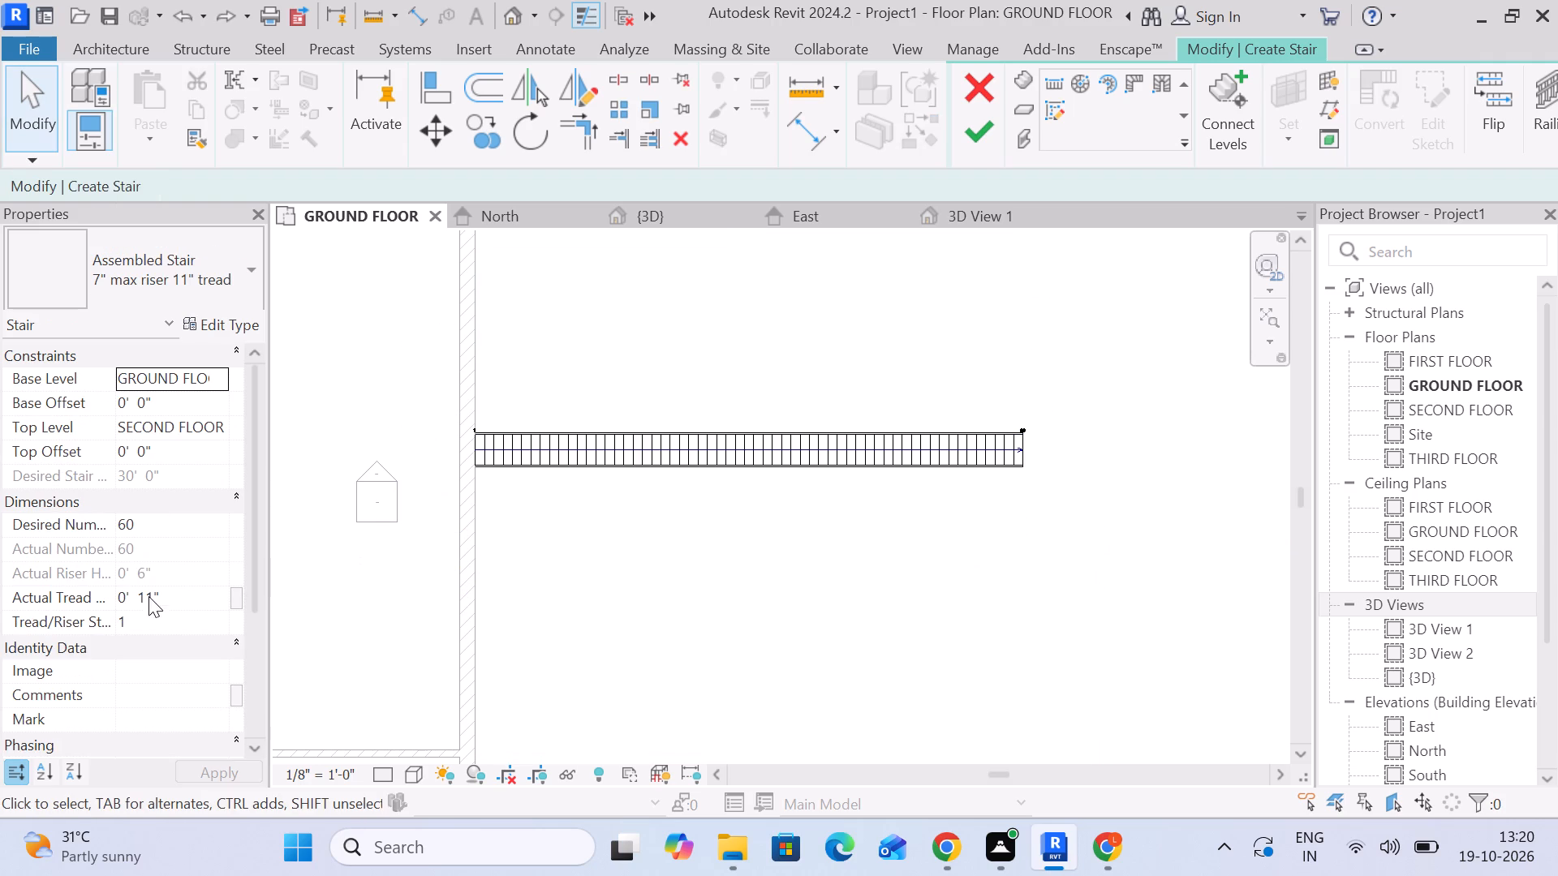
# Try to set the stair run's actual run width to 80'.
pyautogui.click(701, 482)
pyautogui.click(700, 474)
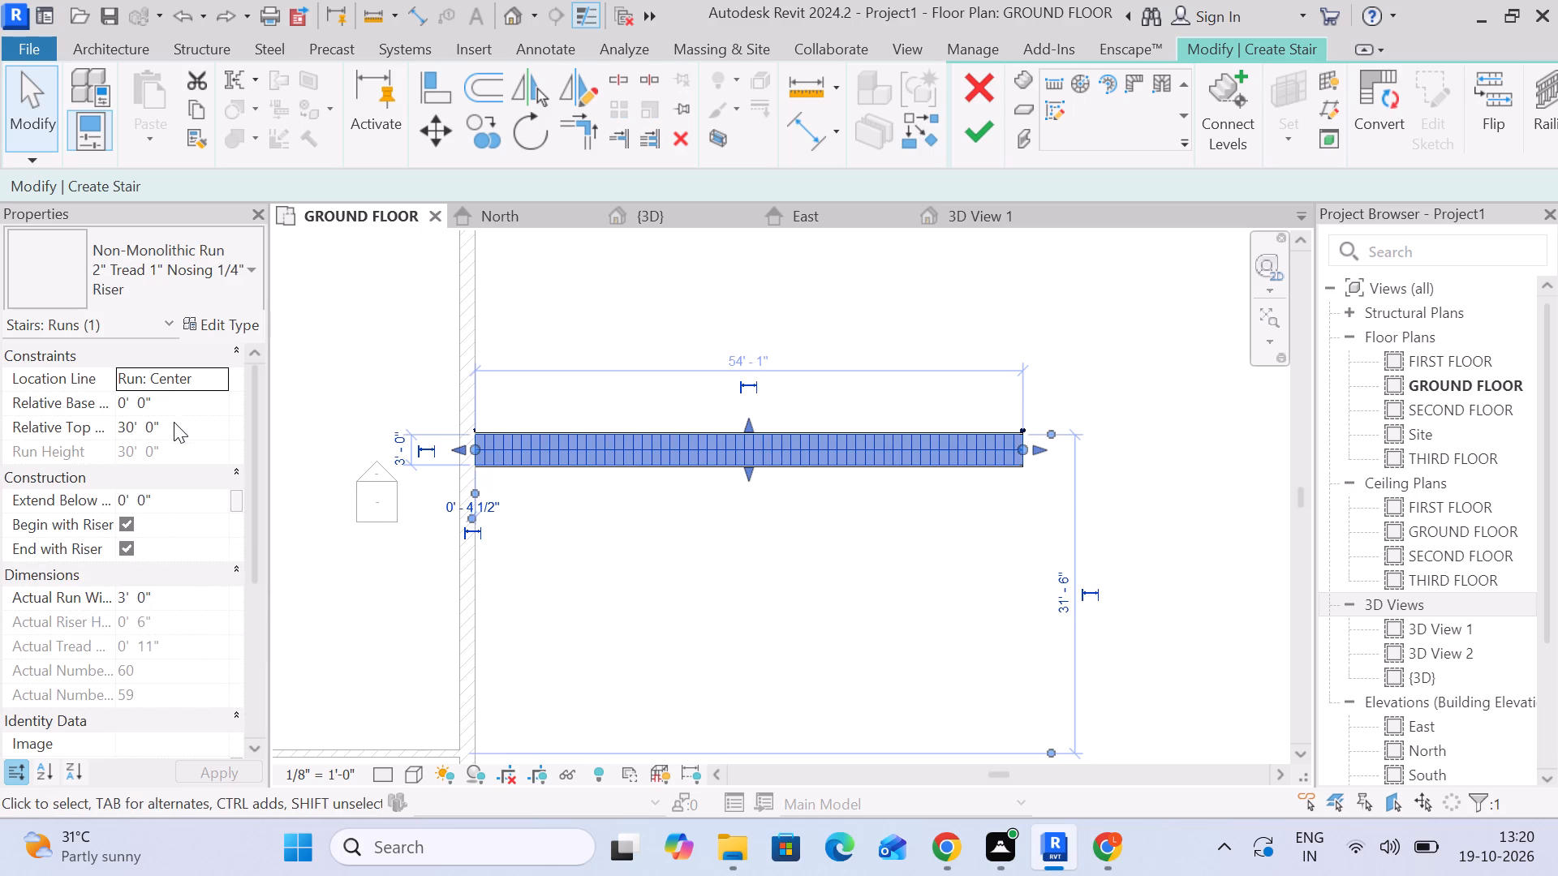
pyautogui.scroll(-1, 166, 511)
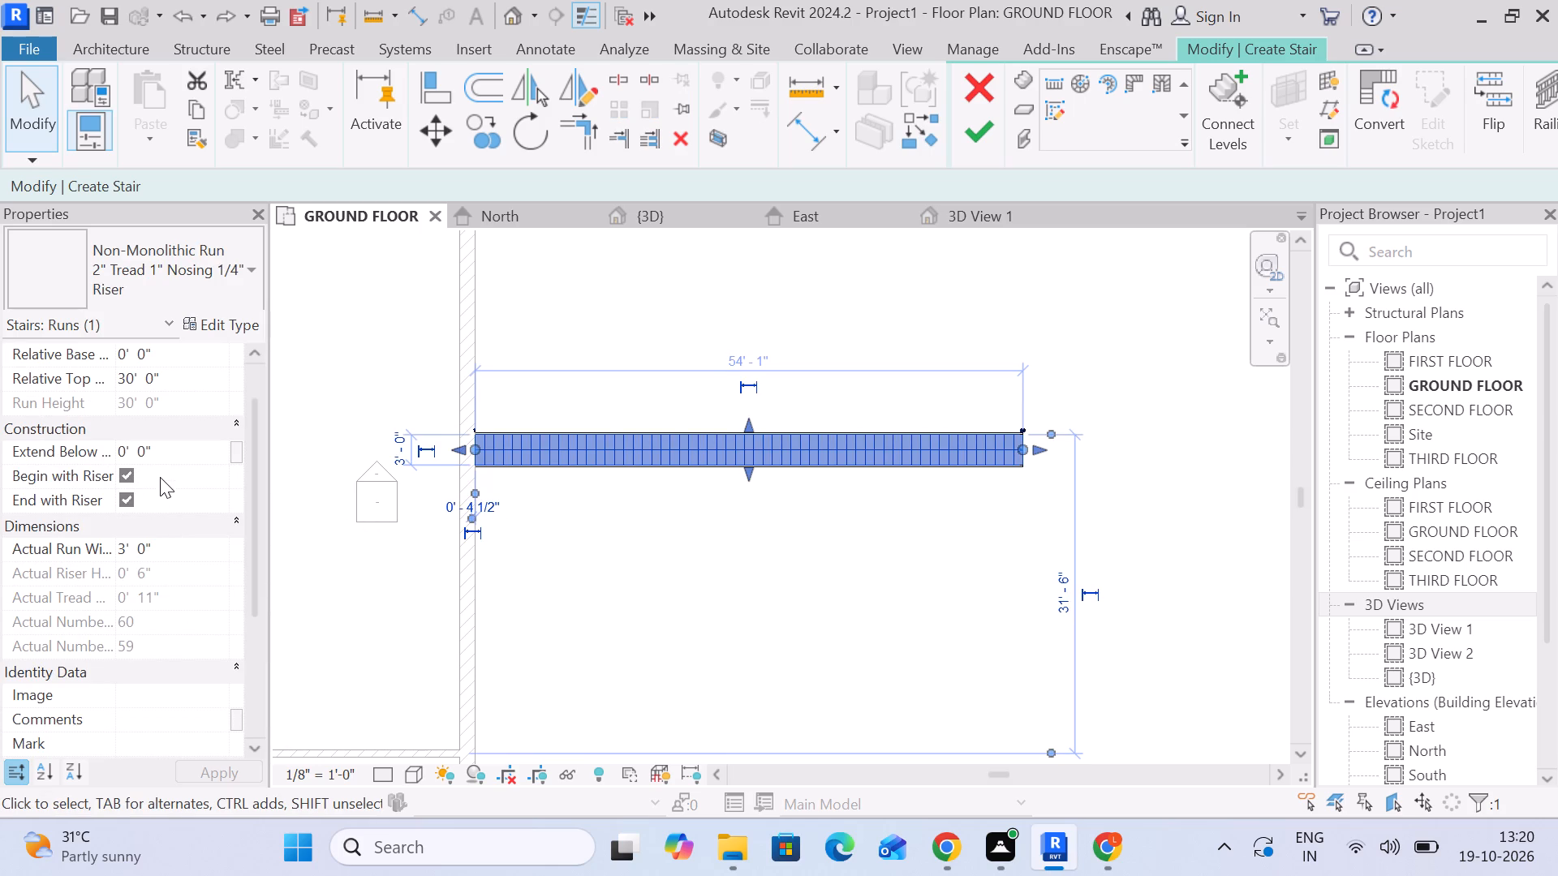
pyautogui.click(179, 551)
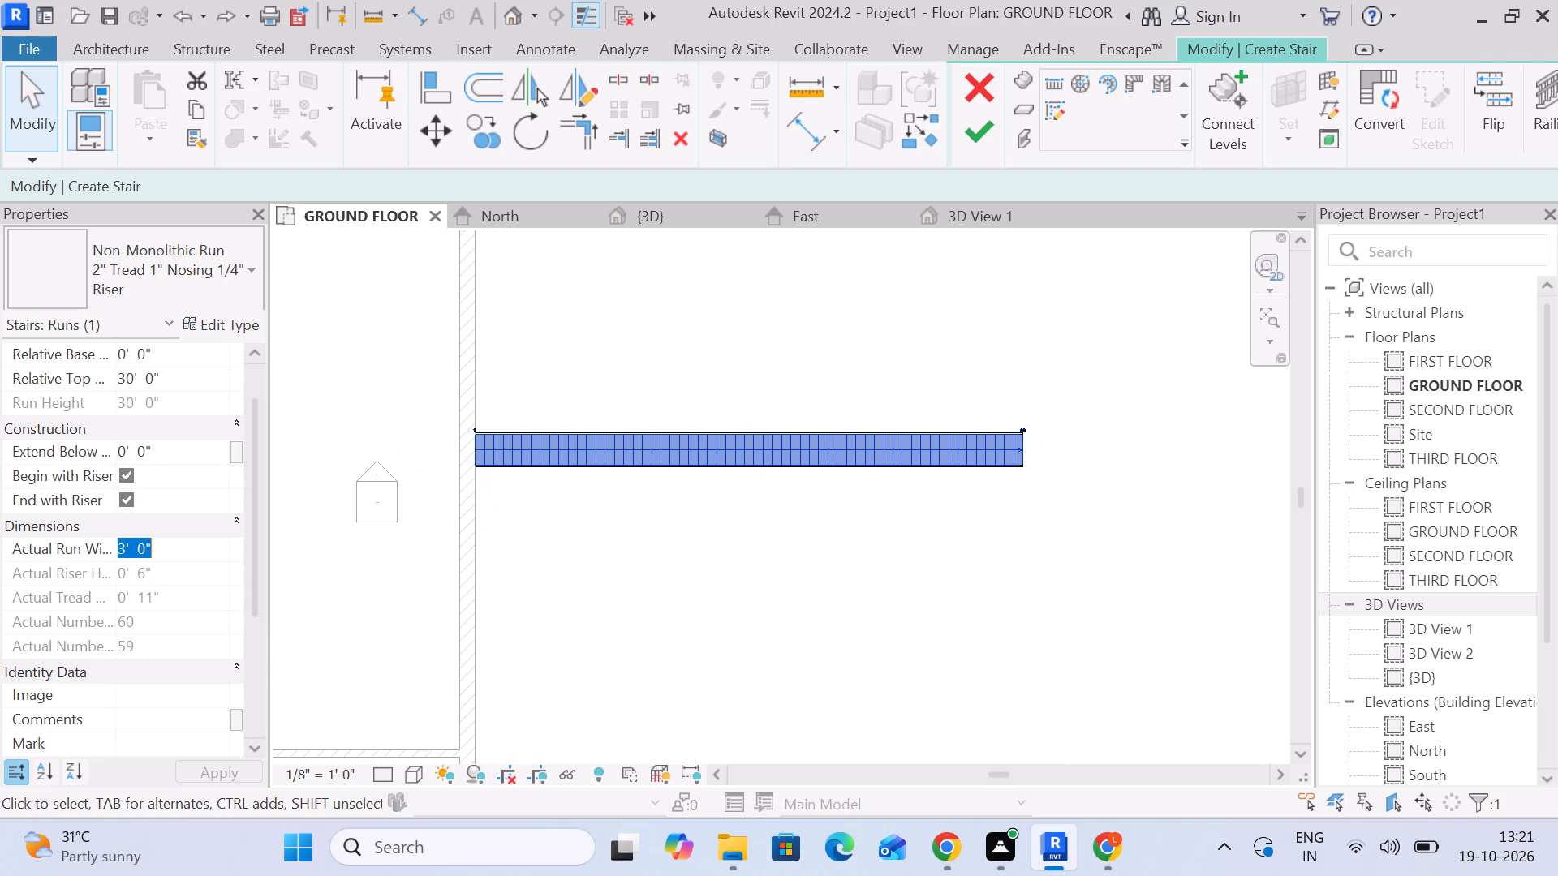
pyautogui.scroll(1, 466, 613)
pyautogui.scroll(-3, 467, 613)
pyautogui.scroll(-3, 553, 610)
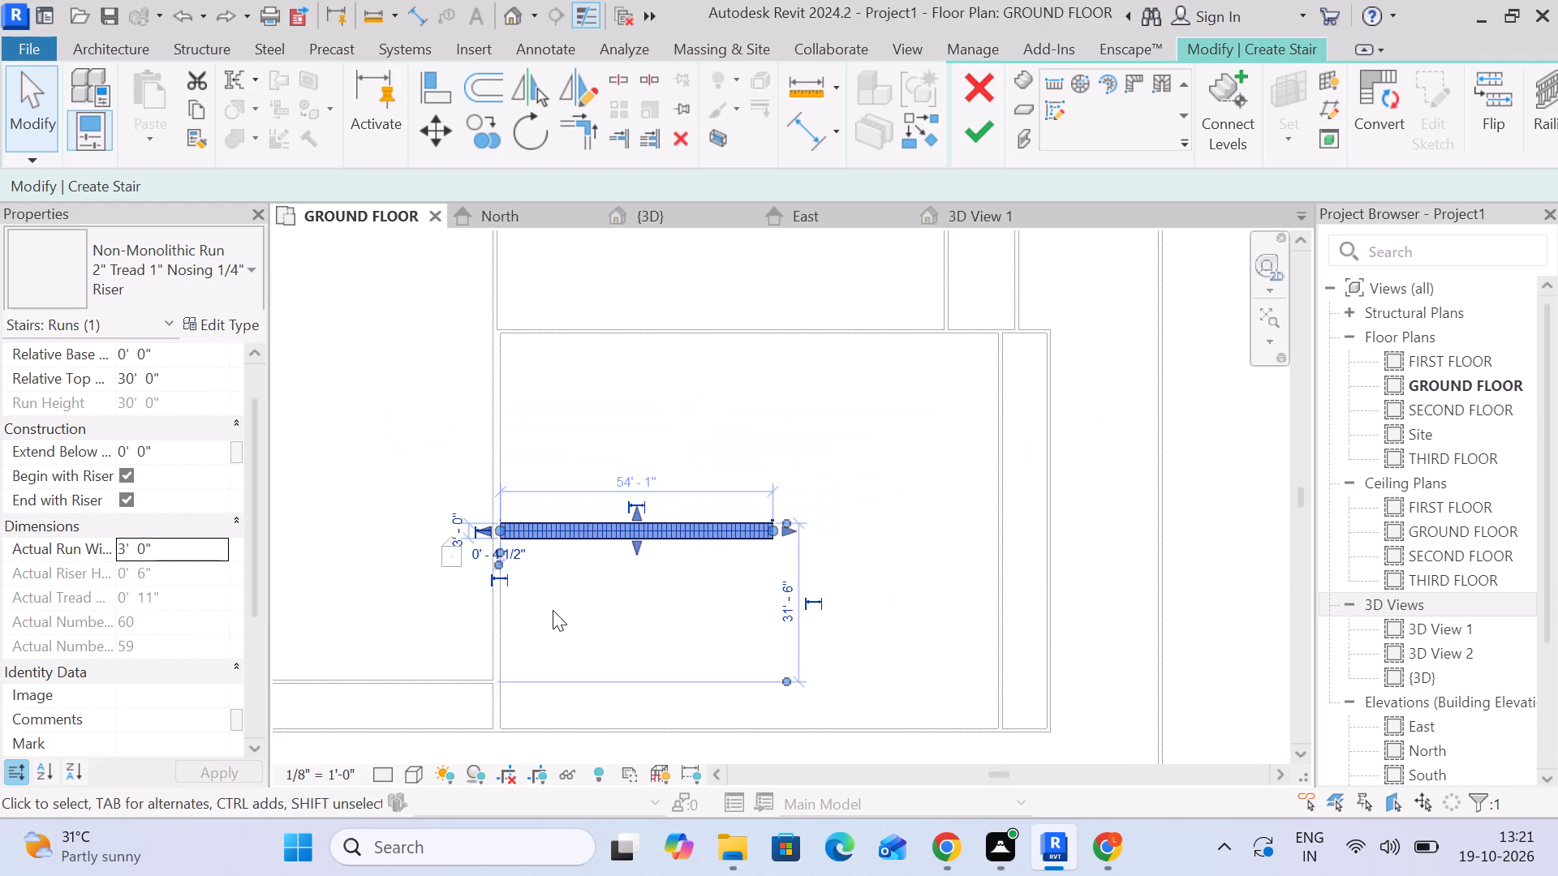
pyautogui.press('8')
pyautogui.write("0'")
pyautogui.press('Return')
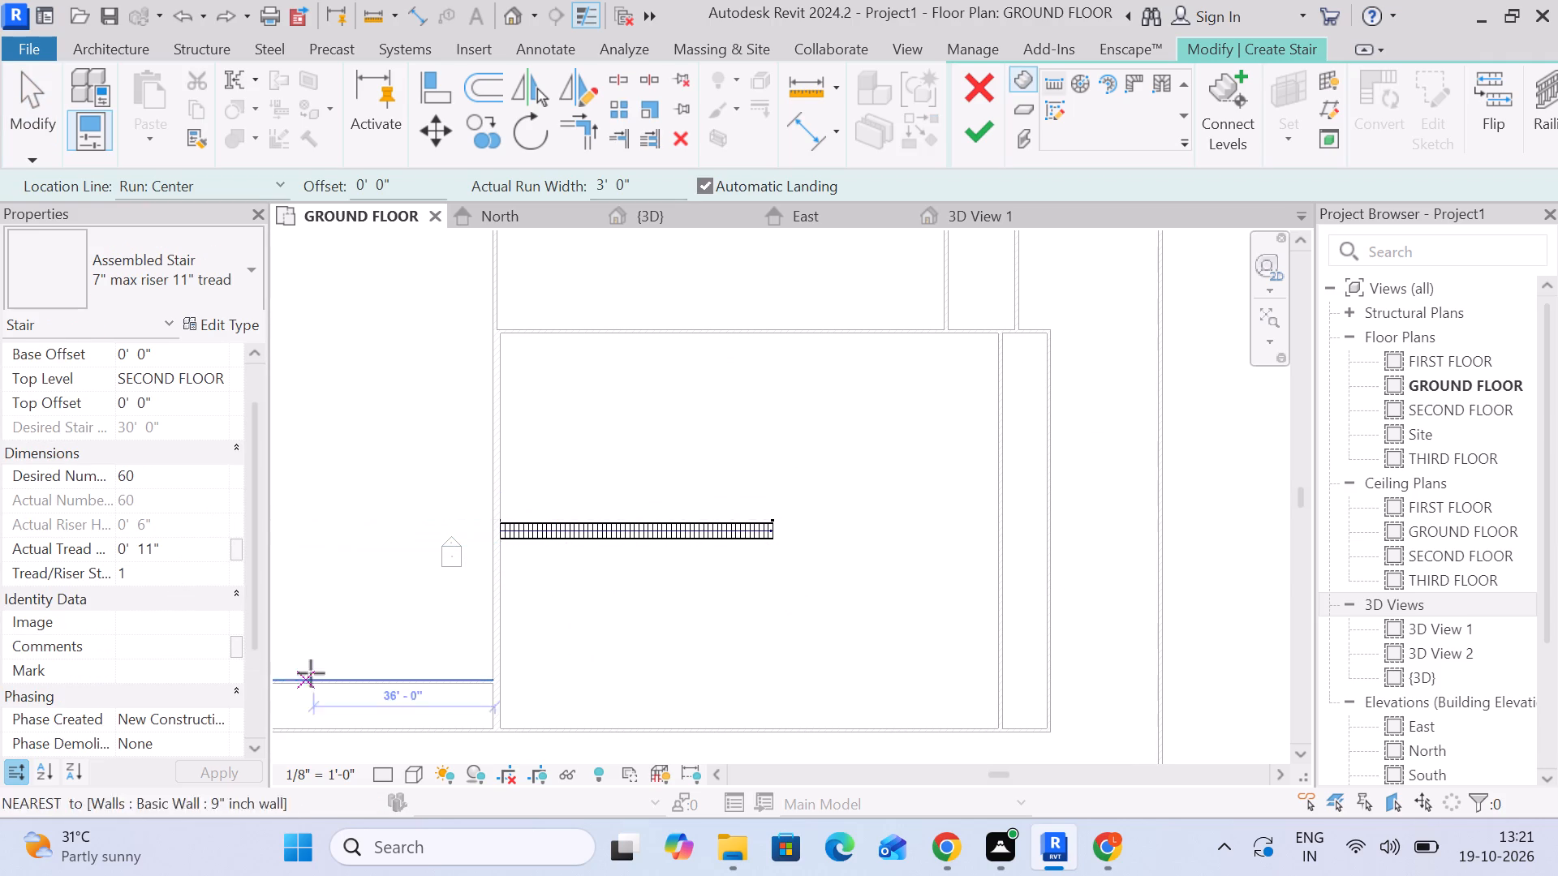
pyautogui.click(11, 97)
# Set the stair run's actual run width to 80'.
pyautogui.click(605, 522)
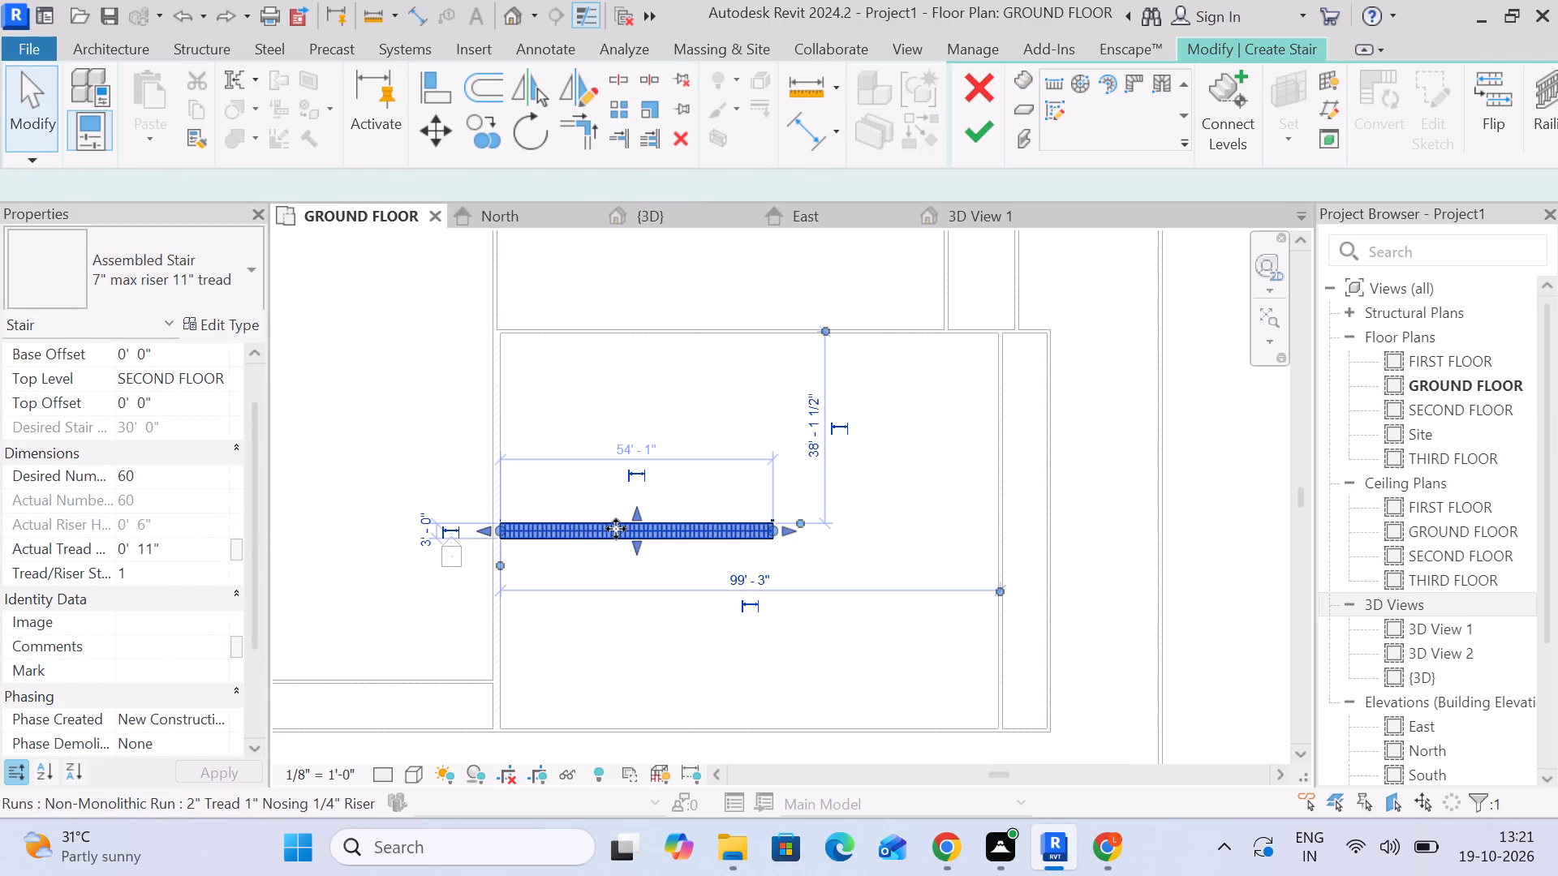
pyautogui.click(180, 554)
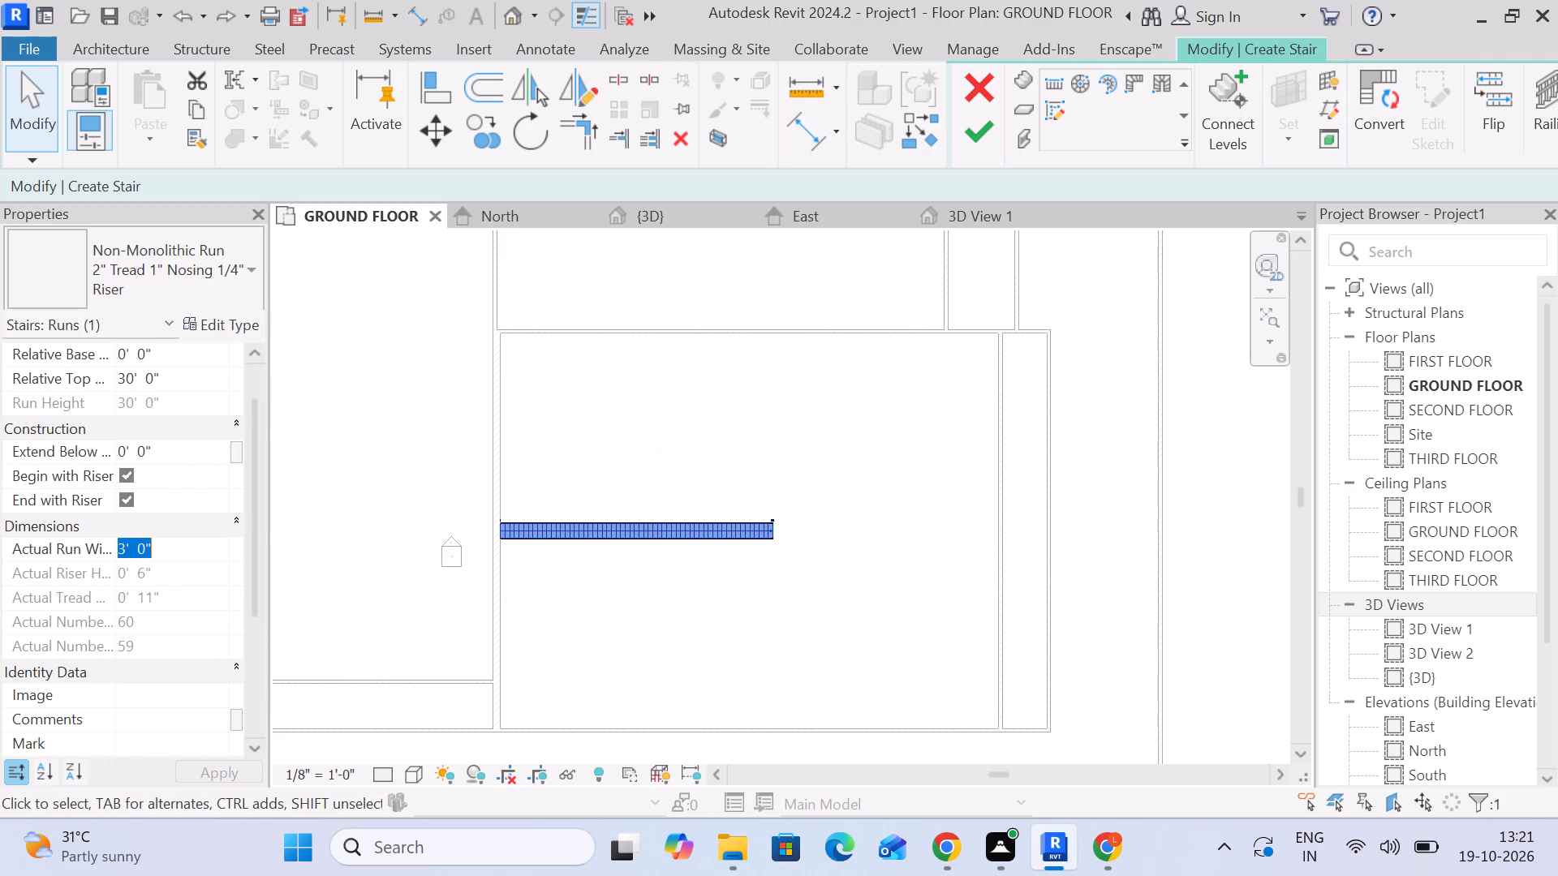
pyautogui.write("80'")
pyautogui.press('Return')
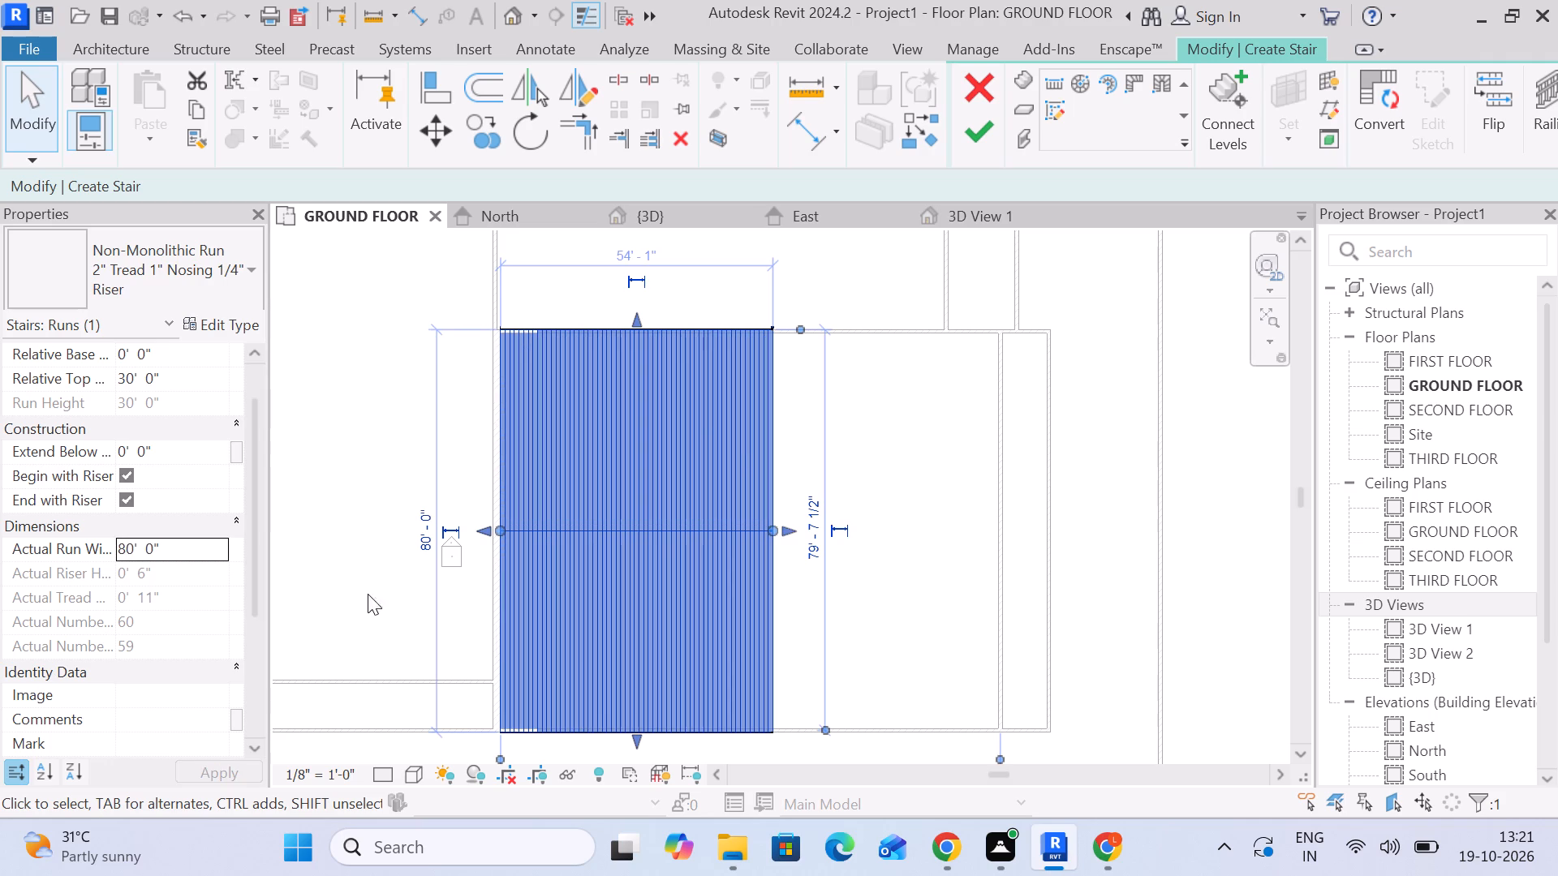
# Pull the run's north edge back to the inner face of the room's north wall, giving a run width of 79' 3".
pyautogui.scroll(1, 733, 306)
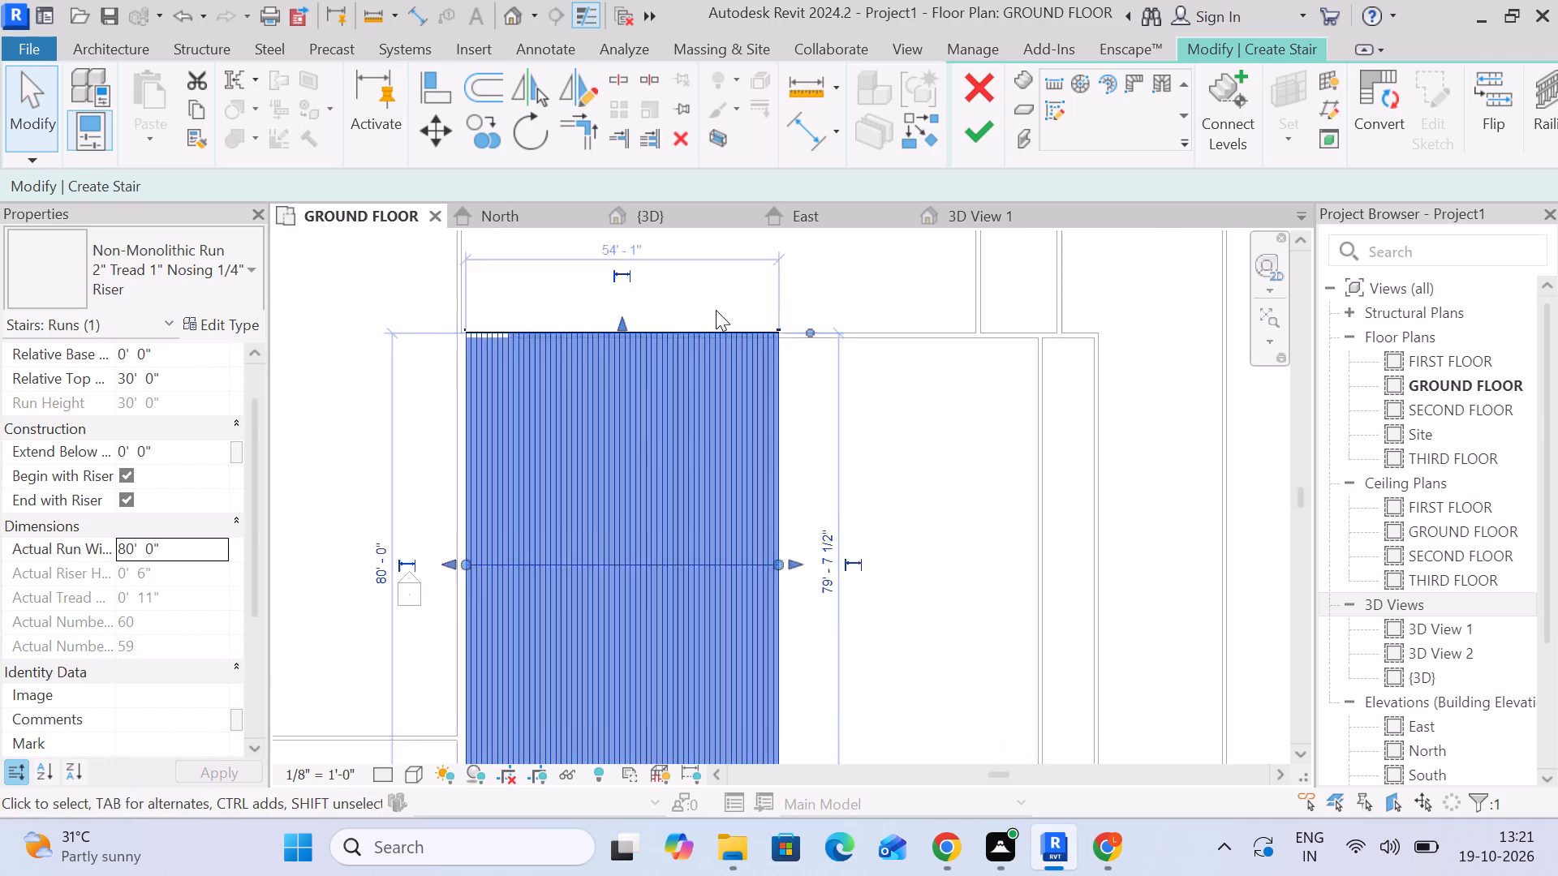
pyautogui.scroll(2, 716, 310)
pyautogui.scroll(3, 618, 319)
pyautogui.moveTo(667, 336); pyautogui.dragTo(918, 303, button='middle')
pyautogui.moveTo(831, 311); pyautogui.dragTo(830, 316)
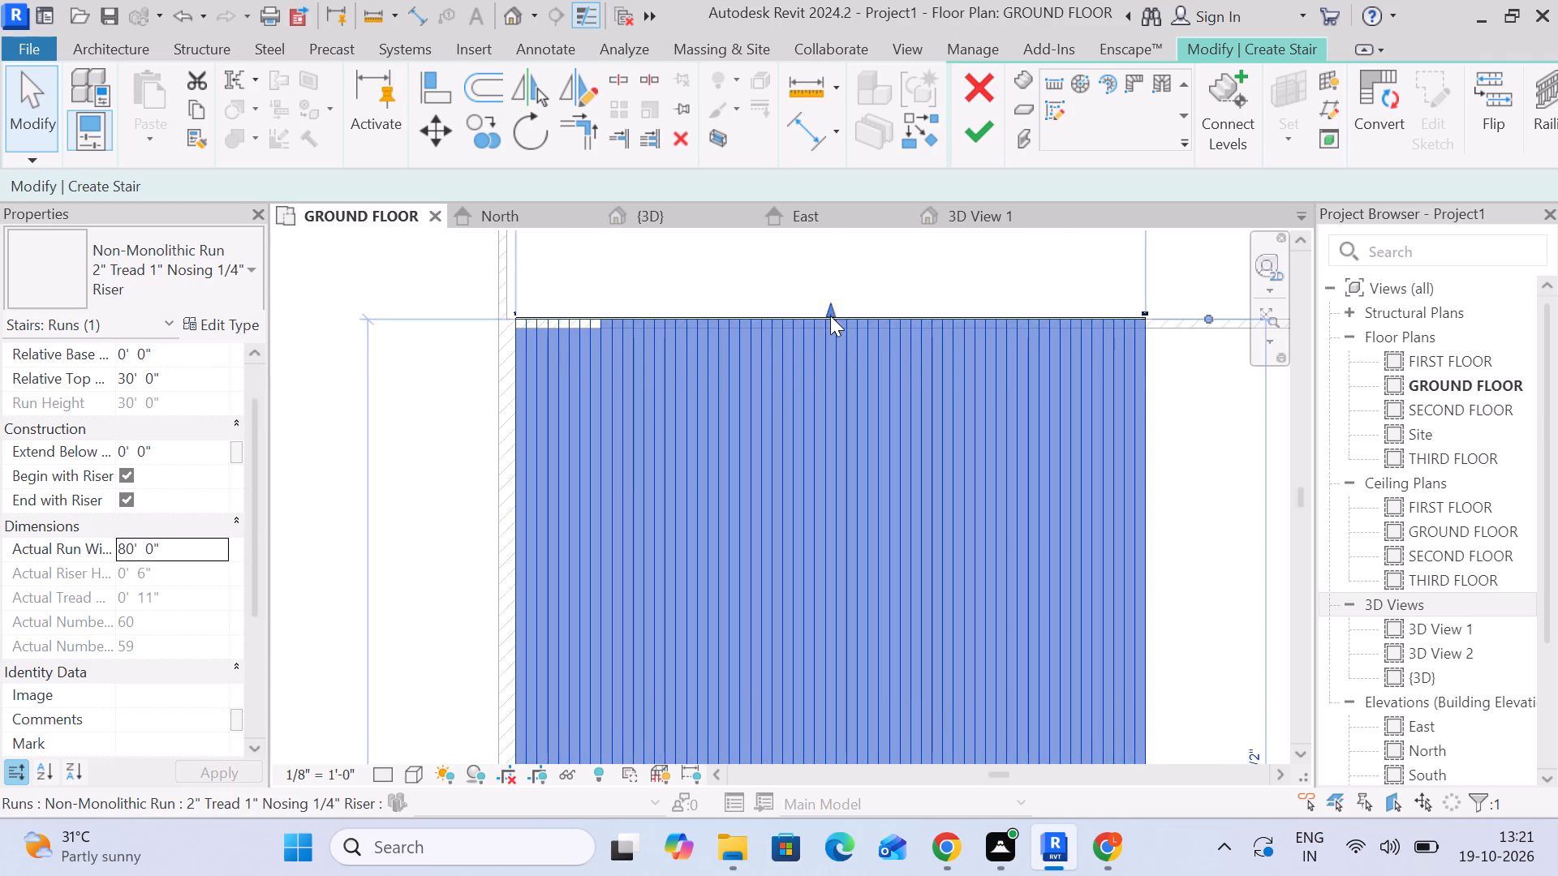
pyautogui.moveTo(830, 316); pyautogui.dragTo(828, 323)
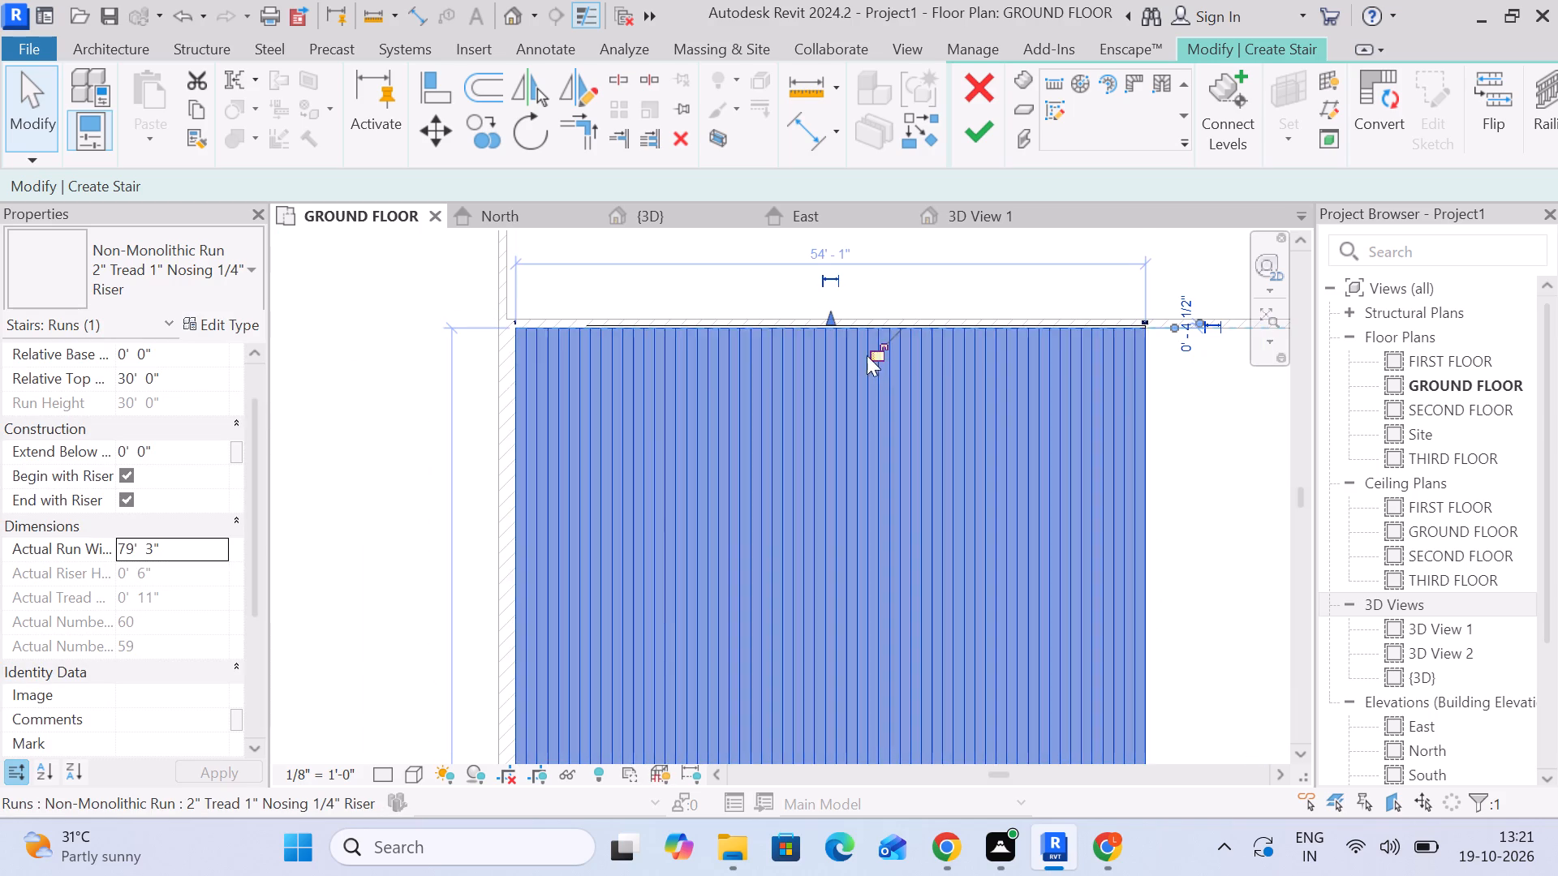
pyautogui.scroll(7, 815, 299)
pyautogui.click(845, 344)
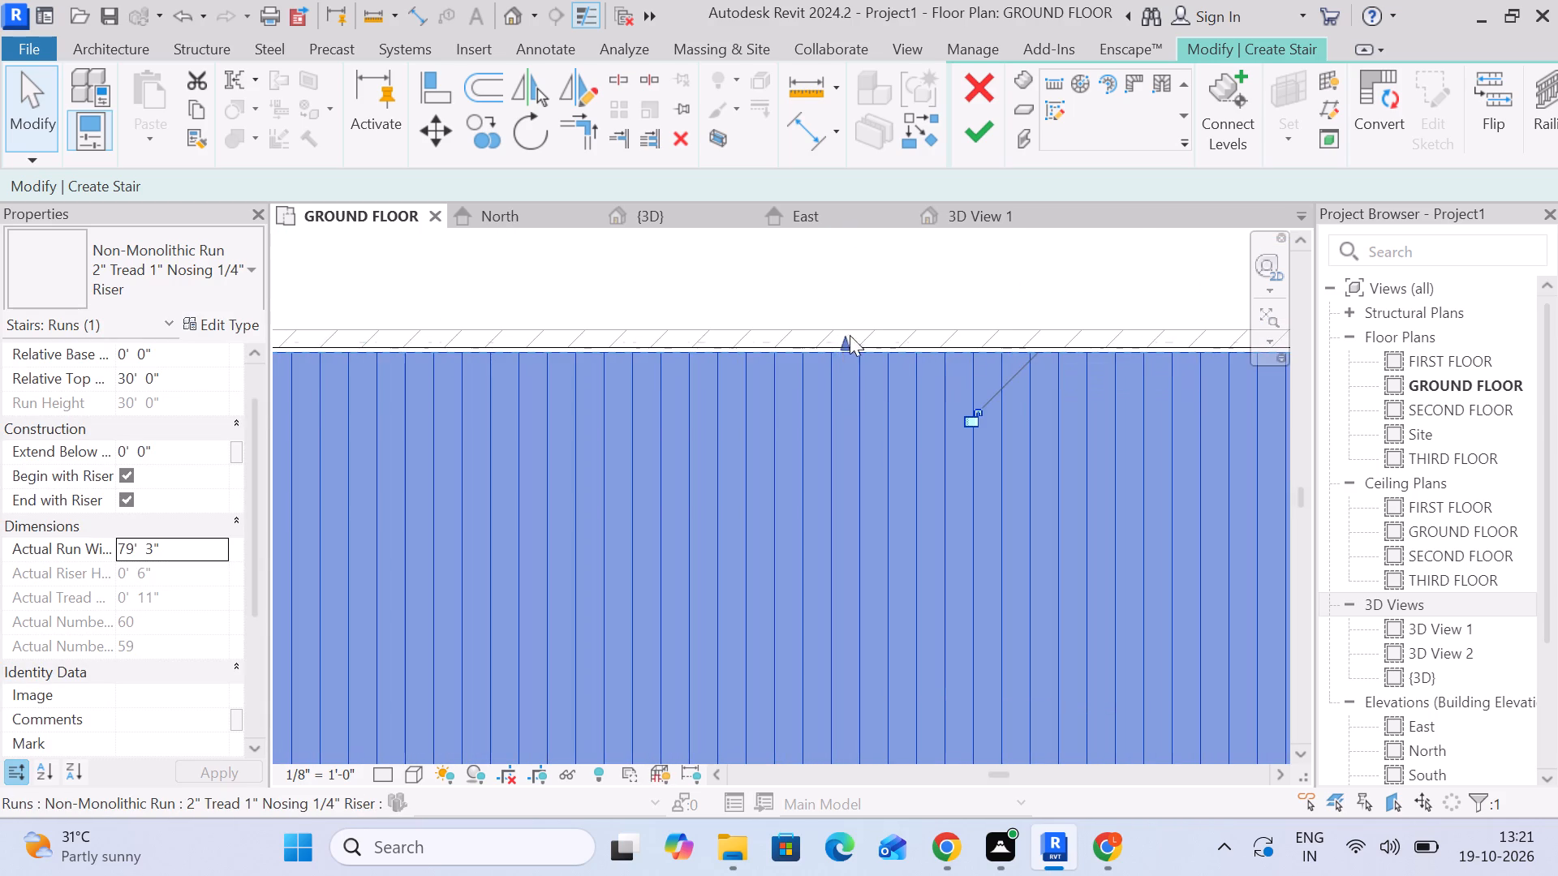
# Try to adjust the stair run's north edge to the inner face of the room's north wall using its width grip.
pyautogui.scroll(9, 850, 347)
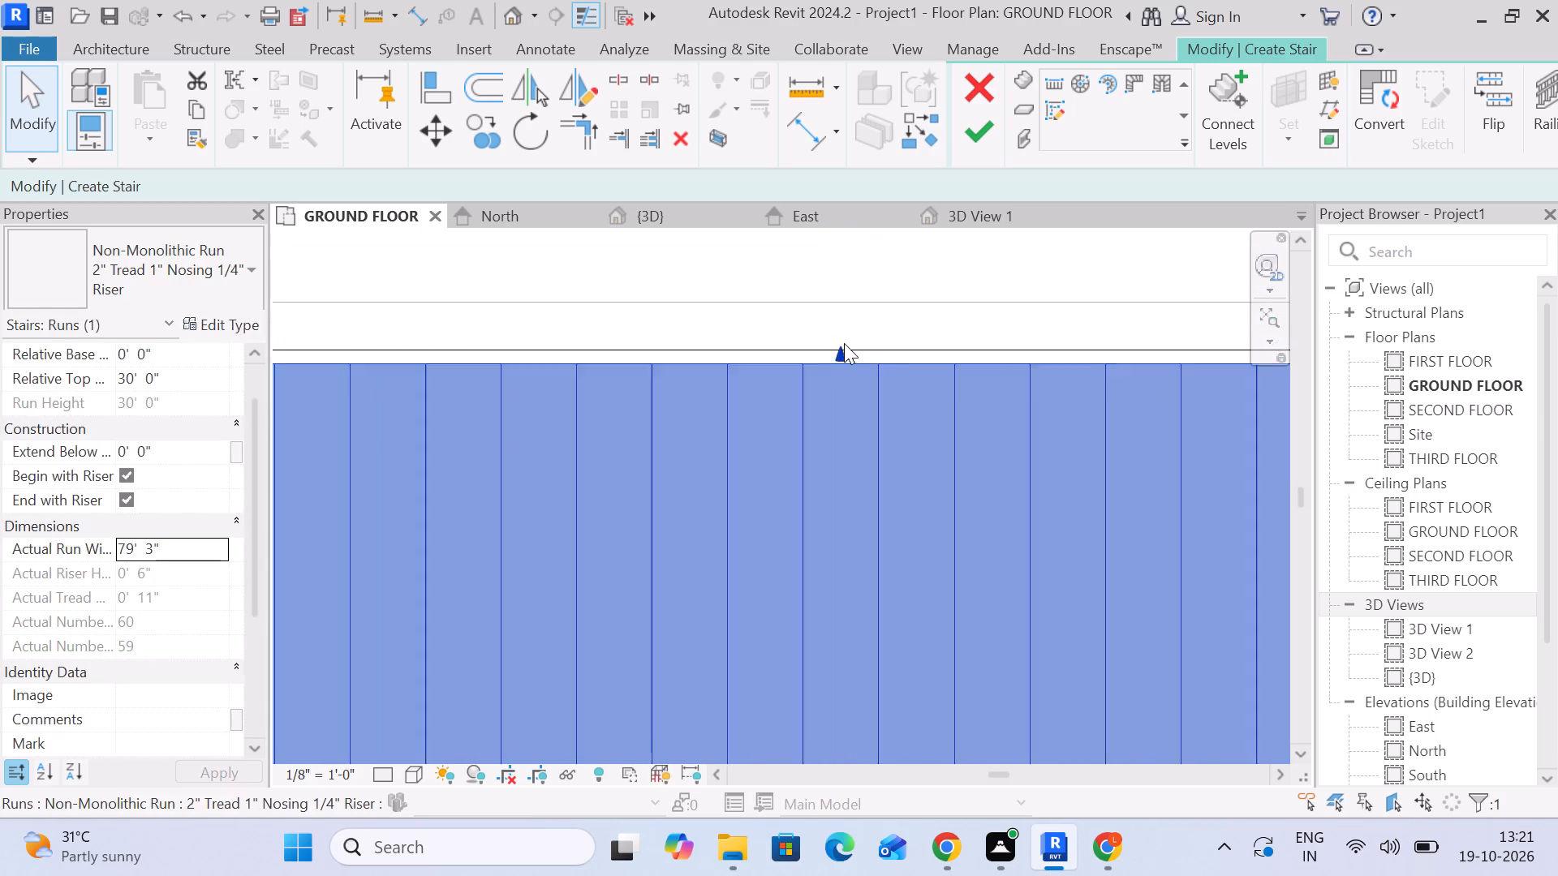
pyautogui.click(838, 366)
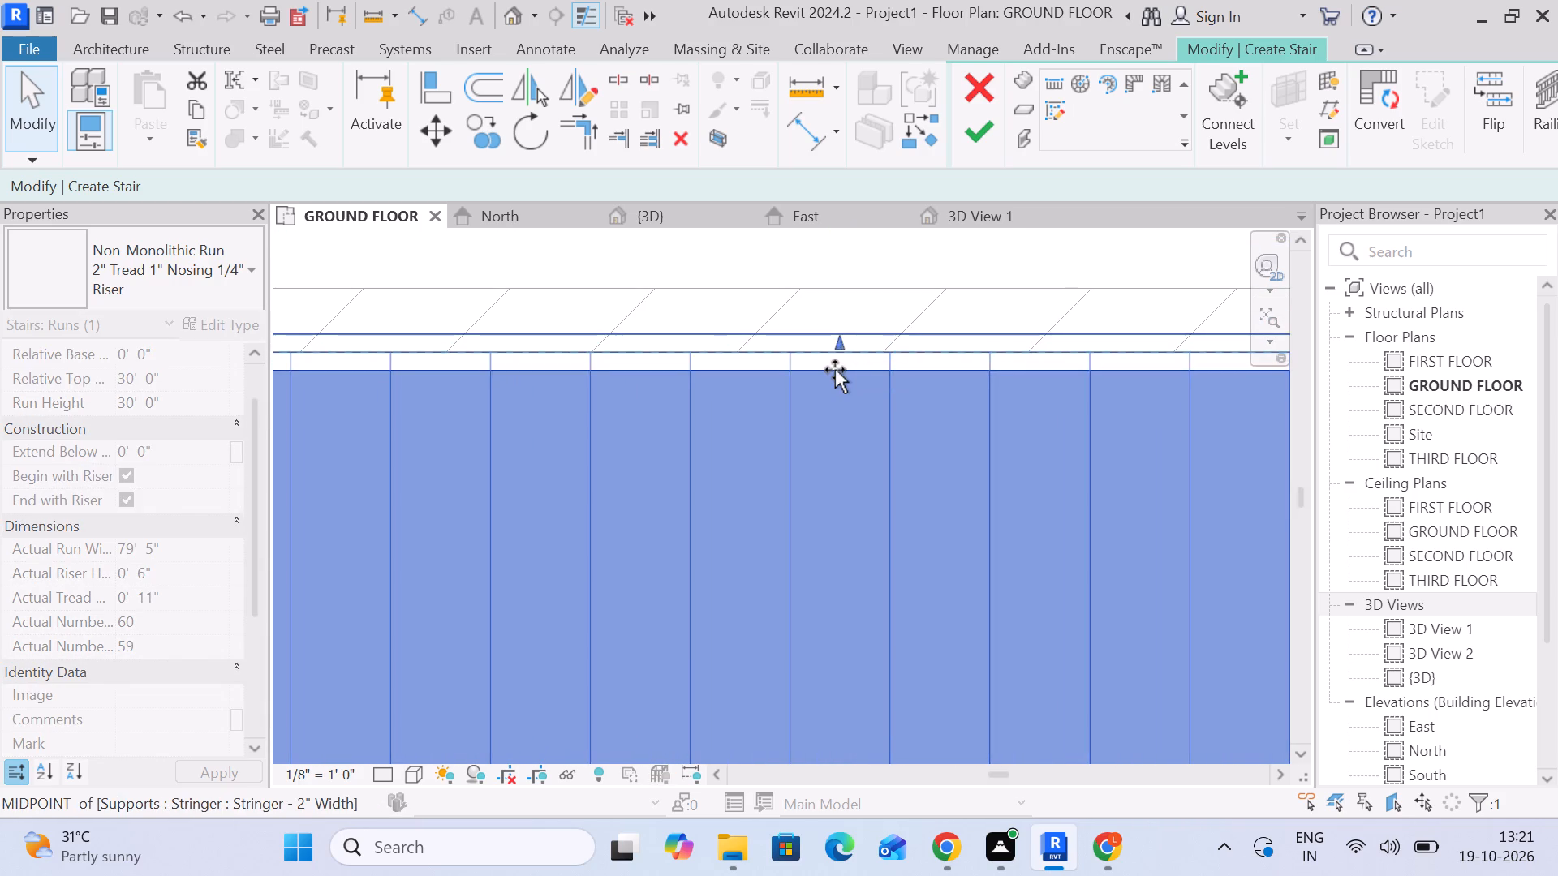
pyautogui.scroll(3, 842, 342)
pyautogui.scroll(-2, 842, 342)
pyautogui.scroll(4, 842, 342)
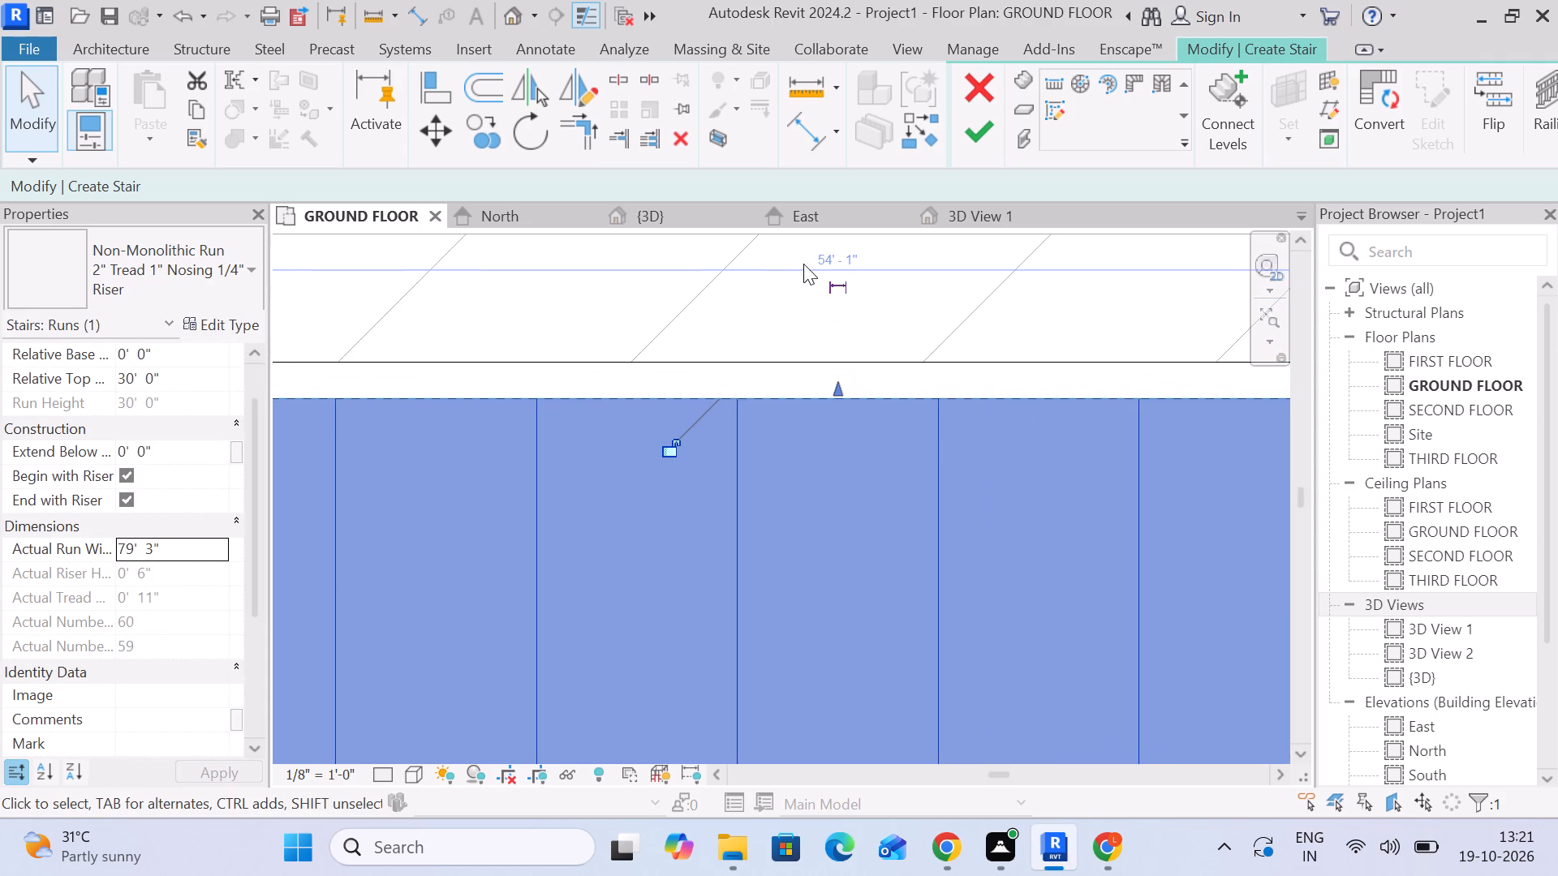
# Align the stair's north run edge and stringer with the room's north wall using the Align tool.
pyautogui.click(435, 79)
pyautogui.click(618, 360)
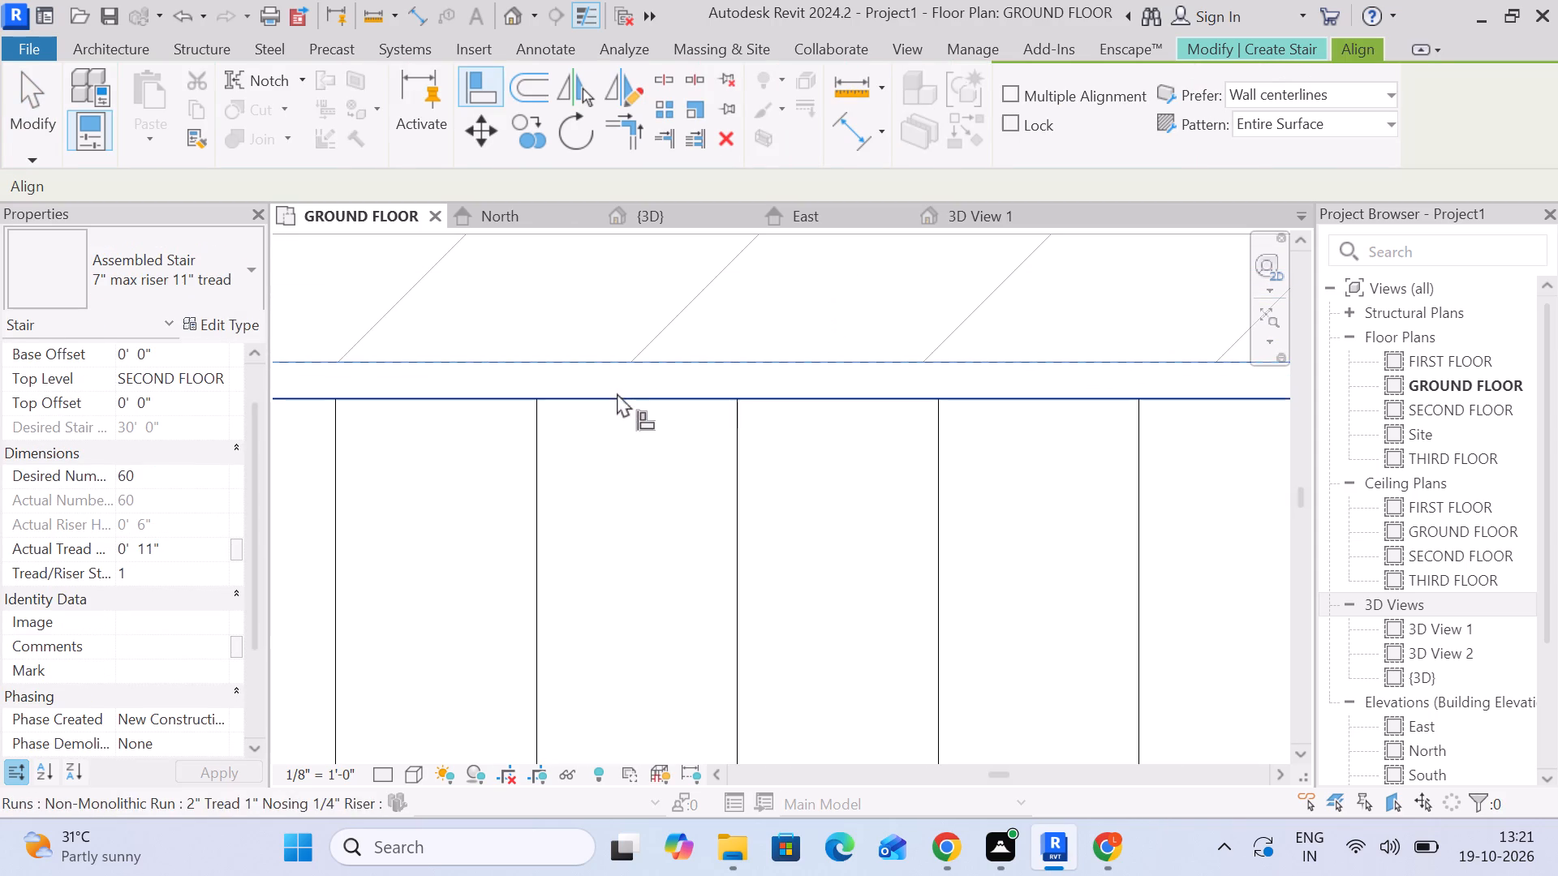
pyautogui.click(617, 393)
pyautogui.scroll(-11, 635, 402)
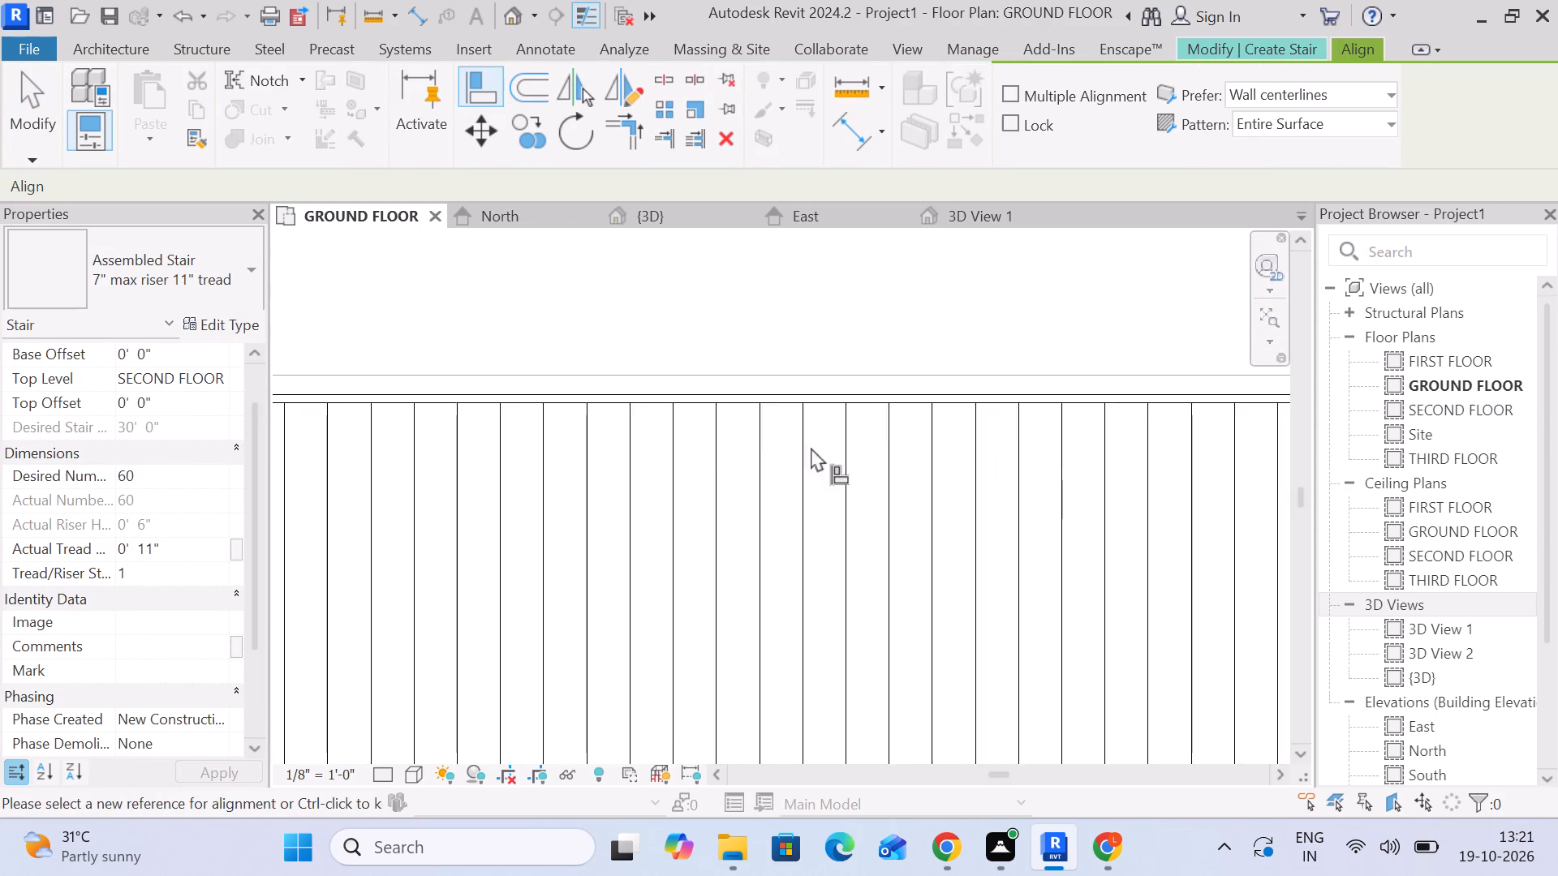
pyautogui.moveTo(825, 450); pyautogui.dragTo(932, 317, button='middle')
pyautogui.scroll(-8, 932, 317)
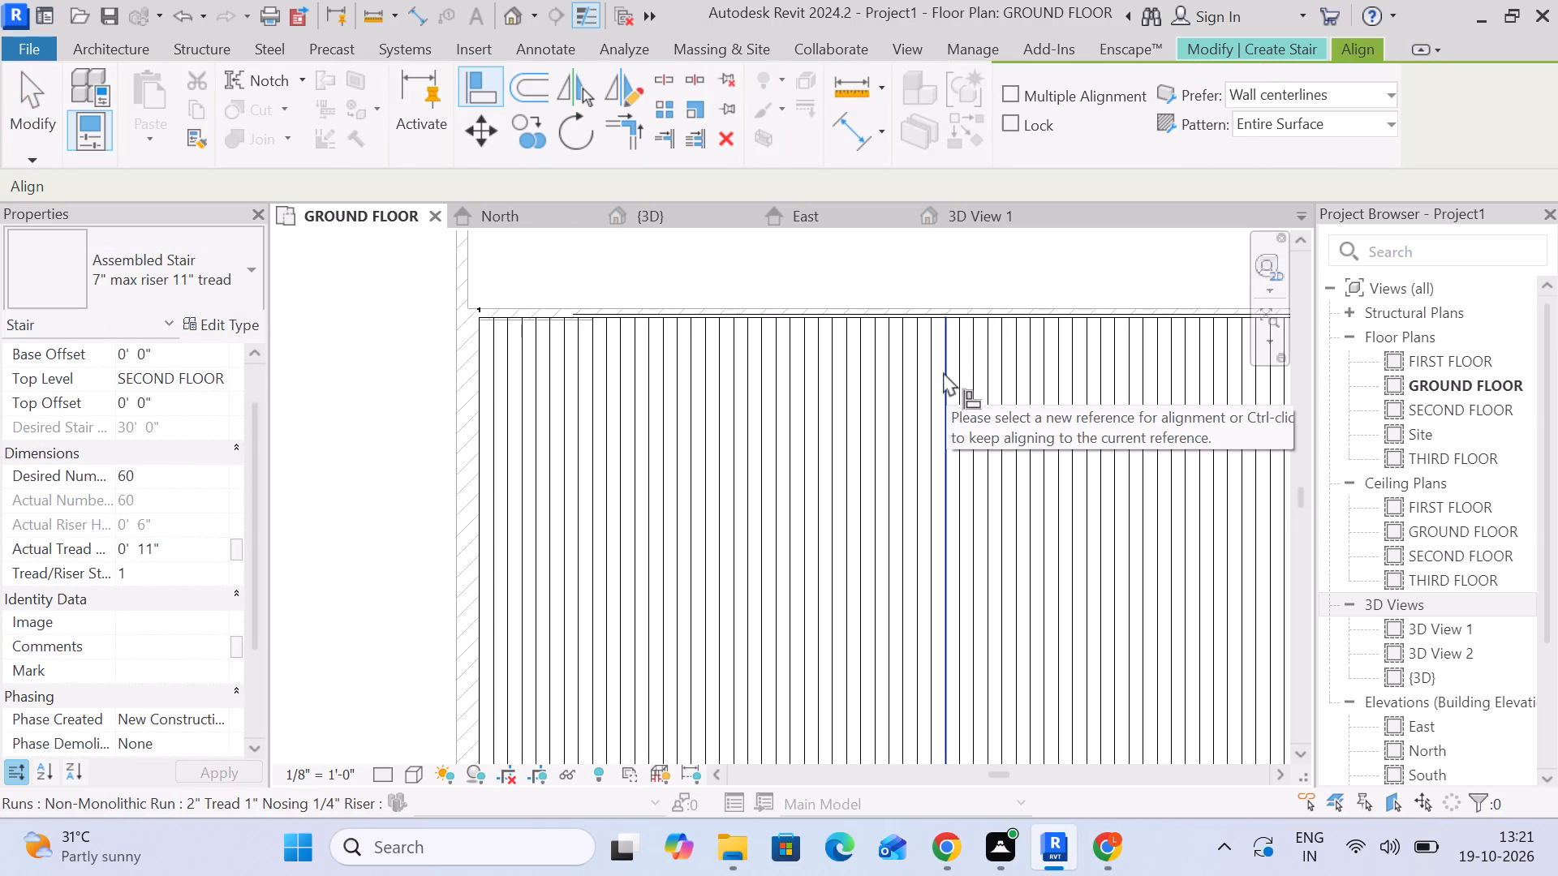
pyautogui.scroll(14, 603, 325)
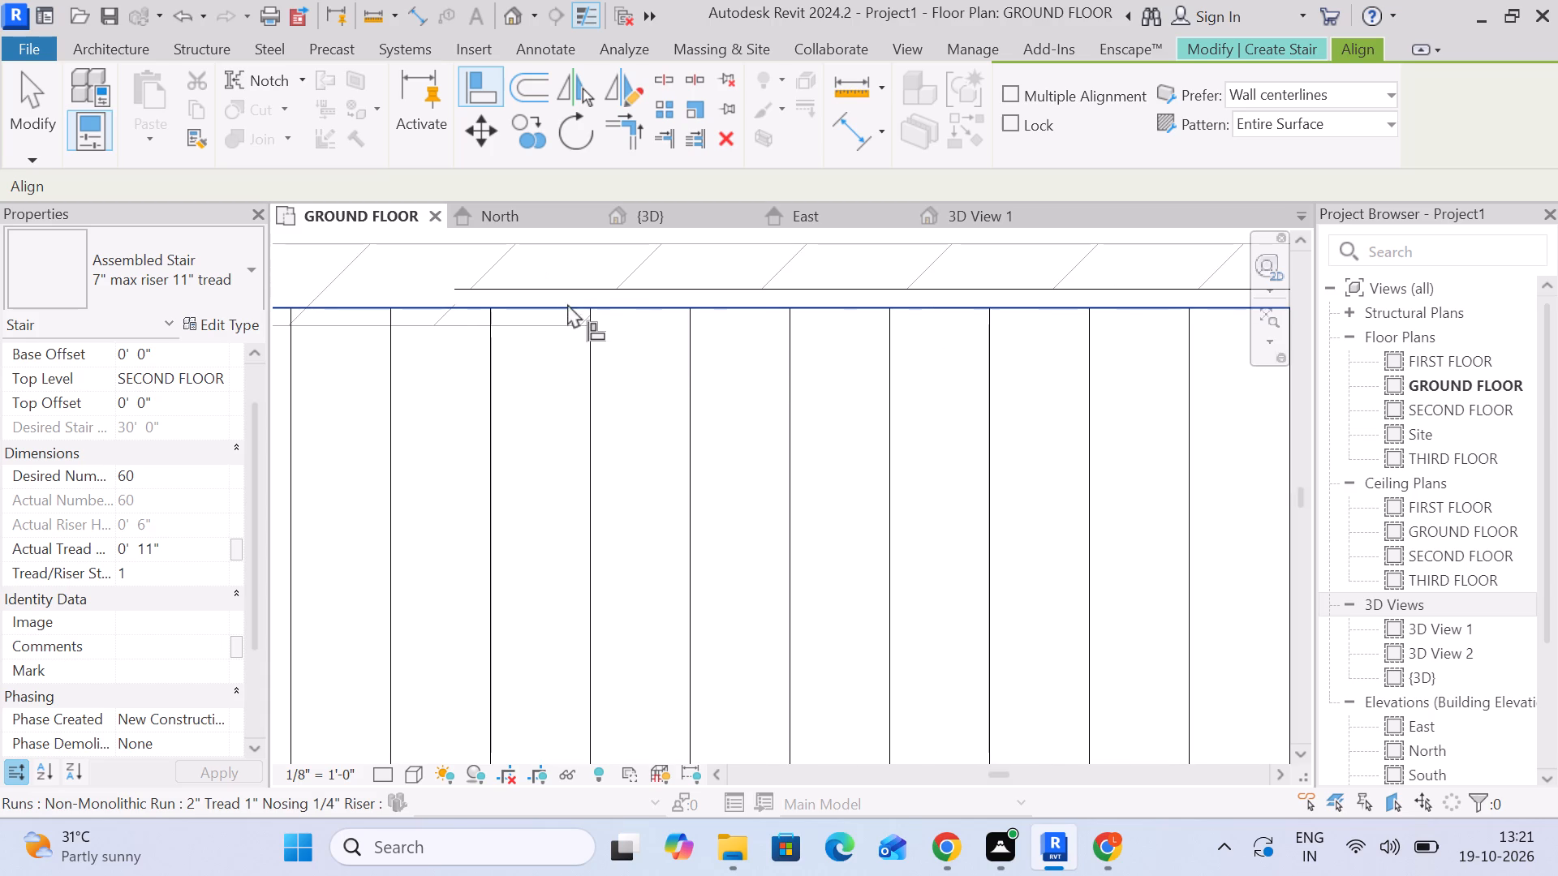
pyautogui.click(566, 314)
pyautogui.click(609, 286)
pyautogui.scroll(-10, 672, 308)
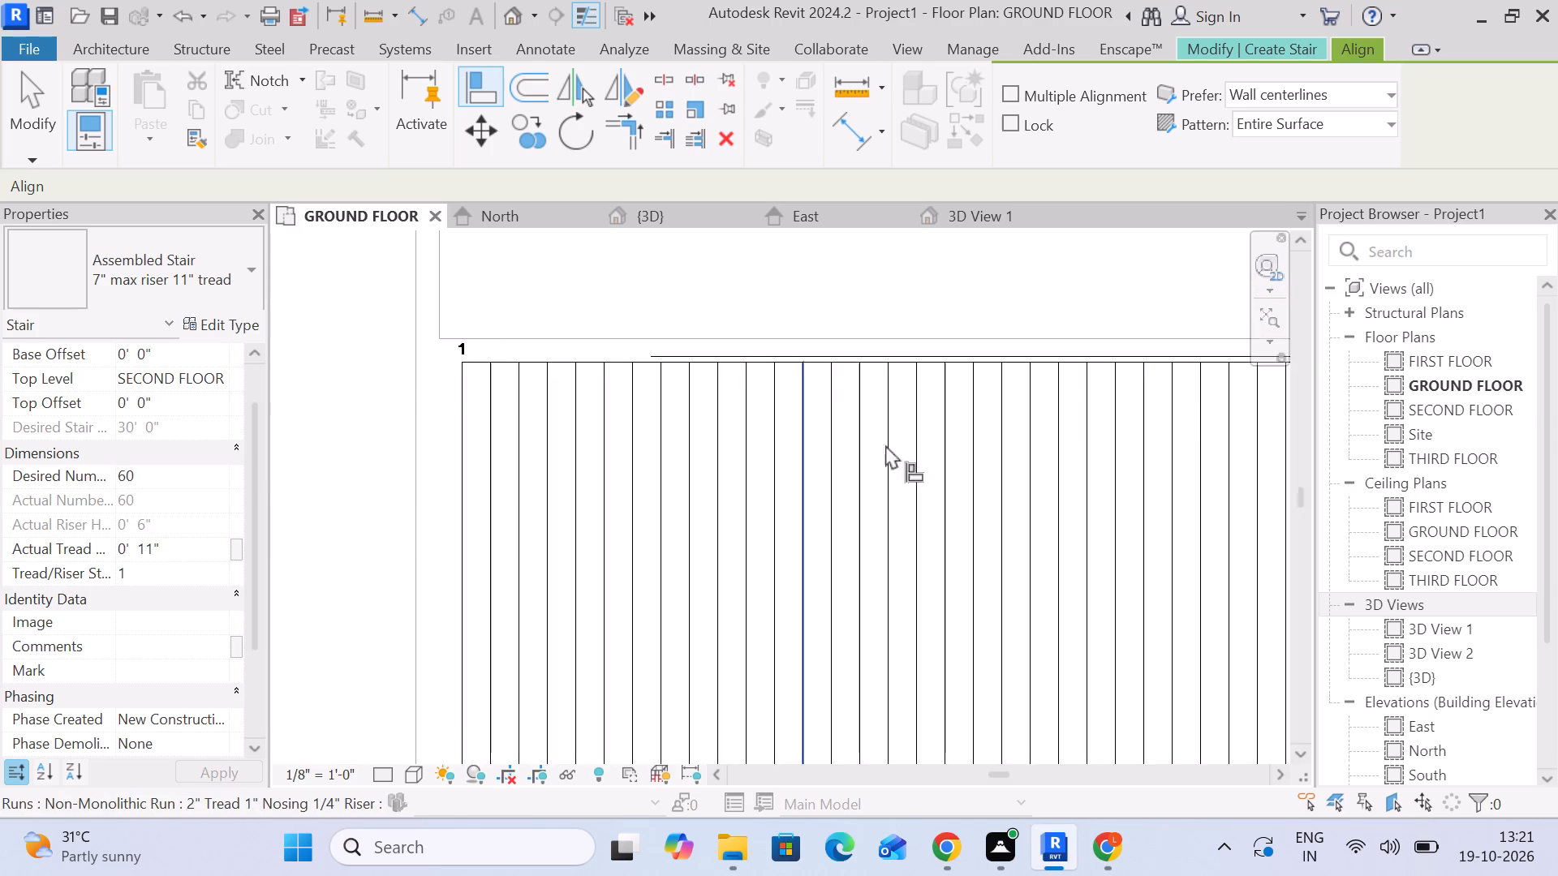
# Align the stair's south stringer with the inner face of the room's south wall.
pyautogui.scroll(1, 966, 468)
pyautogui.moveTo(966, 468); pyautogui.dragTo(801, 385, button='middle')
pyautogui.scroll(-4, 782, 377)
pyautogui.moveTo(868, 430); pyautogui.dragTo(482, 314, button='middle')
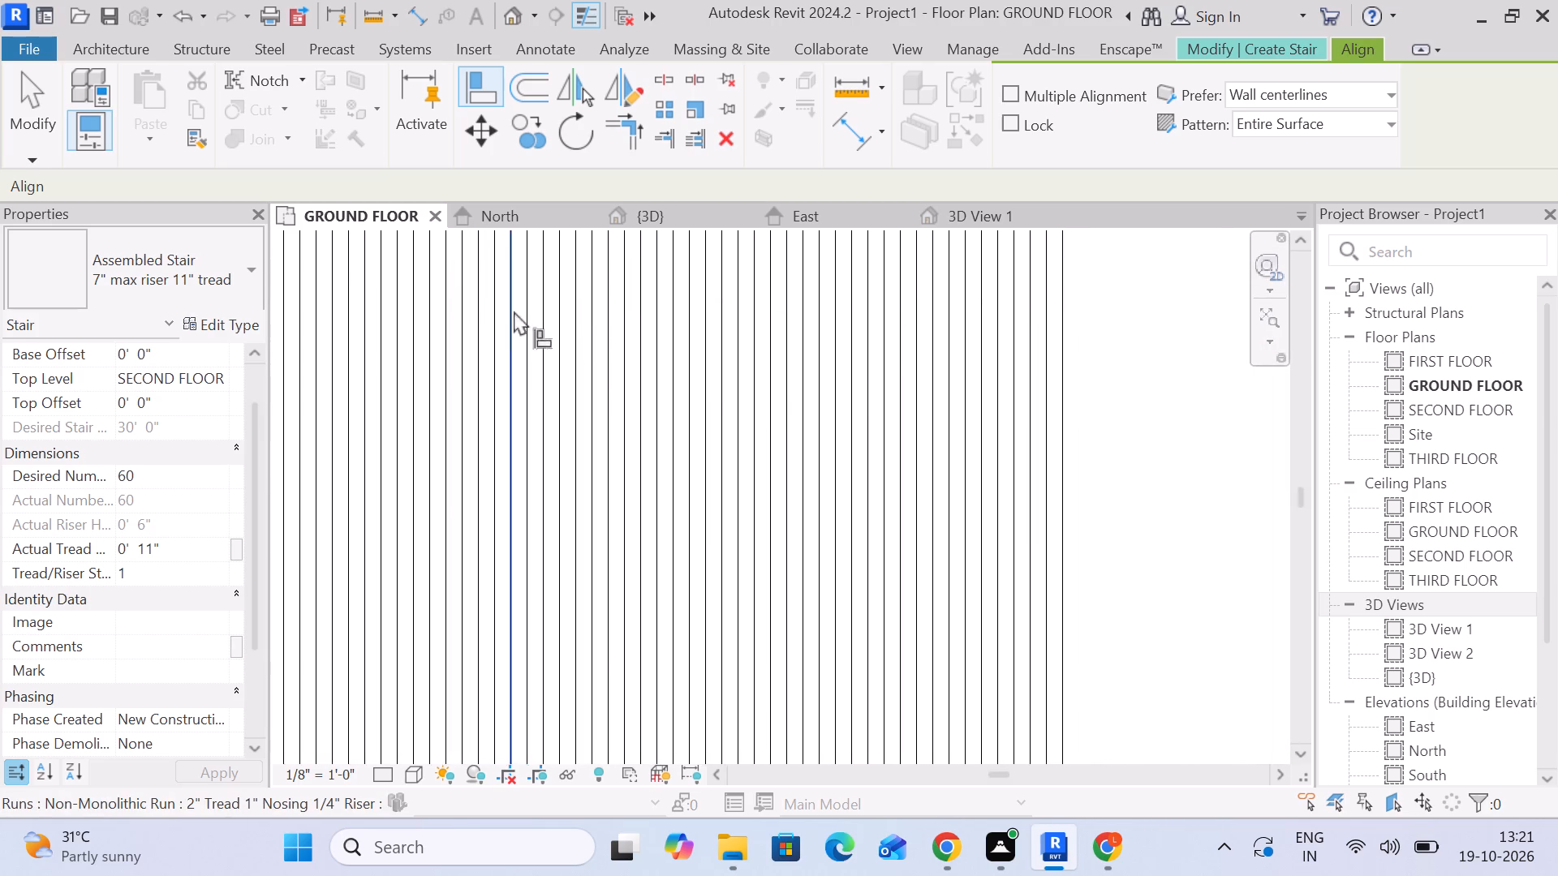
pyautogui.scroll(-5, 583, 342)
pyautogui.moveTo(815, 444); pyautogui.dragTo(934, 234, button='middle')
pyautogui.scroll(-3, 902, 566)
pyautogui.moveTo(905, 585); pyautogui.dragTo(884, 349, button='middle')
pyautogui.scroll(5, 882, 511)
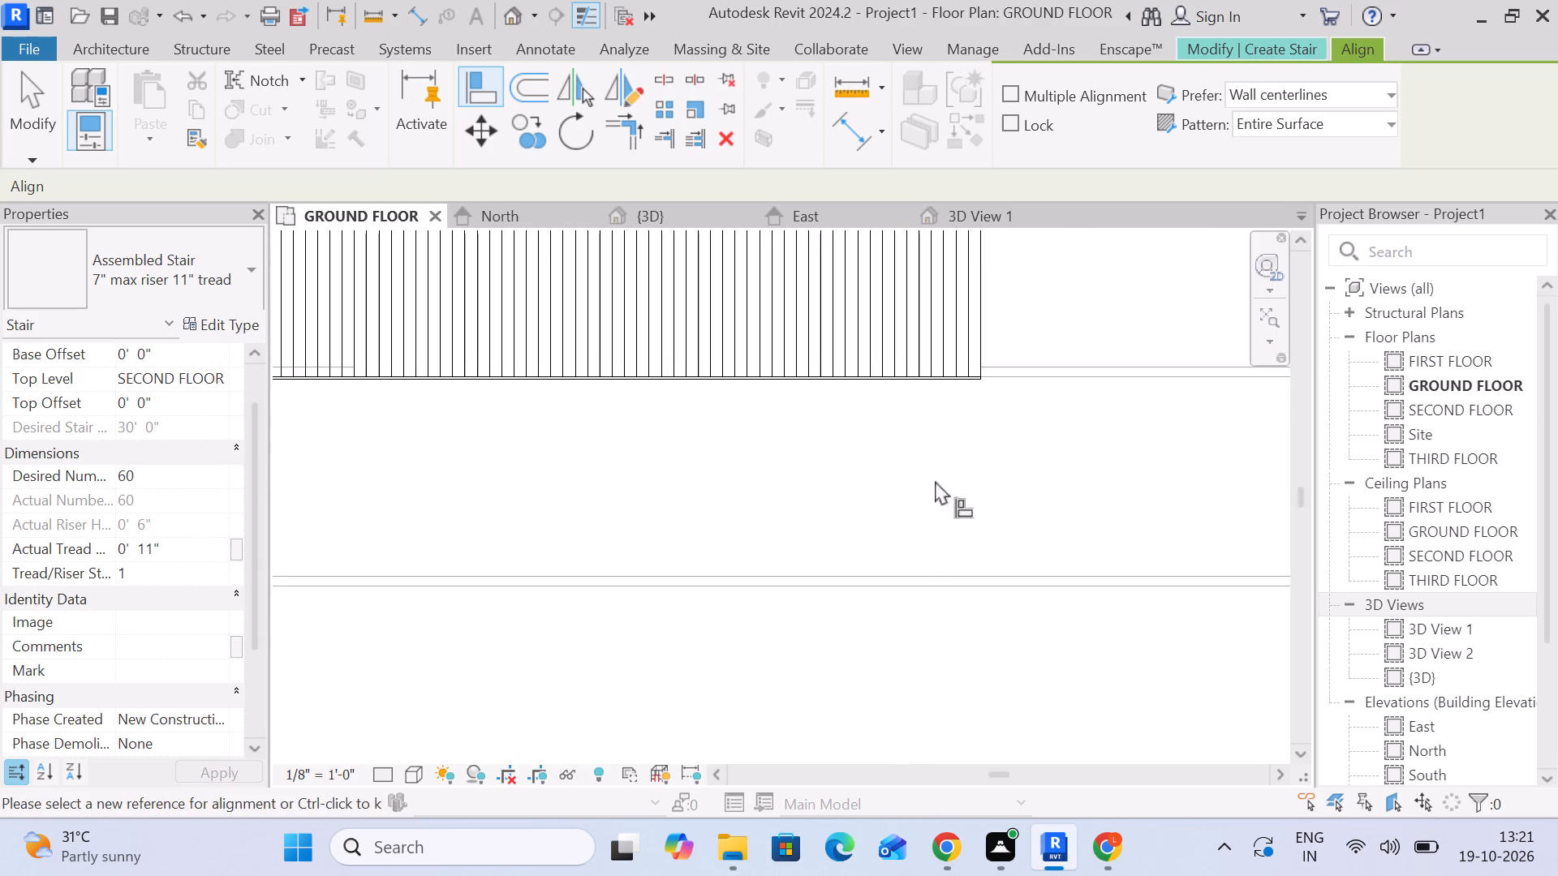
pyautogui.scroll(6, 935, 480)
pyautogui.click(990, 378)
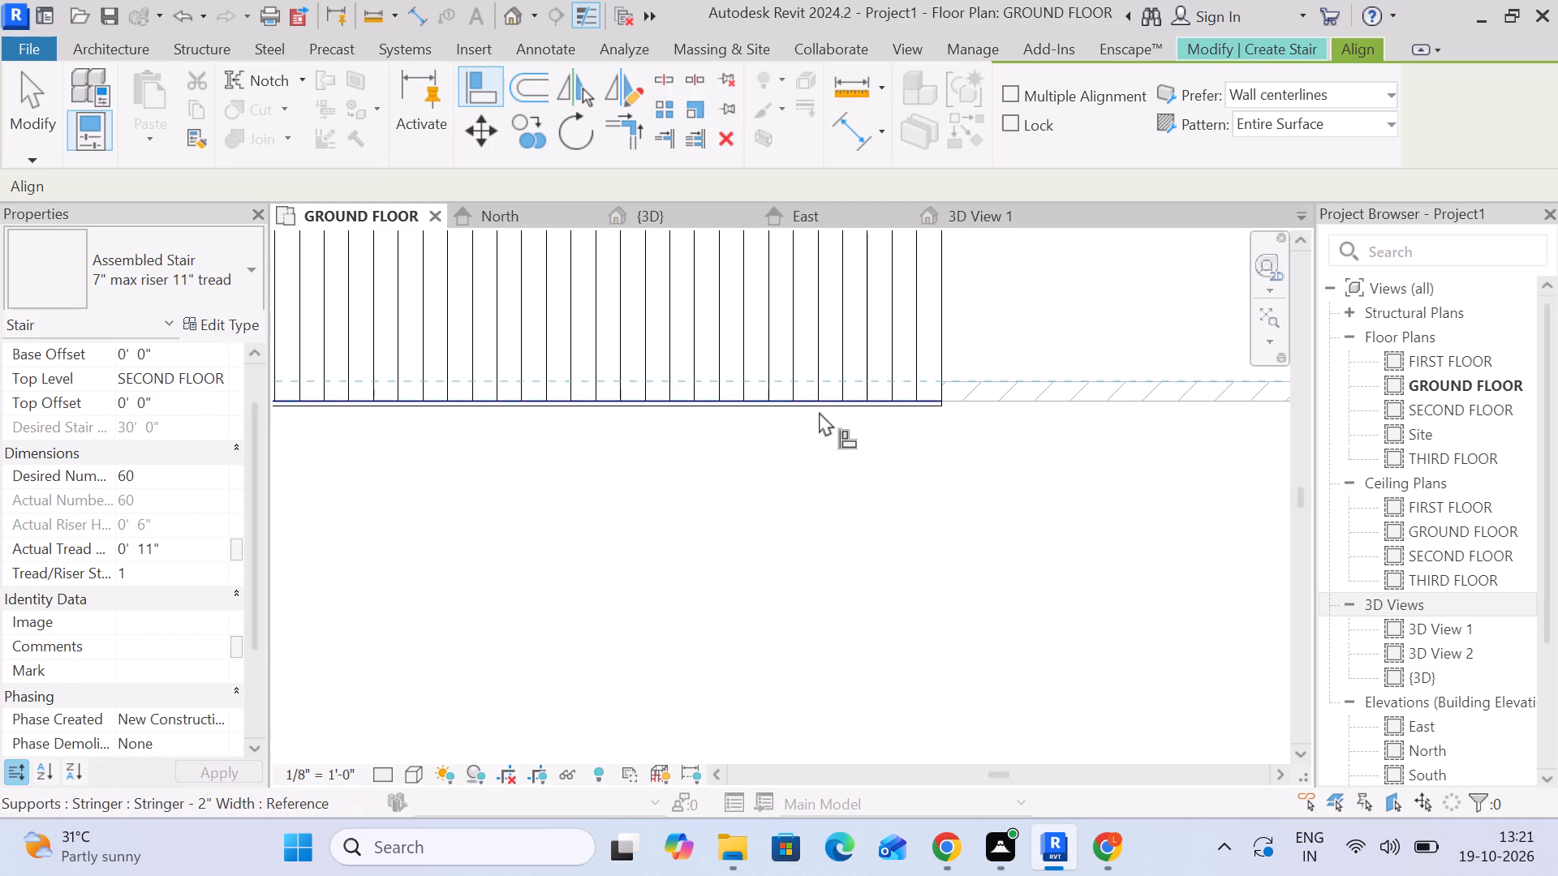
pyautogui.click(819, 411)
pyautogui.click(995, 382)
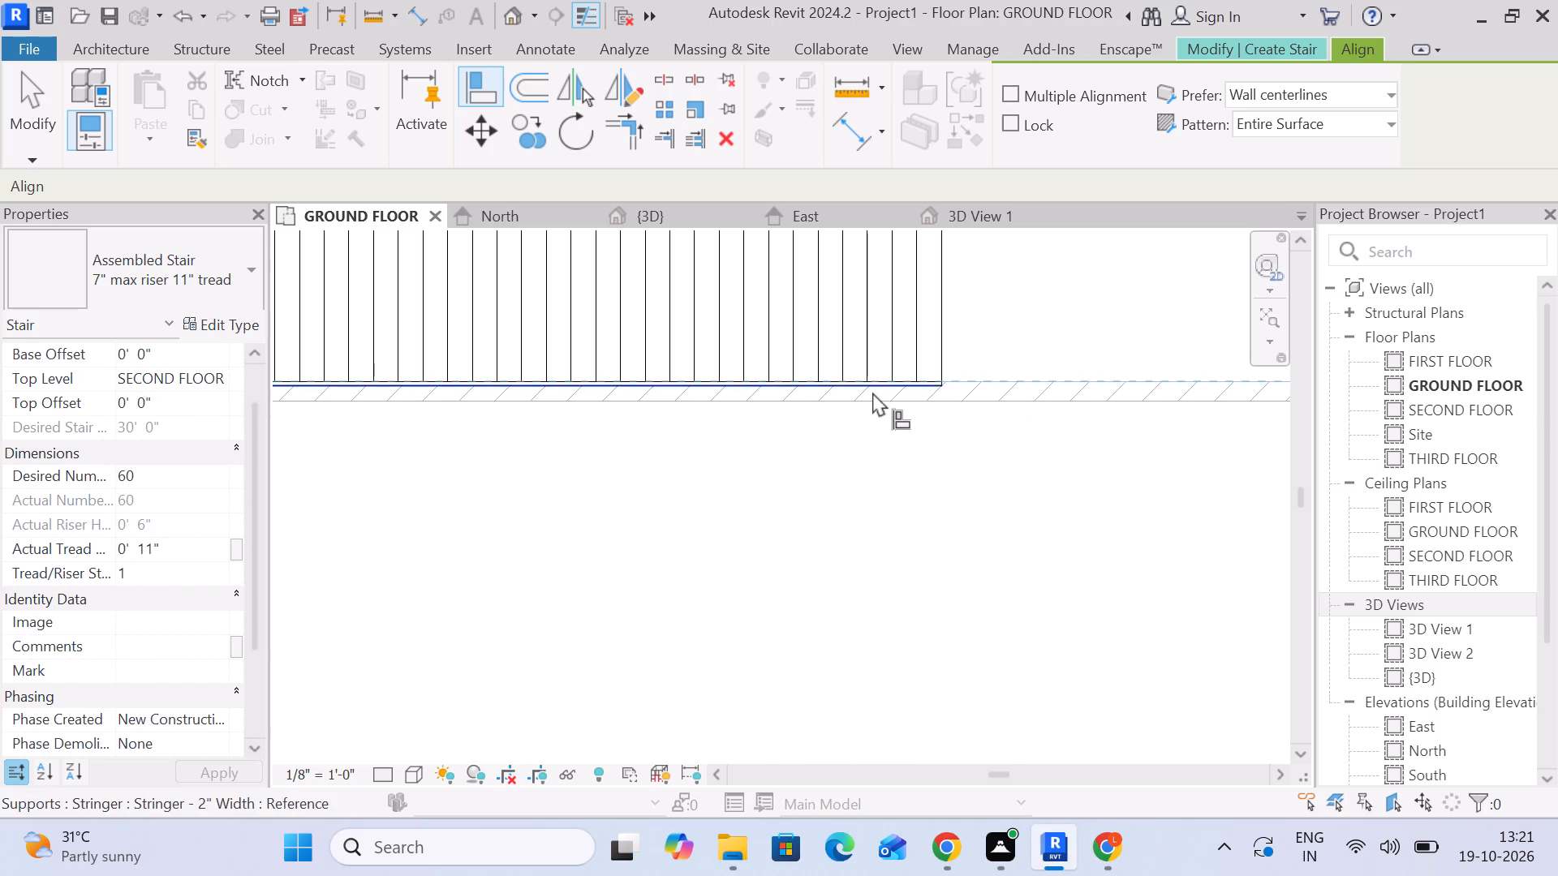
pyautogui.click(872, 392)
# Align the stair's north stringer with the inner face of the room's north wall and leave the Align tool.
pyautogui.scroll(-10, 661, 378)
pyautogui.moveTo(664, 411); pyautogui.dragTo(805, 642, button='middle')
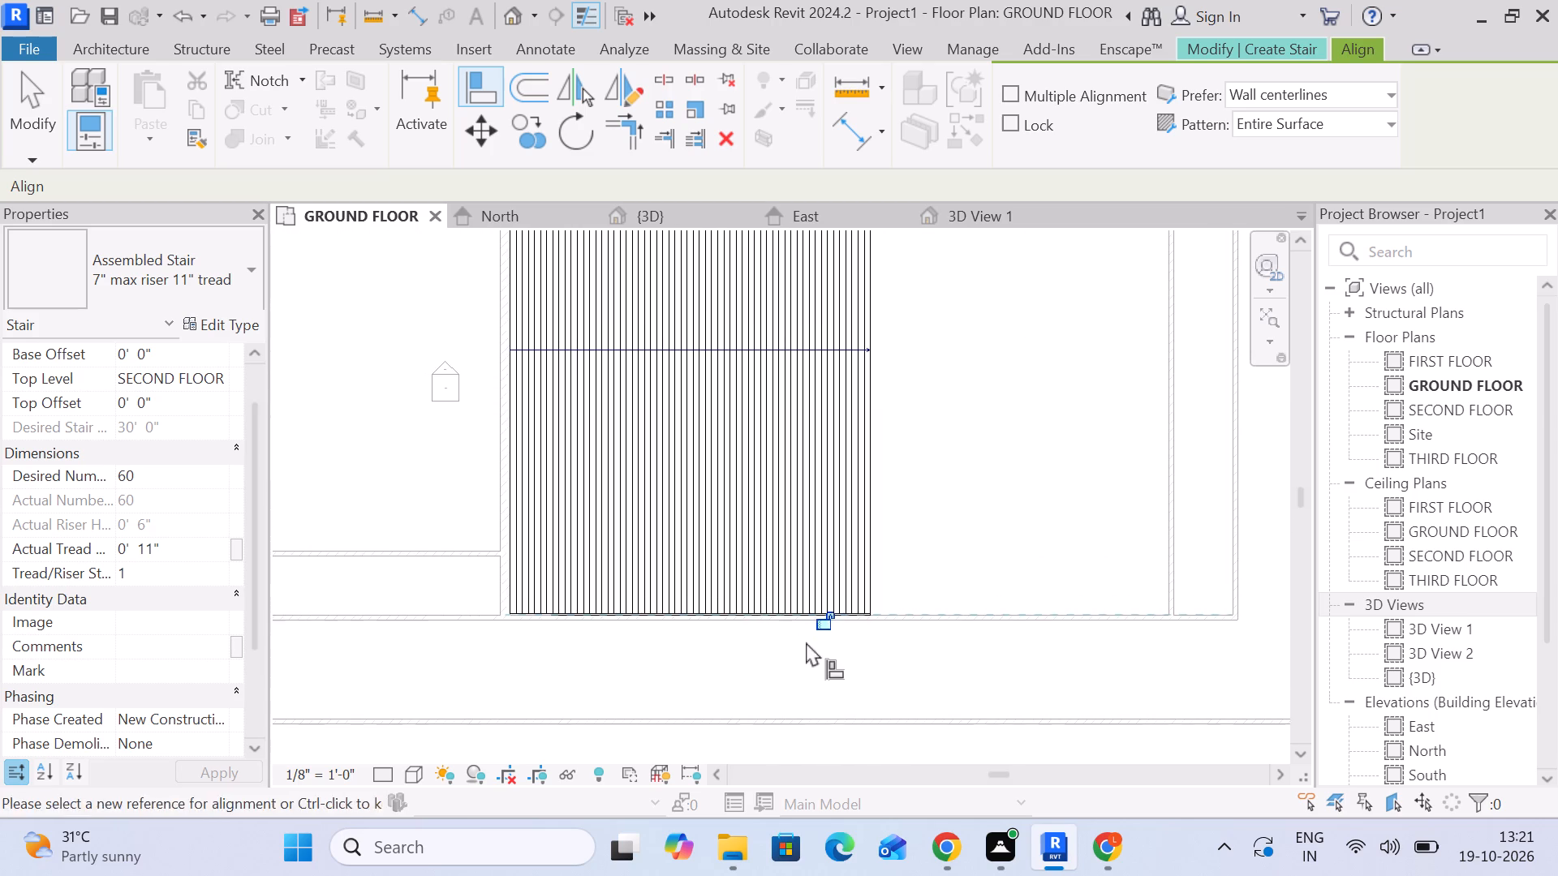
pyautogui.scroll(5, 545, 620)
pyautogui.scroll(-3, 663, 408)
pyautogui.moveTo(662, 414); pyautogui.dragTo(661, 785, button='middle')
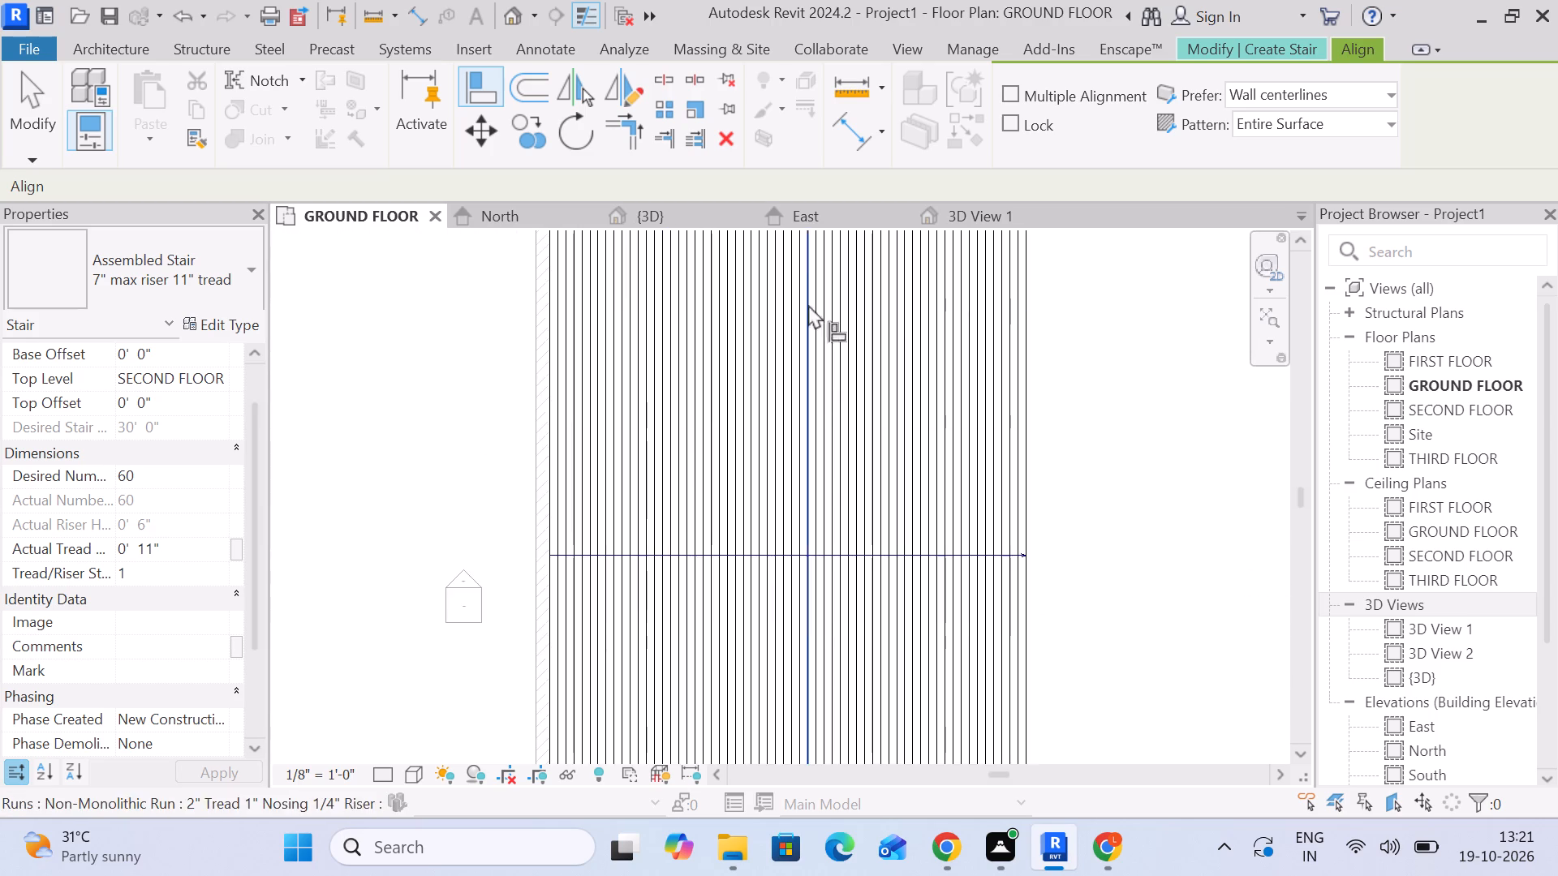
pyautogui.moveTo(811, 282); pyautogui.dragTo(787, 698, button='middle')
pyautogui.scroll(12, 943, 557)
pyautogui.moveTo(1097, 673); pyautogui.dragTo(996, 396, button='middle')
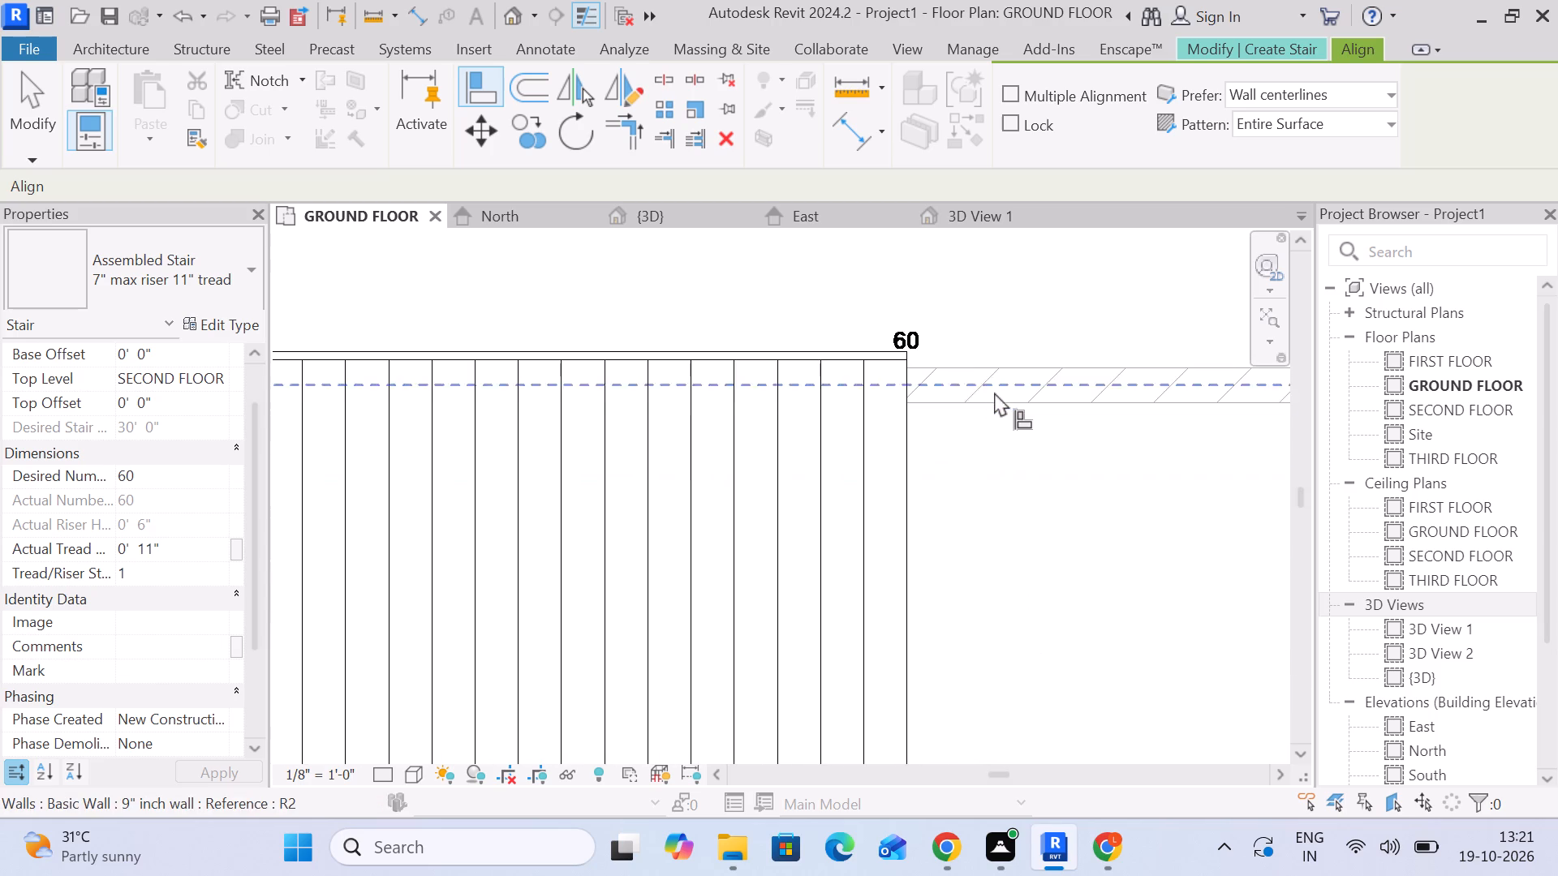
pyautogui.click(983, 401)
pyautogui.click(841, 346)
pyautogui.scroll(-4, 900, 421)
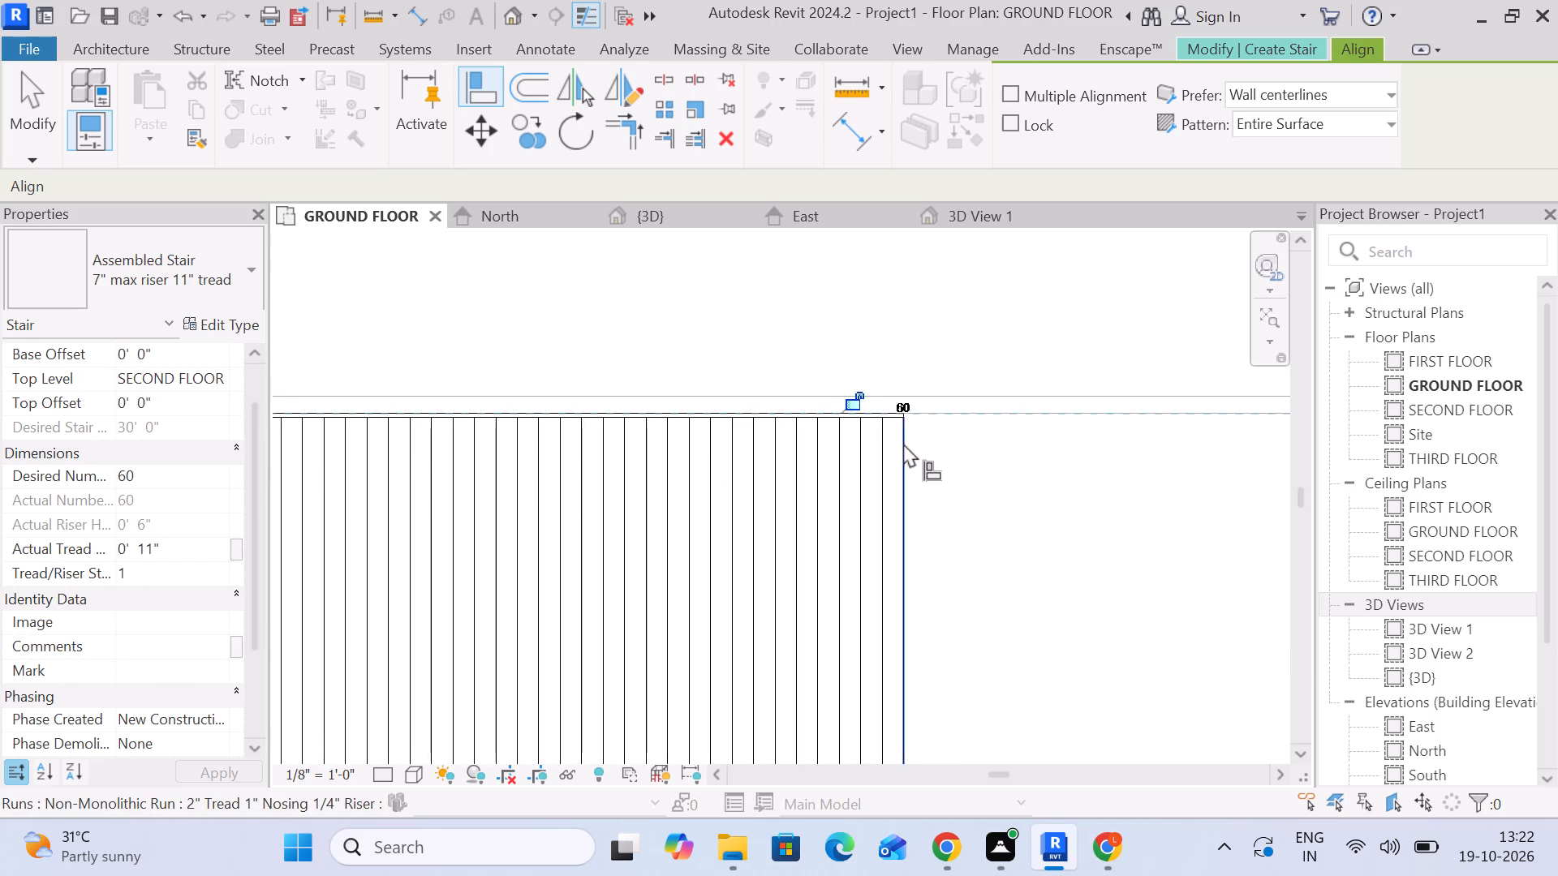
pyautogui.scroll(-5, 903, 443)
pyautogui.moveTo(996, 421); pyautogui.dragTo(1160, 354, button='middle')
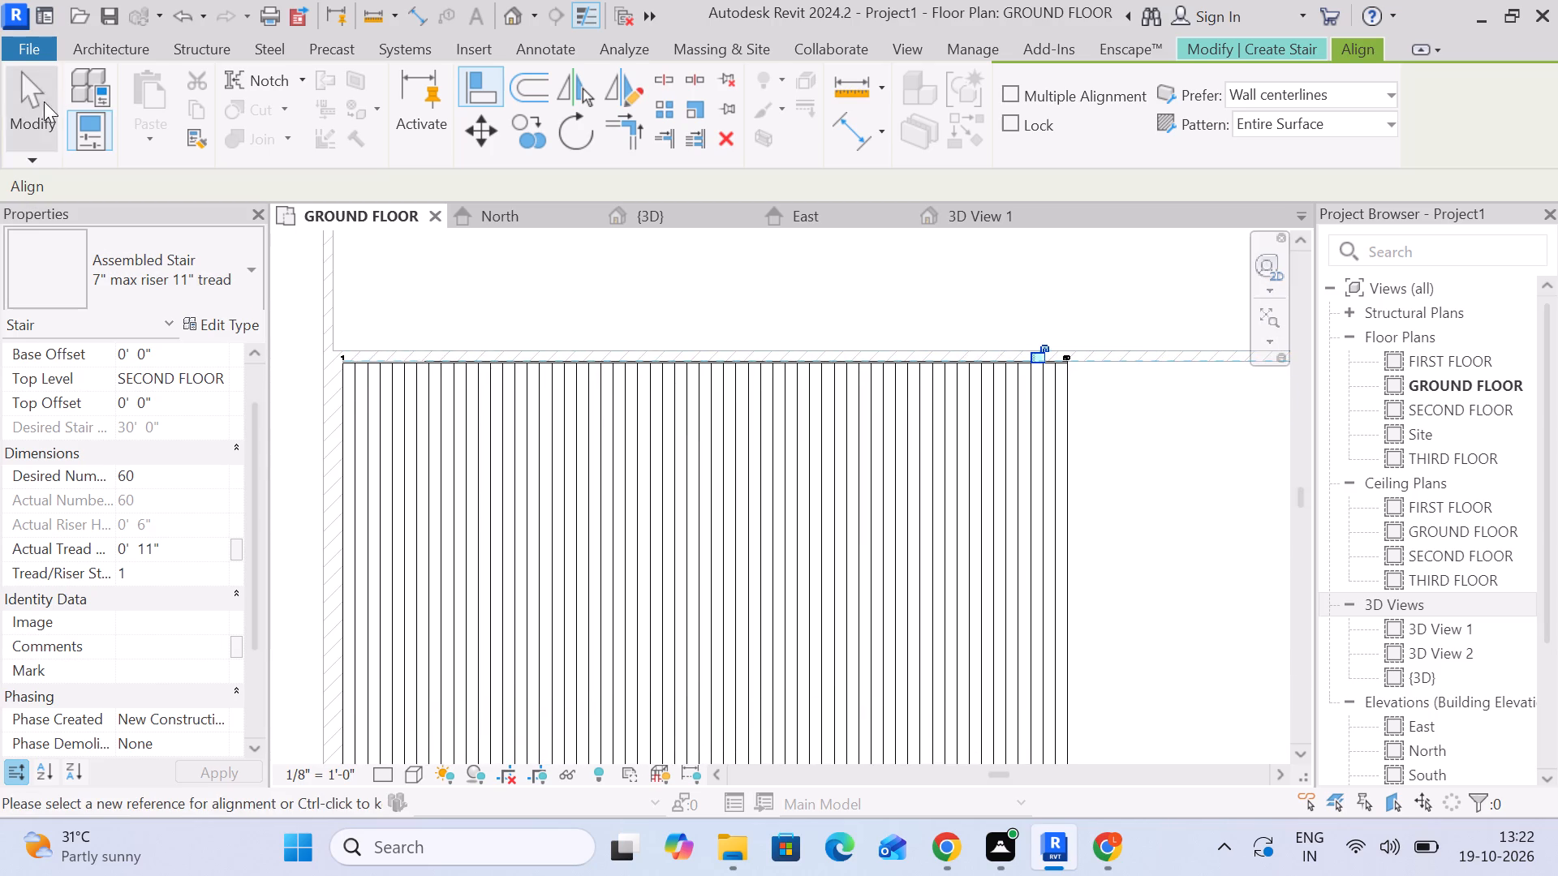
pyautogui.click(44, 101)
# Examine the stair's slope and height against the surrounding walls in the {3D} view.
pyautogui.scroll(-7, 484, 541)
pyautogui.moveTo(595, 593); pyautogui.dragTo(608, 397, button='middle')
pyautogui.scroll(4, 707, 479)
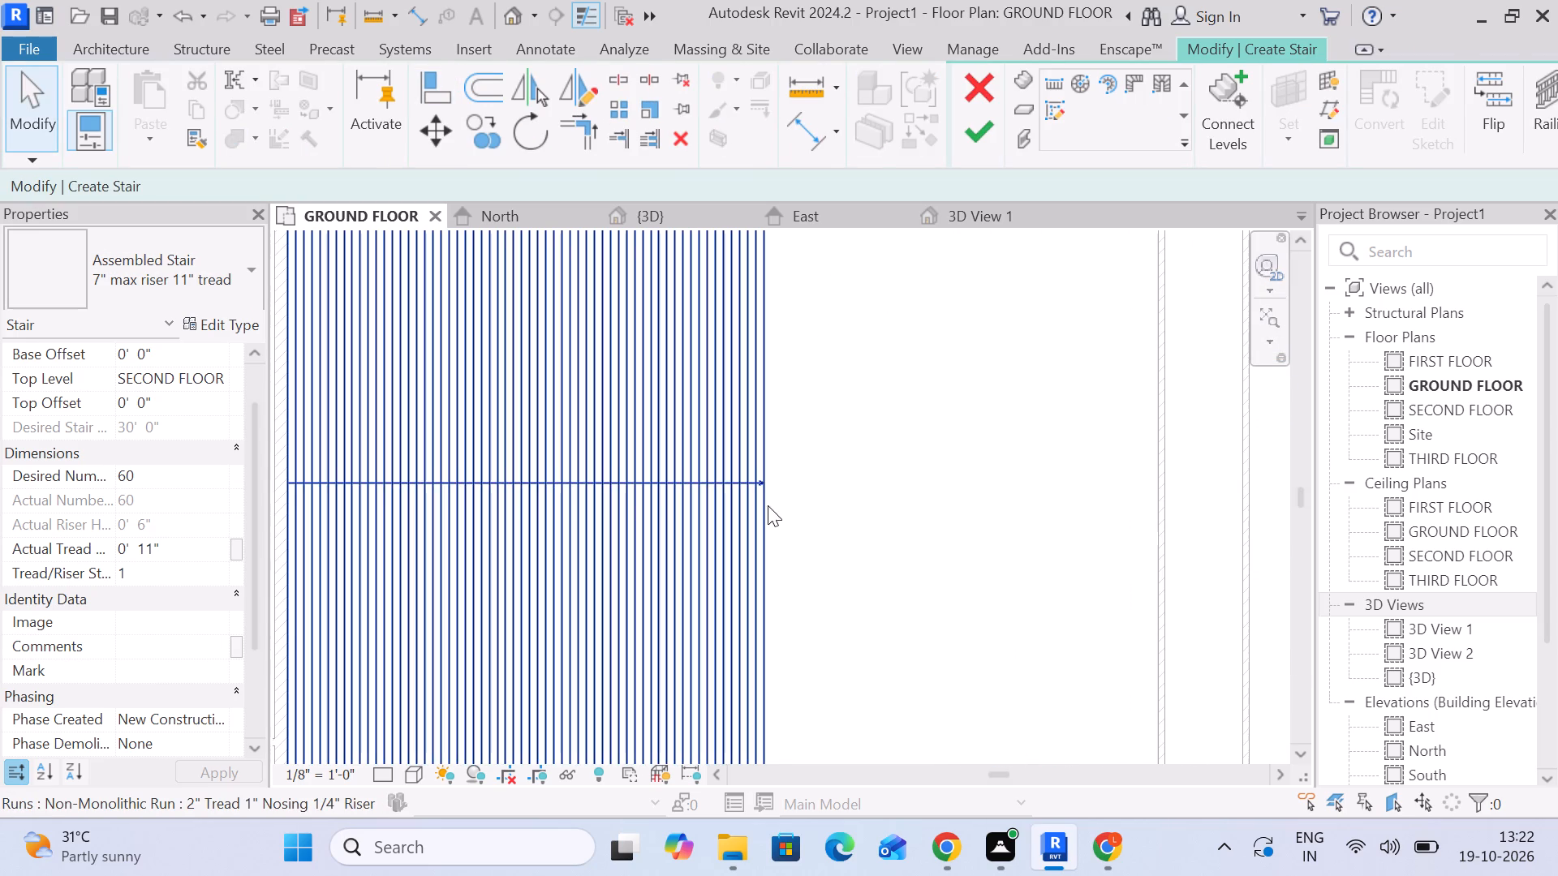
pyautogui.scroll(-3, 768, 490)
pyautogui.click(656, 215)
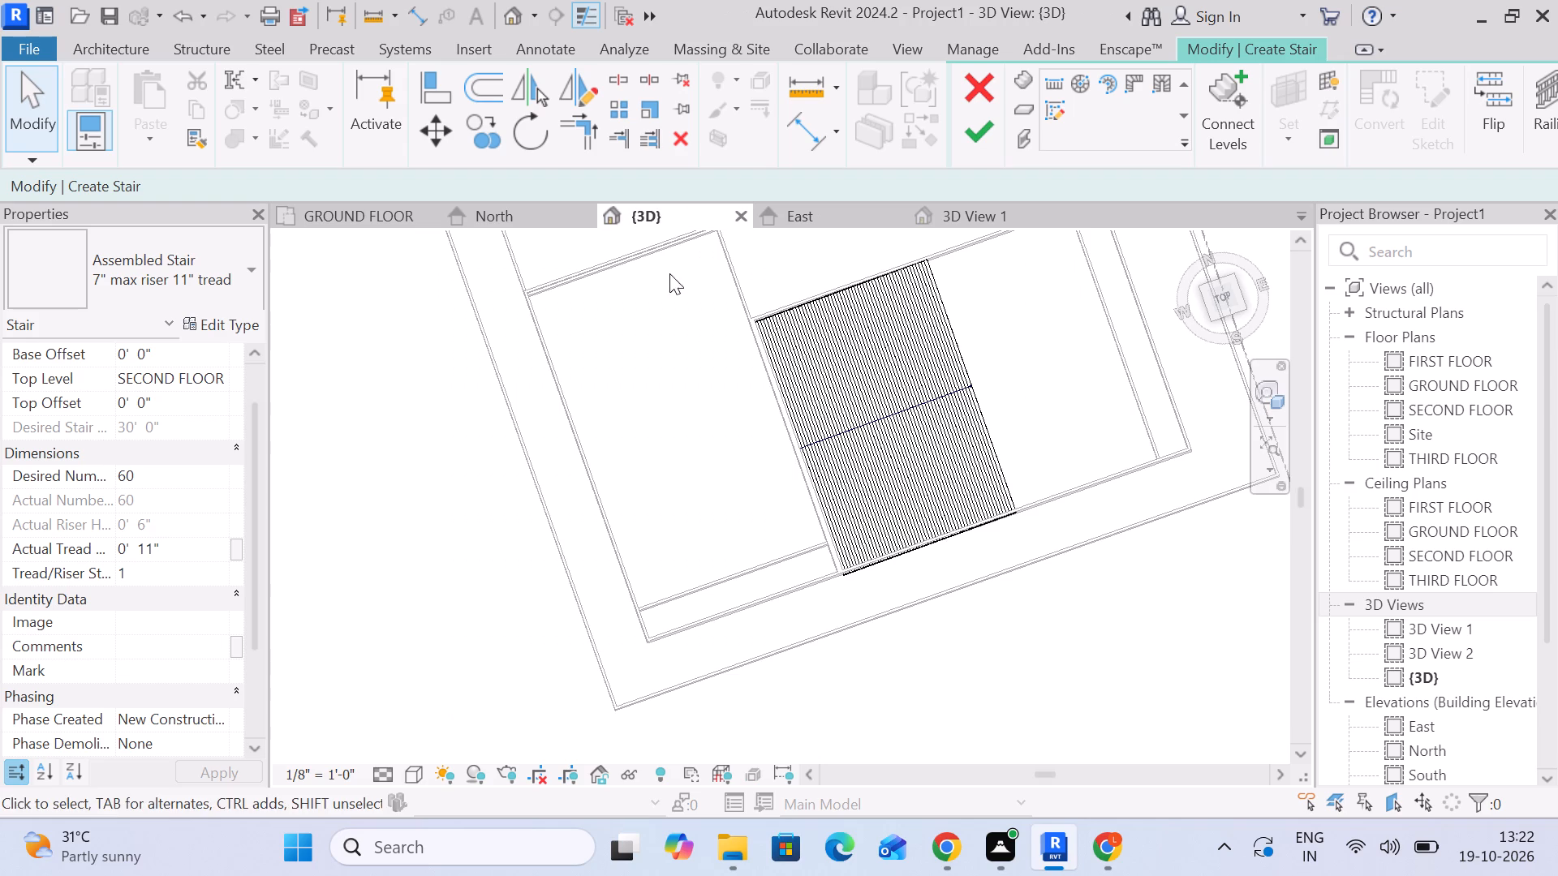
pyautogui.scroll(-3, 841, 511)
pyautogui.moveTo(883, 574); pyautogui.dragTo(773, 230, button='middle')
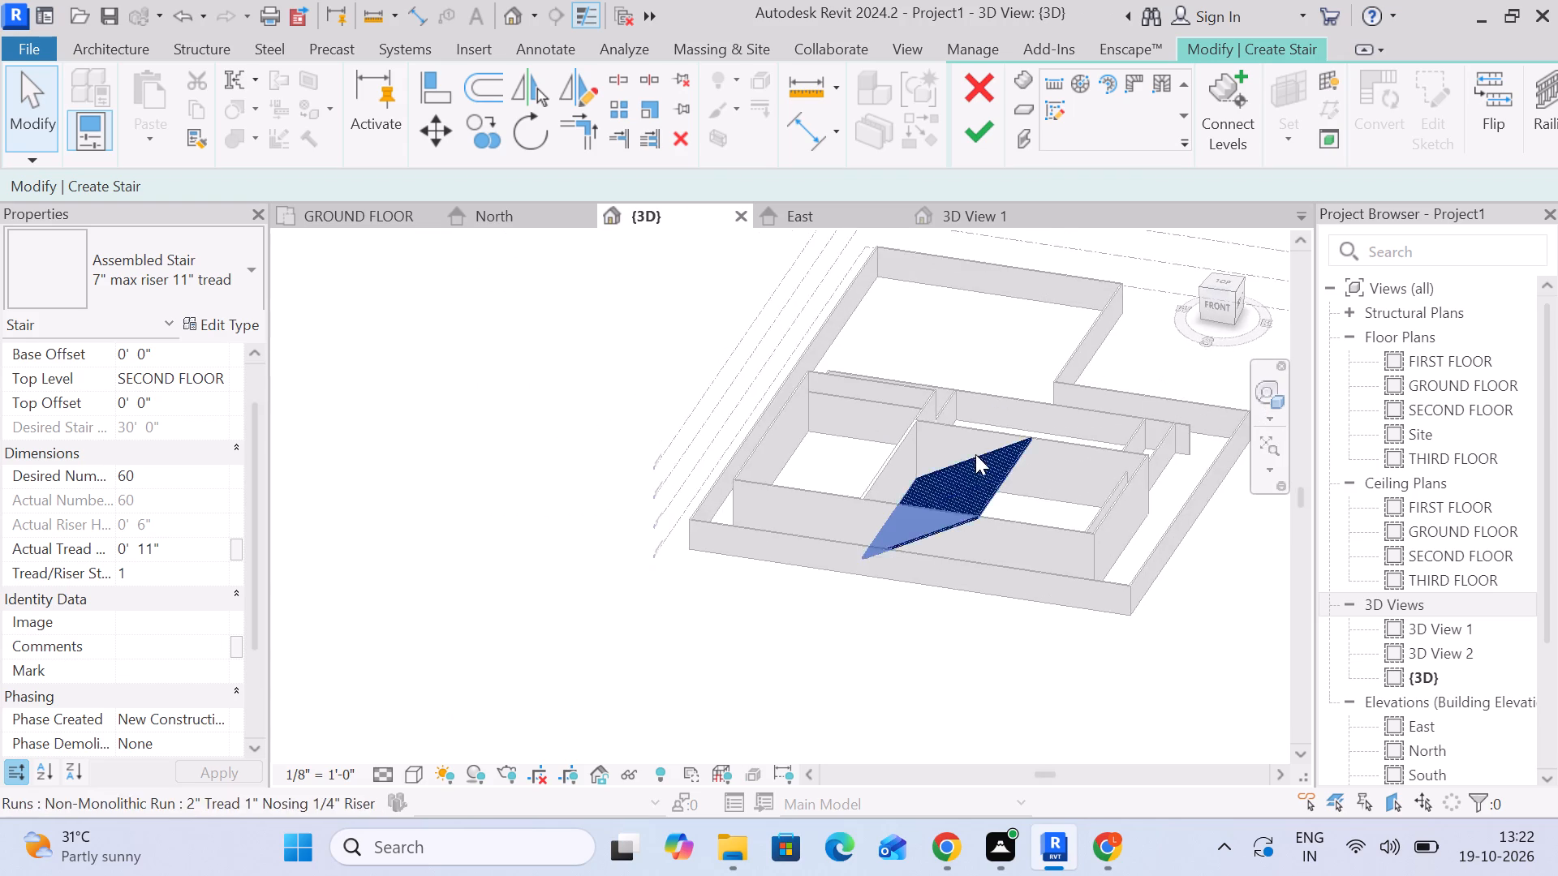
pyautogui.scroll(5, 975, 454)
pyautogui.moveTo(958, 595); pyautogui.dragTo(1039, 503, button='middle')
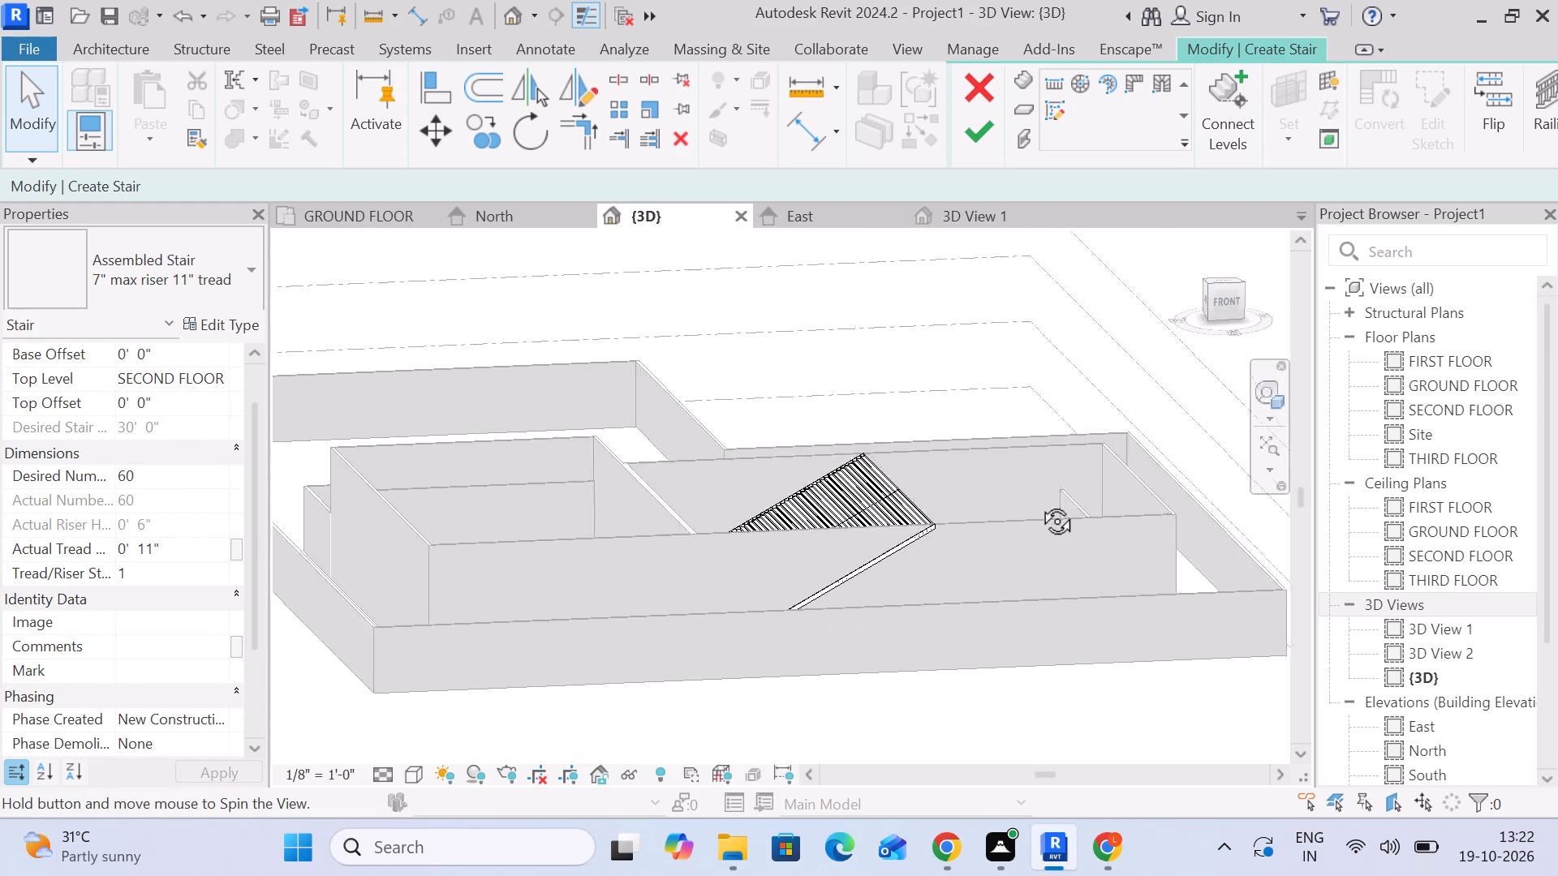
pyautogui.moveTo(1039, 503); pyautogui.dragTo(1016, 547, button='middle')
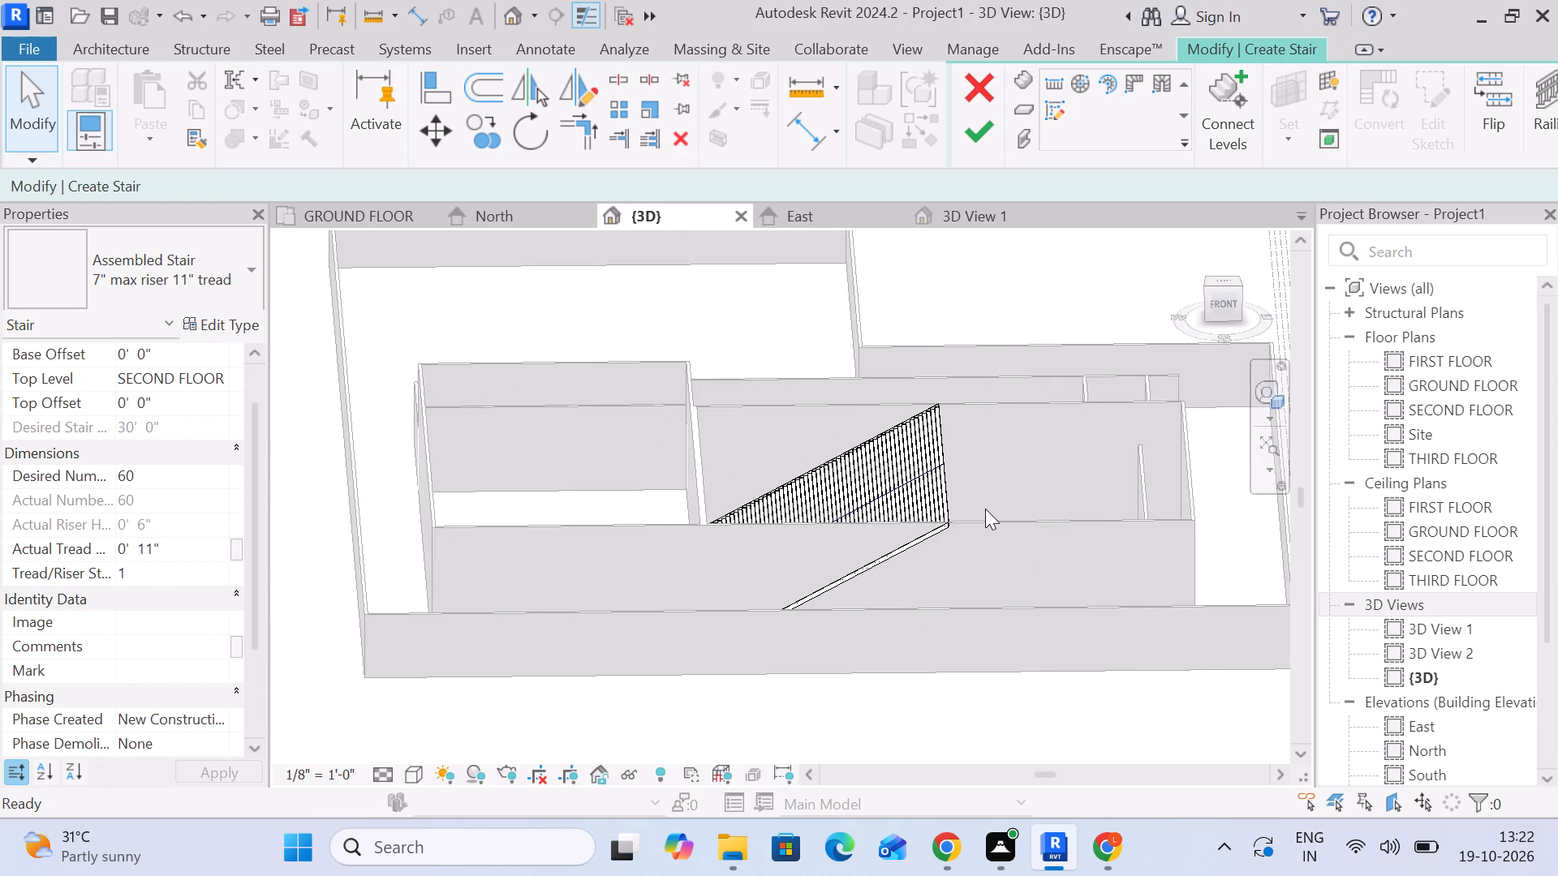
pyautogui.scroll(-3, 1070, 487)
pyautogui.keyDown('shift'); pyautogui.moveTo(1070, 489); pyautogui.dragTo(1110, 465, button='middle'); pyautogui.keyUp('shift')
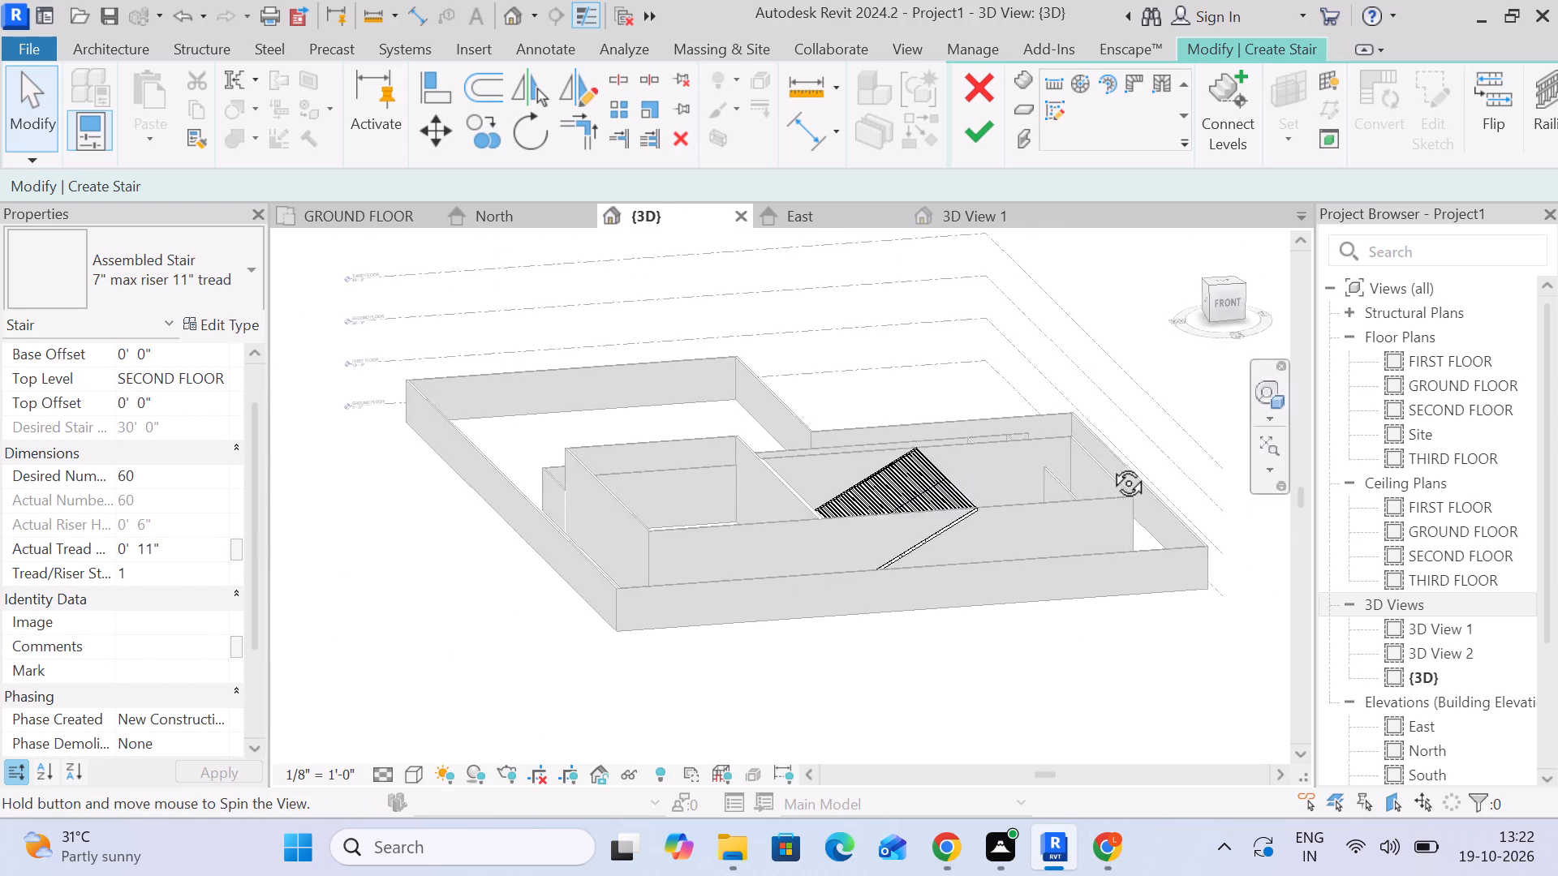
pyautogui.keyDown('shift'); pyautogui.moveTo(1110, 465); pyautogui.dragTo(1064, 442, button='middle'); pyautogui.keyUp('shift')
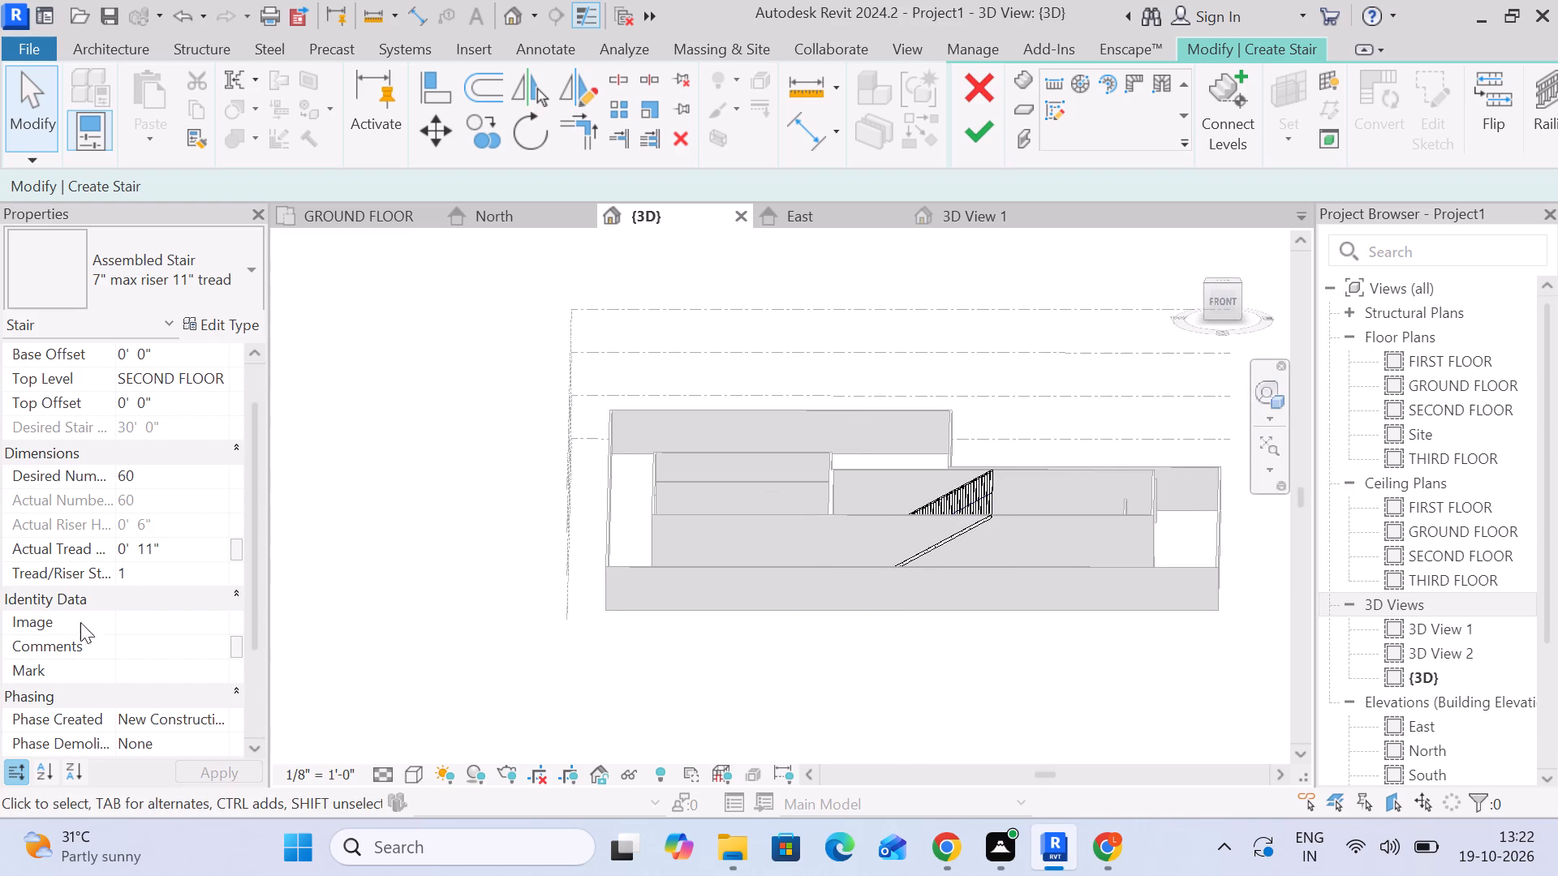
# Set the stair's top level to FIRST FLOOR.
pyautogui.click(210, 371)
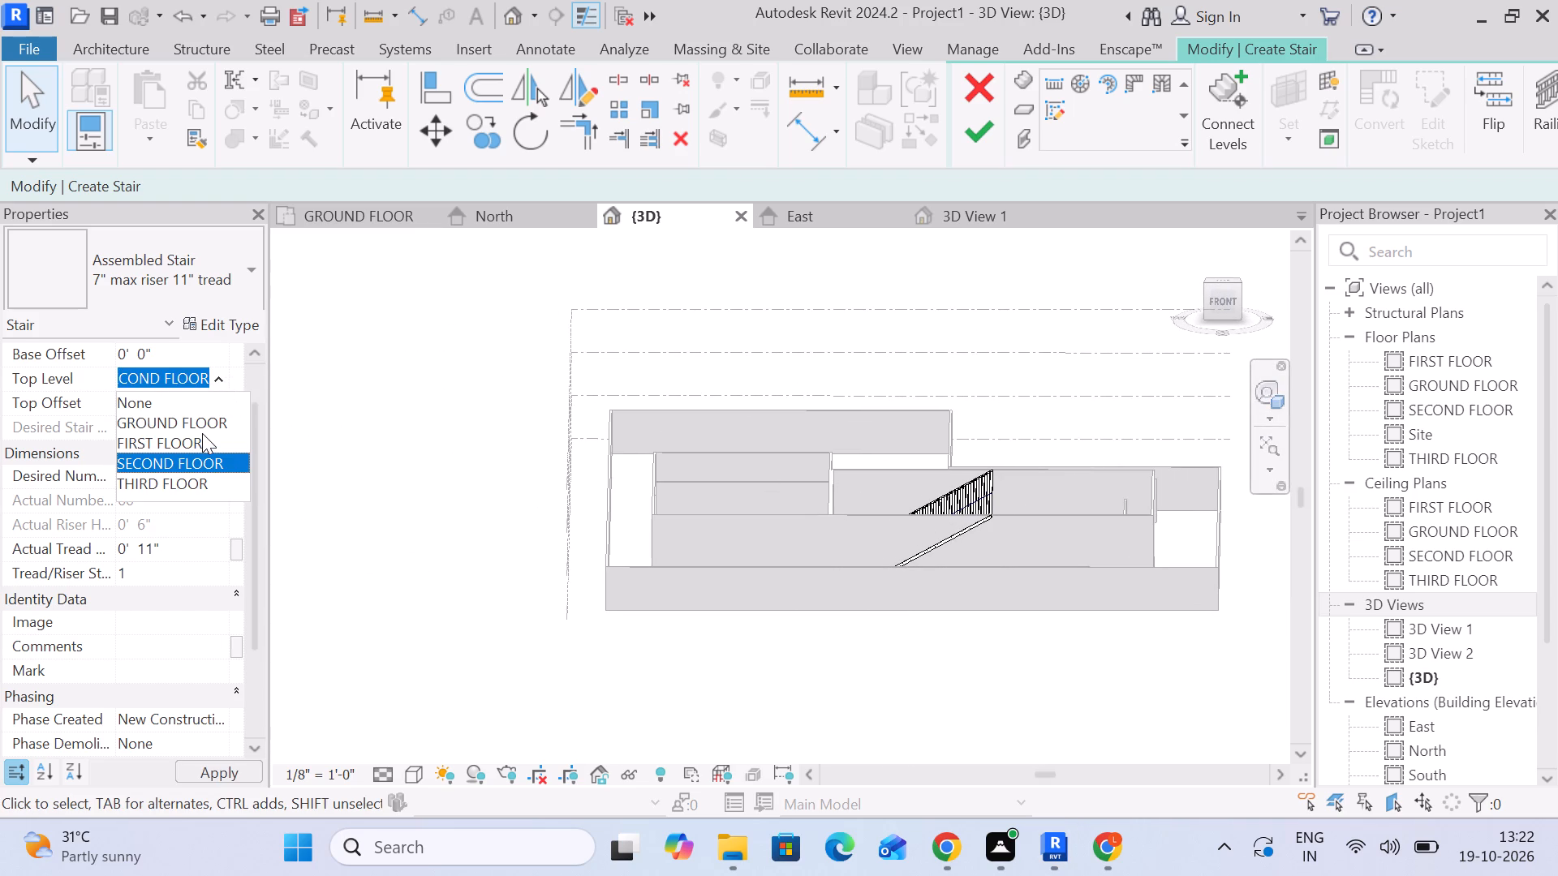
pyautogui.click(202, 433)
# Examine the lowered stair in 3D and review the stair run's instance properties.
pyautogui.scroll(4, 929, 565)
pyautogui.moveTo(1072, 547); pyautogui.dragTo(917, 504, button='middle')
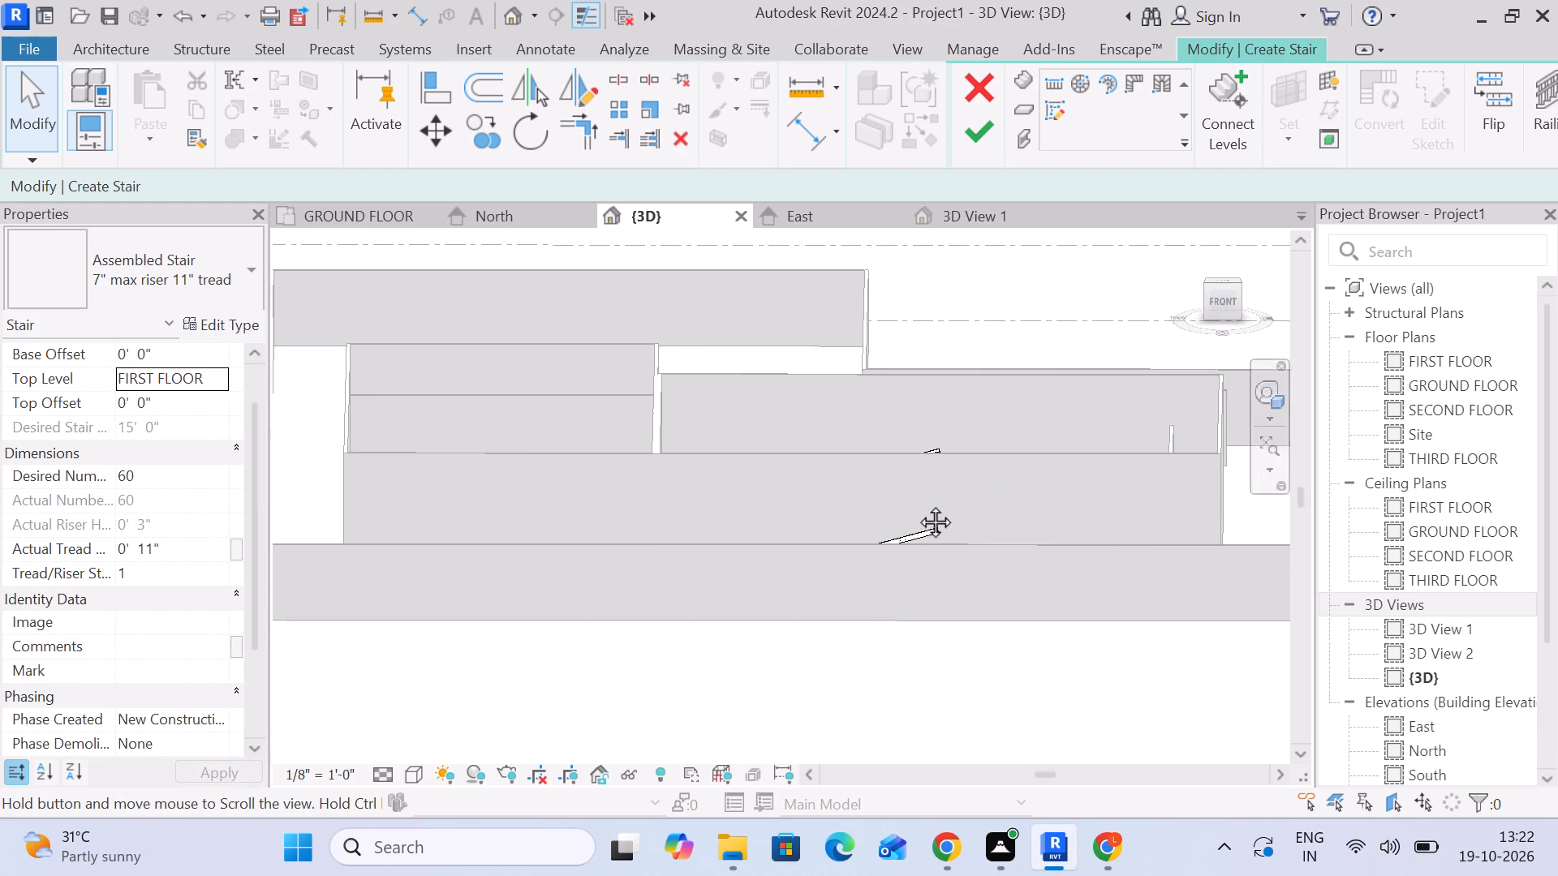
pyautogui.moveTo(917, 504); pyautogui.dragTo(932, 599, button='middle')
pyautogui.scroll(5, 772, 397)
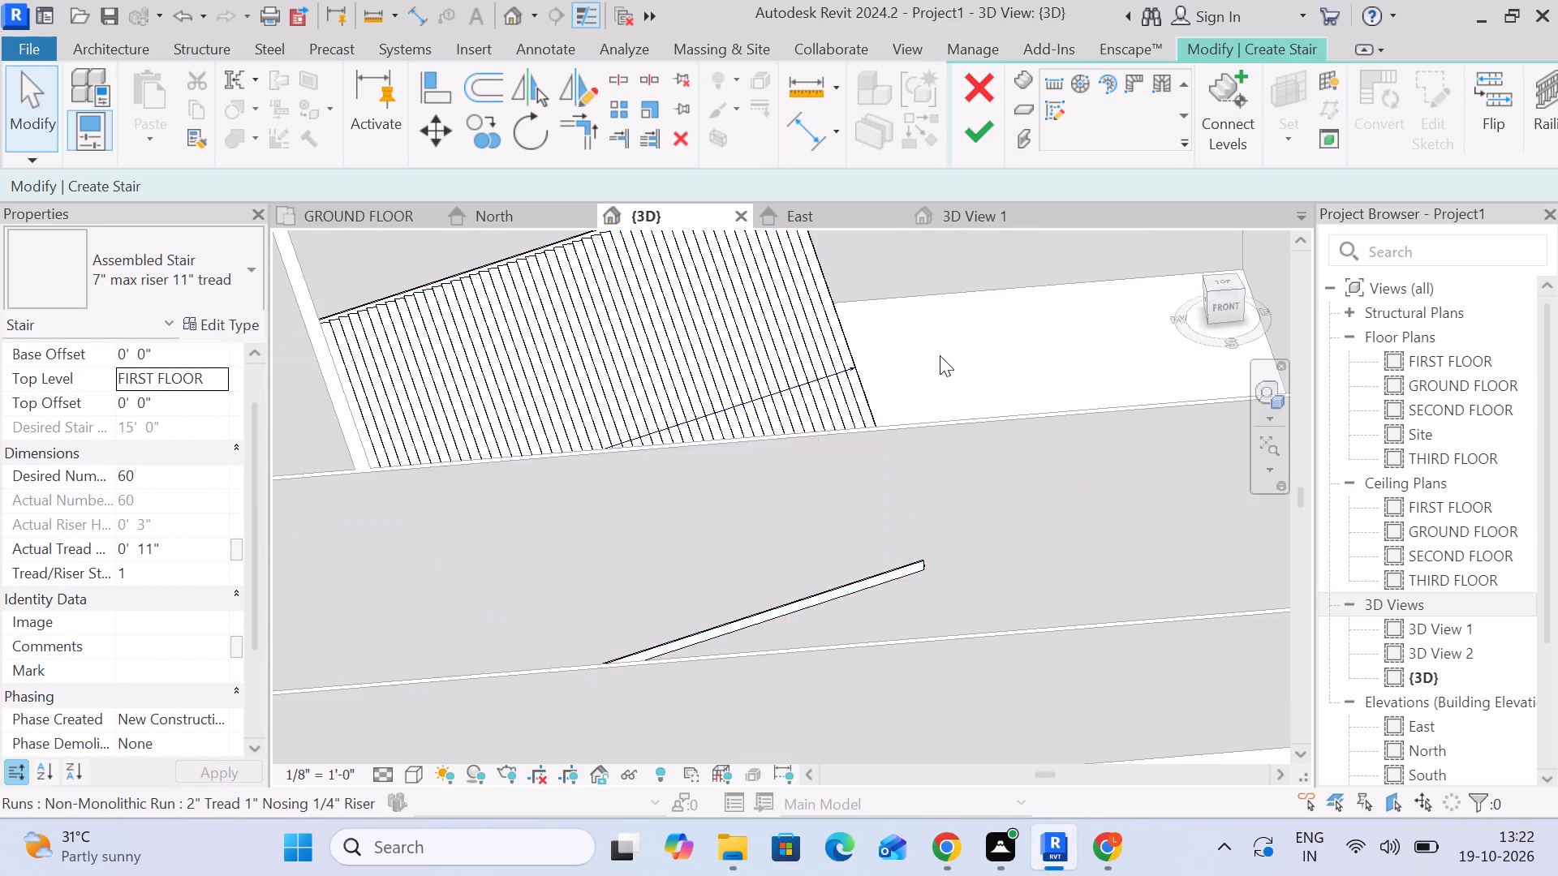
pyautogui.keyDown('shift'); pyautogui.moveTo(940, 355); pyautogui.dragTo(820, 339, button='middle'); pyautogui.keyUp('shift')
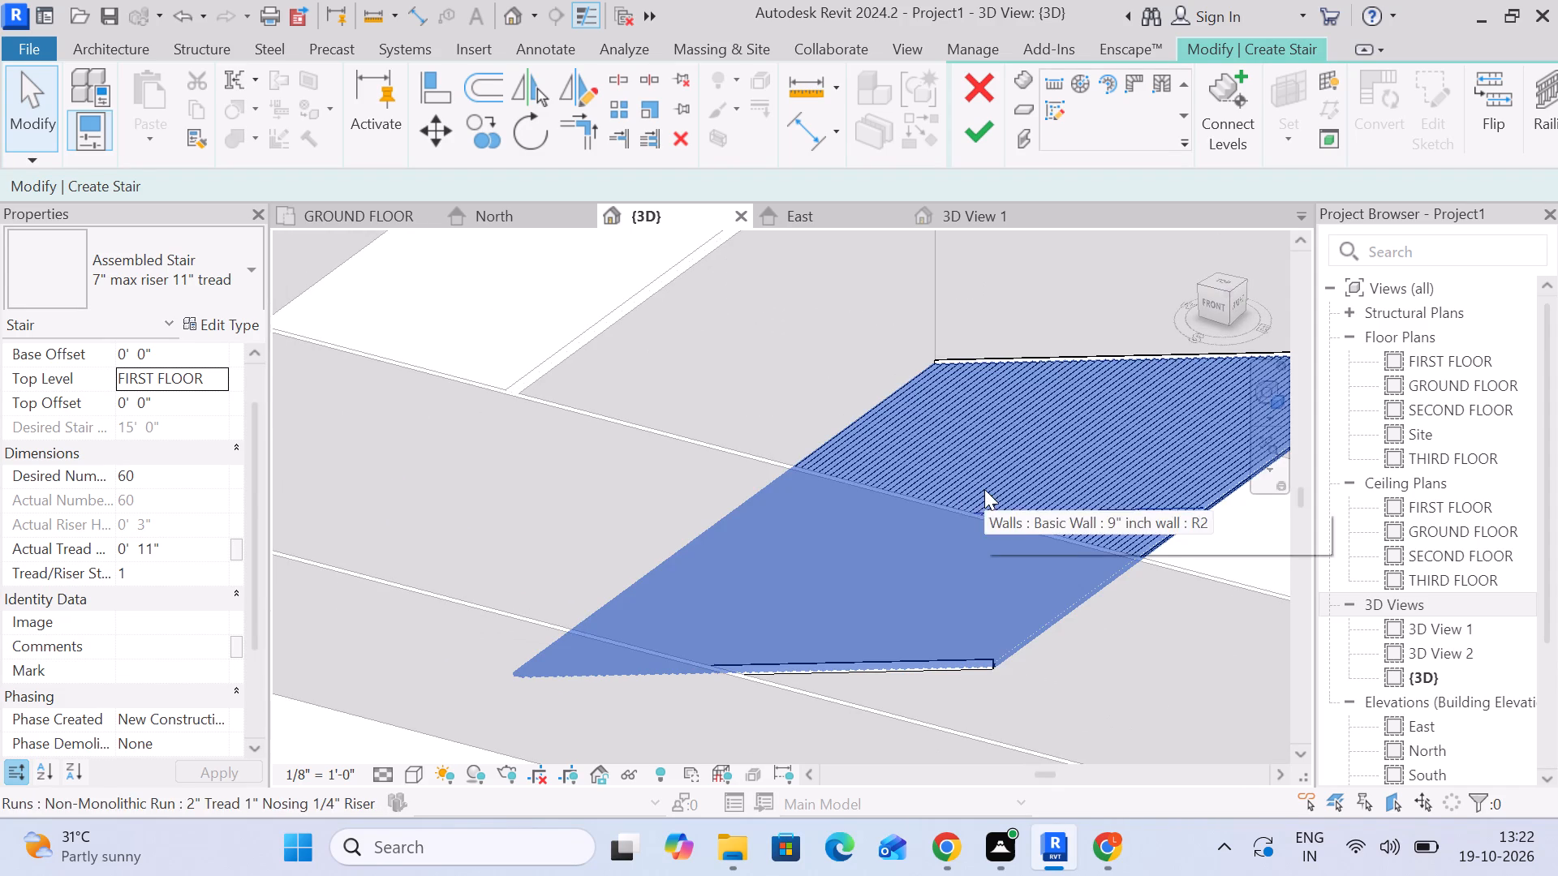
pyautogui.click(986, 489)
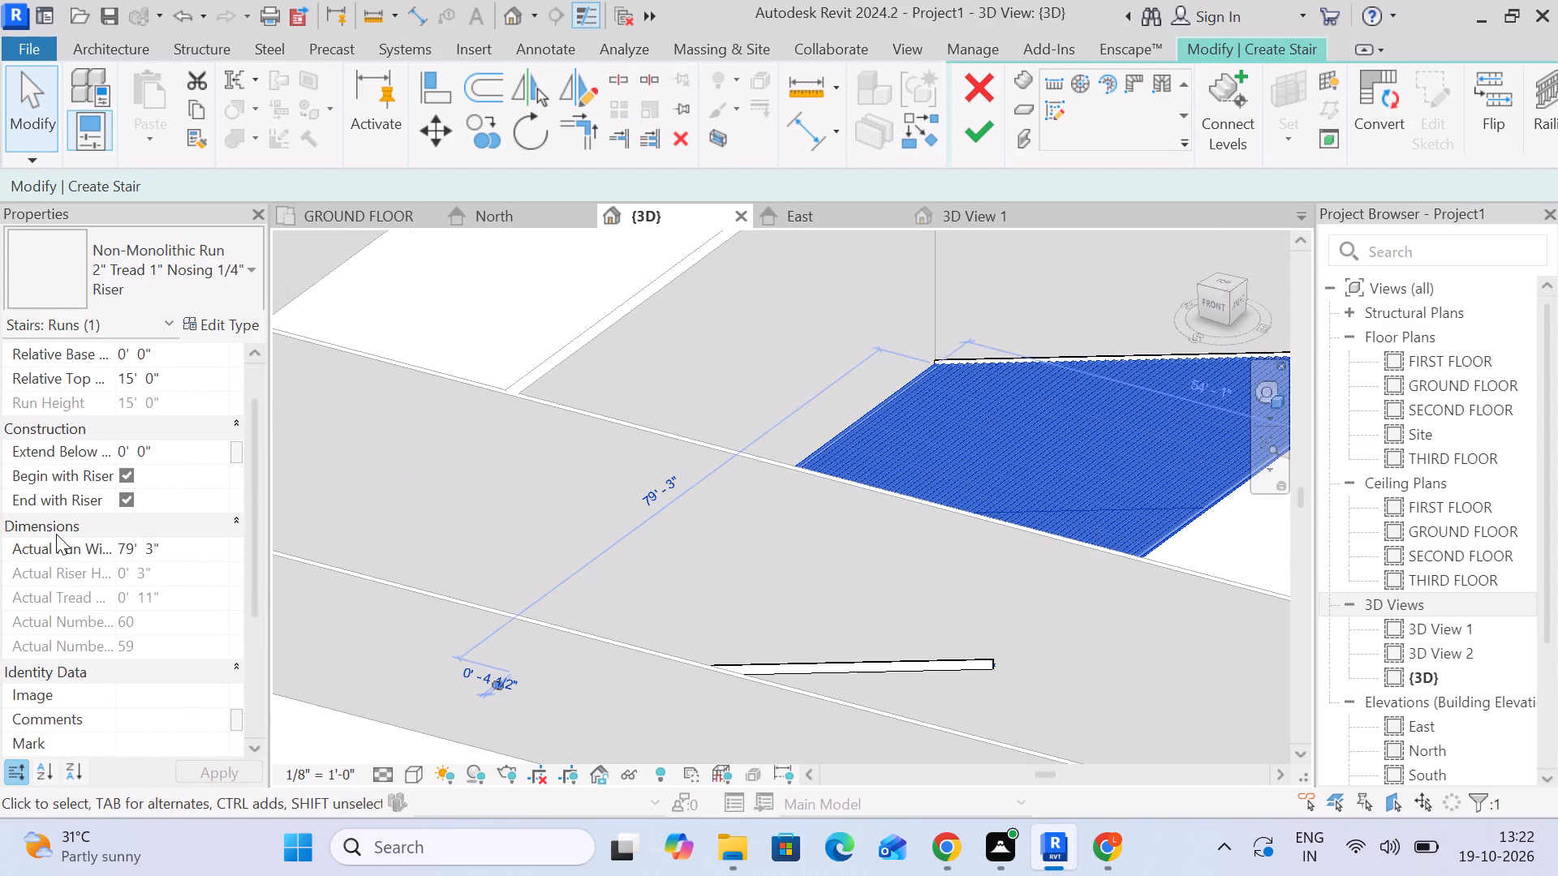
pyautogui.scroll(-5, 75, 517)
pyautogui.scroll(10, 75, 517)
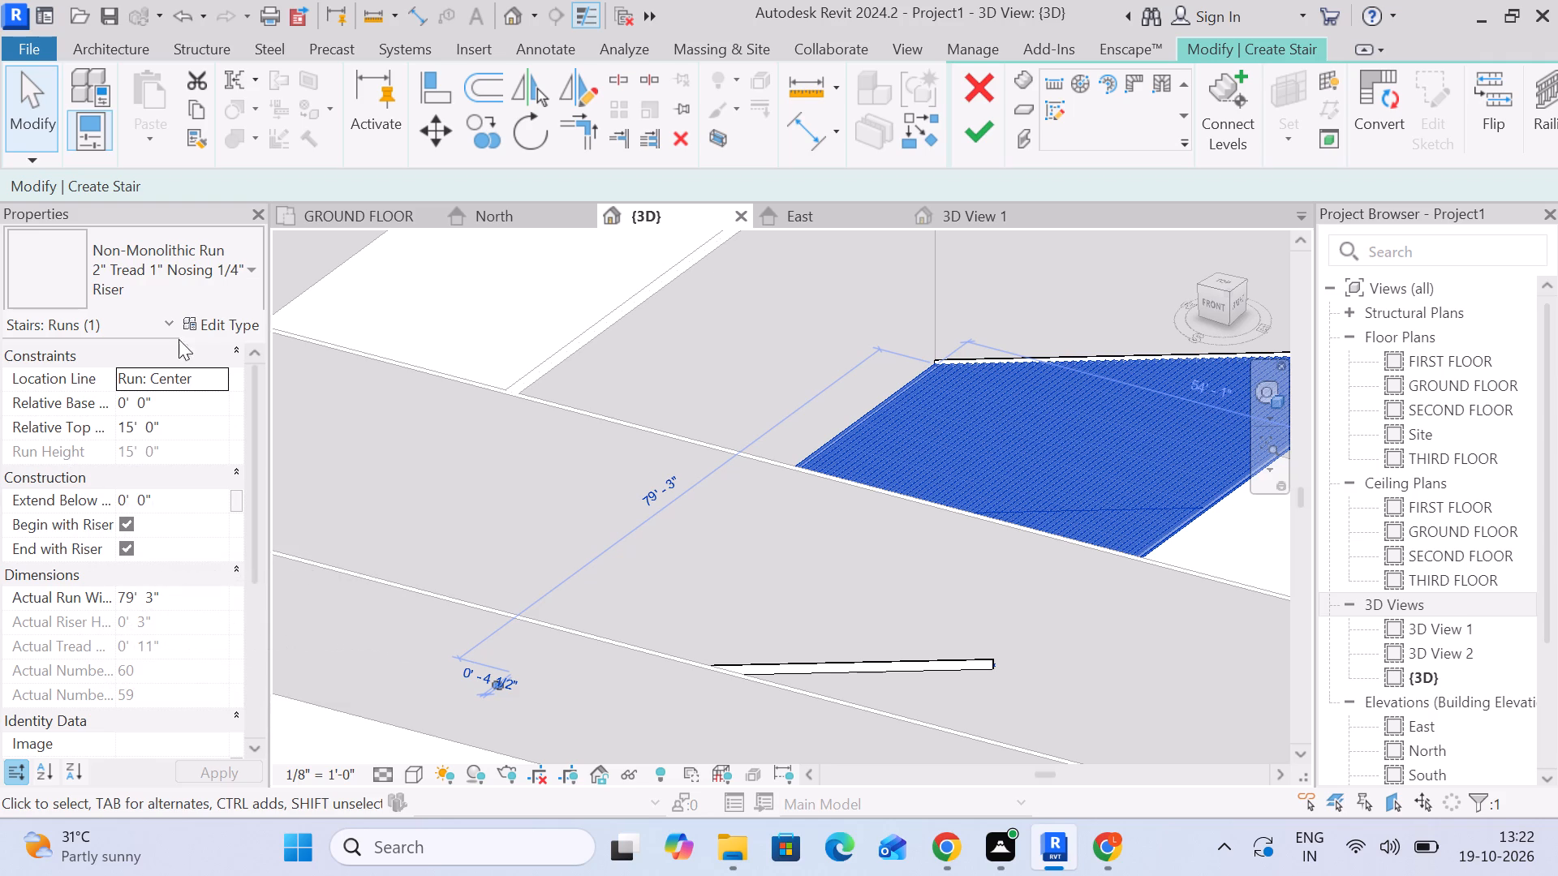
# Review the type properties of the non-monolithic run, including its riser material, and close them without changes.
pyautogui.click(249, 318)
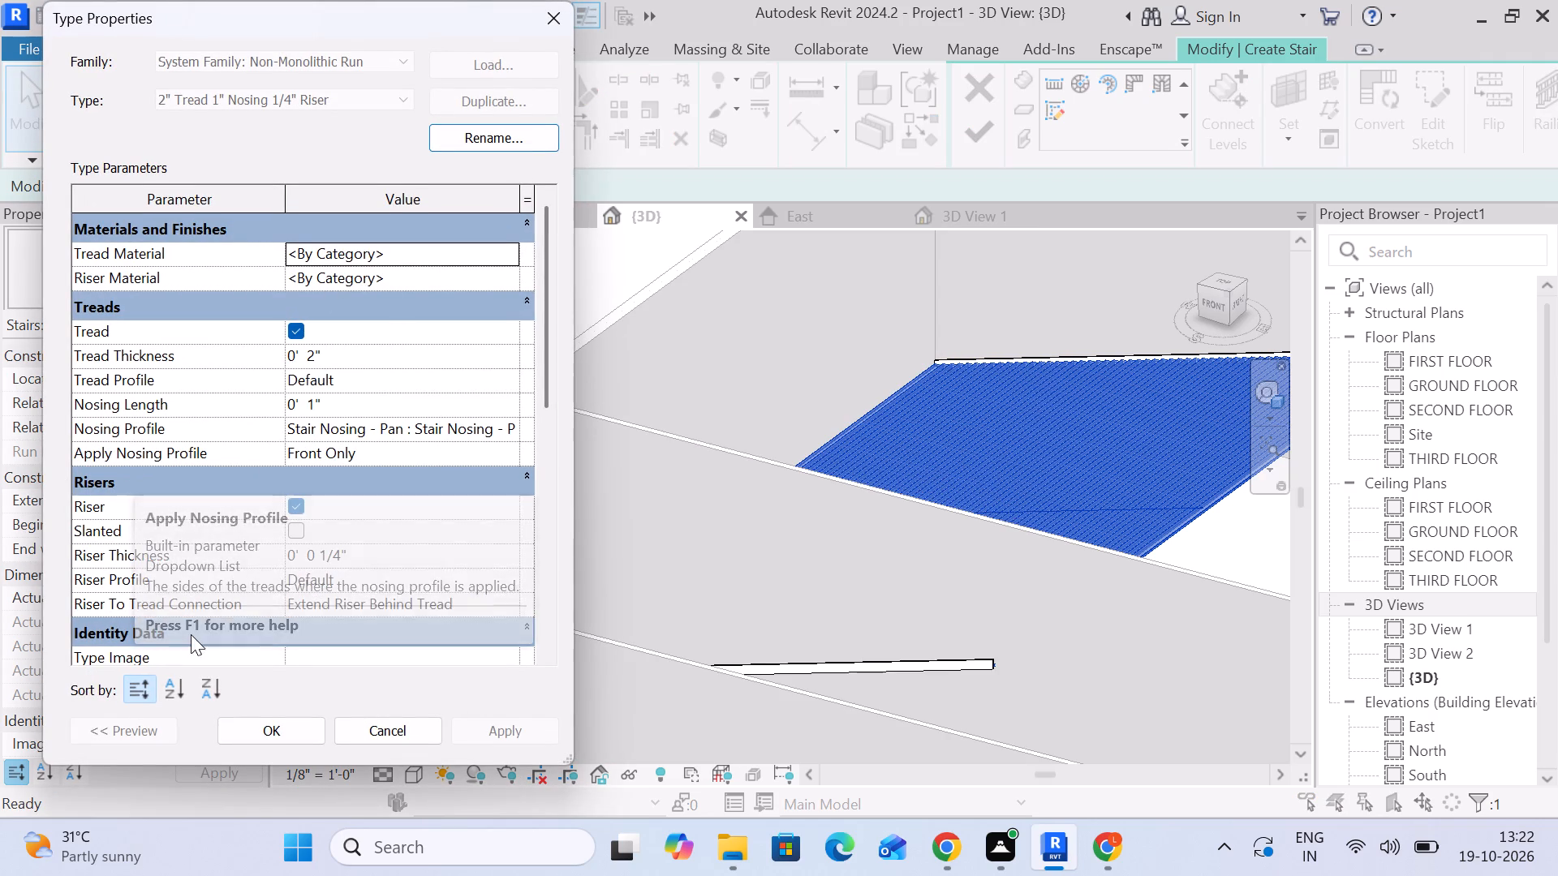
pyautogui.scroll(2, 189, 424)
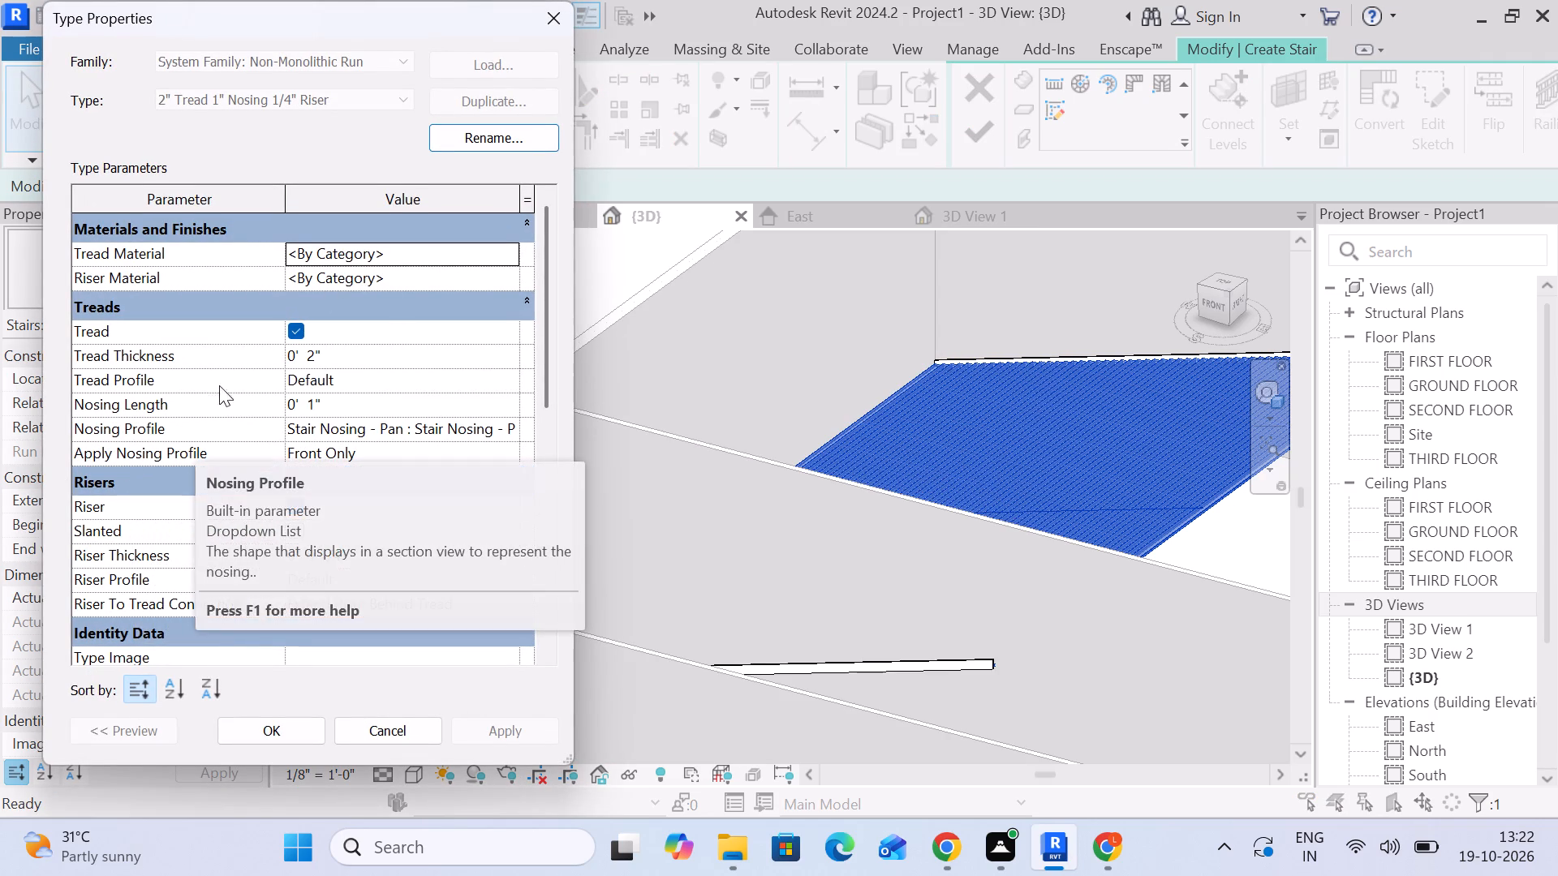
pyautogui.click(434, 281)
pyautogui.click(515, 280)
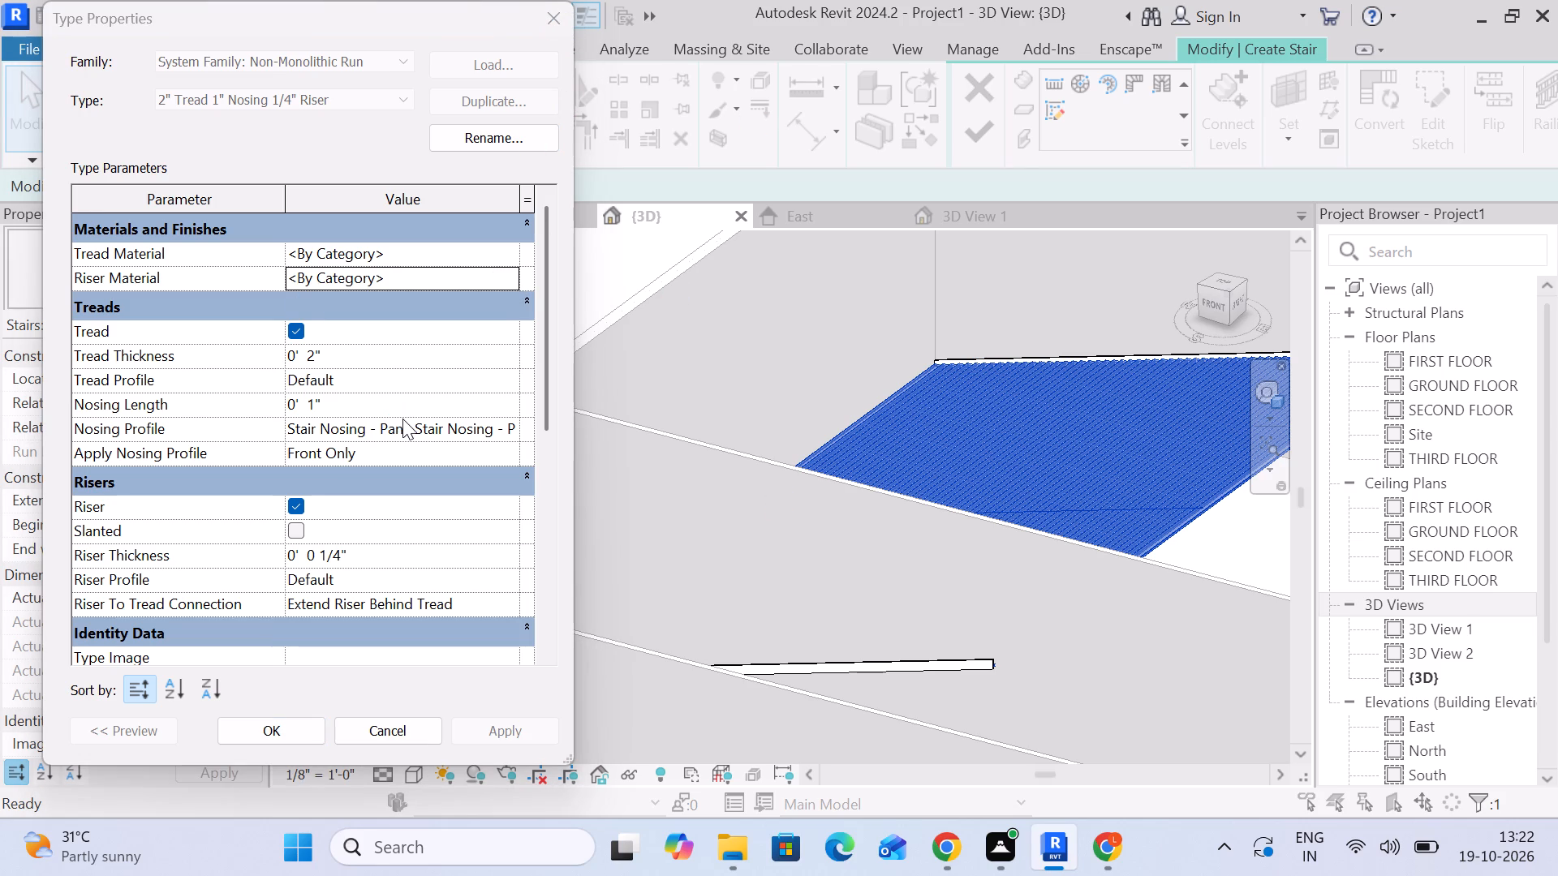
pyautogui.click(994, 15)
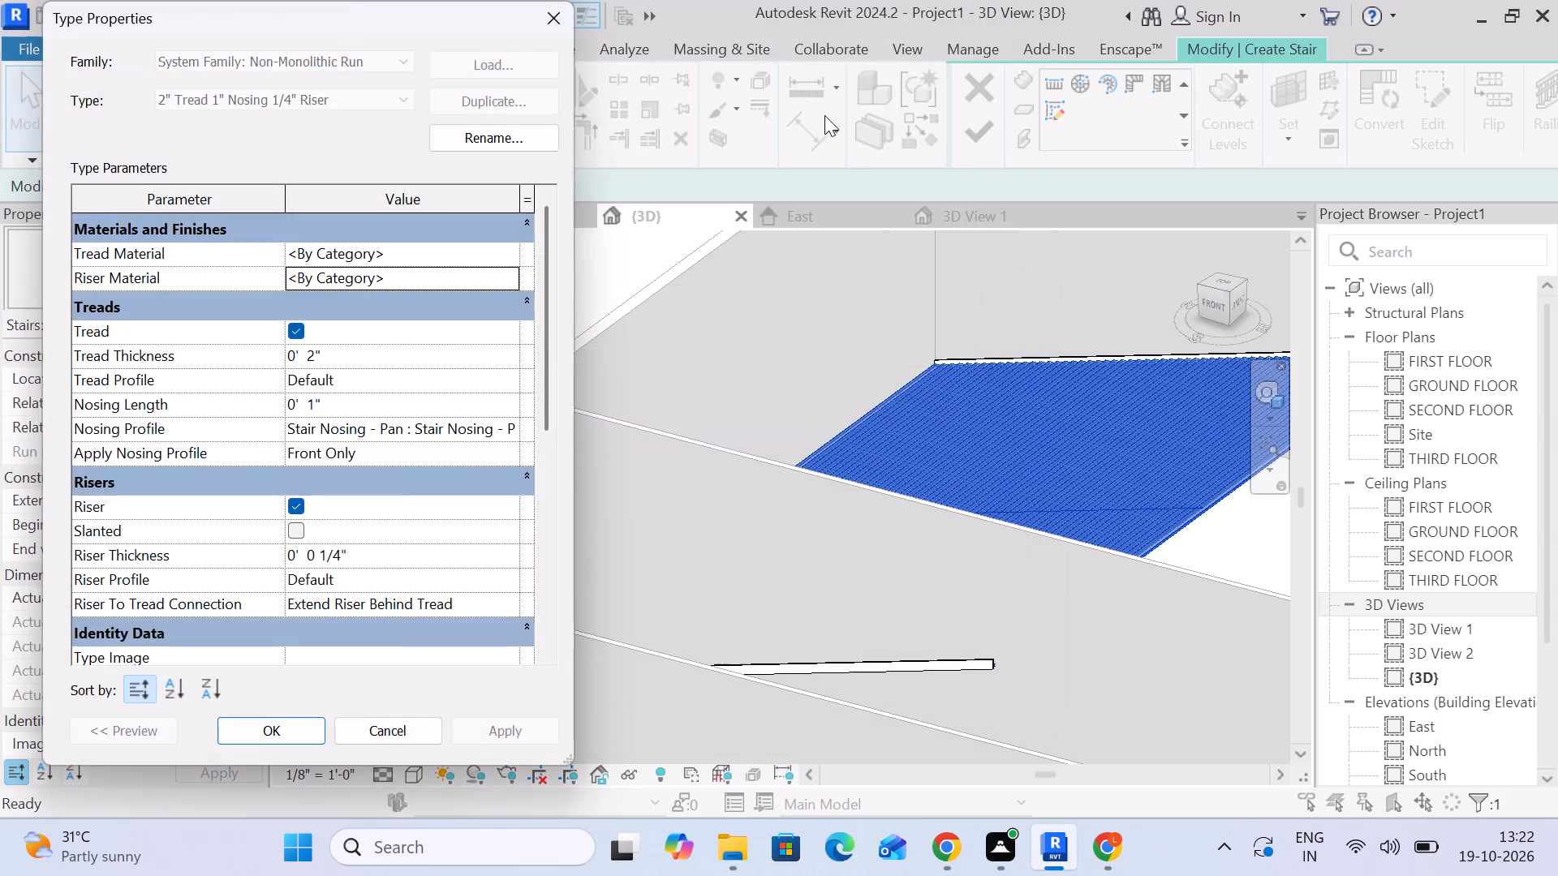
pyautogui.click(567, 18)
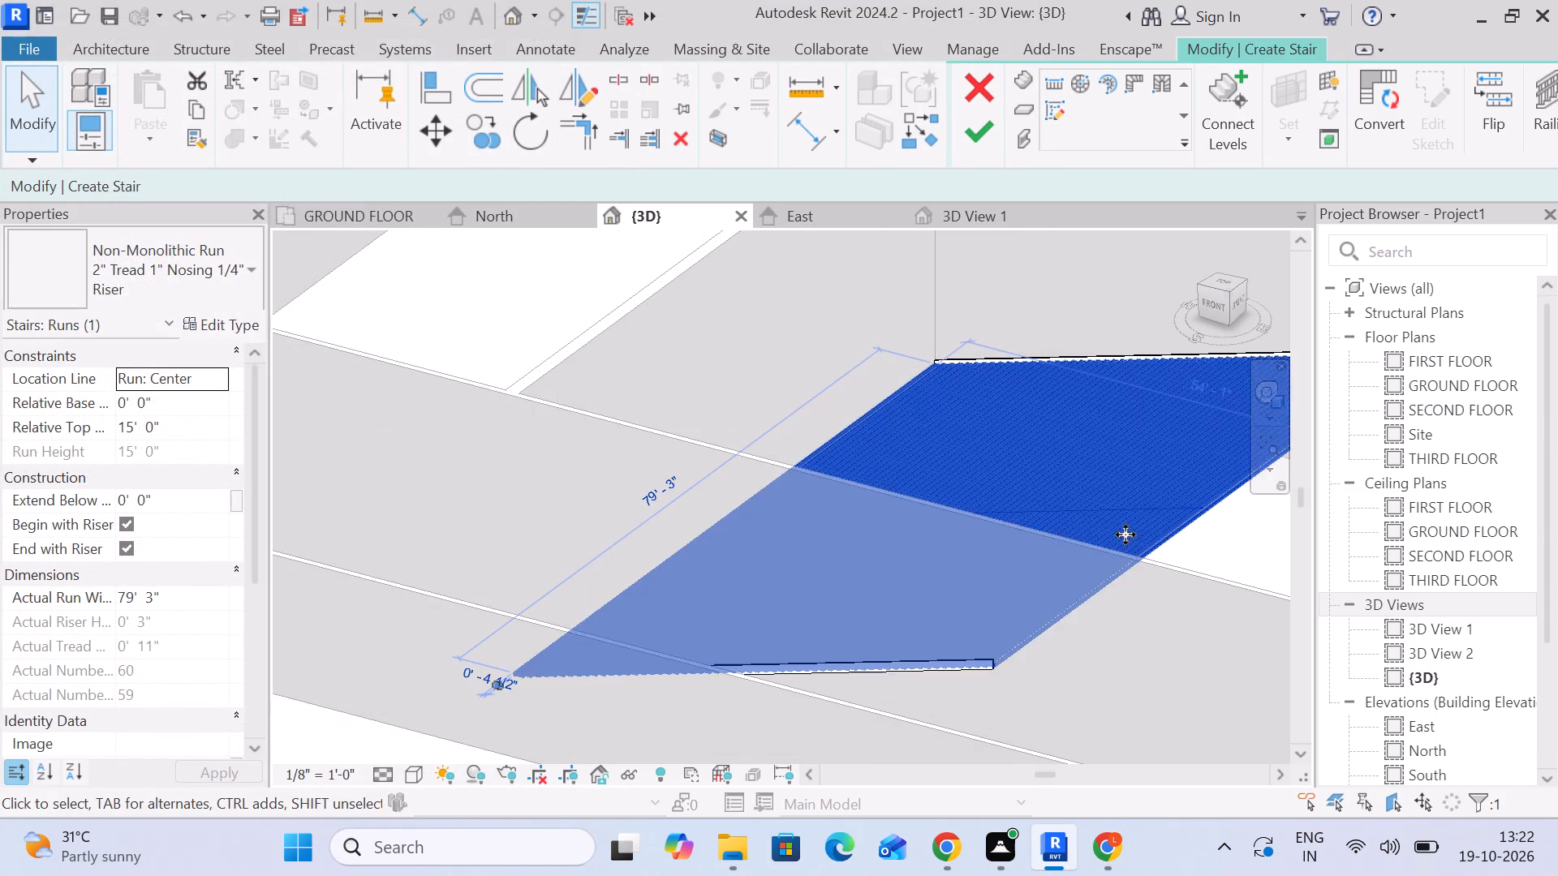
# Review the assembled stair's type properties, including its calculation rules, construction and supports, and close them without changes.
pyautogui.press('Escape')
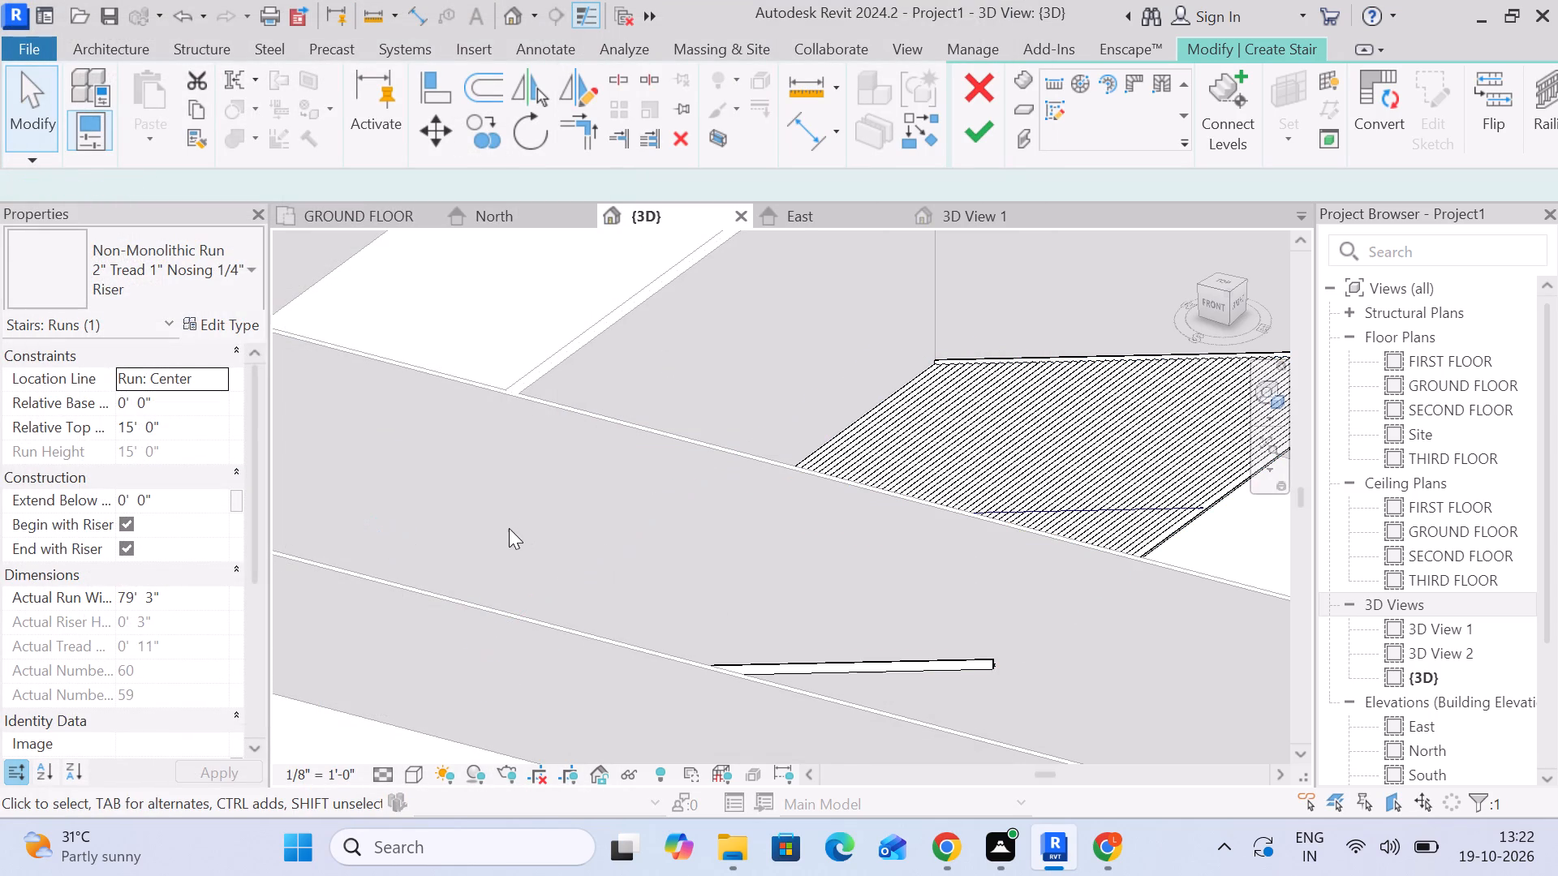
pyautogui.click(1121, 473)
pyautogui.moveTo(1125, 544); pyautogui.dragTo(1079, 522, button='middle')
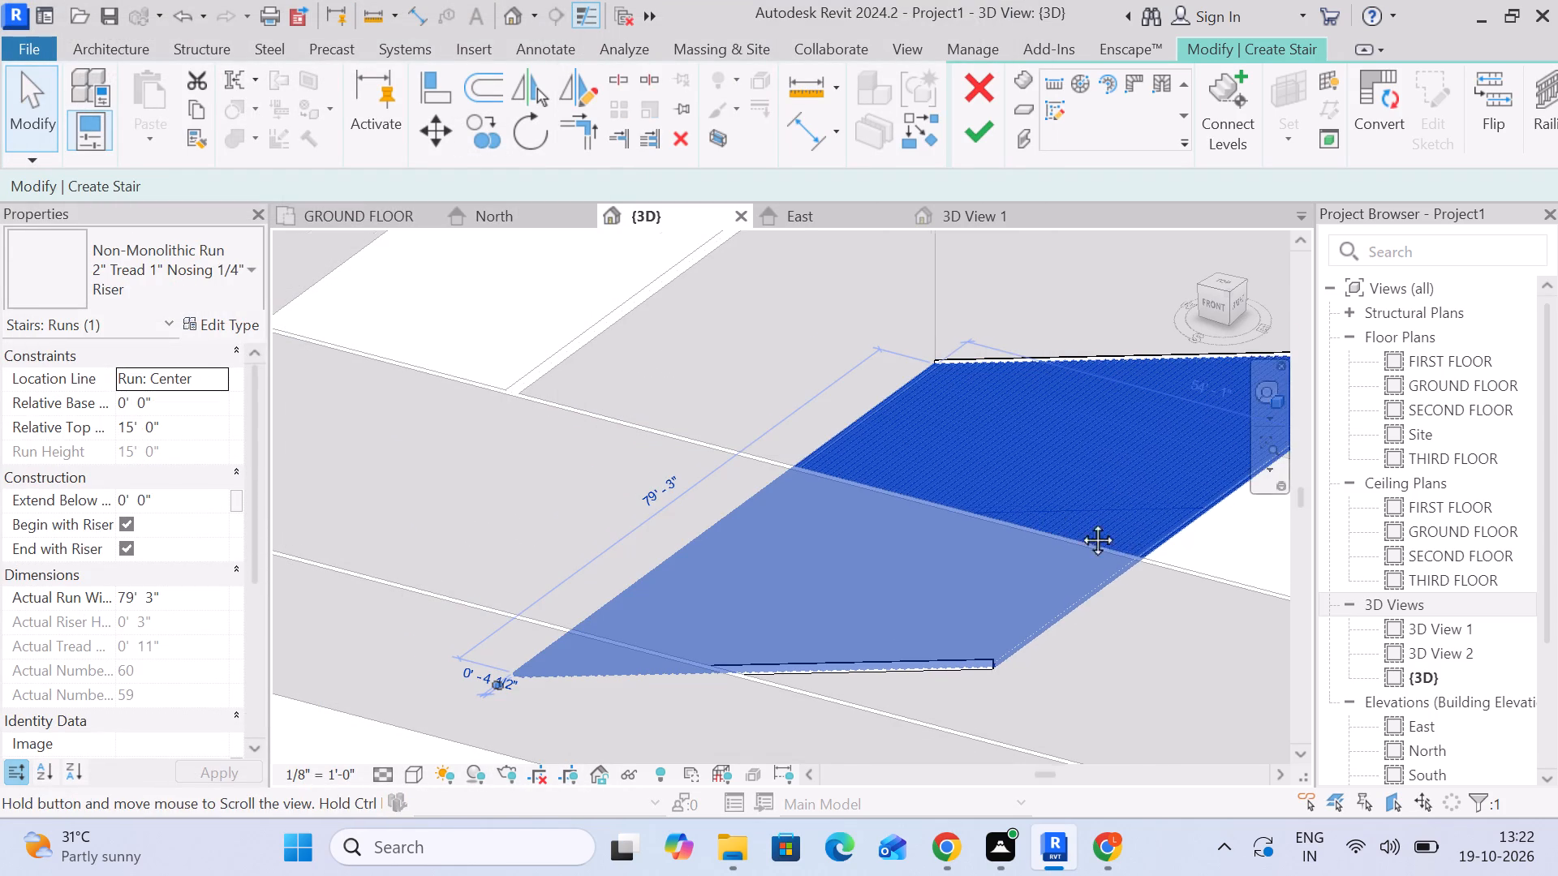
pyautogui.moveTo(1079, 522); pyautogui.dragTo(992, 487, button='middle')
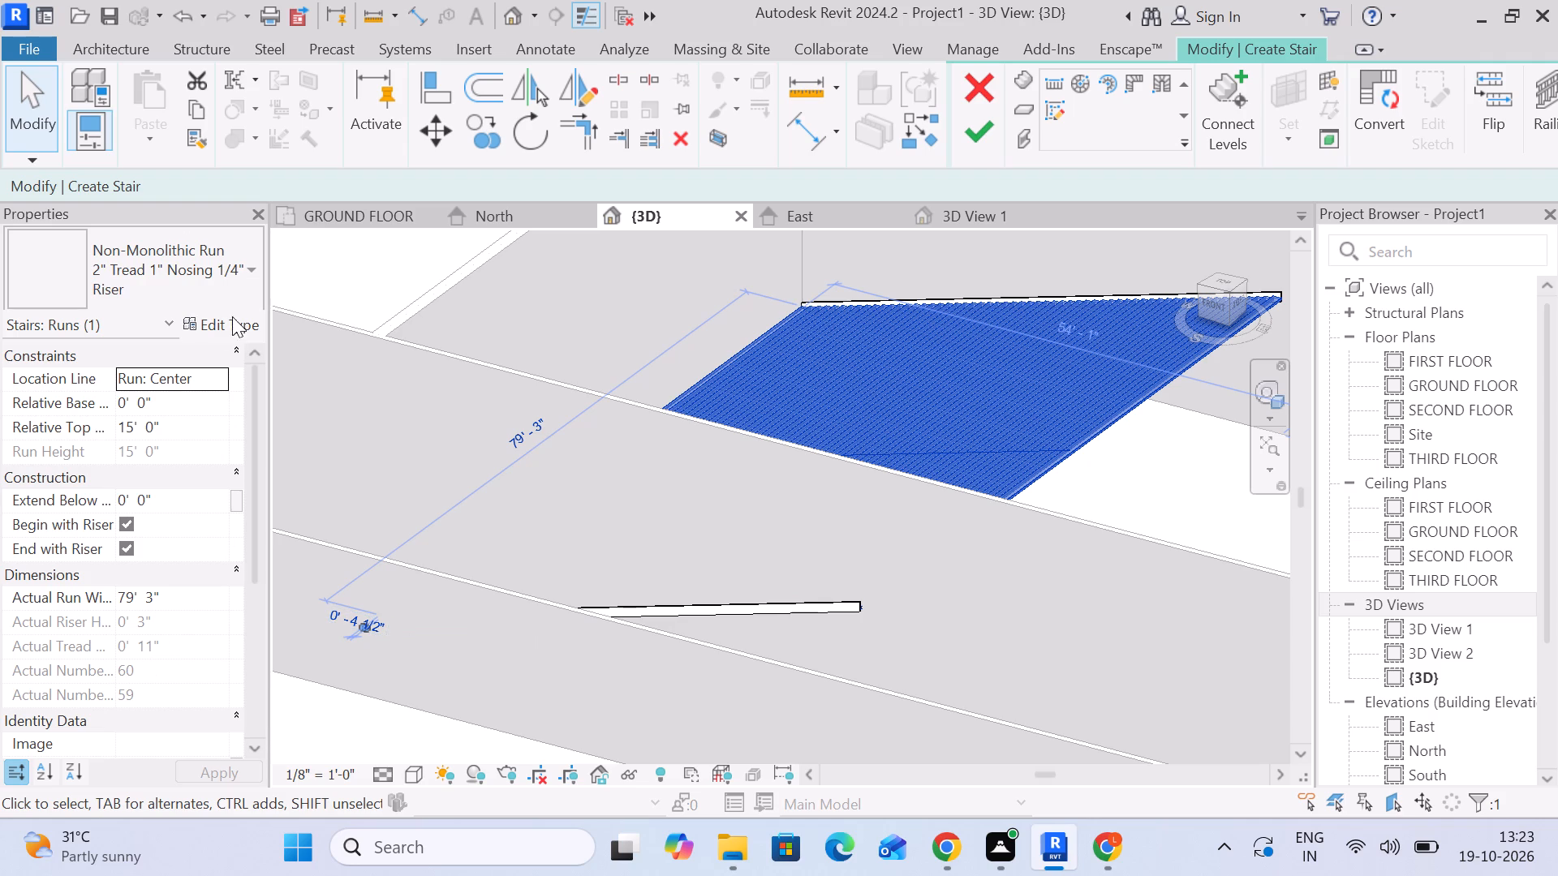
pyautogui.click(17, 101)
pyautogui.click(247, 333)
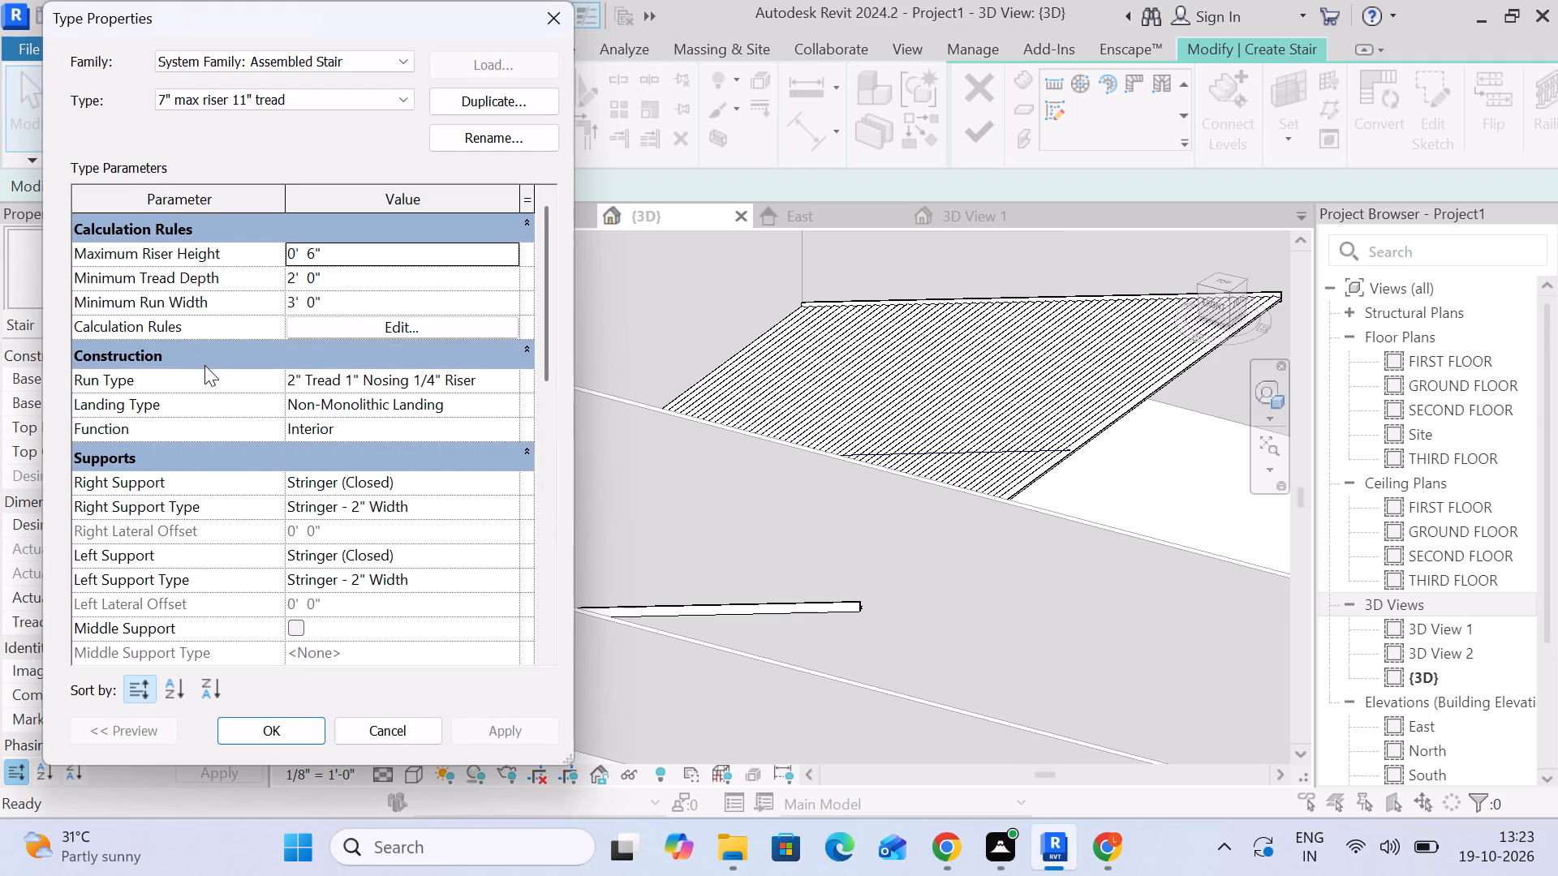
pyautogui.click(575, 18)
pyautogui.click(551, 26)
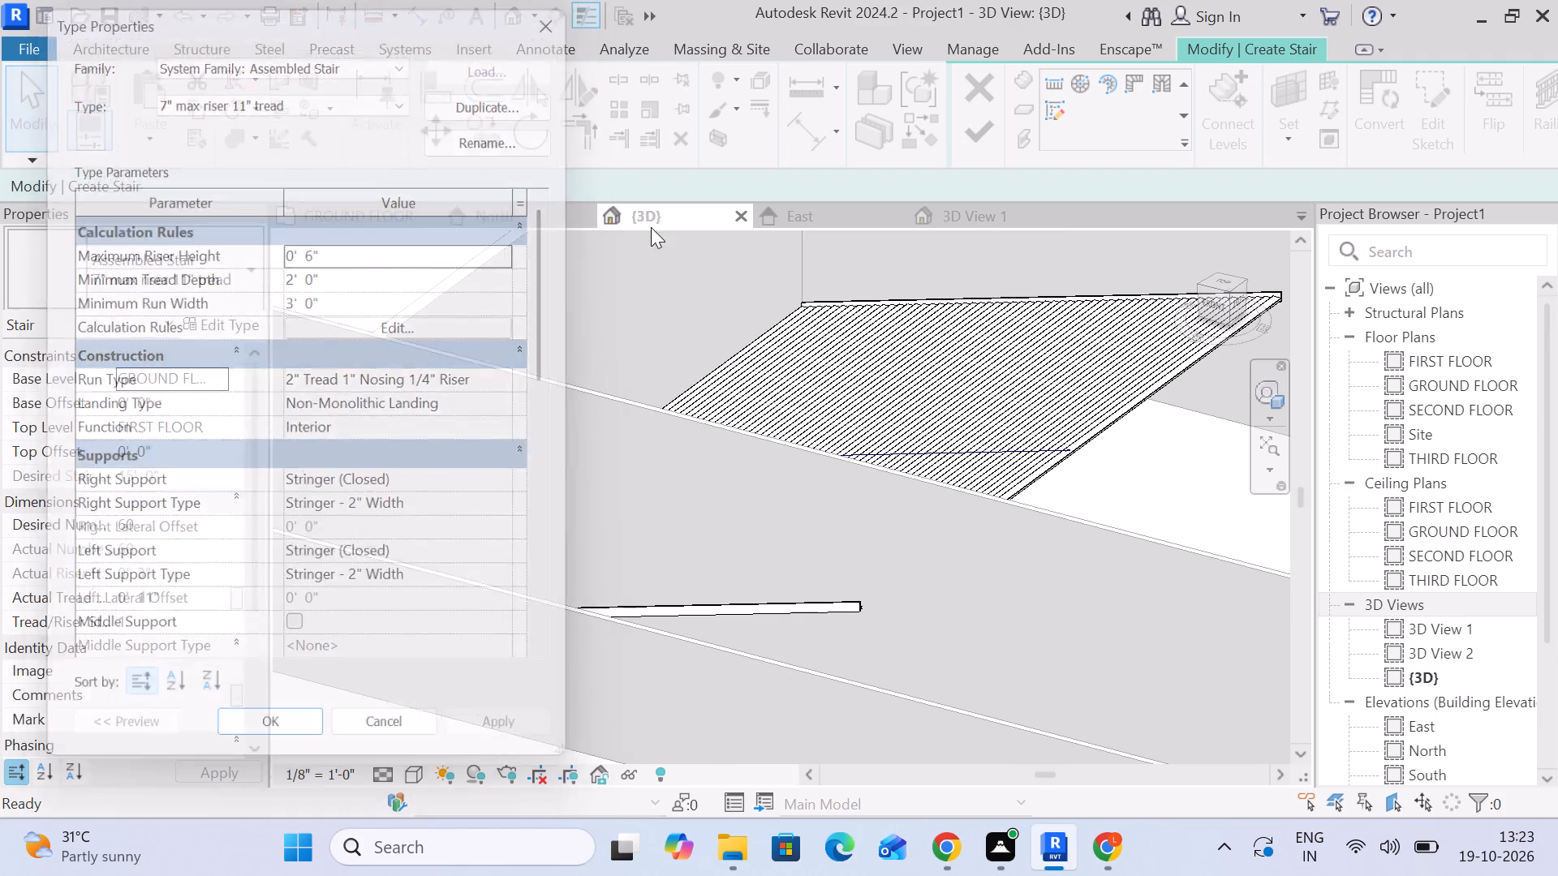
# Change the whole stair's type from the assembled stair to the Cast-In-Place Monolithic Stair.
pyautogui.click(850, 358)
pyautogui.click(178, 282)
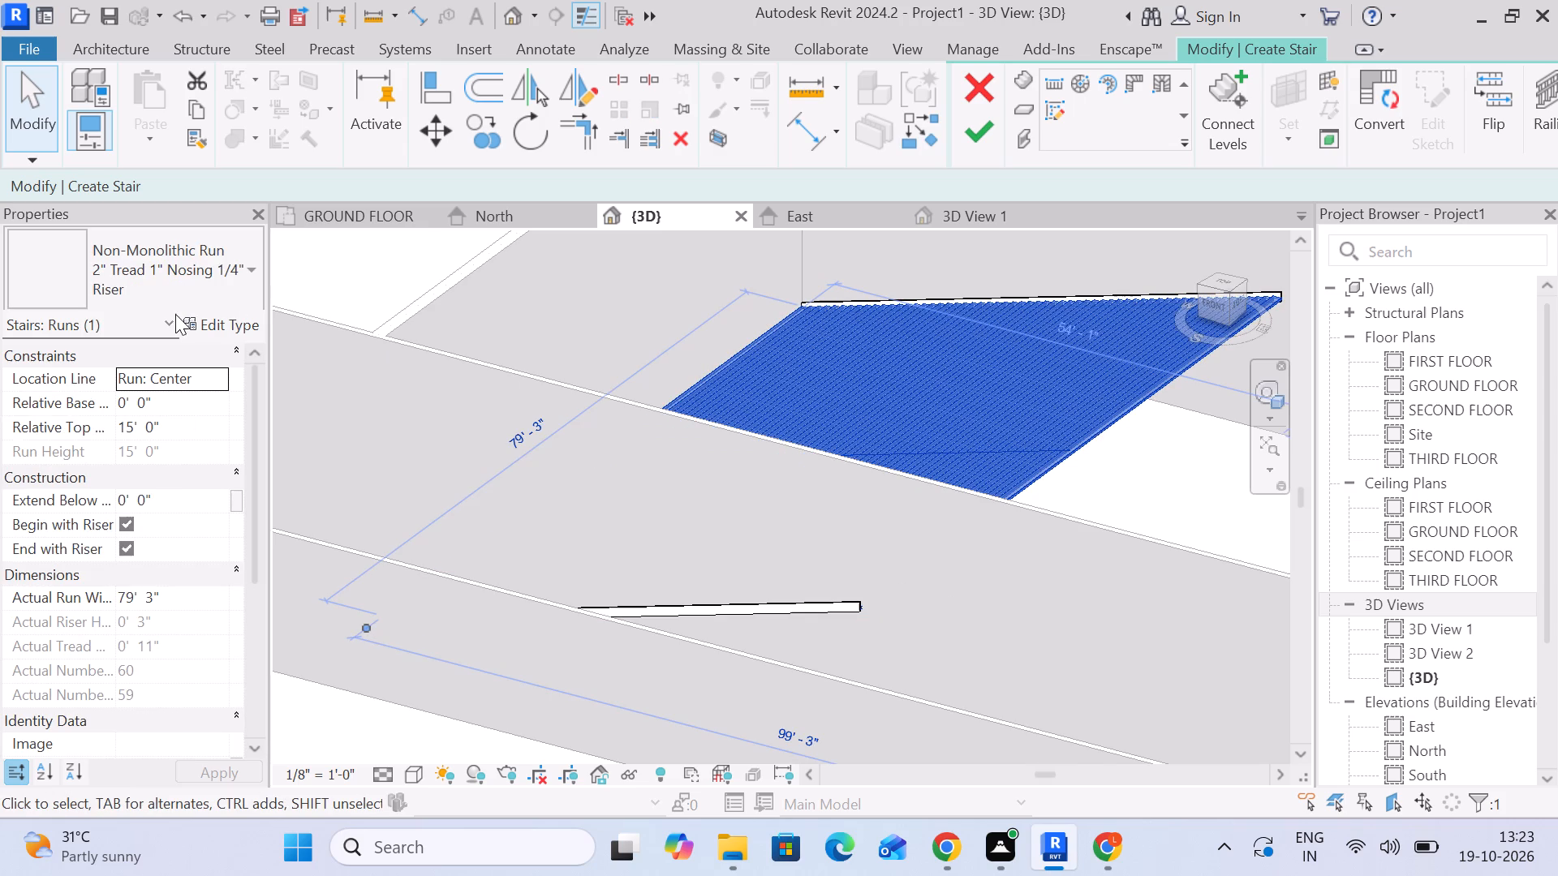
pyautogui.click(222, 255)
pyautogui.click(237, 261)
pyautogui.tripleClick(246, 264)
pyautogui.press('Escape')
pyautogui.click(1048, 442)
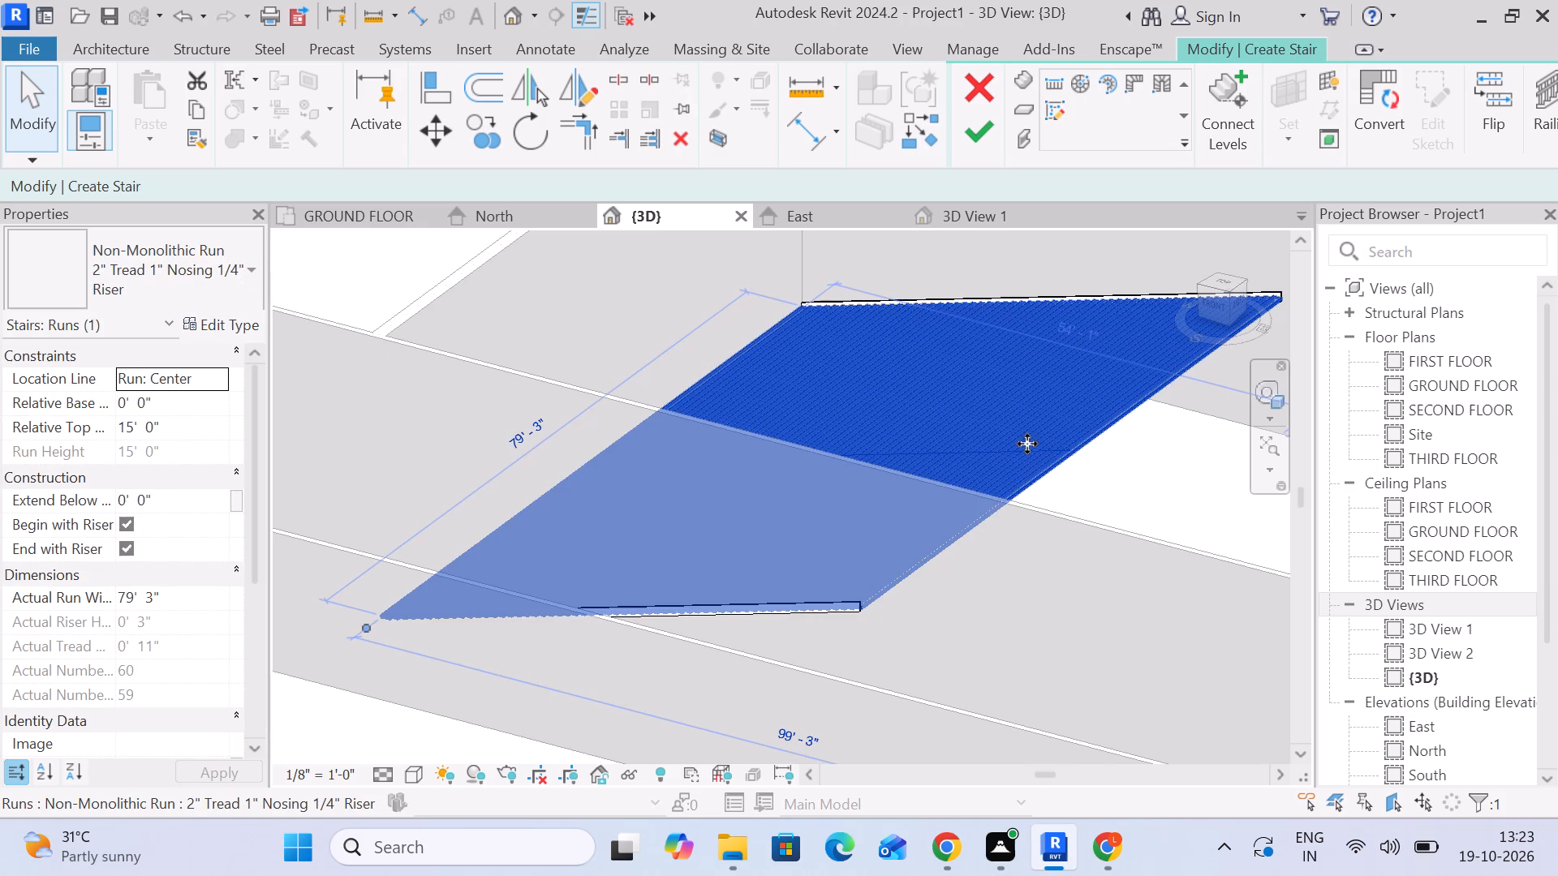
pyautogui.press('Escape')
pyautogui.press('Escape')
pyautogui.click(209, 281)
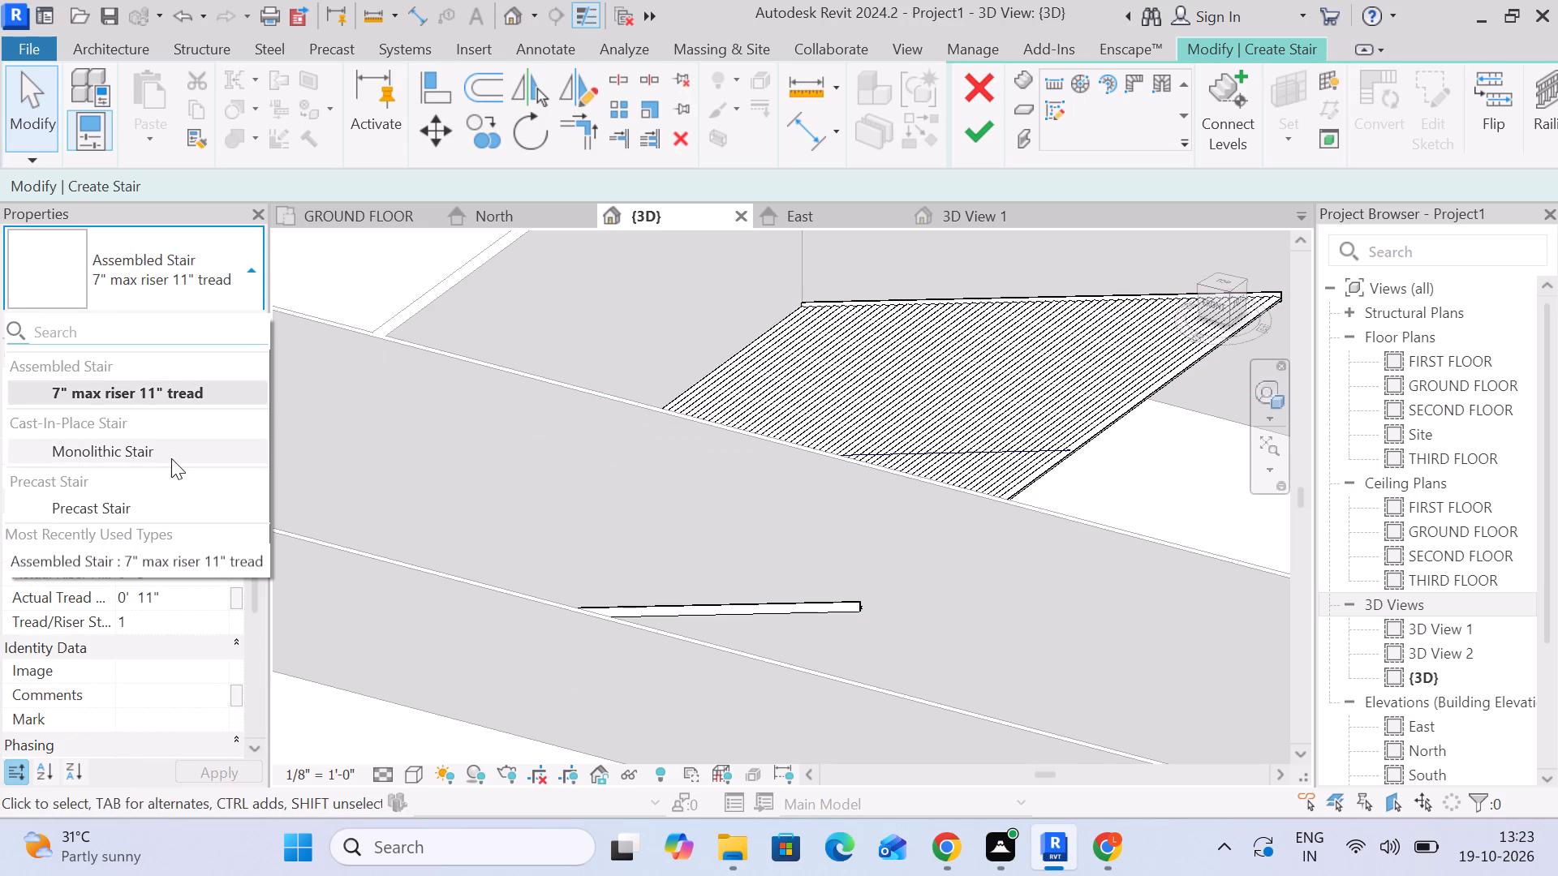
pyautogui.click(171, 458)
# Examine the monolithic stair's steps, slope and height against the surrounding walls, and check its run properties.
pyautogui.scroll(5, 883, 376)
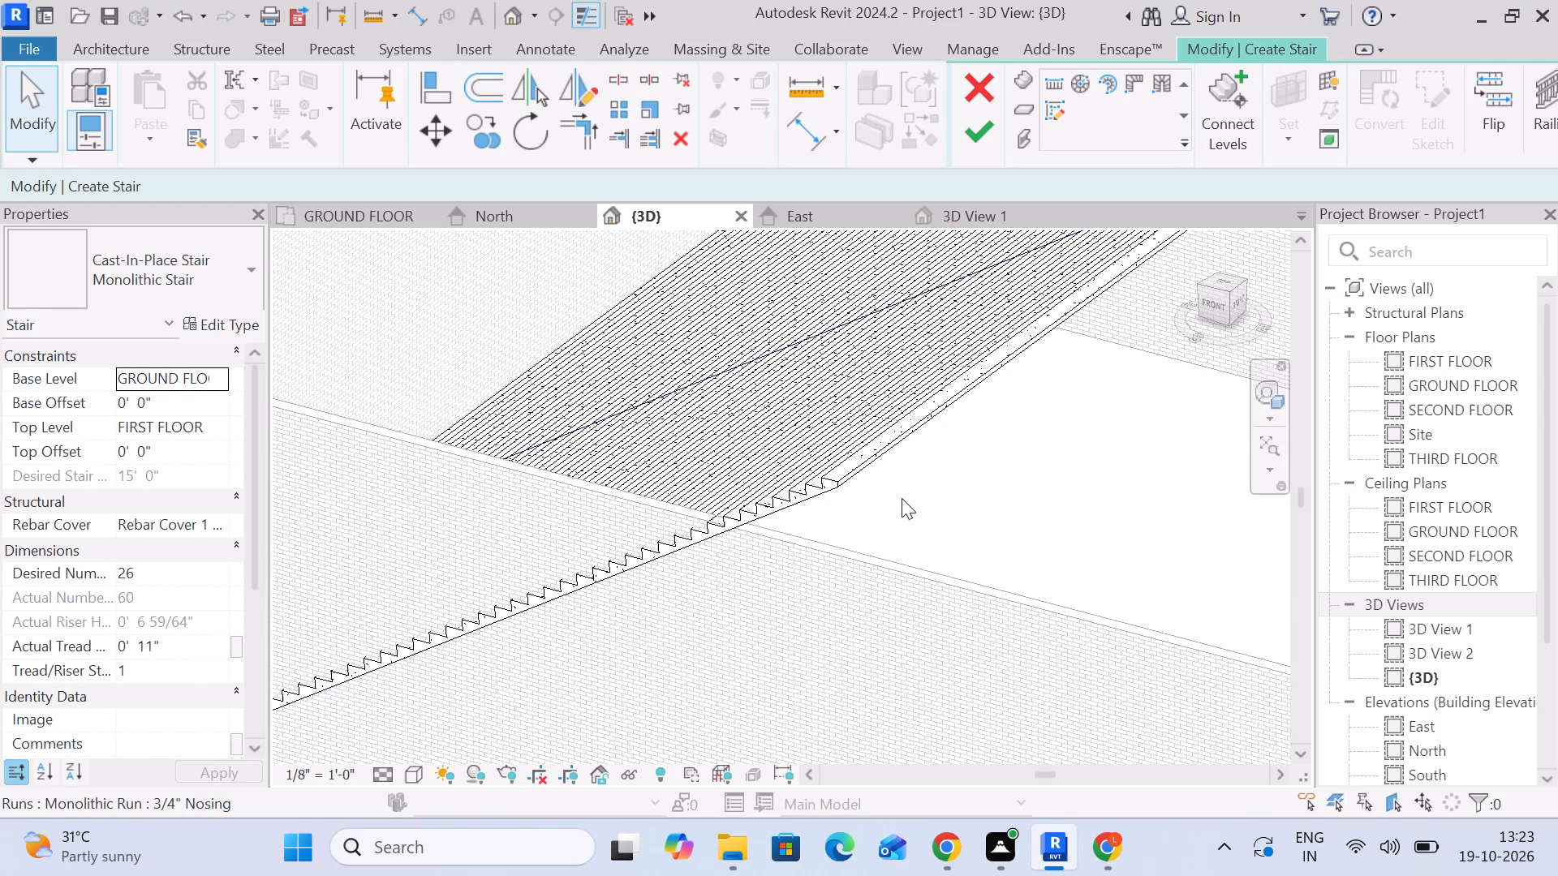
pyautogui.moveTo(932, 496); pyautogui.dragTo(839, 470, button='middle')
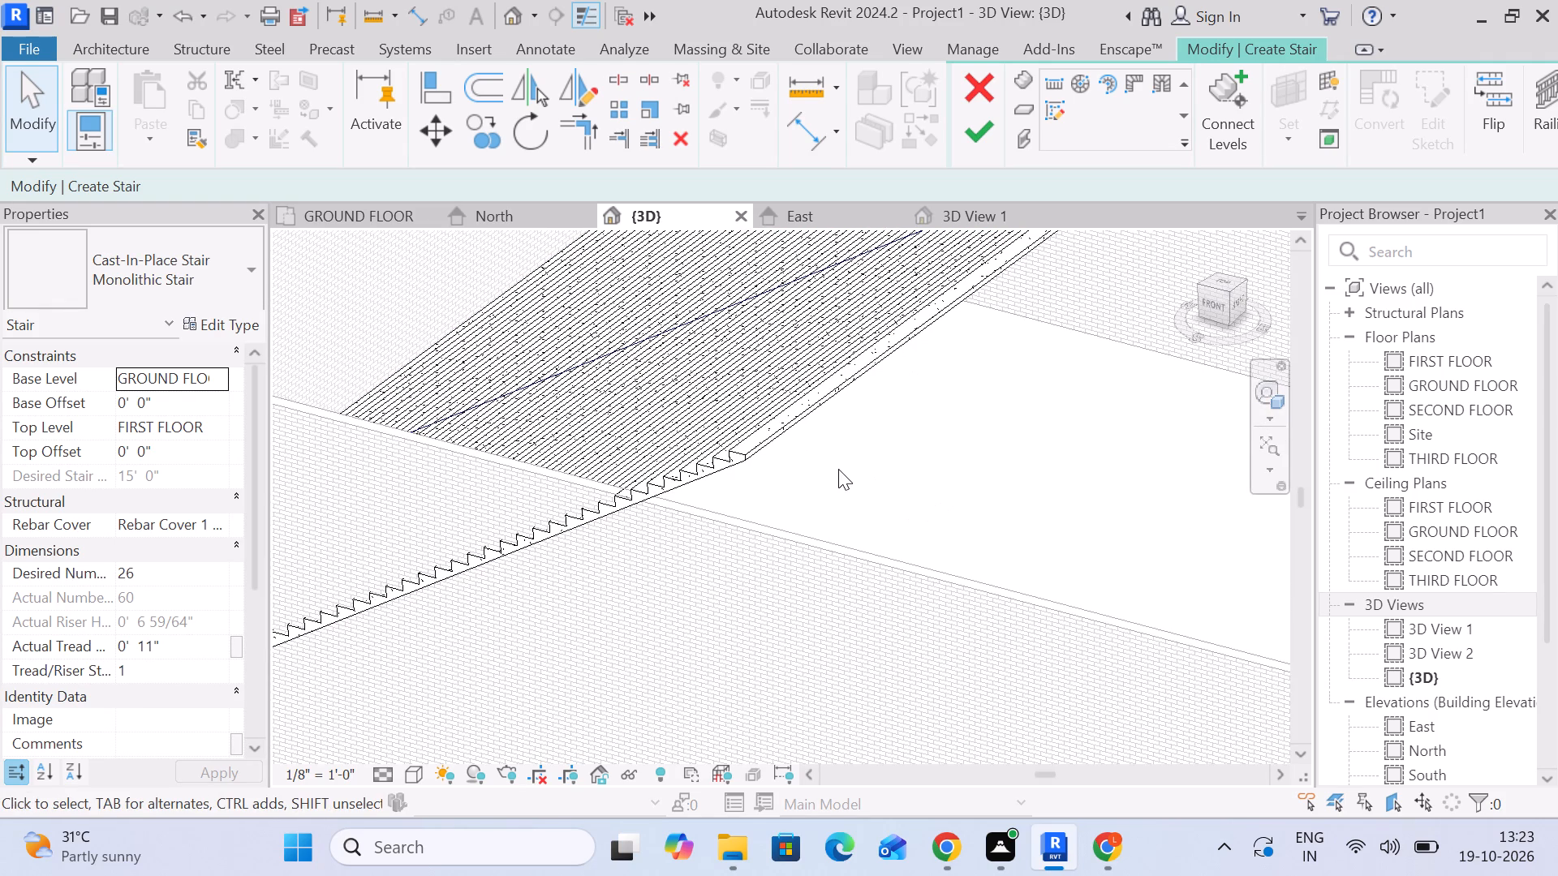
pyautogui.scroll(-3, 838, 469)
pyautogui.moveTo(841, 412); pyautogui.dragTo(691, 509, button='middle')
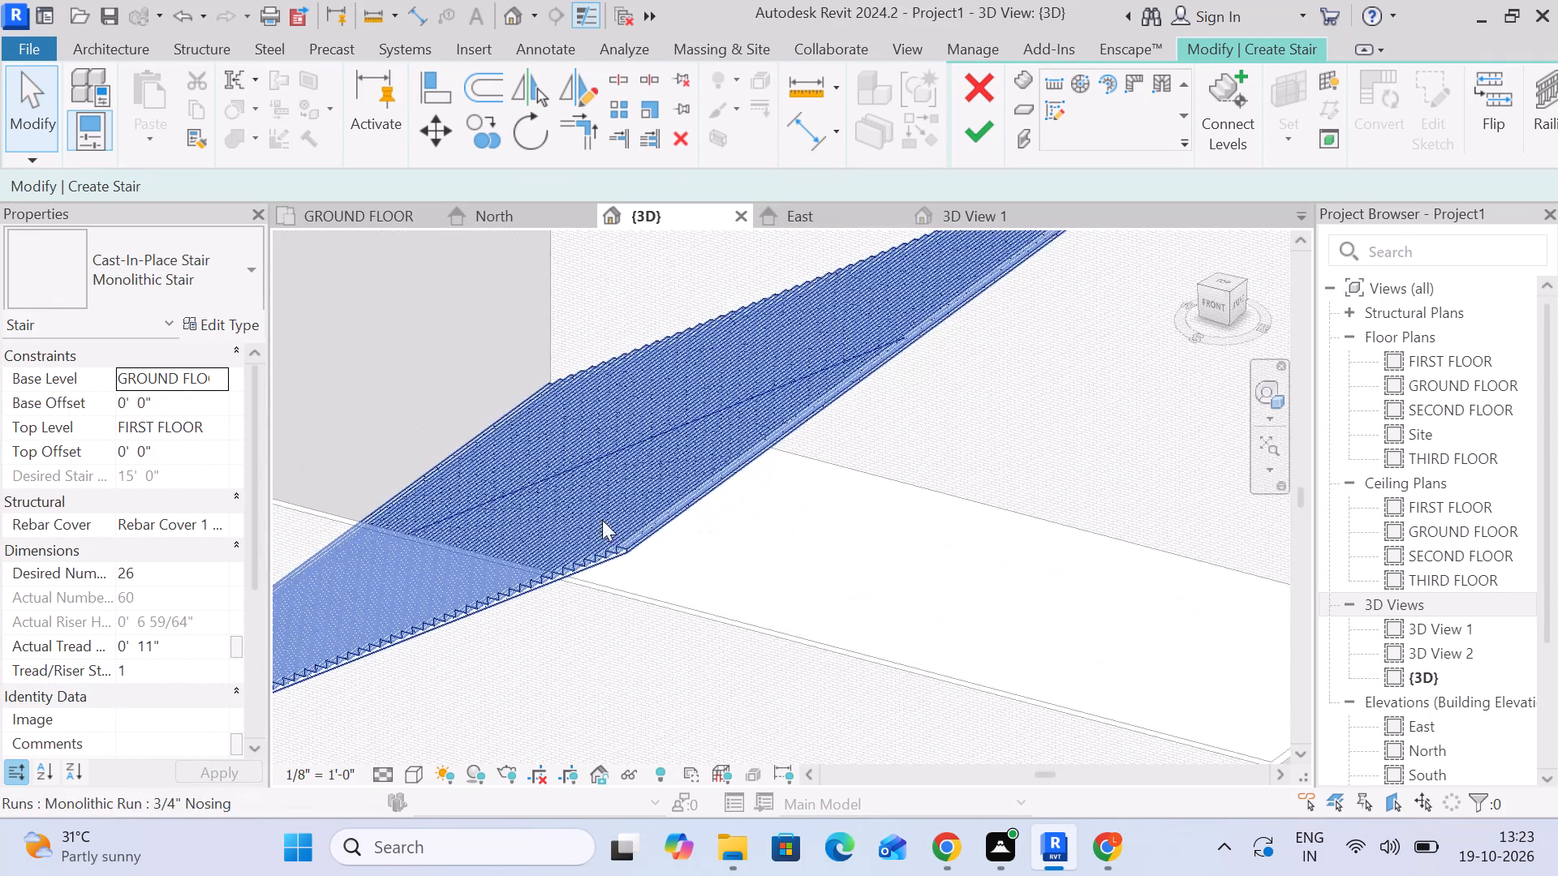
pyautogui.click(635, 511)
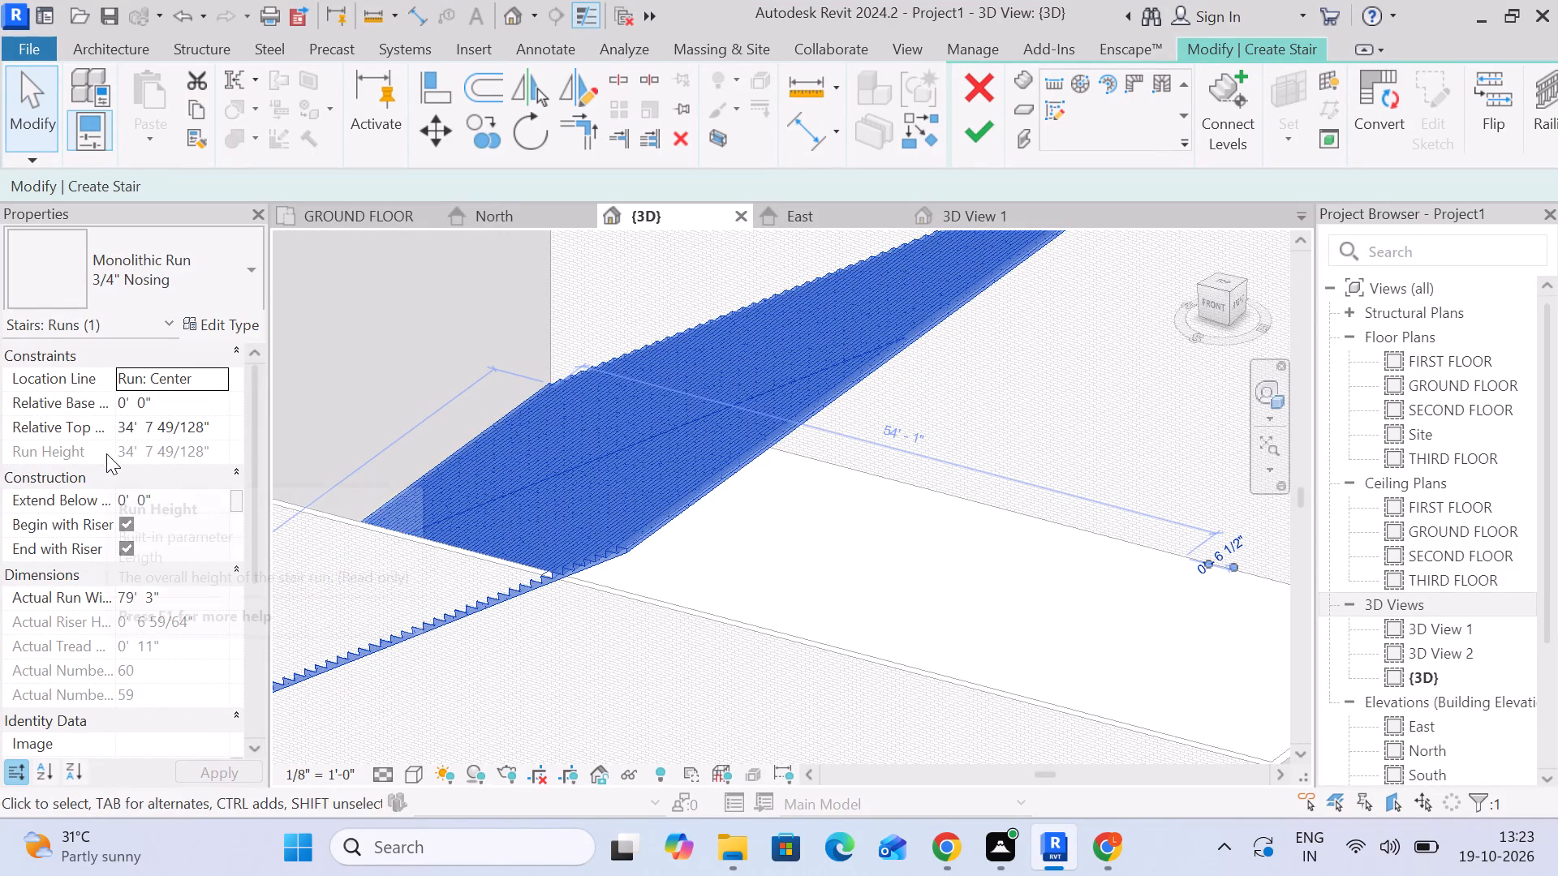
pyautogui.press('Escape')
pyautogui.moveTo(168, 428); pyautogui.dragTo(251, 567, button='middle')
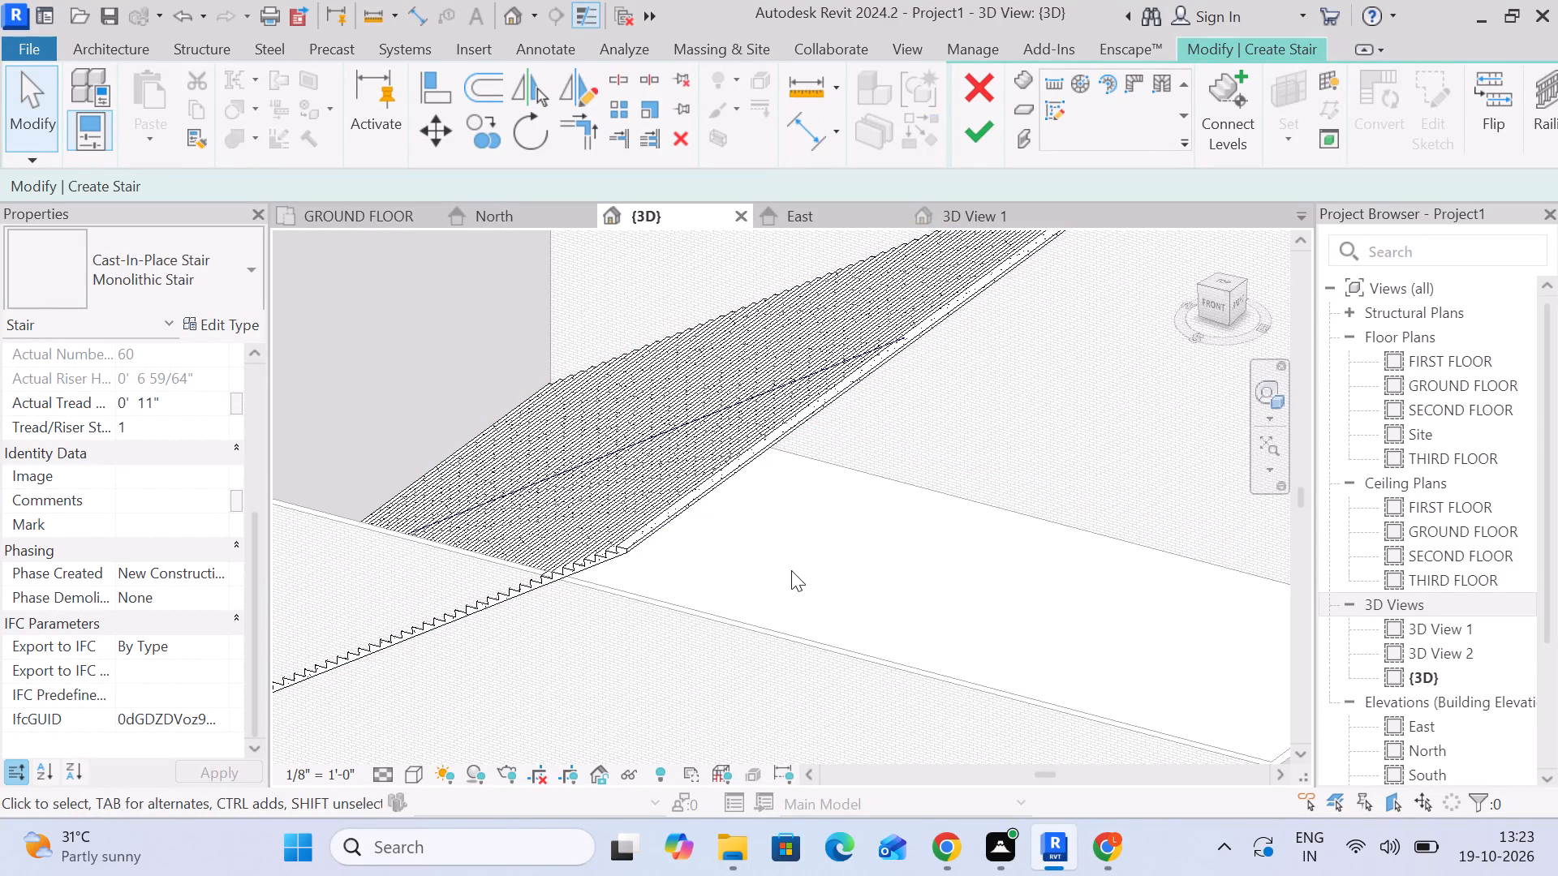
pyautogui.scroll(-5, 811, 545)
pyautogui.moveTo(887, 550); pyautogui.dragTo(694, 453, button='middle')
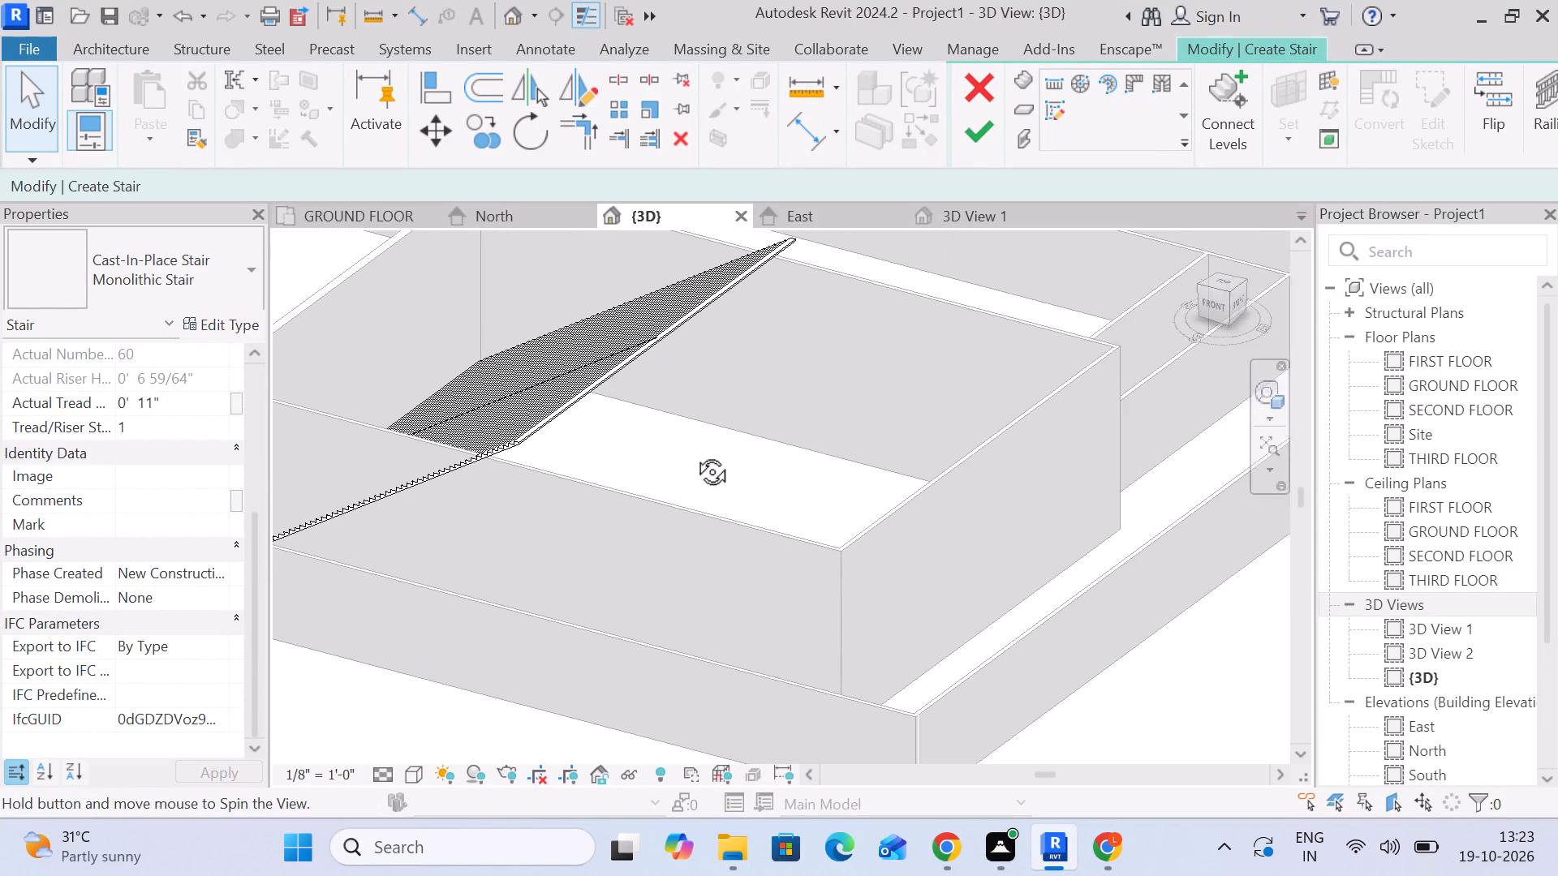
pyautogui.moveTo(694, 453); pyautogui.dragTo(726, 382, button='middle')
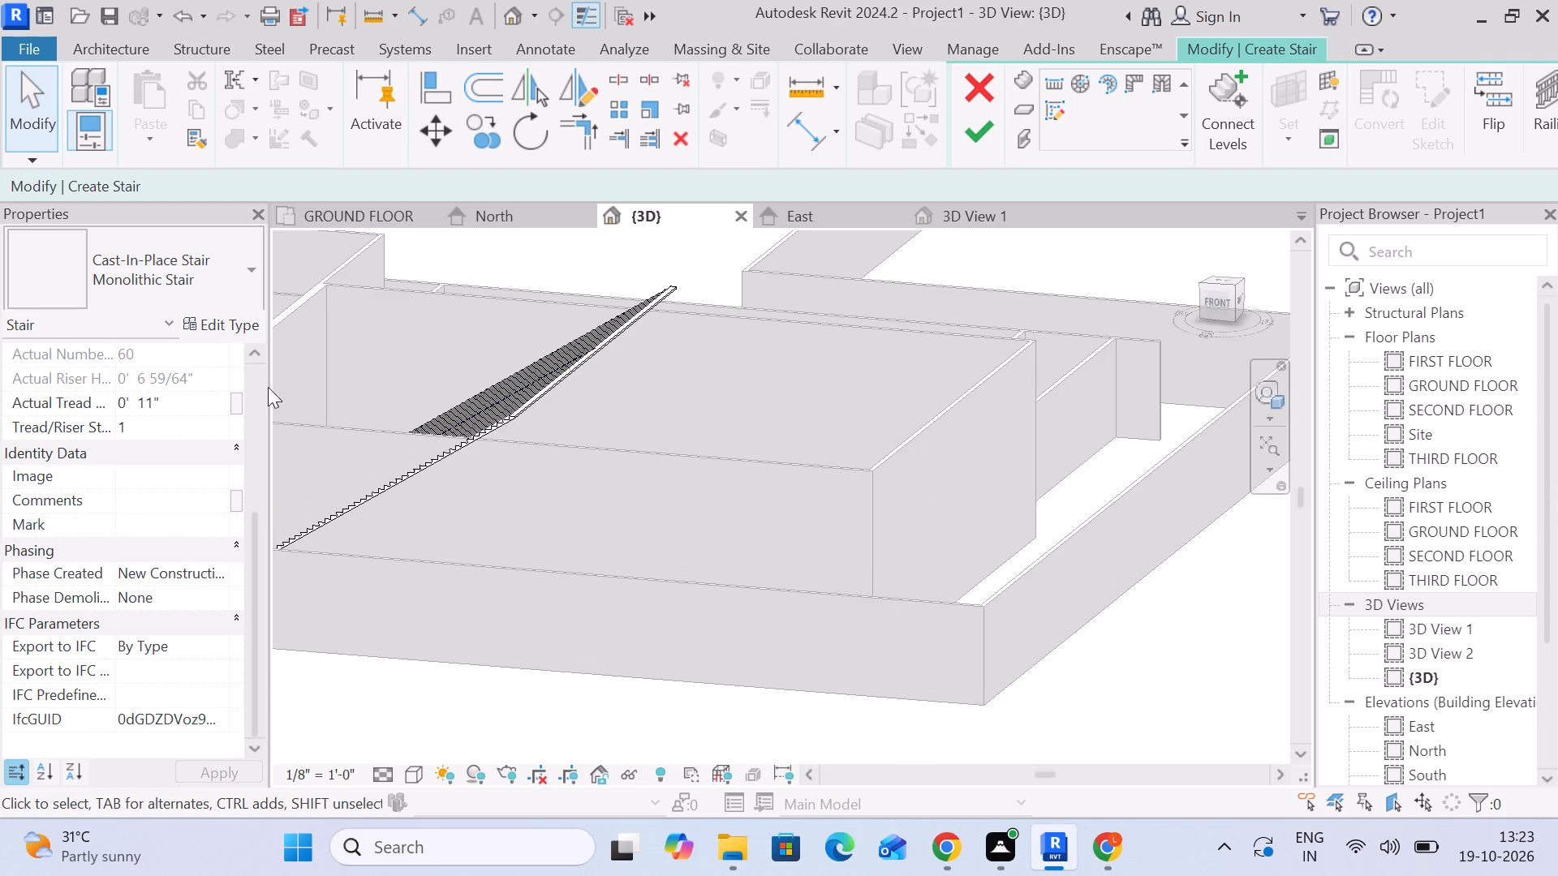
# Set the Minimum Tread Depth of the Monolithic Stair type to 3' 0".
pyautogui.click(193, 296)
pyautogui.click(196, 293)
pyautogui.click(208, 319)
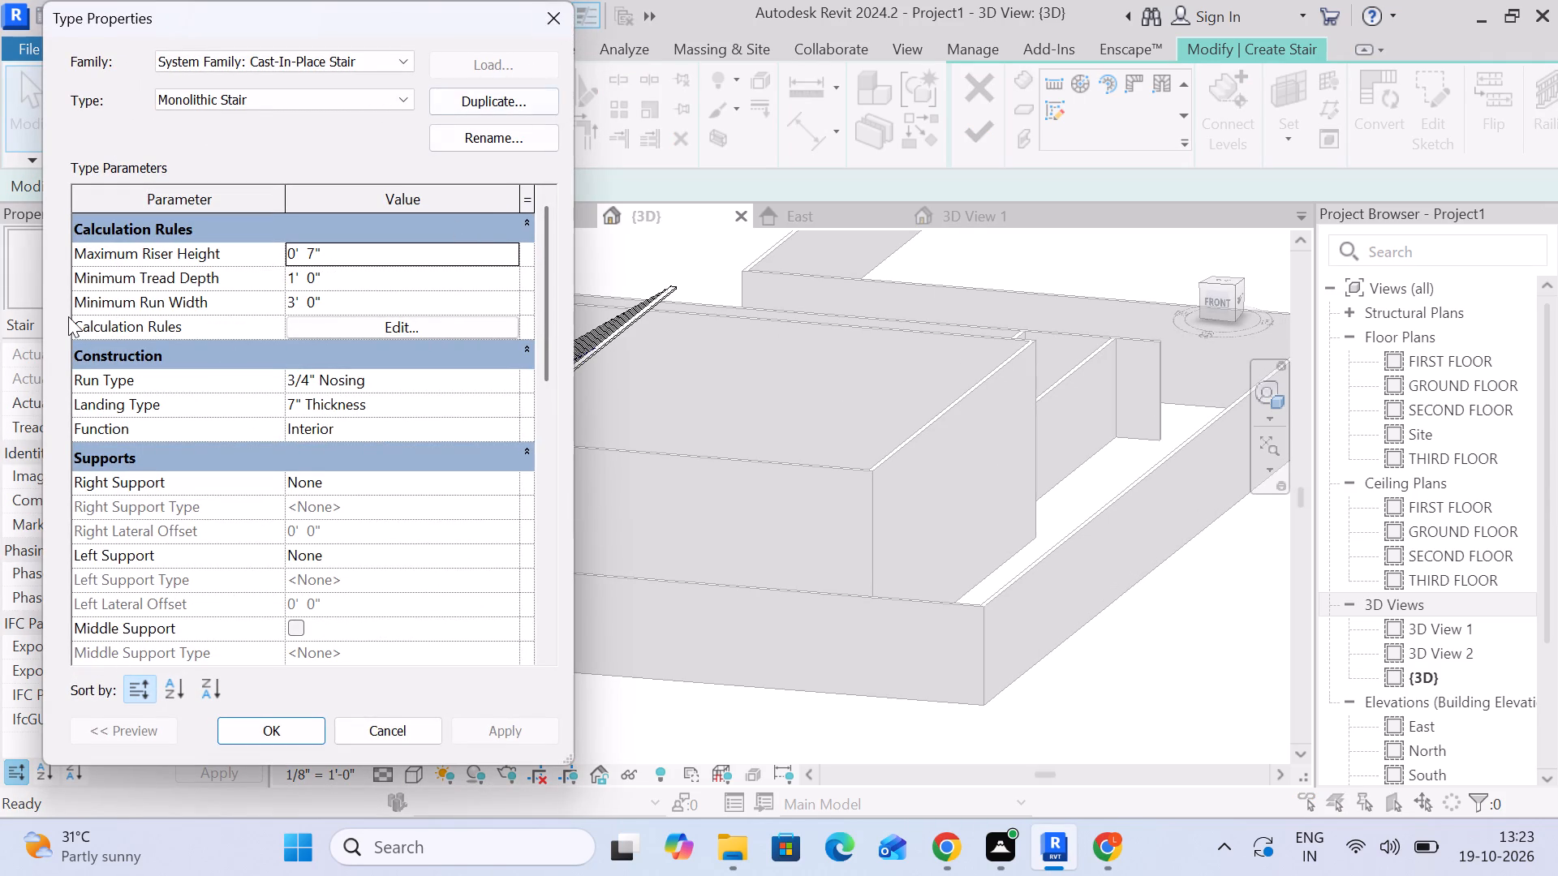
pyautogui.click(350, 277)
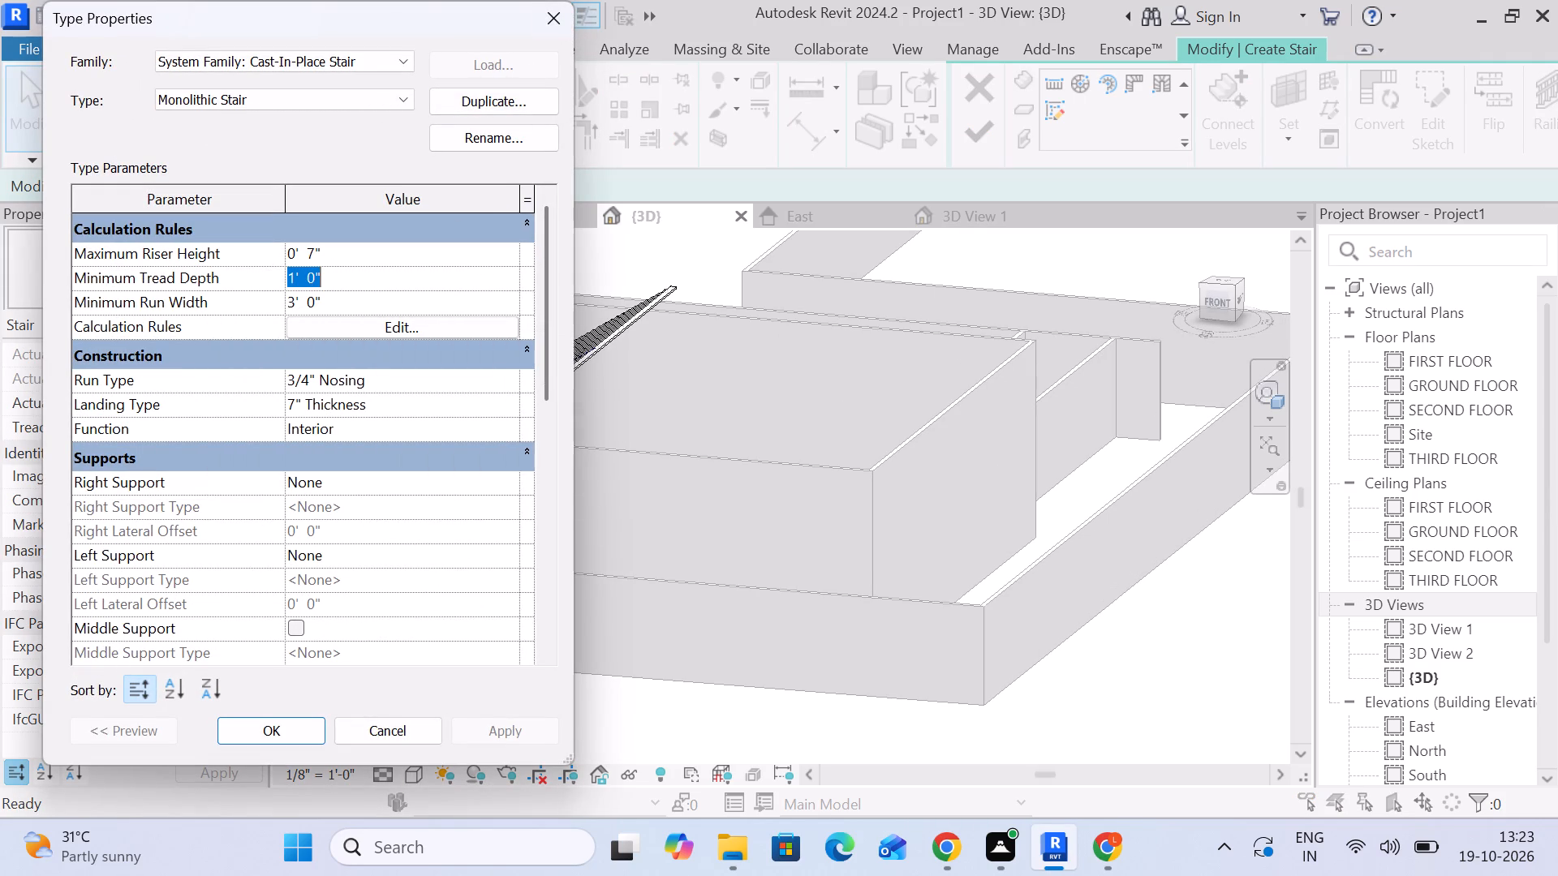
pyautogui.press('2')
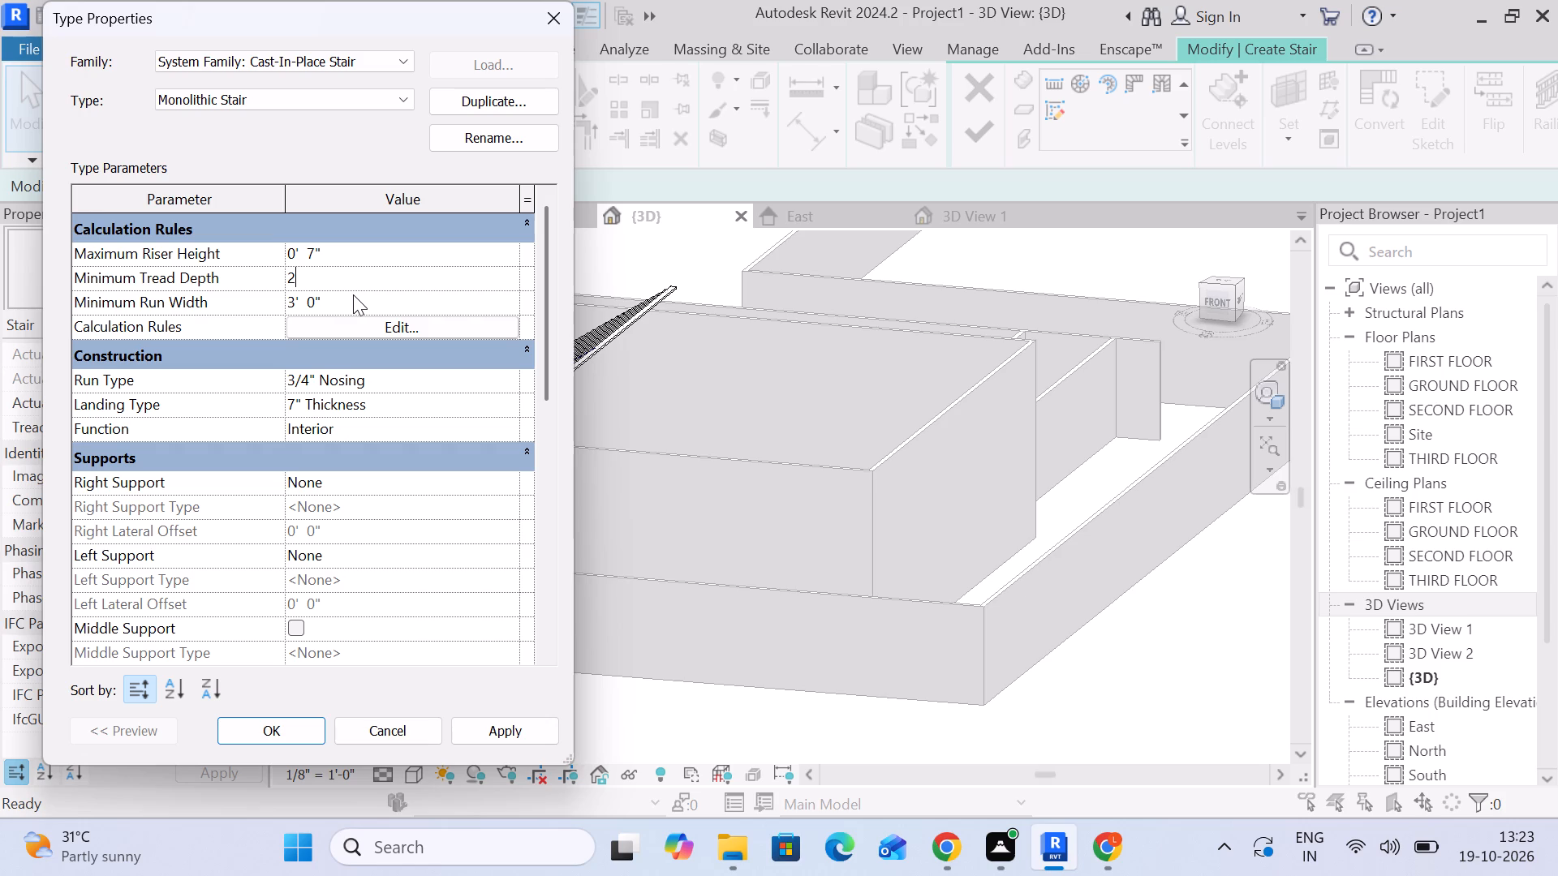
pyautogui.press('BackSpace')
pyautogui.press('3')
pyautogui.press("'")
pyautogui.press('Return')
pyautogui.click(292, 728)
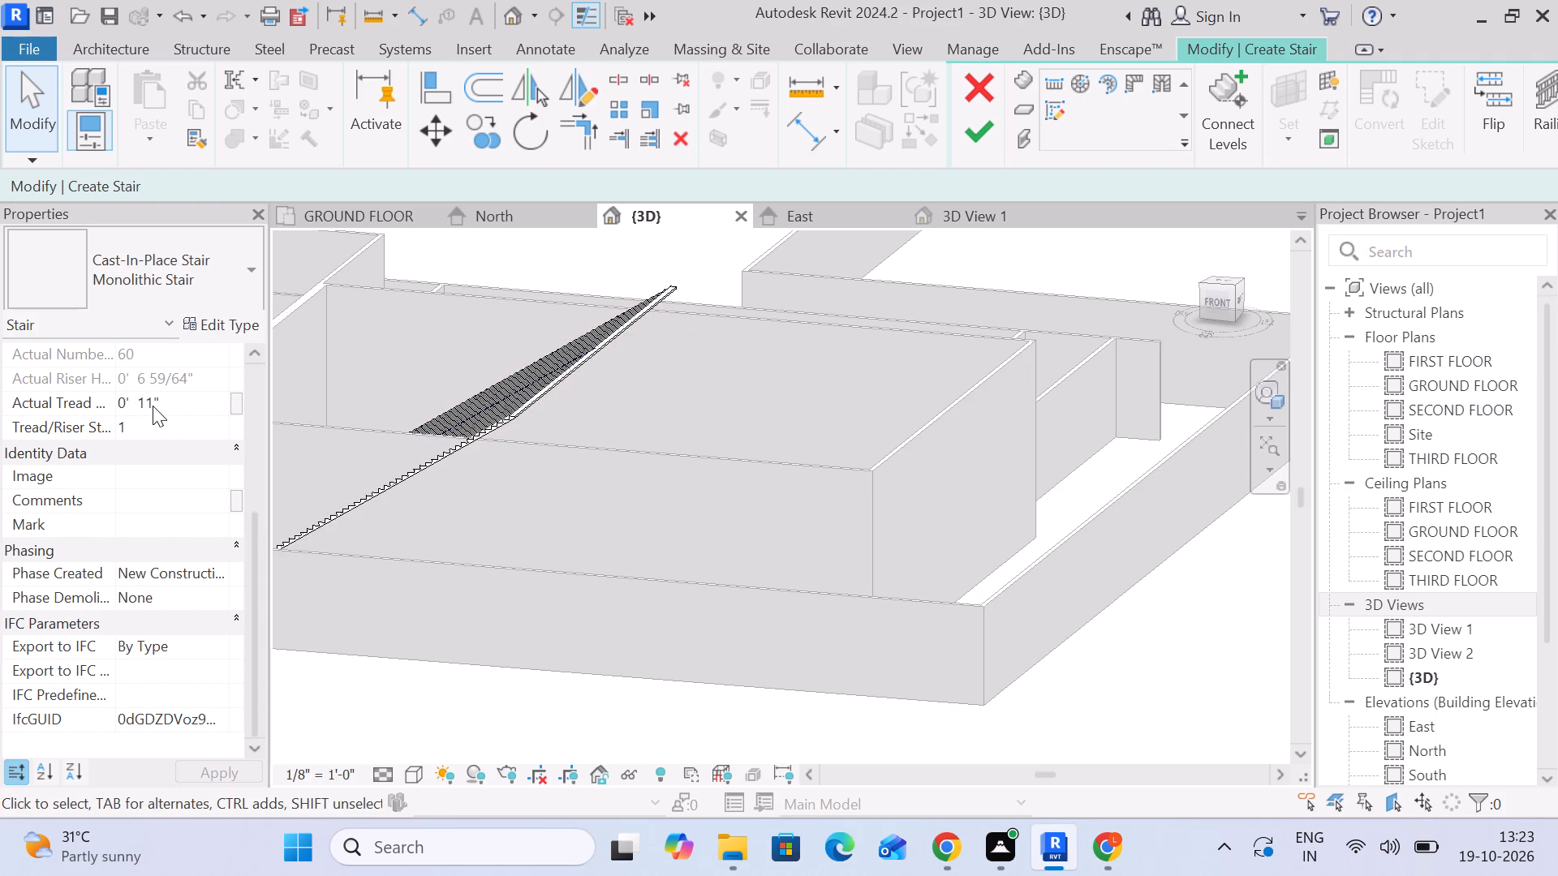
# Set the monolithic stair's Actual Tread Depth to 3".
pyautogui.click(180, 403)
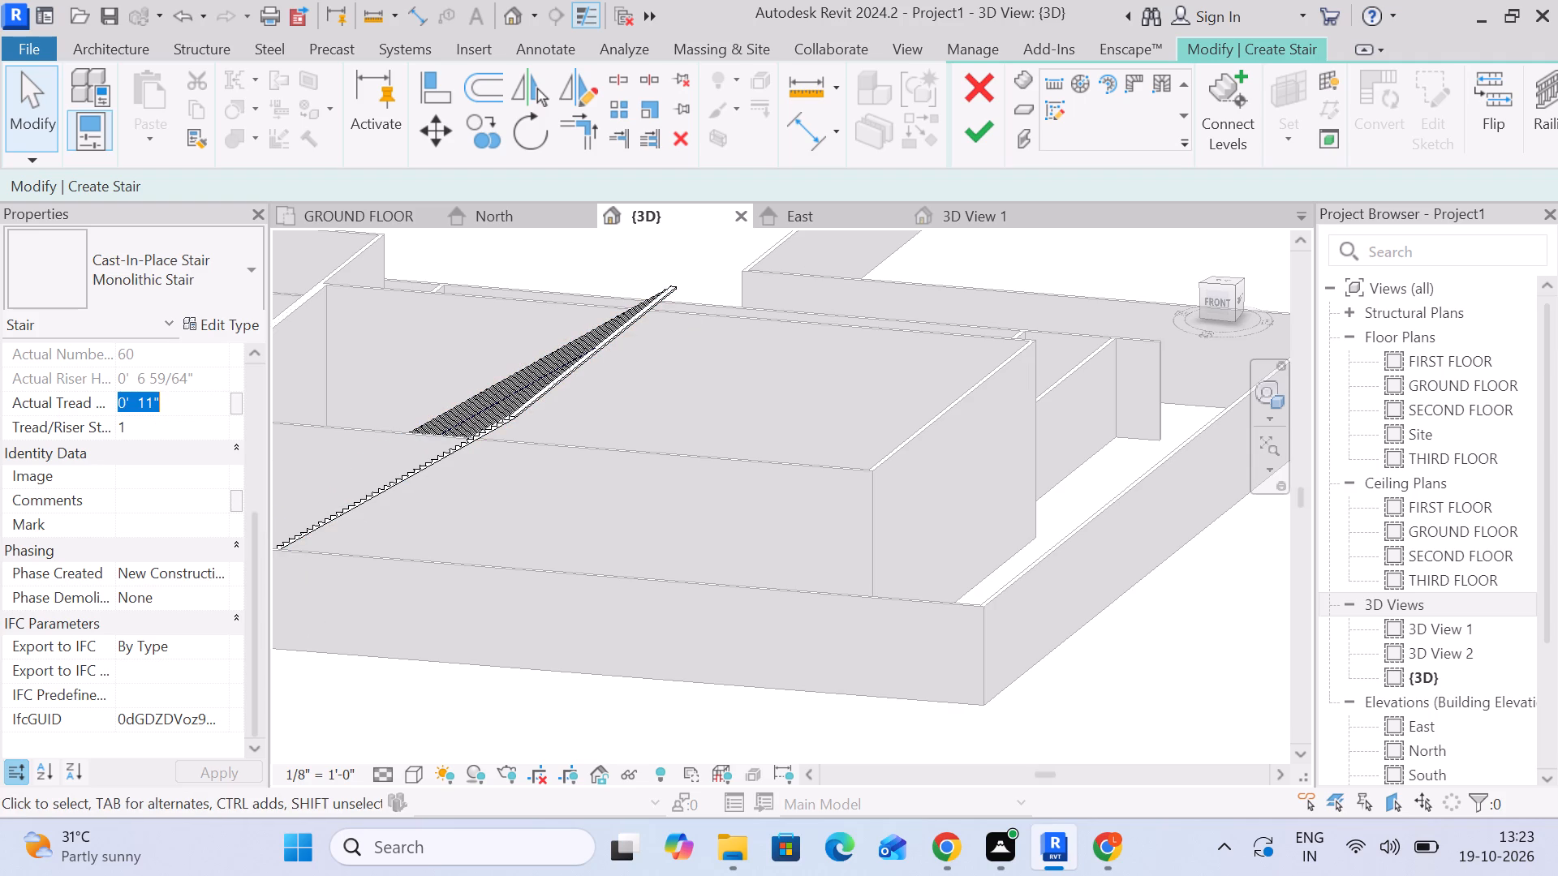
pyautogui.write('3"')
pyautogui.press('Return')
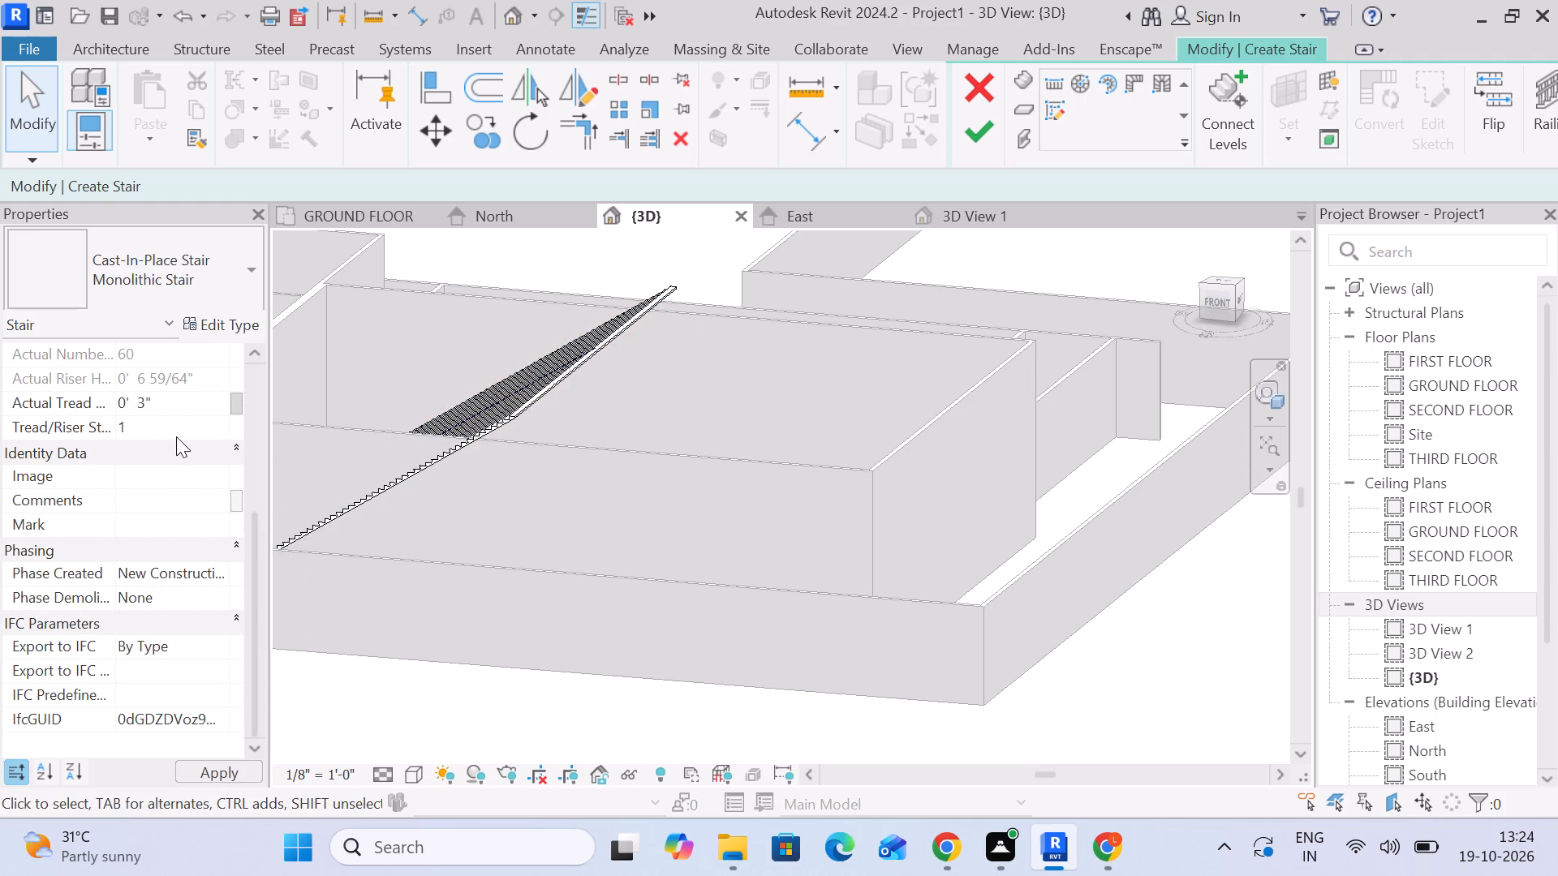
# Set the monolithic stair's Actual Tread Depth to 3' 0".
pyautogui.click(183, 404)
pyautogui.press('4')
pyautogui.press('BackSpace')
pyautogui.press('3')
pyautogui.press("'")
pyautogui.press('Return')
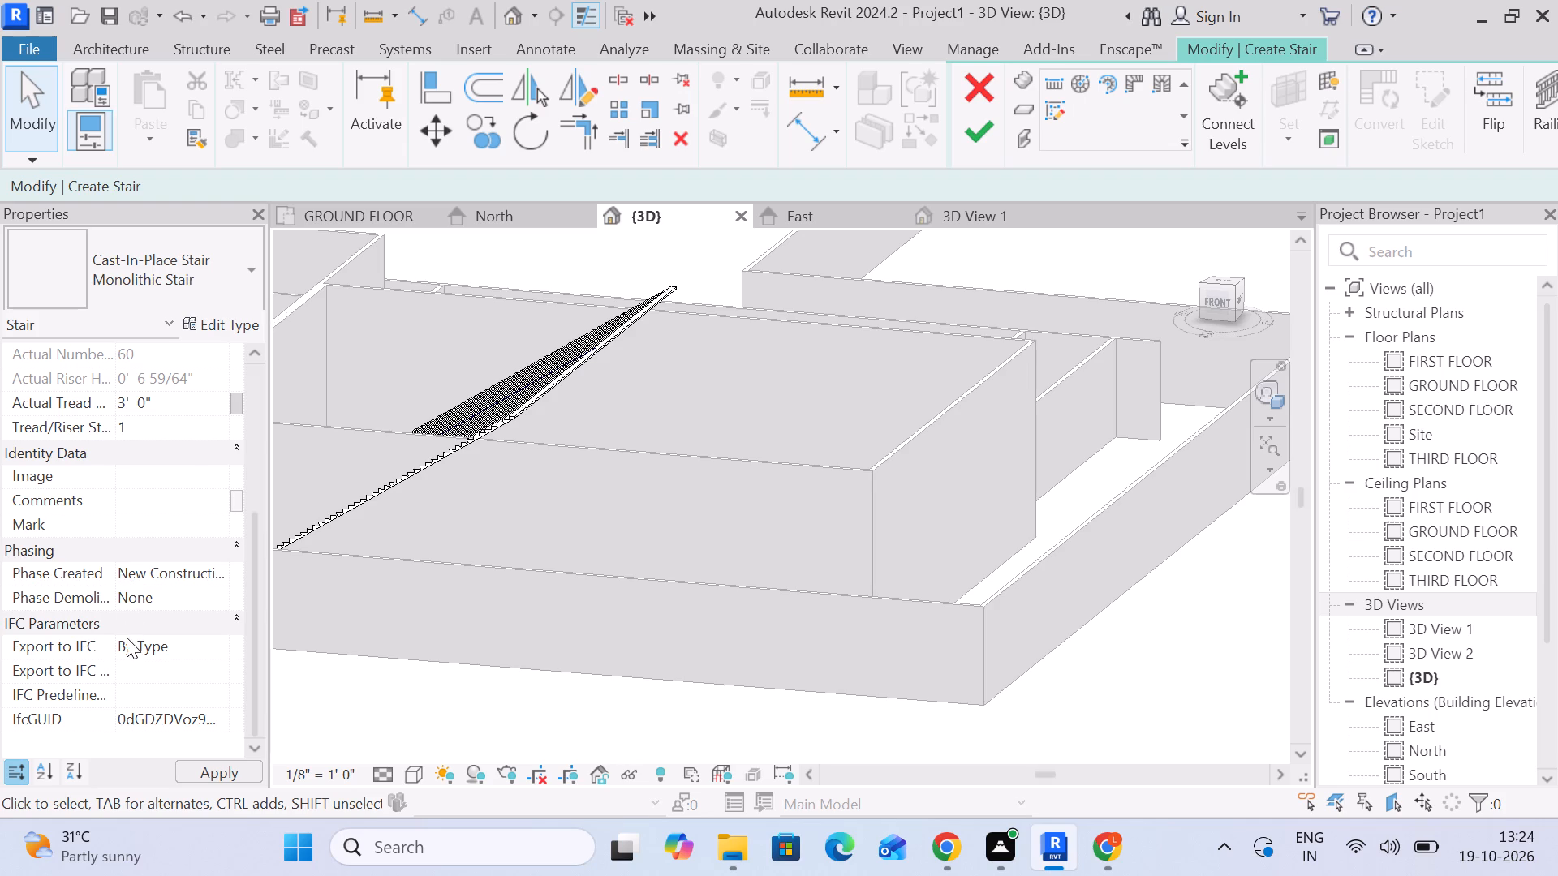
# Examine the deeper-tread stair in 3D, checking its length, step profile and fit against the room walls.
pyautogui.scroll(-3, 127, 638)
pyautogui.scroll(3, 127, 642)
pyautogui.scroll(-3, 895, 482)
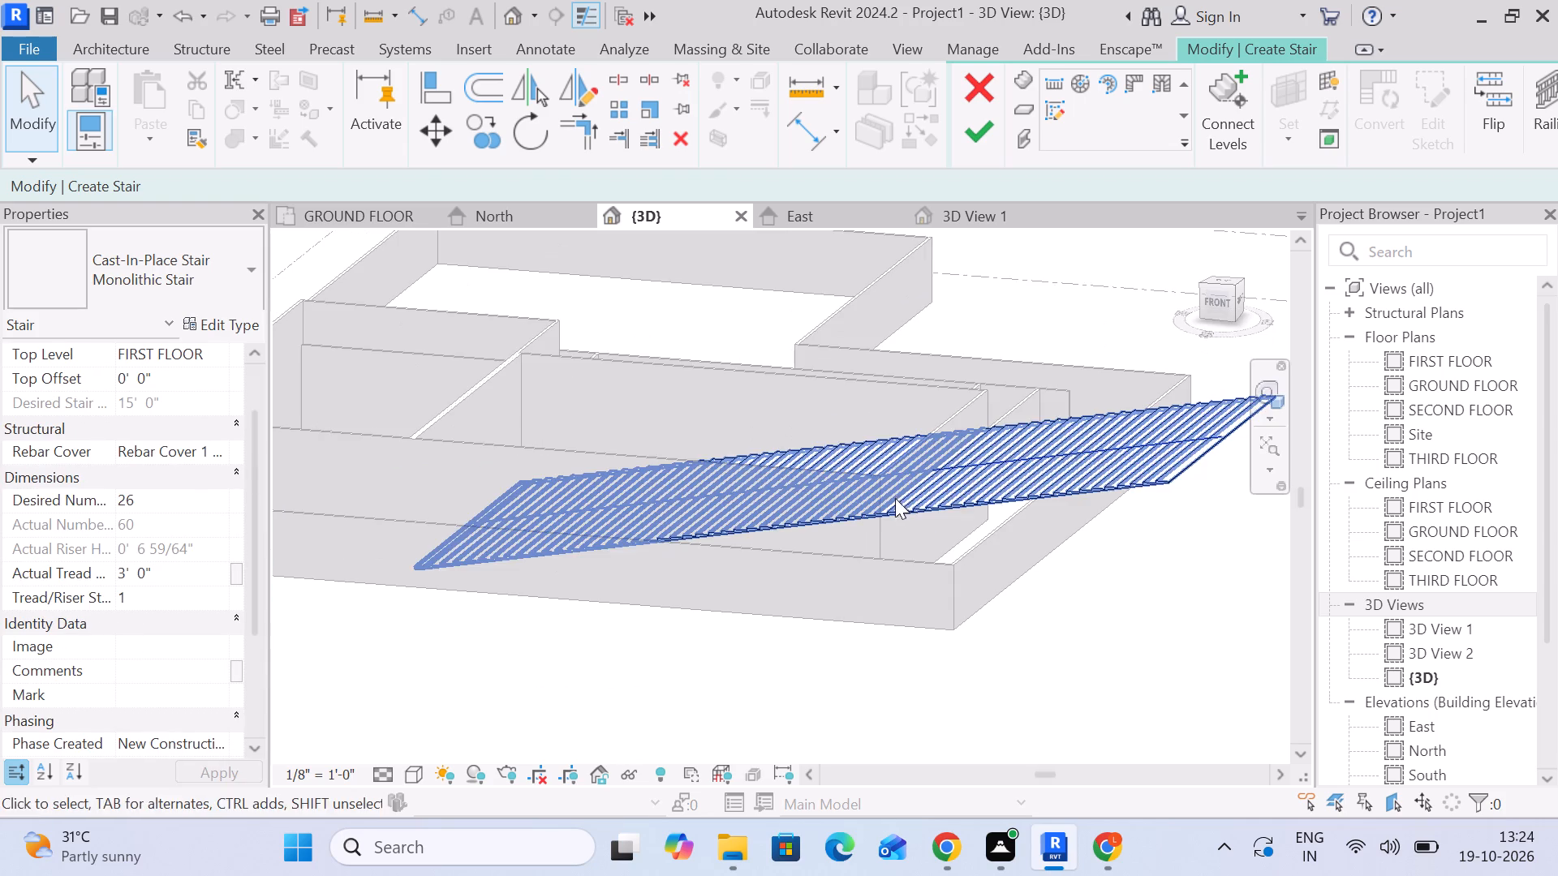
pyautogui.scroll(-2, 884, 606)
pyautogui.keyDown('shift'); pyautogui.moveTo(867, 613); pyautogui.dragTo(936, 626, button='middle'); pyautogui.keyUp('shift')
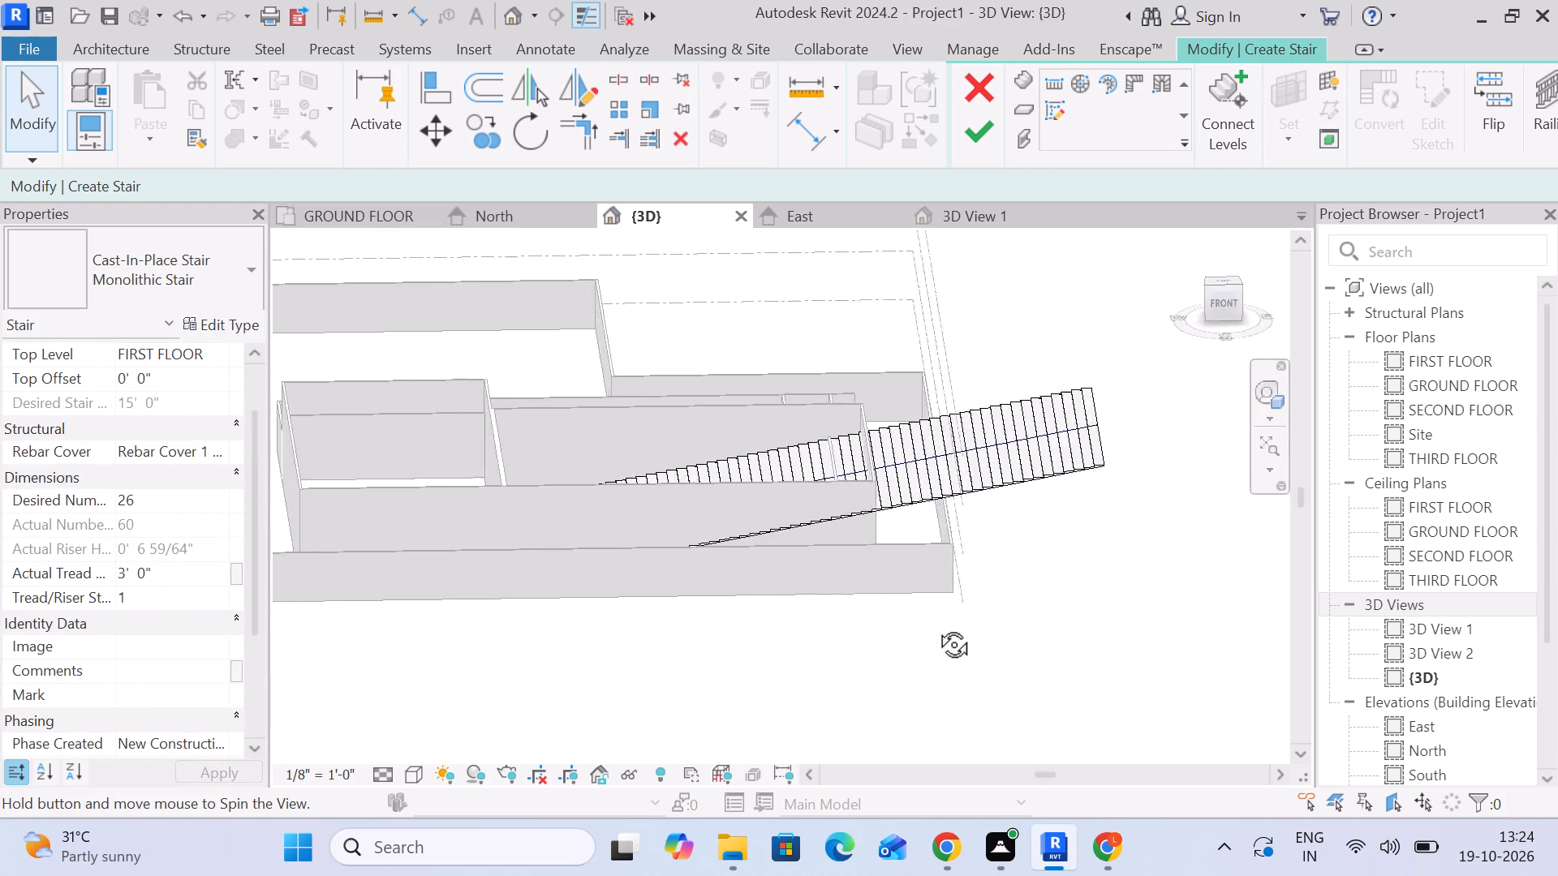
pyautogui.keyDown('shift'); pyautogui.moveTo(936, 626); pyautogui.dragTo(779, 655, button='middle'); pyautogui.keyUp('shift')
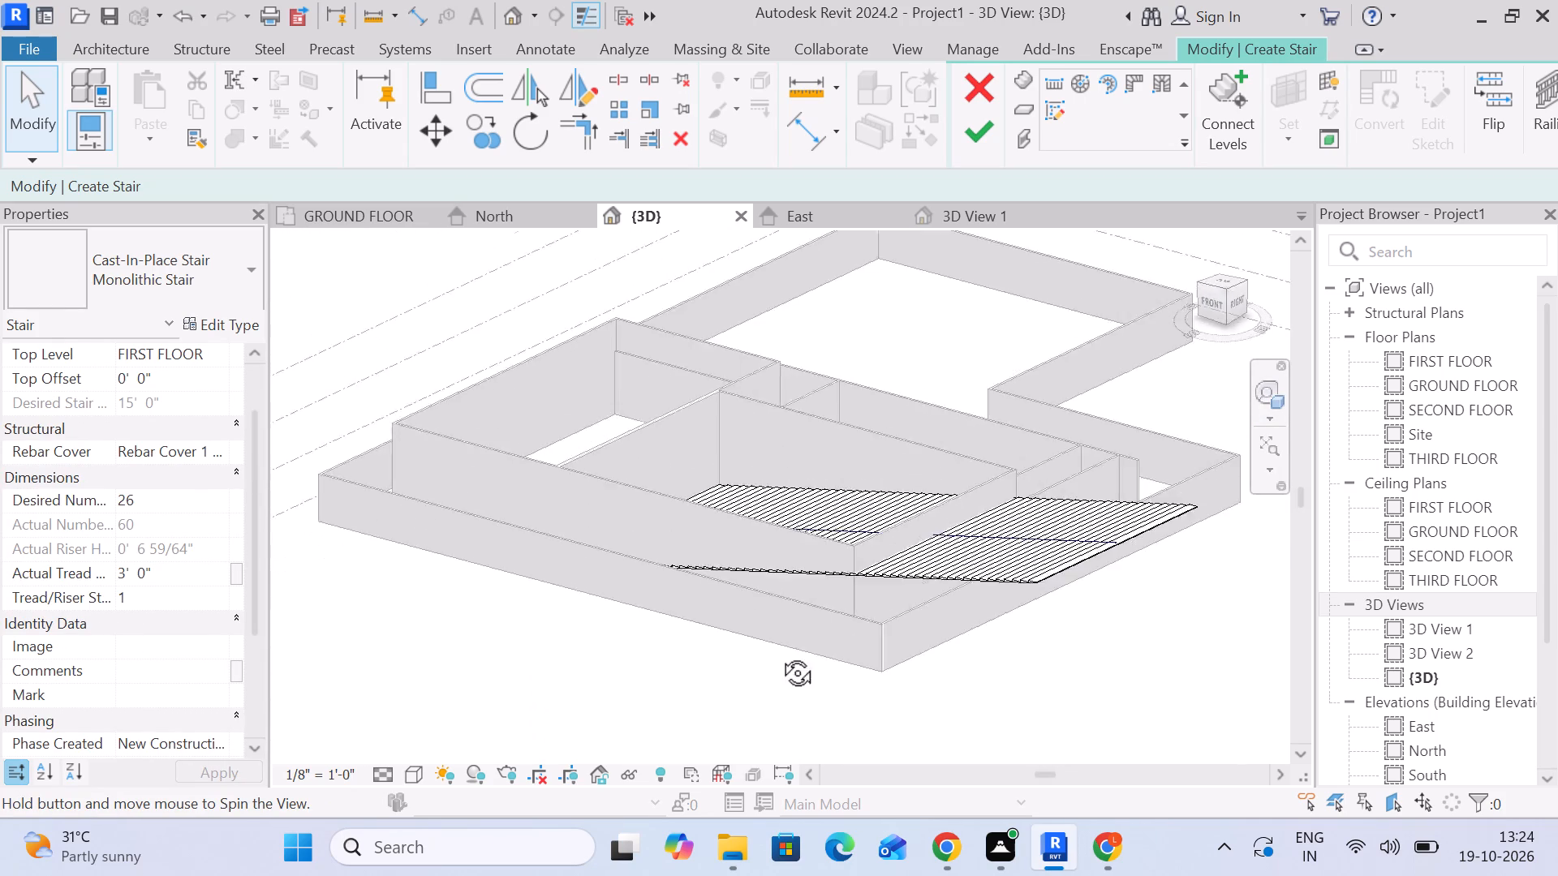
pyautogui.keyDown('shift'); pyautogui.moveTo(779, 655); pyautogui.dragTo(938, 619, button='middle'); pyautogui.keyUp('shift')
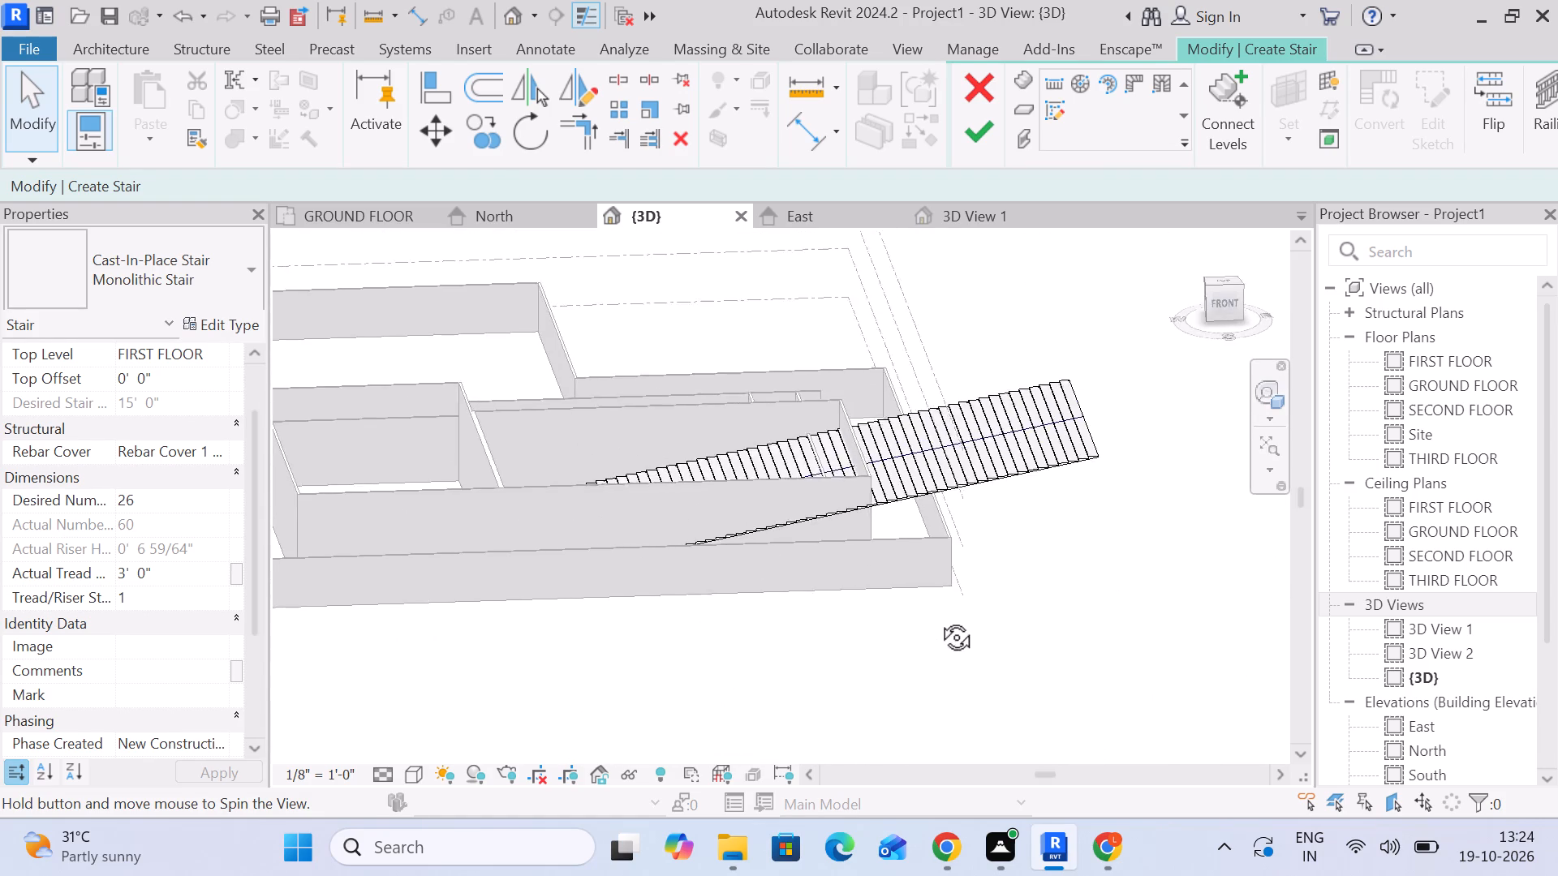
pyautogui.keyDown('shift'); pyautogui.moveTo(938, 619); pyautogui.dragTo(936, 610, button='middle'); pyautogui.keyUp('shift')
pyautogui.scroll(10, 773, 467)
pyautogui.keyDown('shift'); pyautogui.moveTo(782, 513); pyautogui.dragTo(756, 510, button='middle'); pyautogui.keyUp('shift')
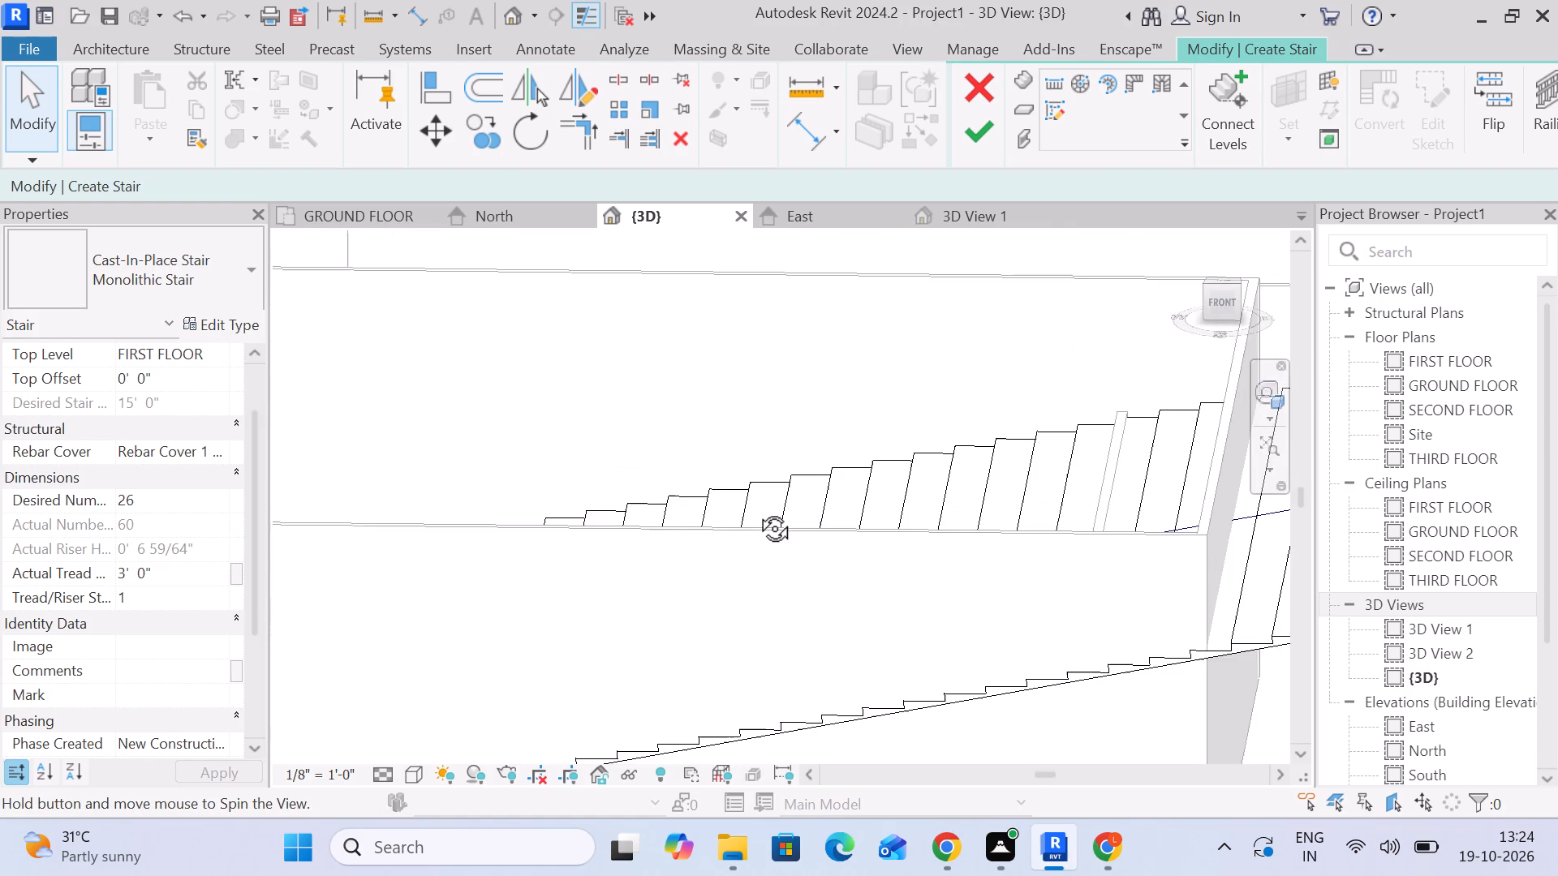
pyautogui.keyDown('shift'); pyautogui.moveTo(756, 510); pyautogui.dragTo(827, 658, button='middle'); pyautogui.keyUp('shift')
pyautogui.scroll(1, 825, 646)
pyautogui.scroll(-5, 816, 618)
pyautogui.moveTo(734, 528); pyautogui.dragTo(871, 785, button='middle')
pyautogui.scroll(2, 742, 548)
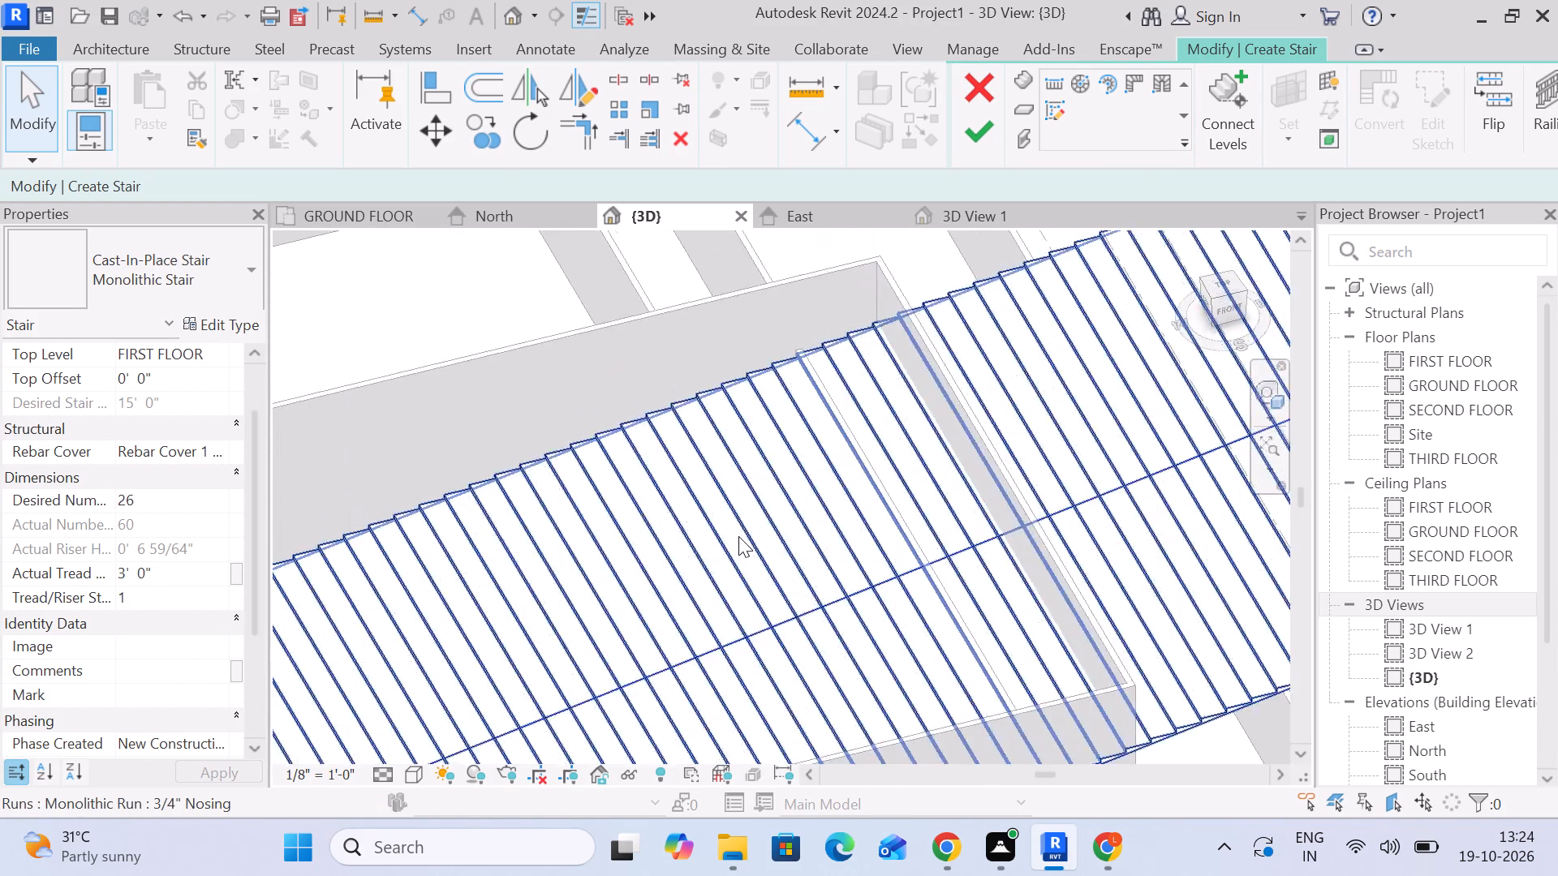
pyautogui.scroll(8, 738, 536)
pyautogui.scroll(-4, 792, 553)
pyautogui.moveTo(792, 553); pyautogui.dragTo(768, 519, button='middle')
pyautogui.scroll(1, 768, 519)
pyautogui.scroll(-5, 777, 535)
pyautogui.moveTo(819, 618); pyautogui.dragTo(781, 561, button='middle')
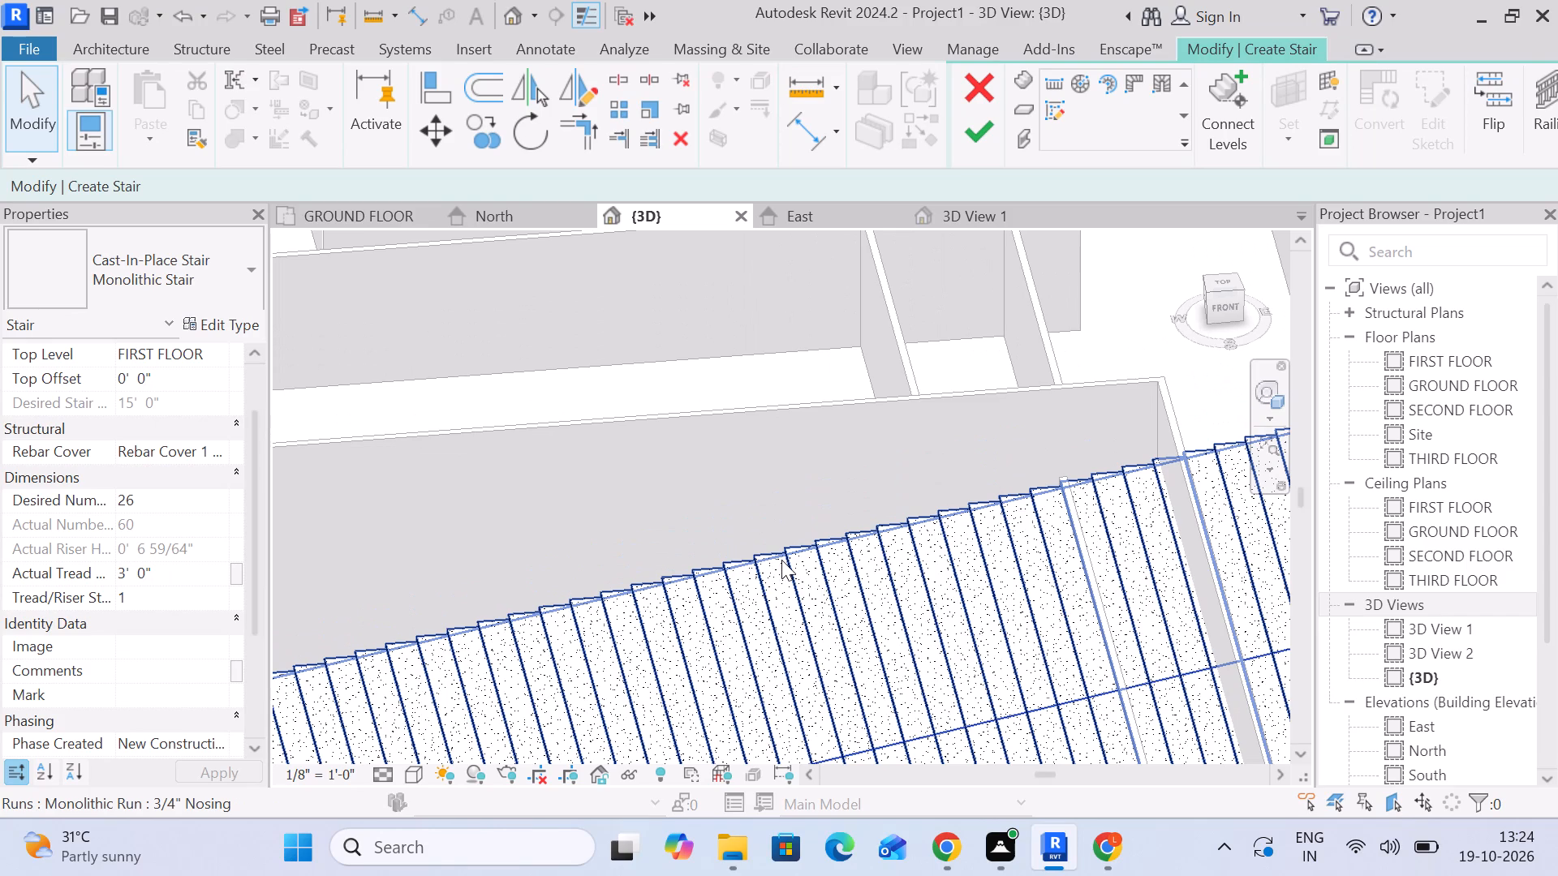
pyautogui.scroll(-4, 787, 564)
pyautogui.moveTo(788, 573); pyautogui.dragTo(747, 446, button='middle')
pyautogui.scroll(2, 917, 470)
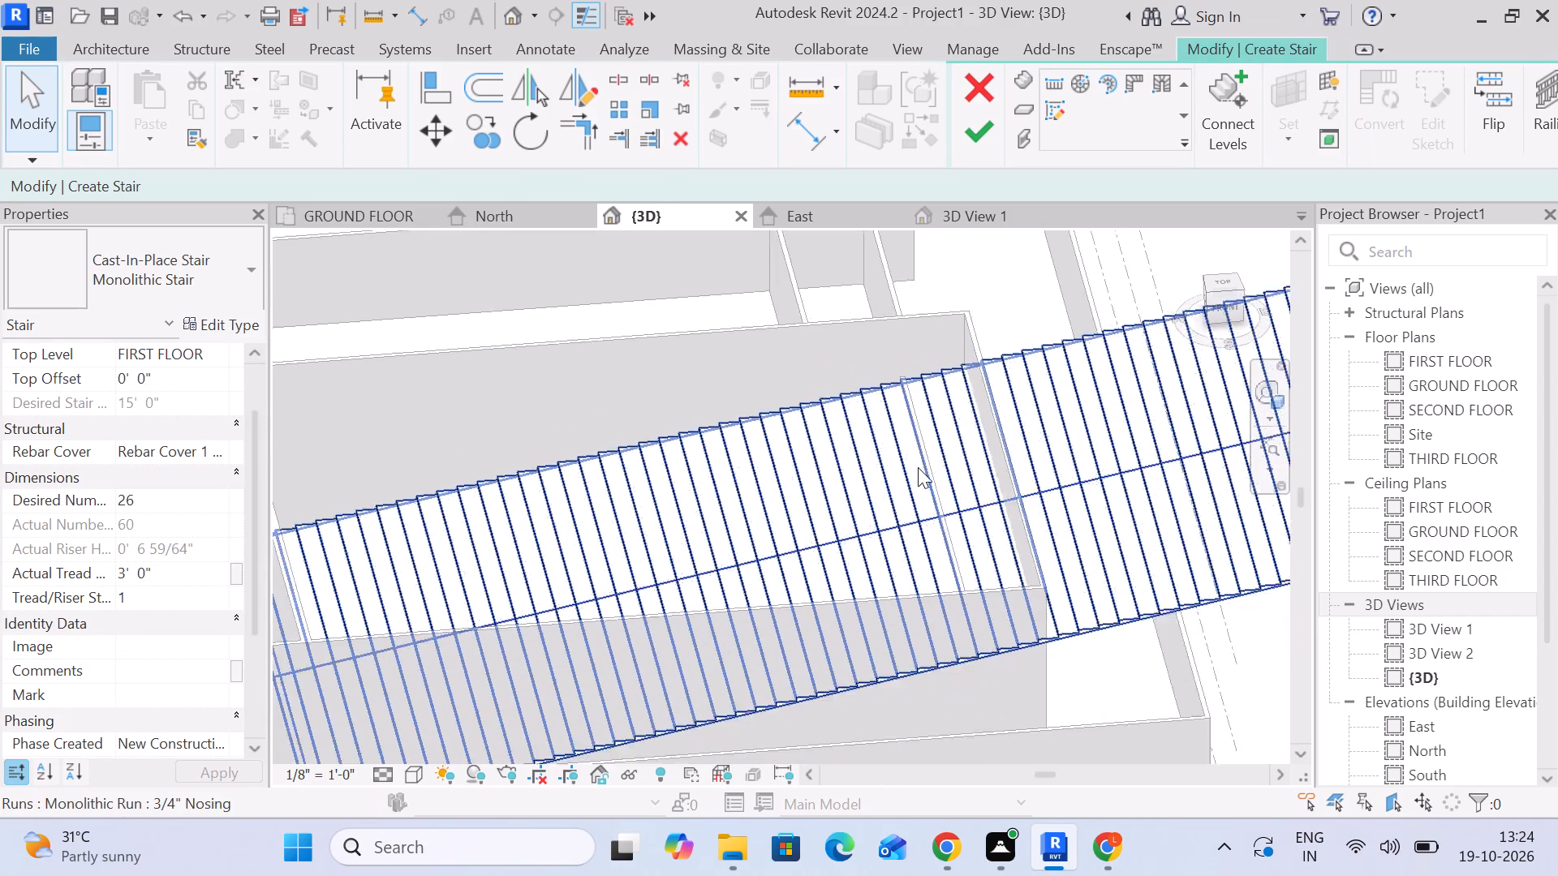
# Examine the monolithic stair run in 3D, checking its dimension properties and how far it extends past the room walls.
pyautogui.scroll(1, 918, 467)
pyautogui.moveTo(923, 507); pyautogui.dragTo(932, 355, button='middle')
pyautogui.scroll(-4, 725, 462)
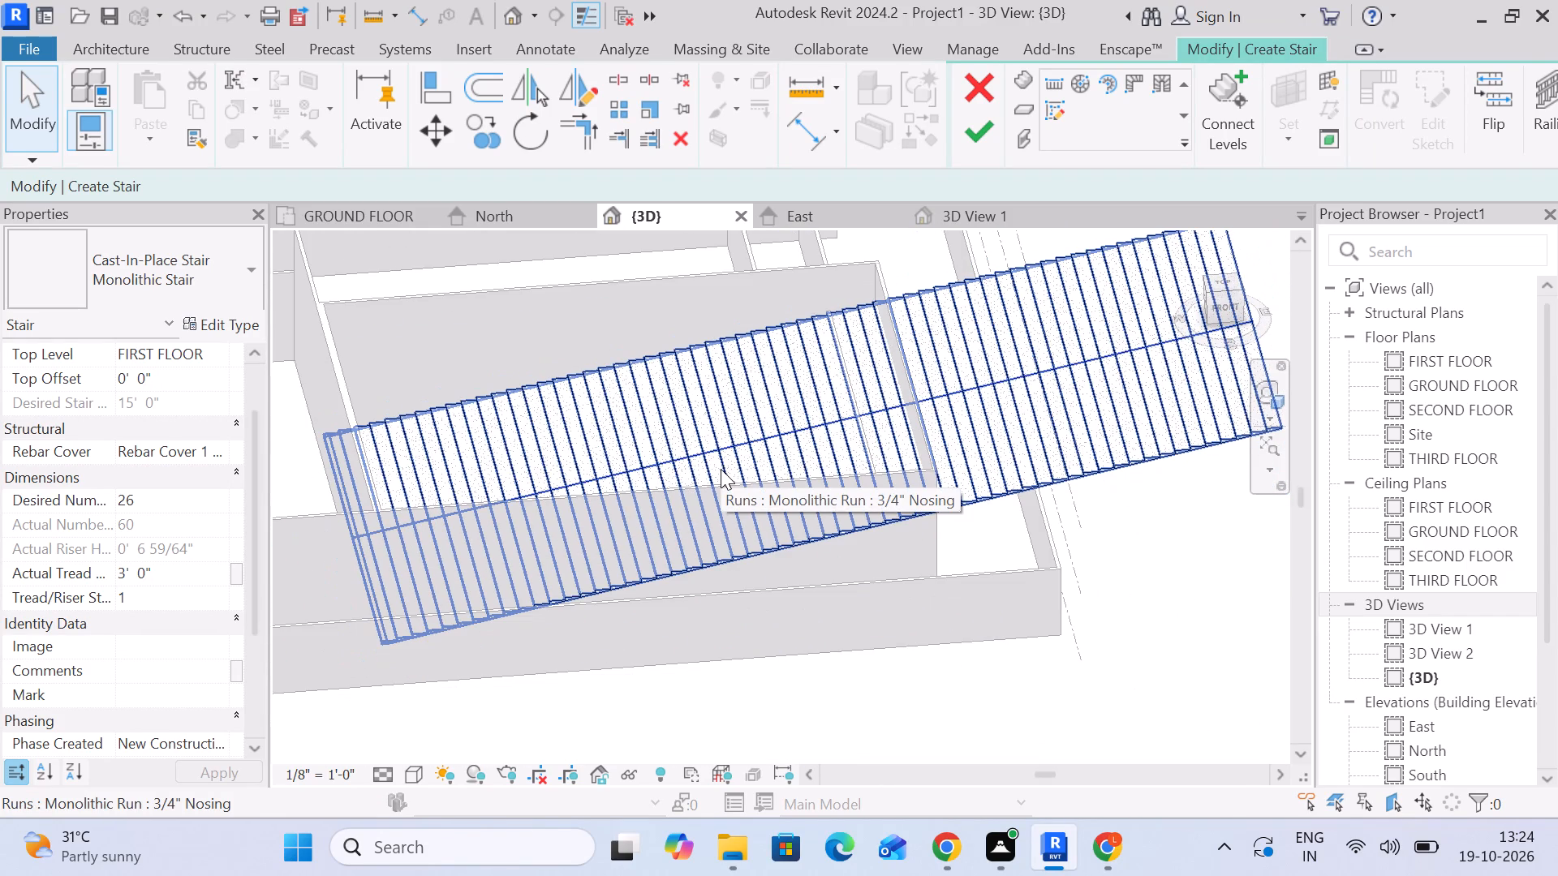
pyautogui.keyDown('shift'); pyautogui.moveTo(721, 469); pyautogui.dragTo(570, 527, button='middle'); pyautogui.keyUp('shift')
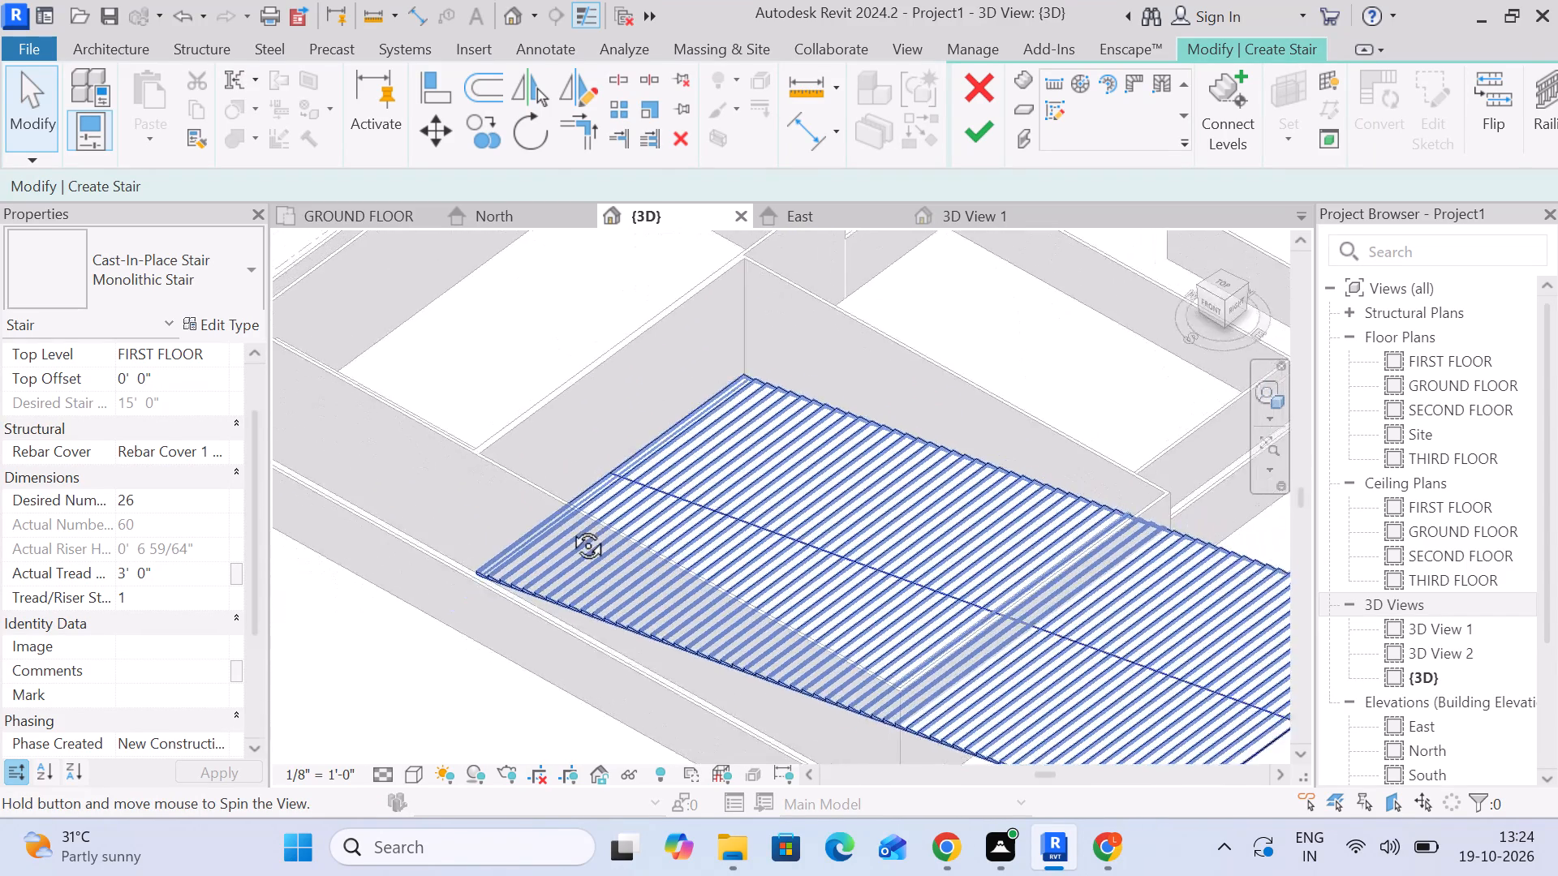
pyautogui.keyDown('shift'); pyautogui.moveTo(570, 527); pyautogui.dragTo(487, 564, button='middle'); pyautogui.keyUp('shift')
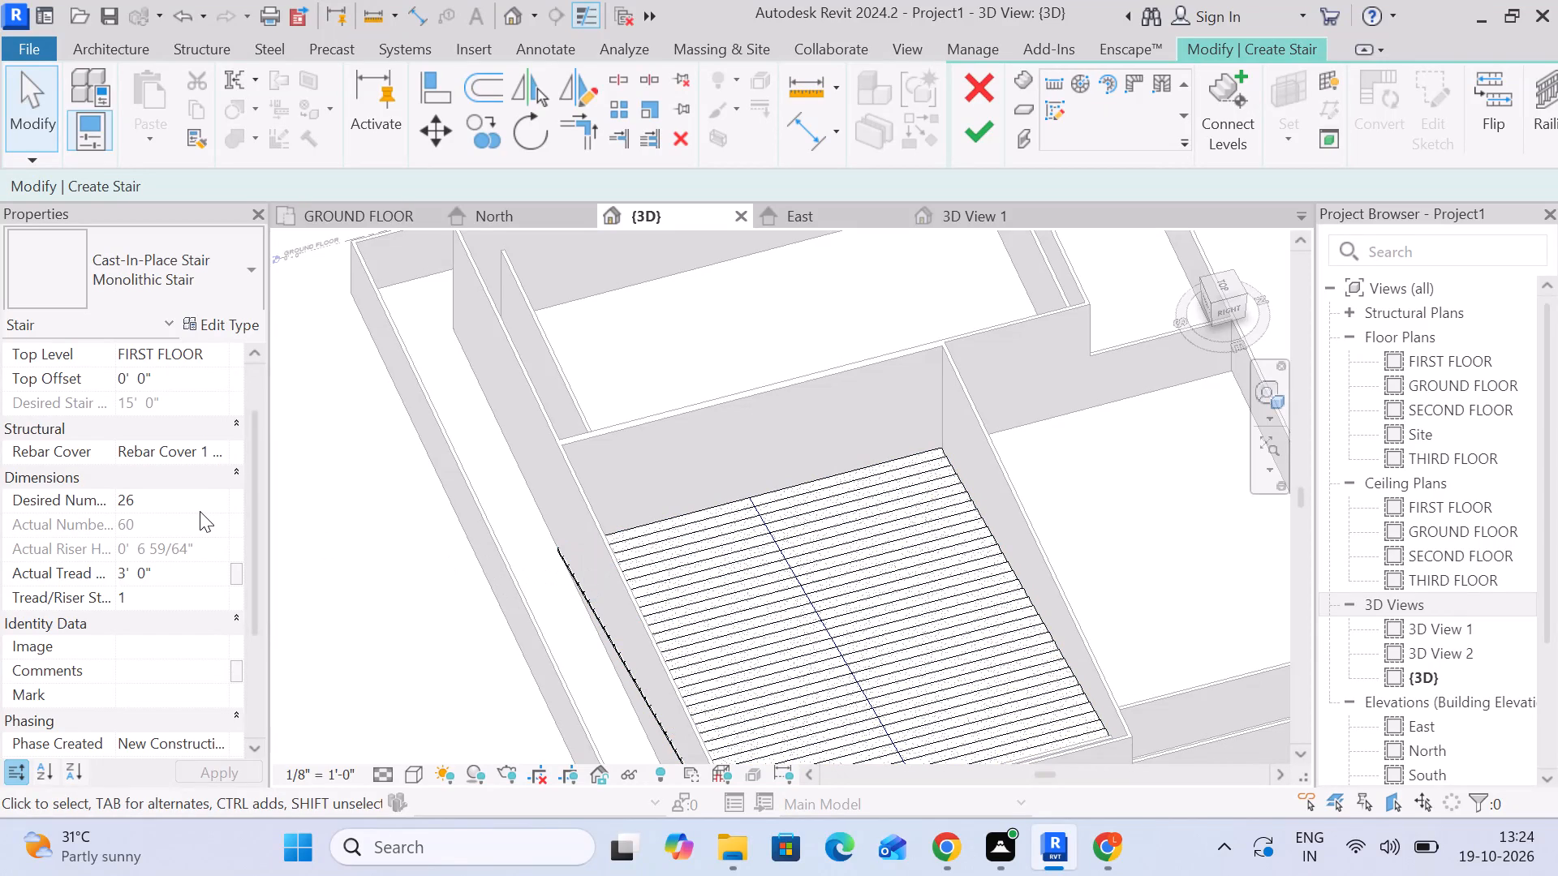
pyautogui.click(809, 612)
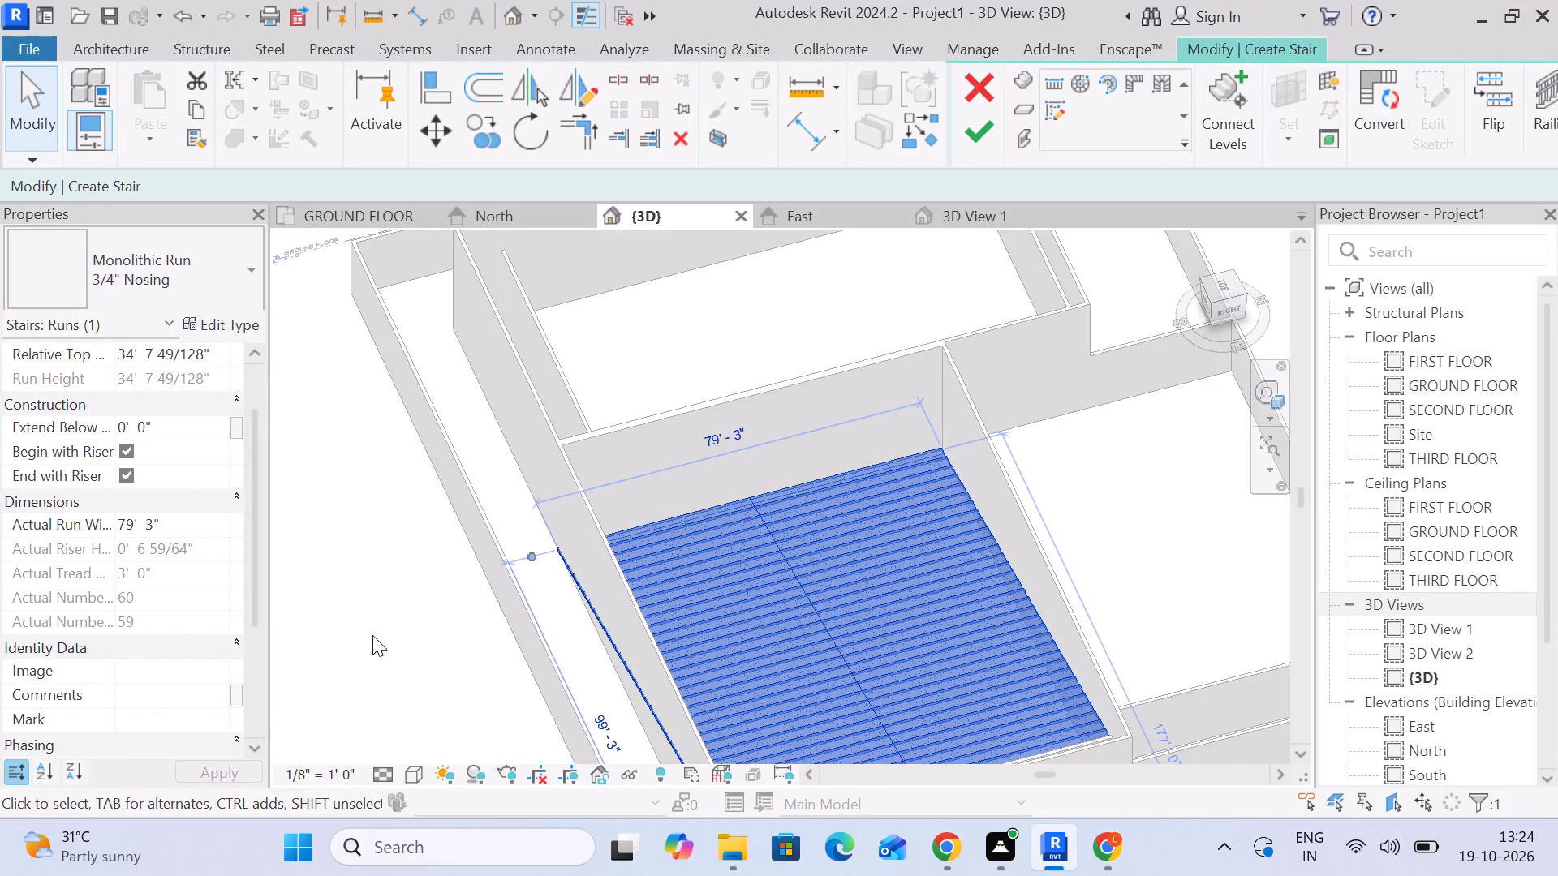
pyautogui.click(355, 642)
pyautogui.click(806, 629)
pyautogui.scroll(1, 150, 444)
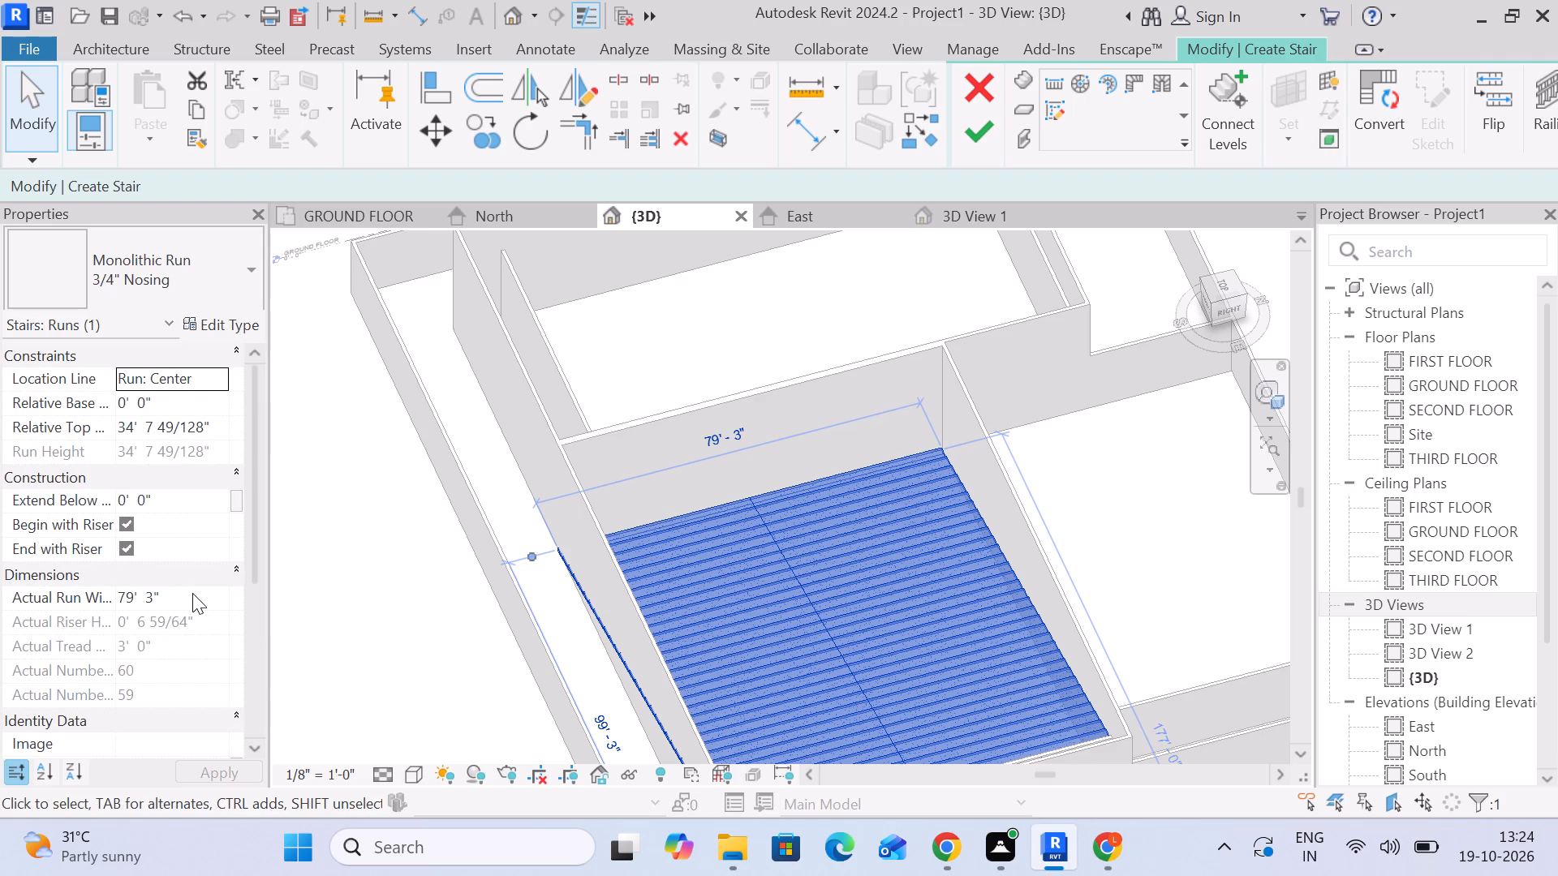
pyautogui.scroll(-4, 196, 595)
pyautogui.click(324, 560)
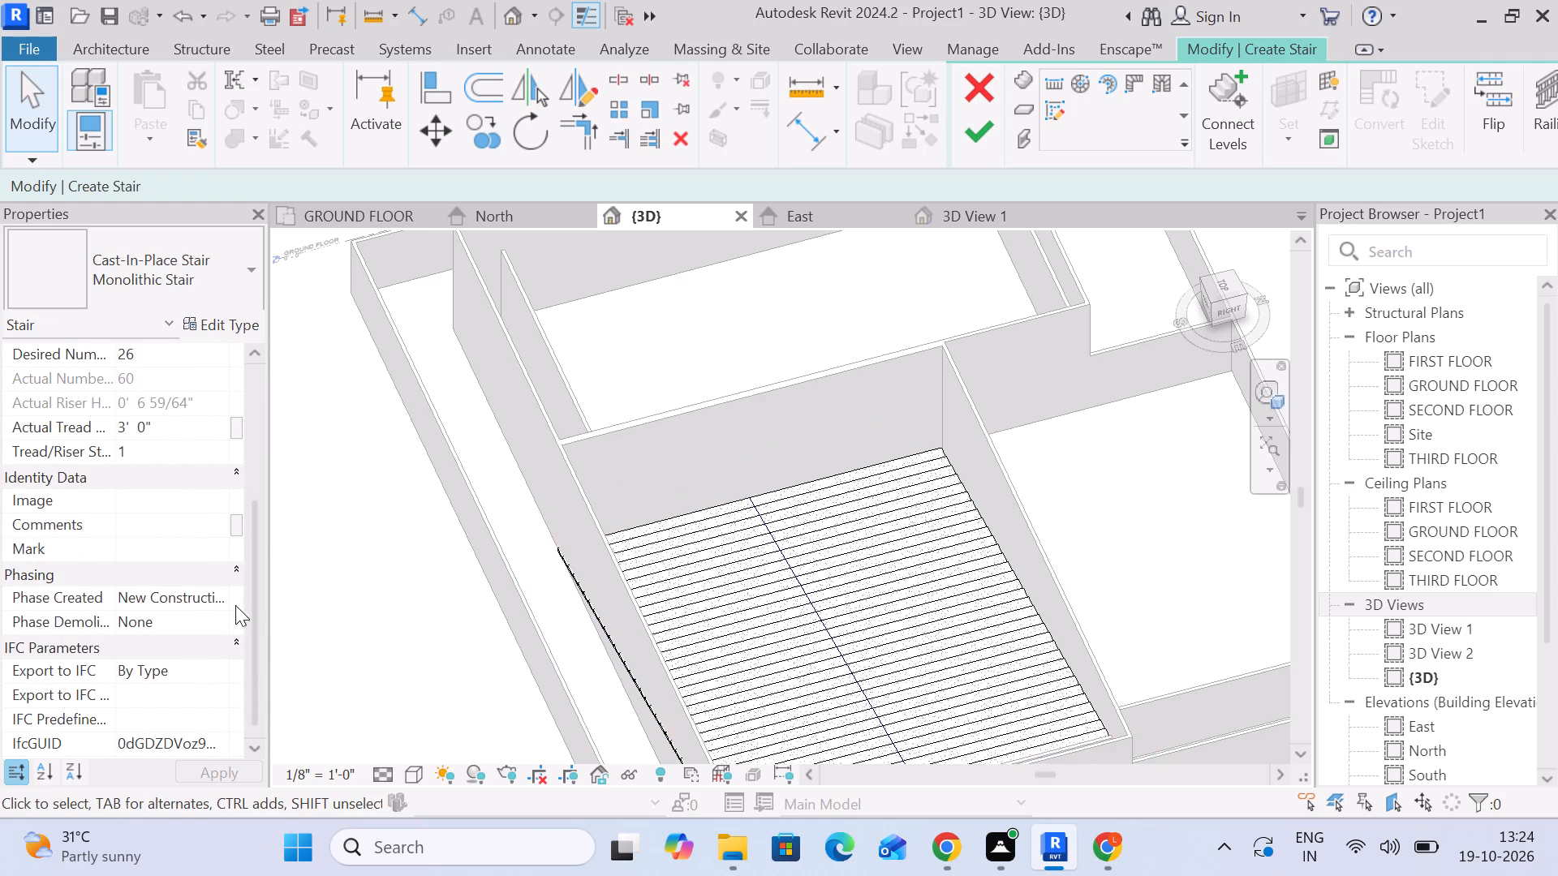
pyautogui.scroll(-3, 617, 519)
pyautogui.moveTo(617, 519); pyautogui.dragTo(532, 435, button='middle')
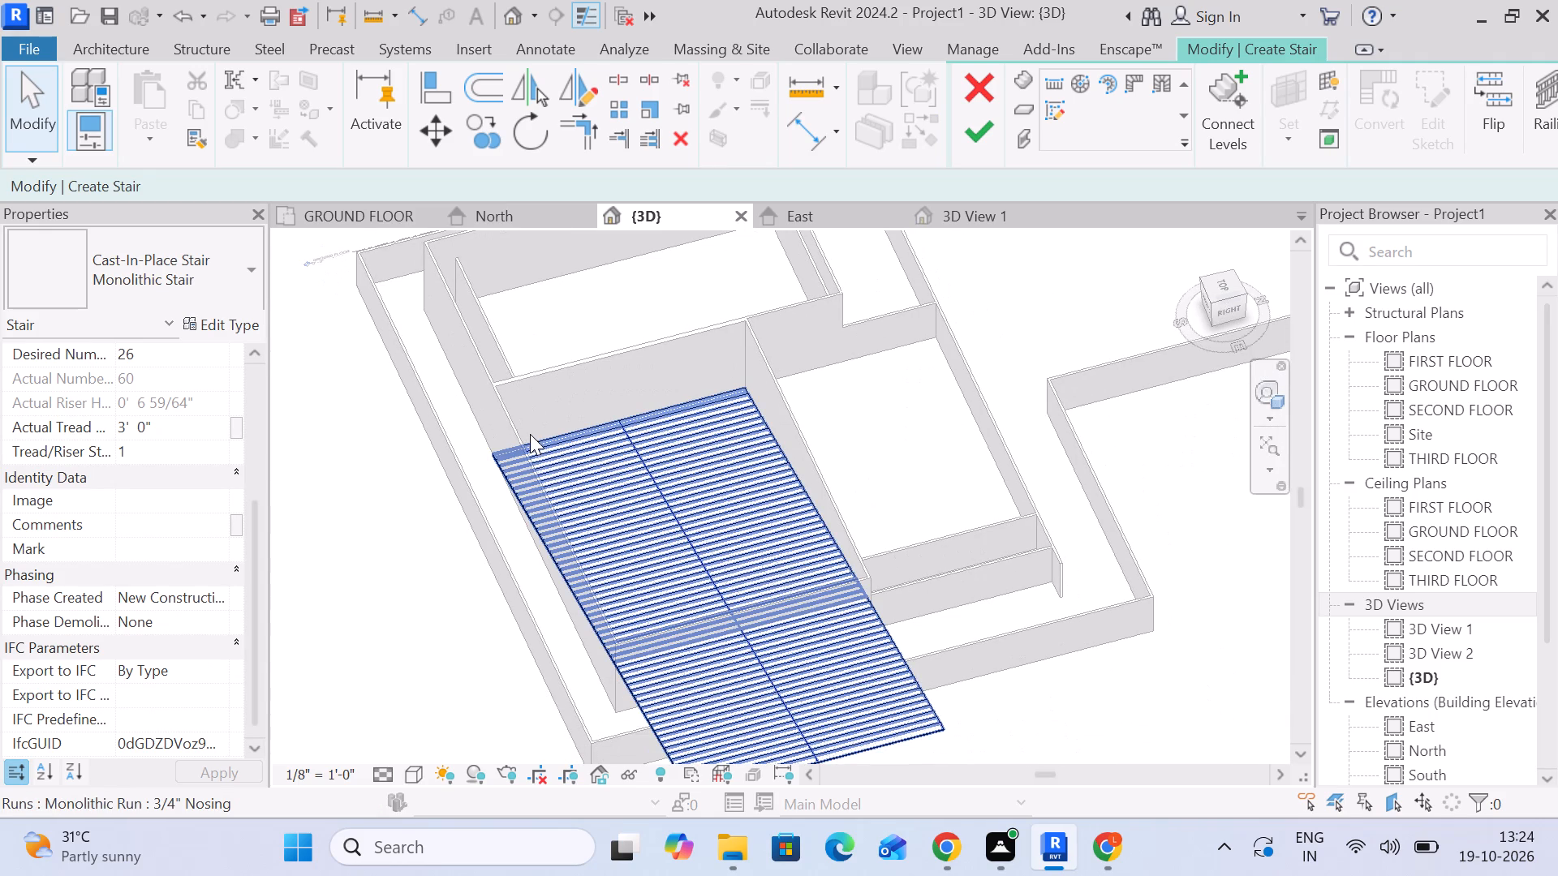
pyautogui.scroll(-2, 579, 422)
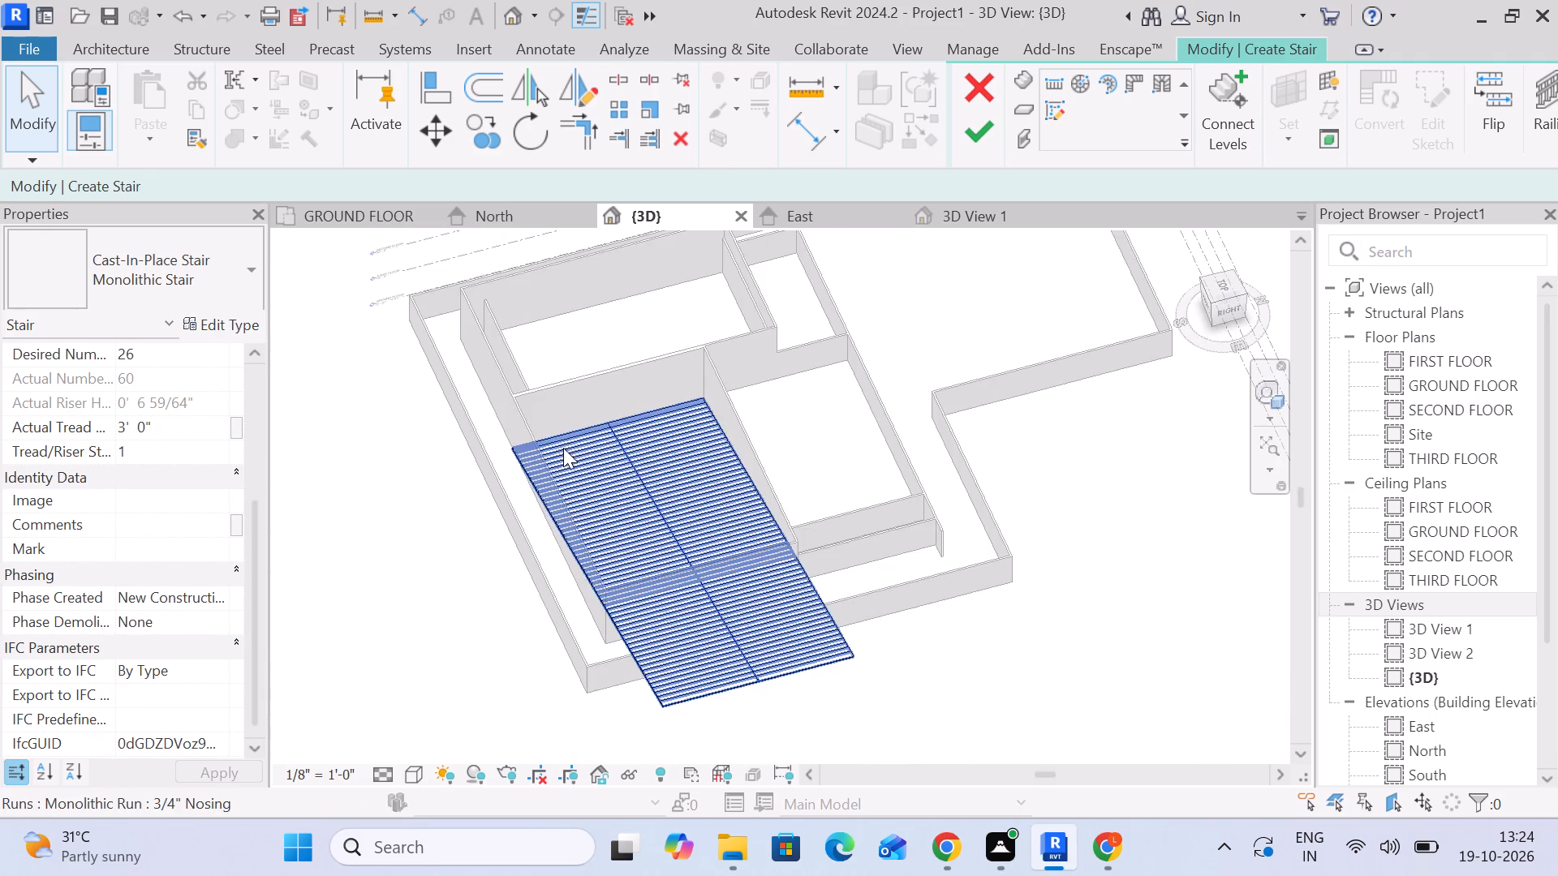
pyautogui.keyDown('shift'); pyautogui.moveTo(524, 487); pyautogui.dragTo(751, 297, button='middle'); pyautogui.keyUp('shift')
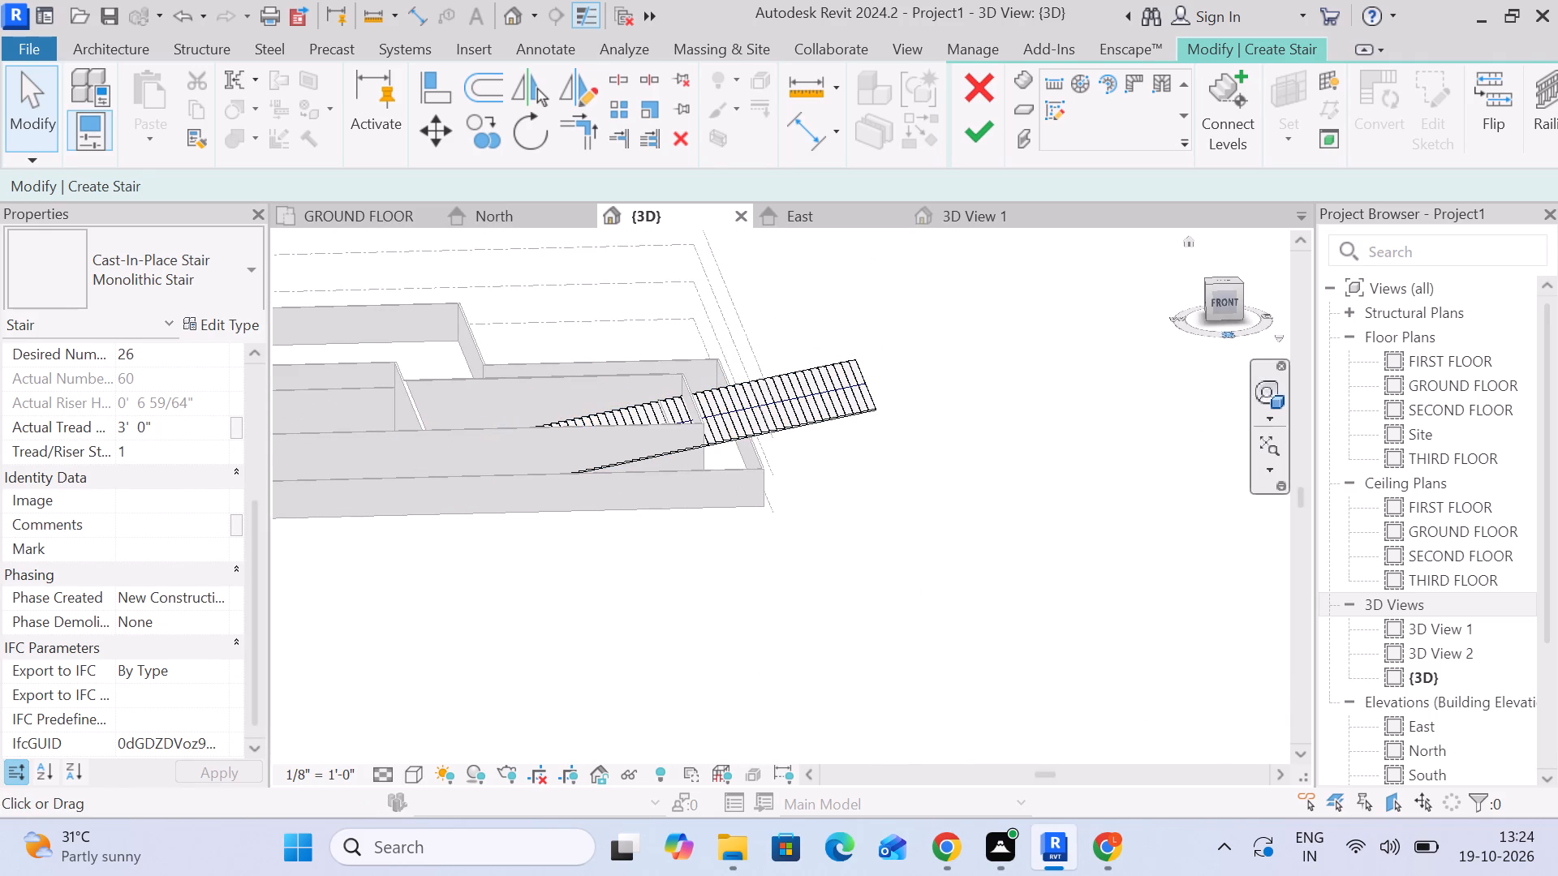
# In the front 3D view, move the stair run horizontally back until its upper end sits just inside the room's end wall.
pyautogui.click(1226, 303)
pyautogui.click(927, 492)
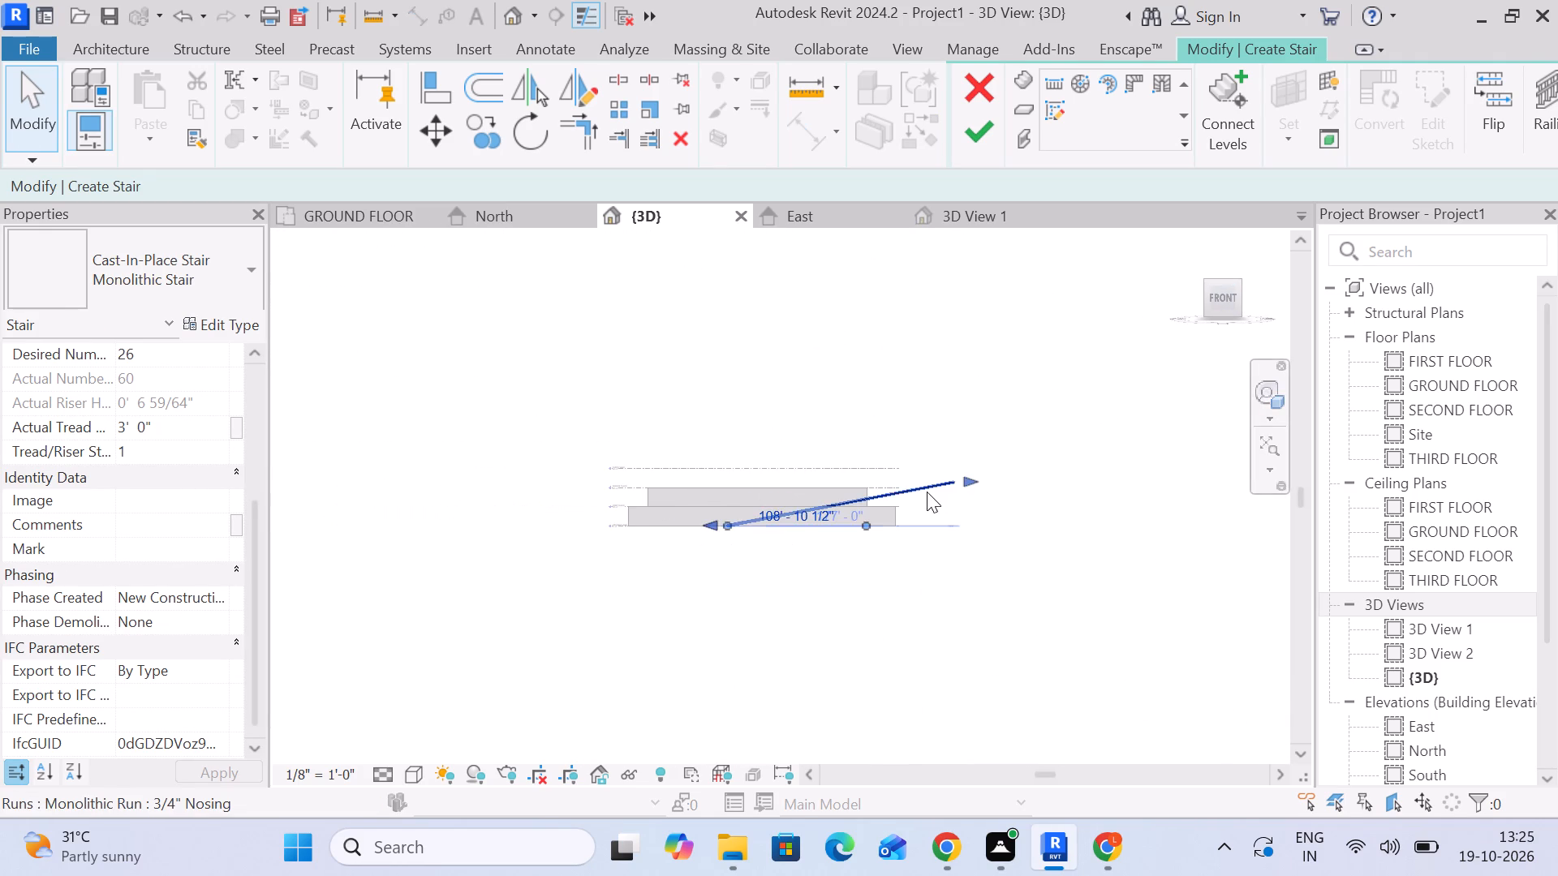
pyautogui.scroll(9, 873, 491)
pyautogui.moveTo(1181, 445); pyautogui.dragTo(1010, 467)
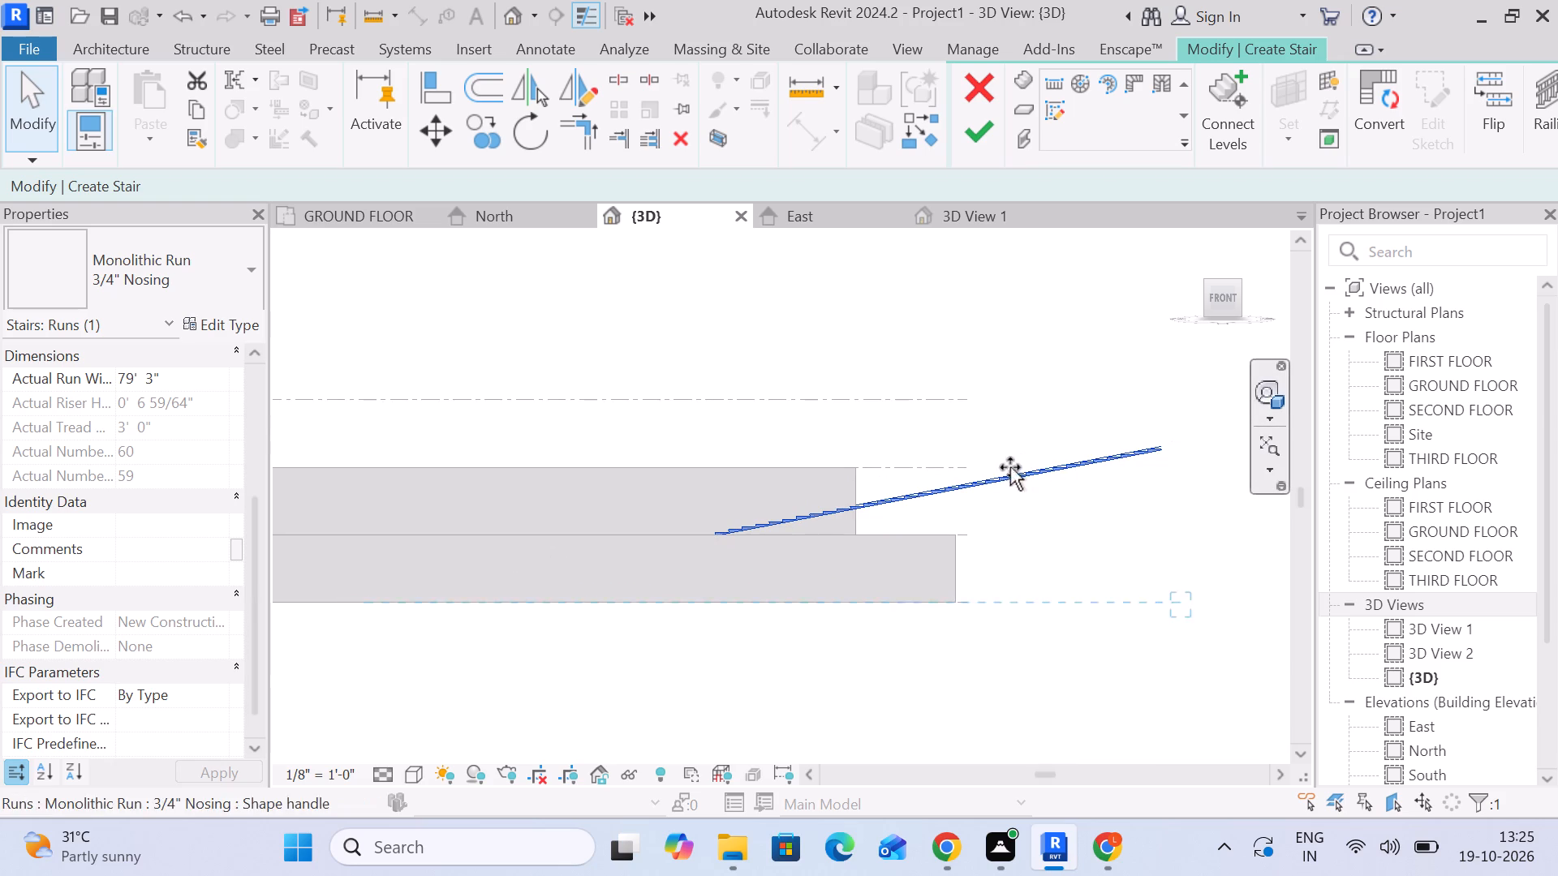
pyautogui.moveTo(1010, 467); pyautogui.dragTo(856, 479)
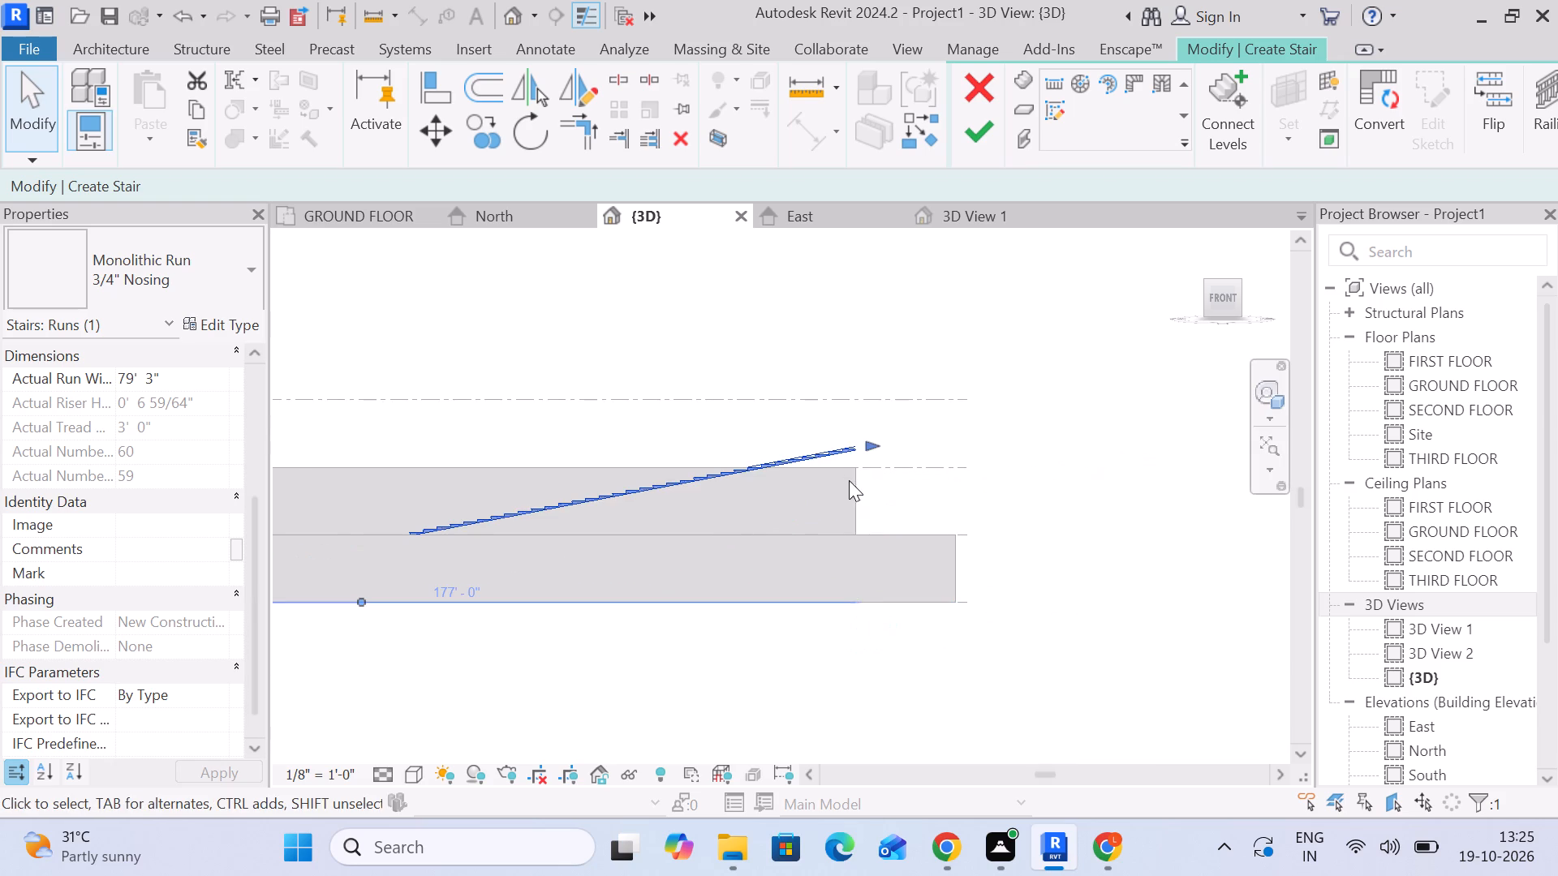
pyautogui.scroll(8, 850, 454)
pyautogui.moveTo(867, 434); pyautogui.dragTo(850, 432)
pyautogui.scroll(8, 850, 432)
pyautogui.moveTo(872, 436); pyautogui.dragTo(621, 440)
pyautogui.scroll(-4, 621, 440)
pyautogui.moveTo(678, 443); pyautogui.dragTo(840, 413, button='middle')
pyautogui.scroll(1, 842, 410)
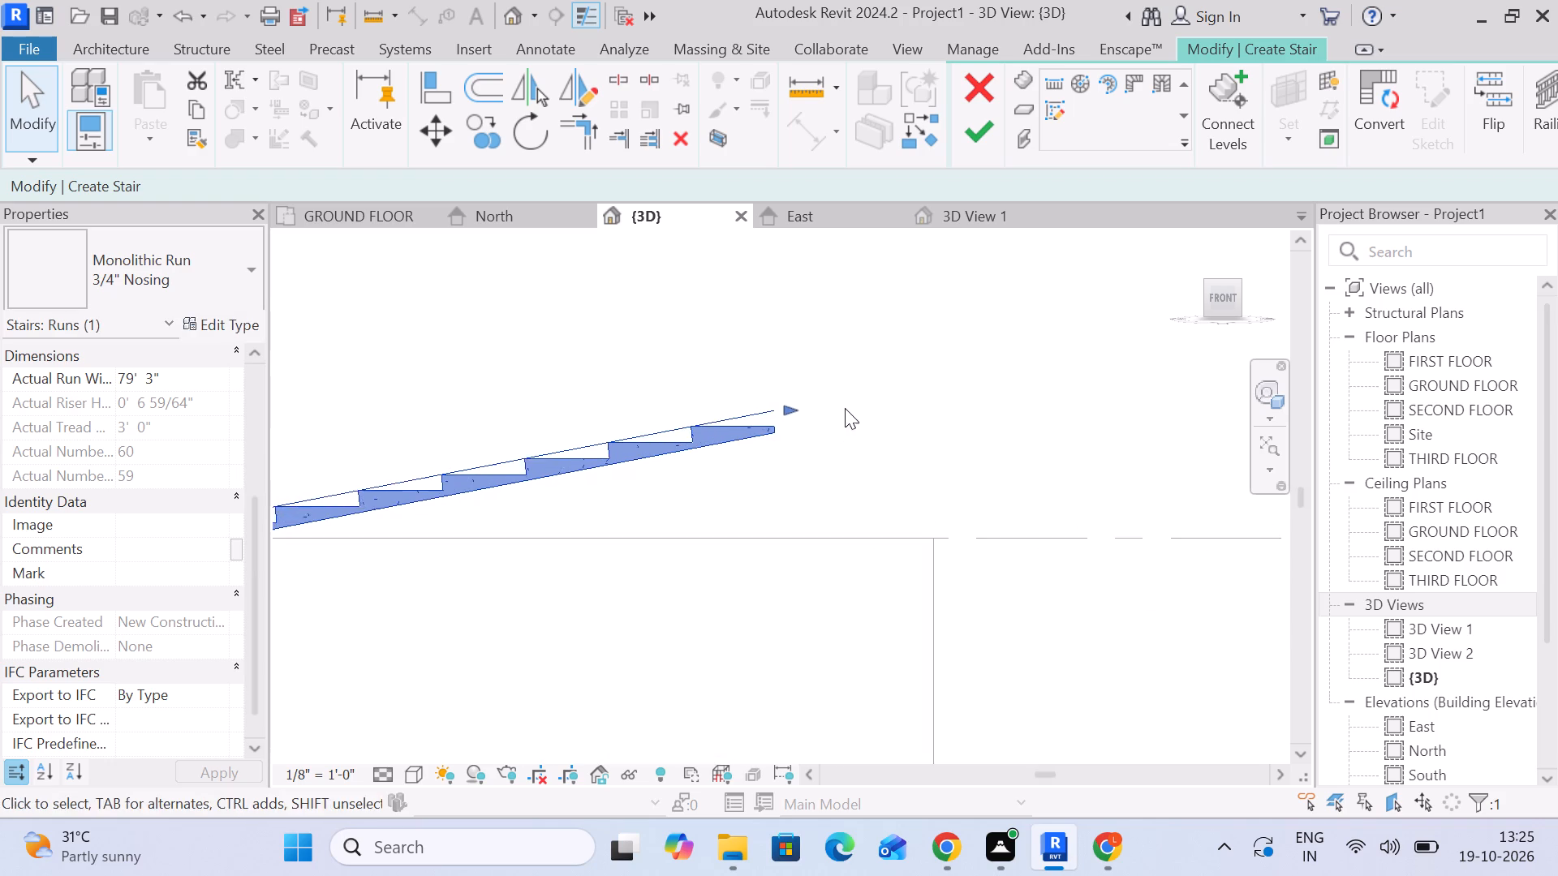
pyautogui.scroll(-11, 846, 407)
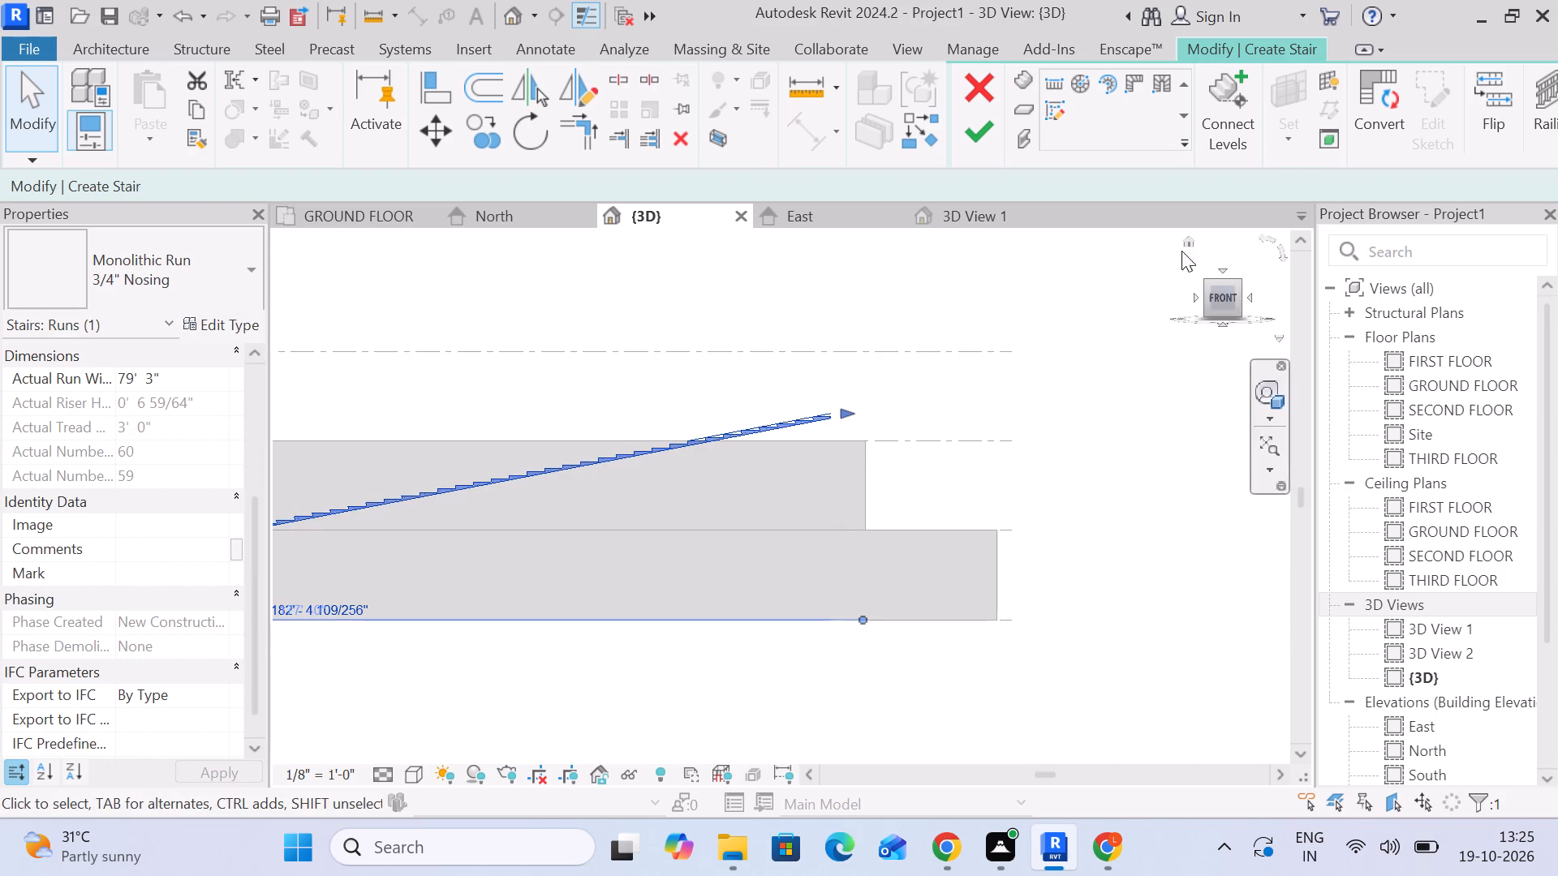
# Finish the stair edit to create the repositioned monolithic stair.
pyautogui.click(841, 470)
pyautogui.click(841, 470)
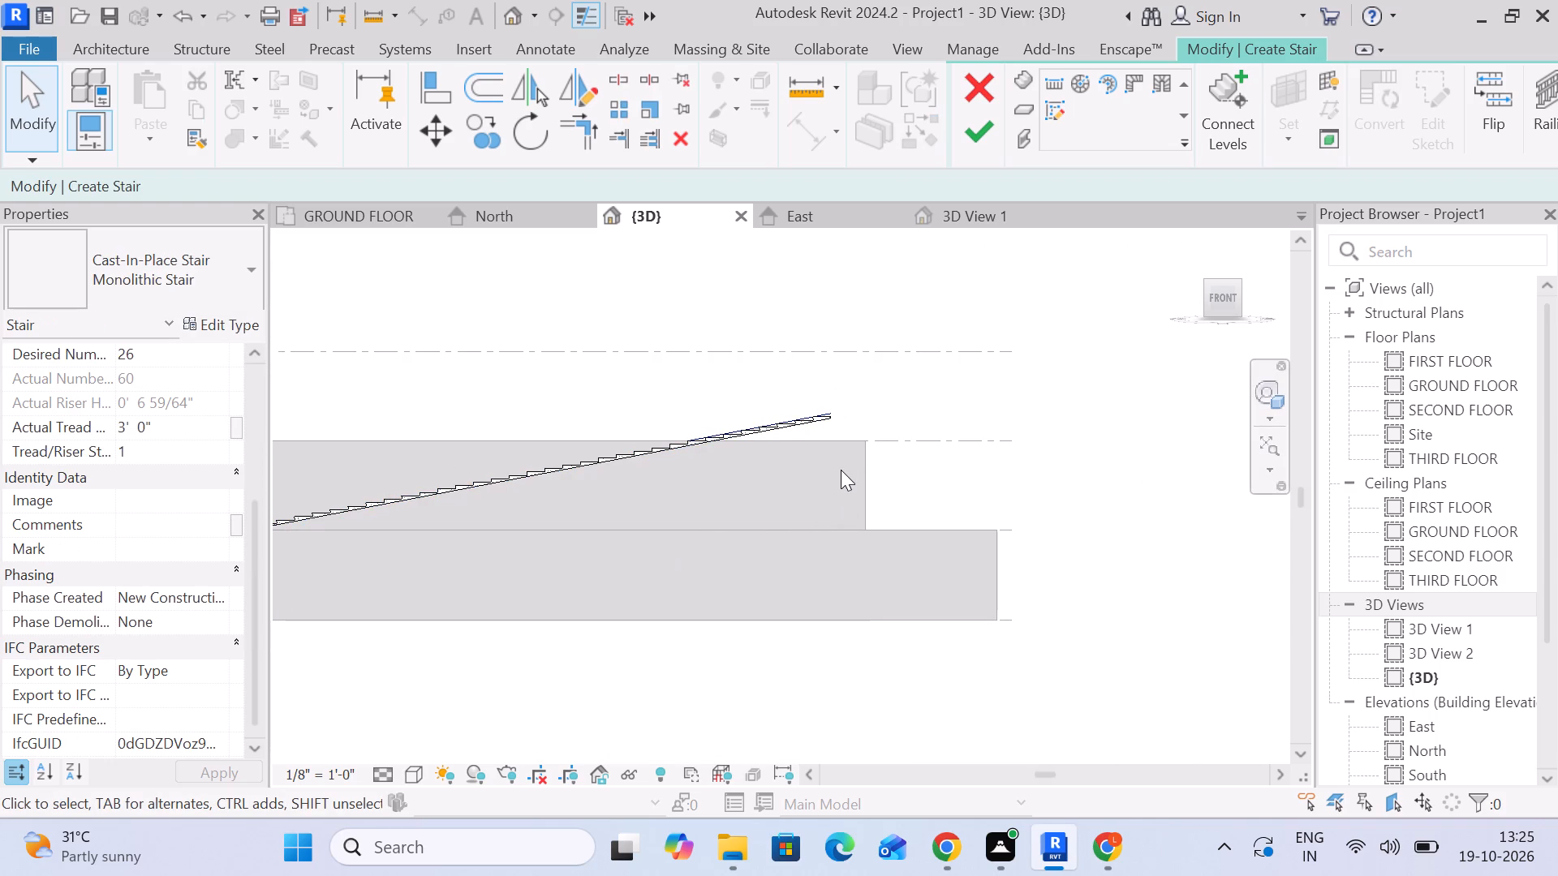
pyautogui.click(838, 526)
pyautogui.click(993, 142)
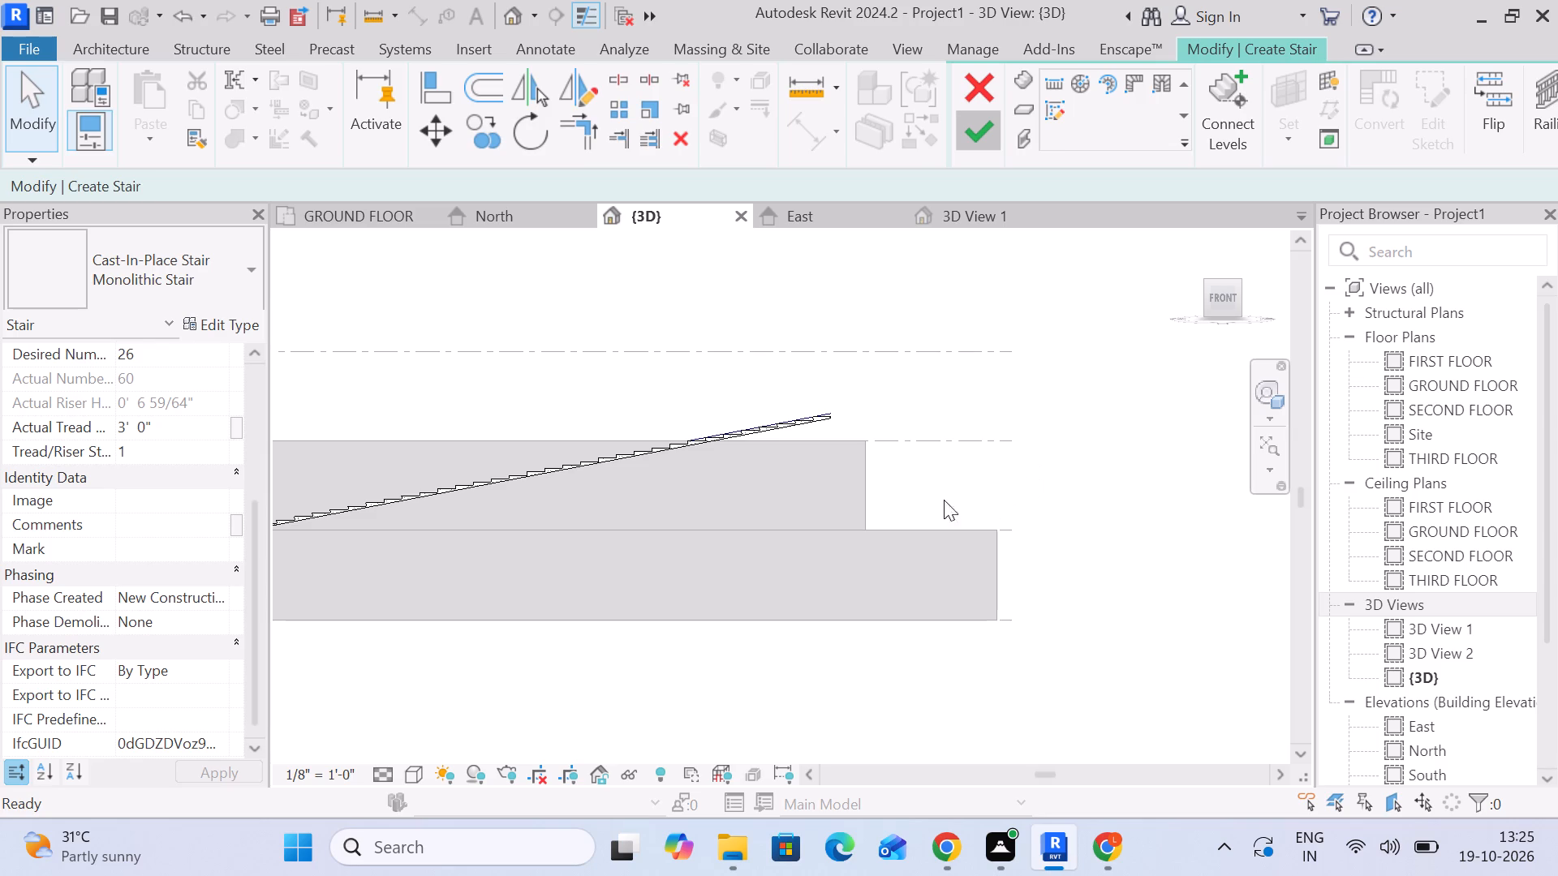
pyautogui.click(958, 206)
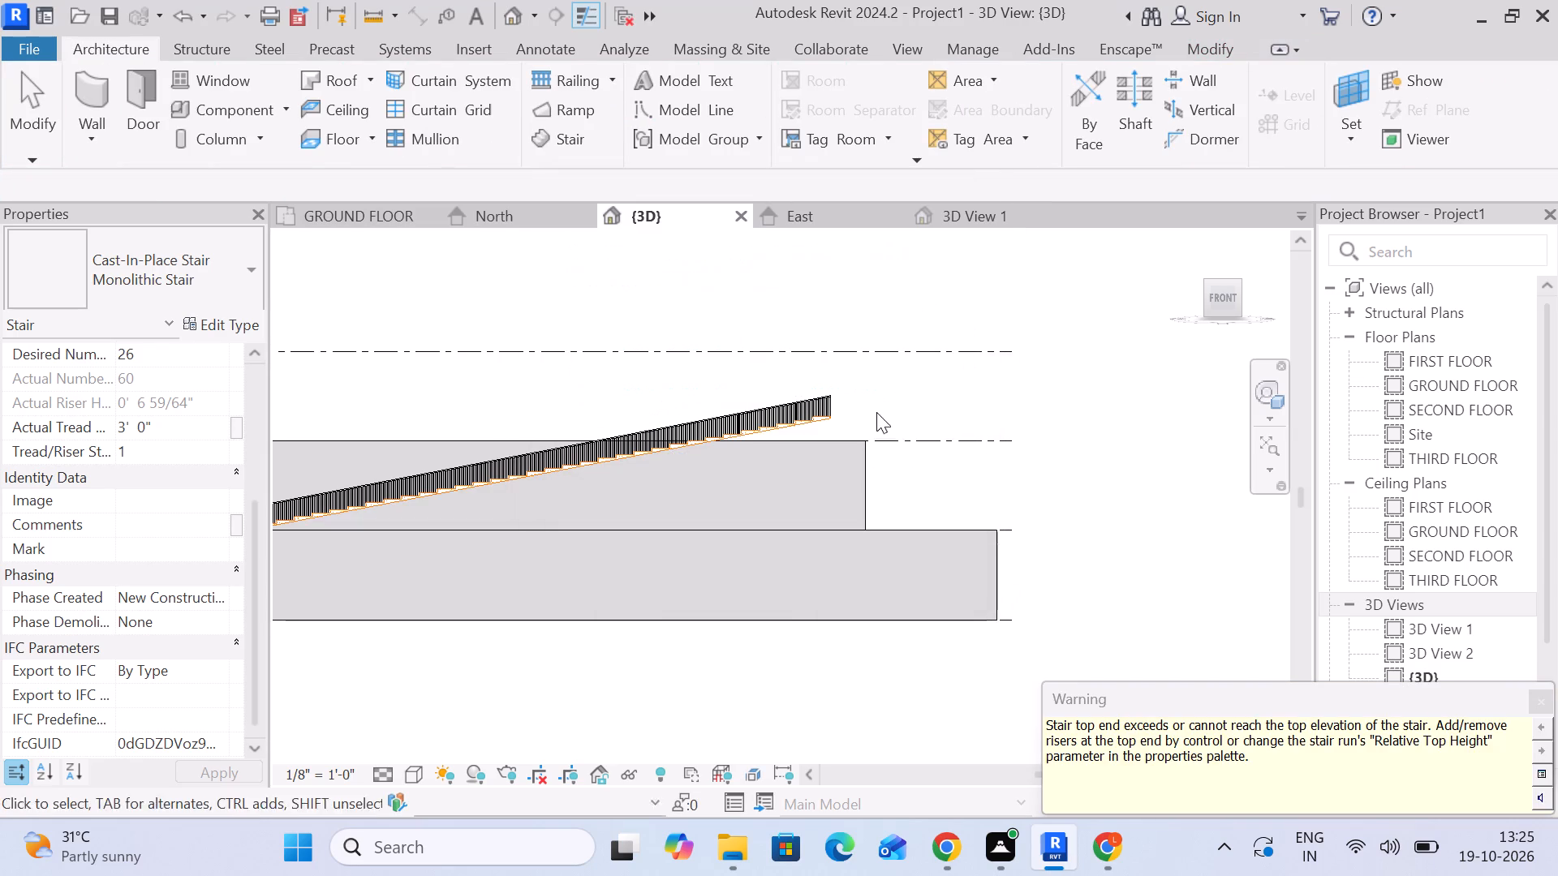
# Examine the stair's upper end against the end wall and the partition beneath it, from the front and from above.
pyautogui.click(851, 479)
pyautogui.scroll(-3, 939, 436)
pyautogui.moveTo(937, 436); pyautogui.dragTo(936, 442, button='middle')
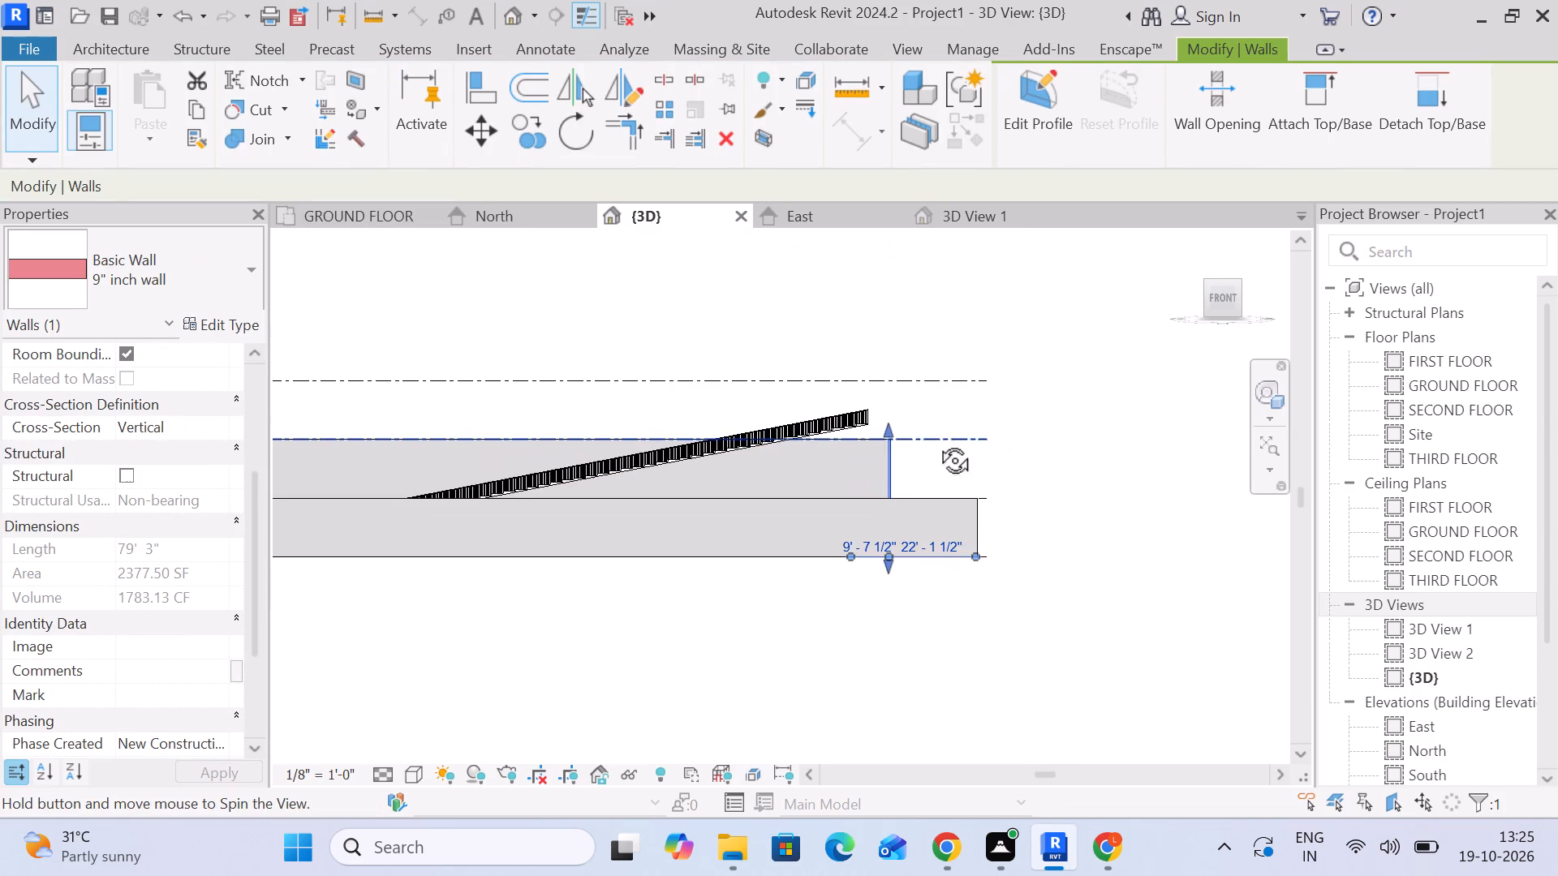
pyautogui.moveTo(936, 442); pyautogui.dragTo(936, 569, button='middle')
pyautogui.scroll(5, 888, 483)
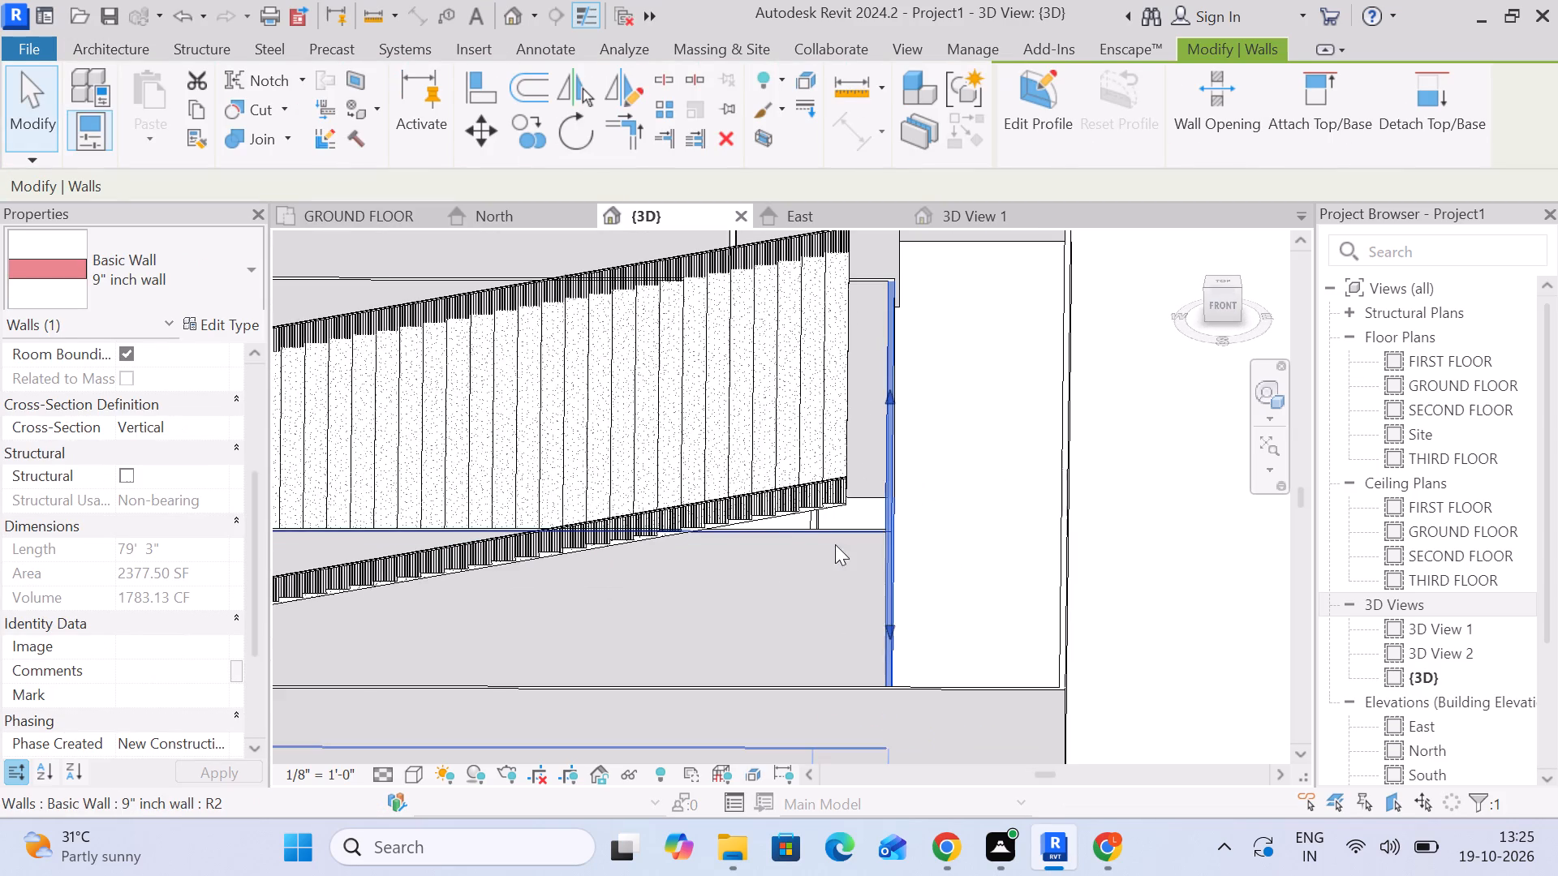
pyautogui.scroll(4, 798, 537)
pyautogui.click(831, 509)
pyautogui.moveTo(911, 557); pyautogui.dragTo(947, 494, button='middle')
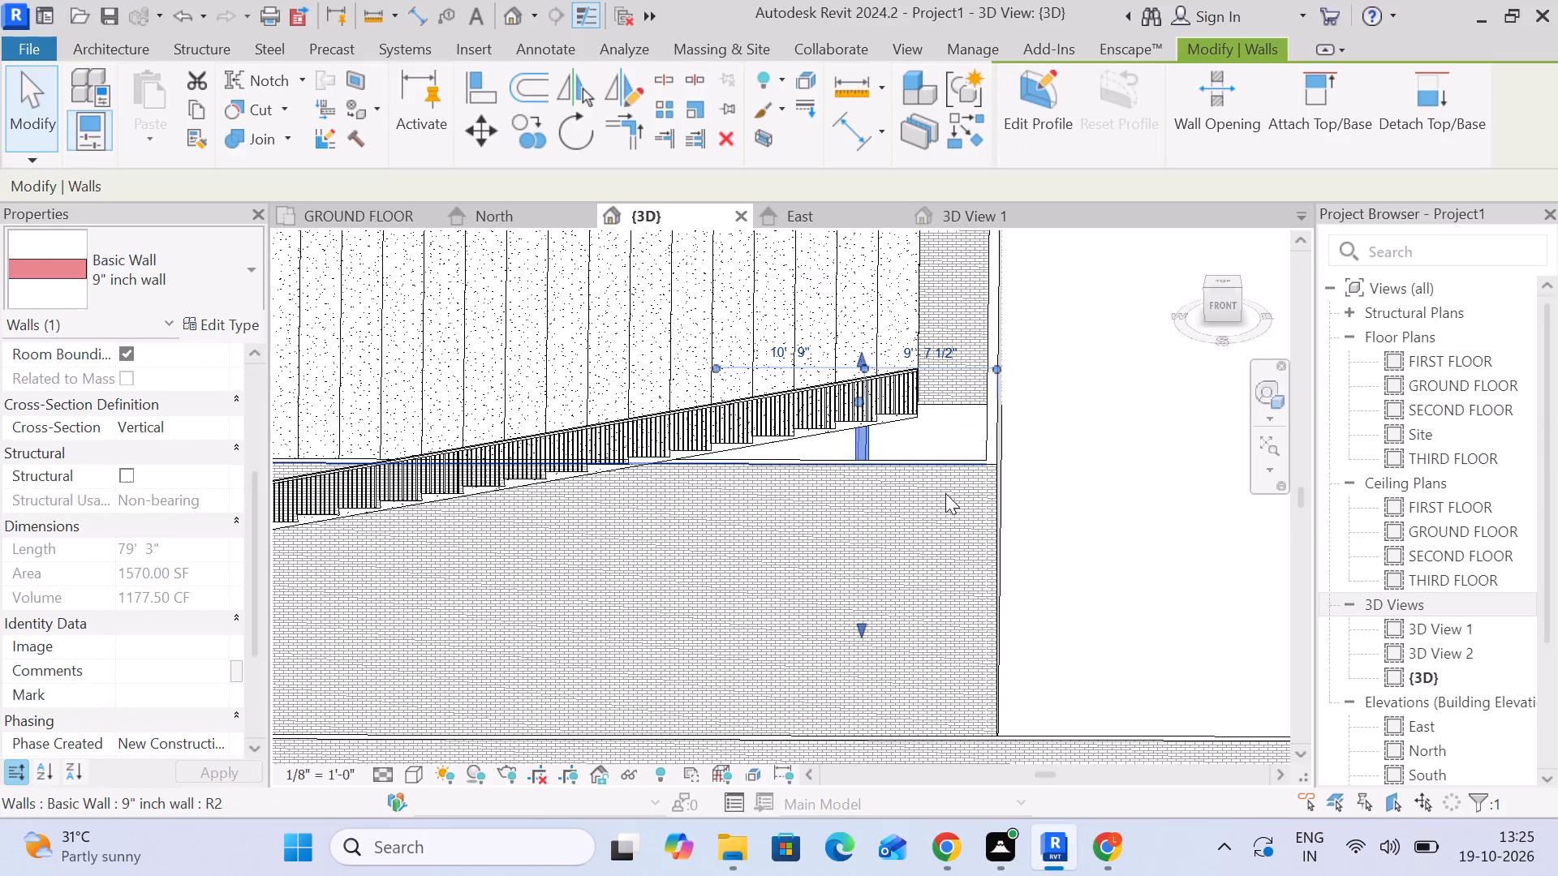
pyautogui.scroll(3, 887, 401)
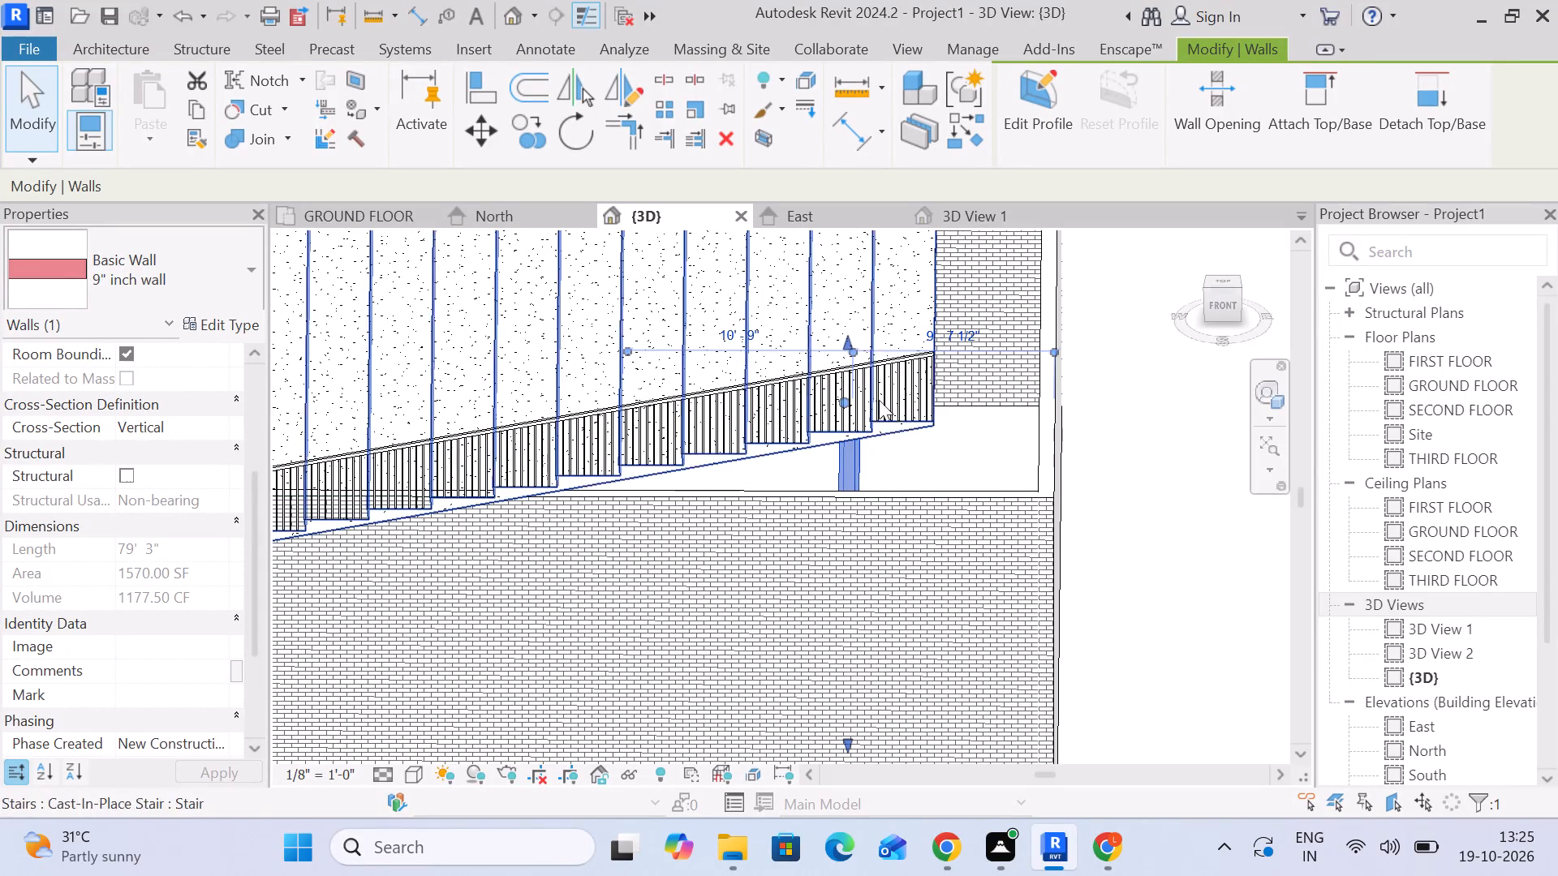
pyautogui.scroll(4, 809, 477)
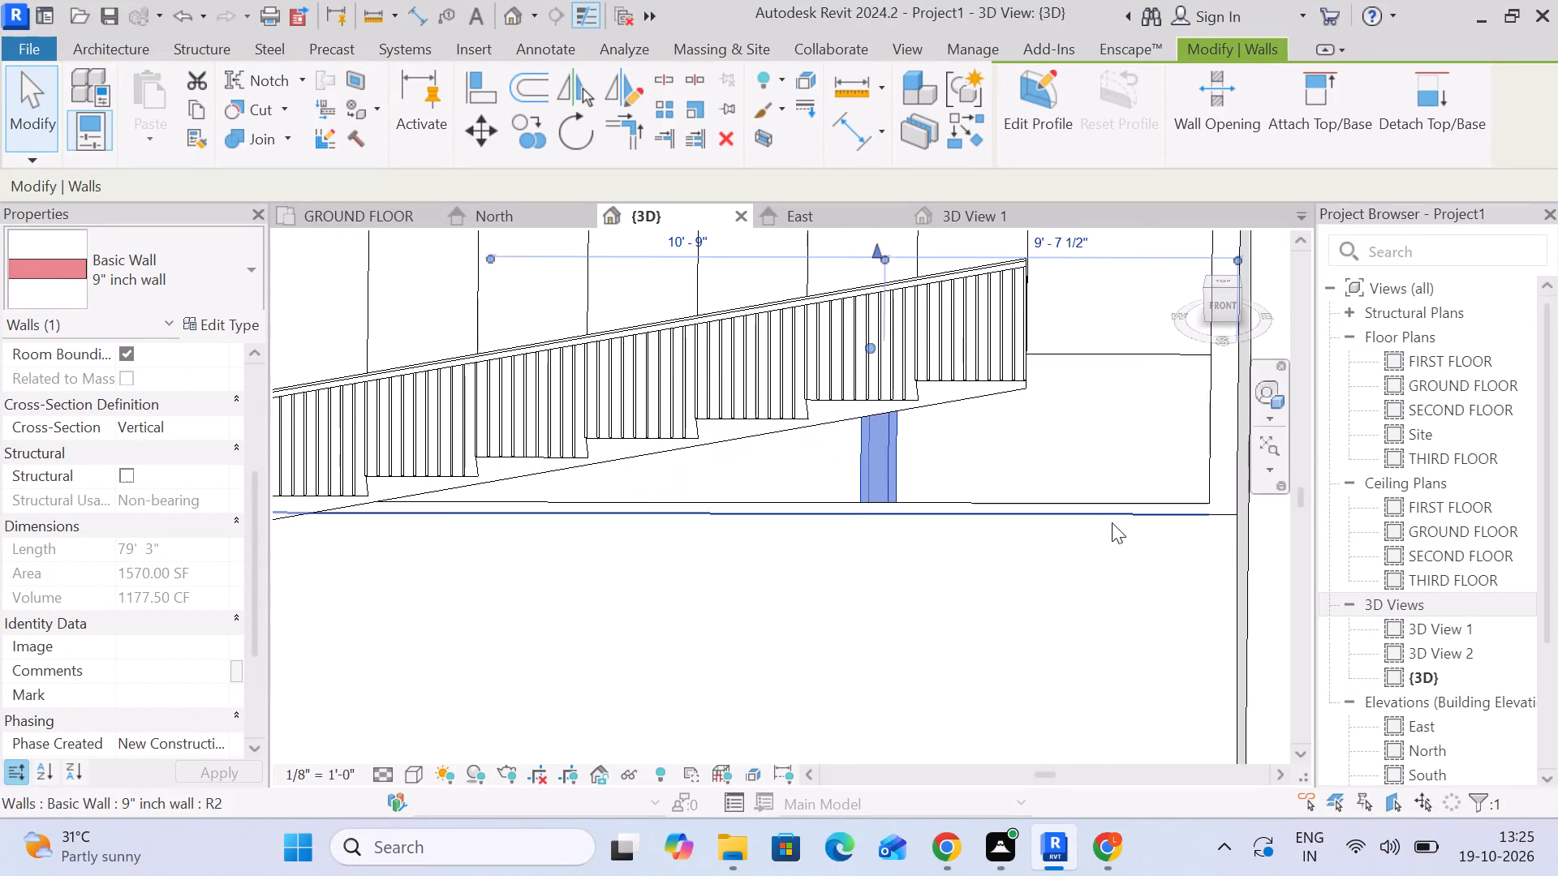
pyautogui.moveTo(1068, 507); pyautogui.dragTo(970, 465, button='middle')
pyautogui.click(1225, 309)
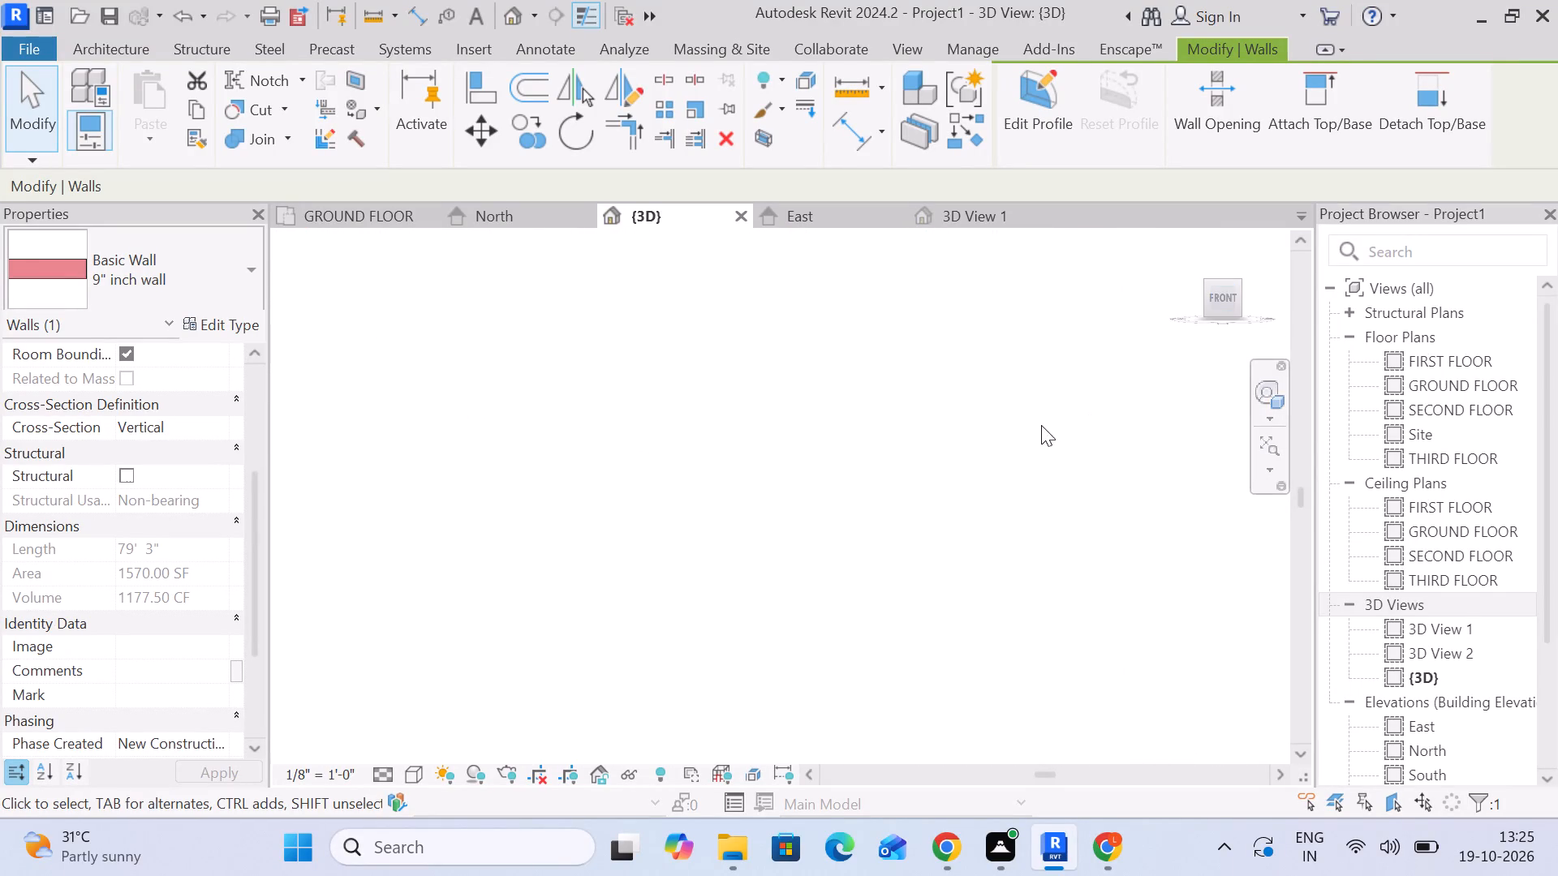
pyautogui.scroll(2, 1015, 365)
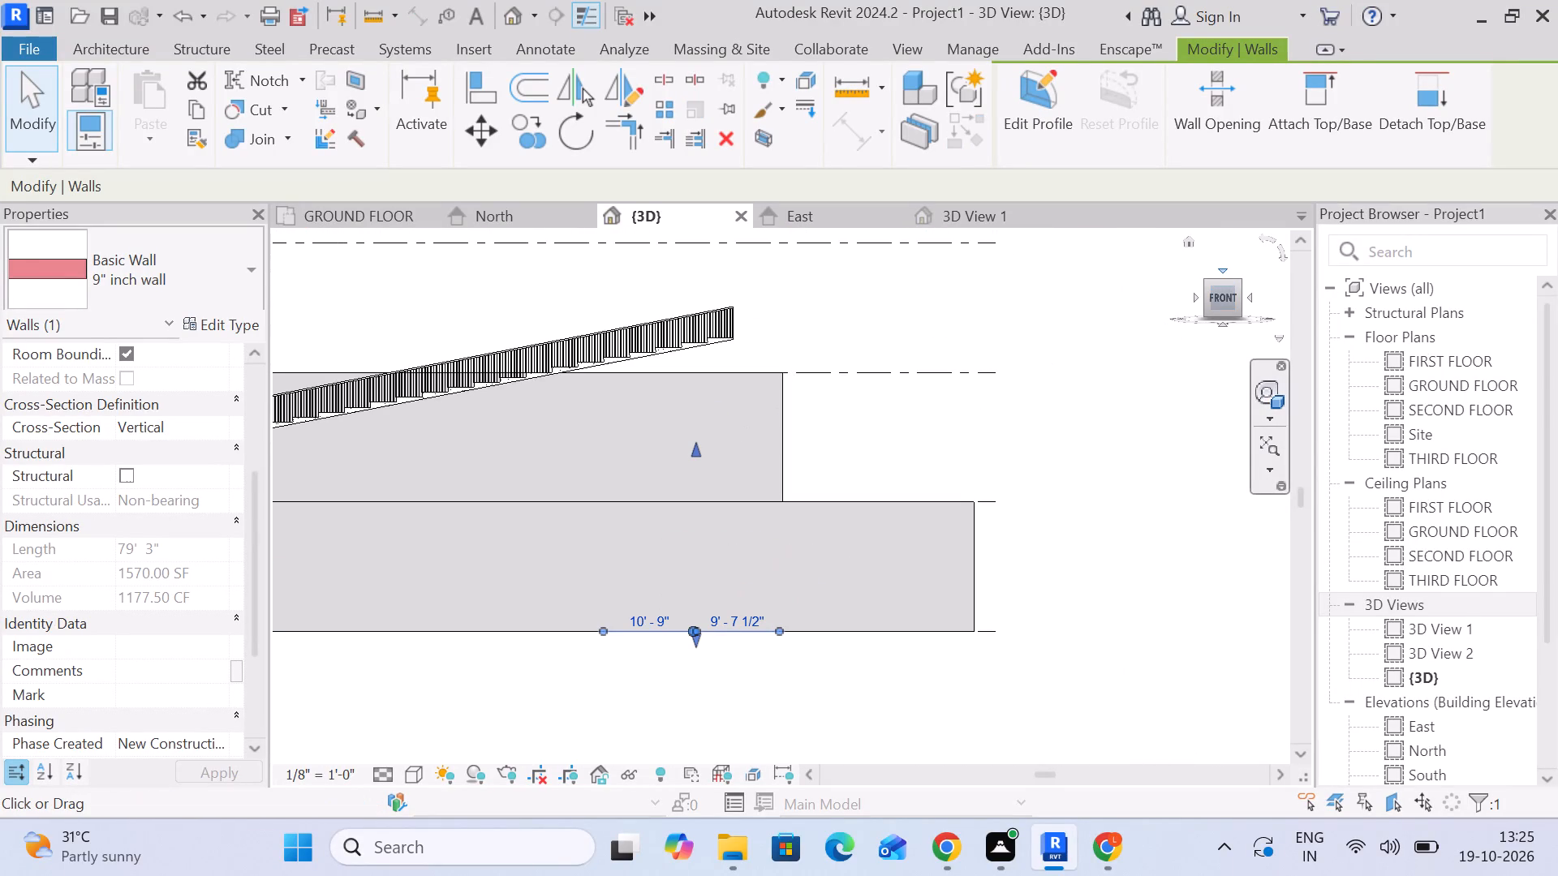
pyautogui.click(1224, 280)
pyautogui.scroll(3, 1216, 324)
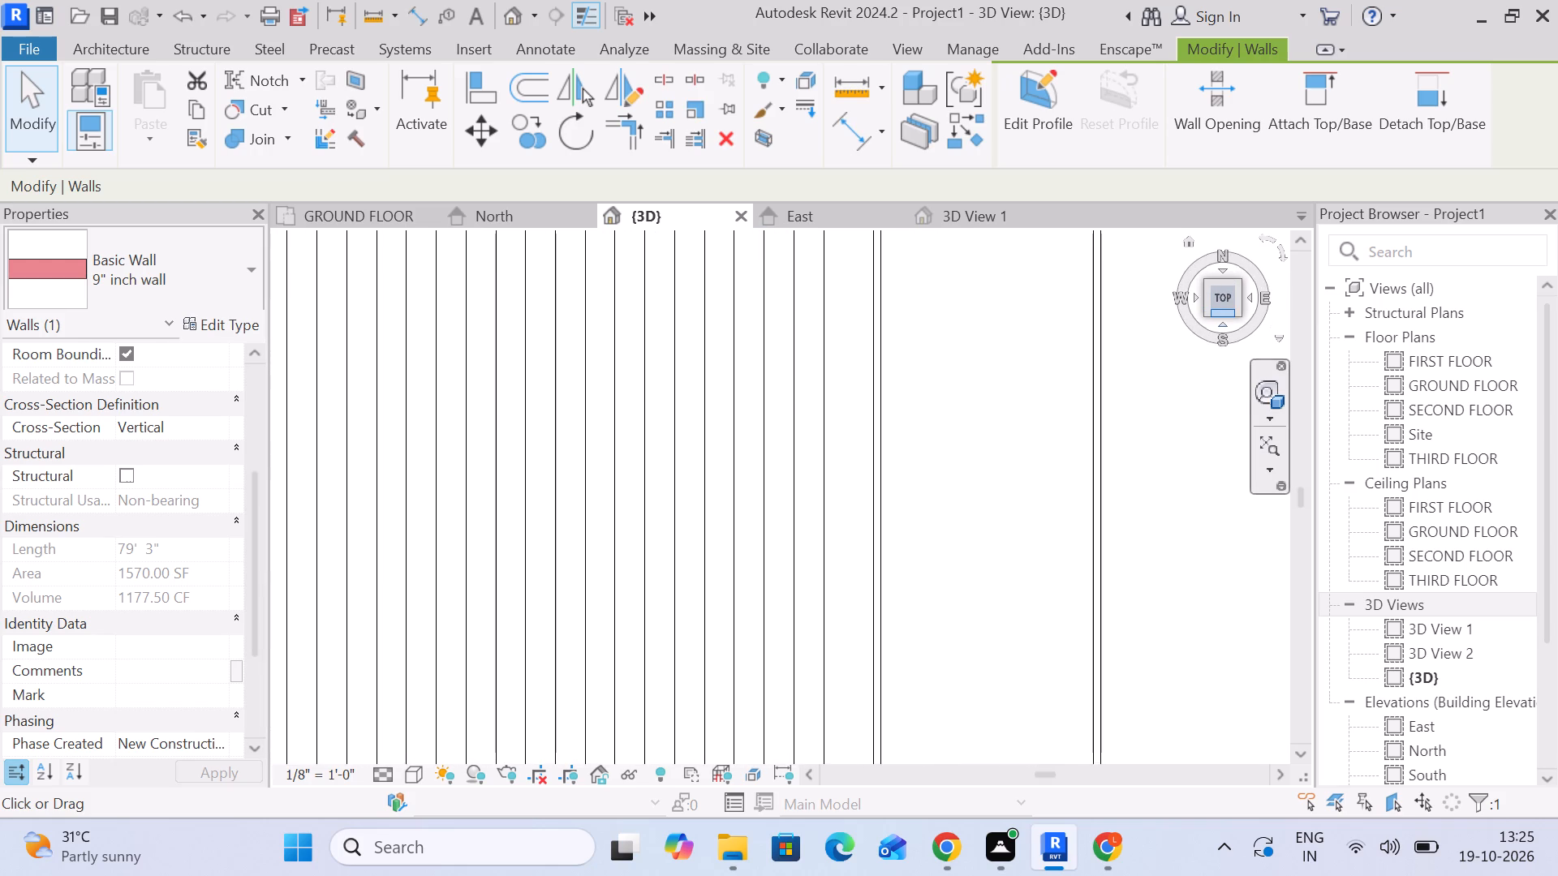
pyautogui.click(1224, 315)
# Delete the Handrail - Rectangular railings on both sides of the monolithic stair.
pyautogui.scroll(8, 800, 566)
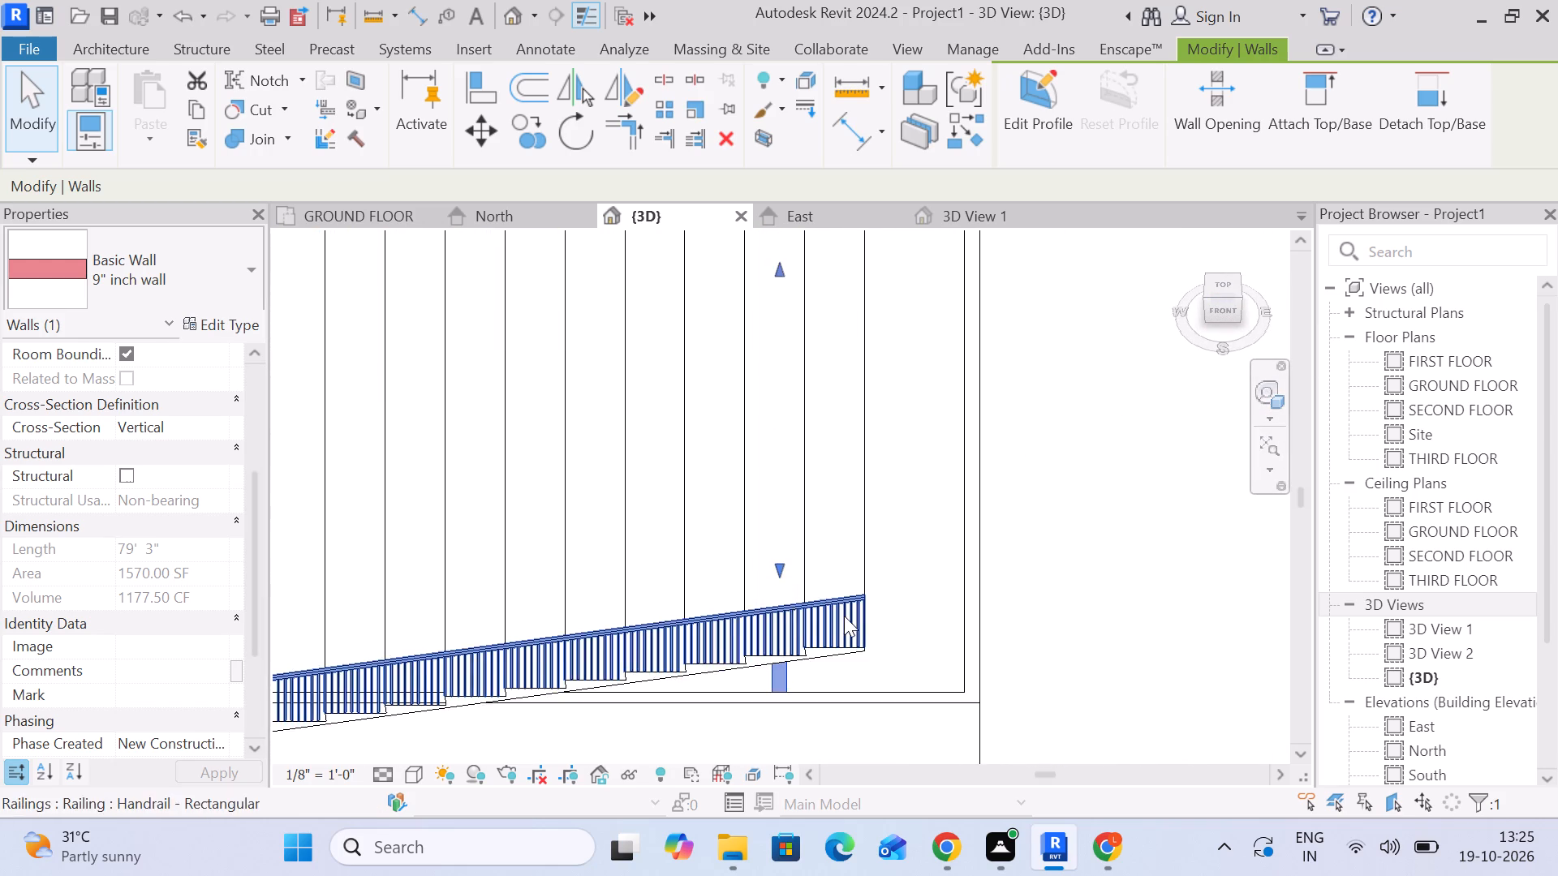
pyautogui.scroll(1, 844, 616)
pyautogui.moveTo(844, 616); pyautogui.dragTo(844, 439, button='middle')
pyautogui.click(1078, 472)
pyautogui.click(868, 476)
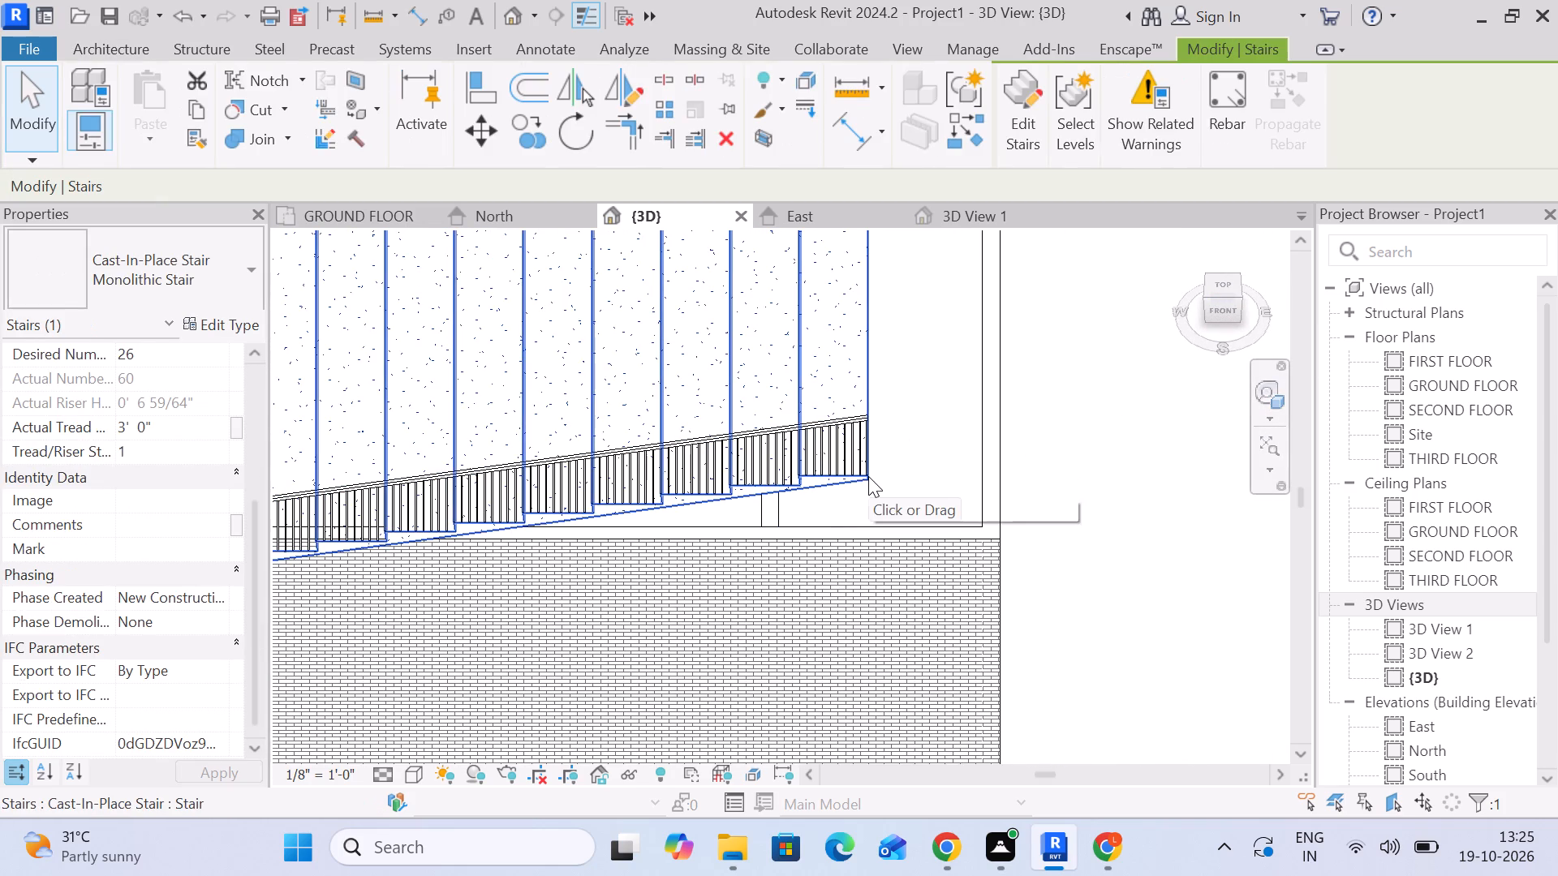
pyautogui.click(832, 449)
pyautogui.click(1045, 435)
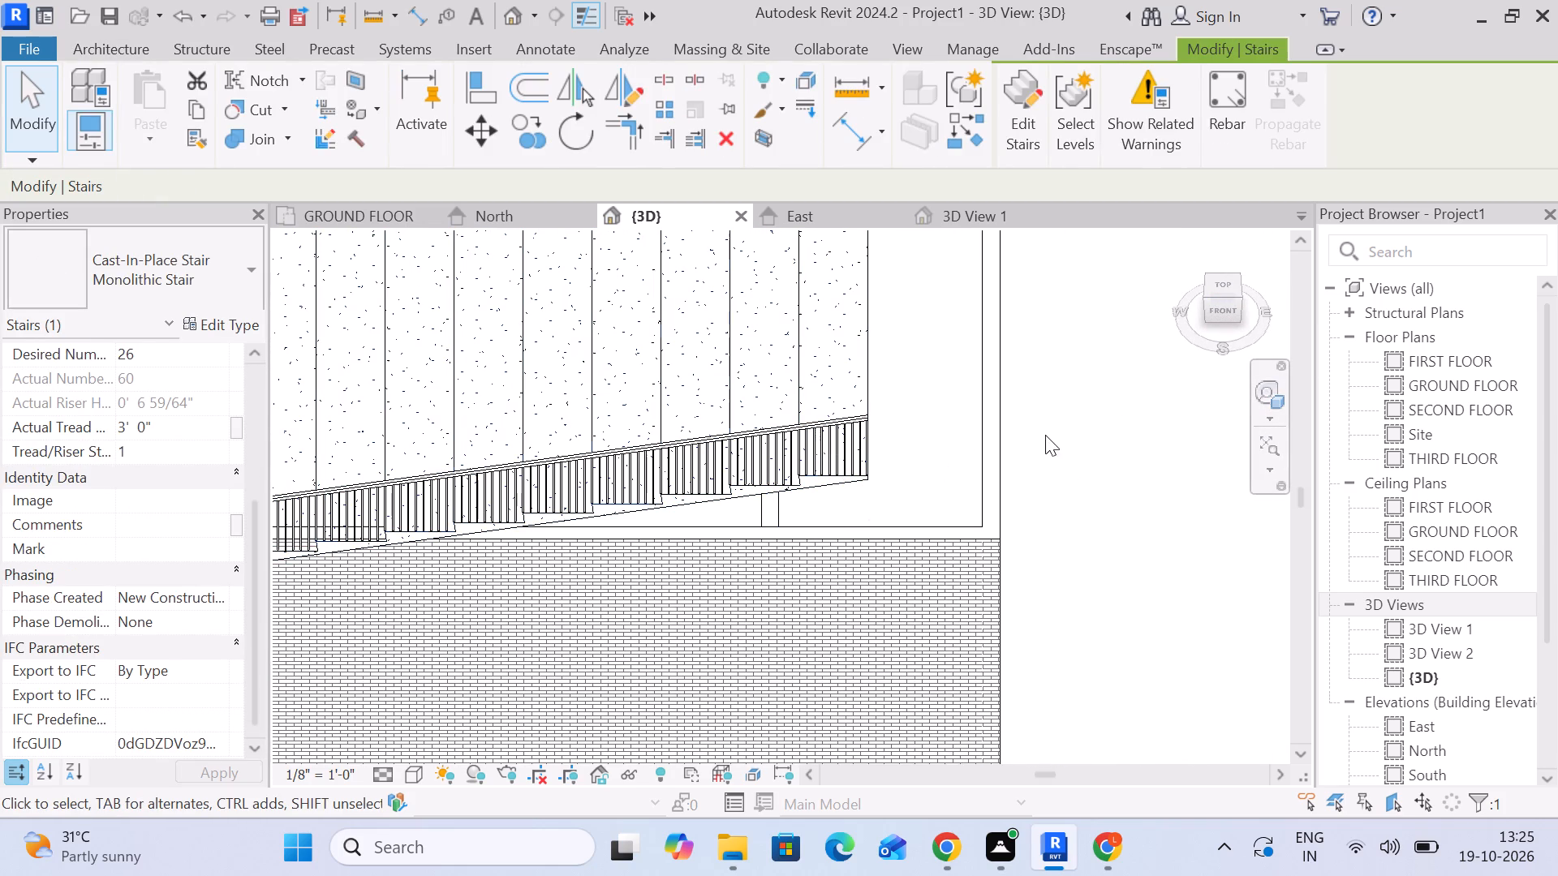
pyautogui.click(854, 449)
pyautogui.press('Delete')
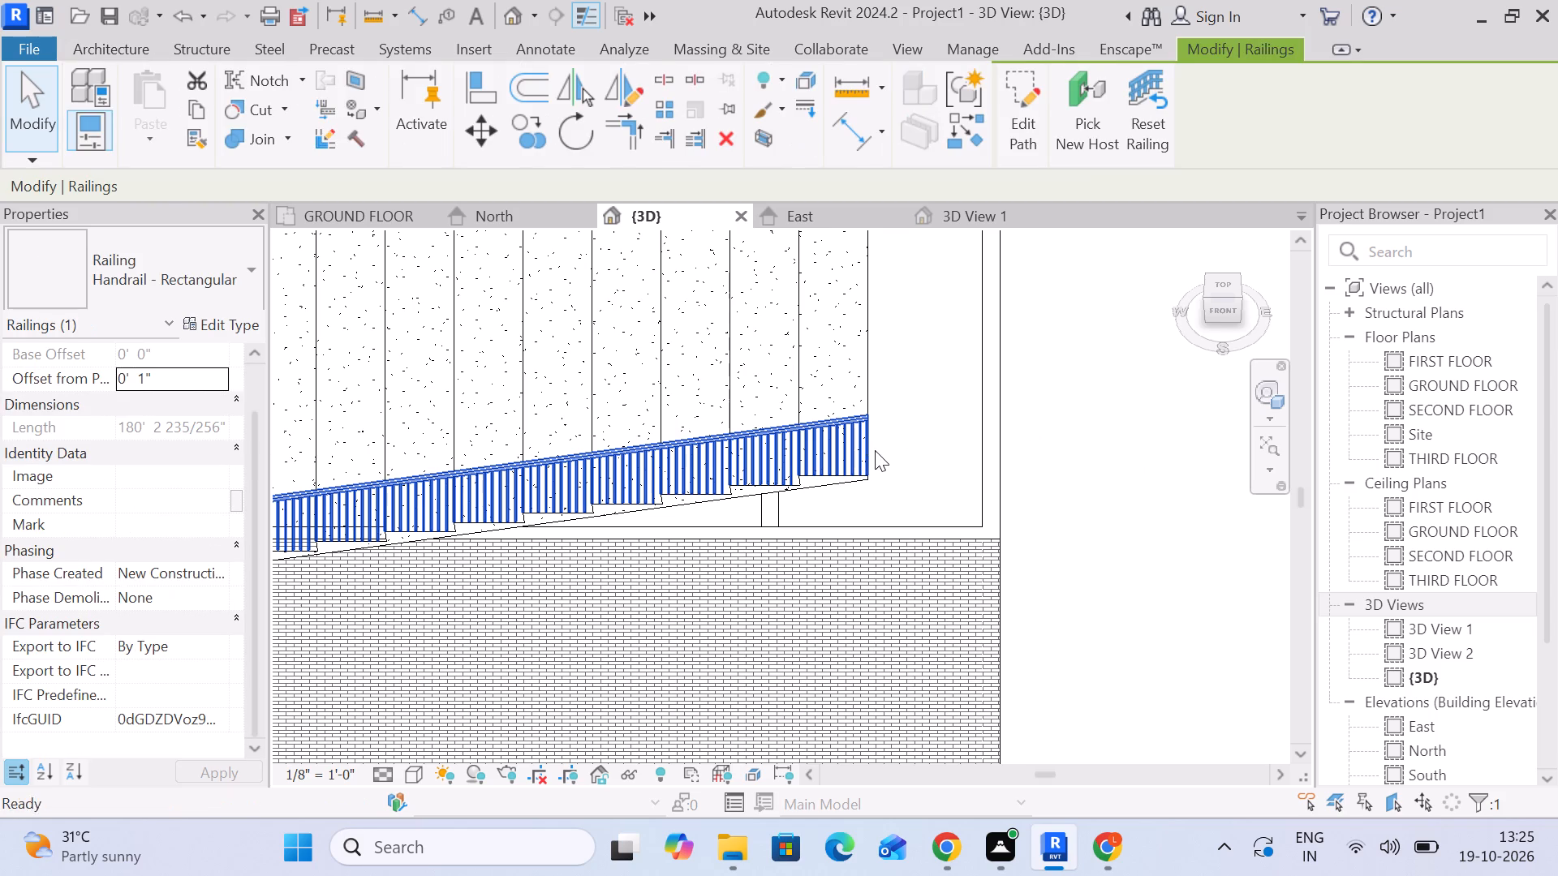
pyautogui.scroll(-3, 875, 450)
pyautogui.moveTo(875, 450); pyautogui.dragTo(910, 748, button='middle')
pyautogui.moveTo(880, 281); pyautogui.dragTo(832, 757, button='middle')
pyautogui.scroll(3, 803, 532)
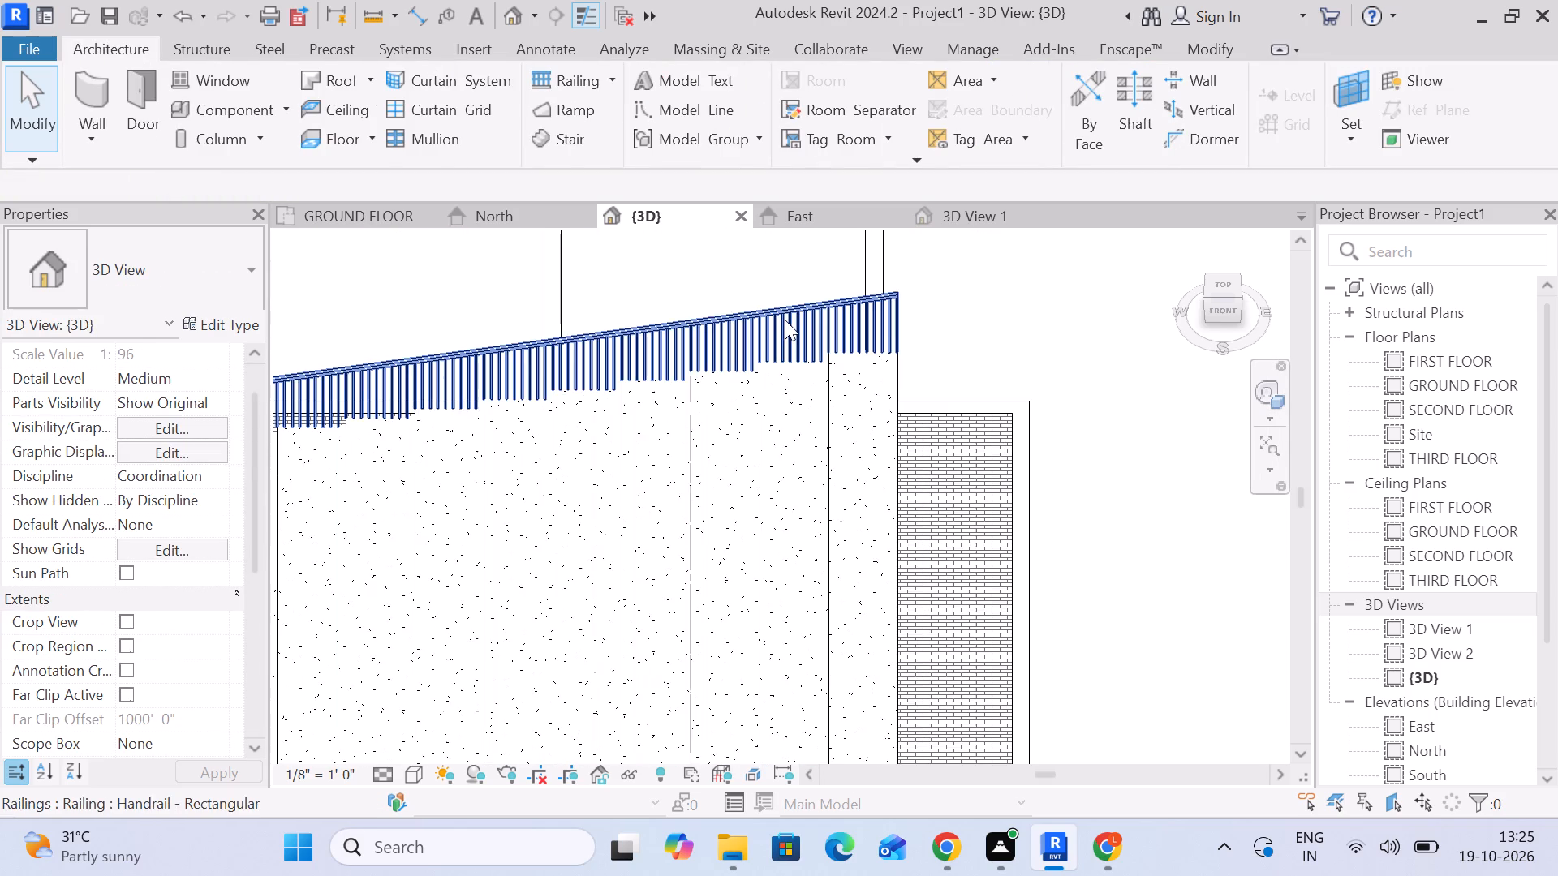
pyautogui.click(785, 320)
pyautogui.press('Delete')
# Review the warnings related to the monolithic stair and close the list.
pyautogui.scroll(-3, 799, 388)
pyautogui.moveTo(838, 450); pyautogui.dragTo(832, 371, button='middle')
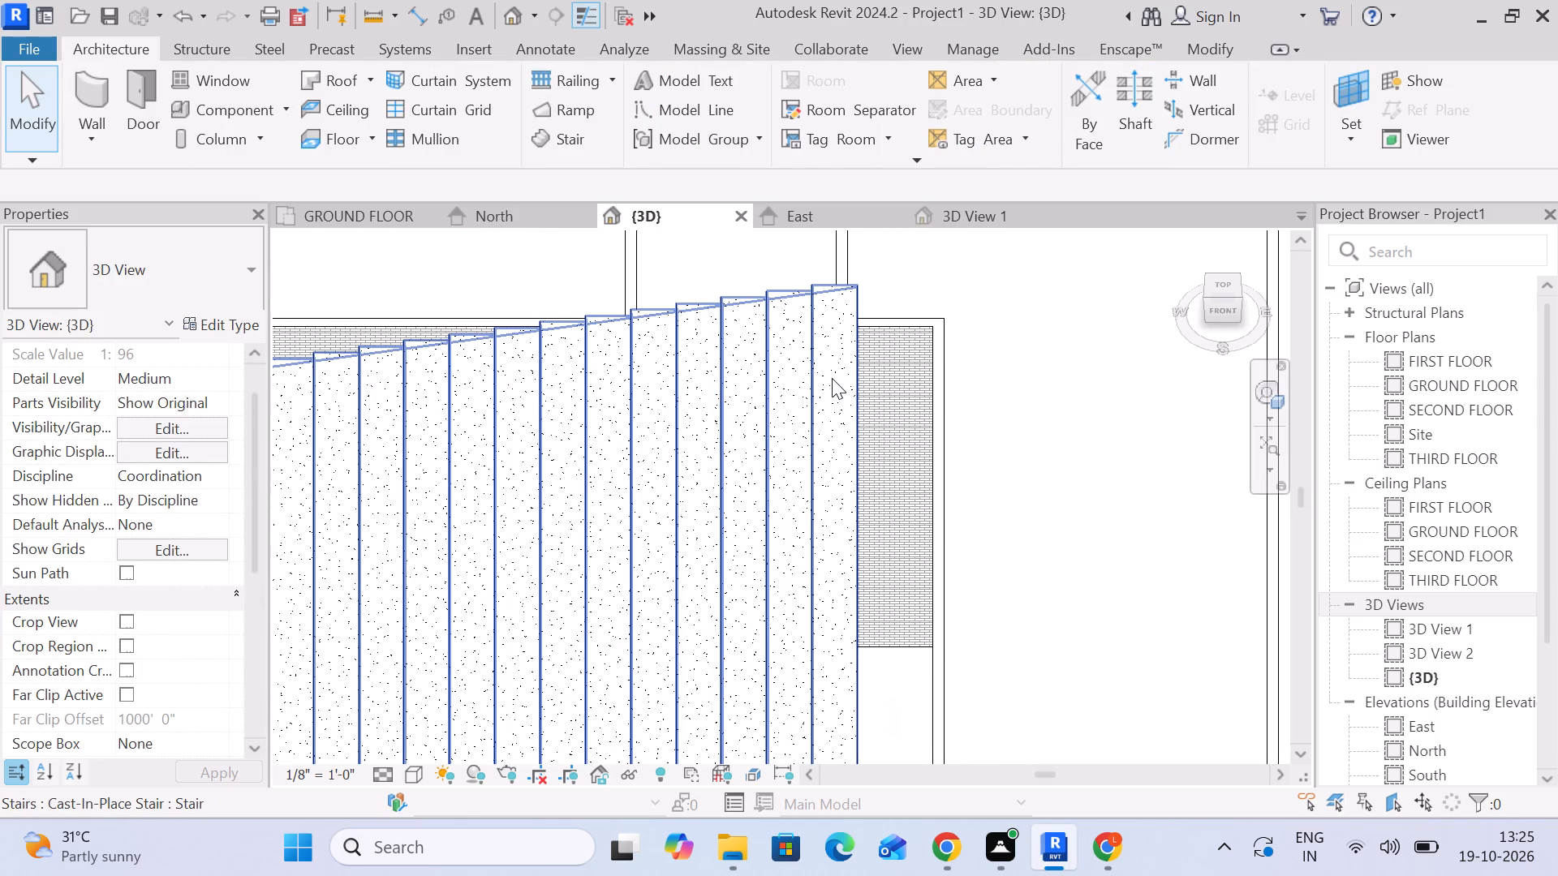
pyautogui.scroll(-1, 832, 378)
pyautogui.click(840, 427)
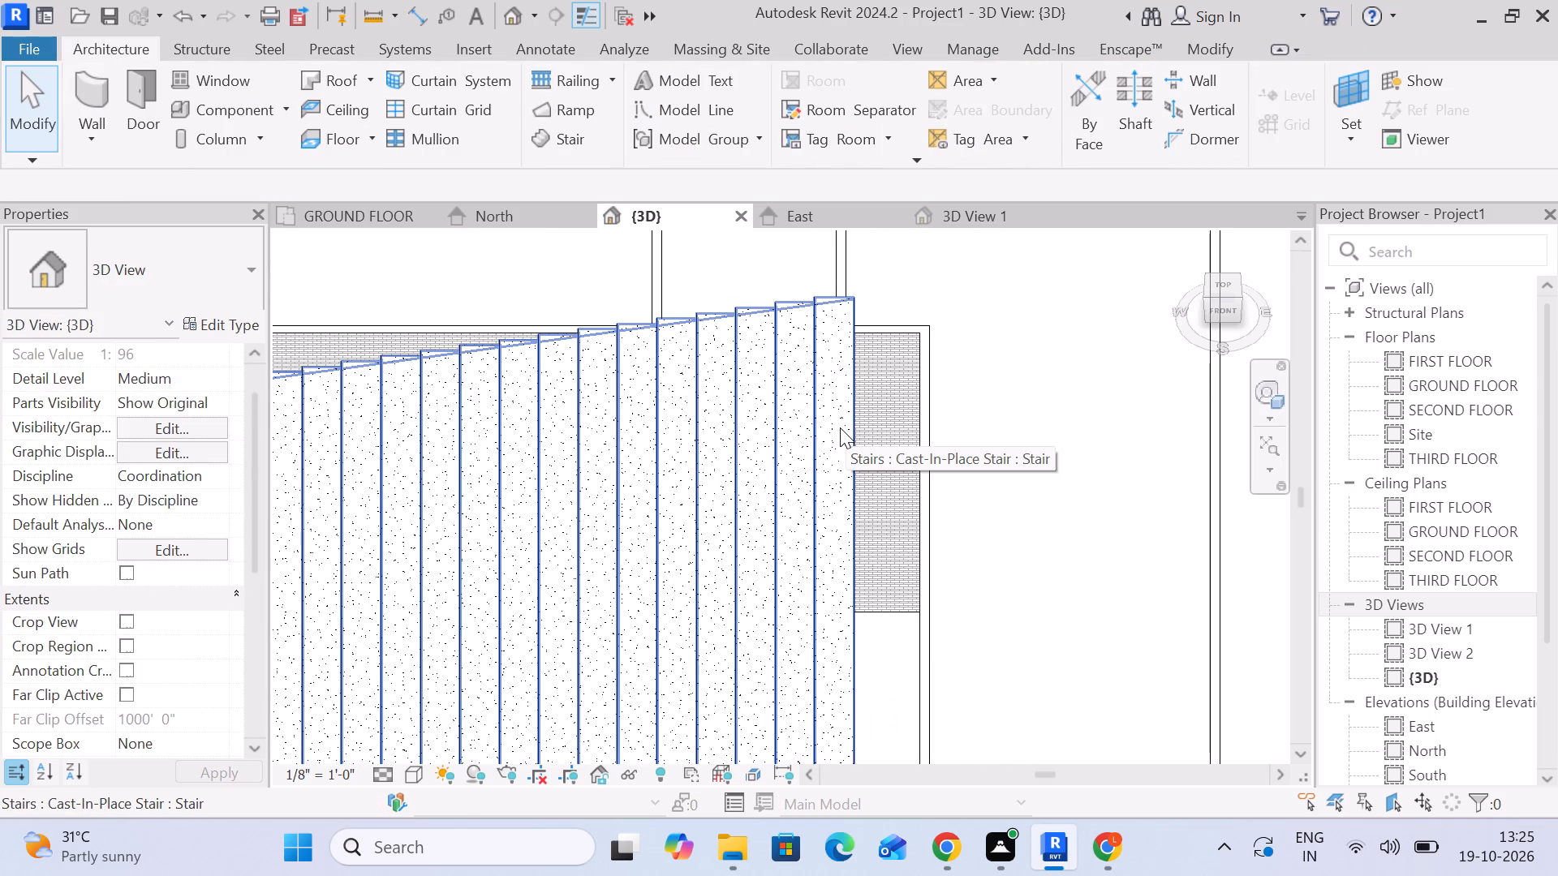
pyautogui.moveTo(1045, 467); pyautogui.dragTo(1030, 427, button='middle')
pyautogui.click(1122, 129)
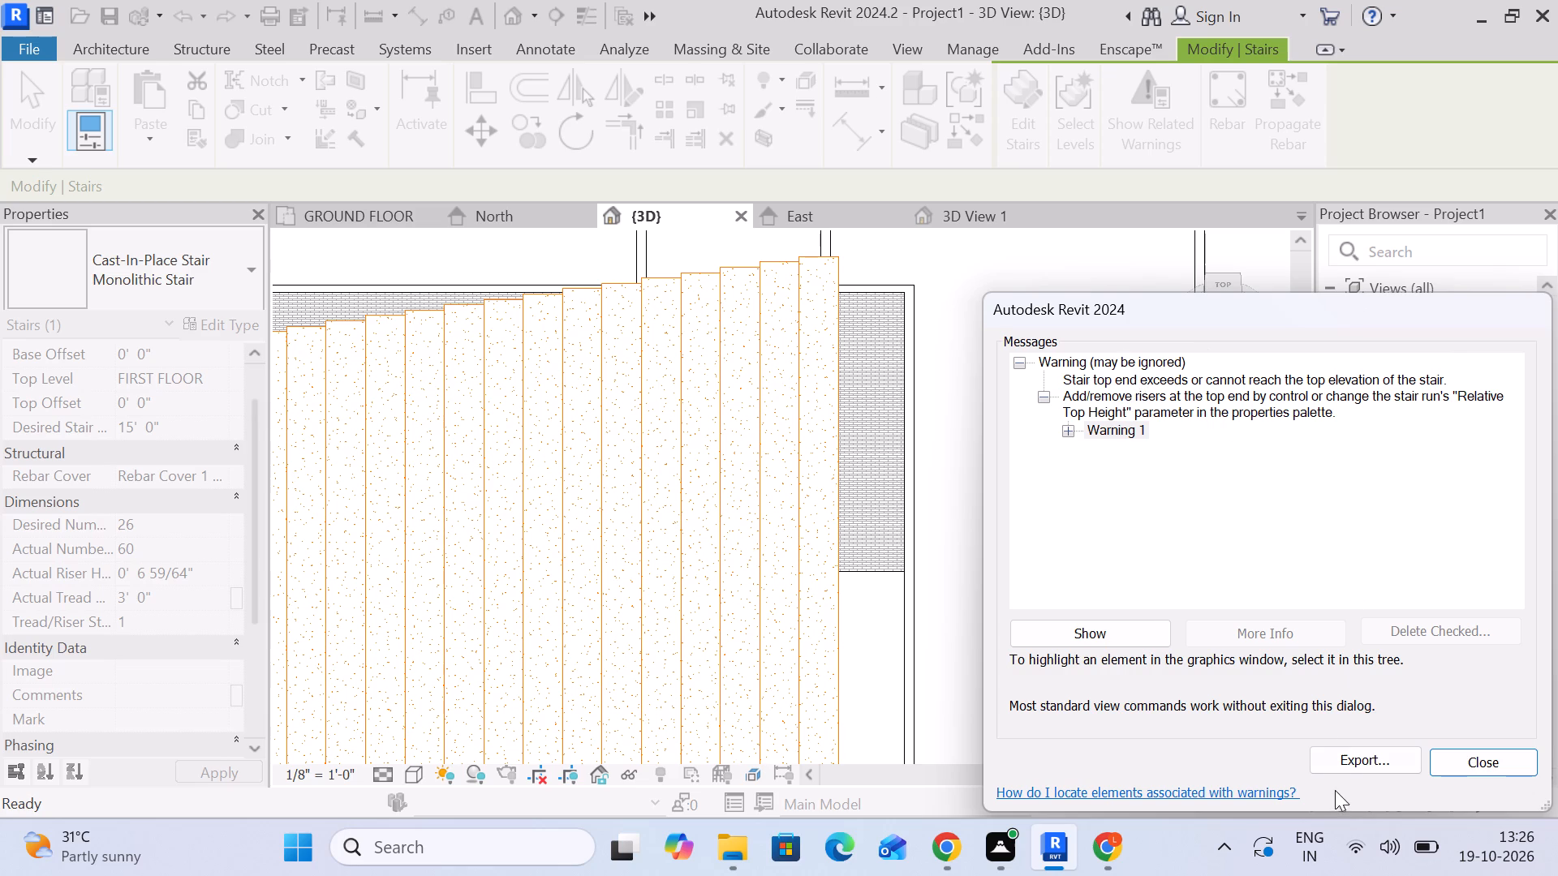
pyautogui.click(1504, 768)
pyautogui.scroll(1, 947, 363)
pyautogui.moveTo(948, 367); pyautogui.dragTo(953, 418, button='middle')
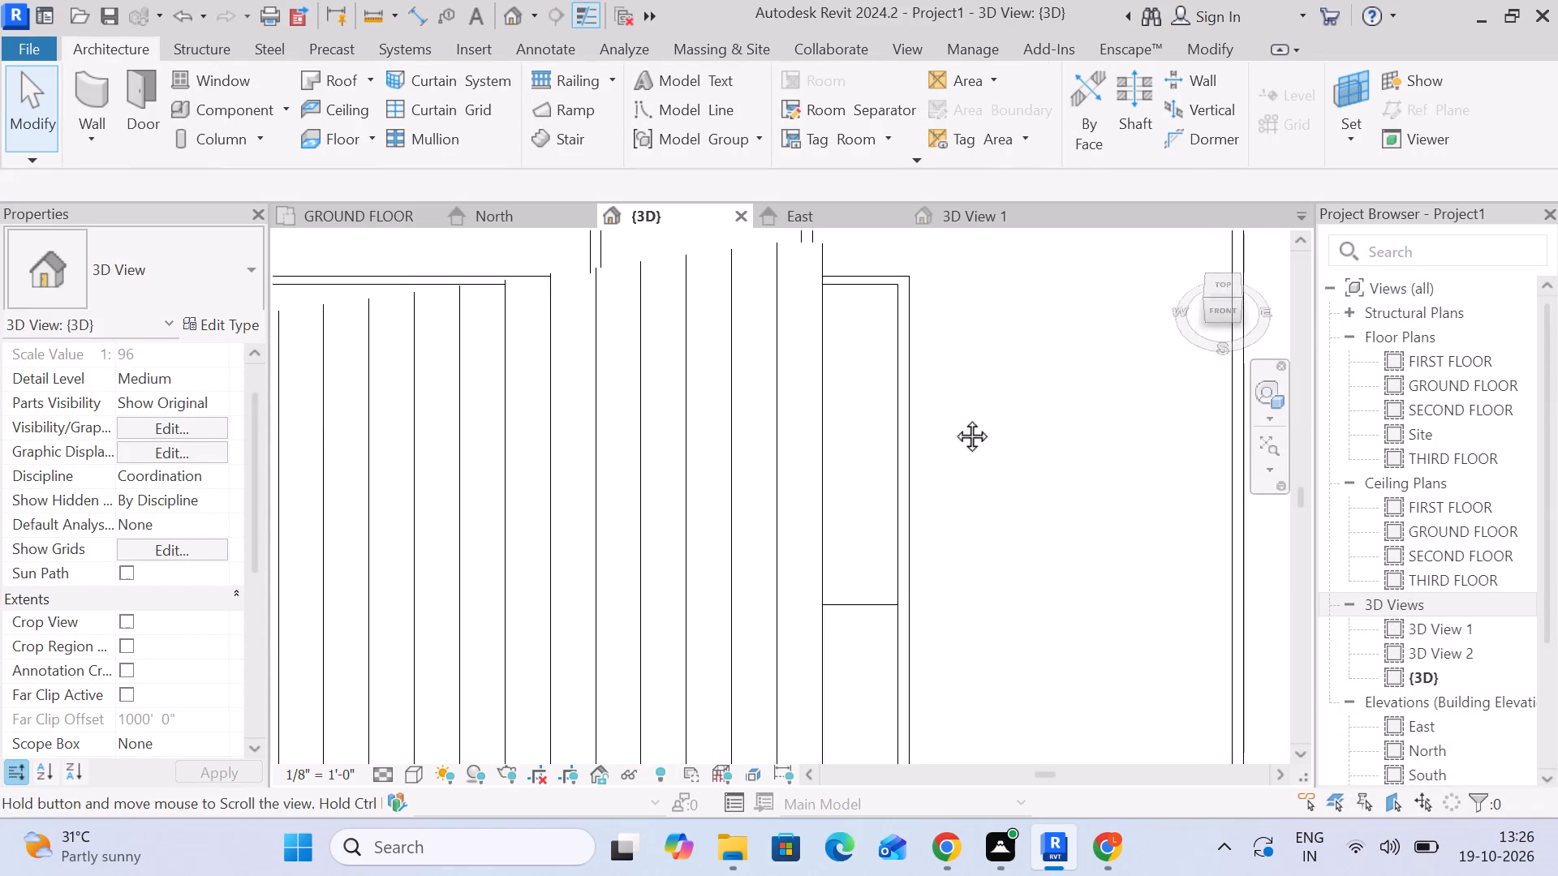
# Examine the monolithic stair's rise and upper end against the walls and level lines, from the front.
pyautogui.moveTo(953, 418); pyautogui.dragTo(962, 469, button='middle')
pyautogui.scroll(-4, 978, 439)
pyautogui.moveTo(988, 448); pyautogui.dragTo(984, 431, button='middle')
pyautogui.scroll(-3, 1018, 427)
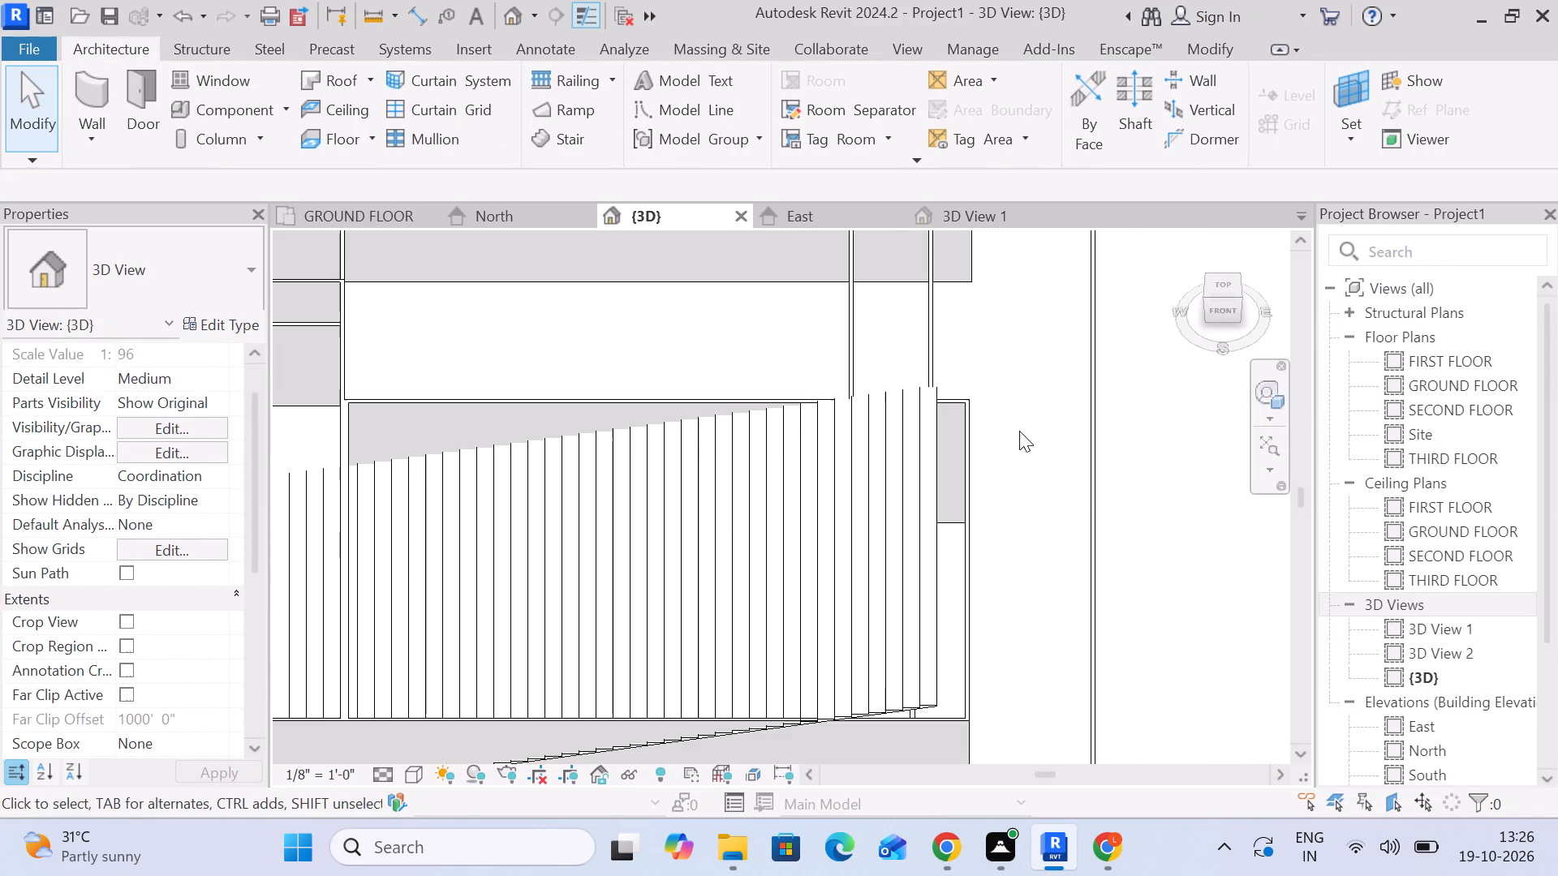
pyautogui.moveTo(1034, 473); pyautogui.dragTo(1030, 333, button='middle')
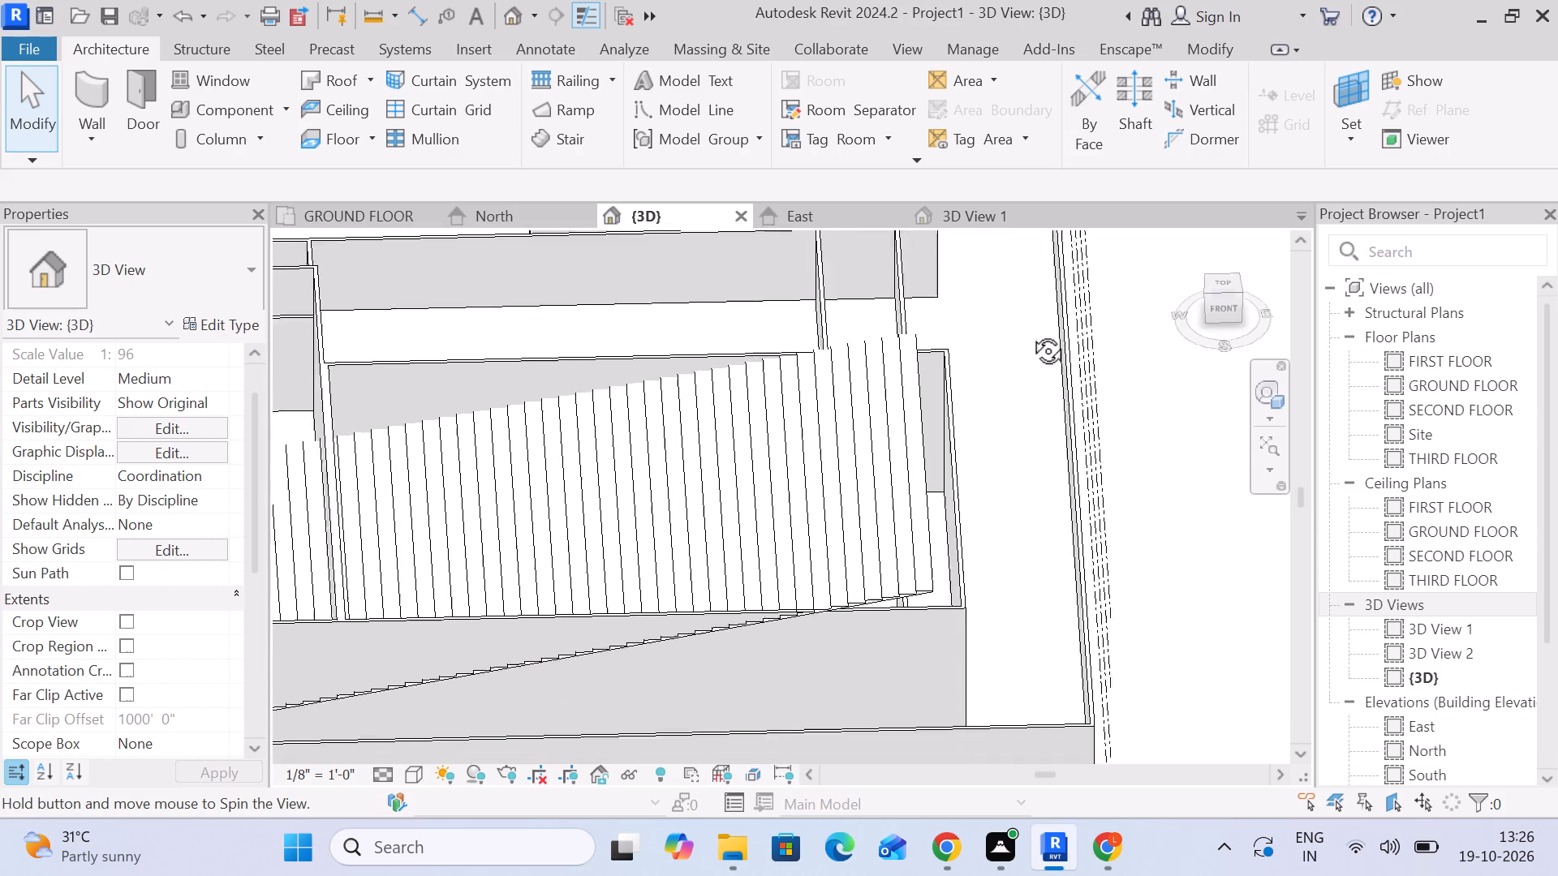
pyautogui.moveTo(1030, 333); pyautogui.dragTo(1022, 148, button='middle')
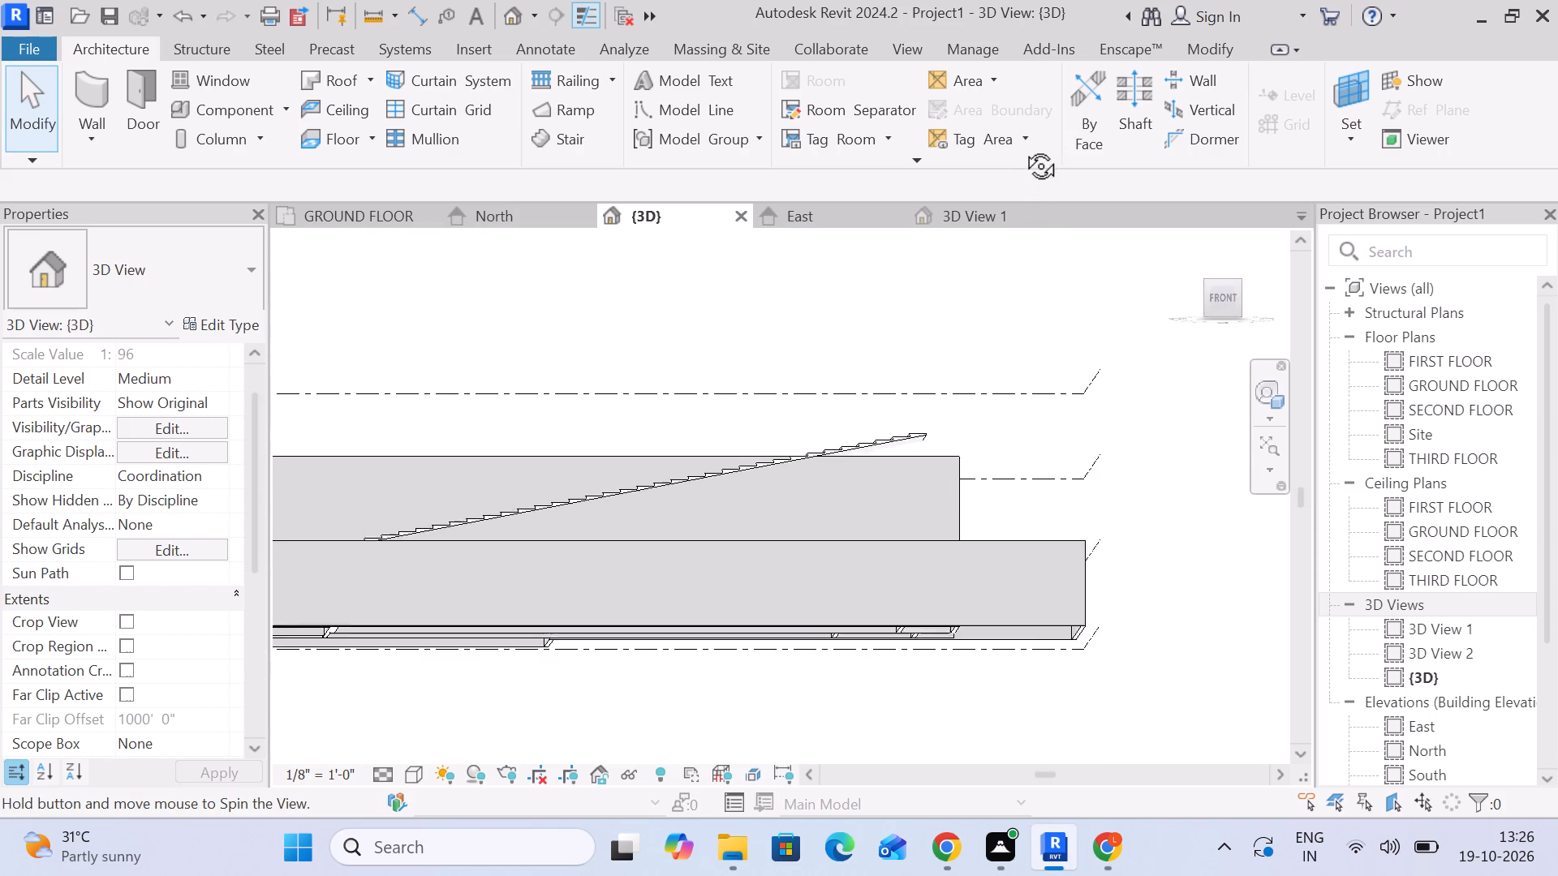
pyautogui.moveTo(1022, 148); pyautogui.dragTo(1018, 155, button='middle')
pyautogui.scroll(4, 929, 392)
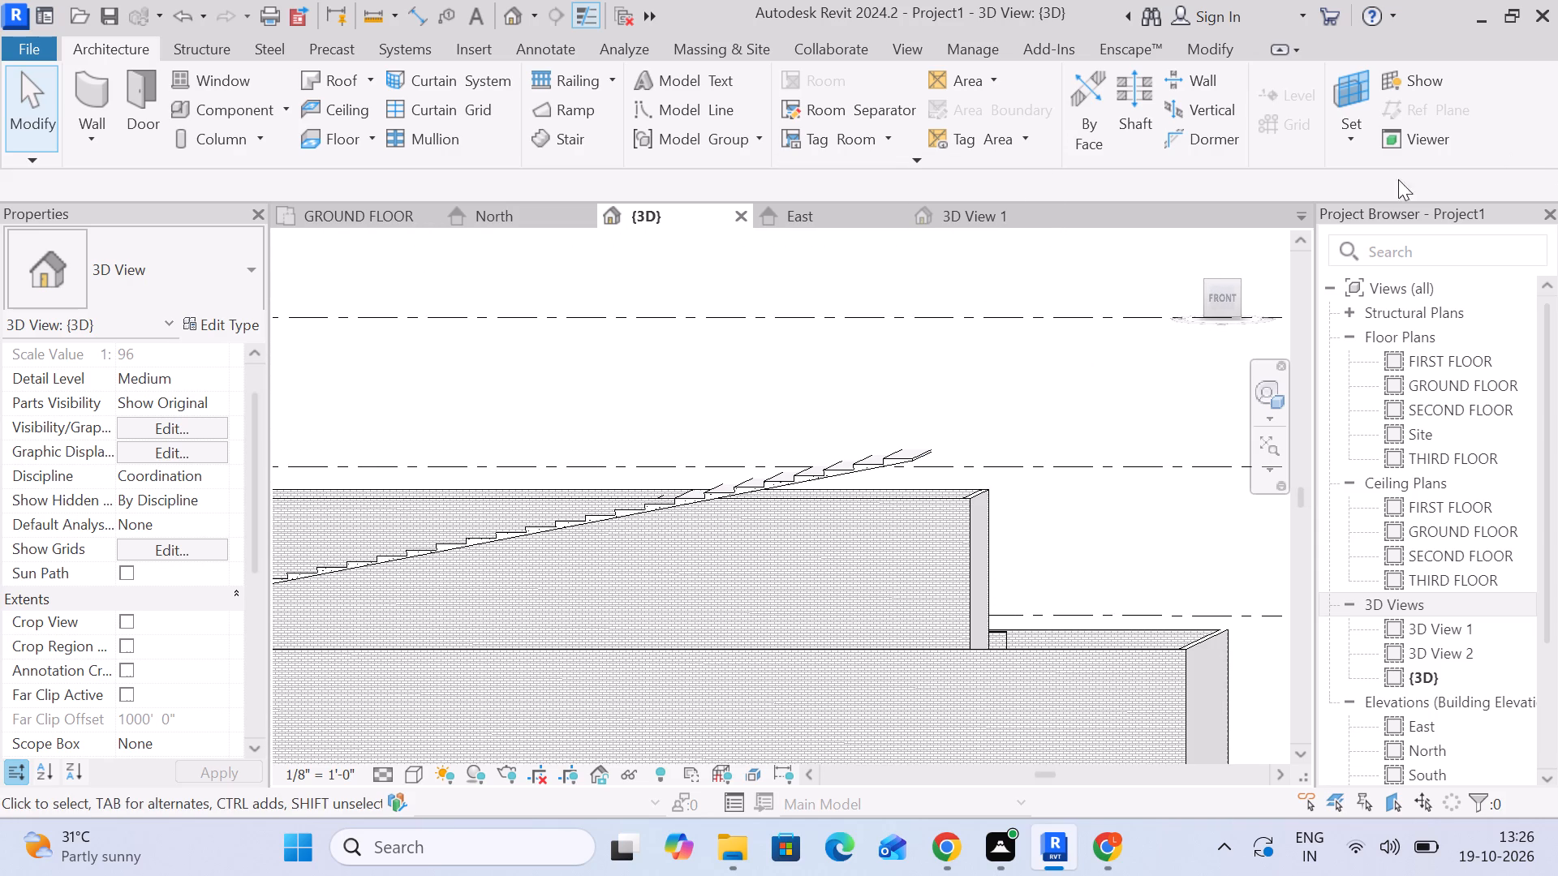
pyautogui.middleClick(1005, 308)
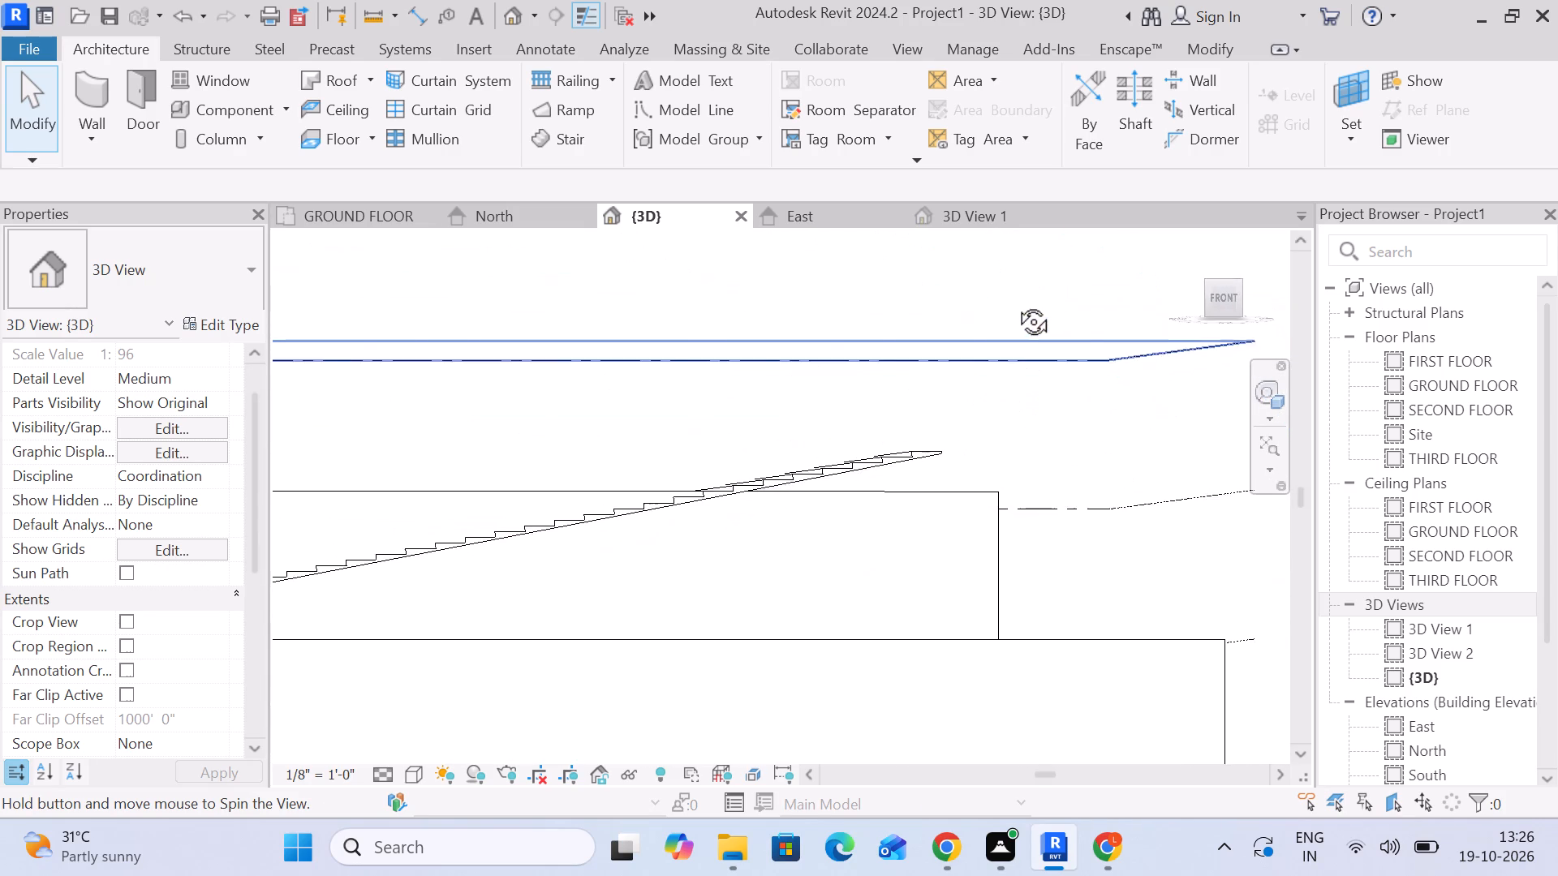
pyautogui.scroll(3, 515, 561)
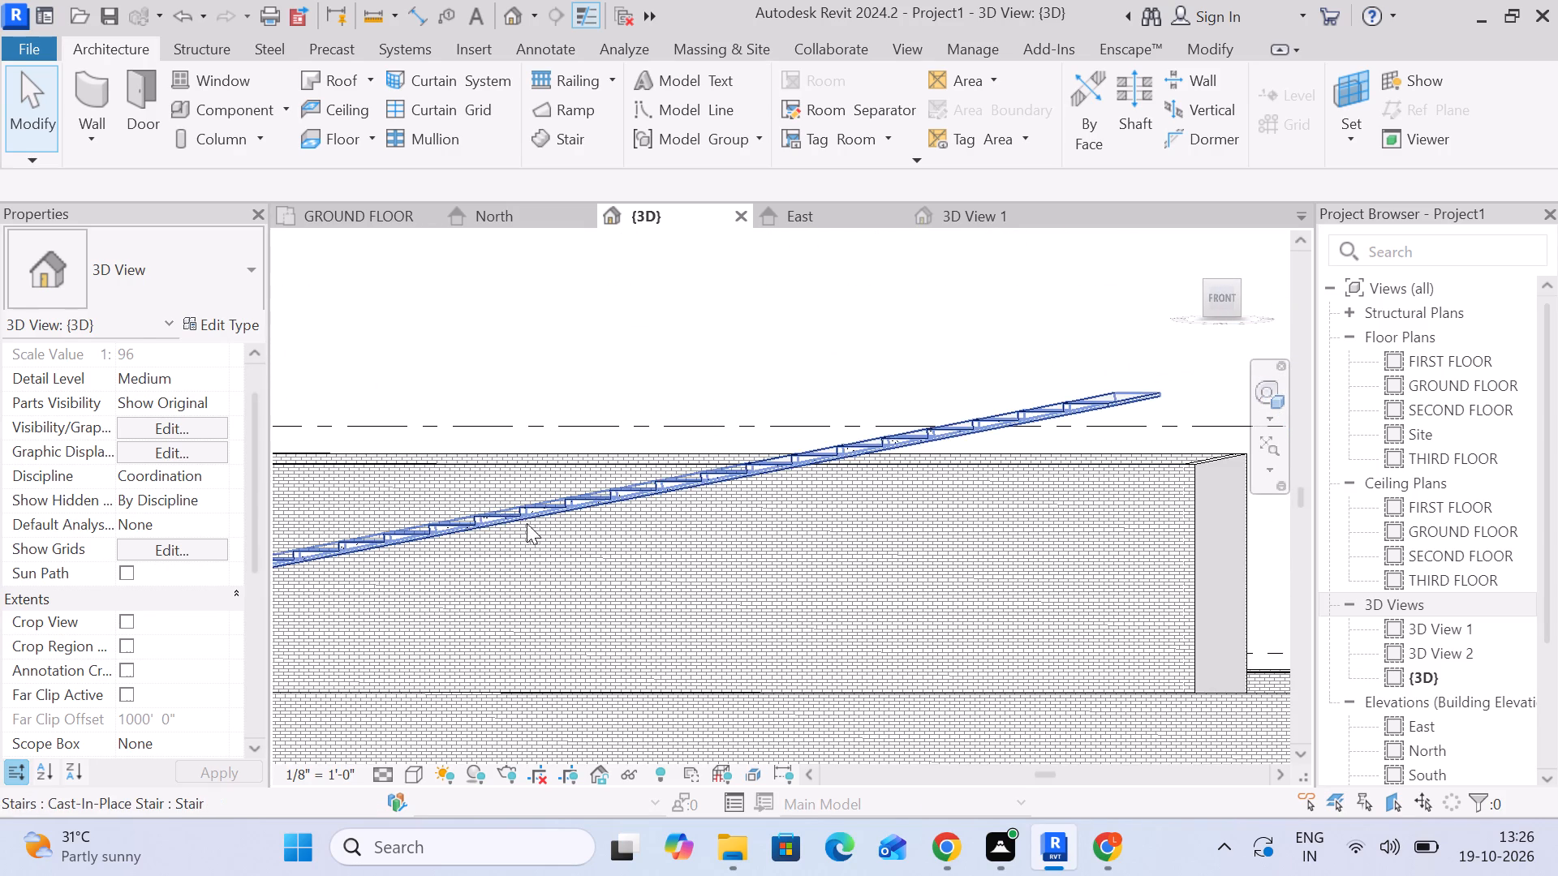
pyautogui.click(527, 522)
pyautogui.scroll(2, 121, 386)
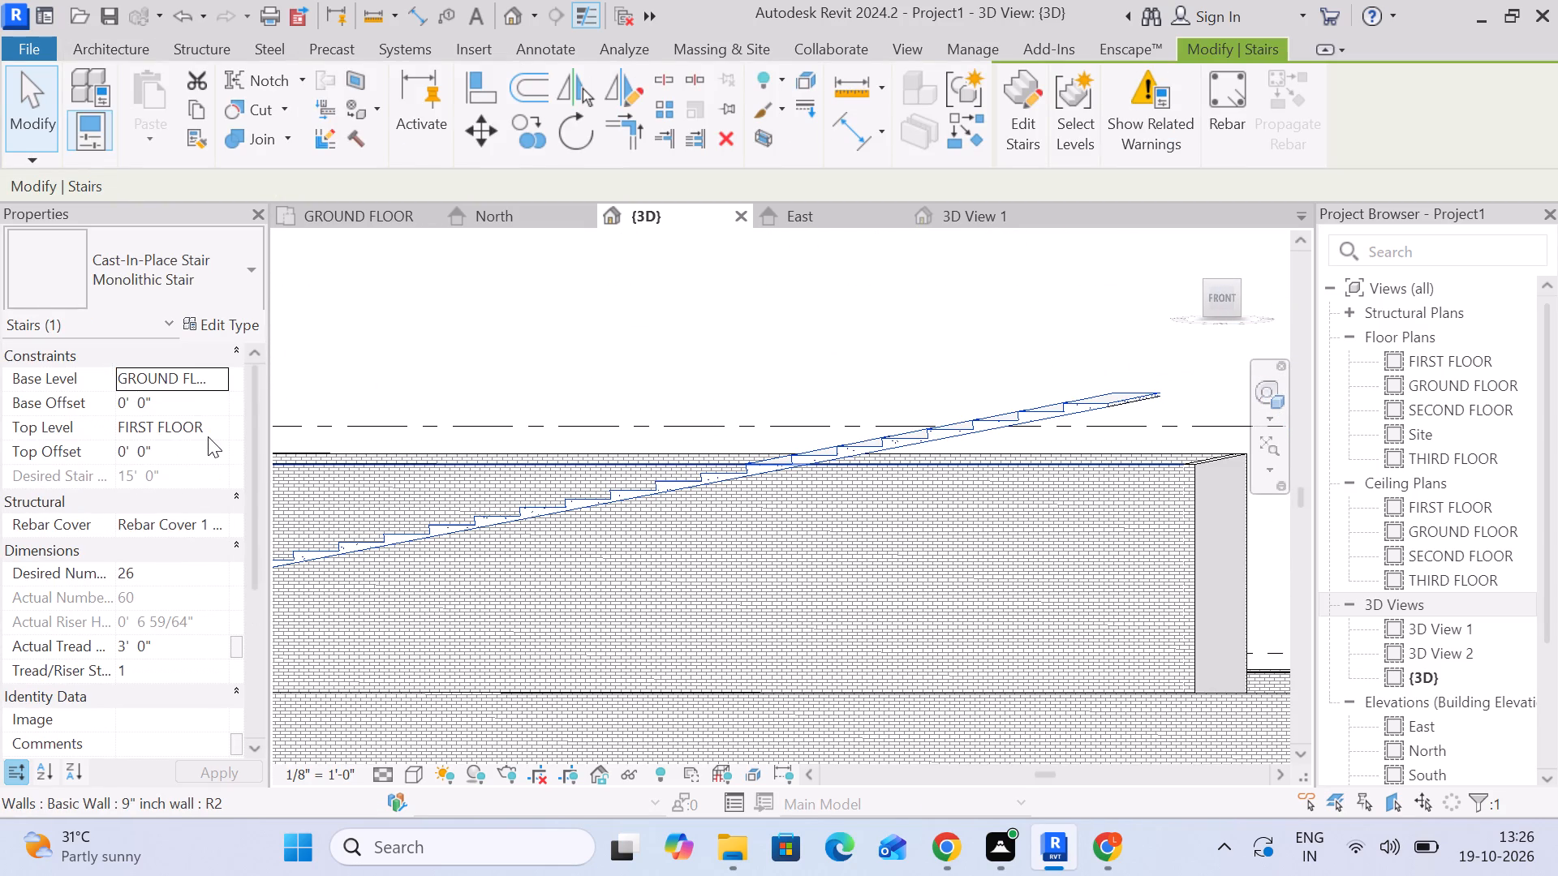
pyautogui.click(641, 312)
pyautogui.scroll(-2, 859, 351)
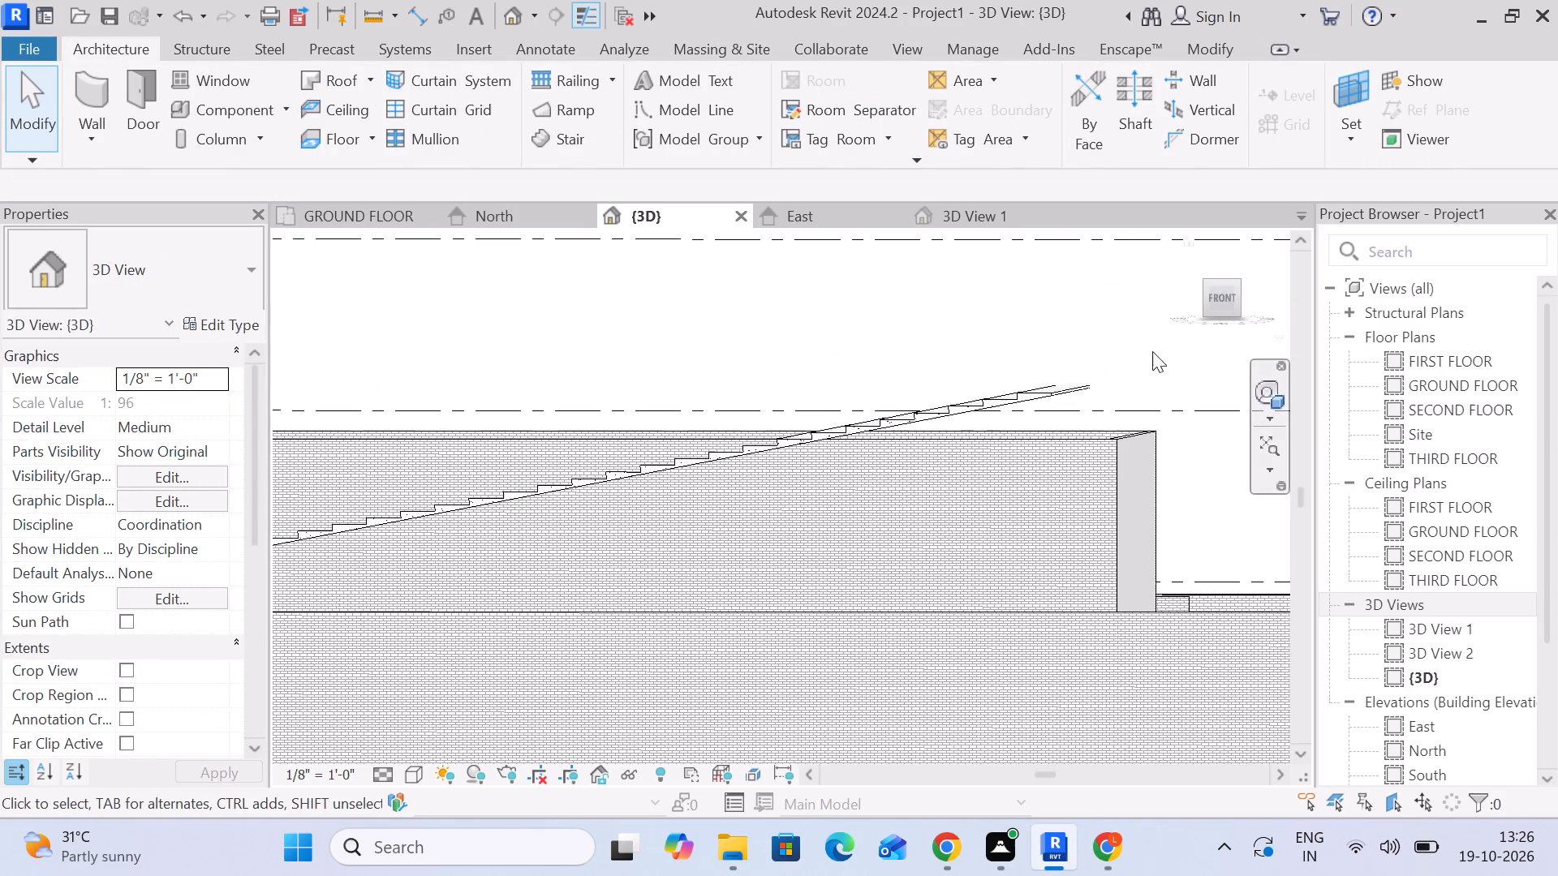
pyautogui.click(1224, 293)
pyautogui.scroll(4, 1150, 634)
pyautogui.scroll(2, 980, 459)
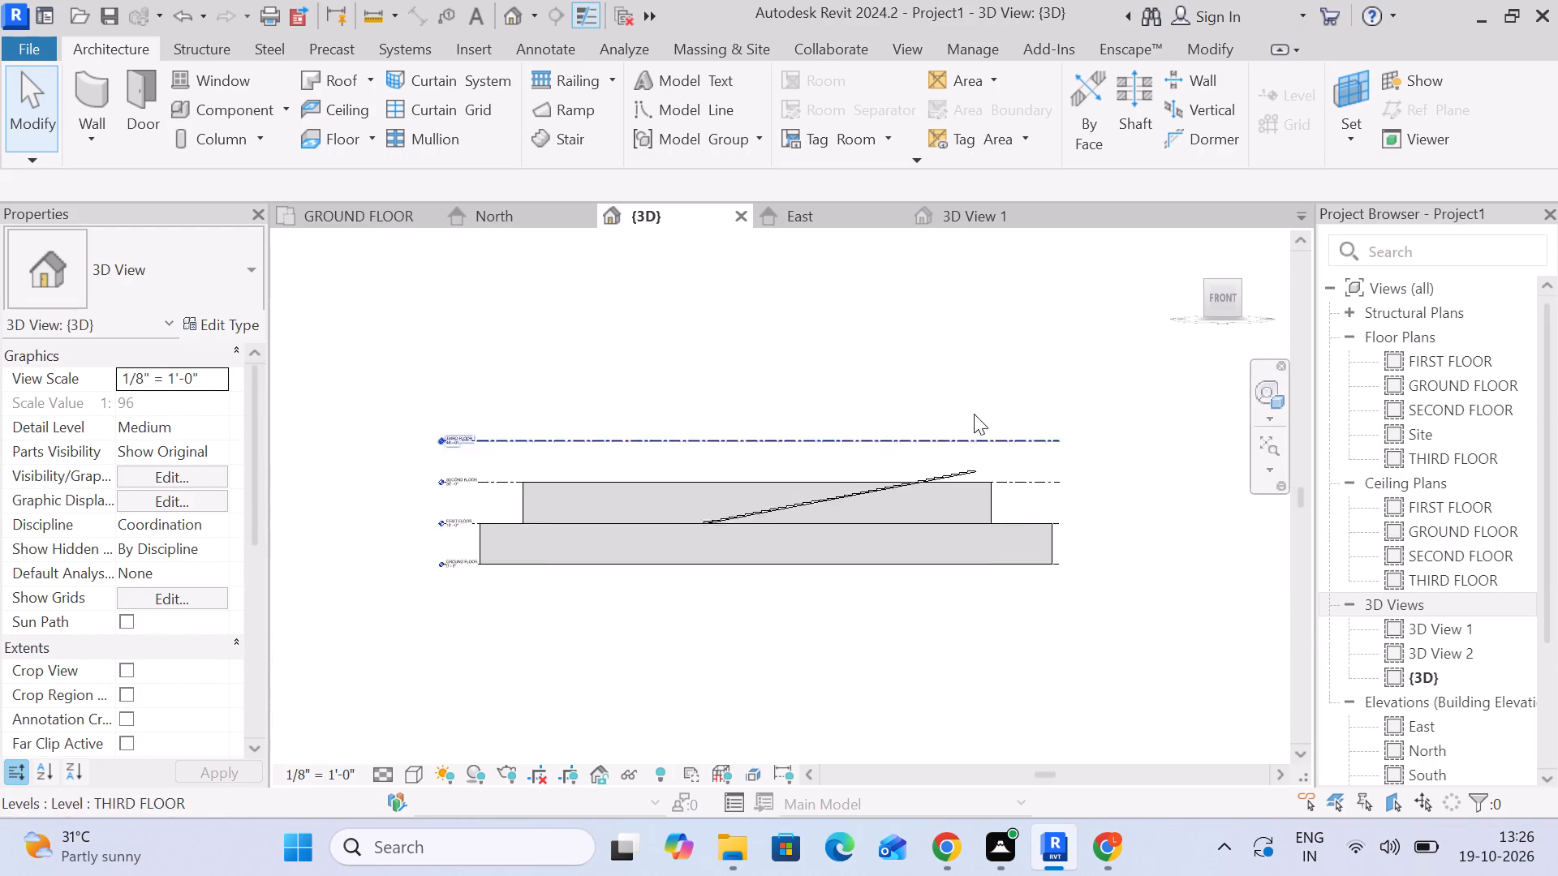
pyautogui.scroll(8, 974, 414)
pyautogui.click(974, 528)
pyautogui.moveTo(1045, 515); pyautogui.dragTo(1158, 406, button='middle')
pyautogui.scroll(1, 1157, 407)
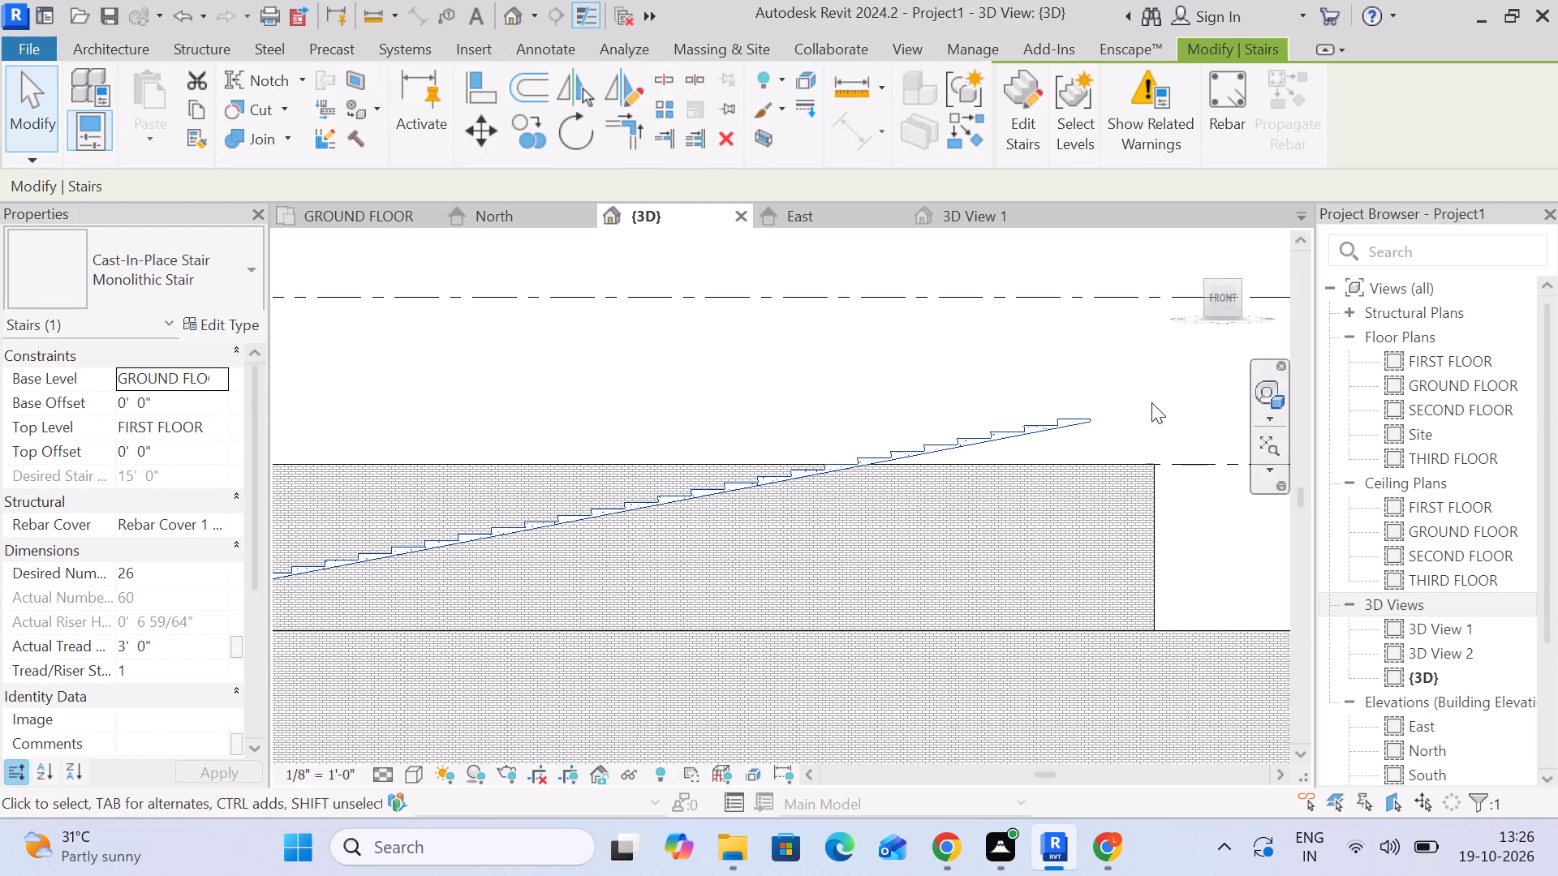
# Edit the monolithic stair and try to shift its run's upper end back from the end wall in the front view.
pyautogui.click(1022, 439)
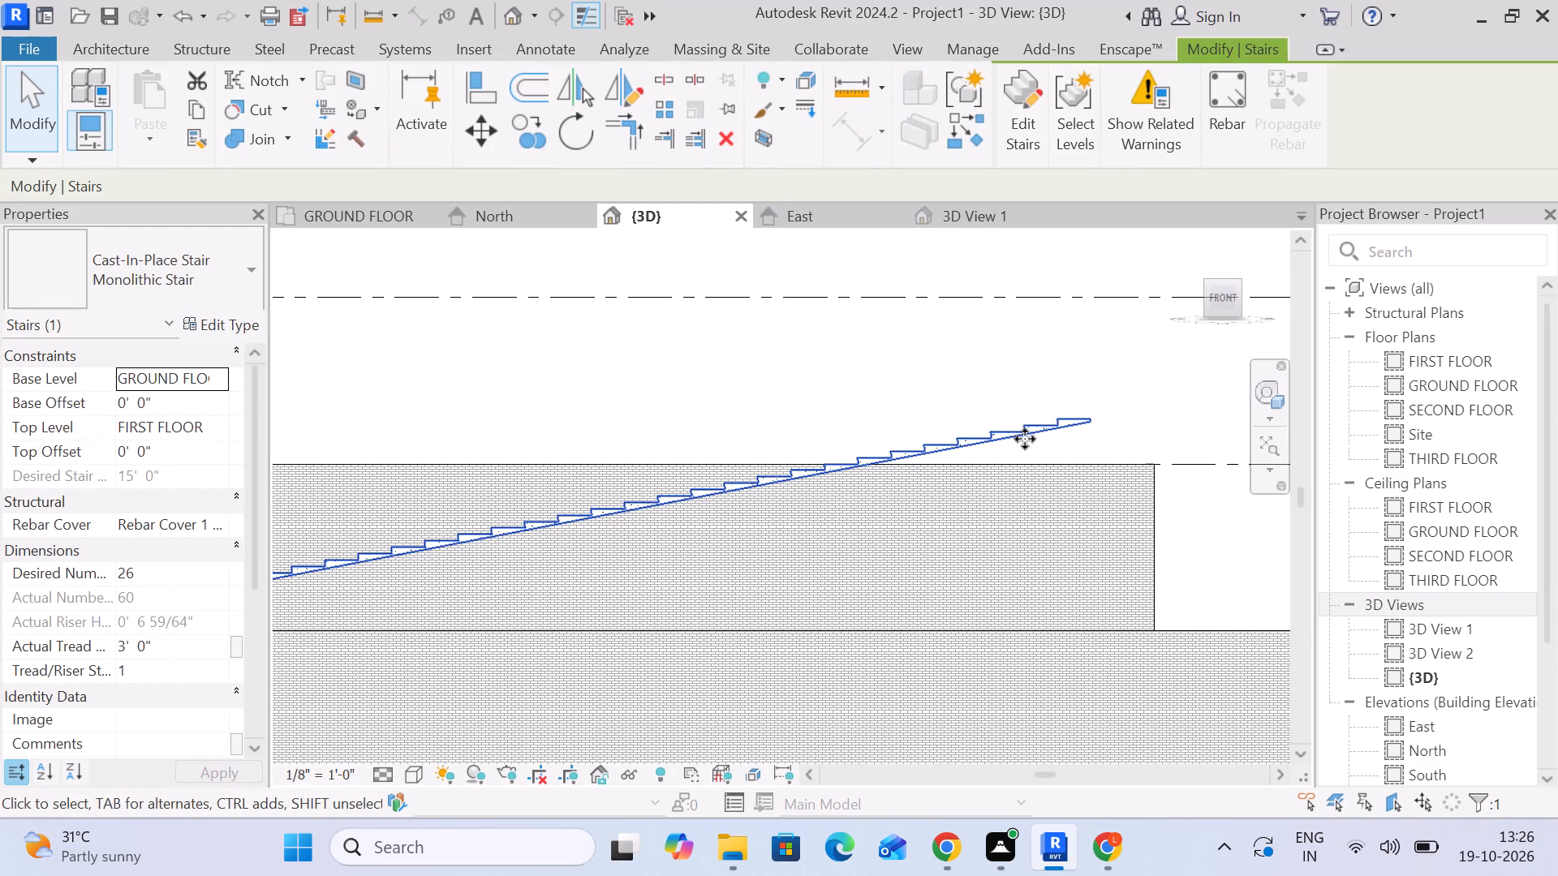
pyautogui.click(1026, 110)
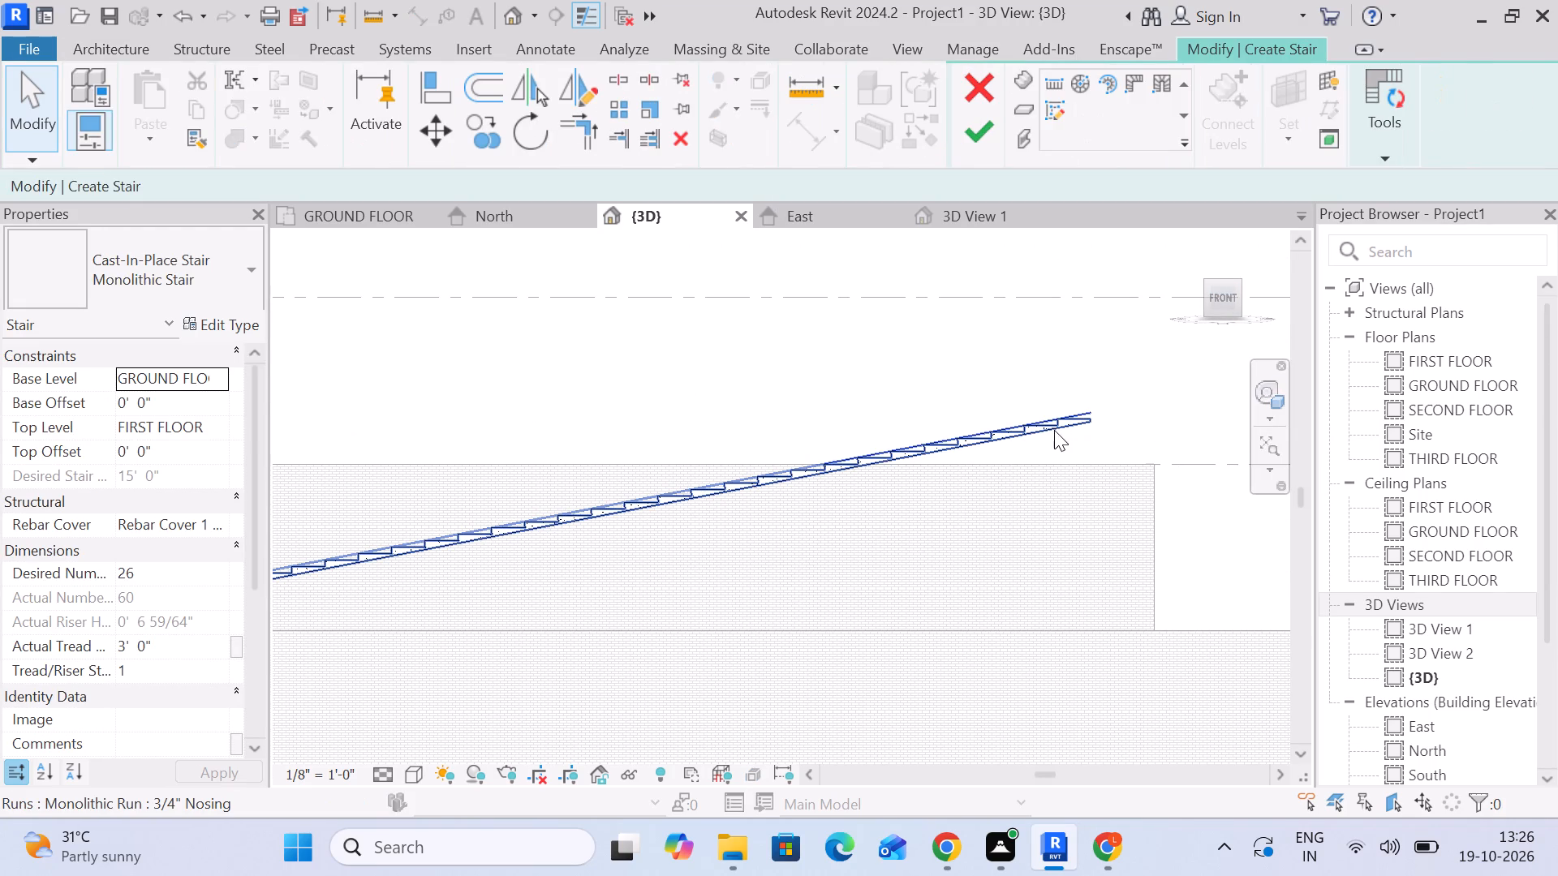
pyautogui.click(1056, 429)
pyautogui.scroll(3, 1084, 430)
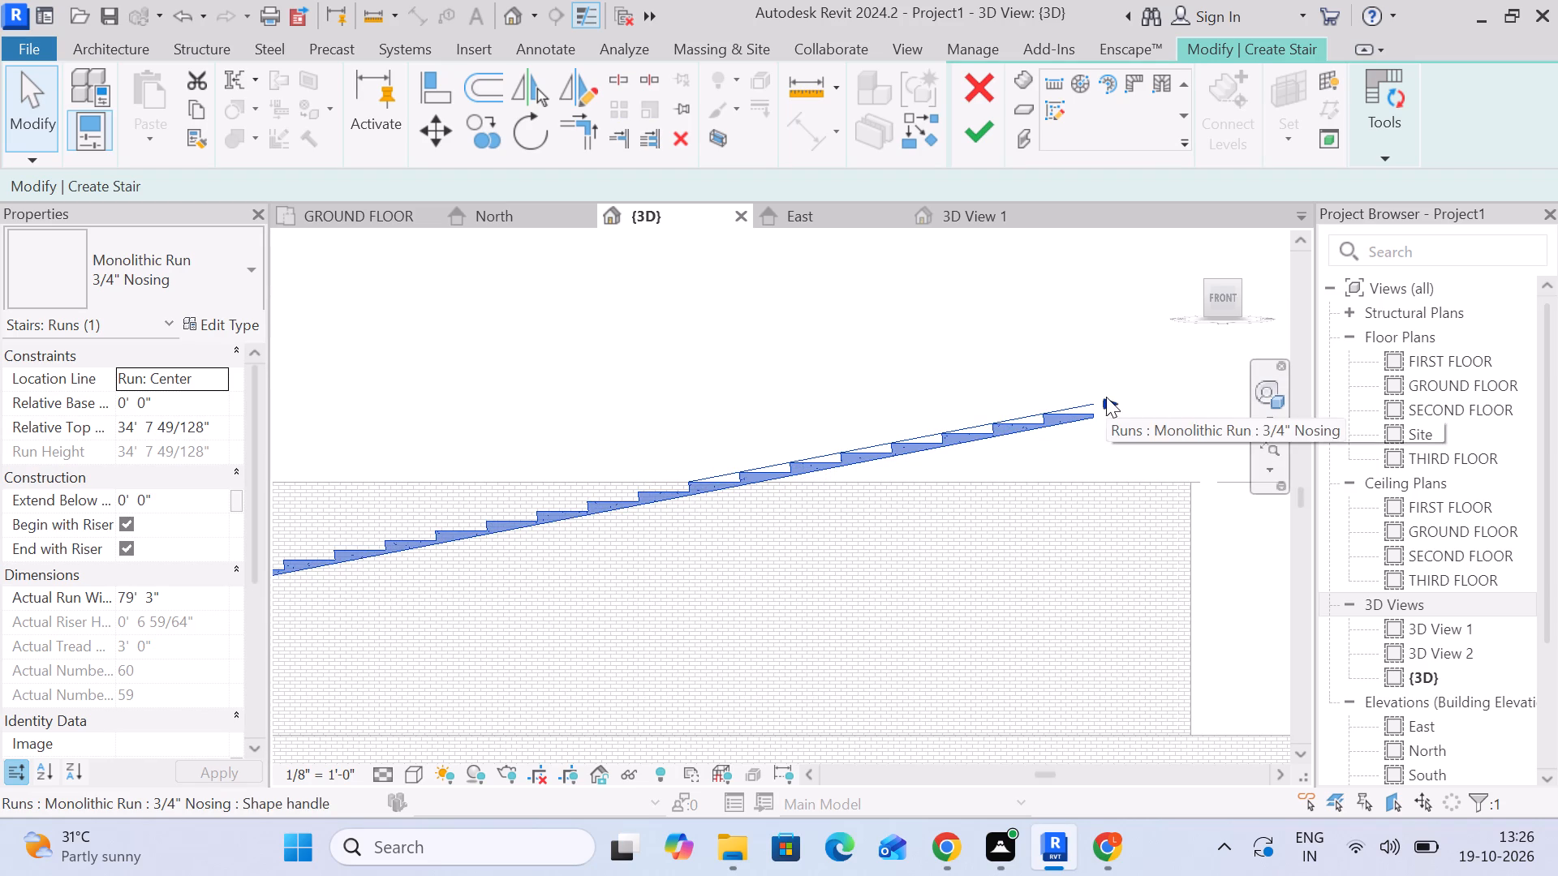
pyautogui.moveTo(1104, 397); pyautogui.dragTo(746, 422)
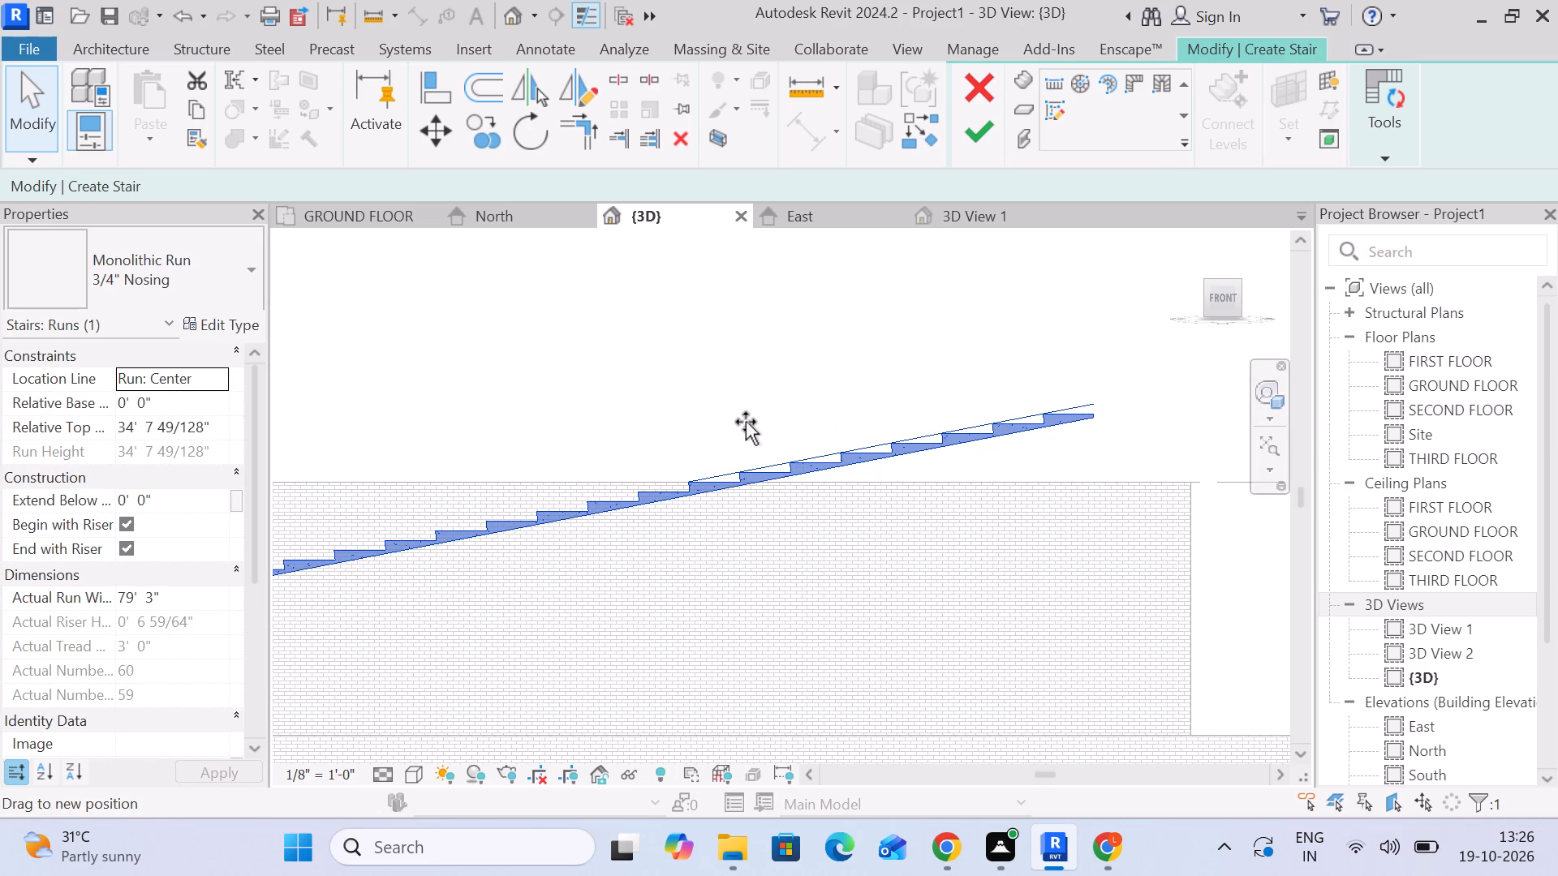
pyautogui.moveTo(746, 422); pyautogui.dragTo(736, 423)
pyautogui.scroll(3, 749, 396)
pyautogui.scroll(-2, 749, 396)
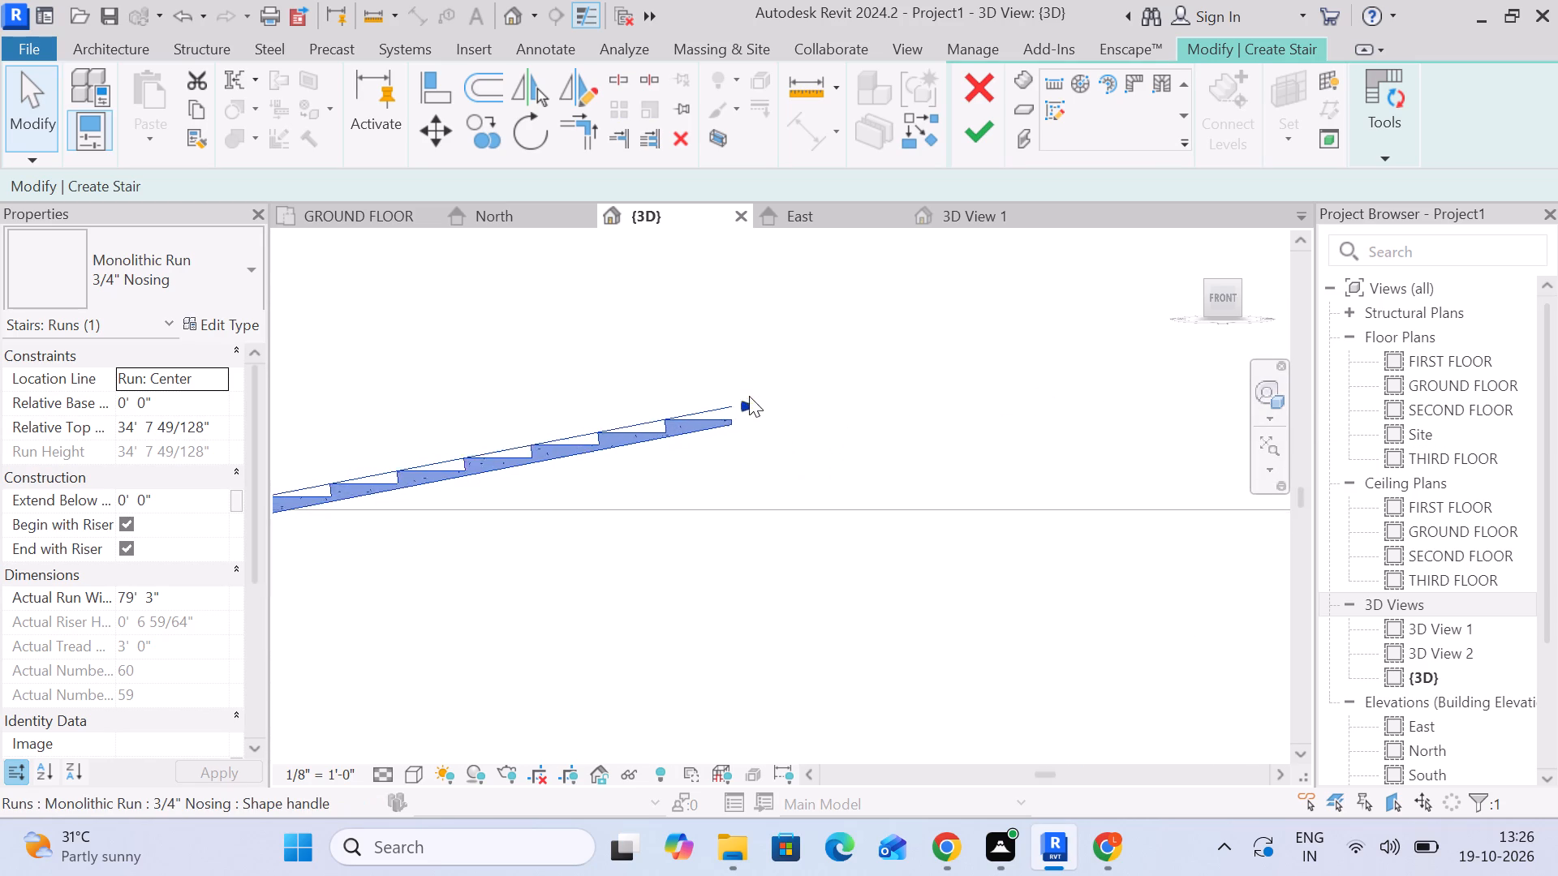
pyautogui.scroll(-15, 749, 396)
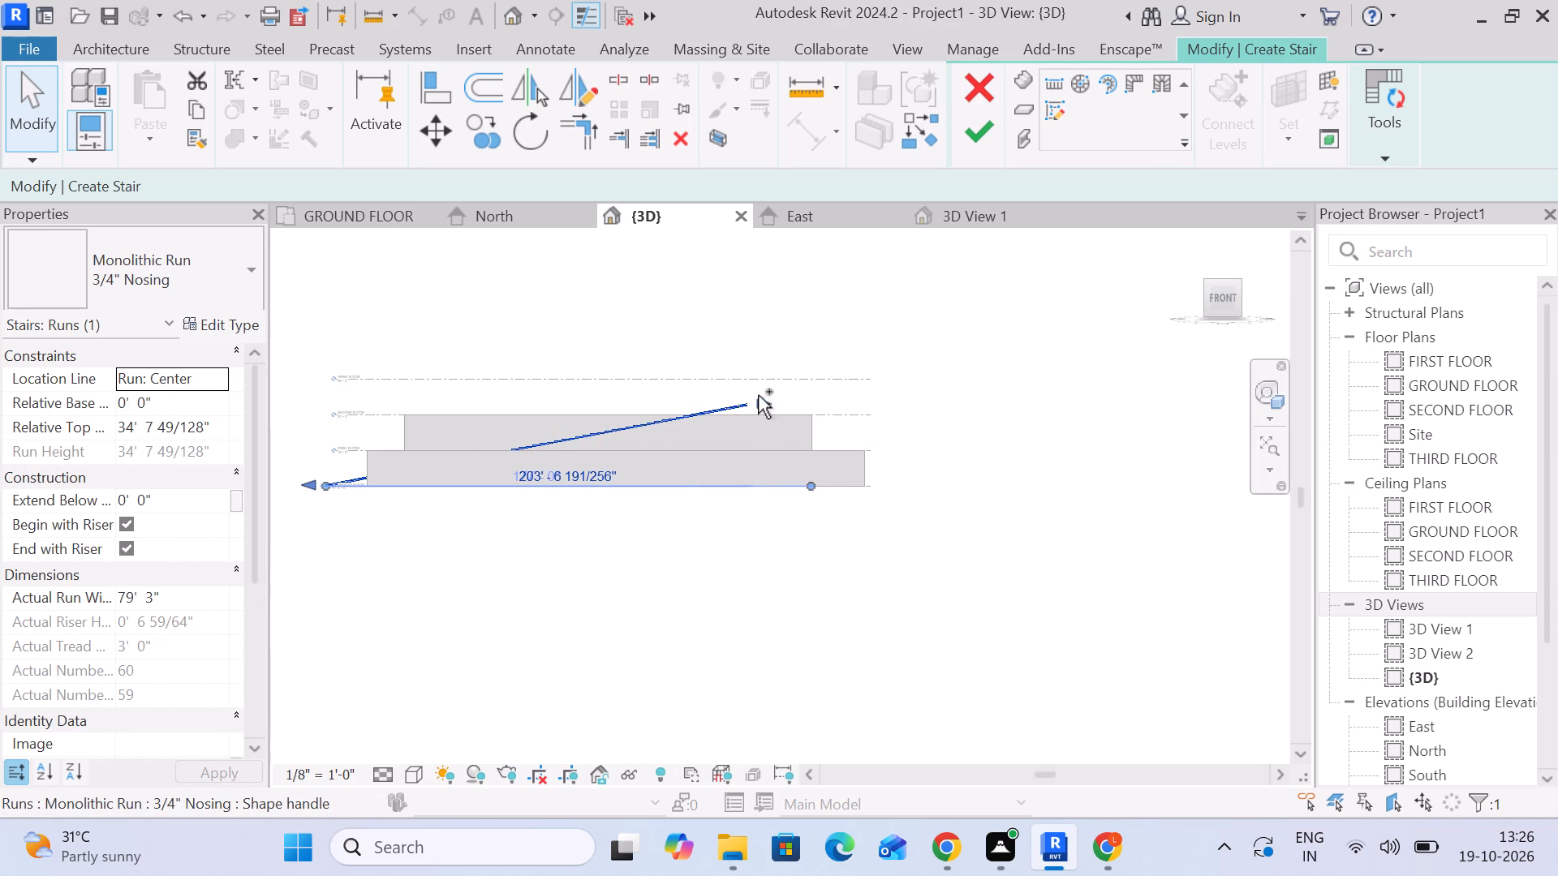
# Undo the run shift, the railing deletions and the stair's completion, going back into the stair edit.
pyautogui.hotkey('ctrl', 'z')
pyautogui.hotkey('ctrl', 'z')
pyautogui.hotkey('ctrl', 'z')
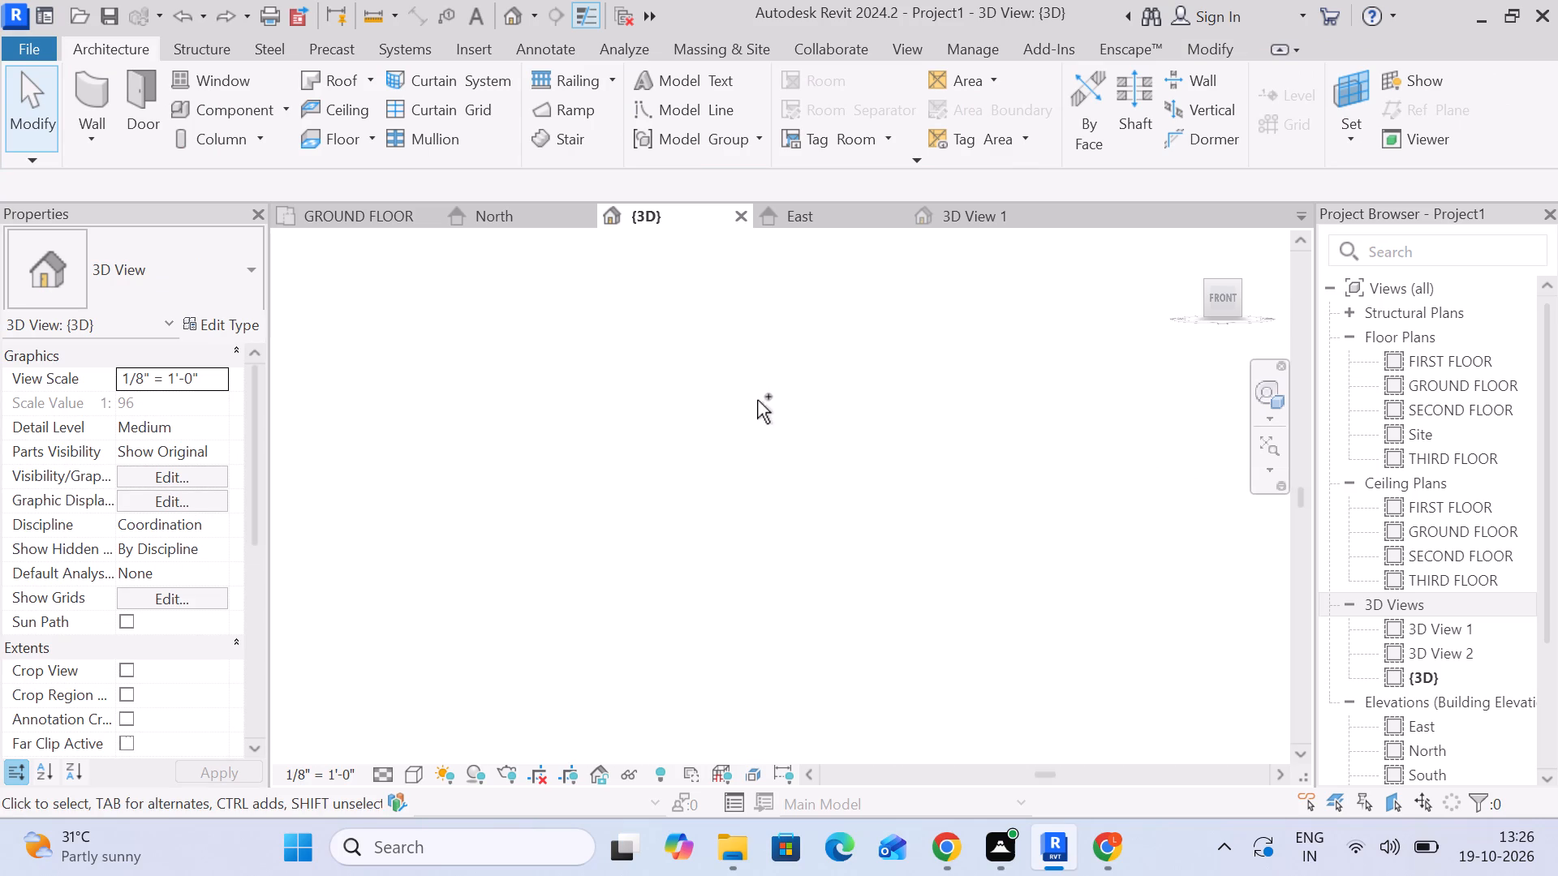
pyautogui.scroll(-12, 756, 402)
pyautogui.hotkey('ctrl', 'z')
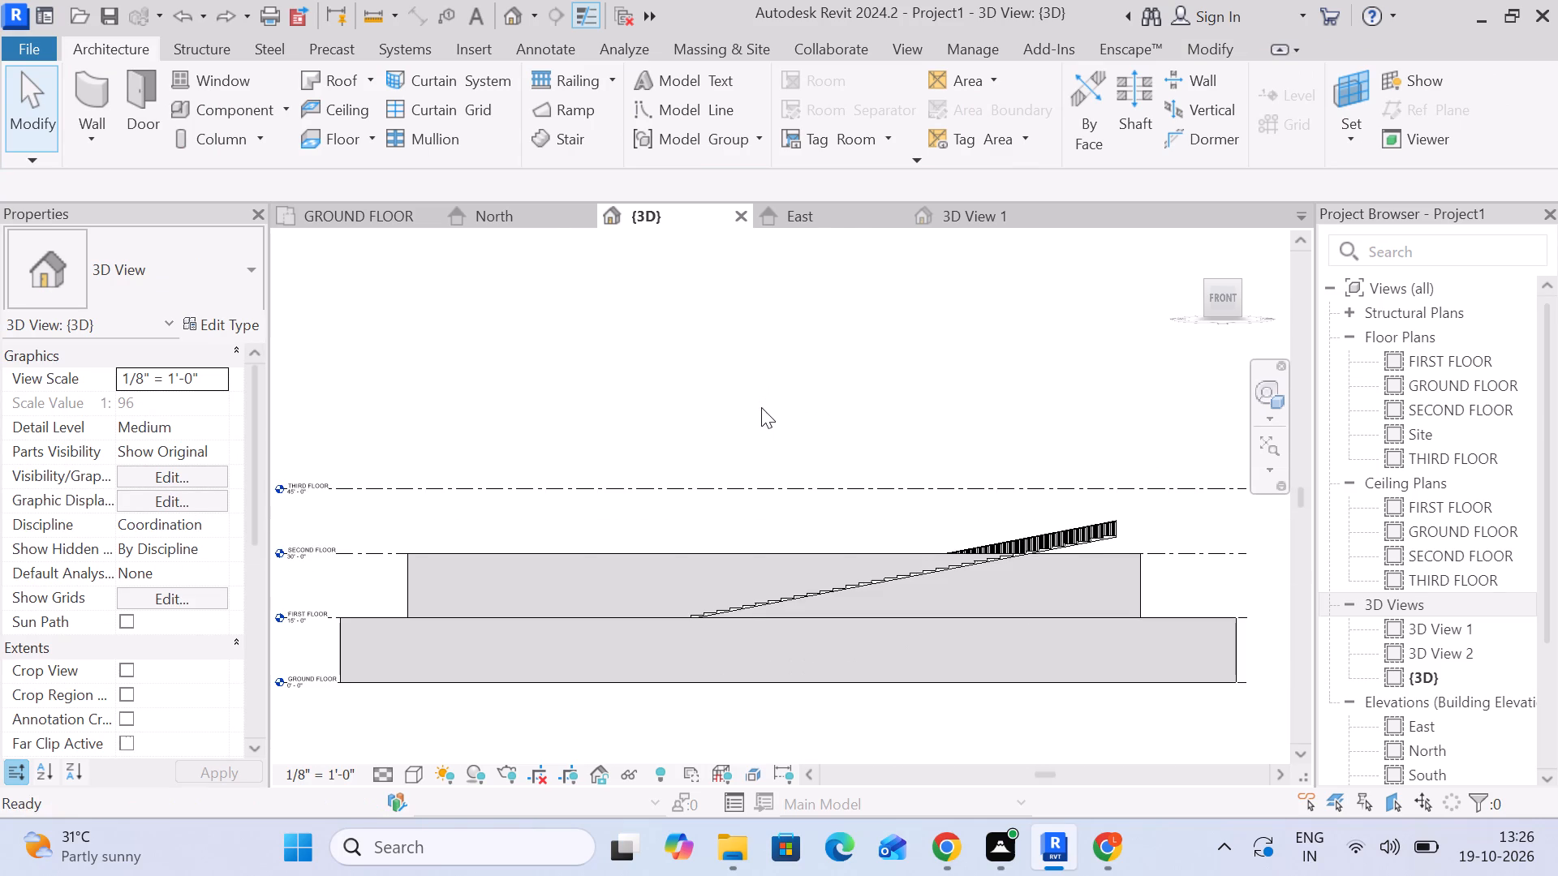
pyautogui.scroll(-14, 762, 407)
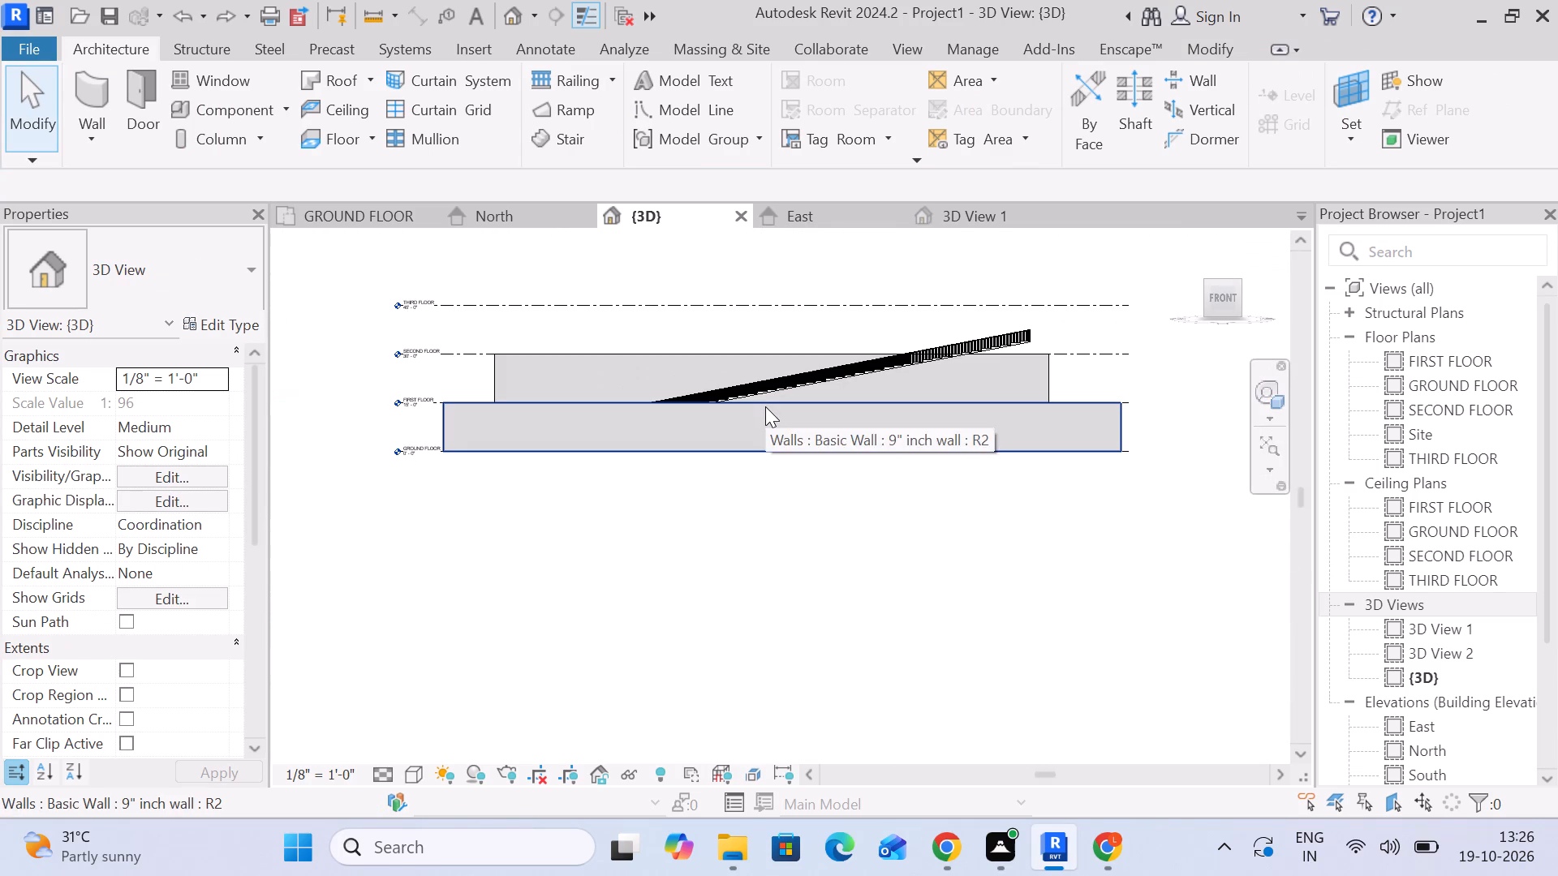
pyautogui.hotkey('ctrl', 'z')
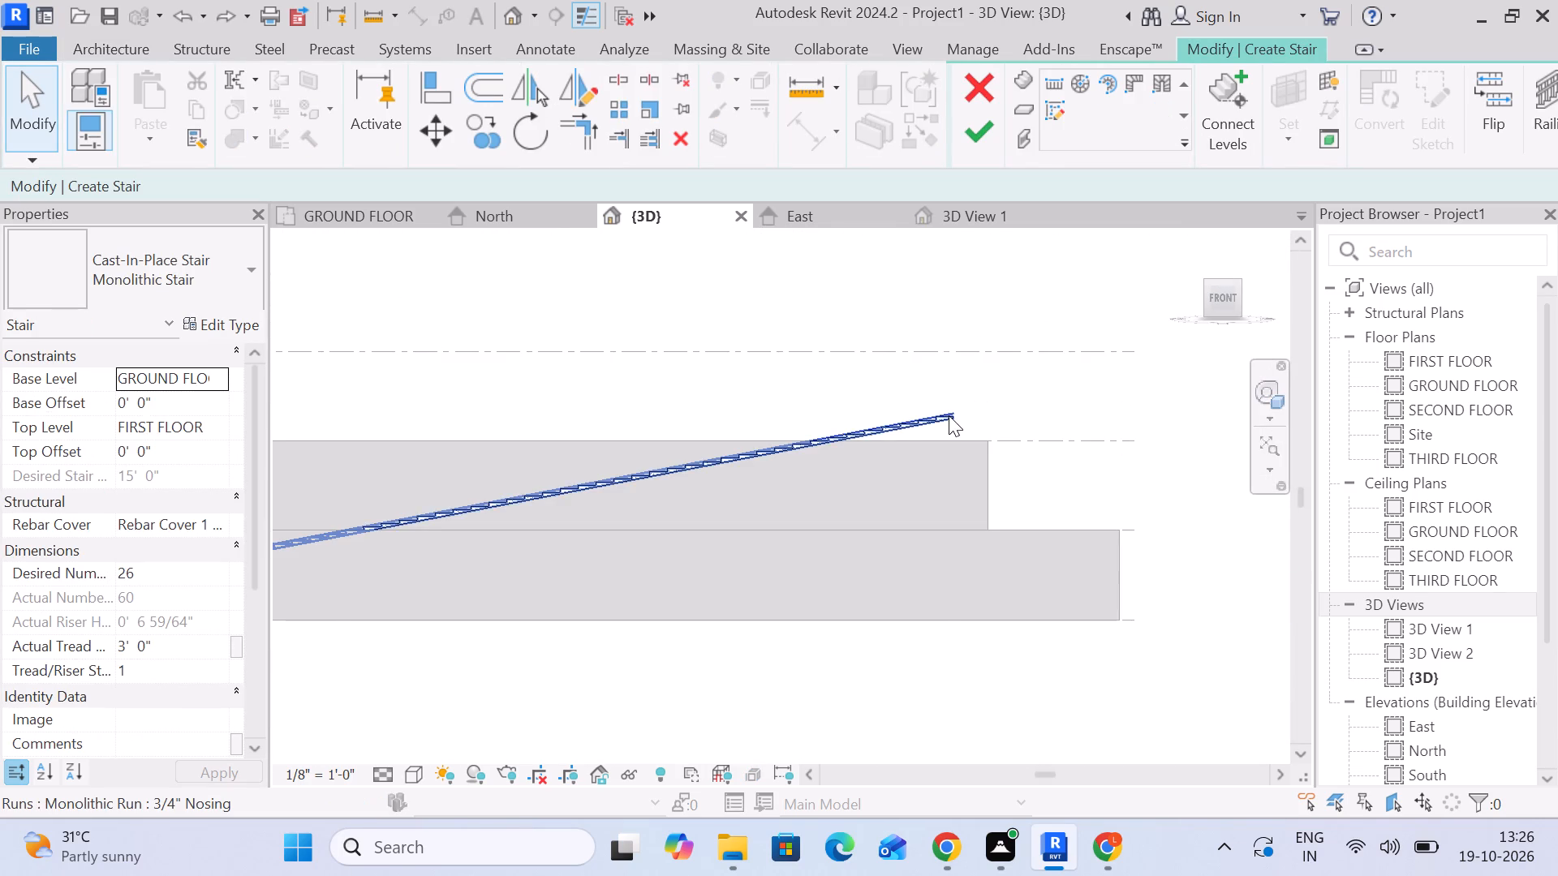
# Examine the selected monolithic run along its full length against the lower and upper walls, from the front.
pyautogui.click(948, 416)
pyautogui.scroll(4, 930, 432)
pyautogui.scroll(-4, 911, 456)
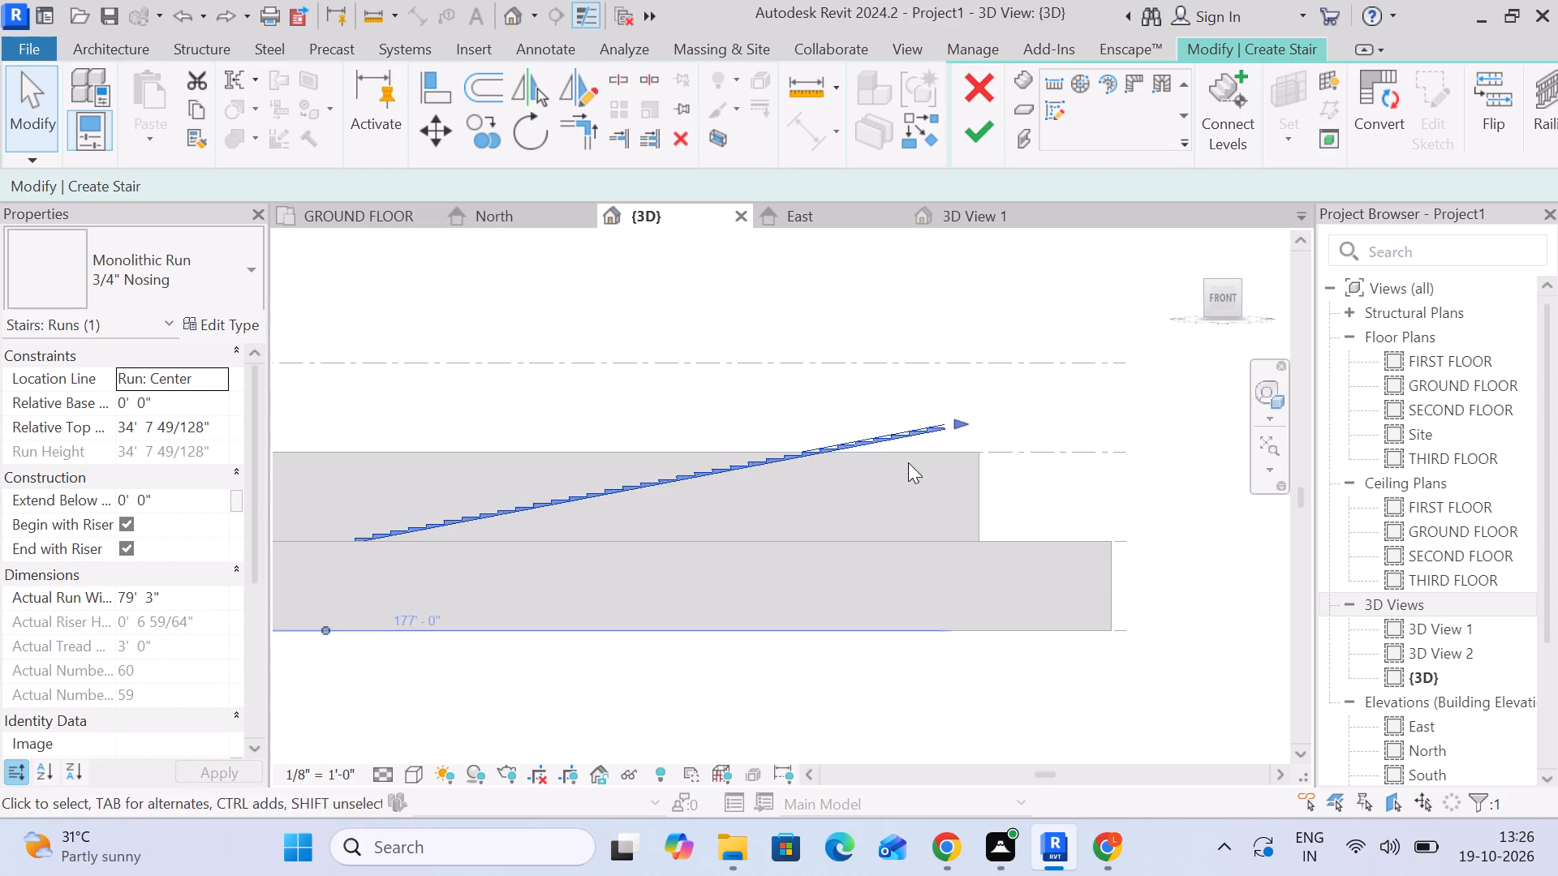
pyautogui.moveTo(732, 502); pyautogui.dragTo(1062, 470, button='middle')
pyautogui.scroll(4, 671, 513)
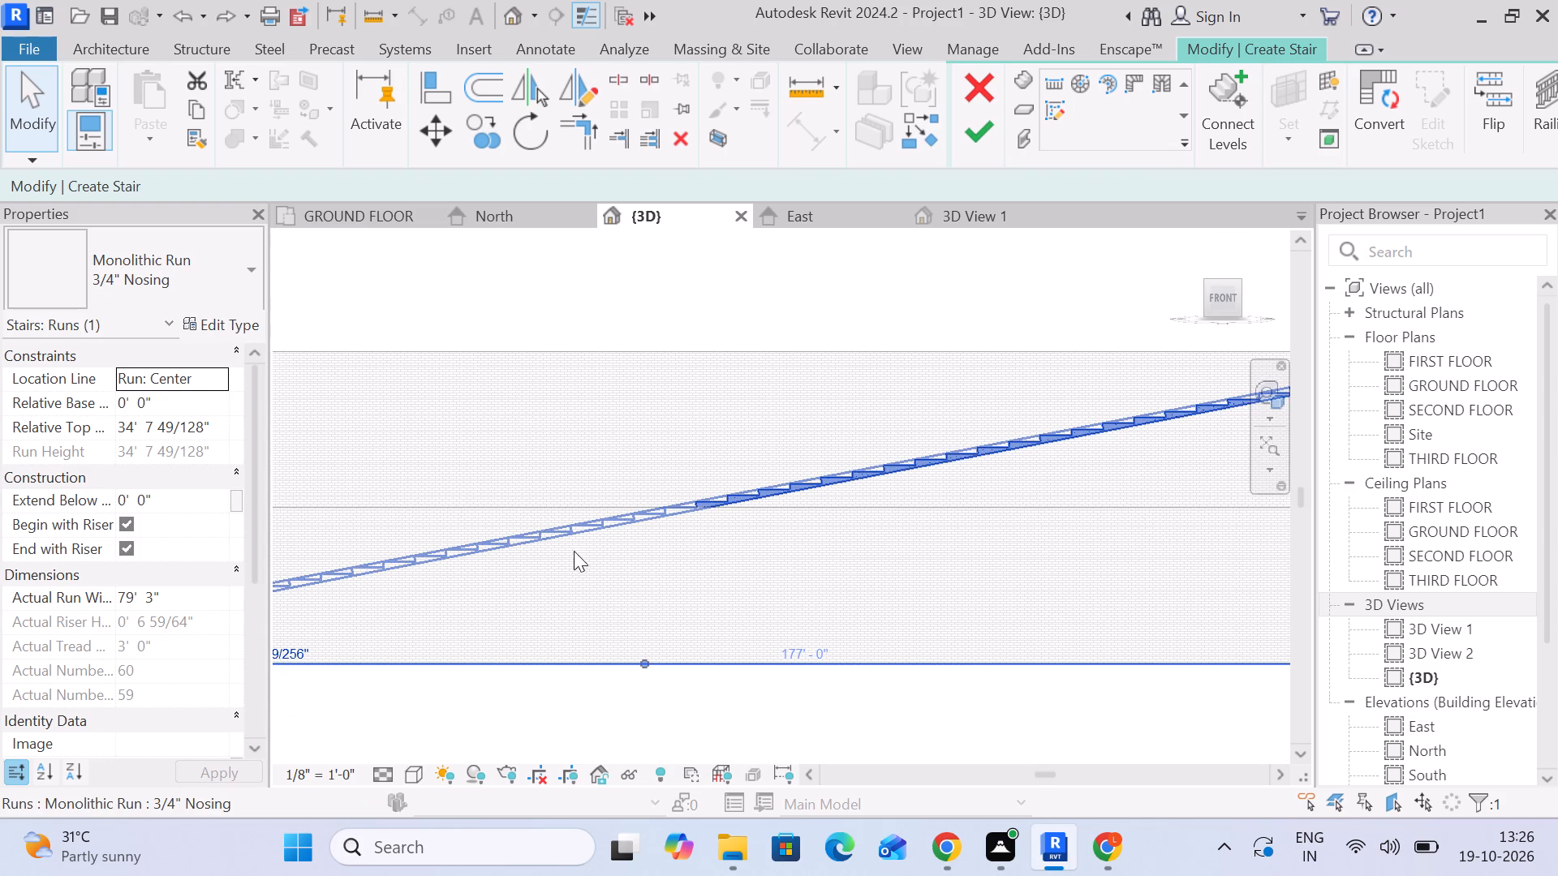
pyautogui.scroll(-3, 747, 497)
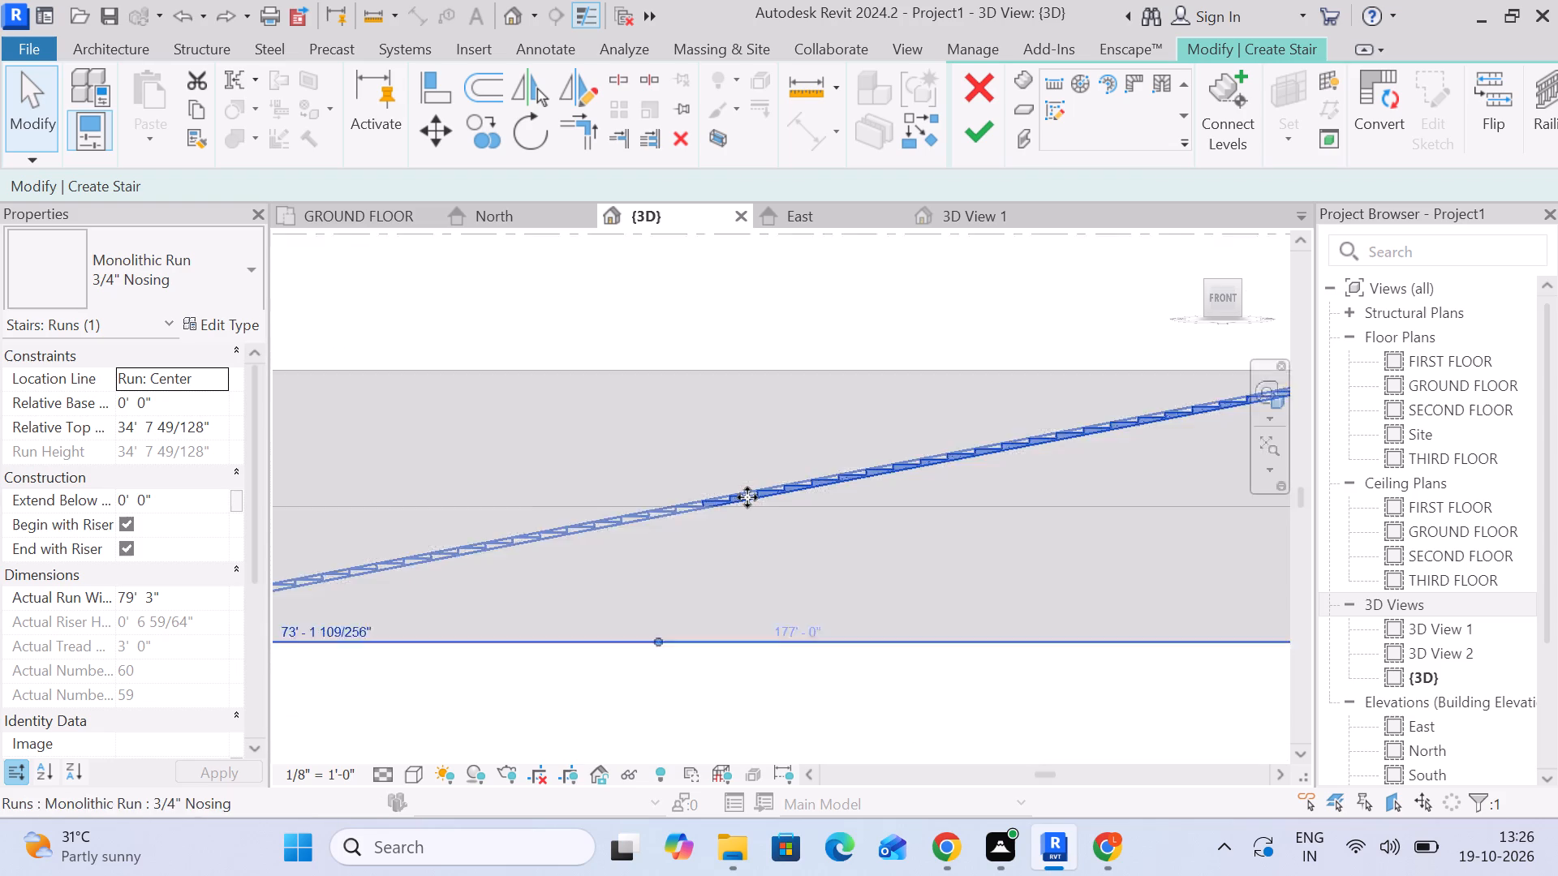
pyautogui.scroll(-1, 747, 497)
pyautogui.moveTo(747, 499); pyautogui.dragTo(790, 514, button='middle')
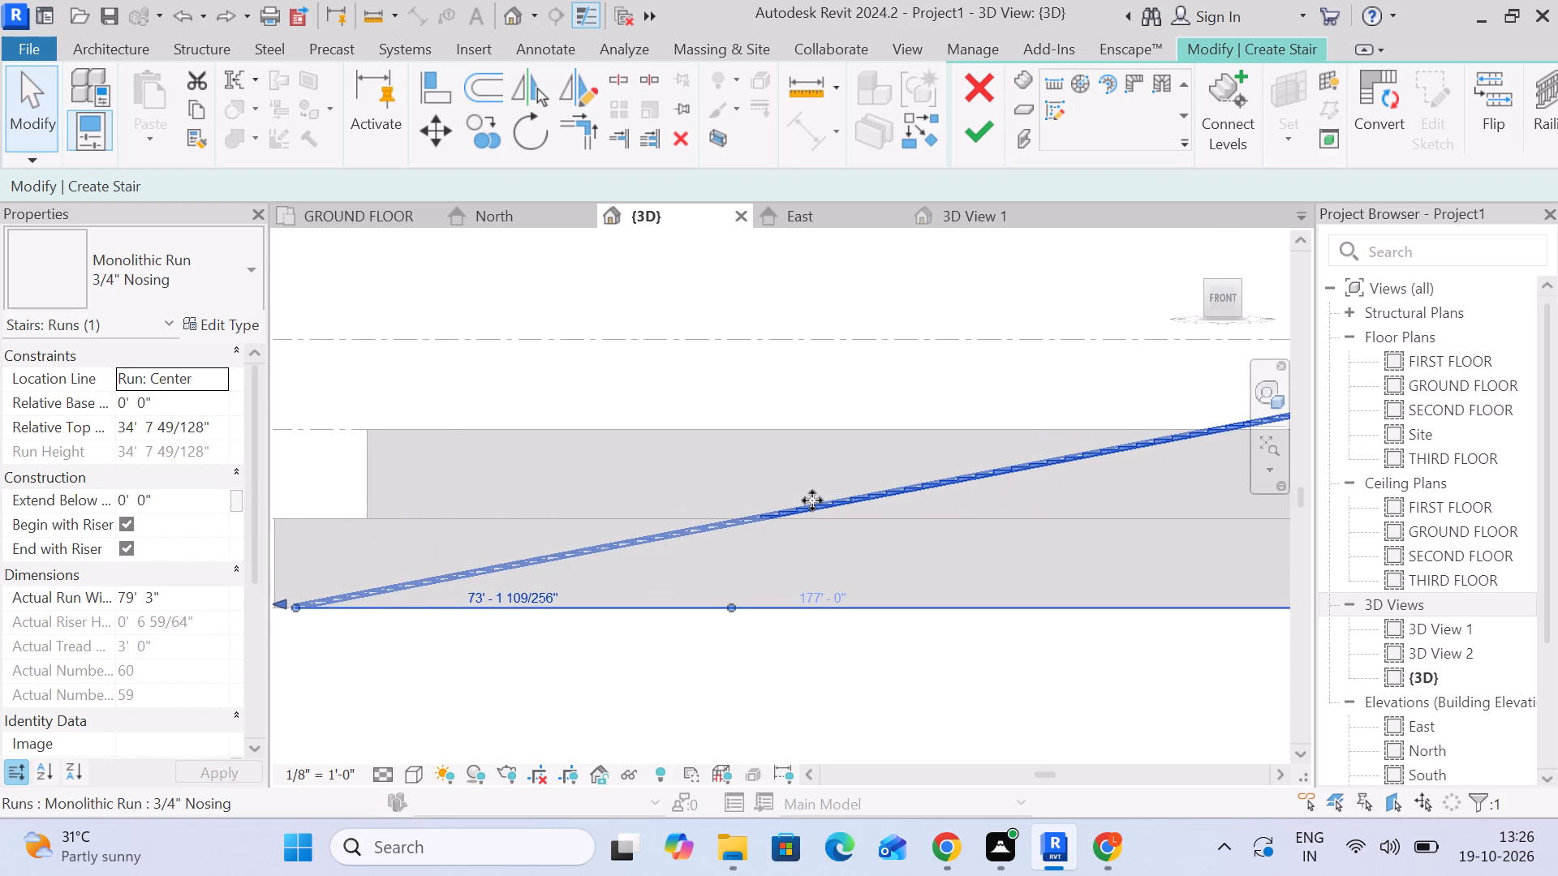
# Undo the run's repositioning in the GROUND FLOOR plan so it starts at the partition again.
pyautogui.click(375, 225)
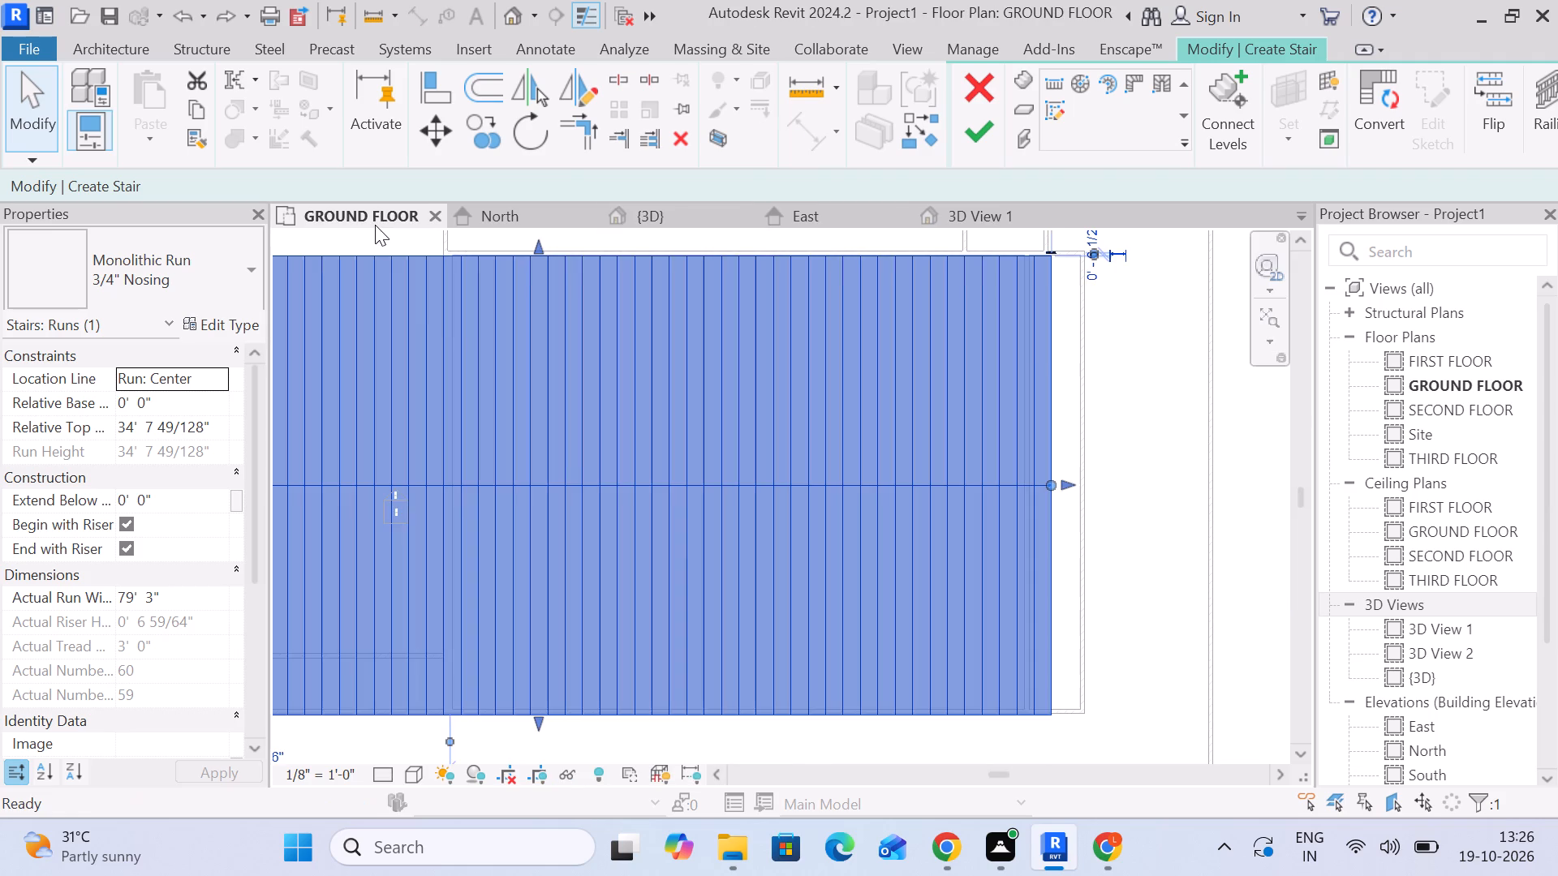
pyautogui.scroll(-8, 556, 414)
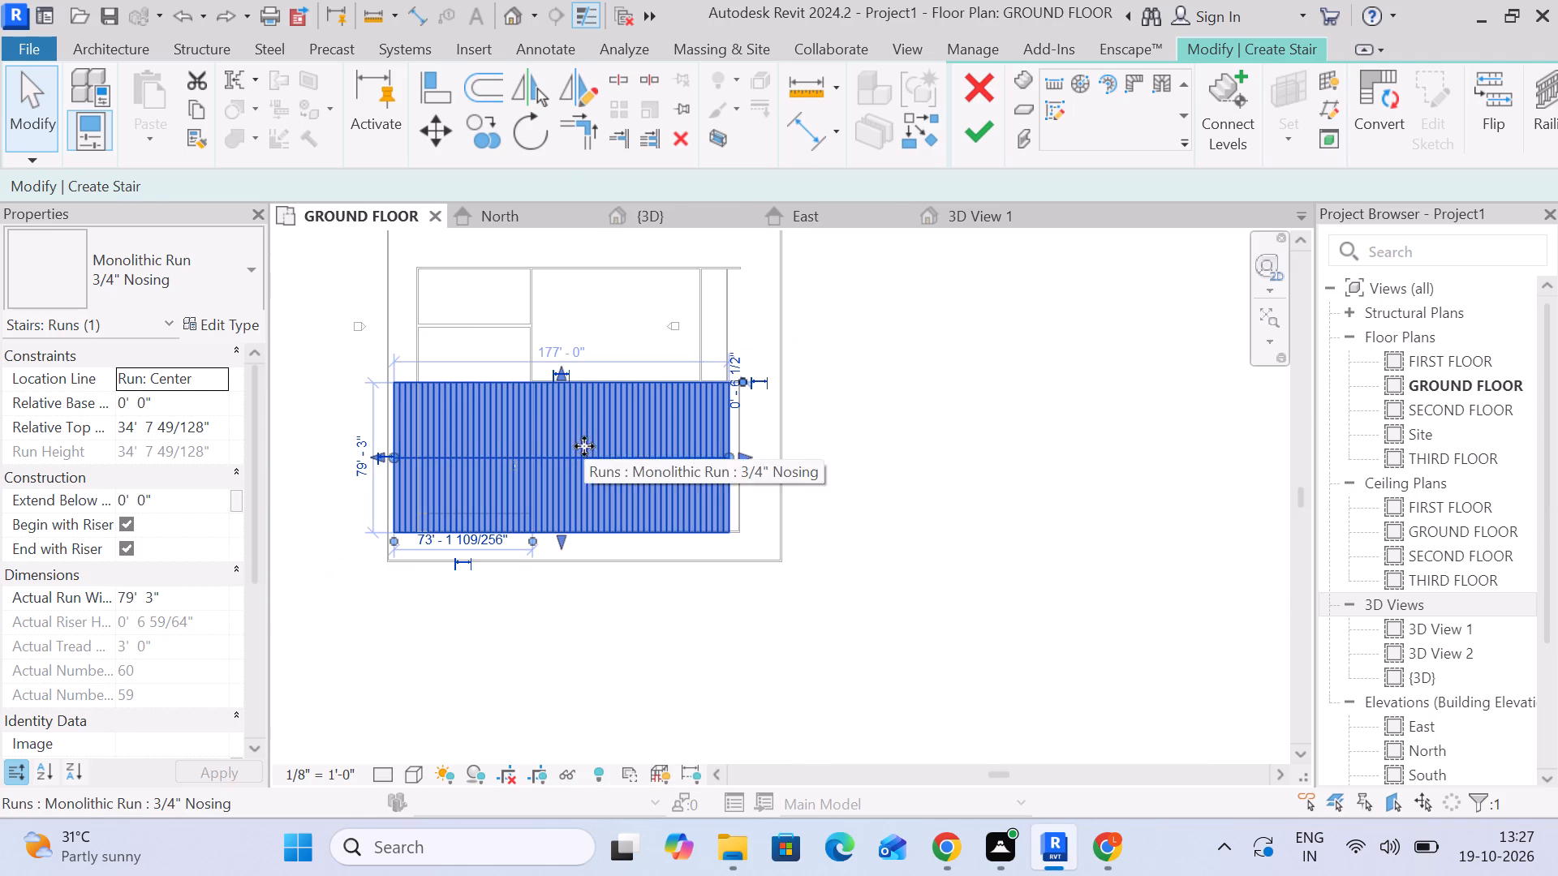
pyautogui.hotkey('ctrl', 'z')
pyautogui.hotkey('ctrl', 'z')
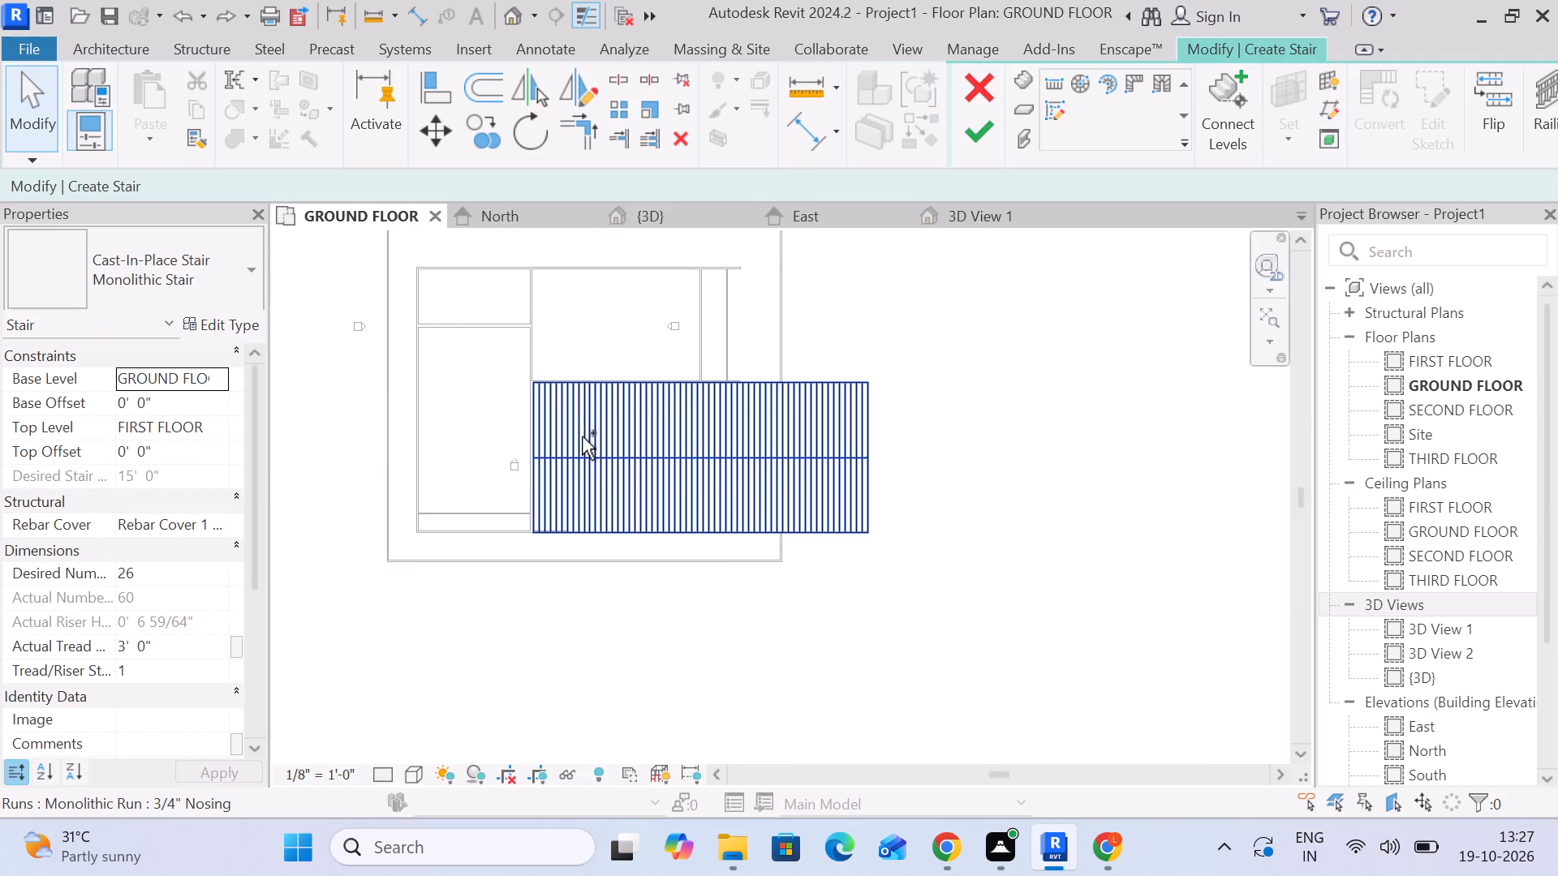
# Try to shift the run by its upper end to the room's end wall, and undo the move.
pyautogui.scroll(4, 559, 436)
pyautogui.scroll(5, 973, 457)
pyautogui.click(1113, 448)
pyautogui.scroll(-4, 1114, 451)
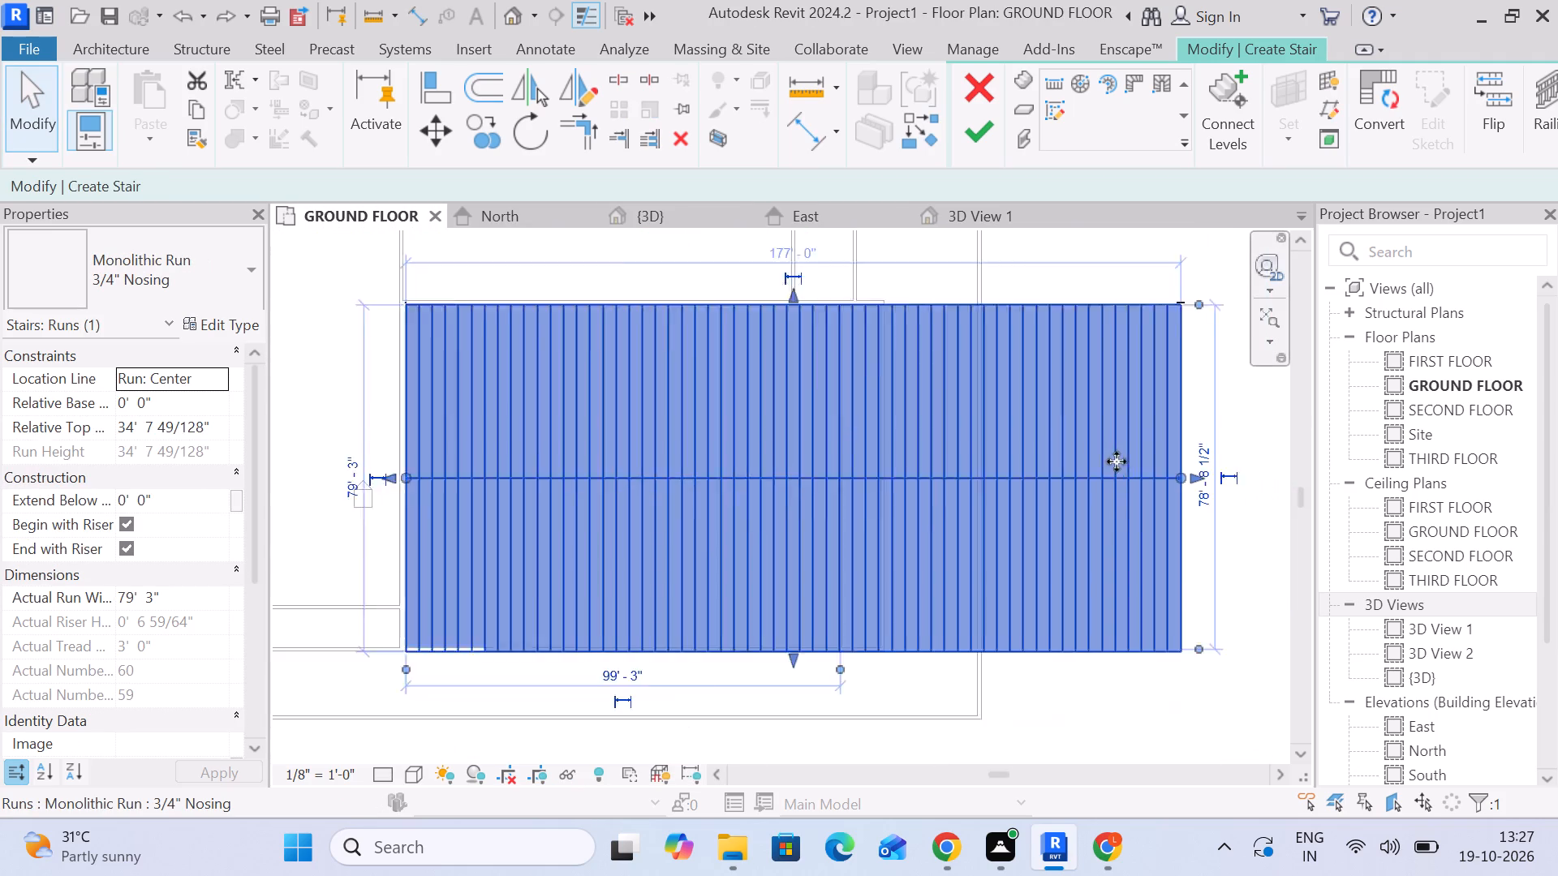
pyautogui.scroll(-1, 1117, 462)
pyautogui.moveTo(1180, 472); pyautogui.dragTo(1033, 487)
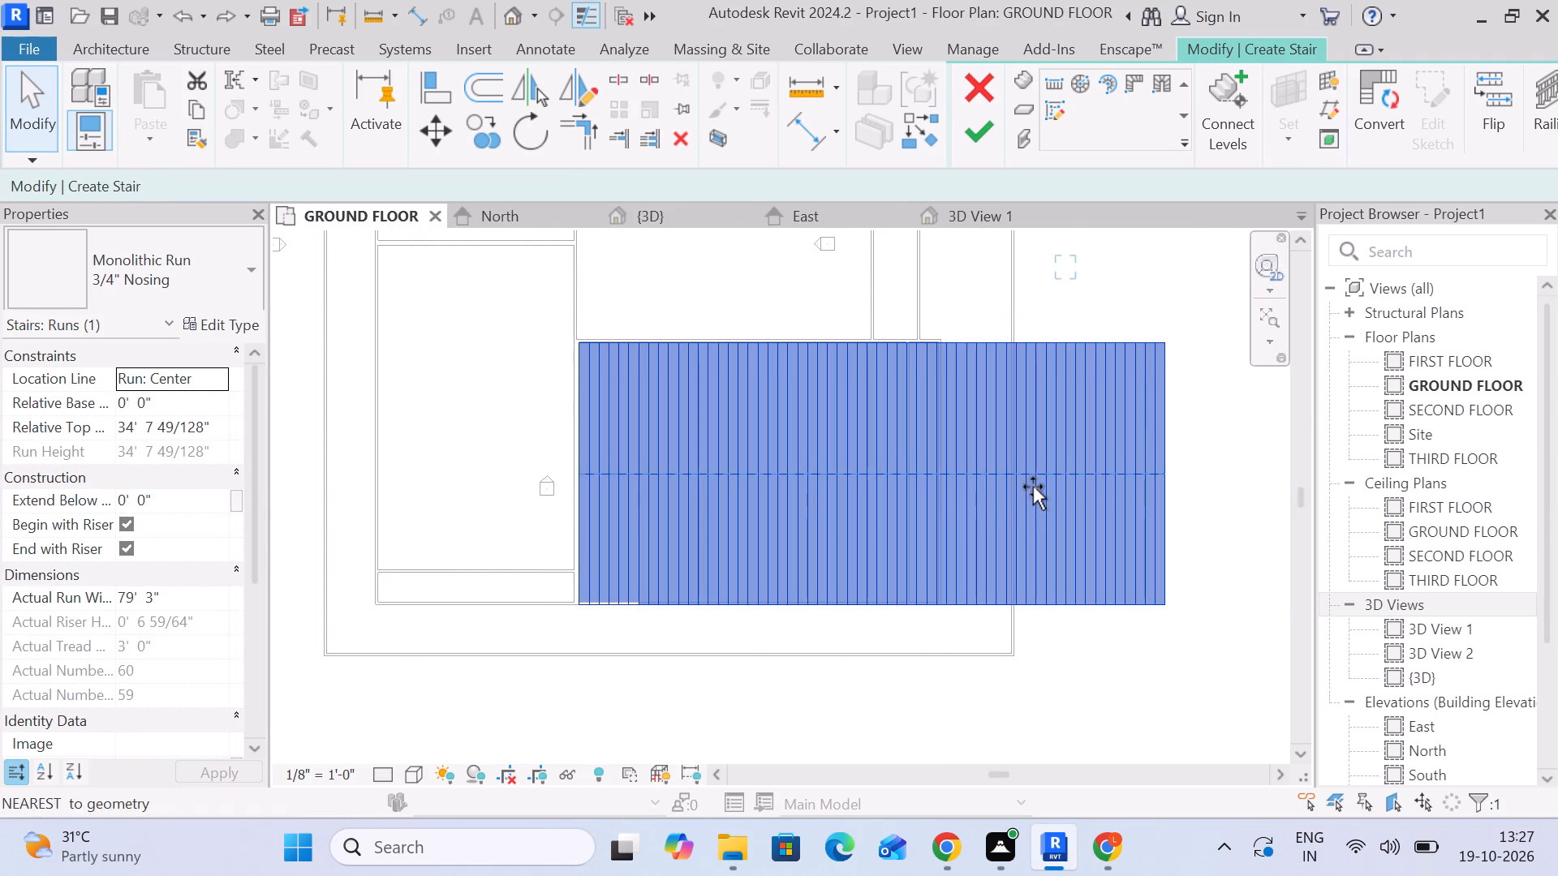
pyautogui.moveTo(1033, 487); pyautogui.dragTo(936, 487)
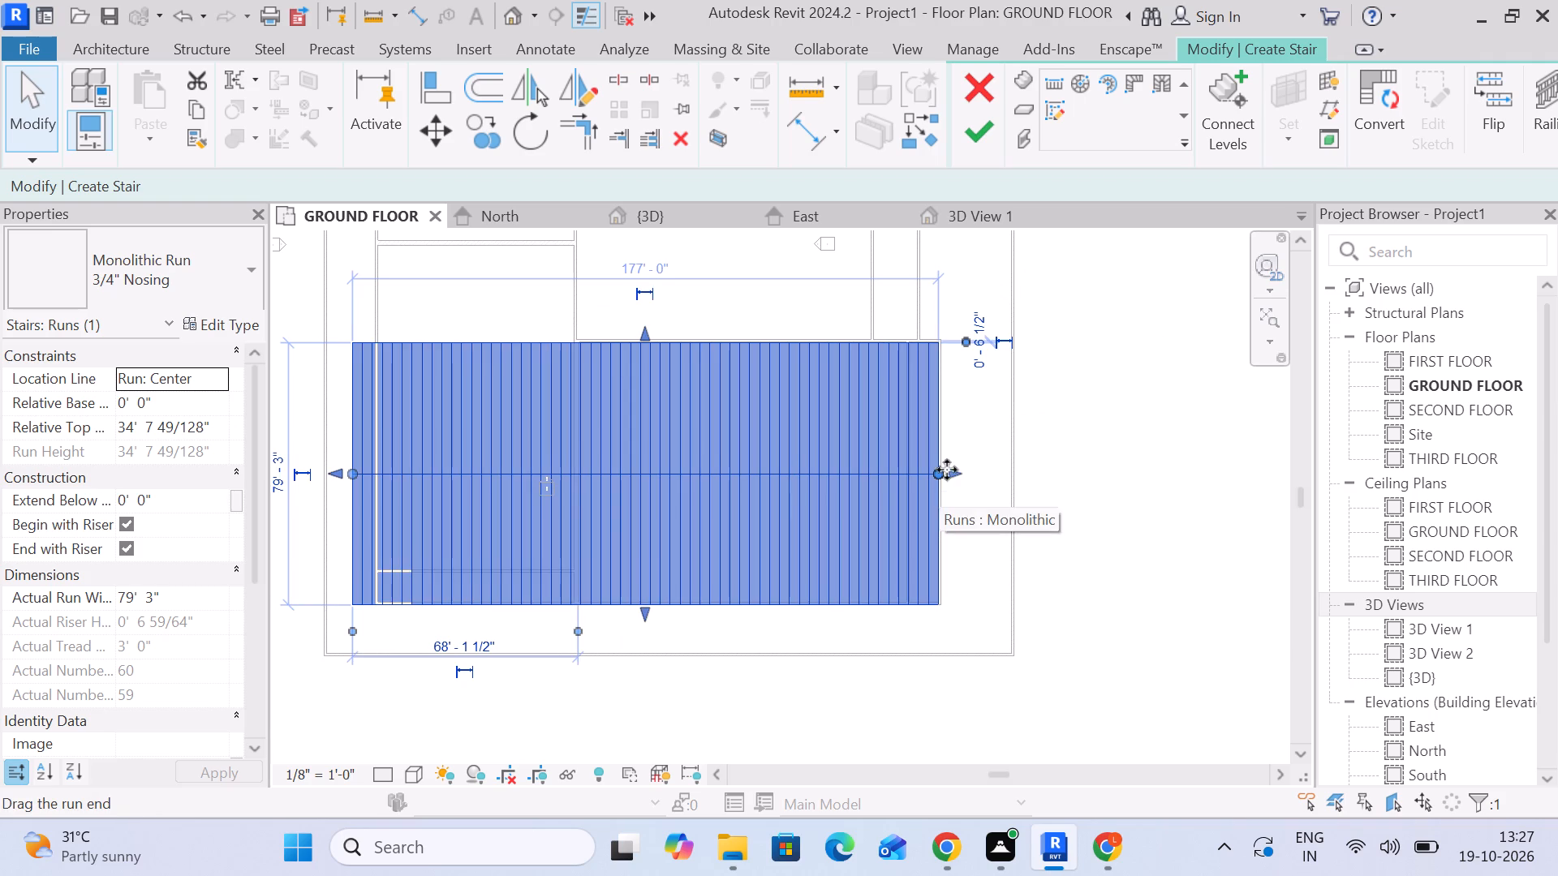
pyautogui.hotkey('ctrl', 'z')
# Review the properties of the run and the stair, open the desired number of risers, and check the run in plan.
pyautogui.click(945, 465)
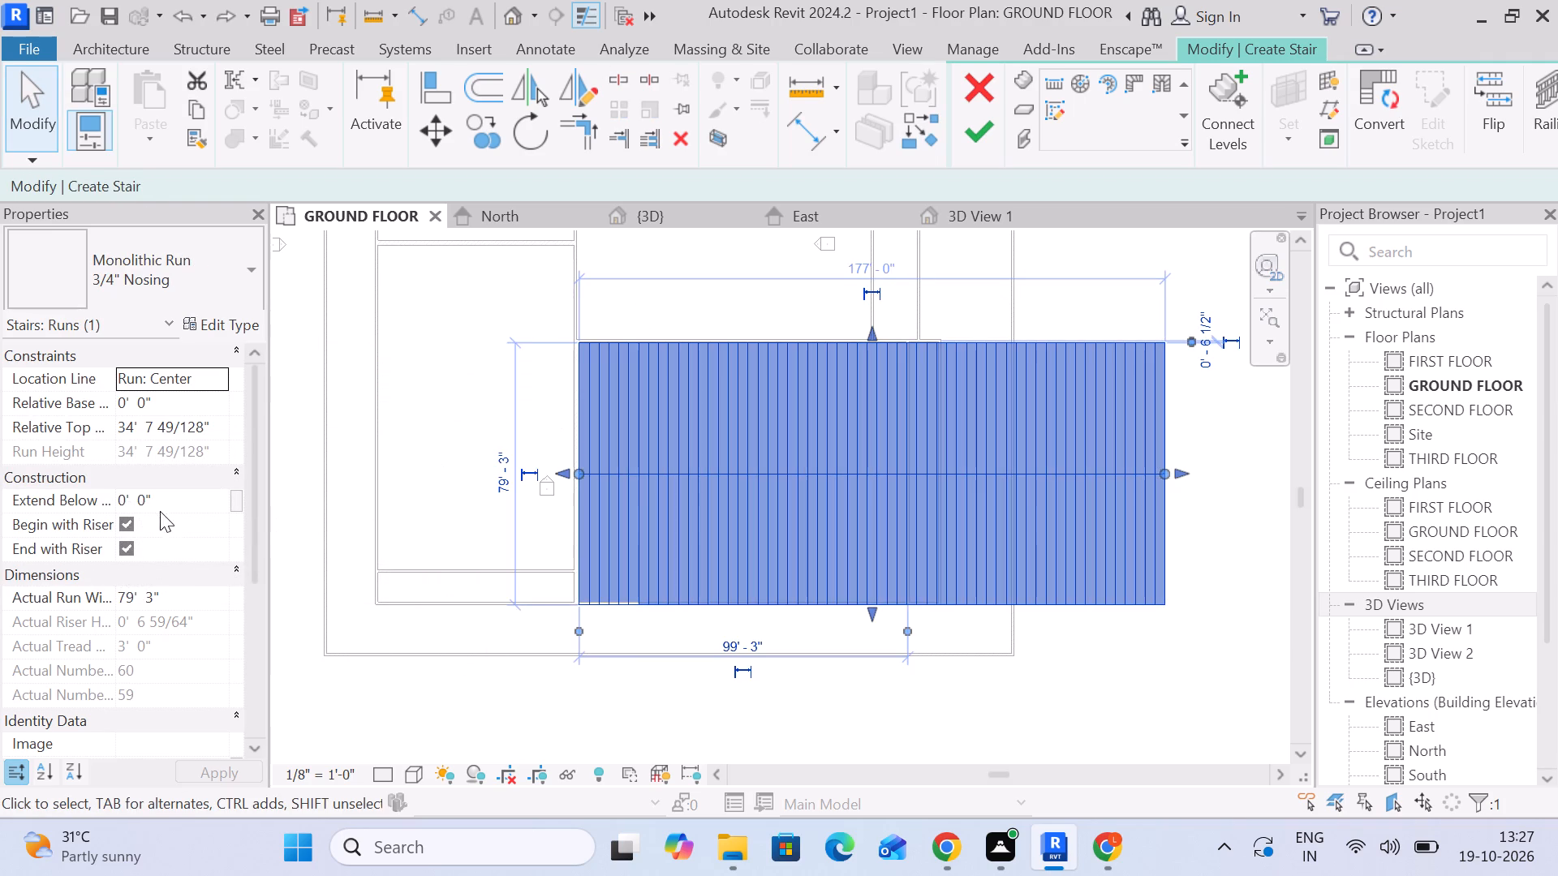
pyautogui.scroll(-3, 145, 522)
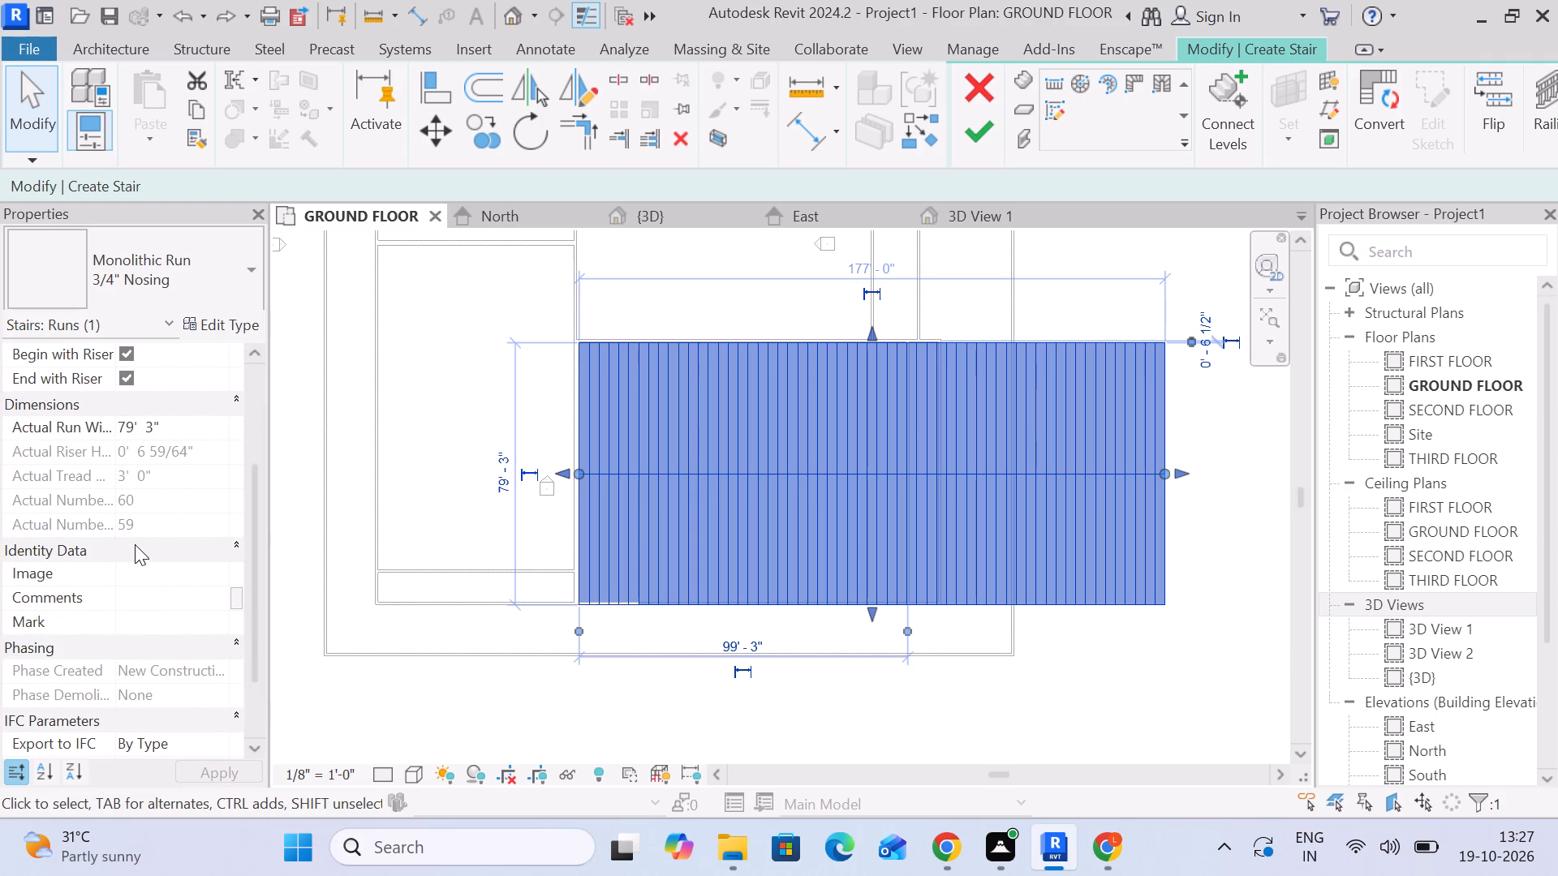
pyautogui.scroll(4, 135, 545)
pyautogui.click(480, 732)
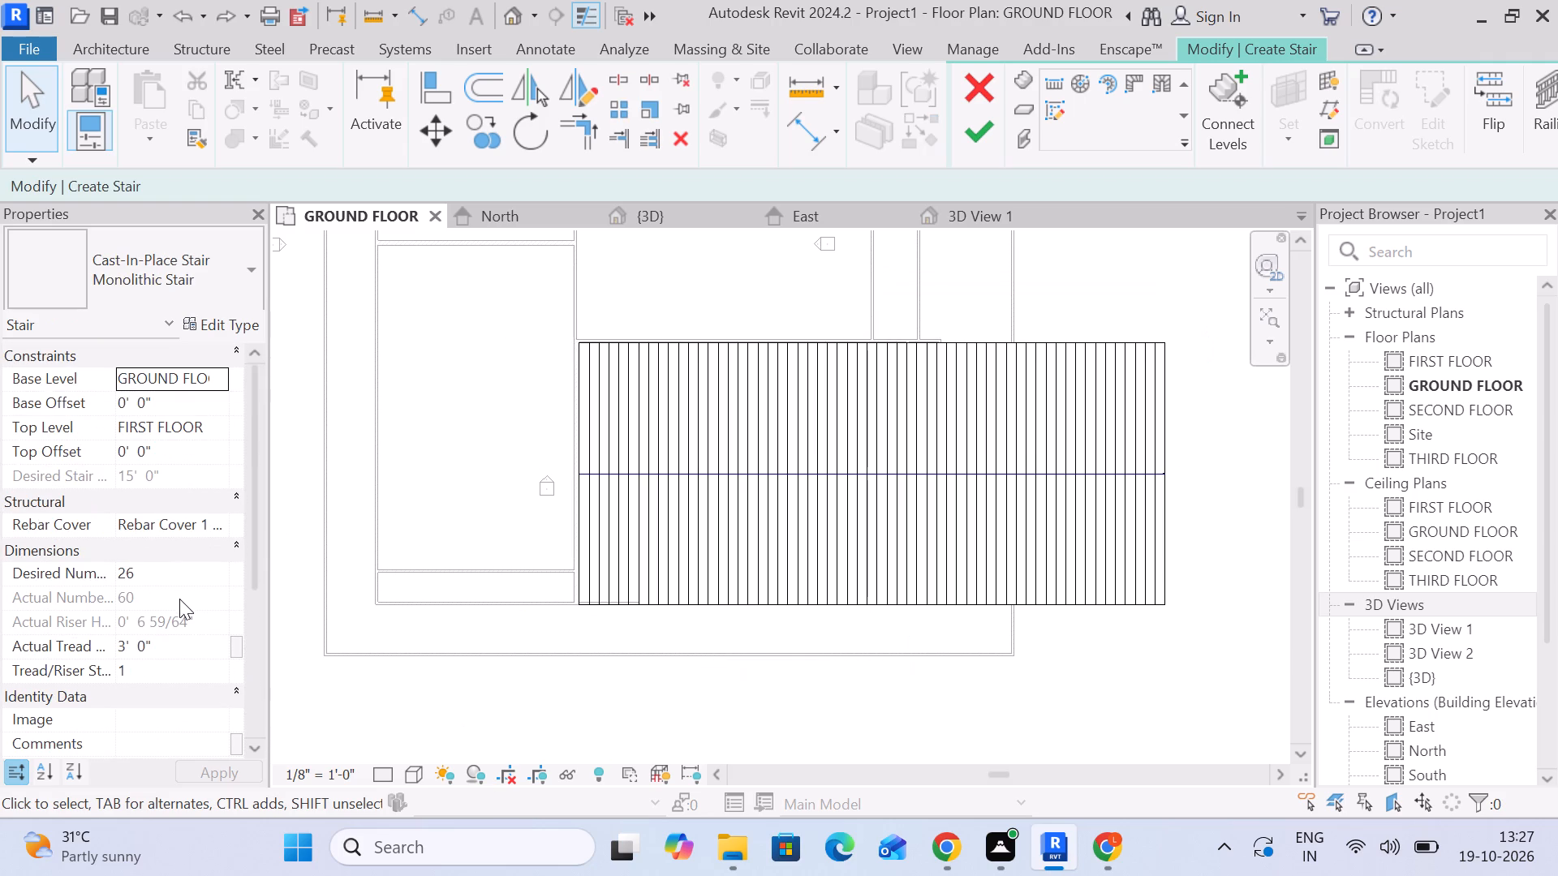
pyautogui.scroll(-4, 170, 592)
pyautogui.scroll(4, 167, 593)
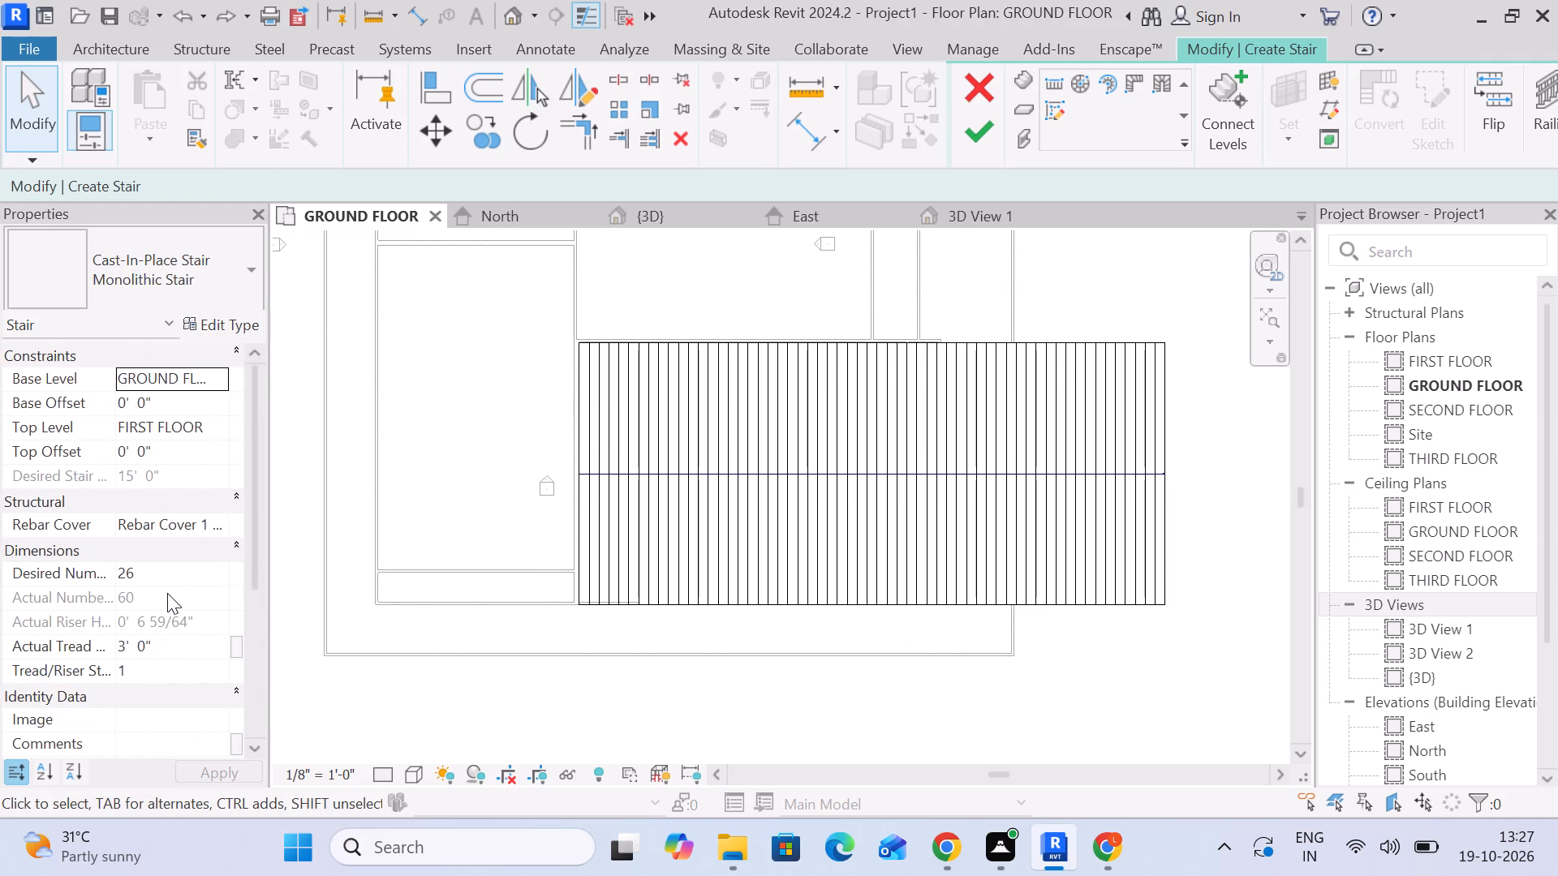
pyautogui.click(166, 575)
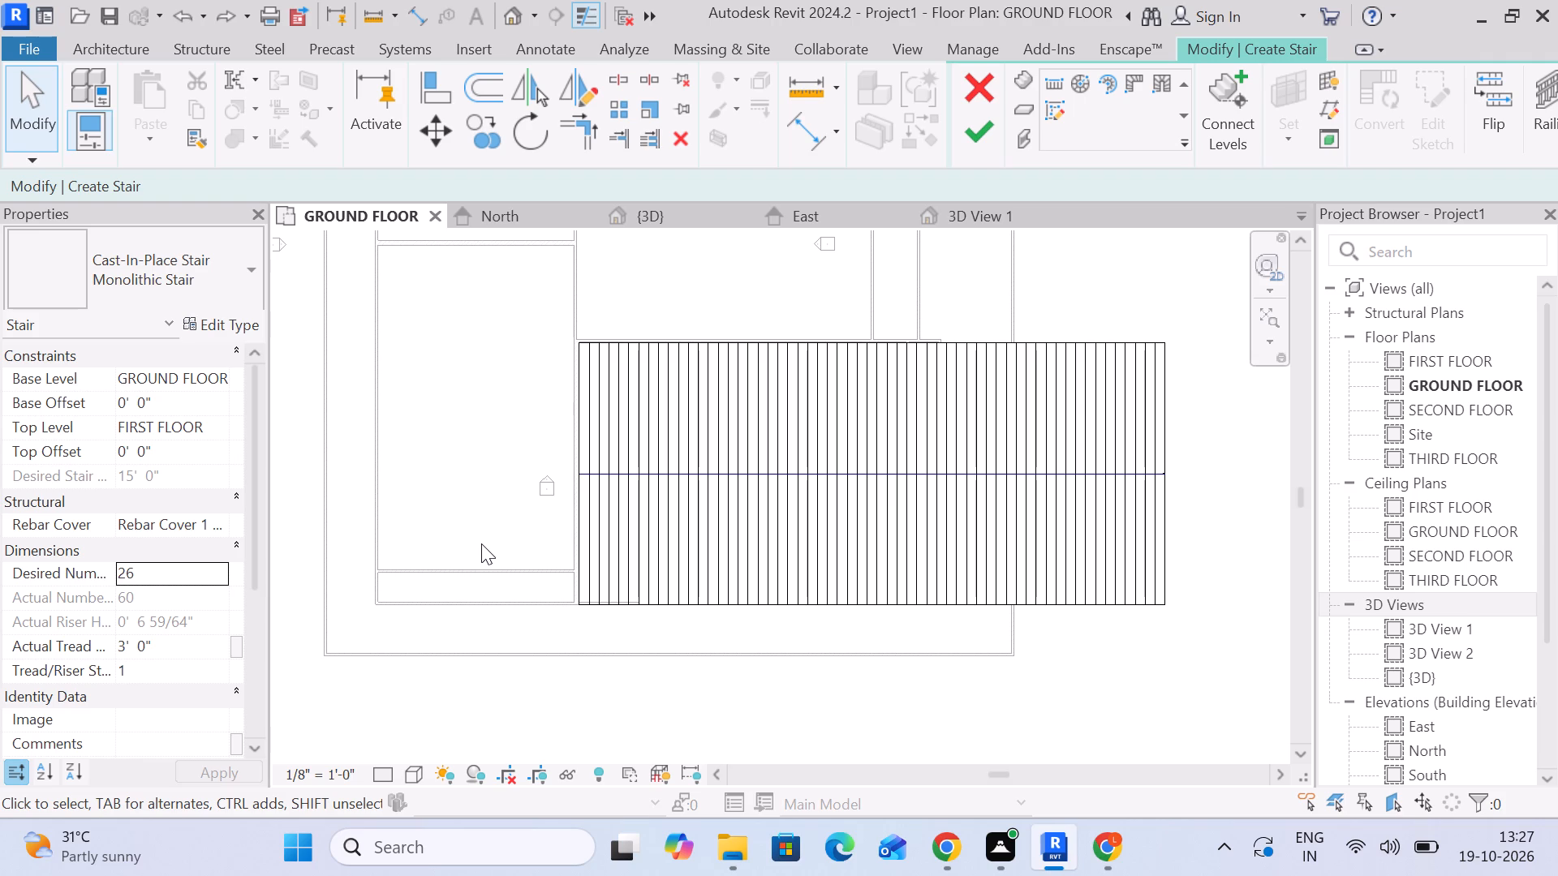
pyautogui.scroll(1, 483, 540)
pyautogui.scroll(-3, 492, 530)
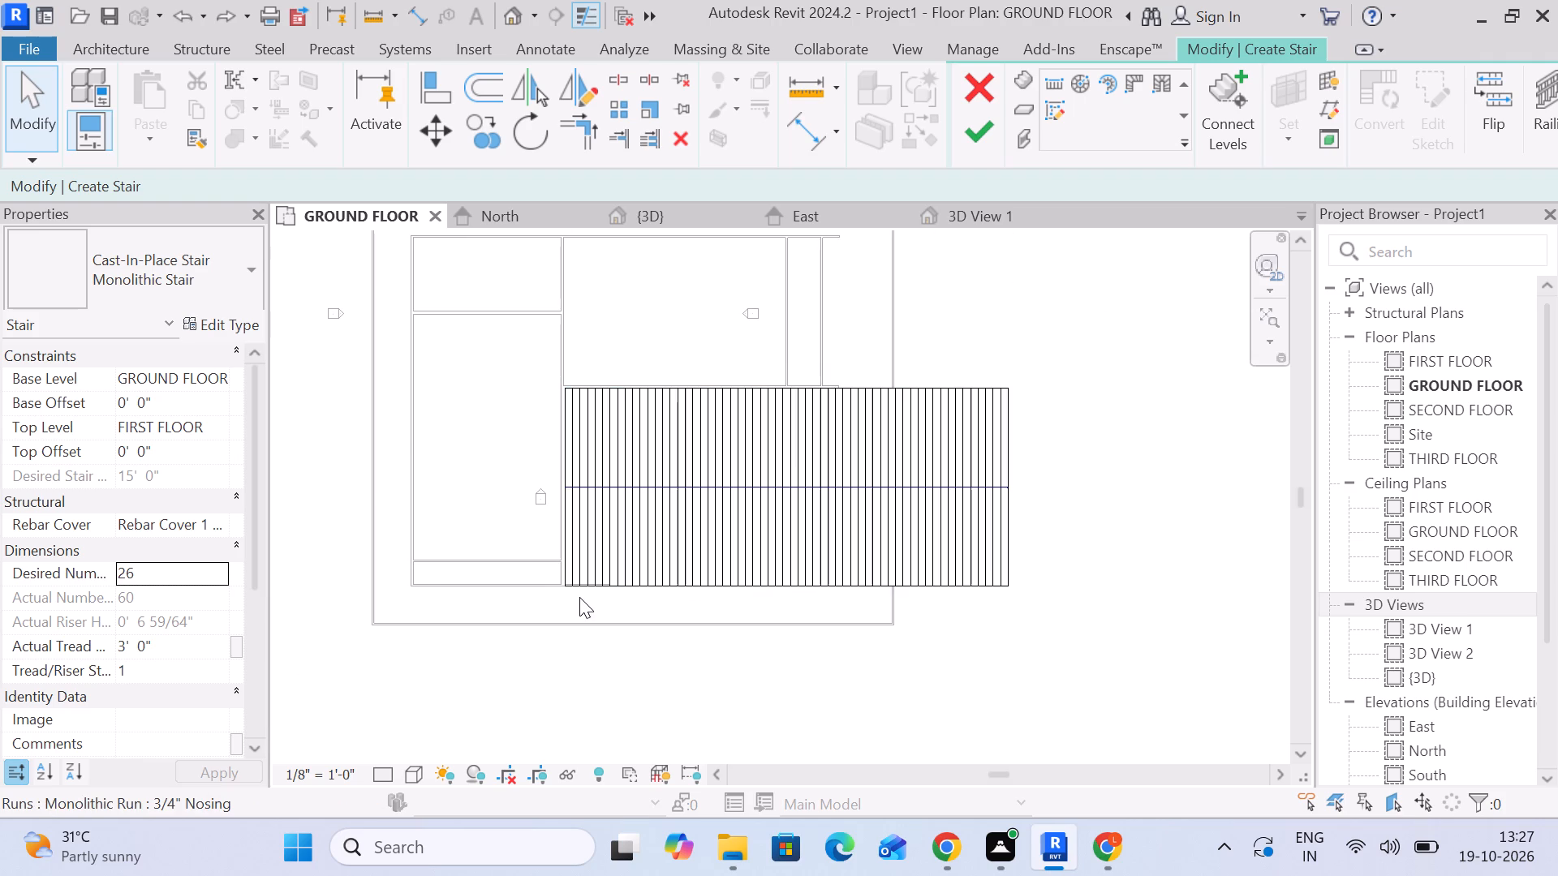
pyautogui.click(579, 598)
pyautogui.scroll(3, 664, 387)
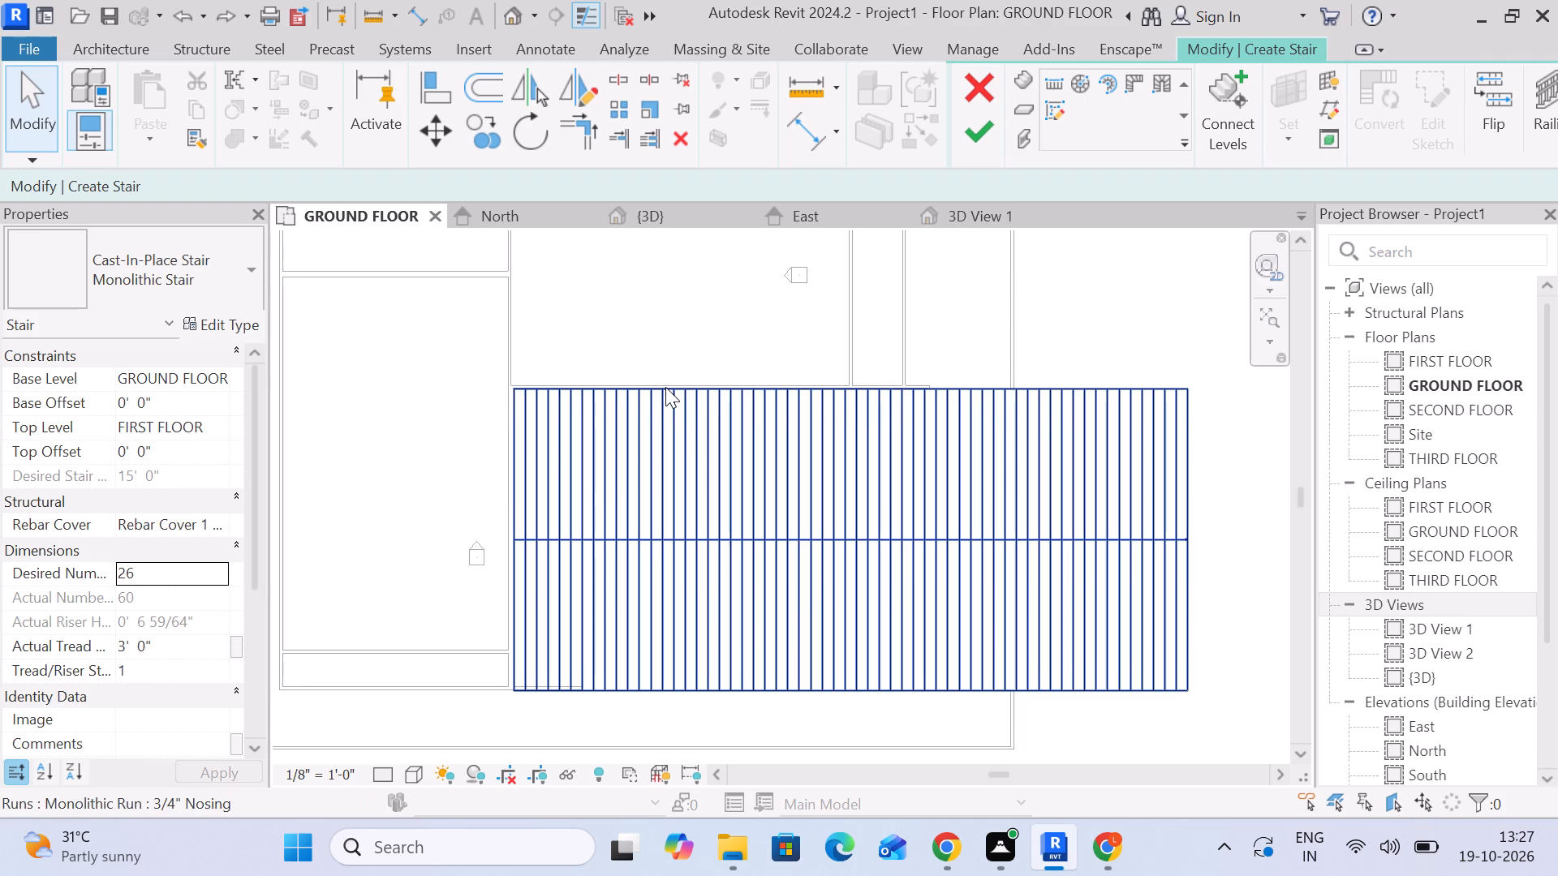
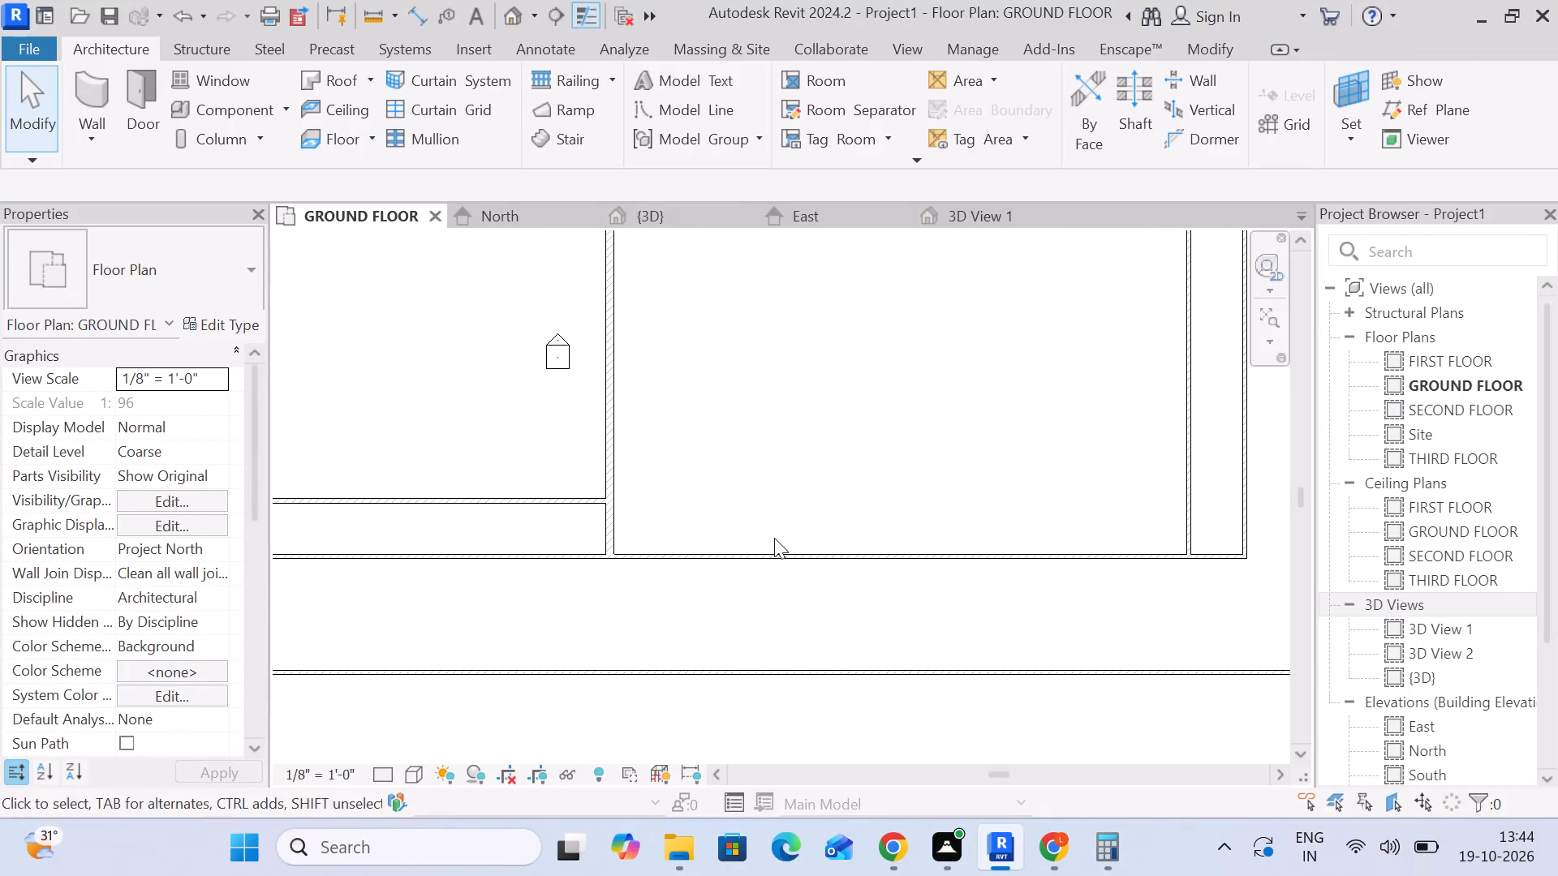
# Draw a horizontal 9" wall up to SECOND FLOOR, about 99'-3" long, from the double vertical wall east to the inner vertical wall.
pyautogui.click(100, 131)
pyautogui.moveTo(115, 170); pyautogui.dragTo(123, 173)
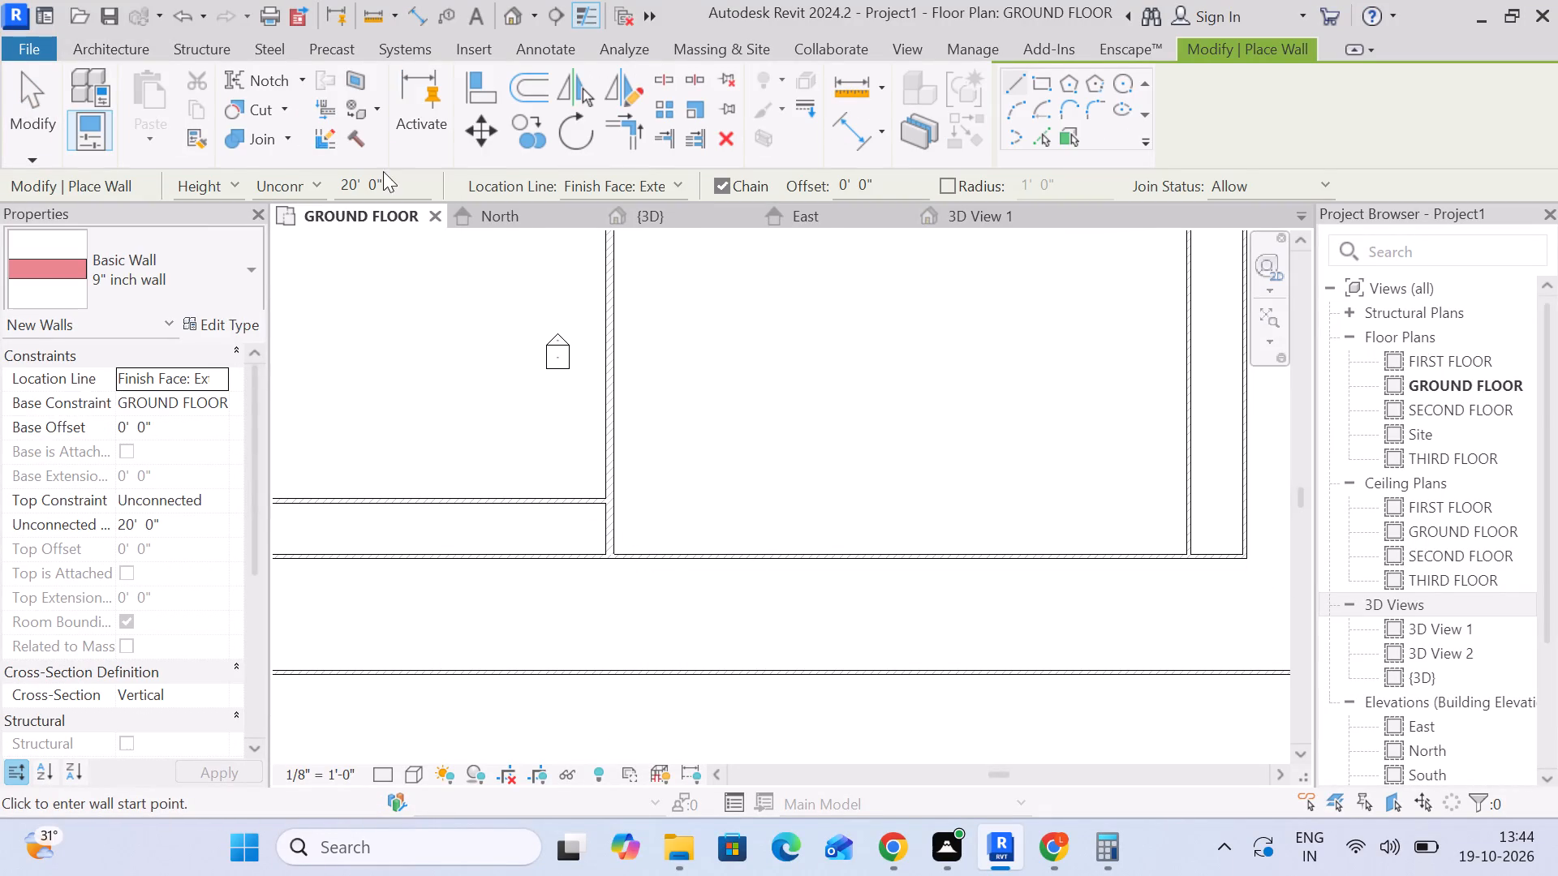
pyautogui.click(235, 185)
pyautogui.click(283, 210)
pyautogui.click(376, 172)
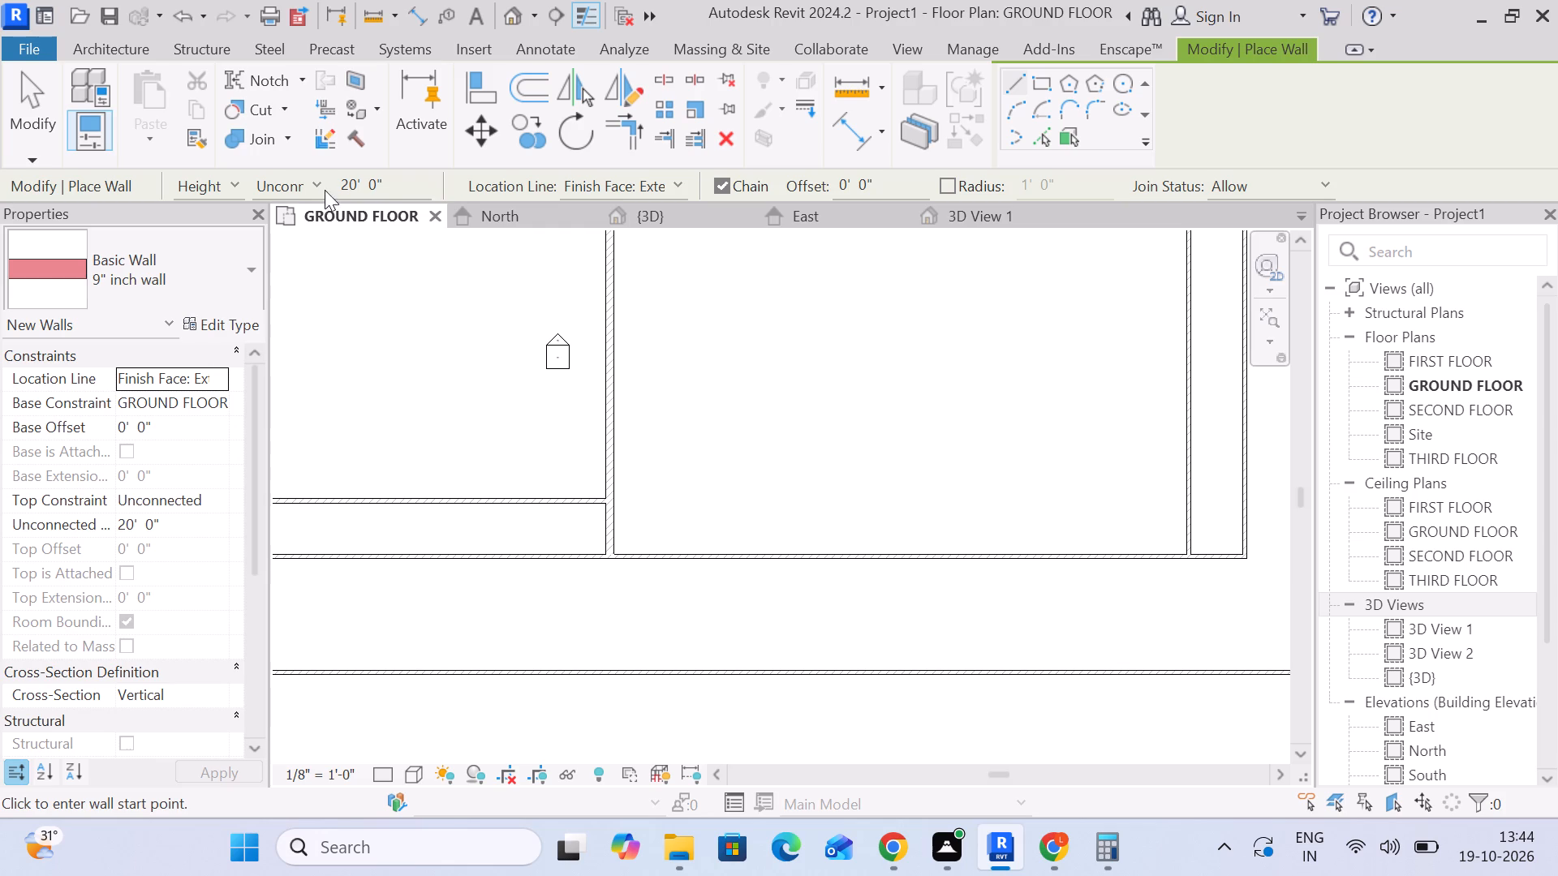
pyautogui.click(307, 190)
pyautogui.click(316, 255)
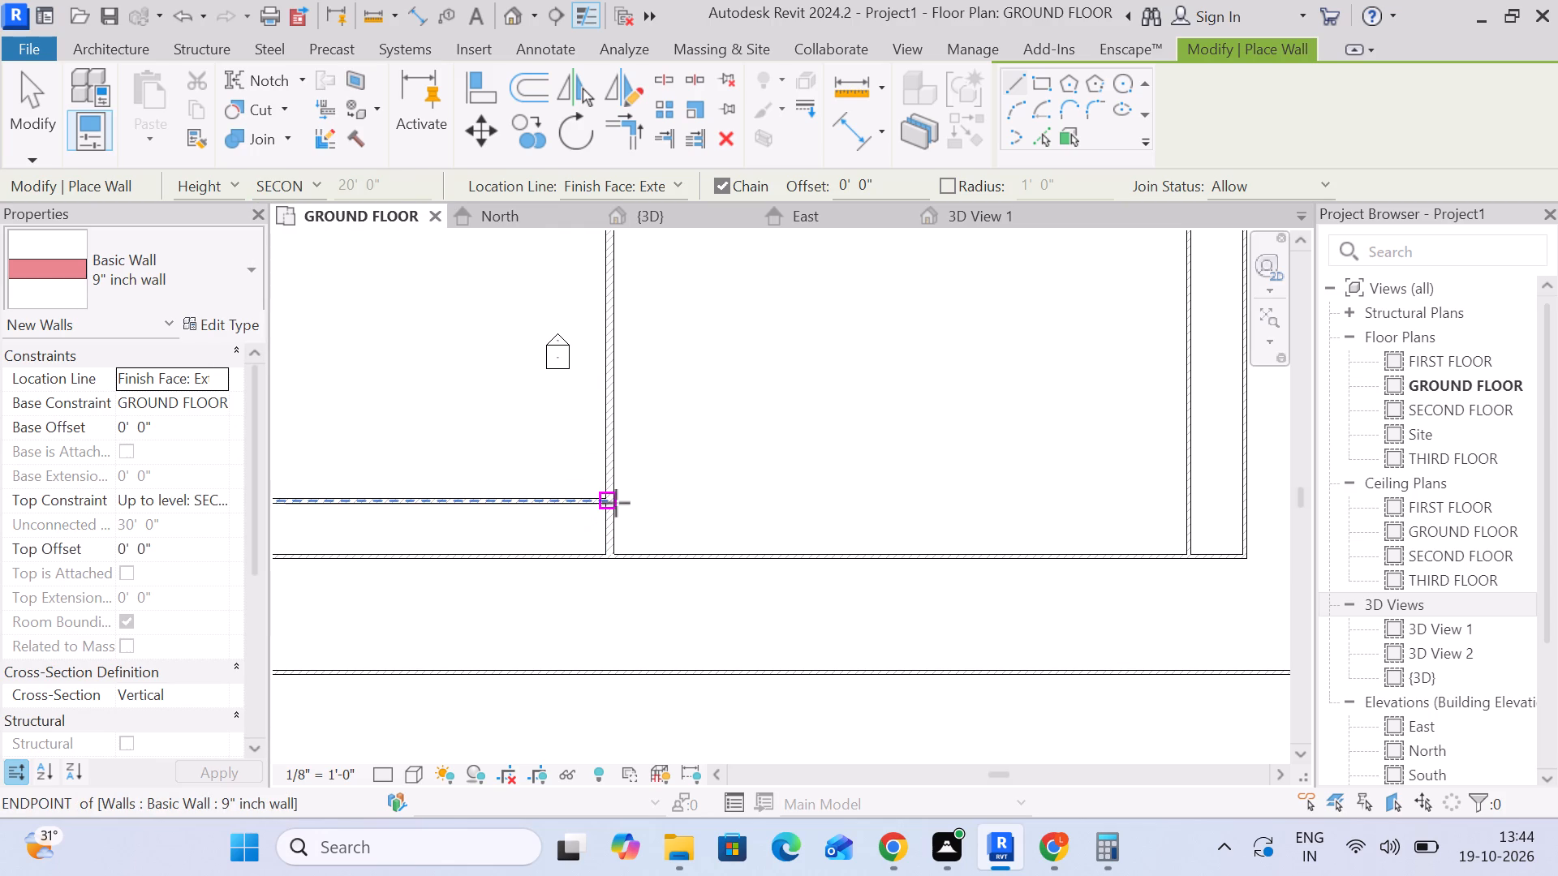
pyautogui.scroll(7, 616, 503)
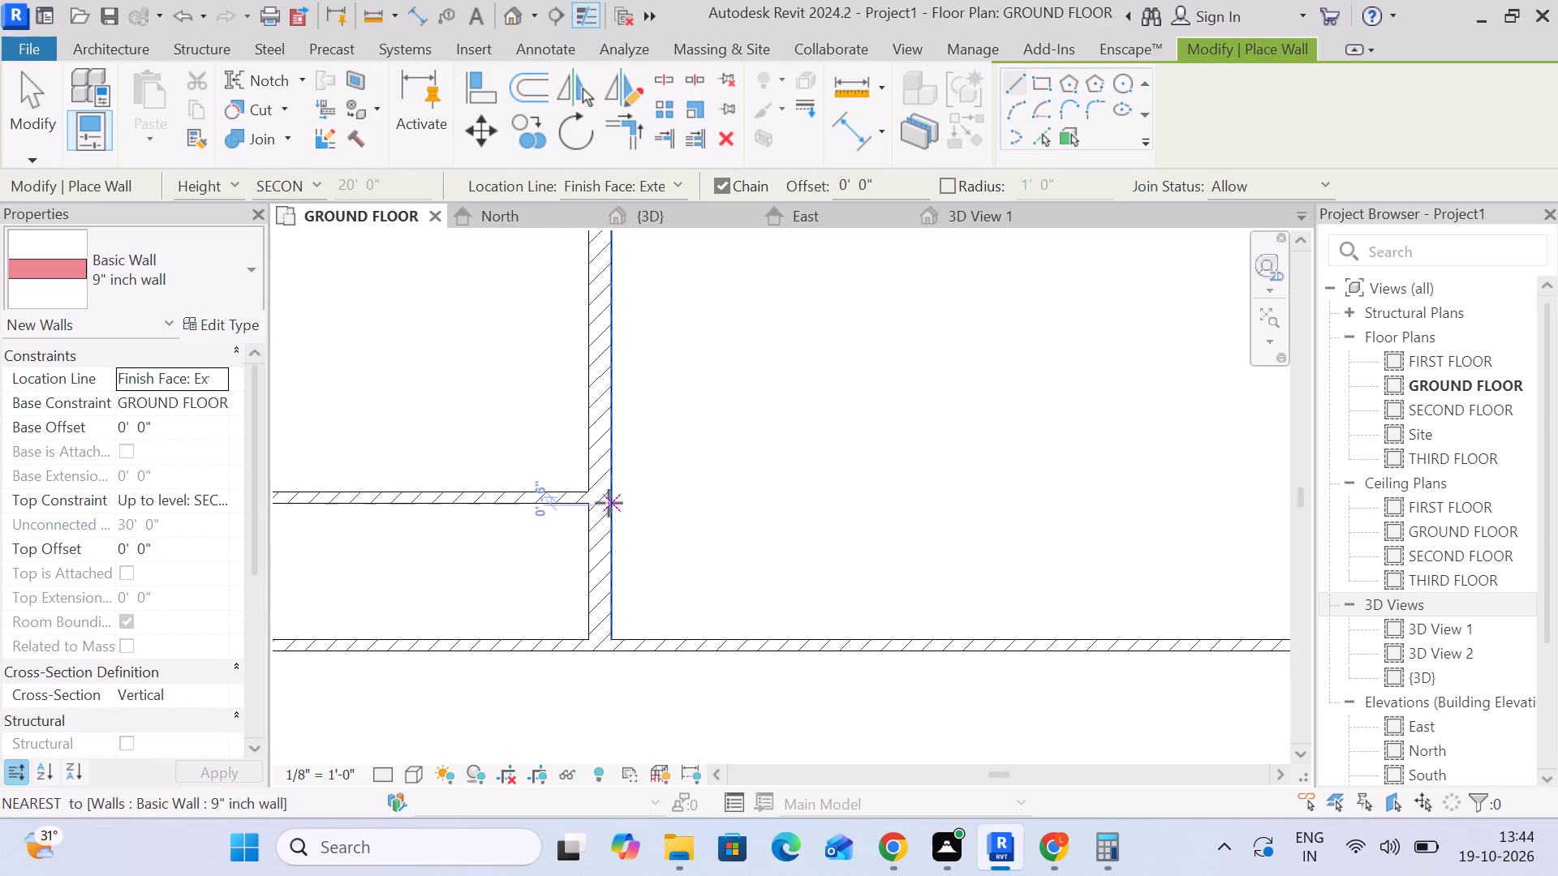
pyautogui.scroll(3, 624, 502)
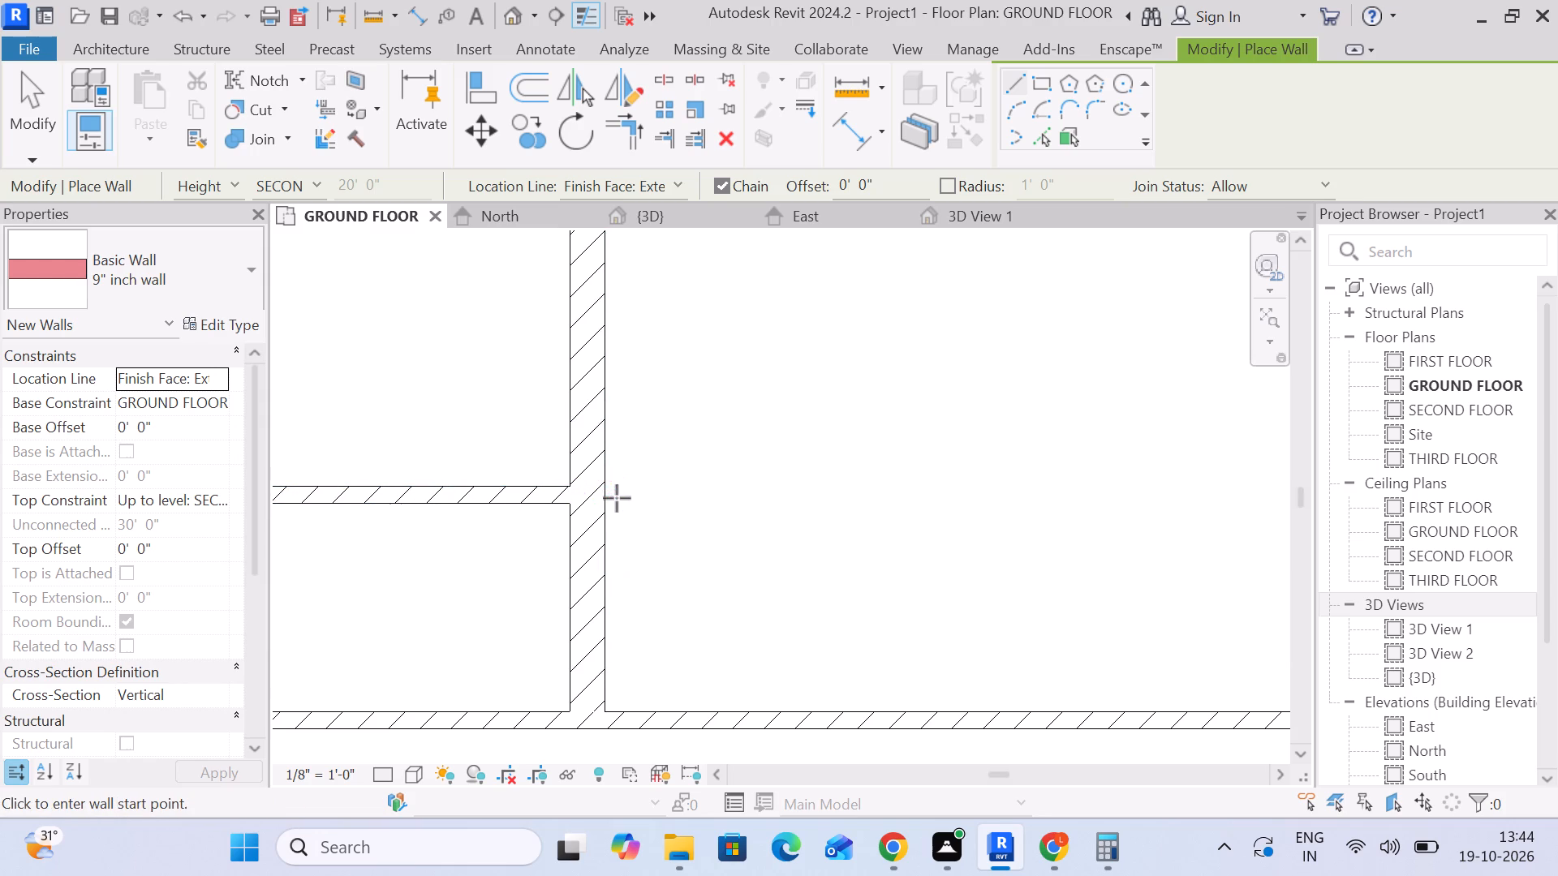
pyautogui.scroll(-4, 642, 497)
pyautogui.scroll(2, 622, 502)
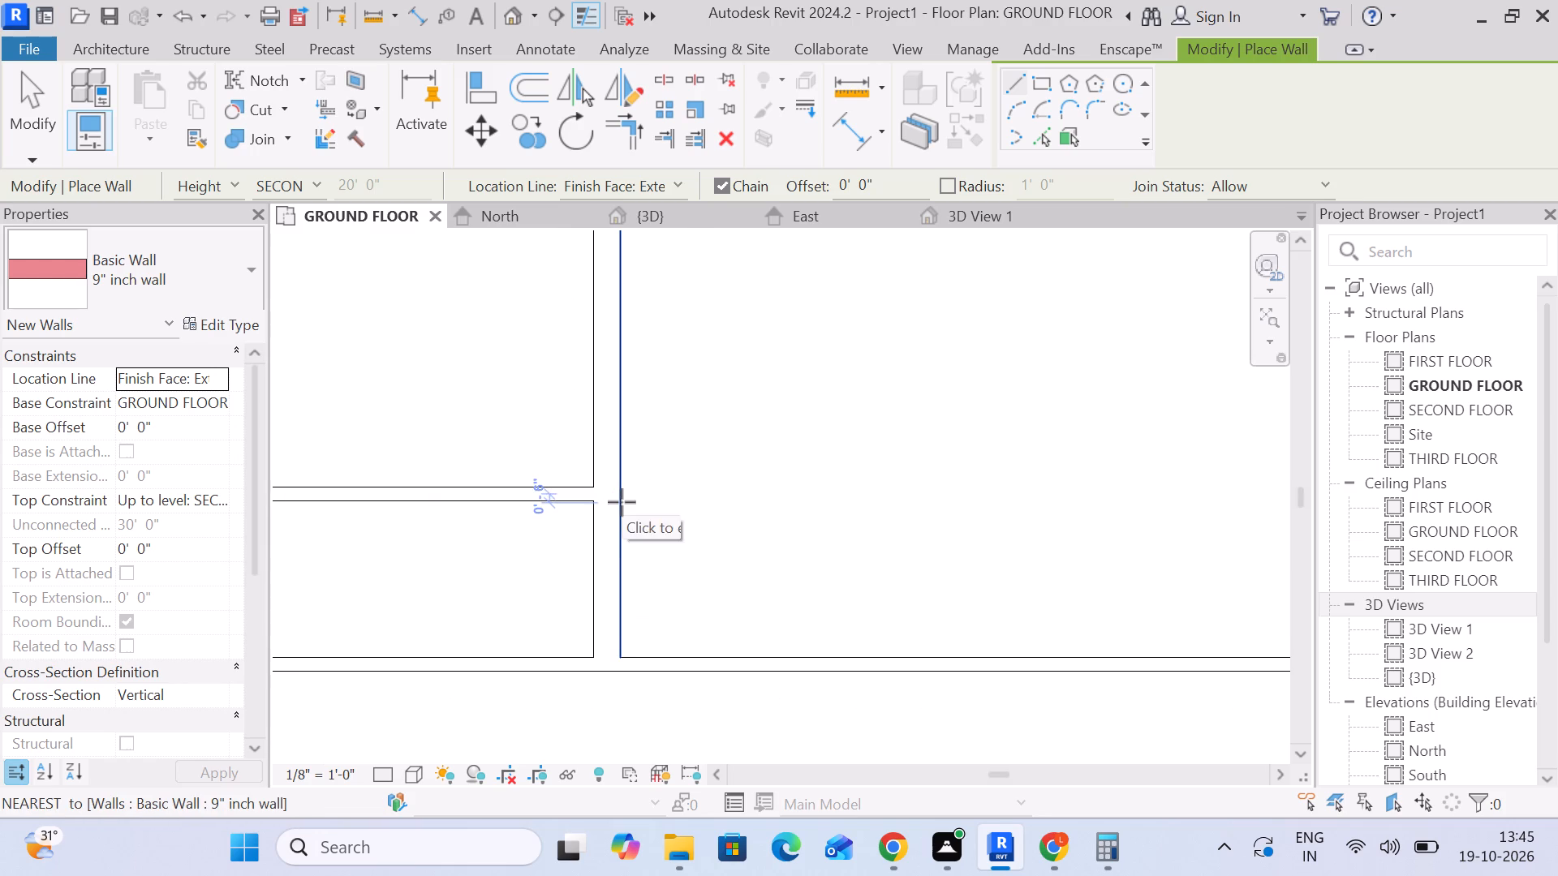
pyautogui.scroll(2, 622, 500)
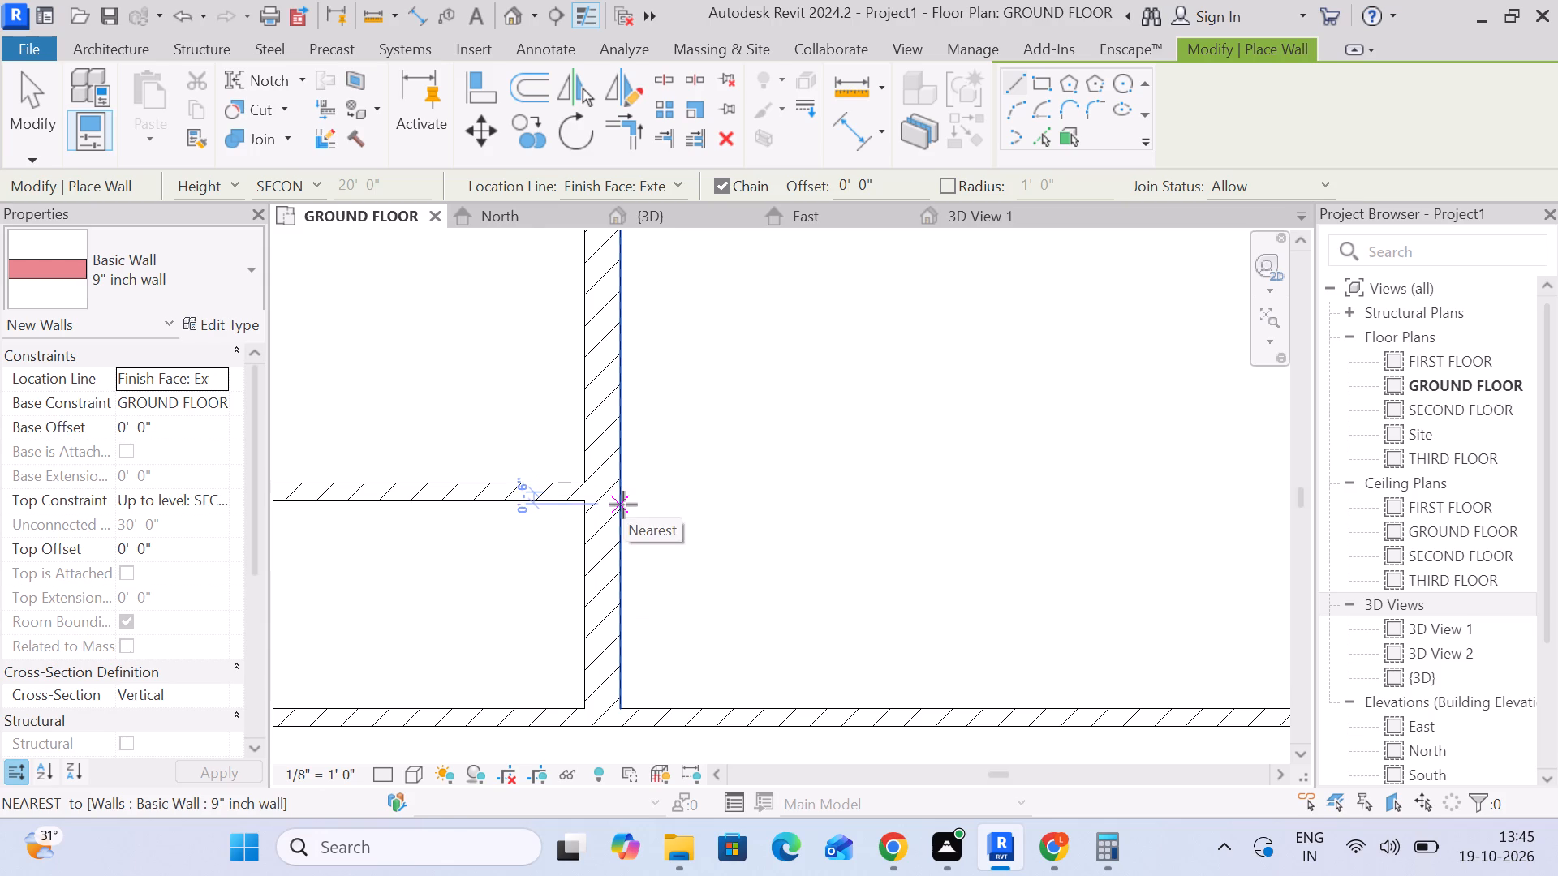
pyautogui.click(624, 505)
pyautogui.scroll(-2, 852, 496)
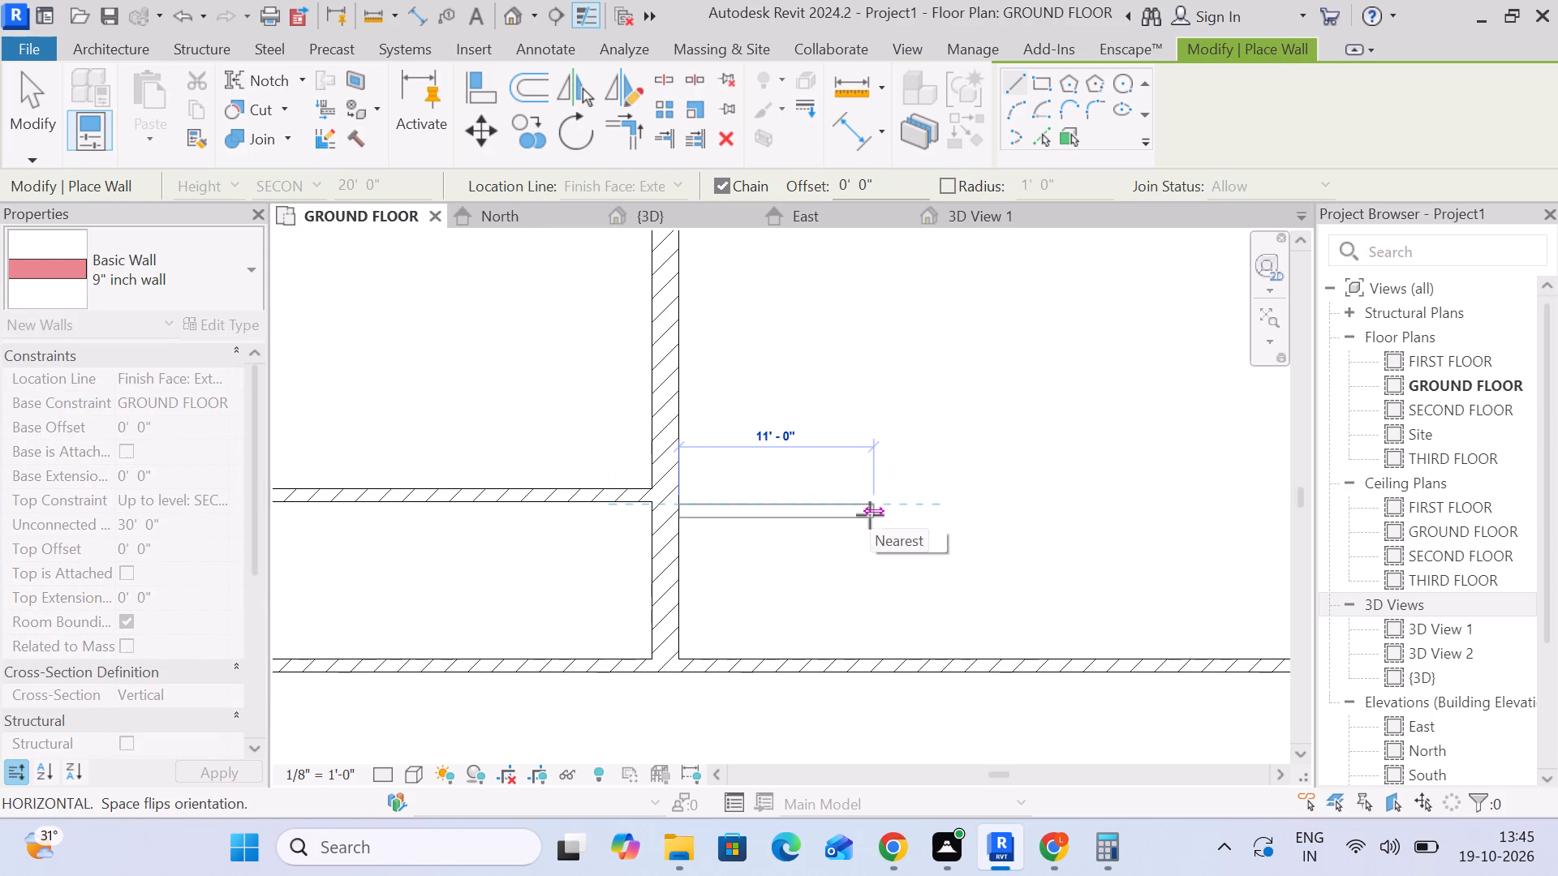
pyautogui.press('space')
pyautogui.scroll(10, 690, 488)
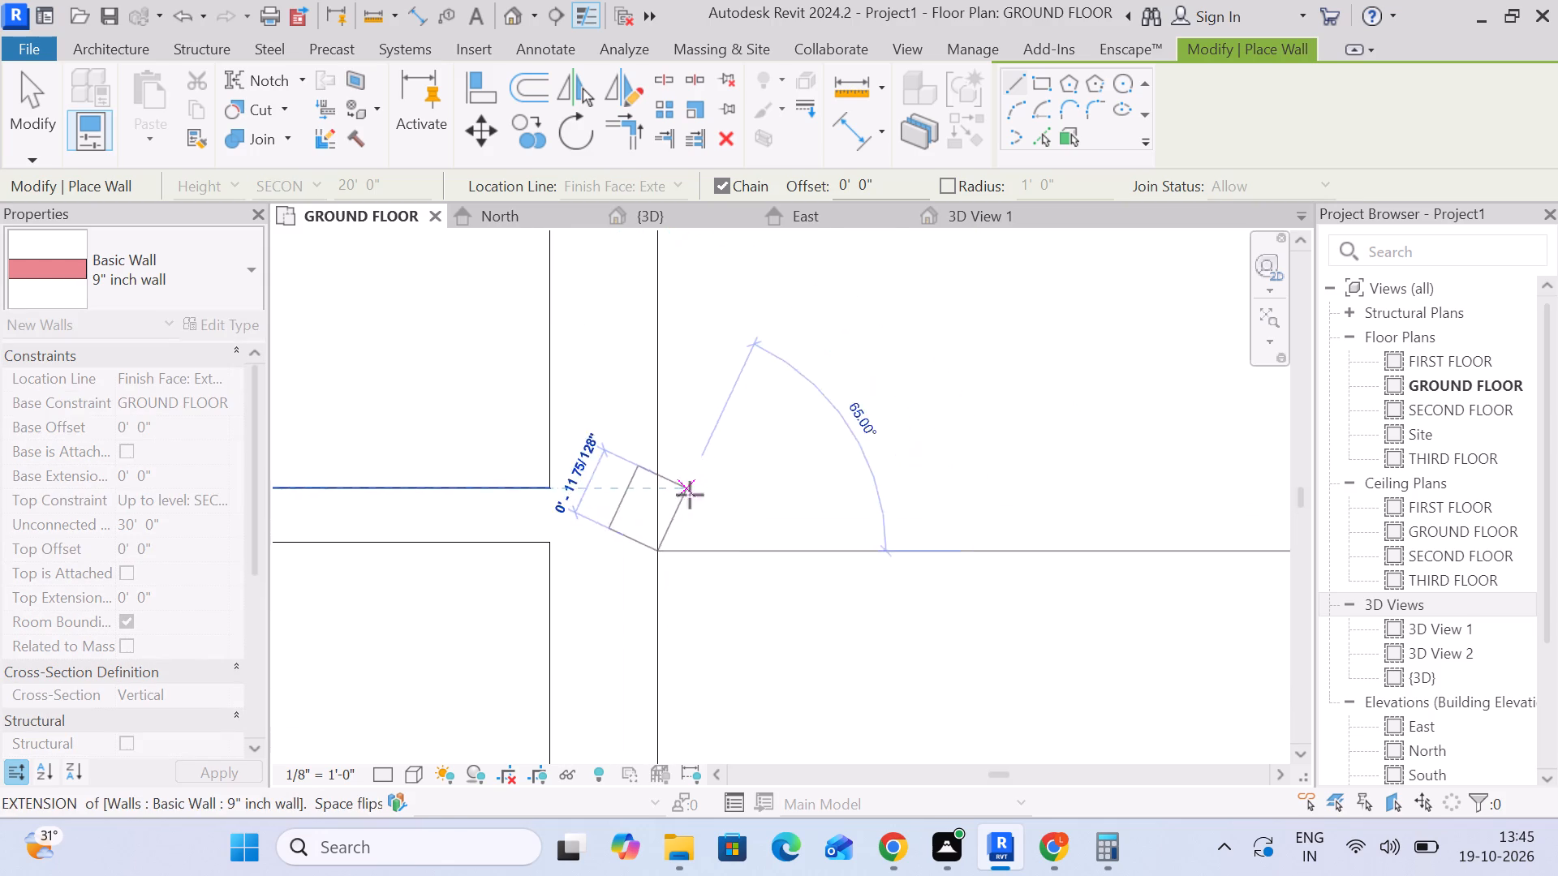
pyautogui.scroll(-9, 942, 548)
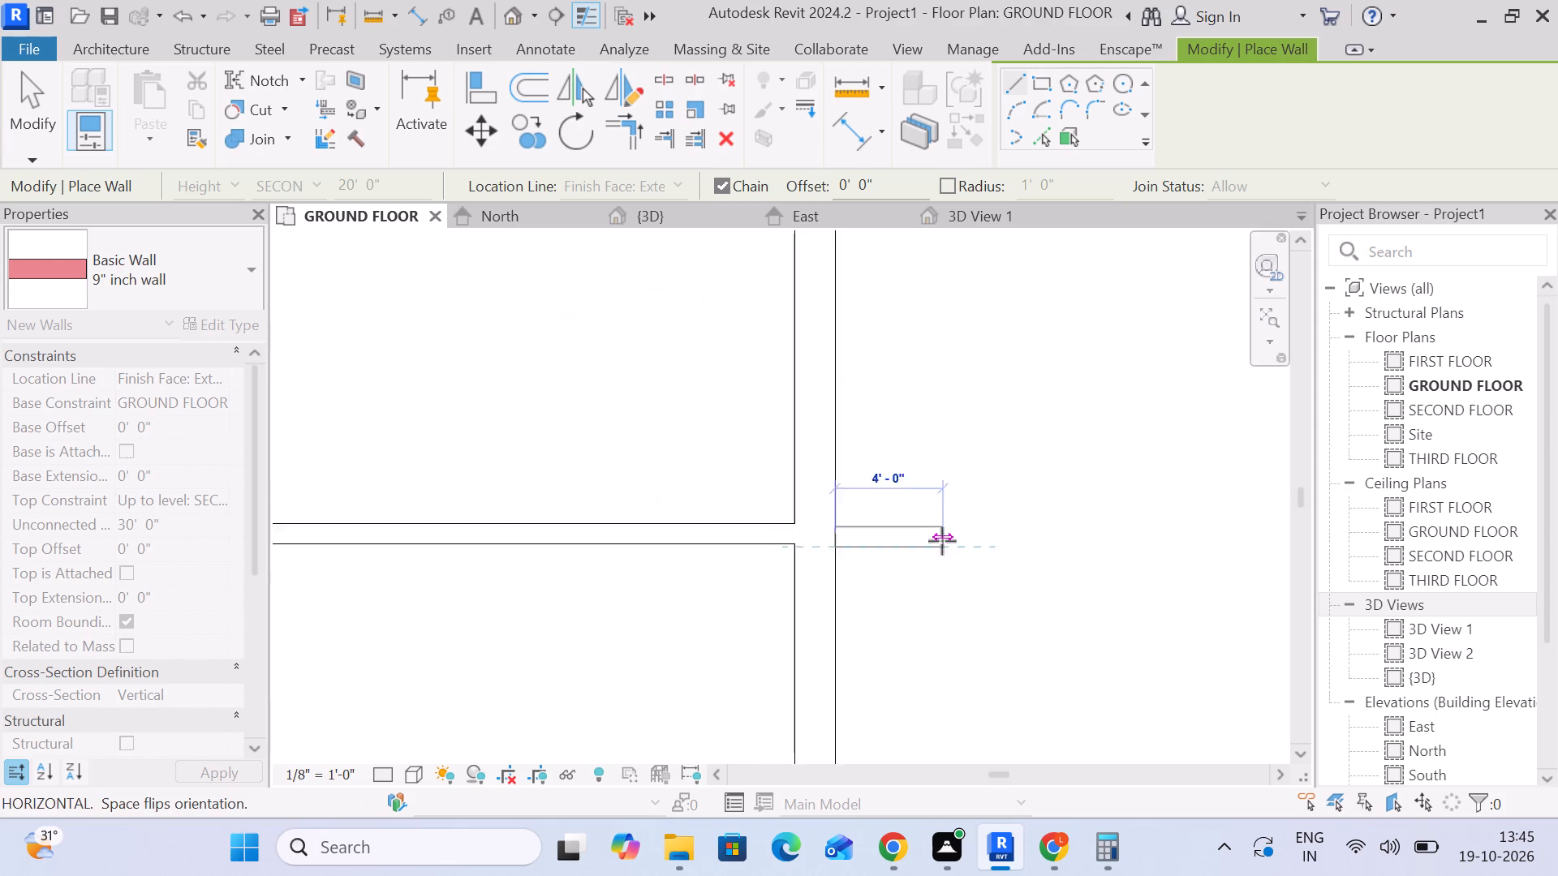
pyautogui.scroll(-1, 942, 541)
pyautogui.scroll(1, 943, 542)
pyautogui.moveTo(945, 542); pyautogui.dragTo(663, 542, button='middle')
pyautogui.scroll(-9, 669, 526)
pyautogui.moveTo(989, 533); pyautogui.dragTo(529, 535, button='middle')
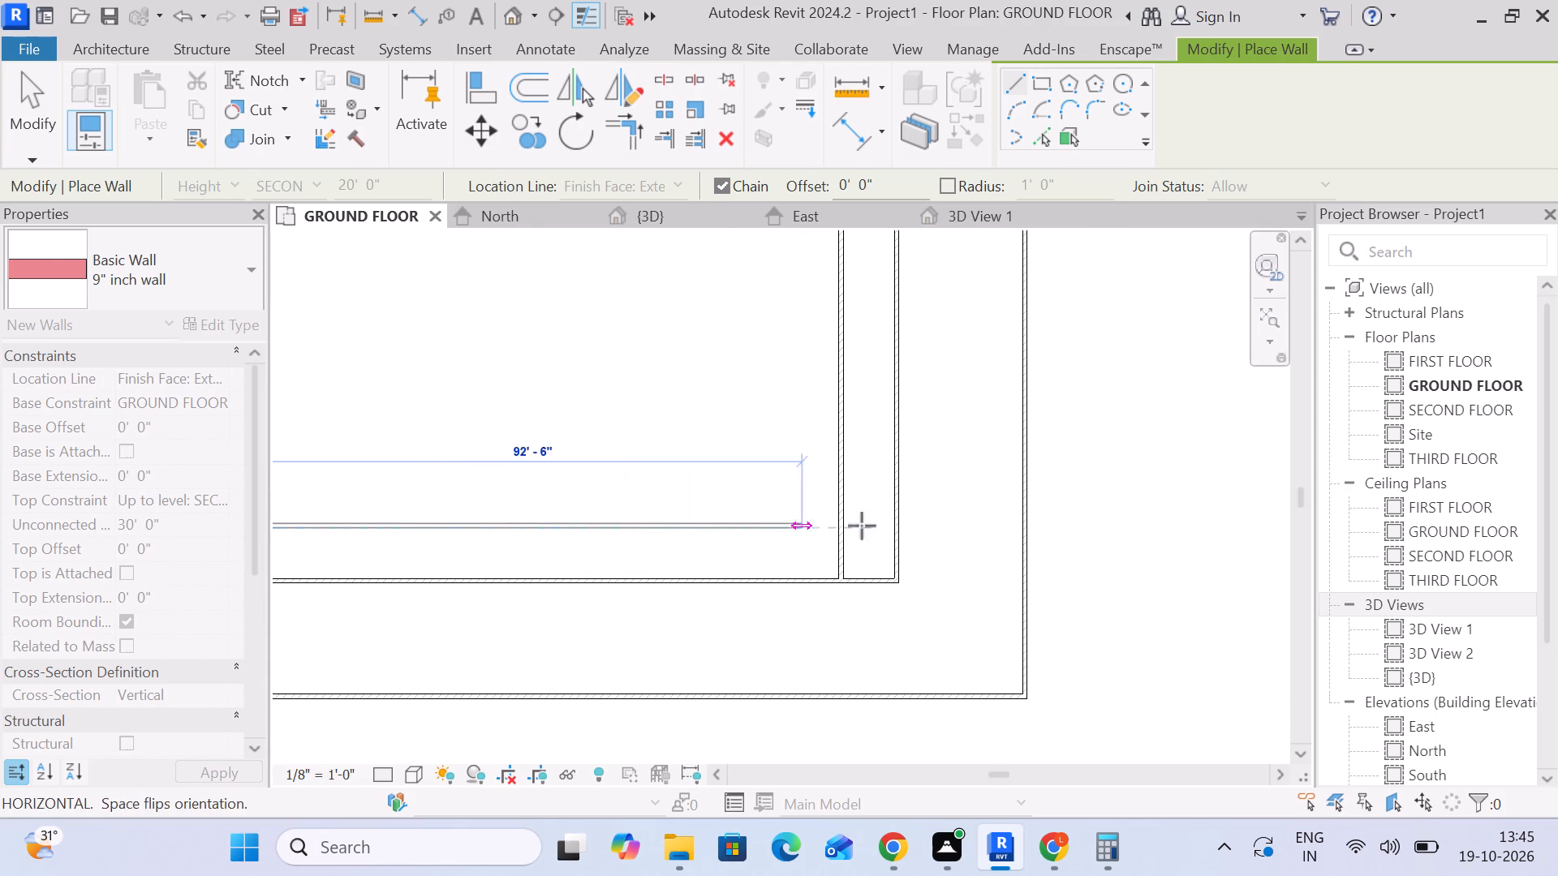
pyautogui.scroll(1, 824, 534)
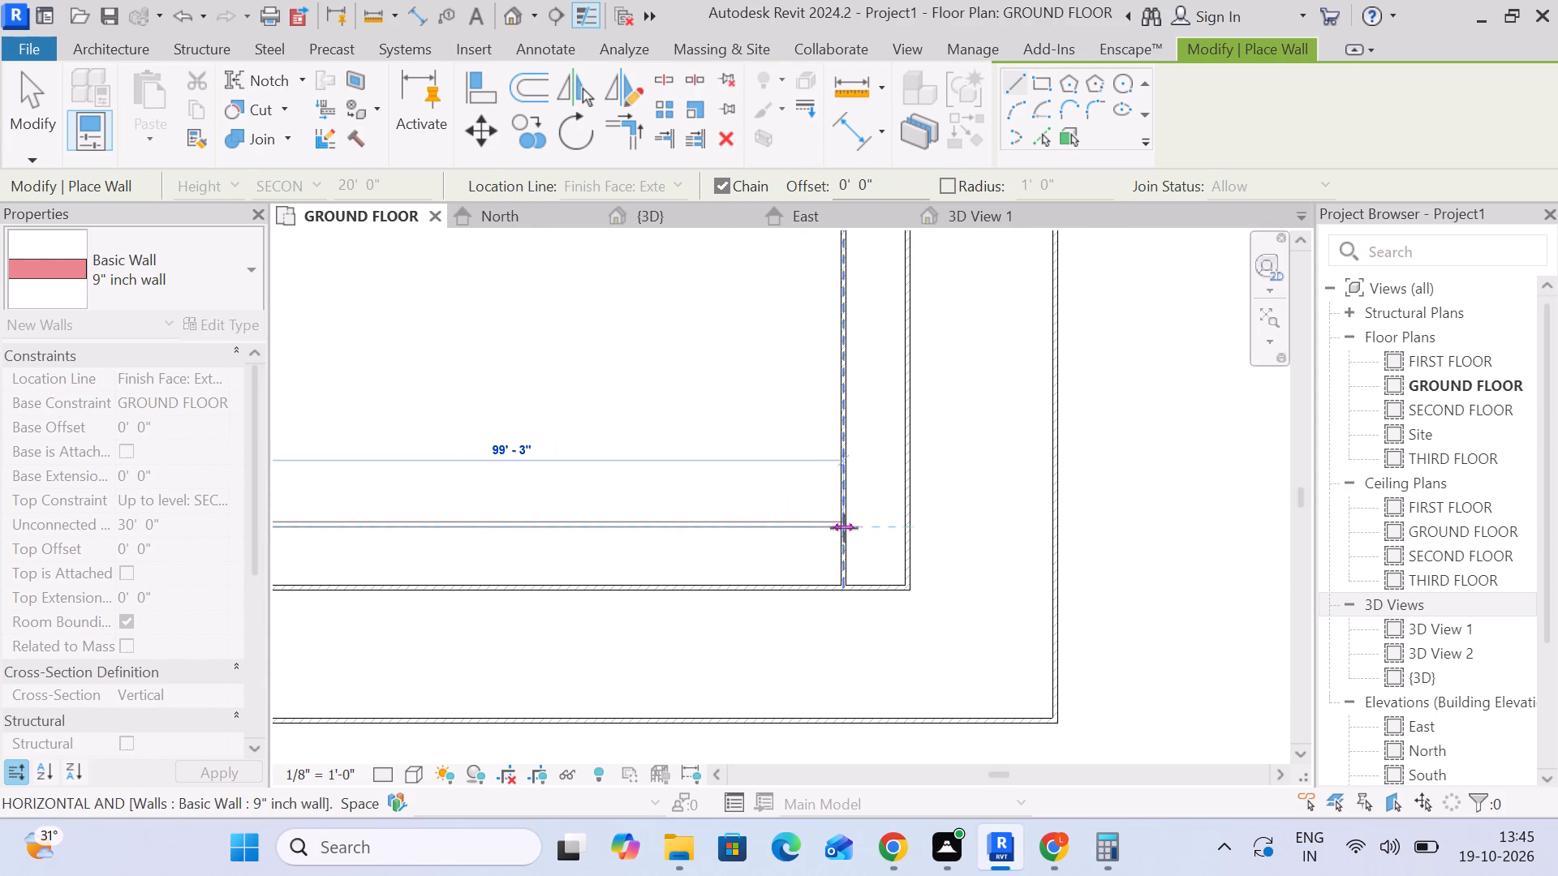
pyautogui.click(845, 527)
pyautogui.press('Escape')
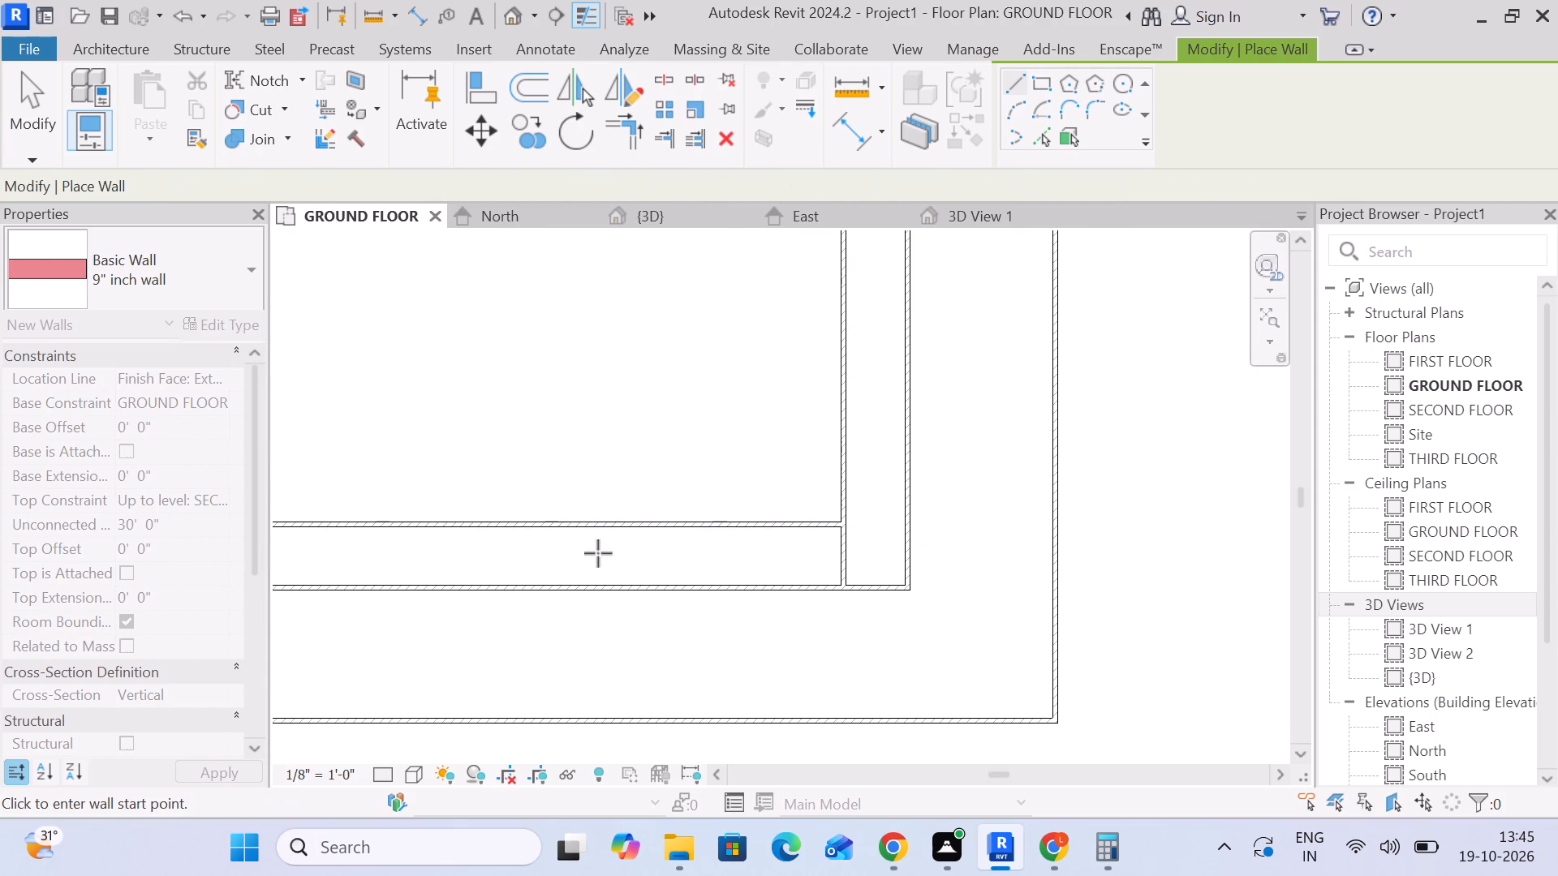
pyautogui.scroll(-3, 458, 487)
pyautogui.moveTo(471, 483); pyautogui.dragTo(765, 441, button='middle')
pyautogui.click(42, 105)
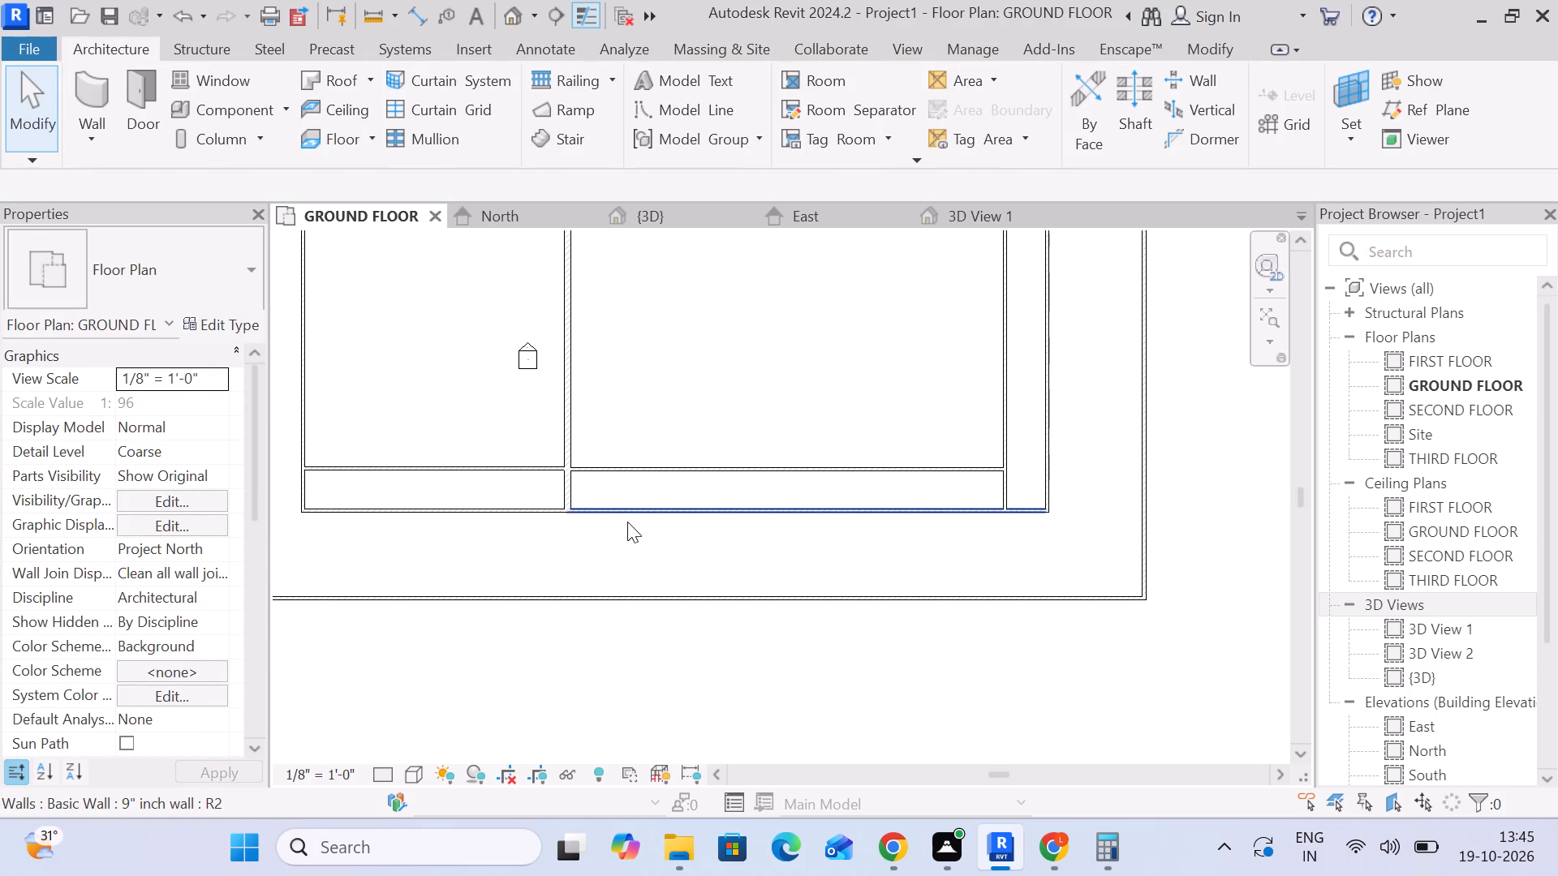
# Align the new horizontal wall with the horizontal wall on the west side of the double vertical wall.
pyautogui.scroll(7, 603, 465)
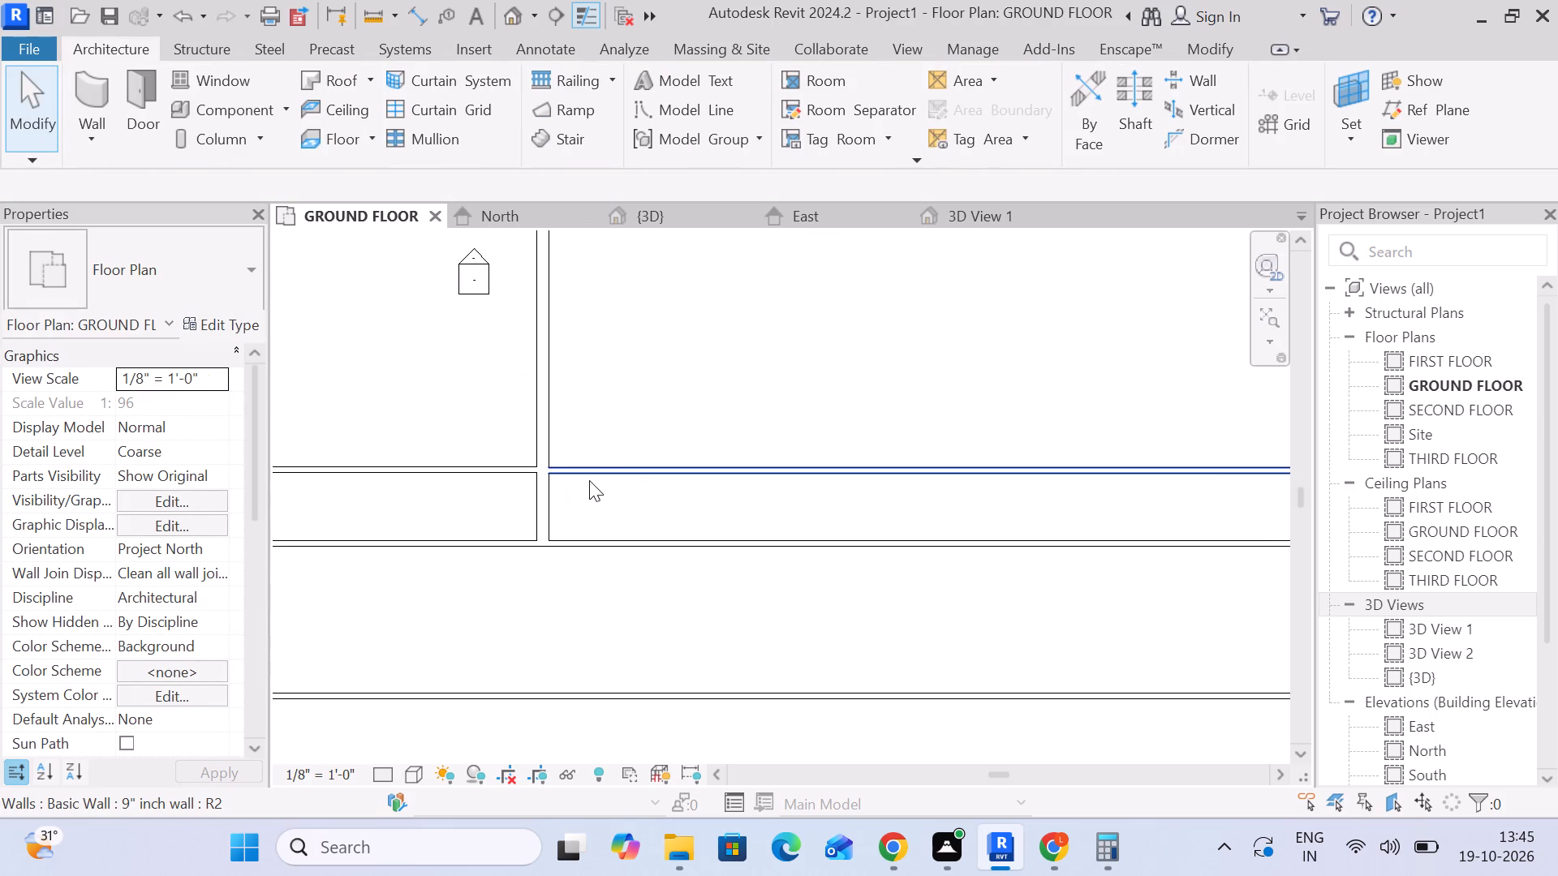
pyautogui.click(589, 479)
pyautogui.scroll(1, 583, 531)
pyautogui.moveTo(590, 531); pyautogui.dragTo(741, 496, button='middle')
pyautogui.click(482, 89)
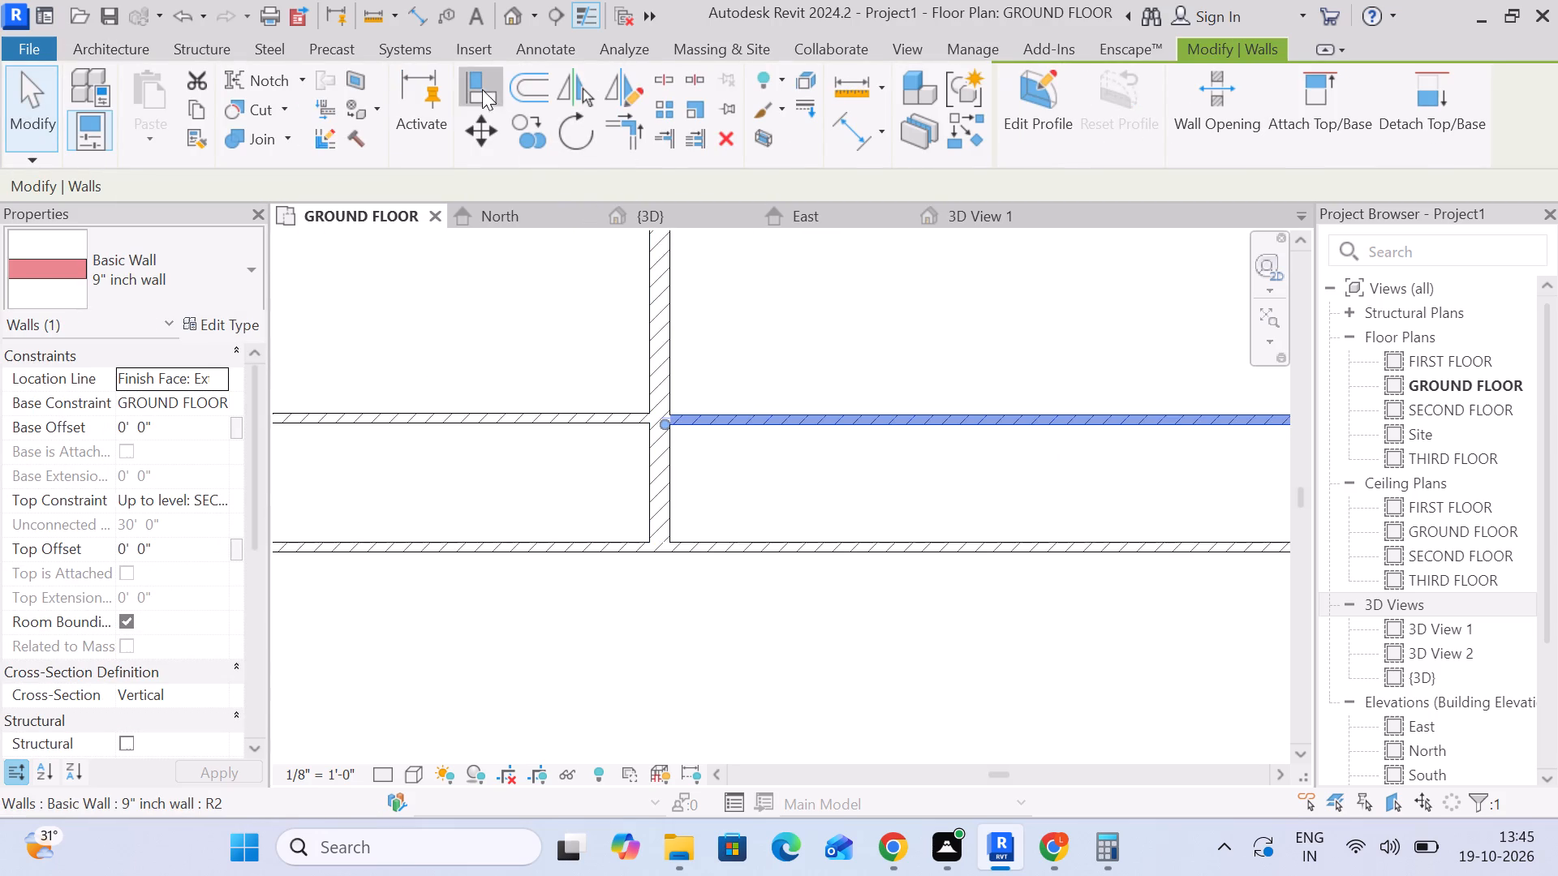
pyautogui.scroll(3, 524, 467)
pyautogui.moveTo(649, 382); pyautogui.dragTo(674, 389)
pyautogui.click(825, 390)
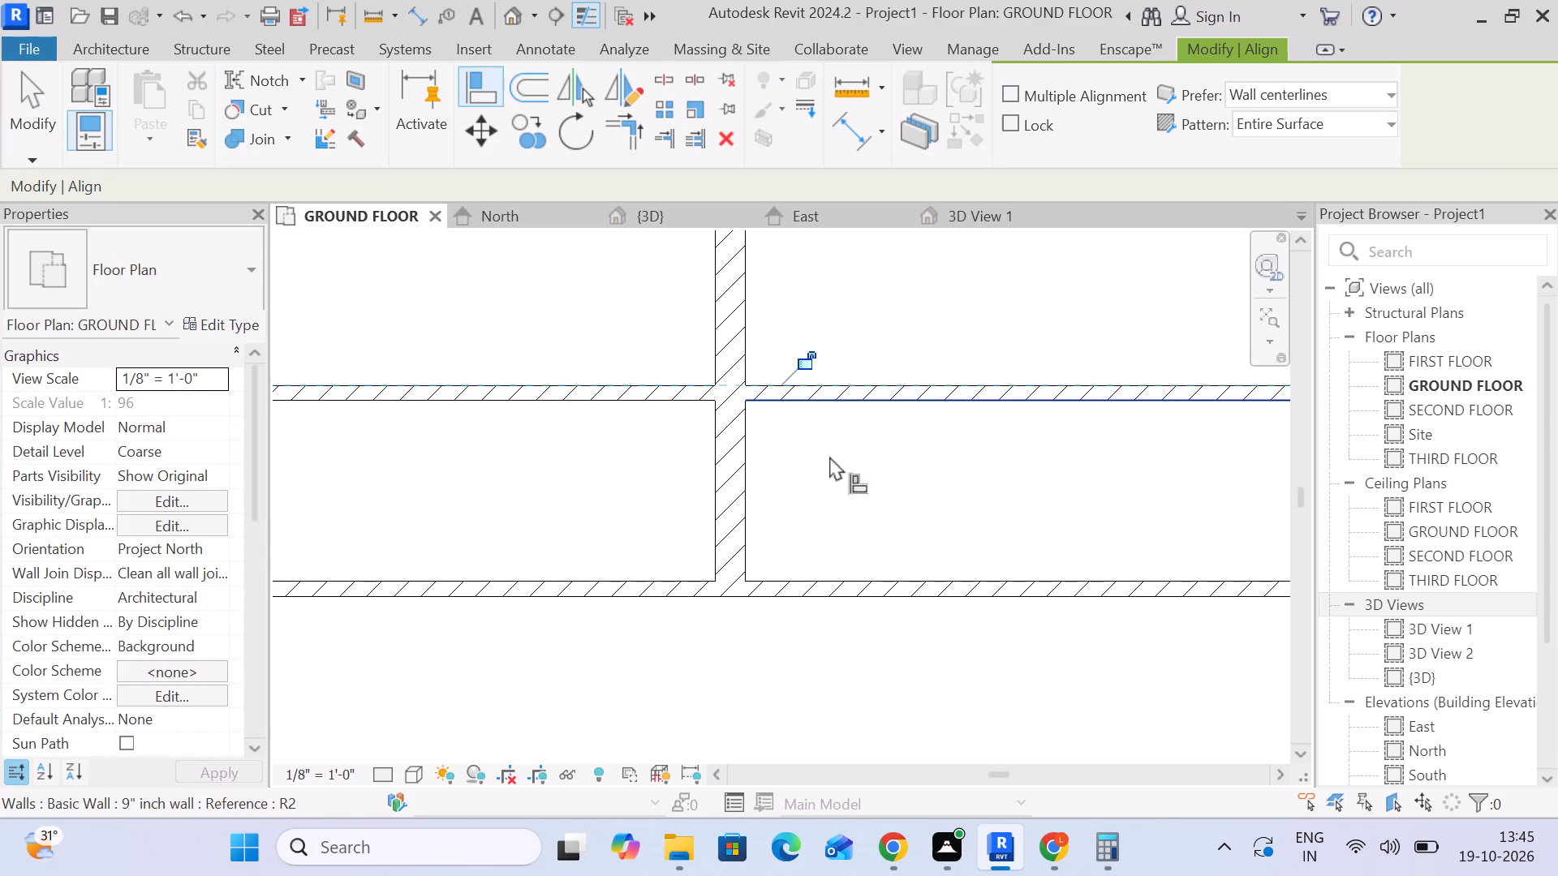
pyautogui.click(40, 99)
# Shorten the eastern leaf of the double vertical wall so its south end stops at the aligned horizontal wall.
pyautogui.scroll(-4, 1072, 480)
pyautogui.moveTo(1060, 467); pyautogui.dragTo(846, 461, button='middle')
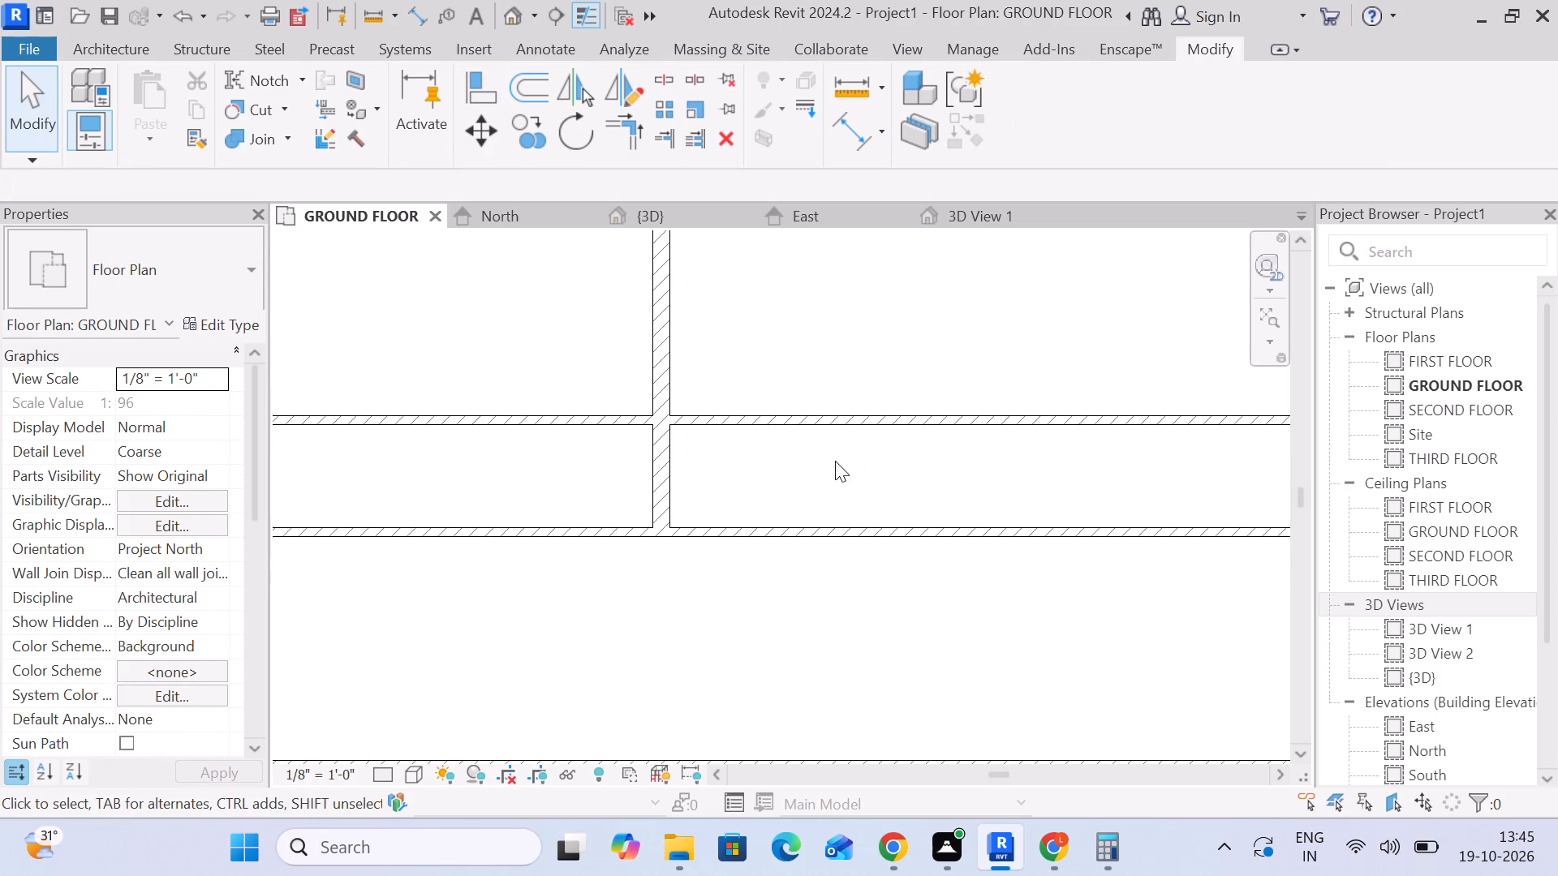
pyautogui.scroll(-5, 822, 464)
pyautogui.moveTo(817, 470); pyautogui.dragTo(669, 465, button='middle')
pyautogui.scroll(2, 580, 450)
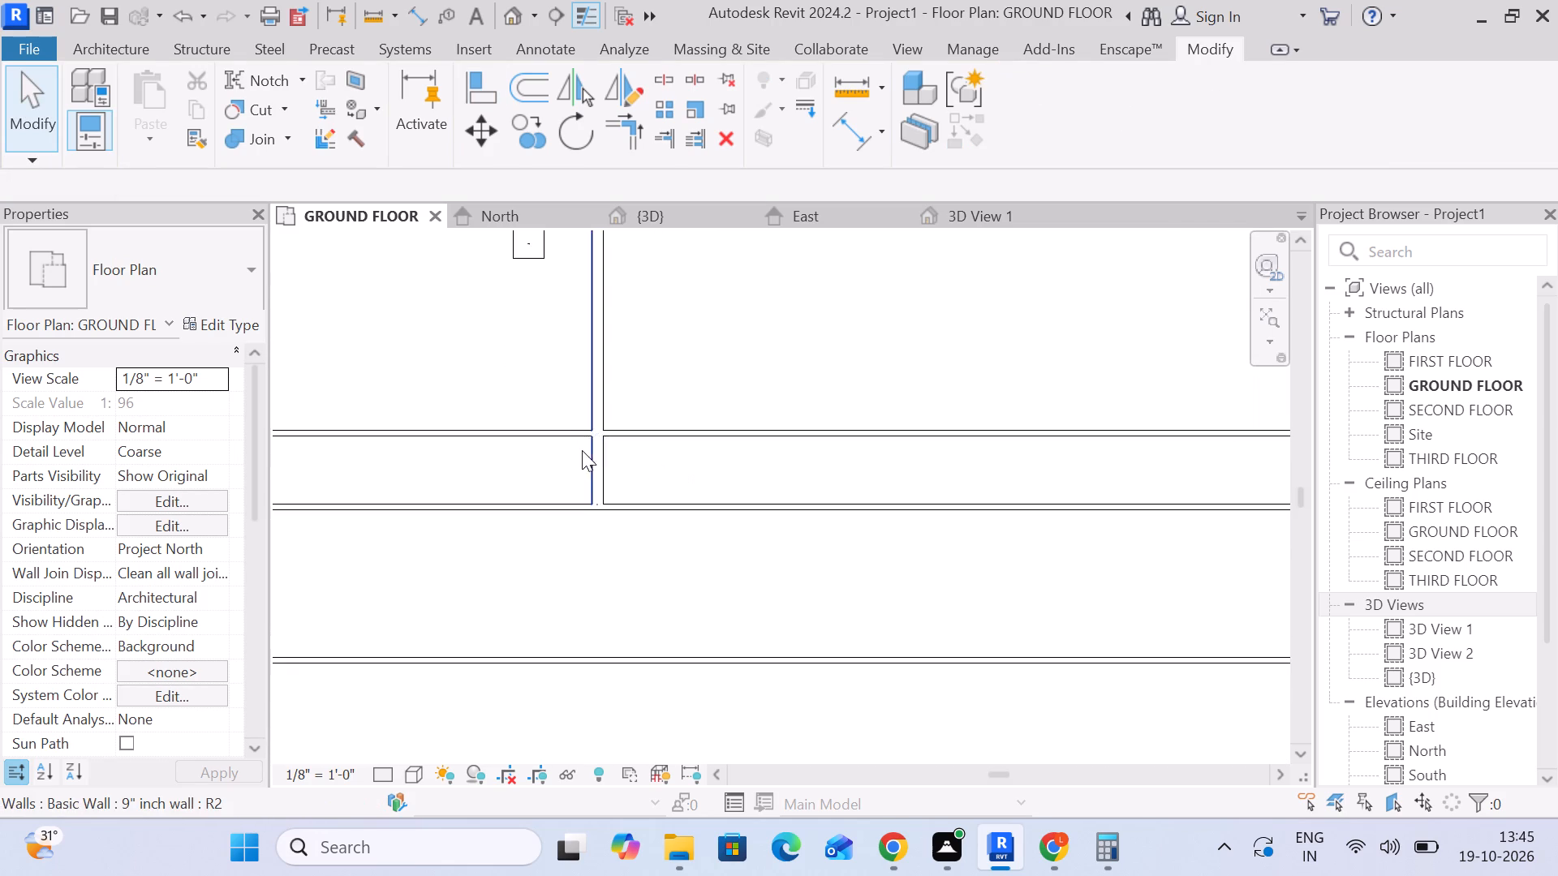
pyautogui.scroll(2, 609, 466)
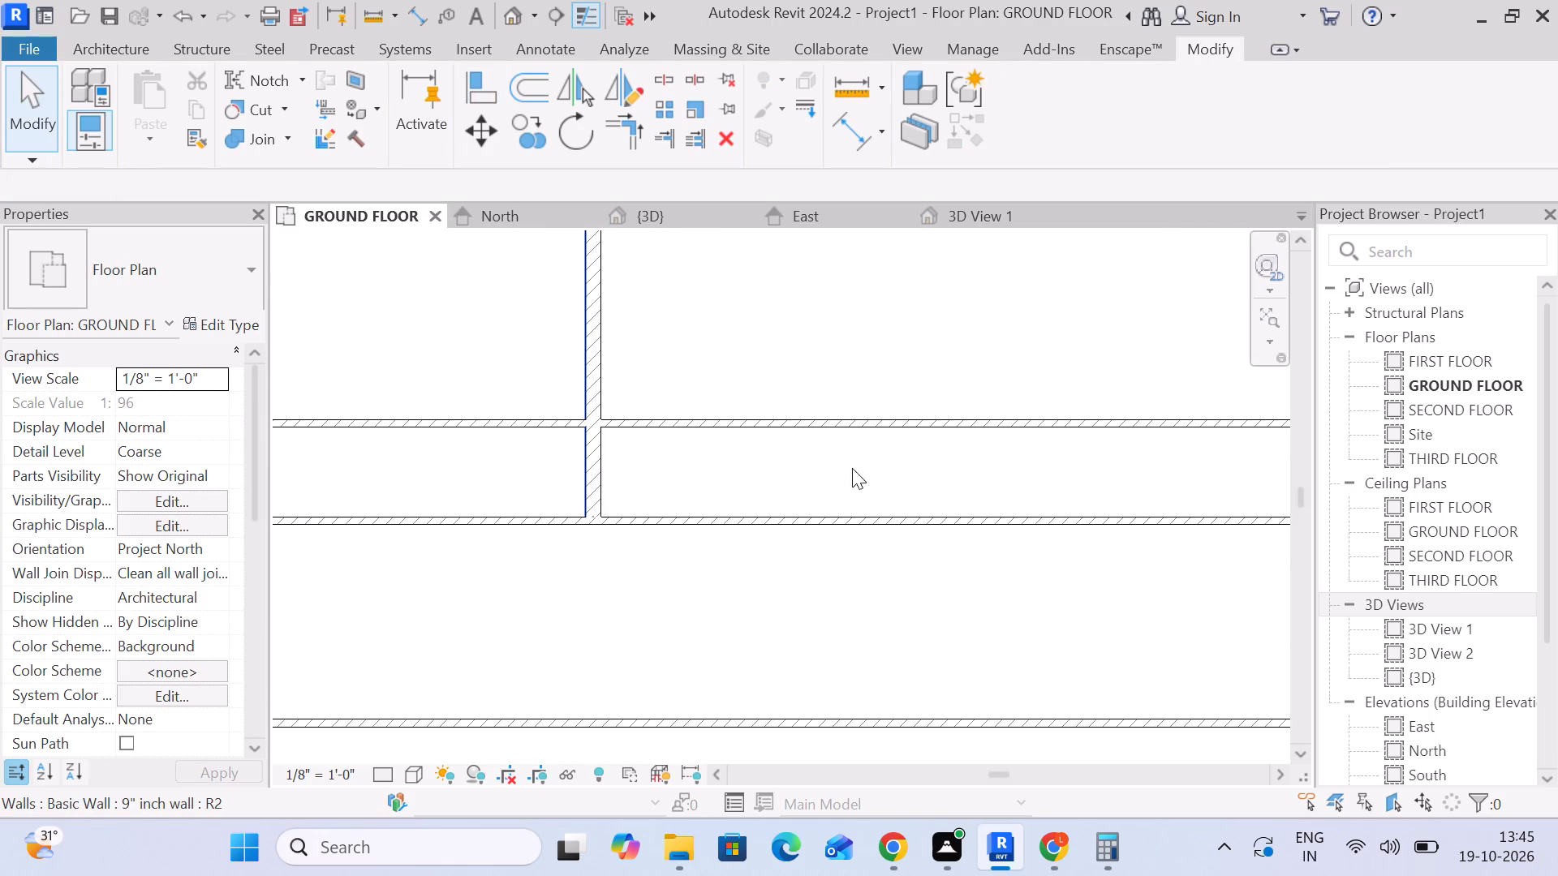
pyautogui.moveTo(962, 457); pyautogui.dragTo(850, 450, button='middle')
pyautogui.scroll(-3, 845, 449)
pyautogui.moveTo(845, 449); pyautogui.dragTo(696, 434, button='middle')
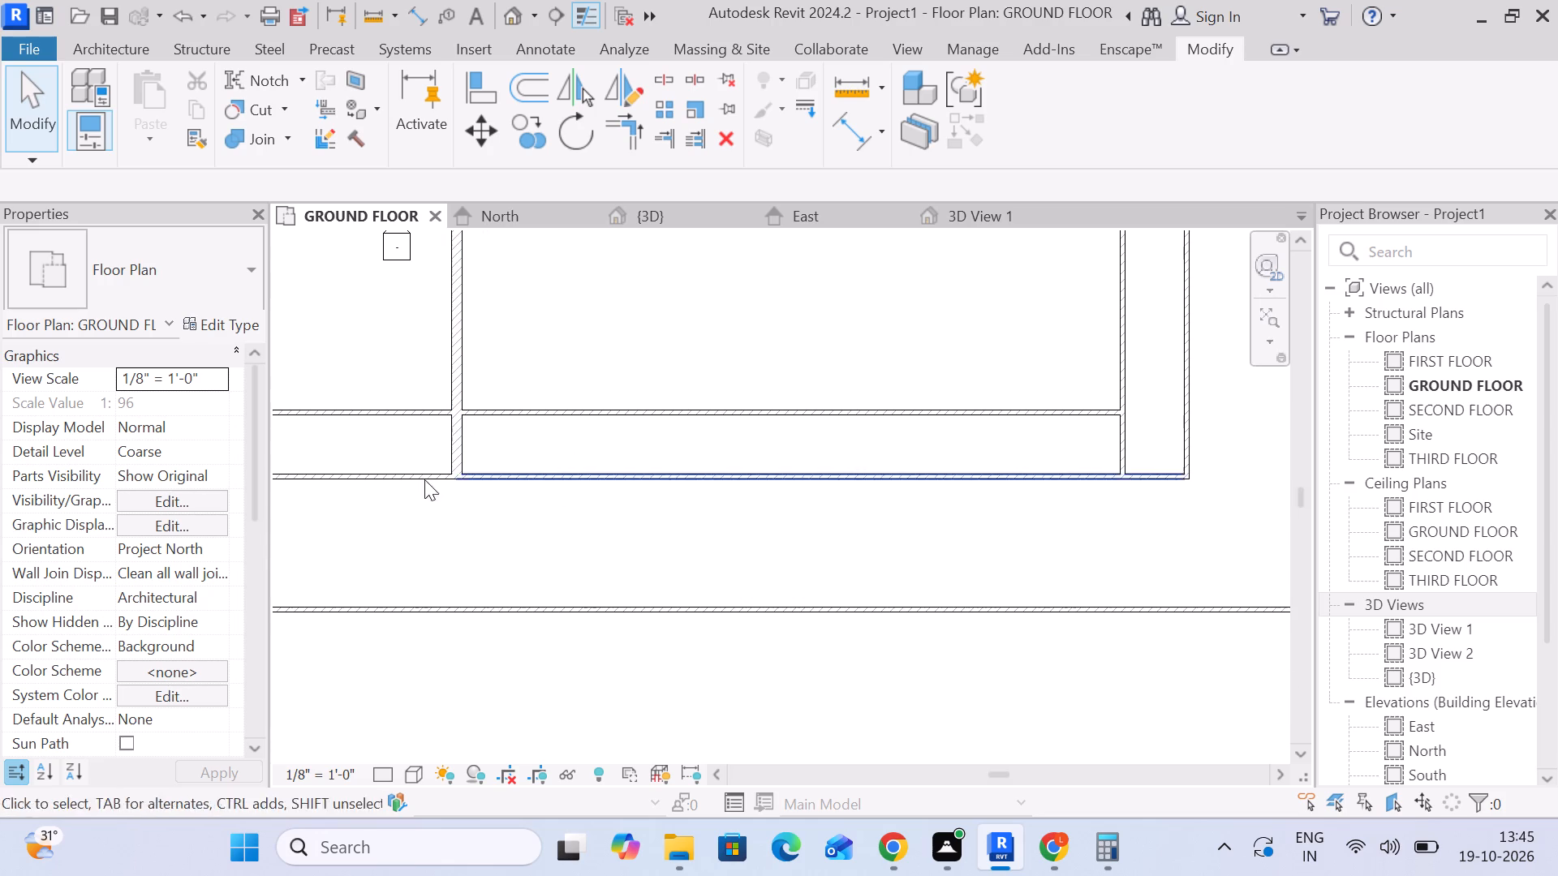
pyautogui.scroll(-2, 400, 479)
pyautogui.moveTo(458, 483); pyautogui.dragTo(796, 488, button='middle')
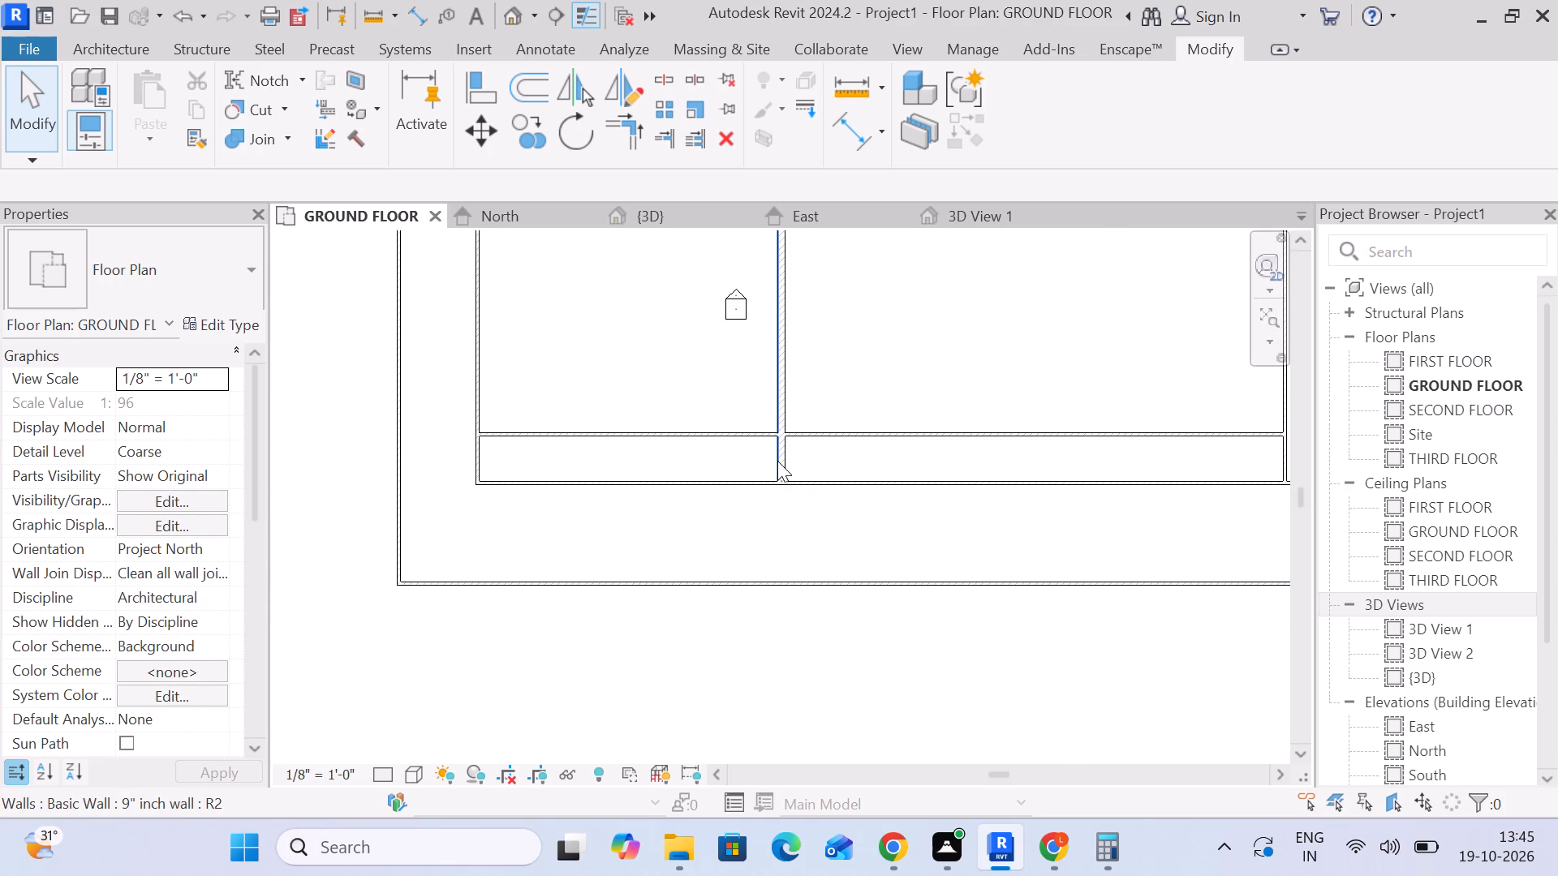
pyautogui.scroll(4, 779, 461)
pyautogui.click(779, 461)
pyautogui.scroll(4, 779, 461)
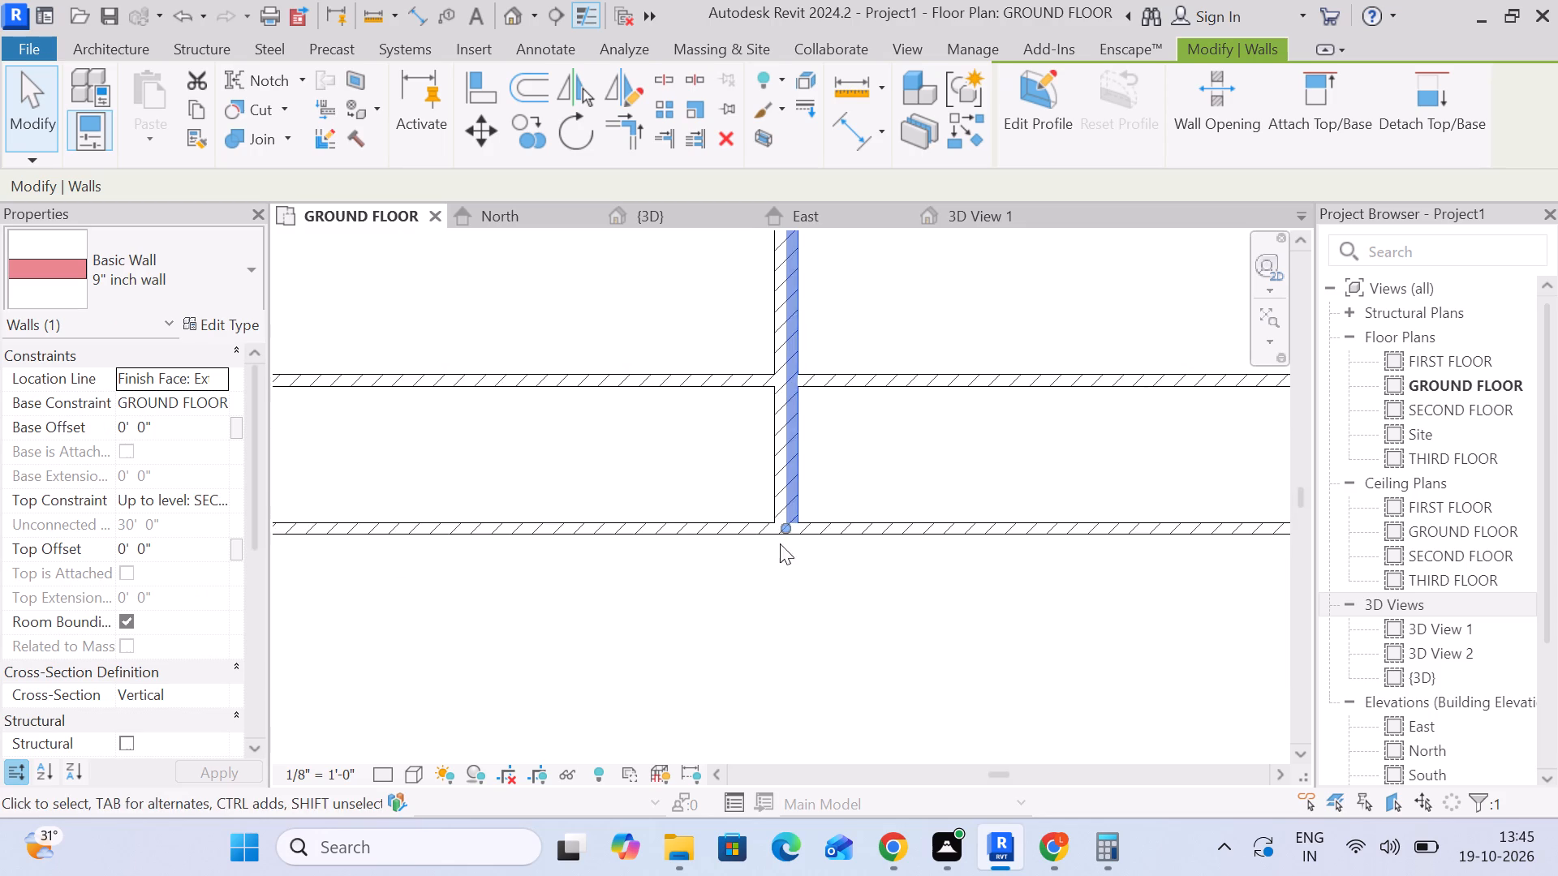
pyautogui.scroll(3, 789, 525)
pyautogui.moveTo(785, 526); pyautogui.dragTo(813, 330)
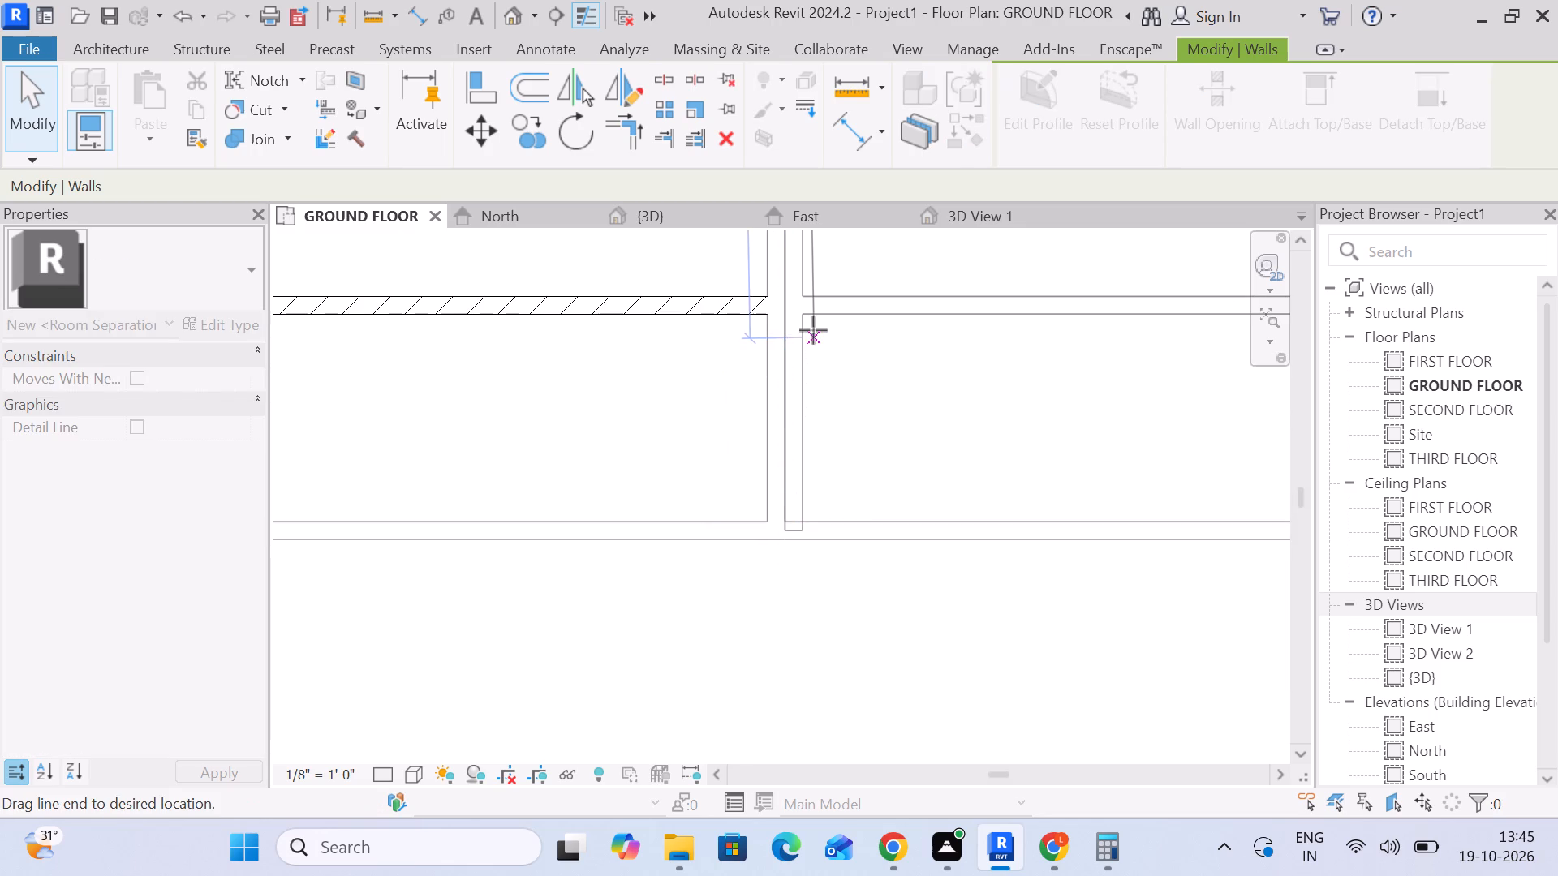
pyautogui.moveTo(813, 330); pyautogui.dragTo(786, 315)
pyautogui.click(863, 454)
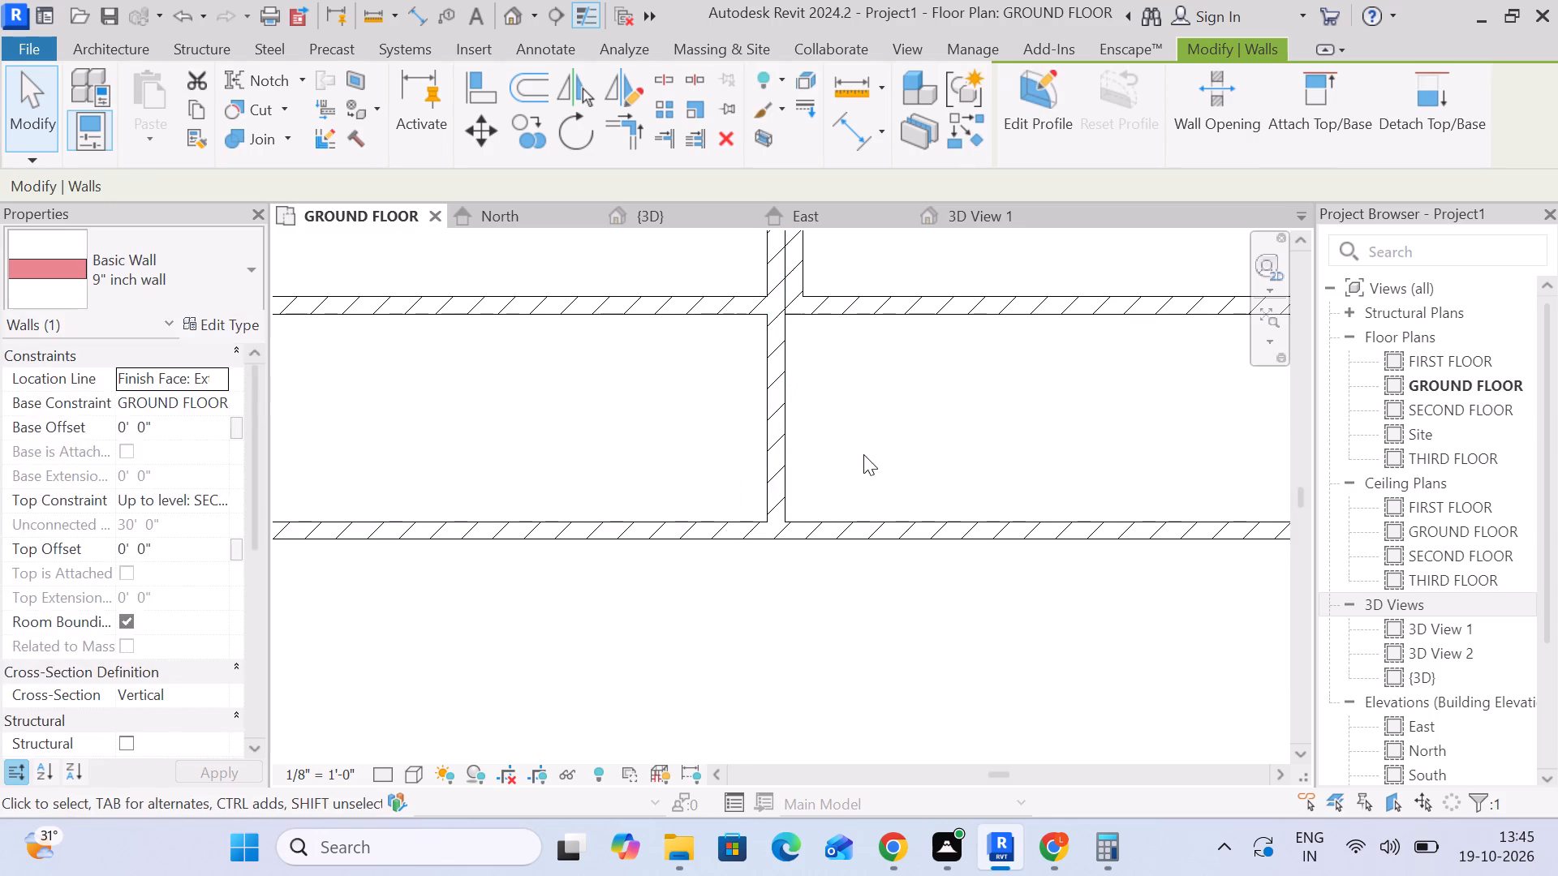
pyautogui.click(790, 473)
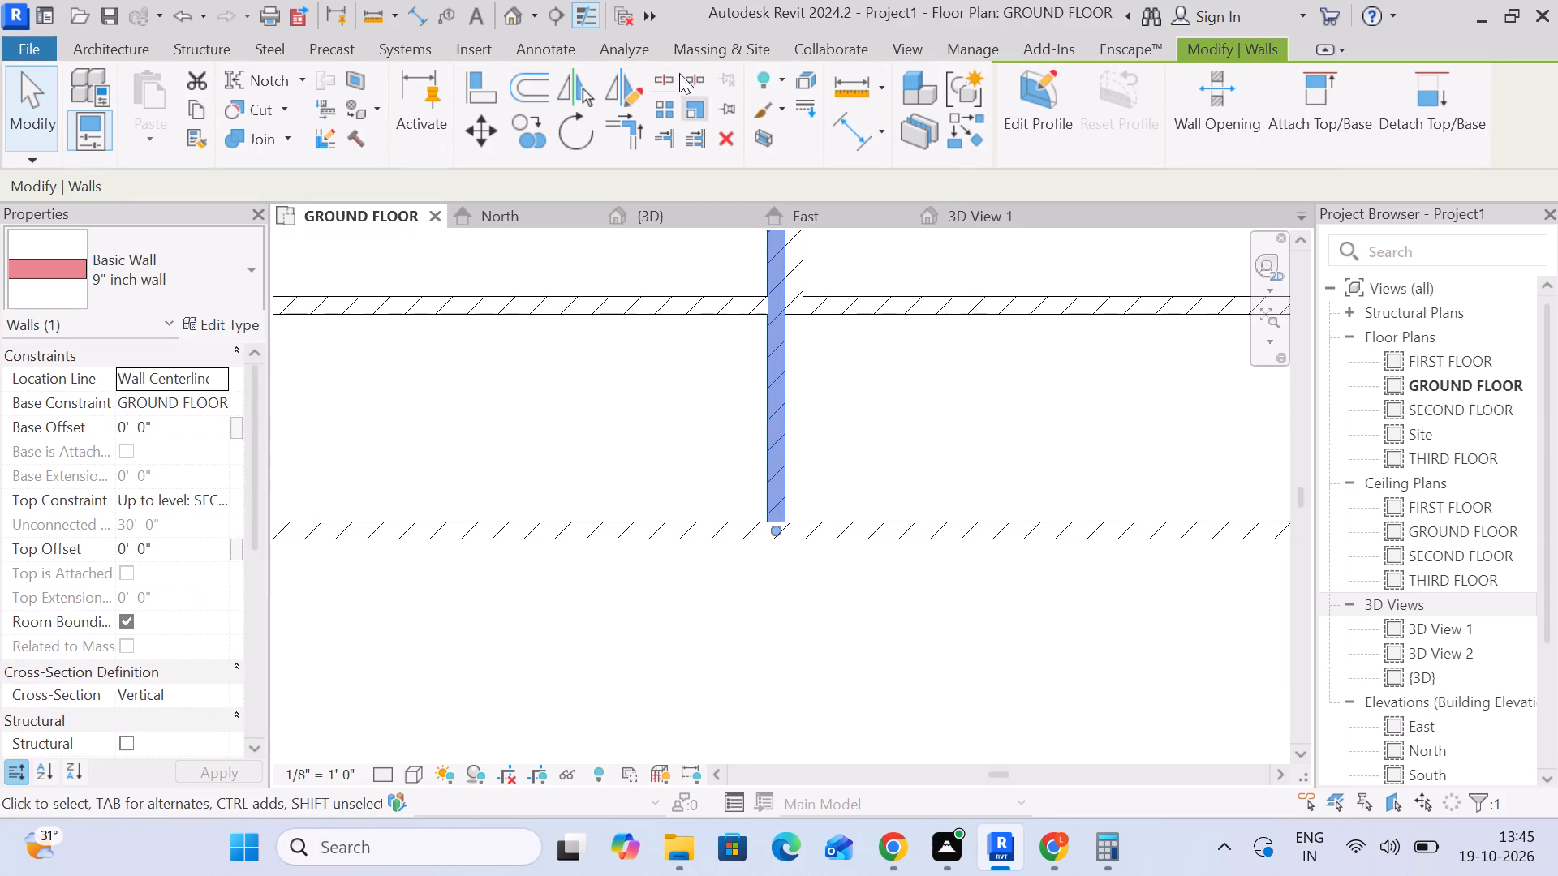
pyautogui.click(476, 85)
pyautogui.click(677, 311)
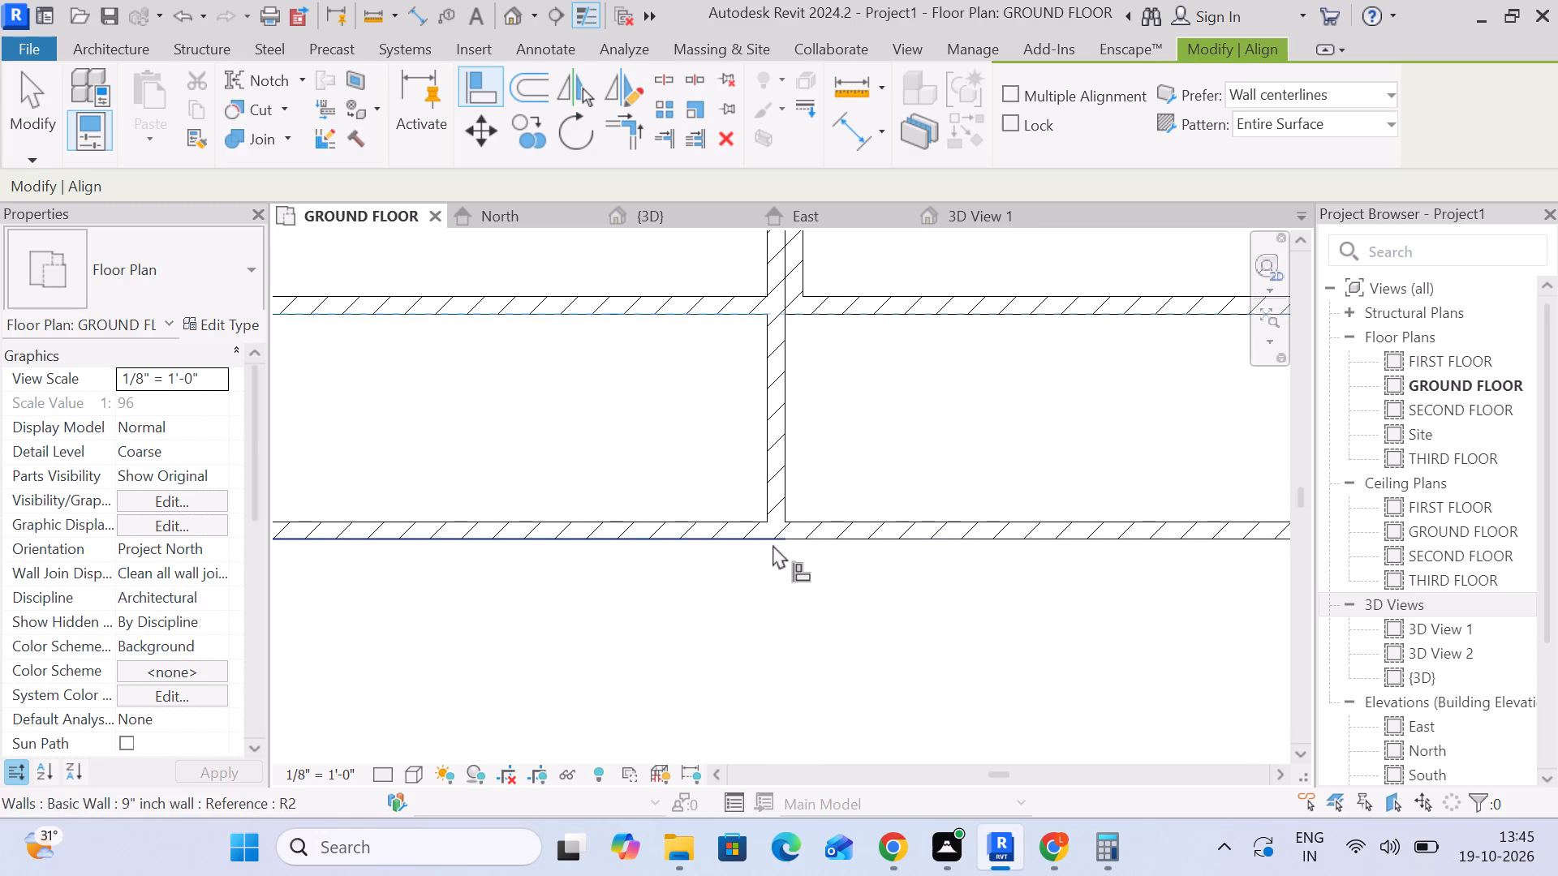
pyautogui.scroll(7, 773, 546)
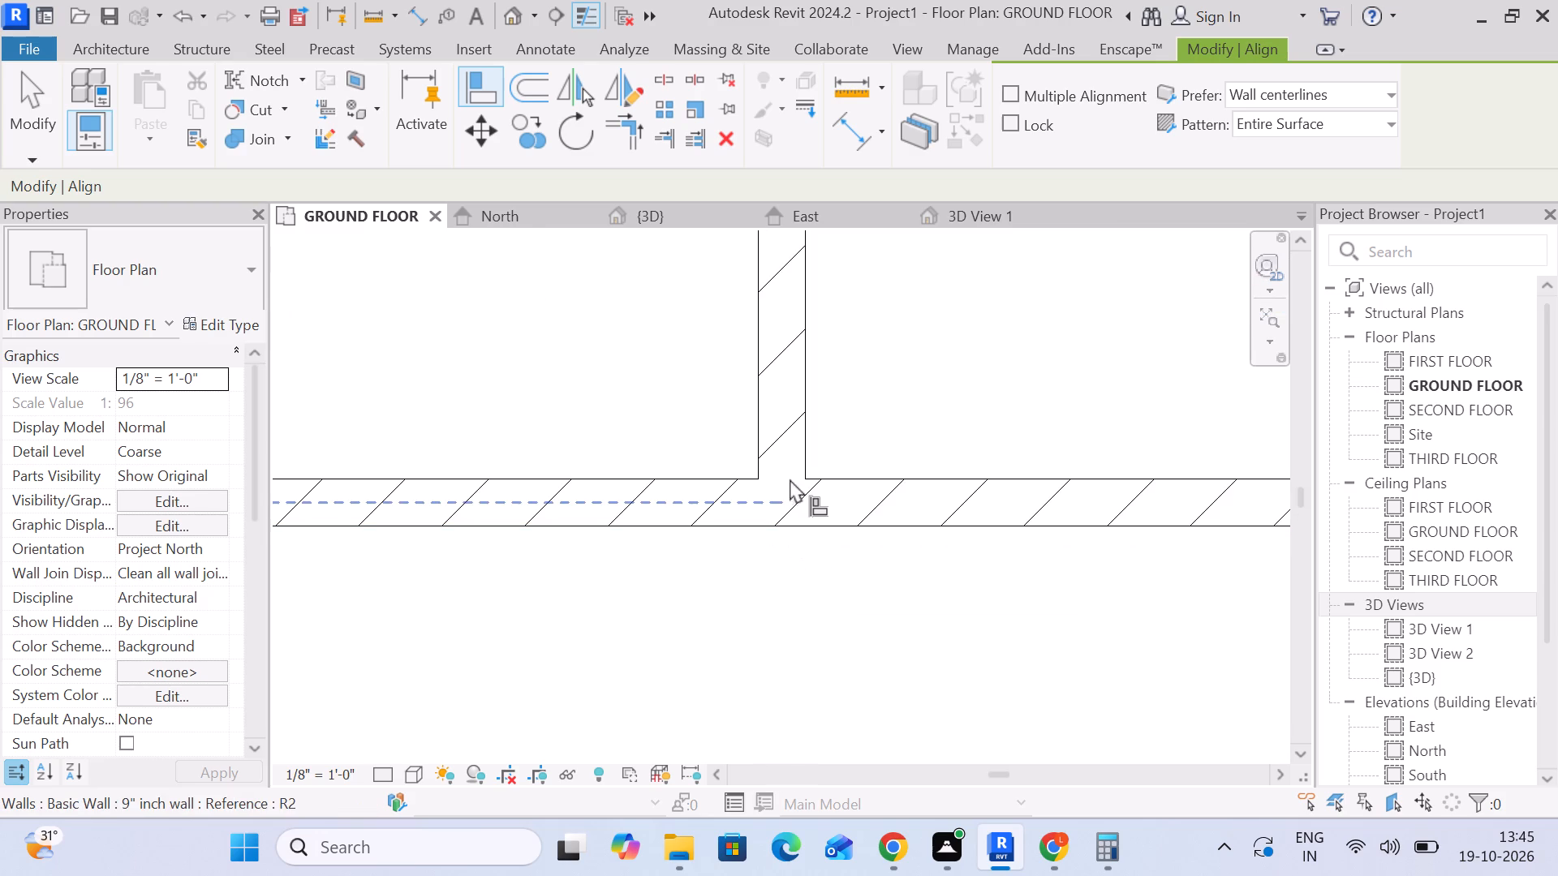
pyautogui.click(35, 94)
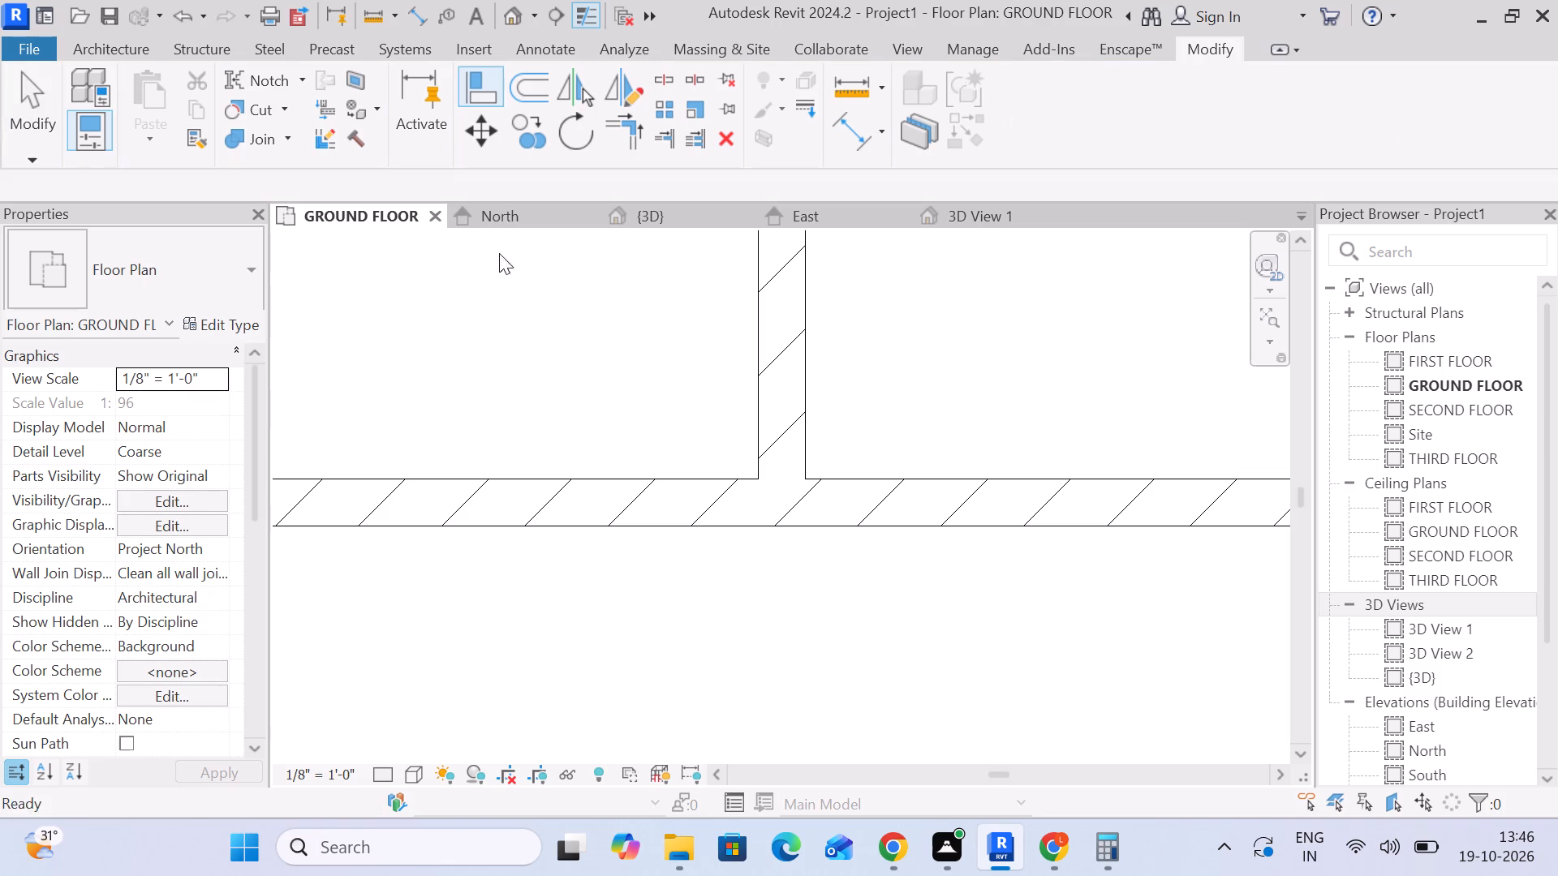
# Shorten the western leaf of the double vertical wall so its south end stops at the same horizontal wall.
pyautogui.click(785, 380)
pyautogui.scroll(-7, 779, 373)
pyautogui.moveTo(777, 406); pyautogui.dragTo(743, 617, button='middle')
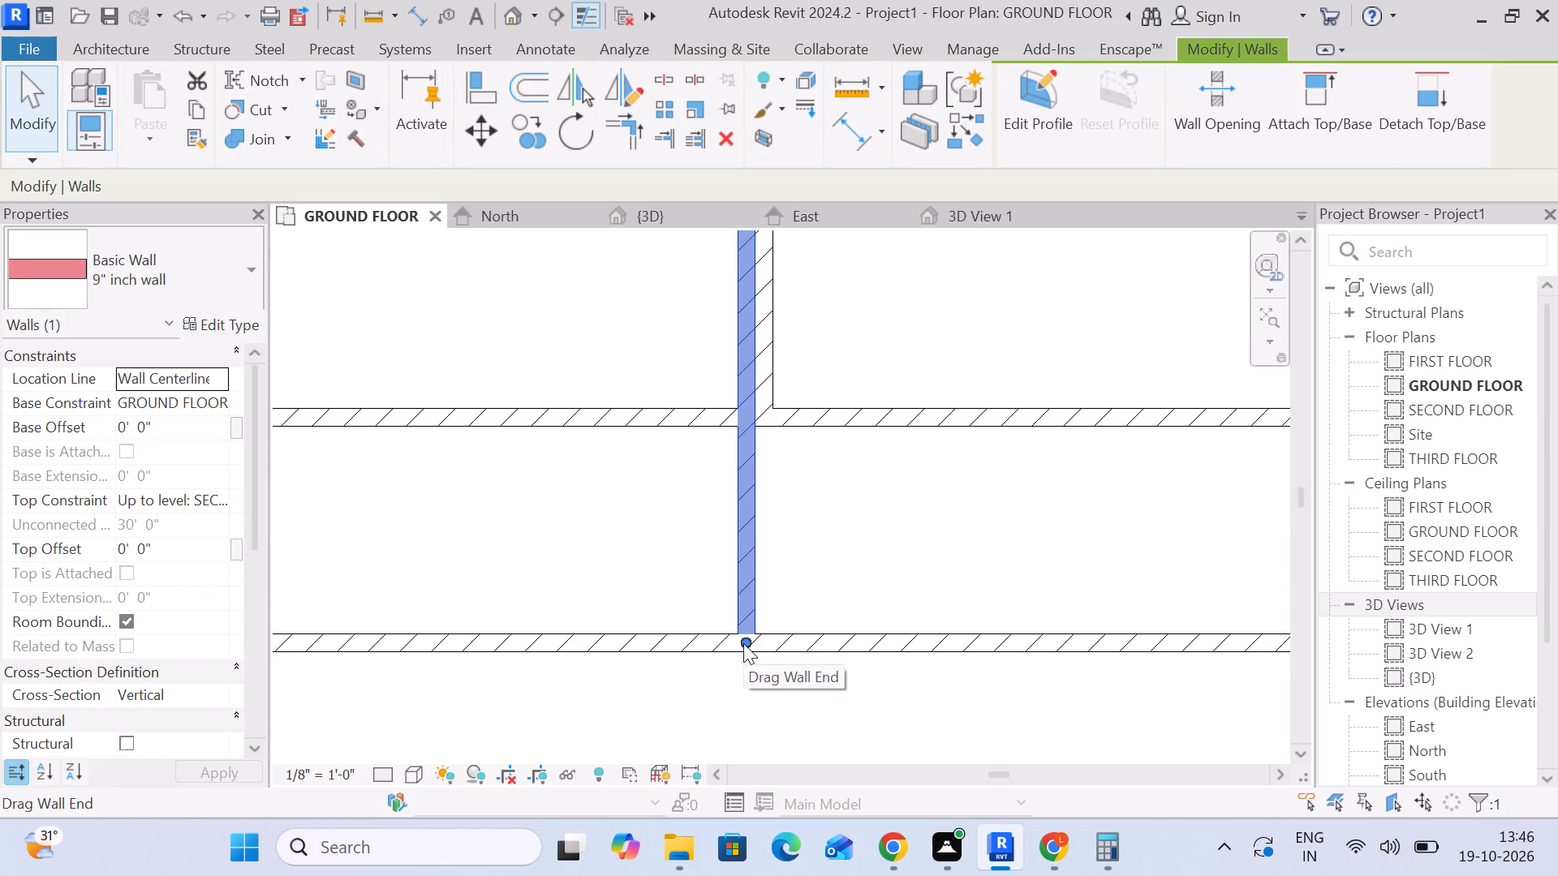
pyautogui.moveTo(743, 643); pyautogui.dragTo(750, 426)
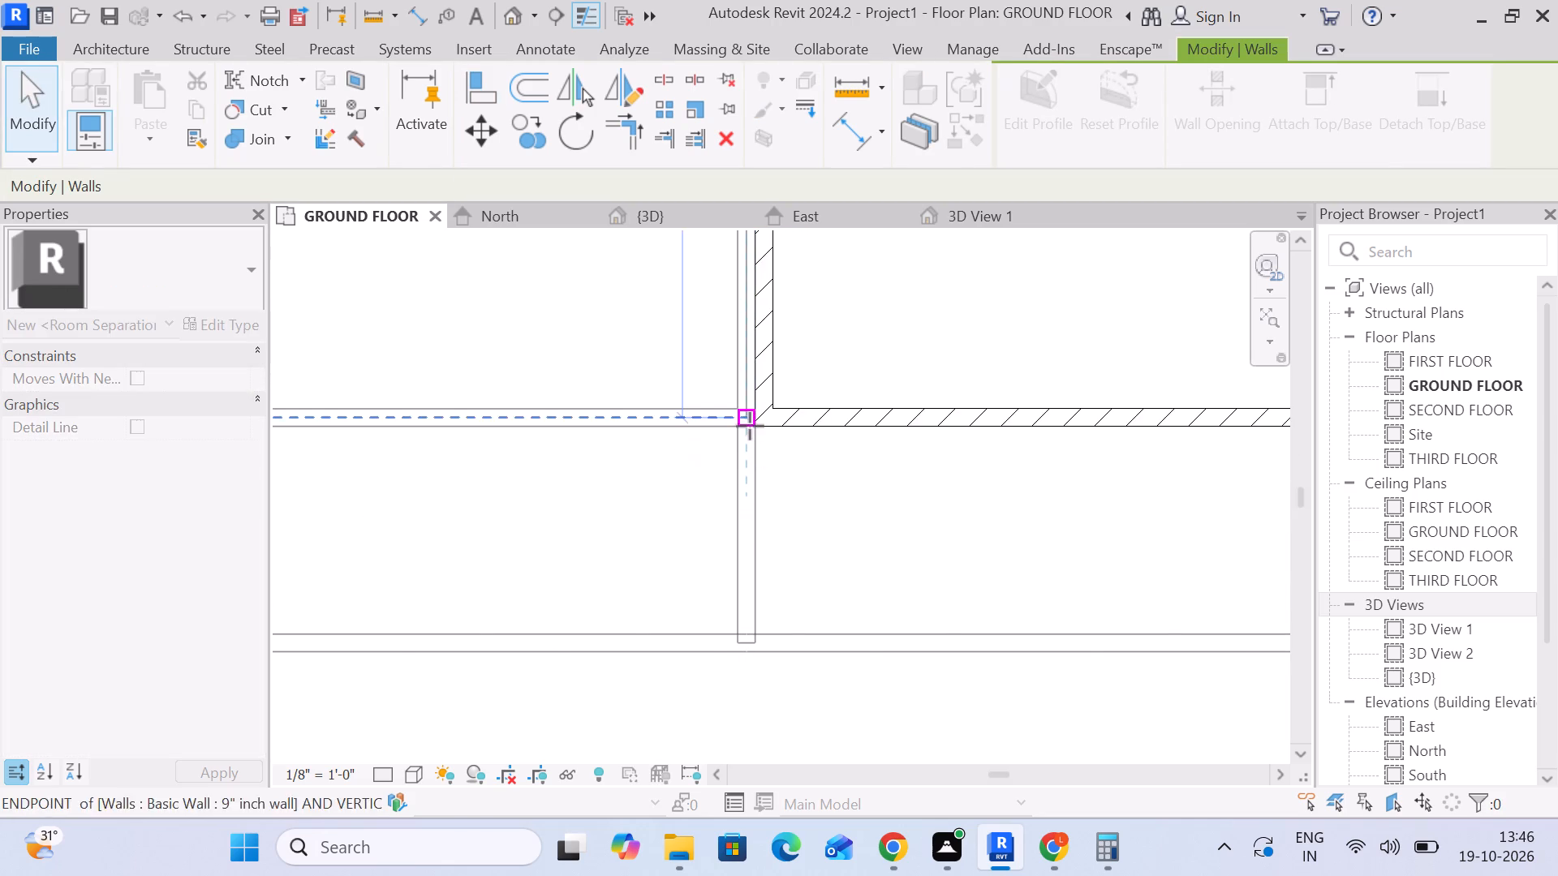
pyautogui.moveTo(750, 426); pyautogui.dragTo(749, 426)
pyautogui.scroll(8, 749, 427)
pyautogui.moveTo(740, 395); pyautogui.dragTo(743, 419)
pyautogui.click(802, 505)
# Move the large southeast room's north wall so its spacing from the new horizontal wall along the corridor is 80'.
pyautogui.scroll(-11, 803, 506)
pyautogui.moveTo(707, 539); pyautogui.dragTo(668, 516, button='middle')
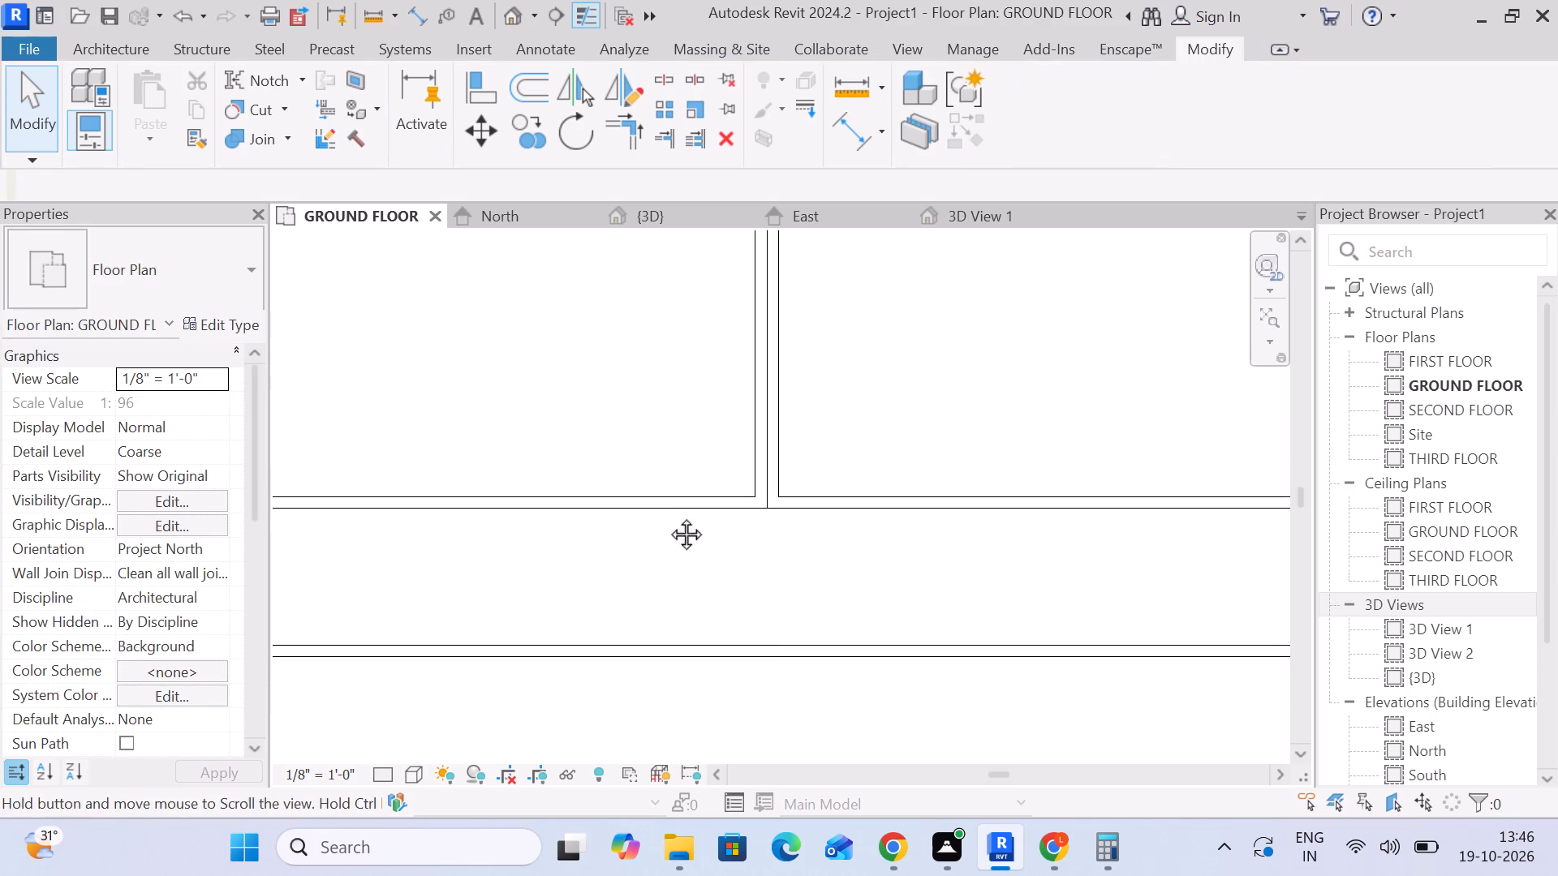
pyautogui.moveTo(668, 516); pyautogui.dragTo(654, 508, button='middle')
pyautogui.scroll(-4, 656, 488)
pyautogui.moveTo(691, 522); pyautogui.dragTo(638, 433, button='middle')
pyautogui.scroll(-8, 655, 421)
pyautogui.scroll(1, 664, 438)
pyautogui.moveTo(664, 438); pyautogui.dragTo(764, 466, button='middle')
pyautogui.scroll(1, 764, 466)
pyautogui.moveTo(774, 474); pyautogui.dragTo(786, 631, button='middle')
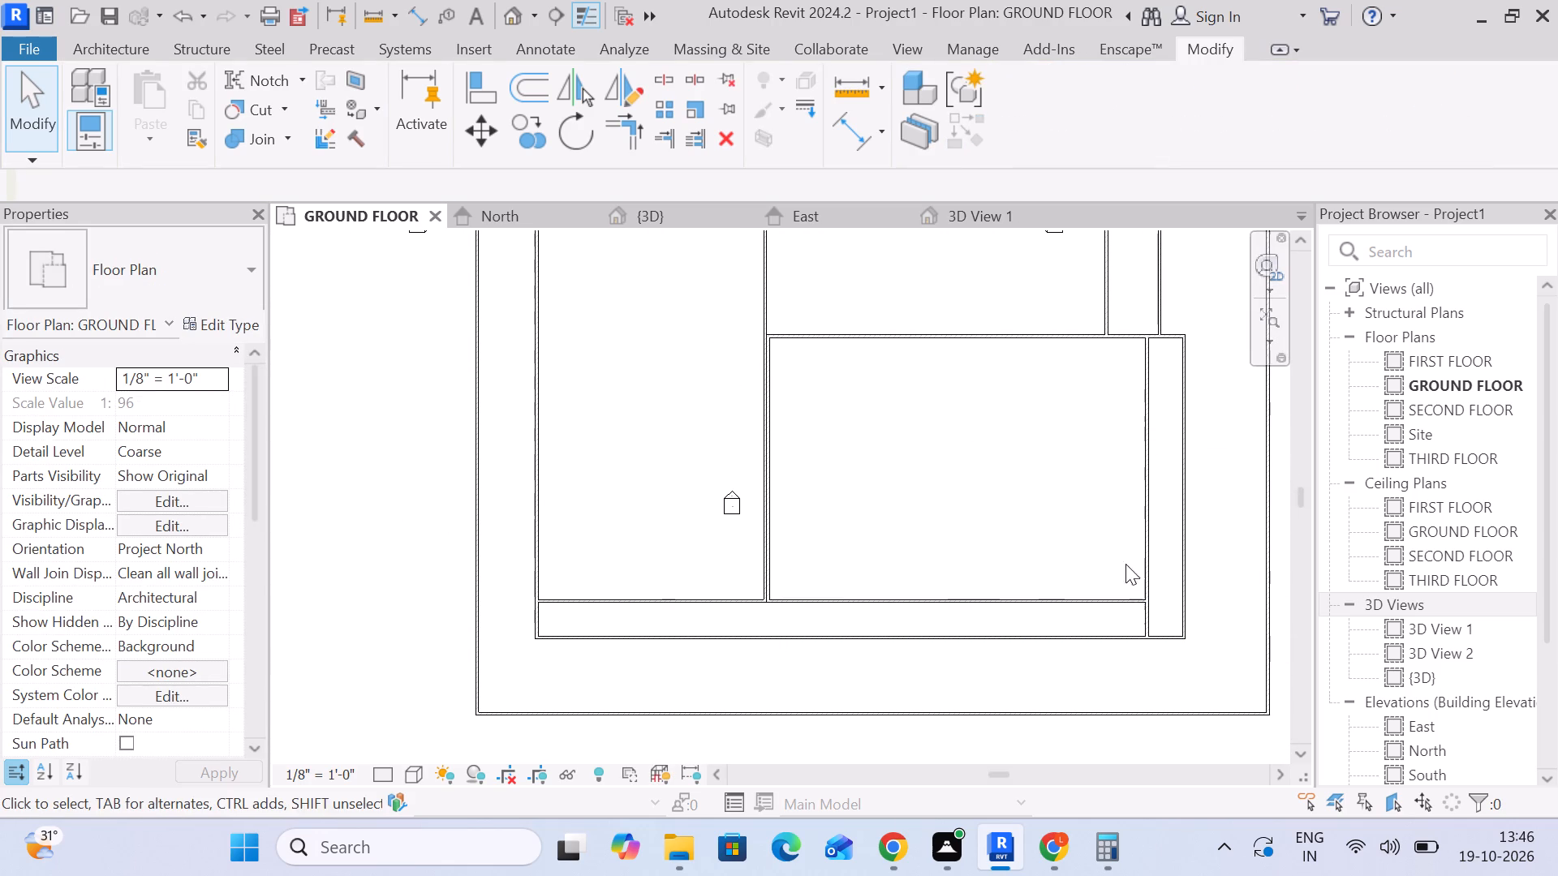
pyautogui.click(1117, 600)
pyautogui.moveTo(1146, 519); pyautogui.dragTo(943, 467, button='middle')
pyautogui.scroll(2, 1018, 417)
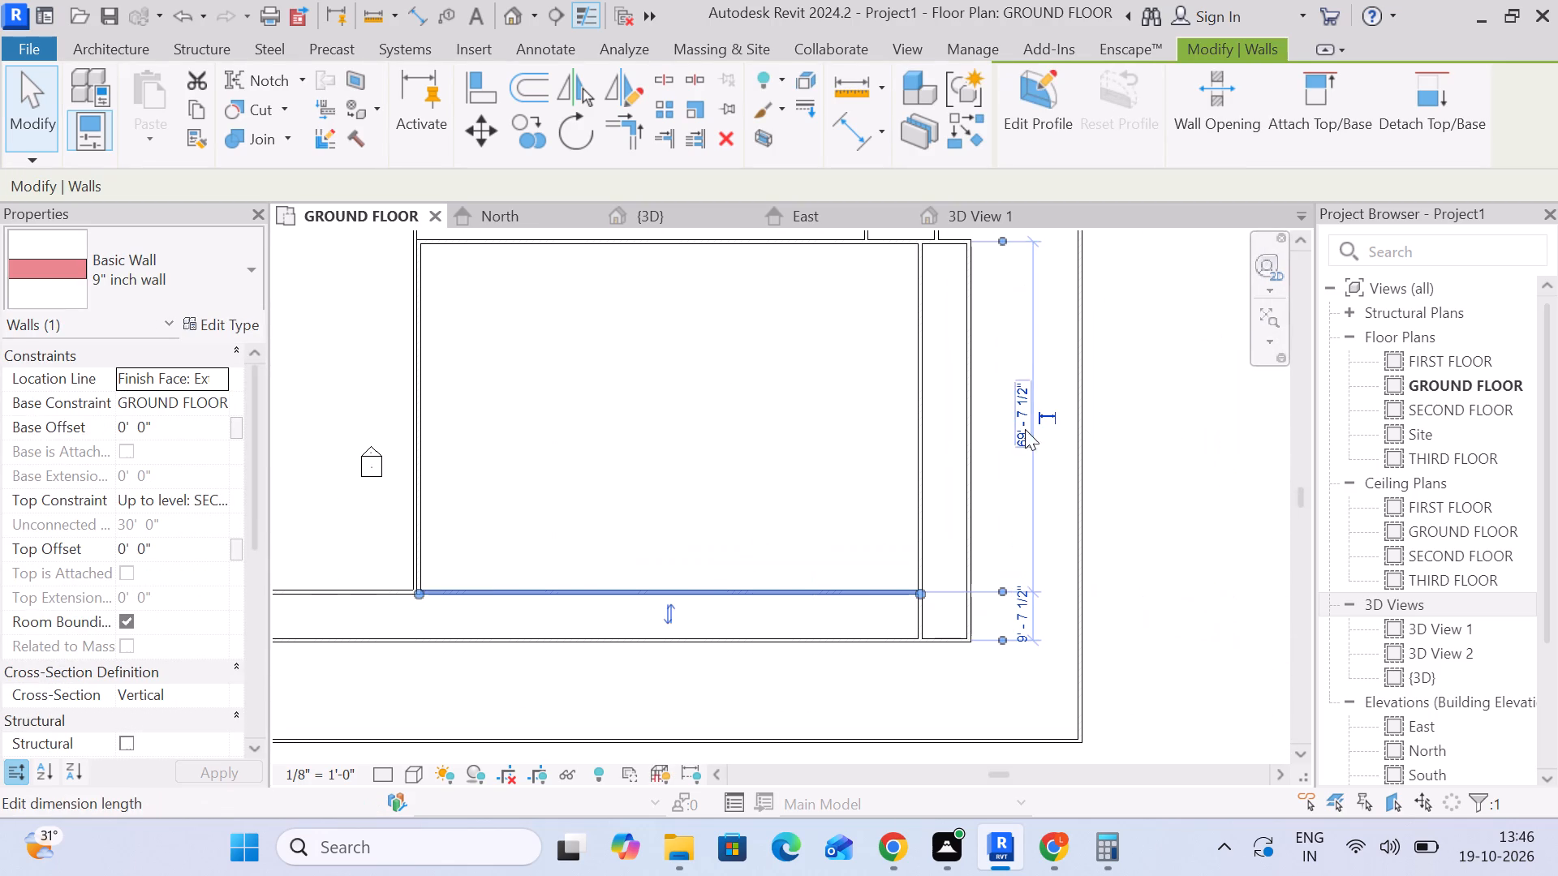
pyautogui.click(811, 235)
pyautogui.moveTo(824, 298); pyautogui.dragTo(840, 470, button='middle')
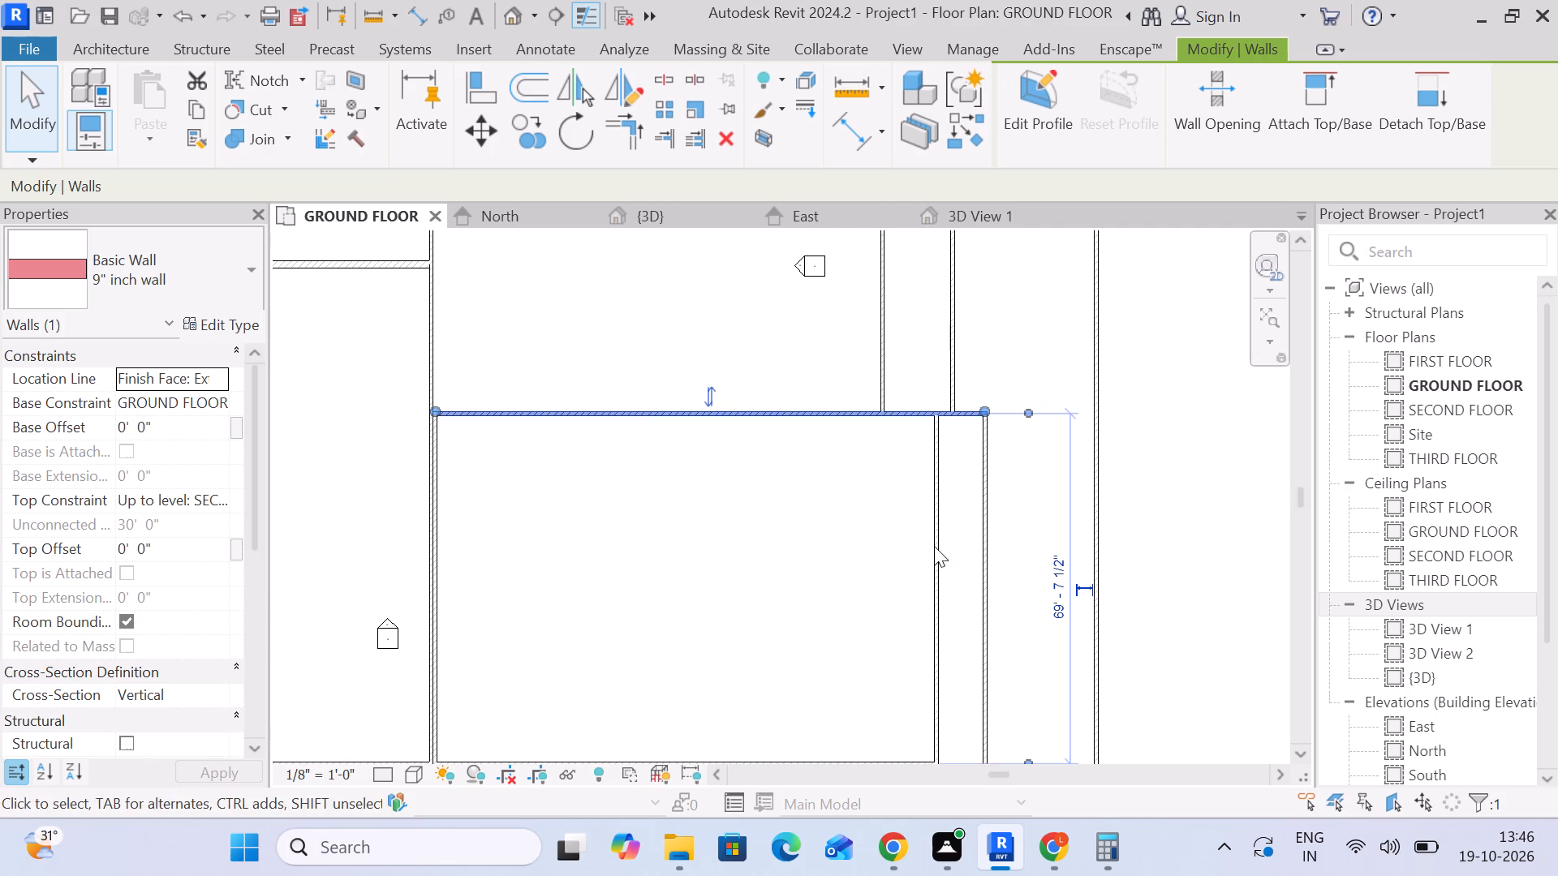
pyautogui.click(1065, 617)
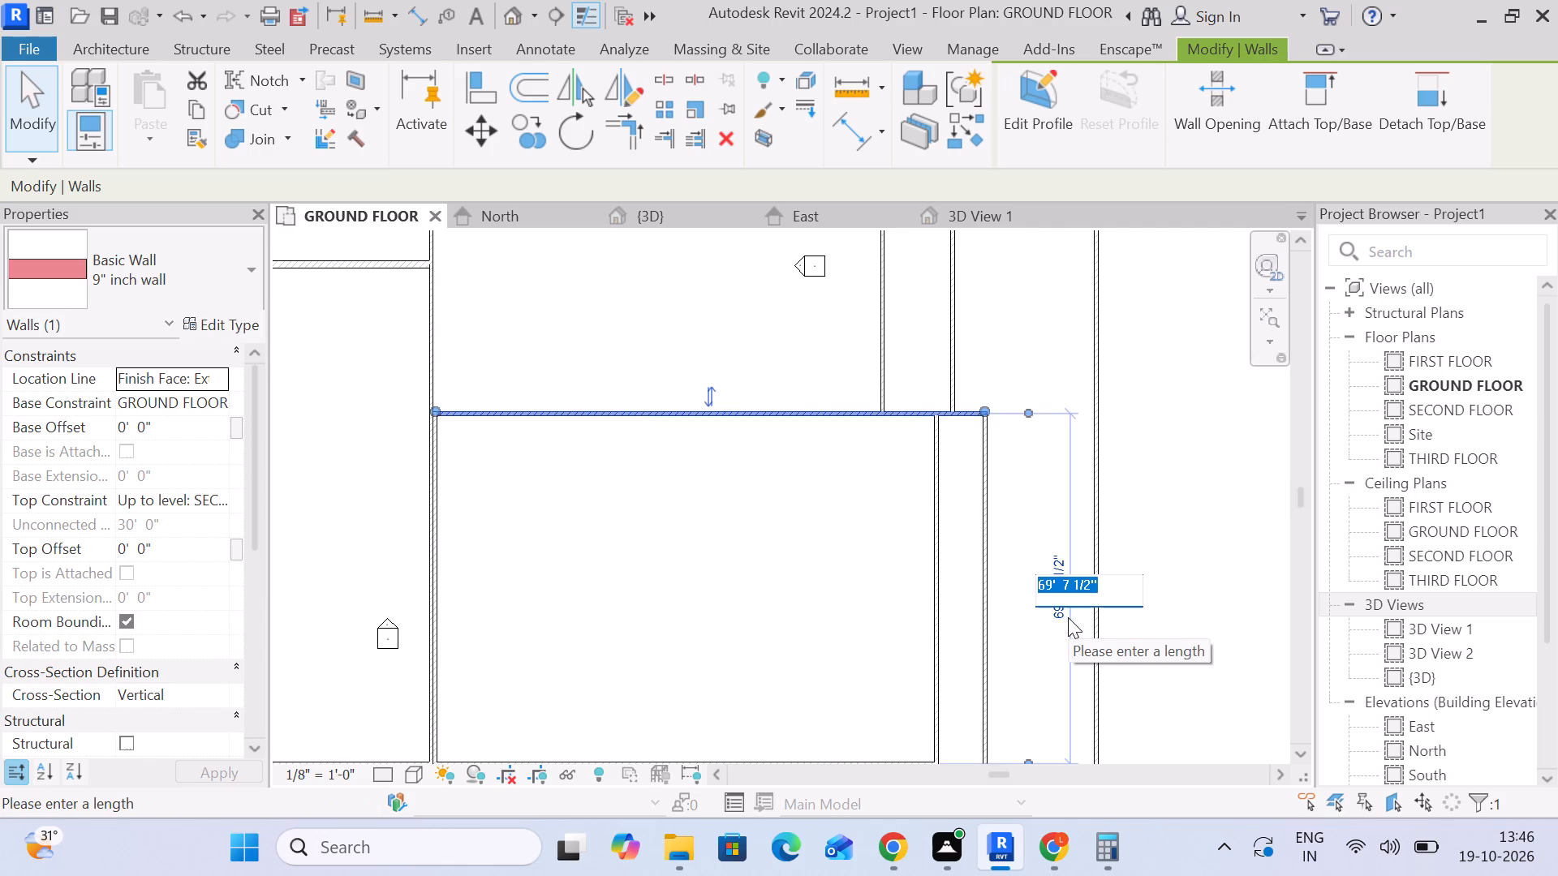
pyautogui.write("80'")
pyautogui.press('Return')
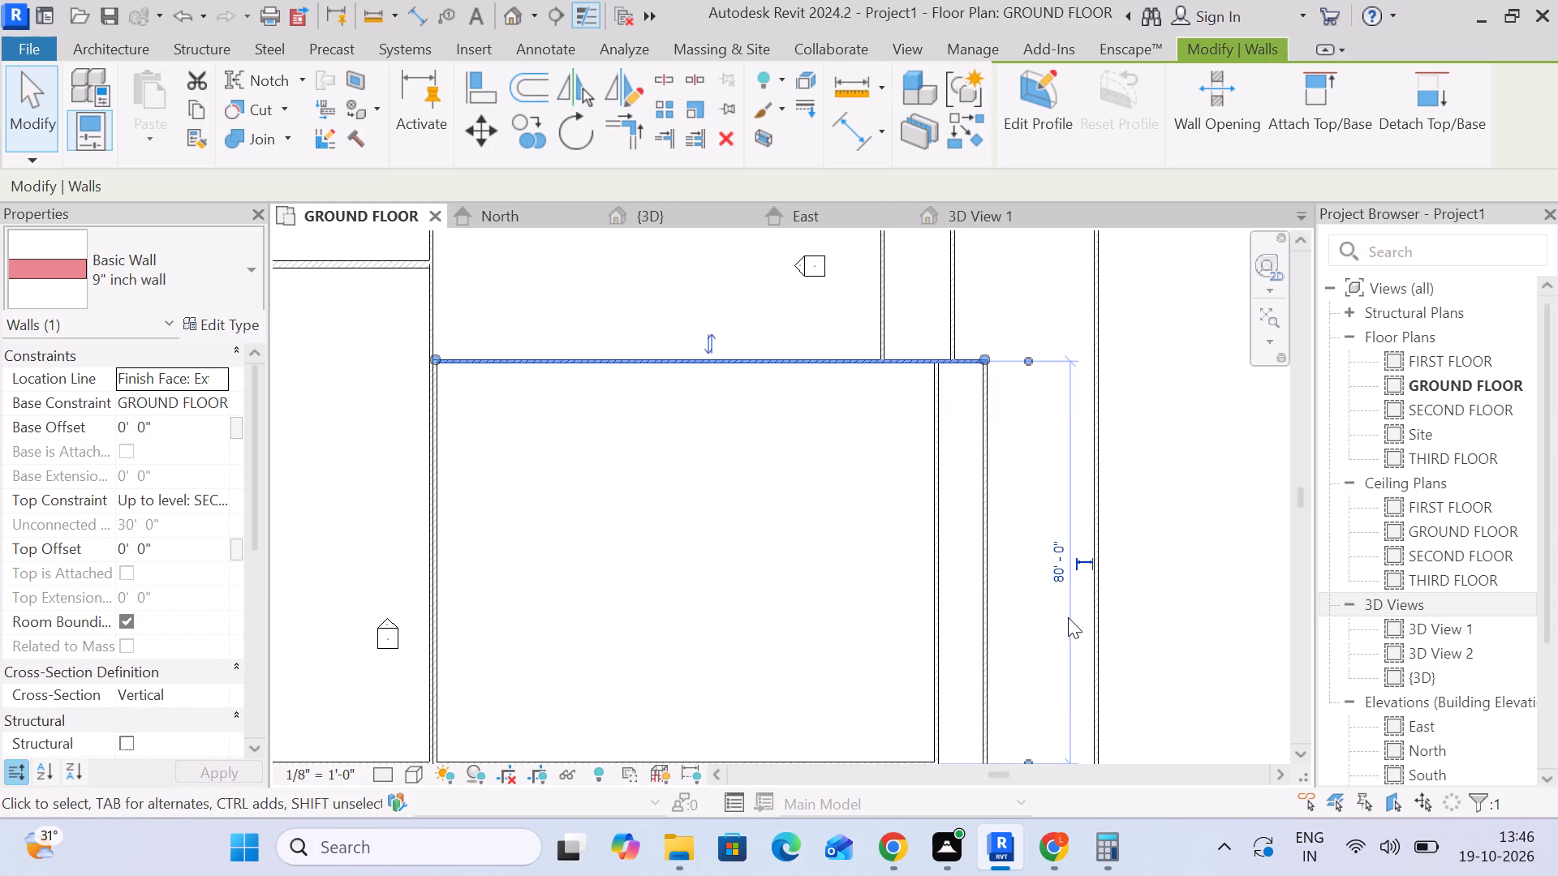
pyautogui.scroll(-4, 1117, 588)
pyautogui.click(1213, 504)
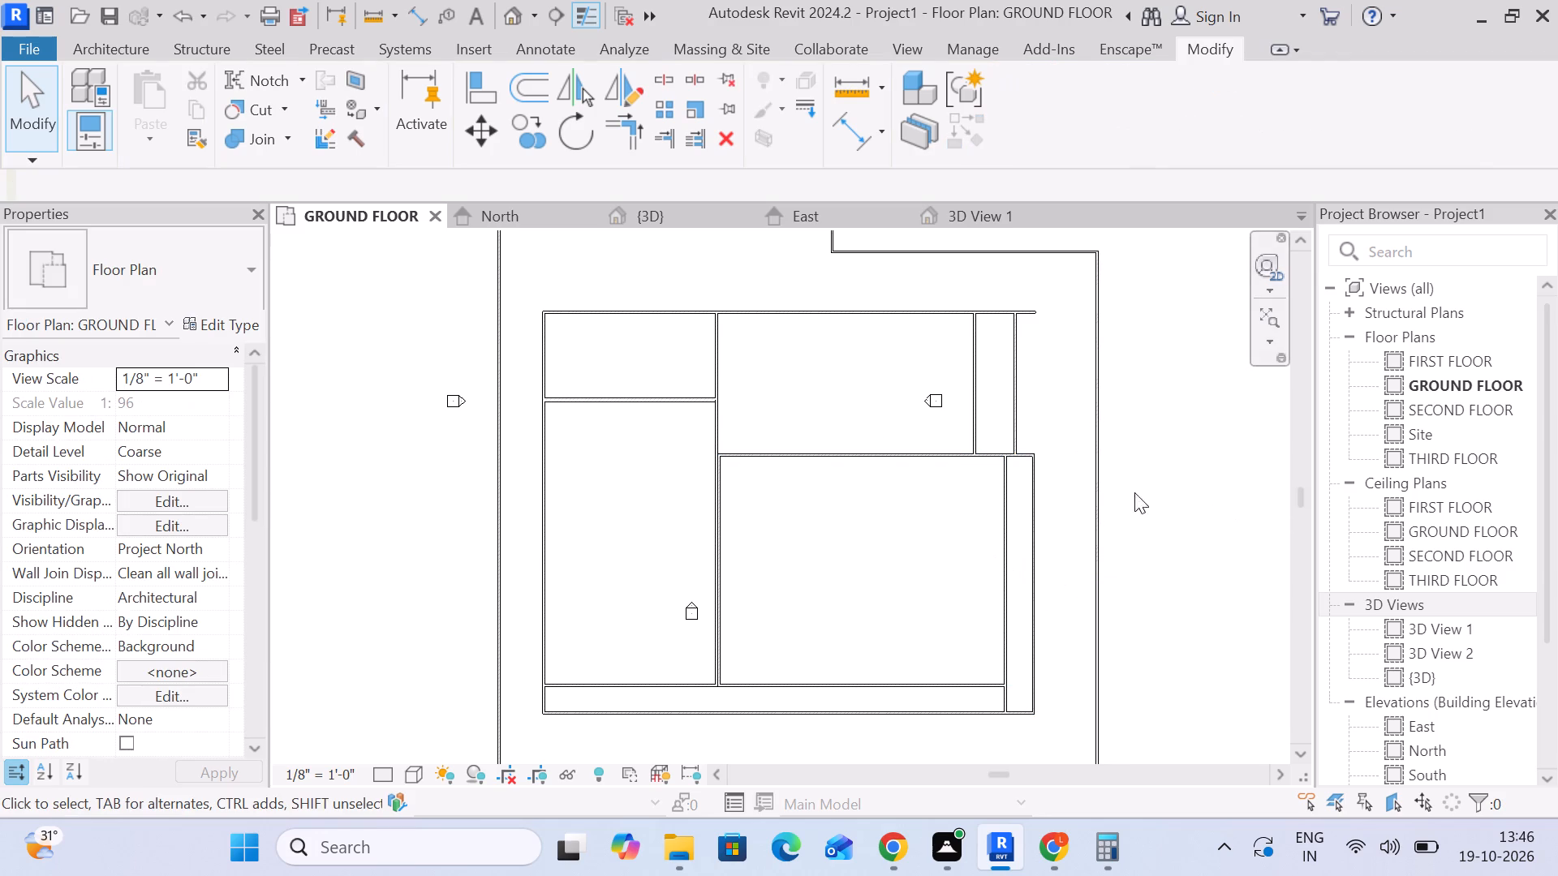
# Examine the layout of the northern rooms and the walls around the moved horizontal wall.
pyautogui.scroll(3, 932, 414)
pyautogui.moveTo(931, 398); pyautogui.dragTo(896, 348, button='middle')
pyautogui.scroll(-2, 887, 332)
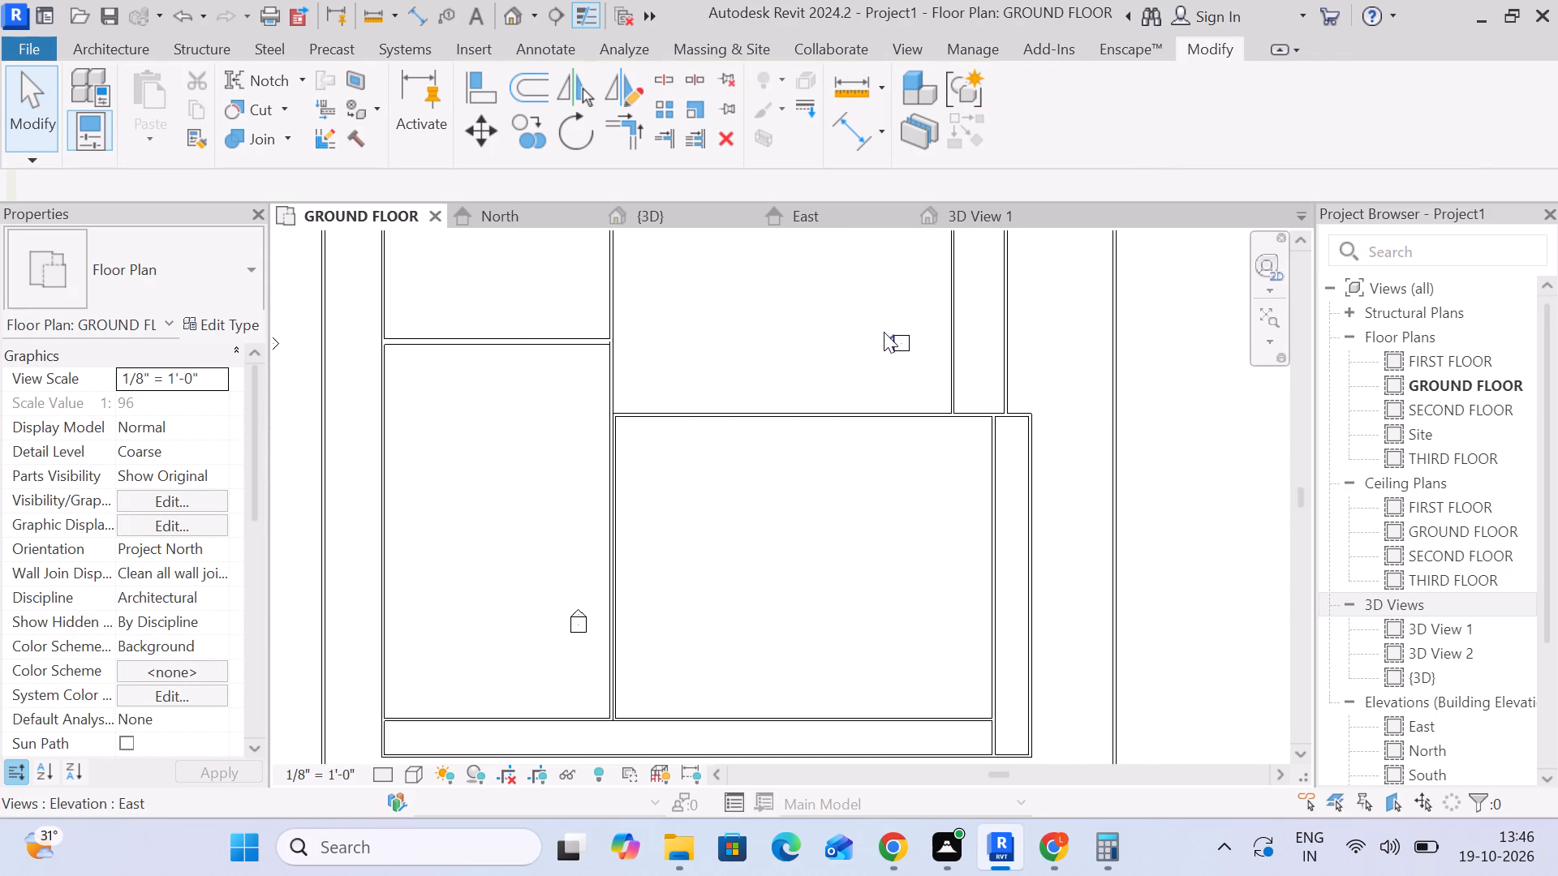
pyautogui.moveTo(883, 332); pyautogui.dragTo(897, 455, button='middle')
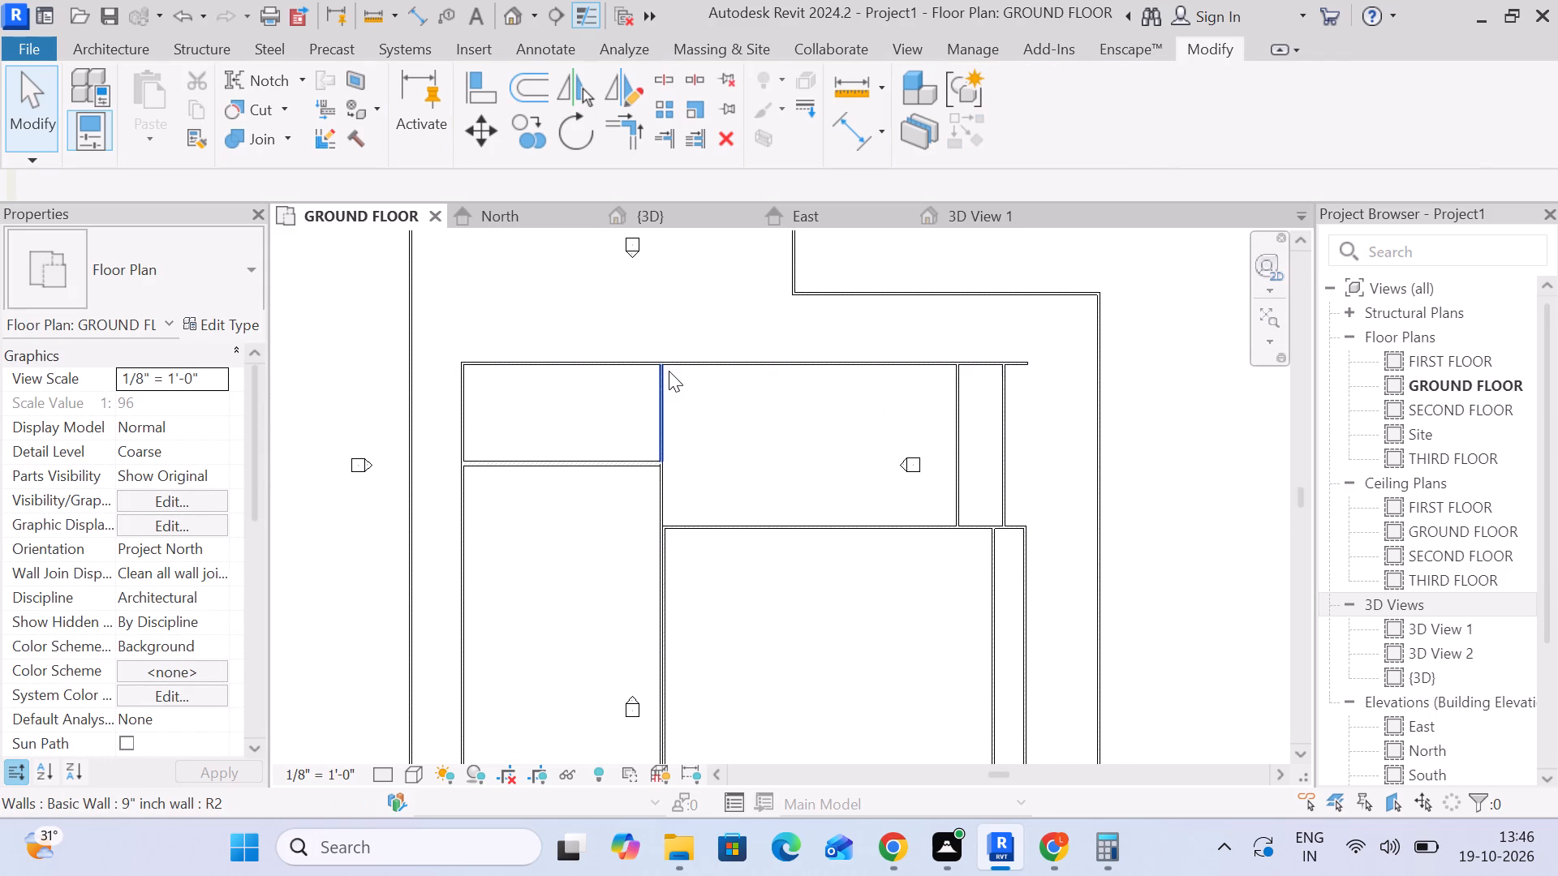
pyautogui.scroll(2, 667, 369)
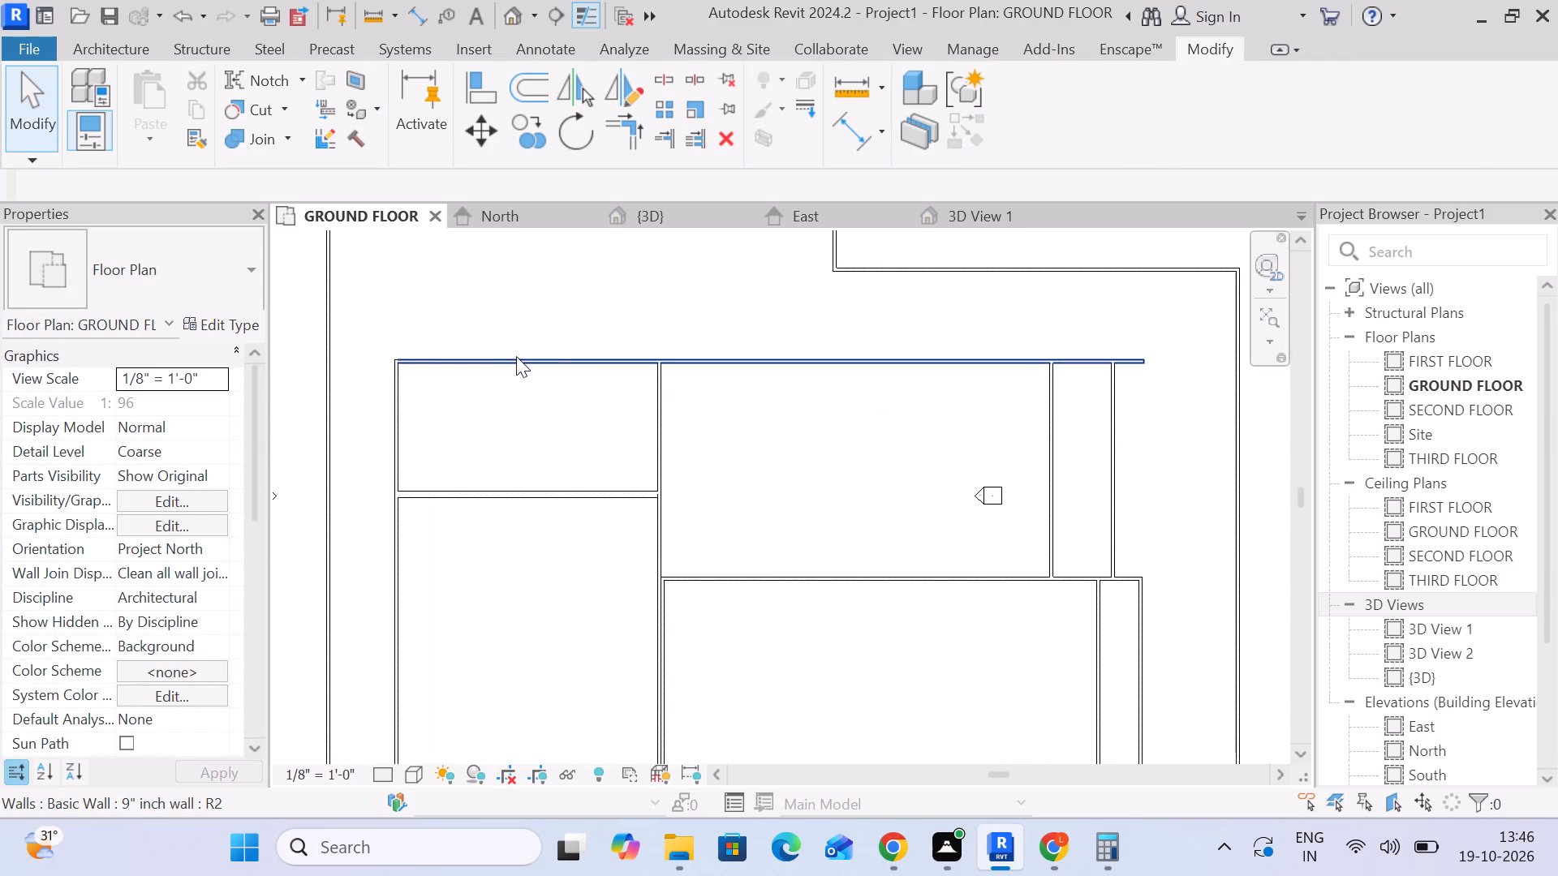
pyautogui.scroll(3, 665, 351)
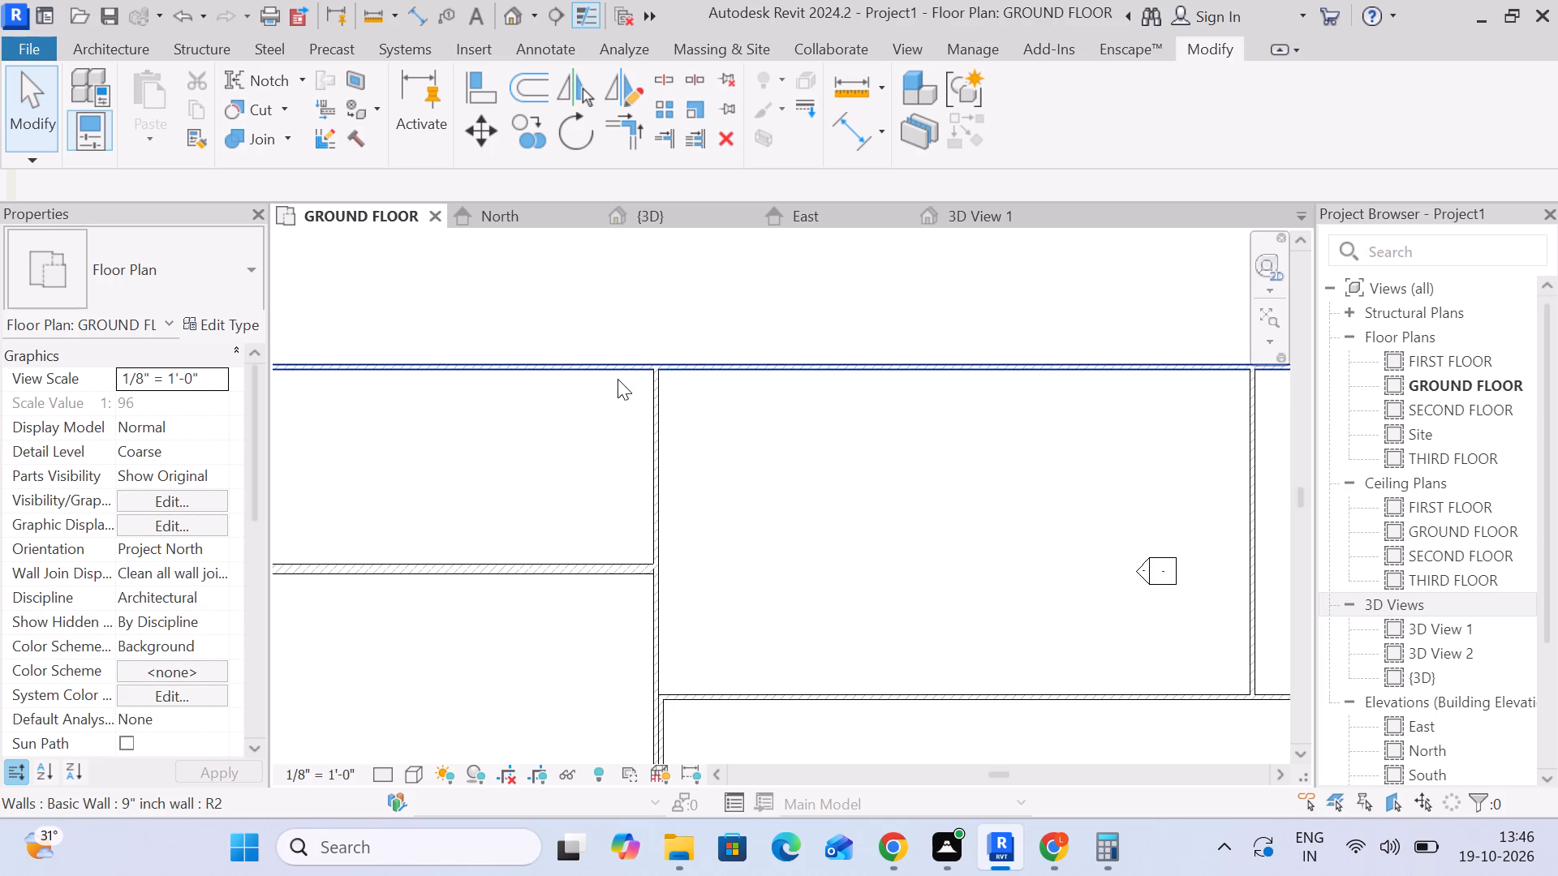
pyautogui.moveTo(615, 379); pyautogui.dragTo(746, 371, button='middle')
pyautogui.scroll(-3, 749, 367)
pyautogui.moveTo(848, 401); pyautogui.dragTo(859, 369, button='middle')
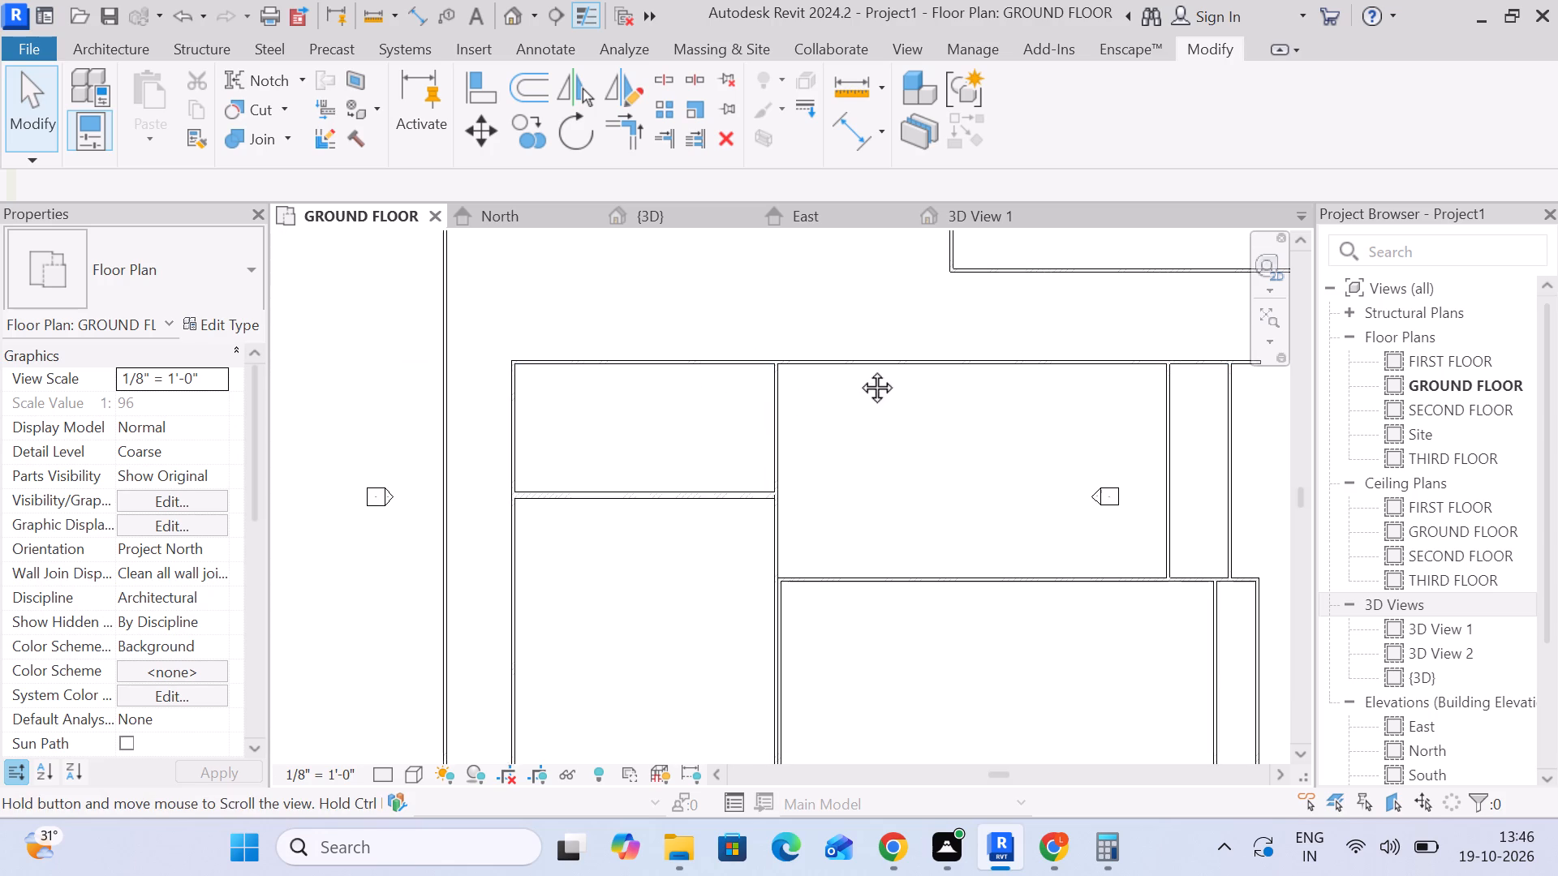
pyautogui.moveTo(859, 369); pyautogui.dragTo(859, 325, button='middle')
pyautogui.moveTo(979, 388); pyautogui.dragTo(953, 396, button='middle')
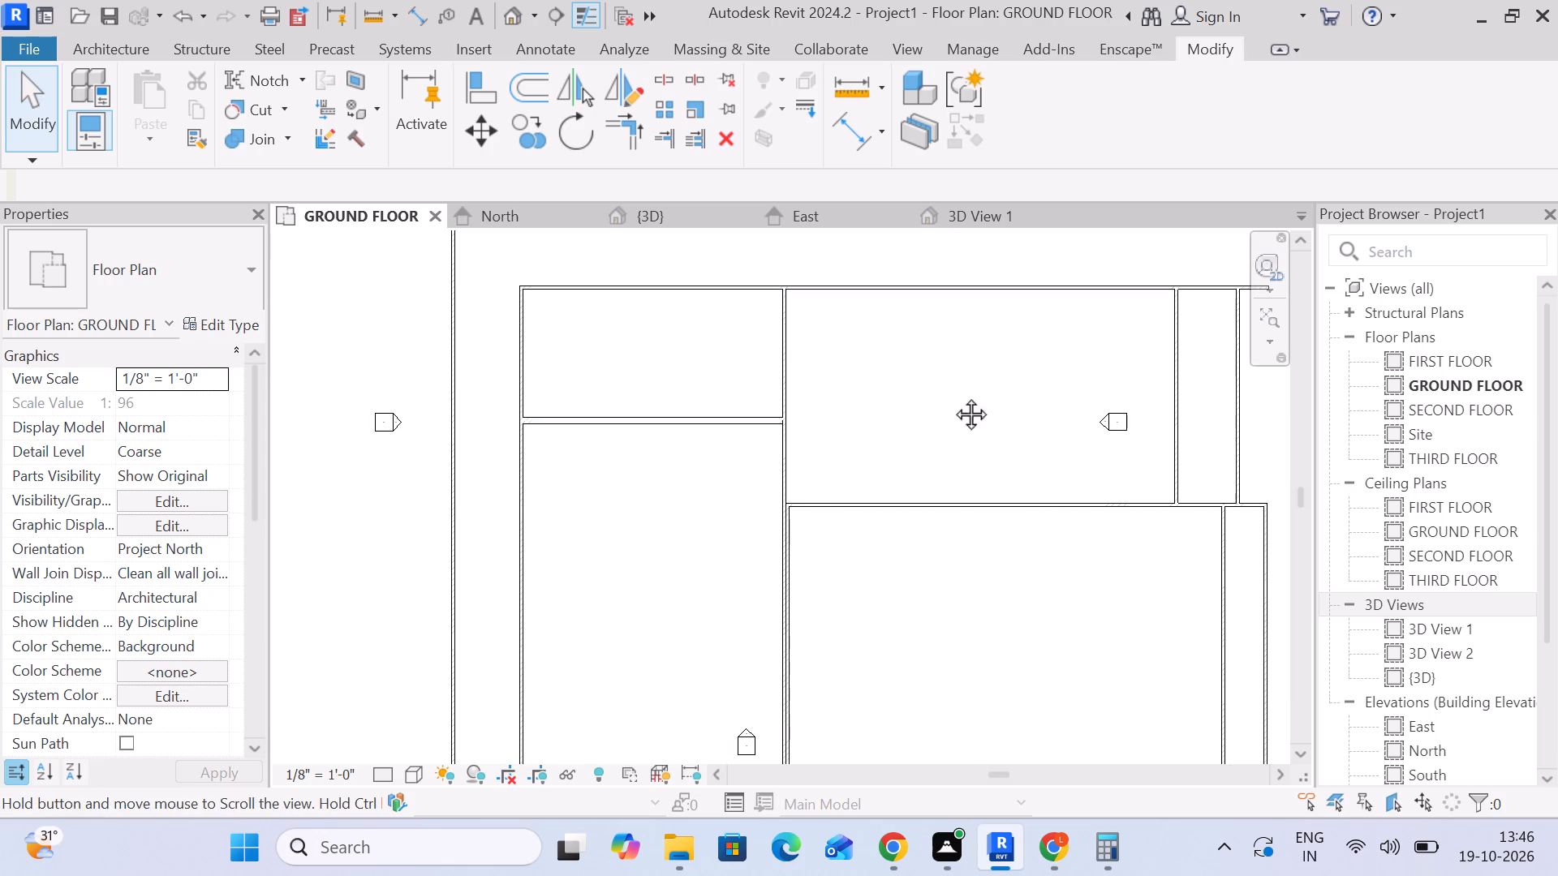
pyautogui.moveTo(953, 396); pyautogui.dragTo(917, 402, button='middle')
pyautogui.scroll(1, 789, 330)
pyautogui.moveTo(789, 329); pyautogui.dragTo(755, 401, button='middle')
pyautogui.scroll(1, 752, 402)
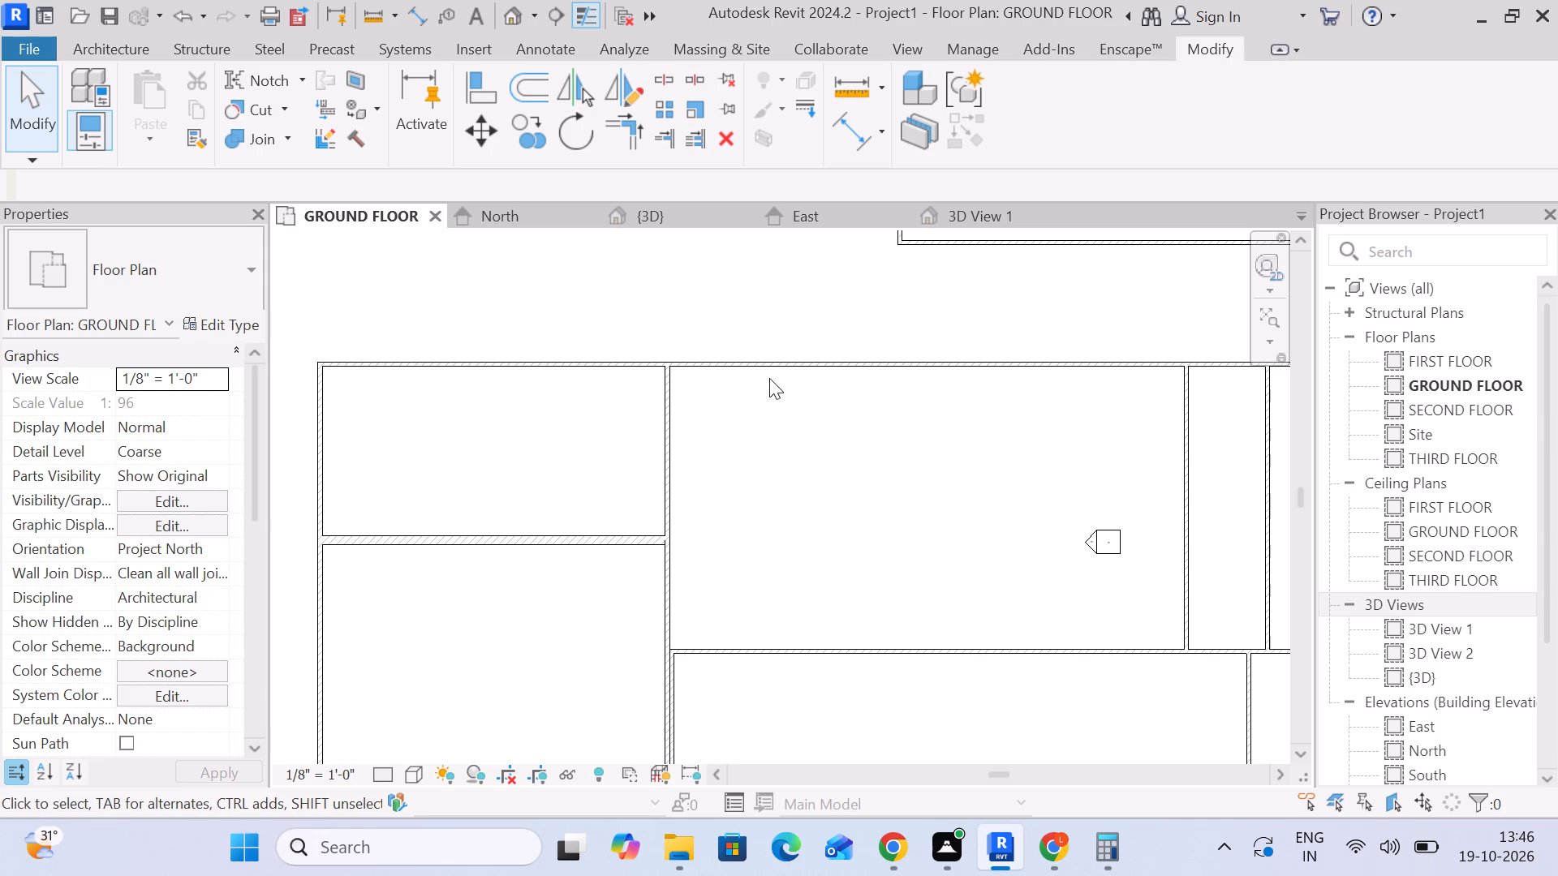
pyautogui.moveTo(1027, 433); pyautogui.dragTo(947, 418, button='middle')
pyautogui.moveTo(994, 487); pyautogui.dragTo(906, 455, button='middle')
# Add an aligned dimension between the facing inner faces of the northernmost building wall and the moved horizontal wall.
pyautogui.click(851, 130)
pyautogui.scroll(4, 732, 336)
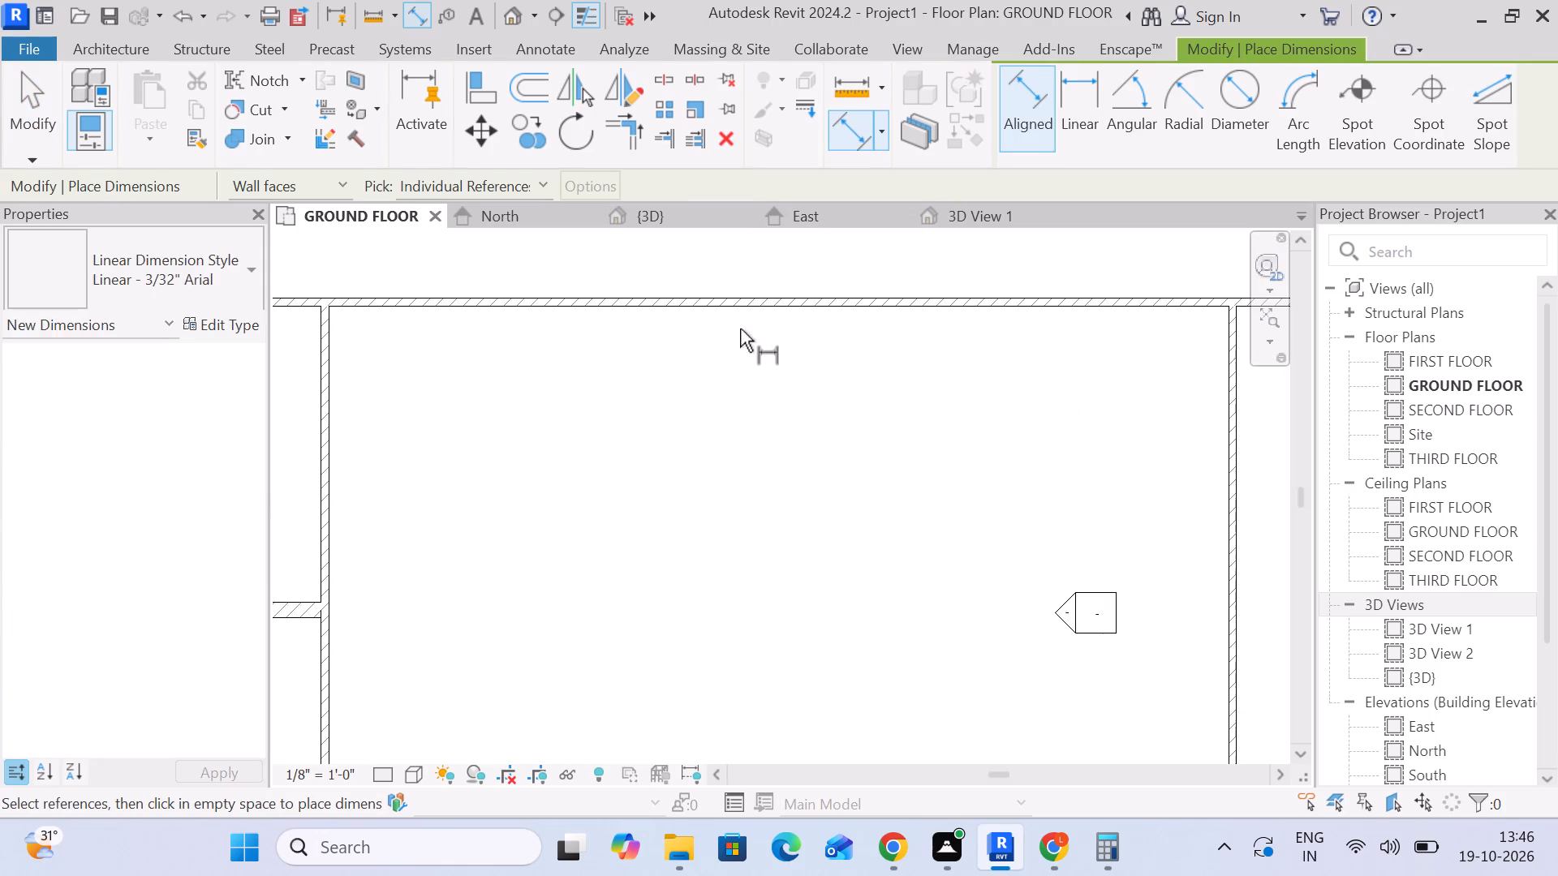
pyautogui.click(747, 307)
pyautogui.scroll(-3, 748, 625)
pyautogui.moveTo(746, 584); pyautogui.dragTo(758, 393, button='middle')
pyautogui.scroll(2, 736, 537)
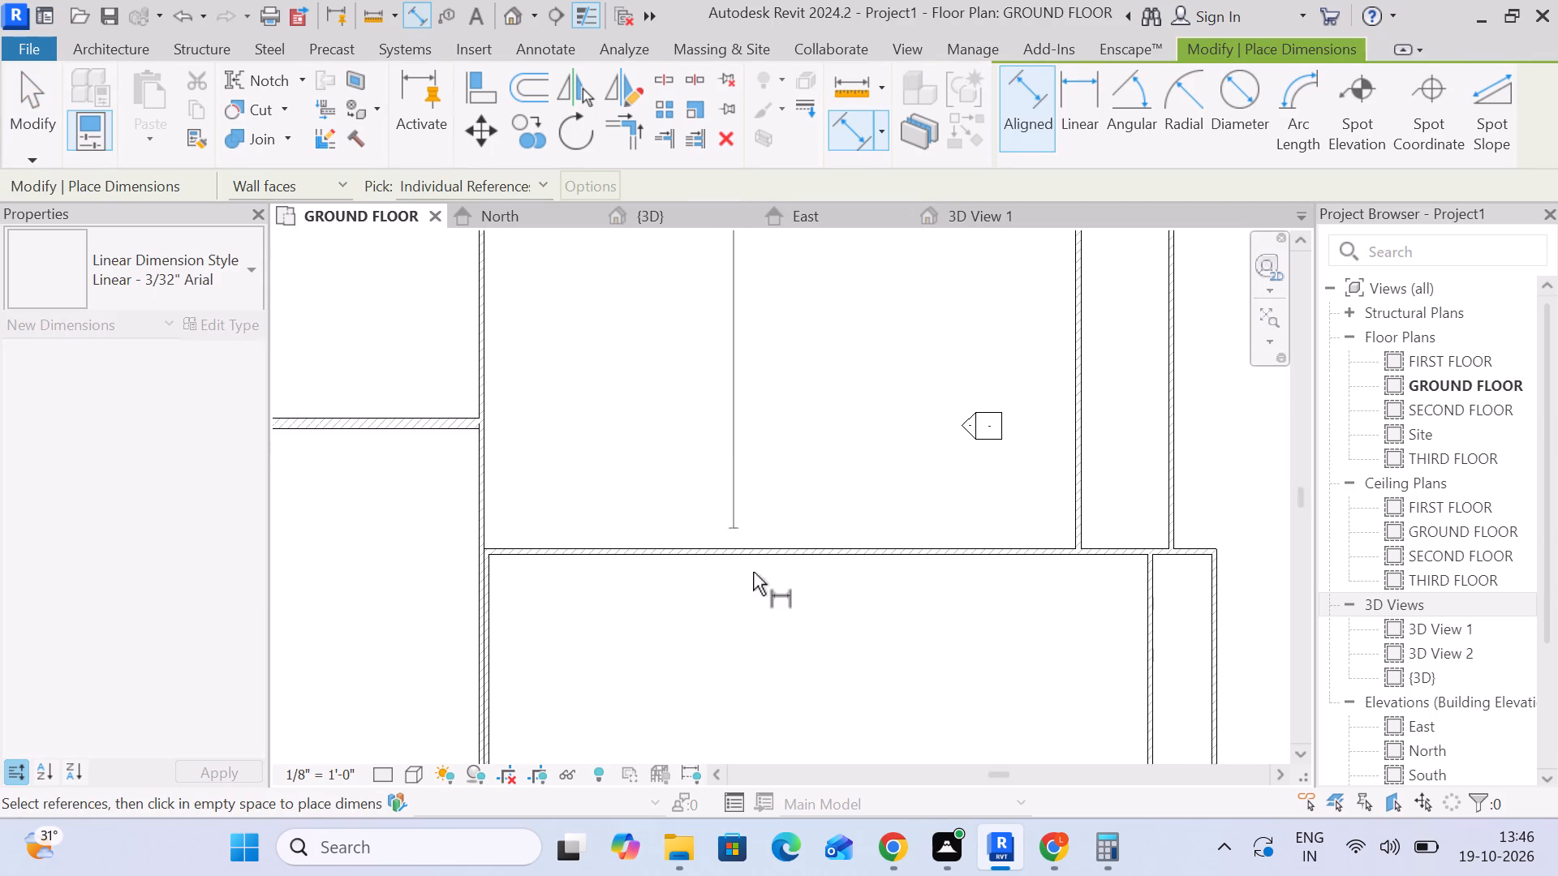
pyautogui.scroll(2, 753, 572)
pyautogui.click(773, 535)
pyautogui.scroll(-3, 831, 440)
pyautogui.moveTo(831, 441); pyautogui.dragTo(829, 466, button='middle')
pyautogui.scroll(3, 836, 392)
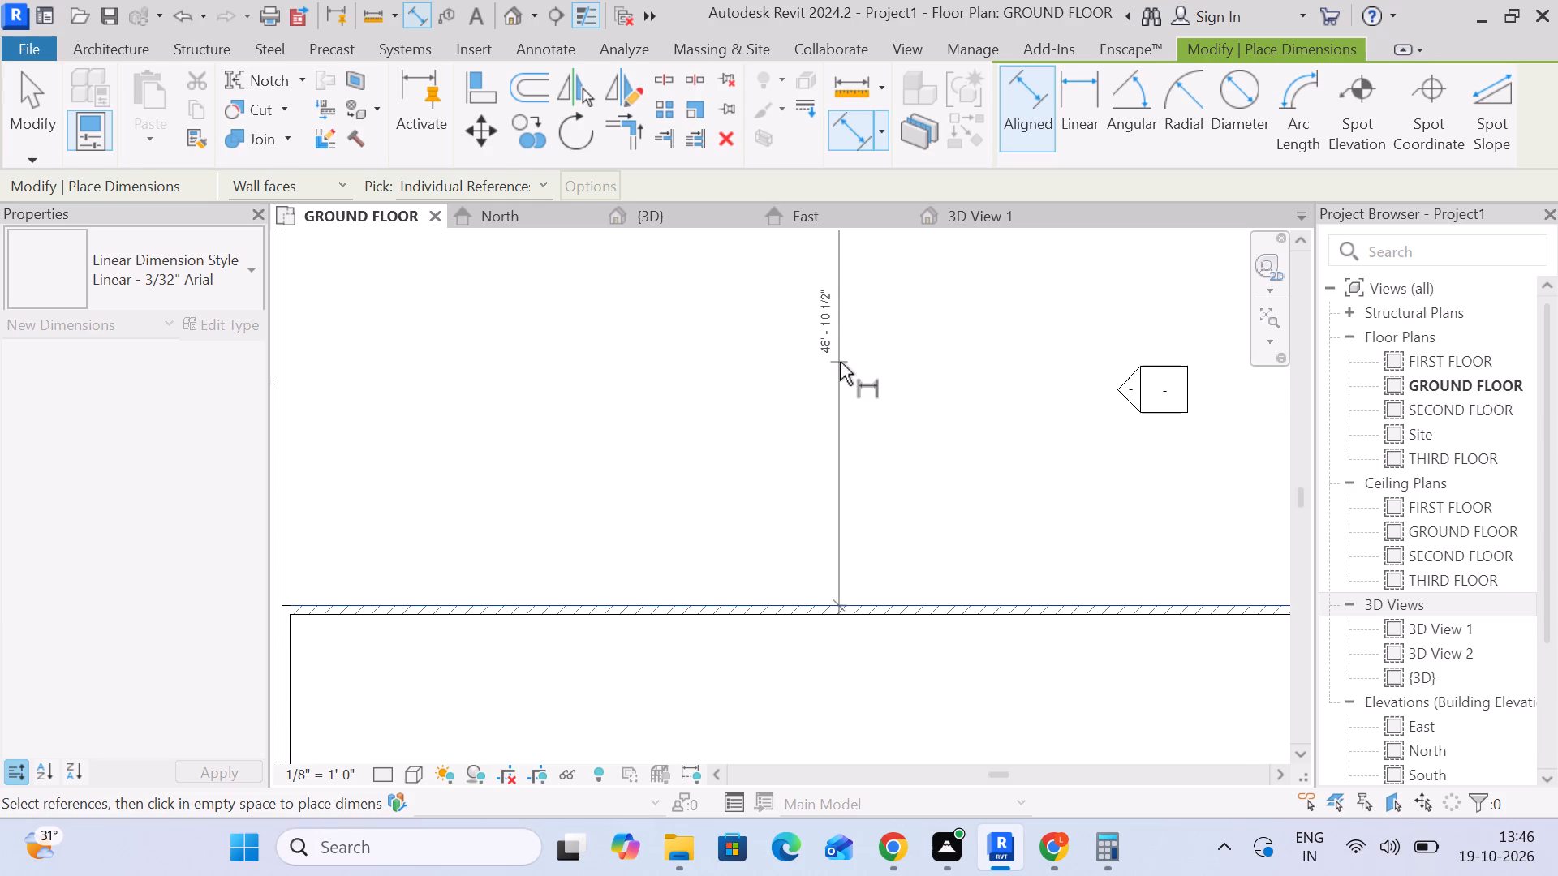
pyautogui.click(846, 348)
pyautogui.scroll(3, 852, 335)
pyautogui.moveTo(893, 354); pyautogui.dragTo(893, 406, button='middle')
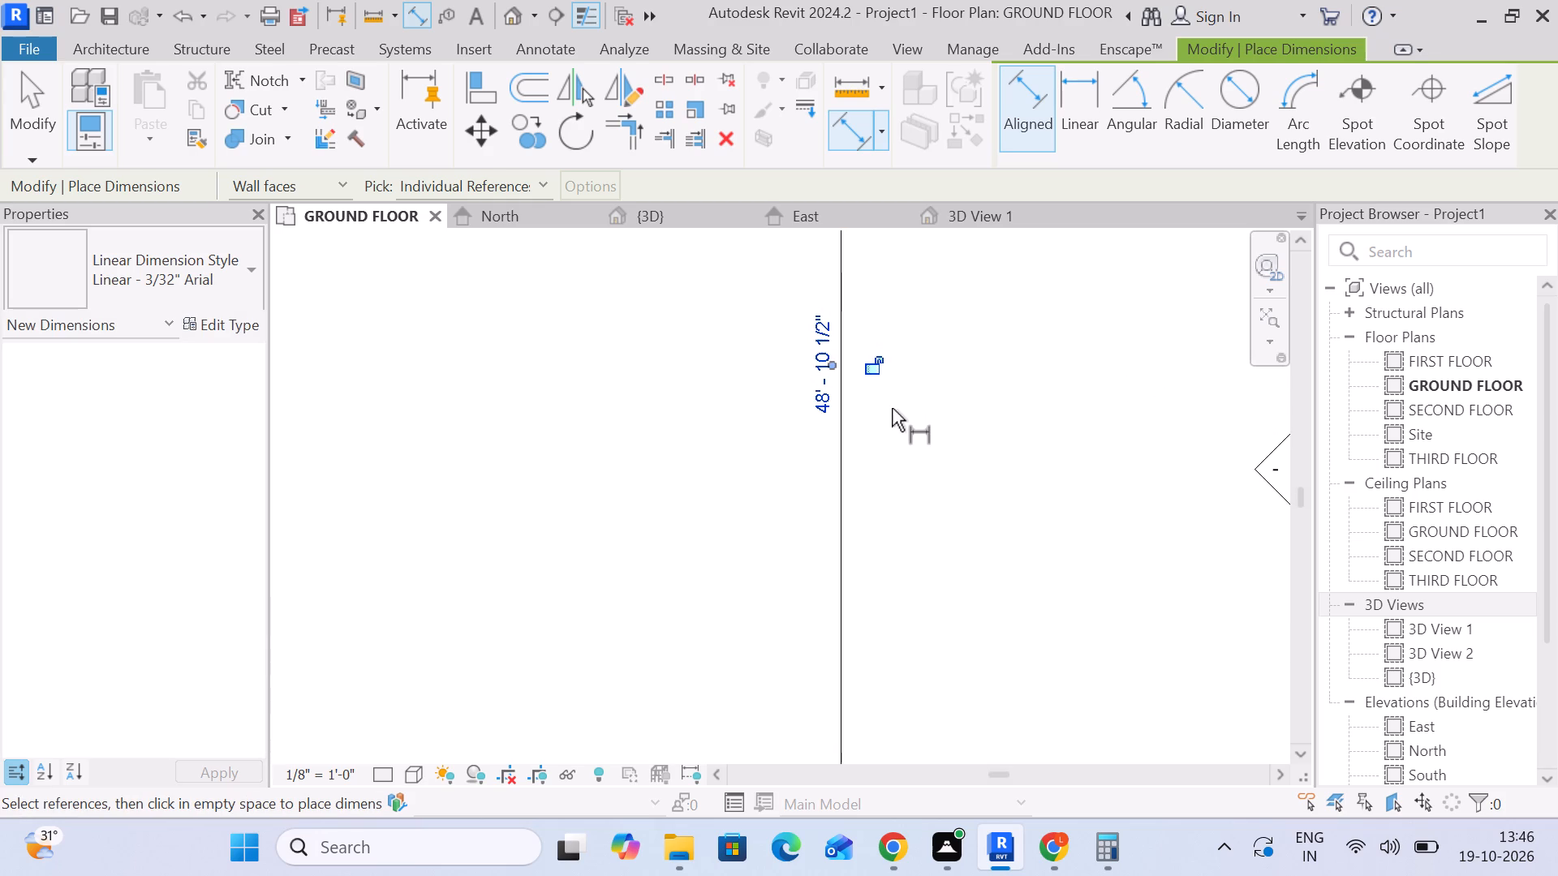
pyautogui.press('Escape')
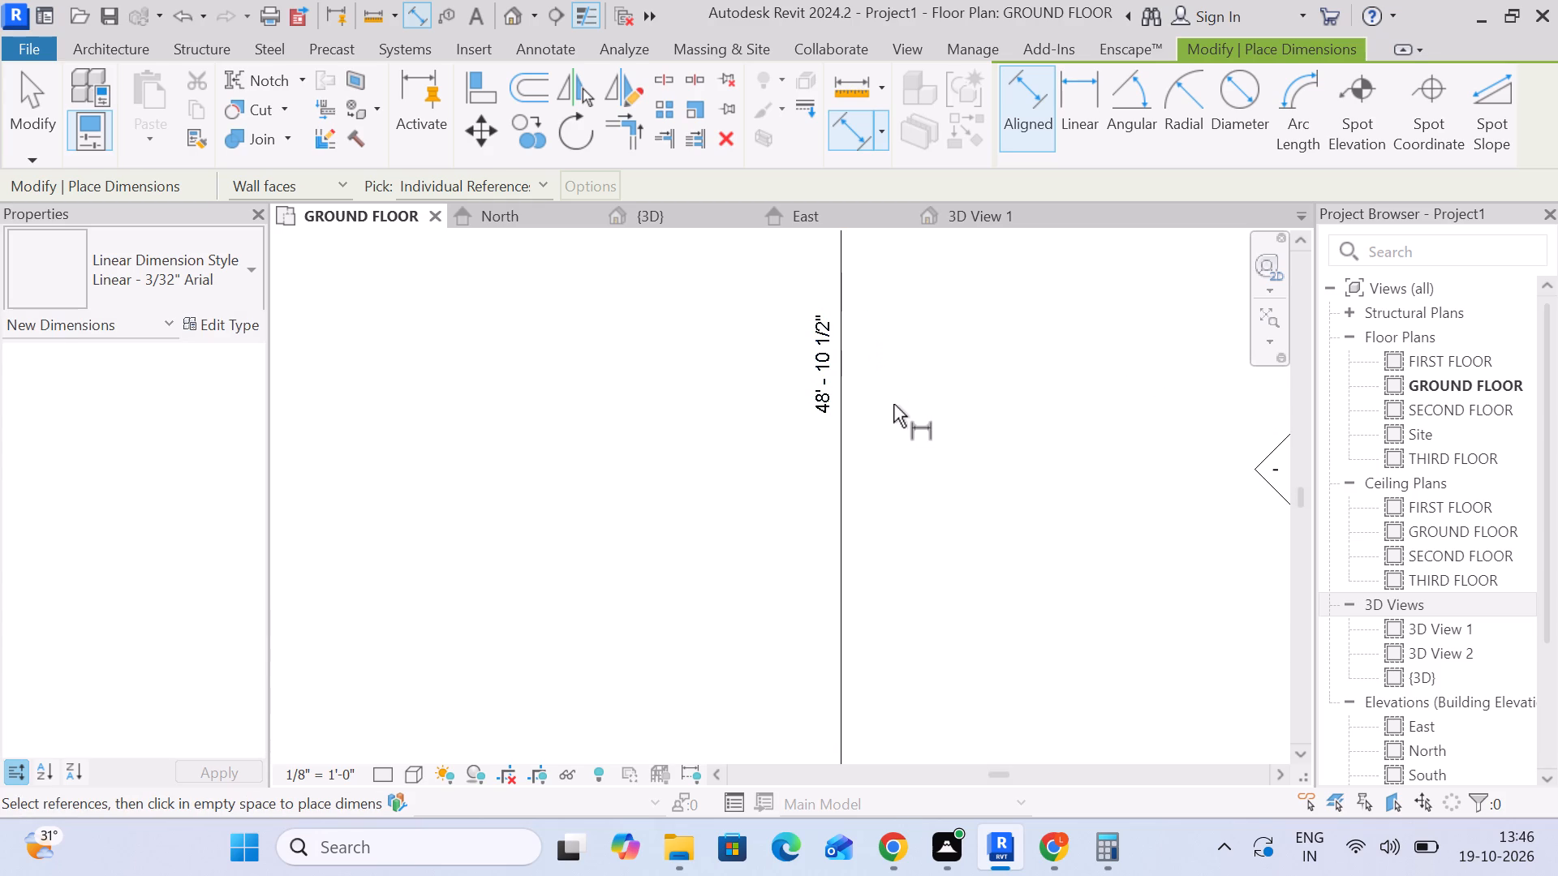
pyautogui.press('Escape')
pyautogui.press('Escape')
pyautogui.scroll(-4, 893, 404)
pyautogui.press('Escape')
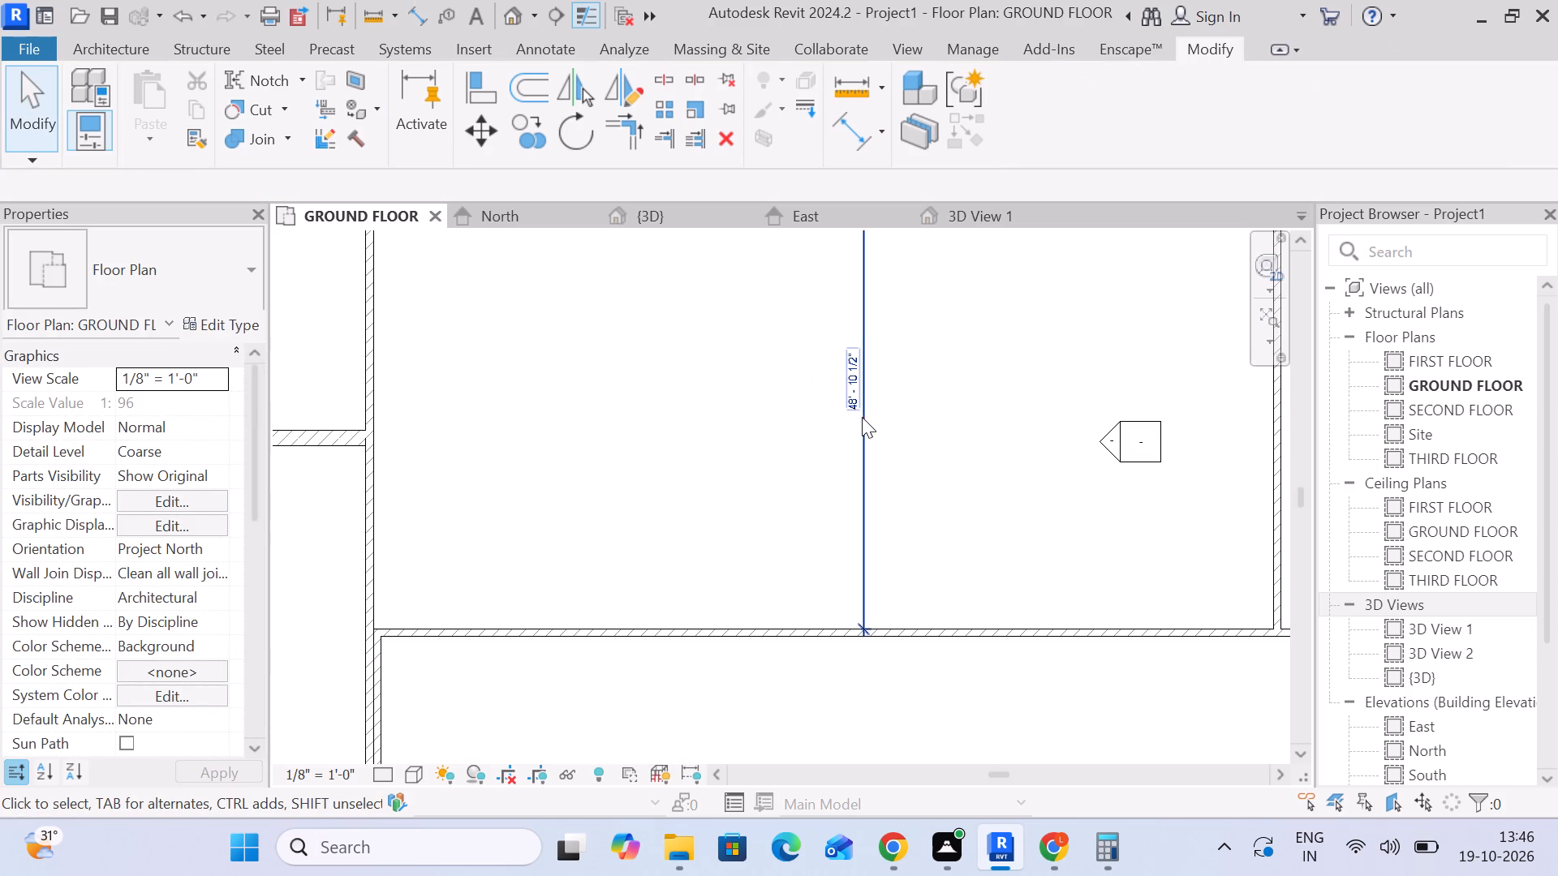
# Examine the wall junctions on the east side and the walls along the south corridor.
pyautogui.scroll(-3, 943, 410)
pyautogui.moveTo(945, 409); pyautogui.dragTo(728, 354, button='middle')
pyautogui.scroll(-3, 726, 333)
pyautogui.moveTo(730, 349); pyautogui.dragTo(709, 386, button='middle')
pyautogui.scroll(1, 695, 341)
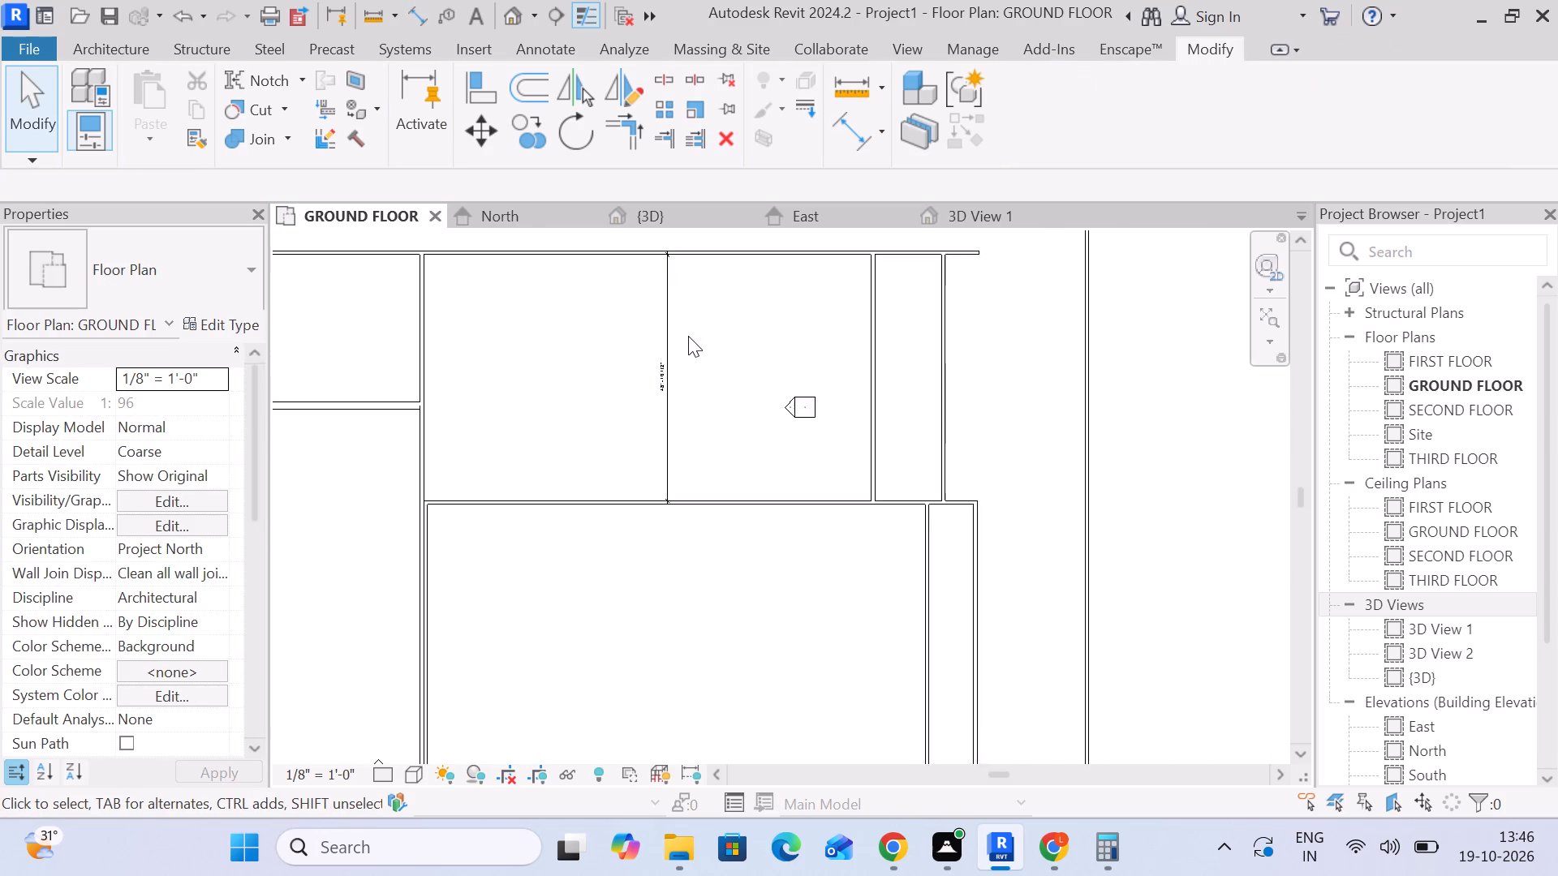
pyautogui.scroll(2, 688, 336)
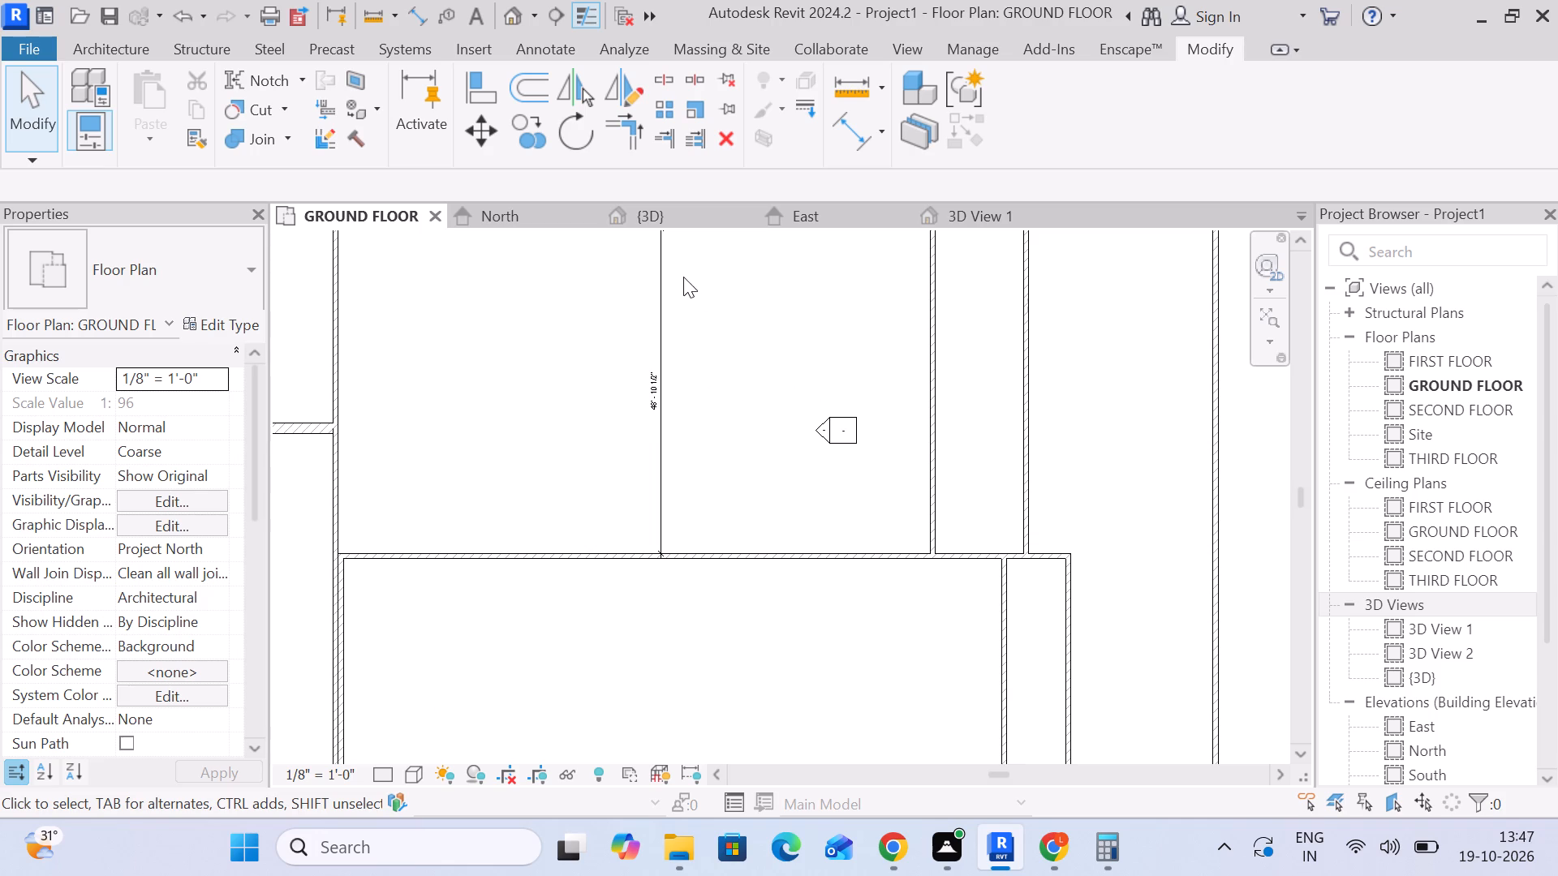
pyautogui.scroll(2, 735, 455)
pyautogui.moveTo(790, 492); pyautogui.dragTo(714, 451, button='middle')
pyautogui.scroll(-2, 704, 439)
pyautogui.moveTo(718, 443); pyautogui.dragTo(680, 423, button='middle')
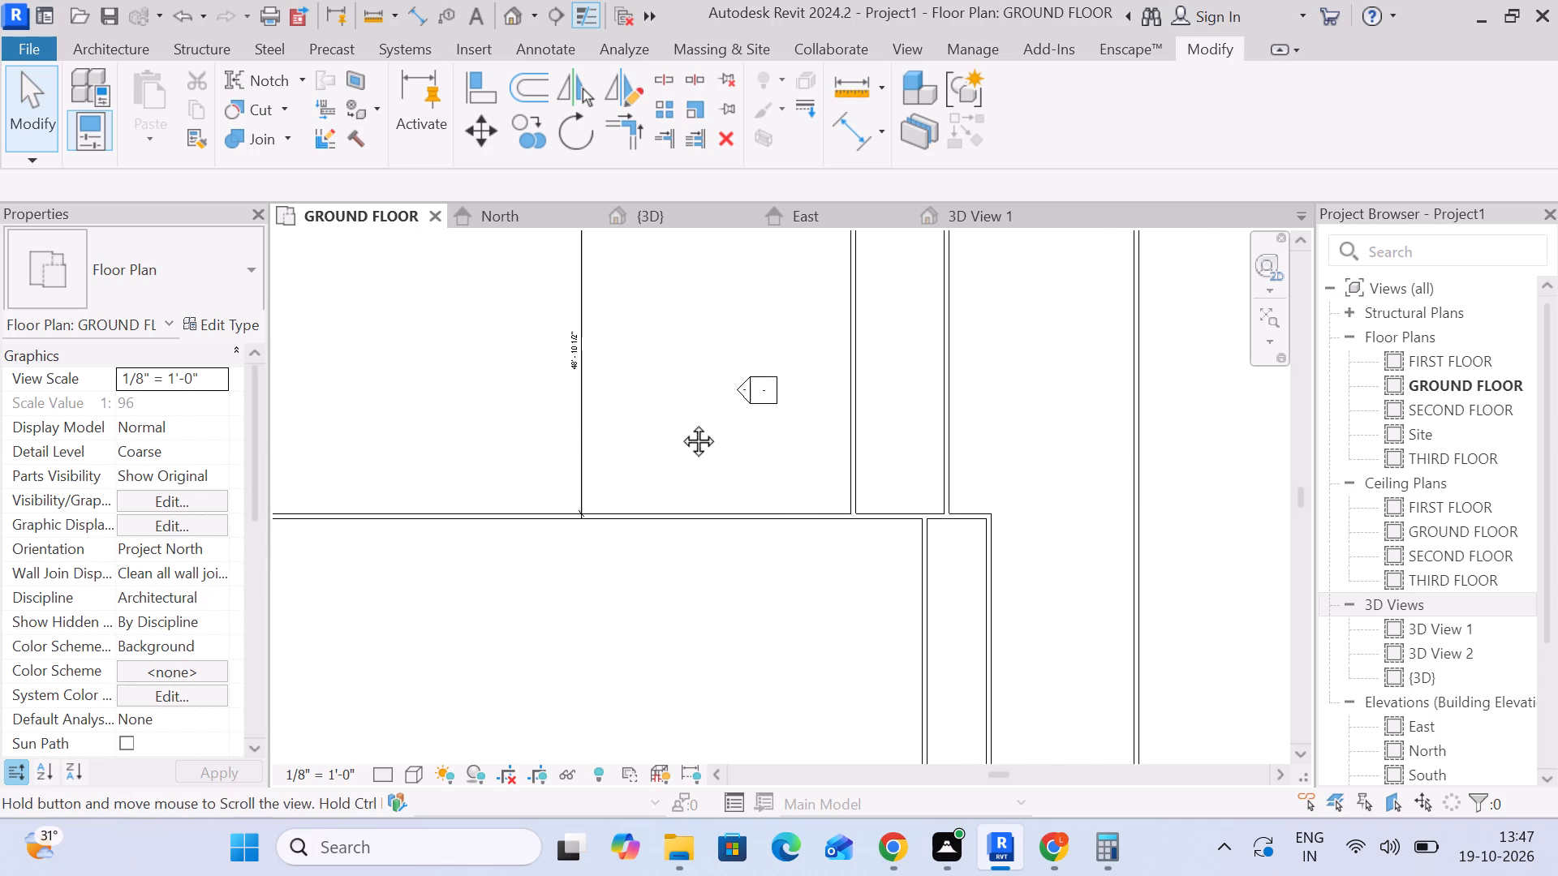
pyautogui.moveTo(680, 423); pyautogui.dragTo(665, 417, button='middle')
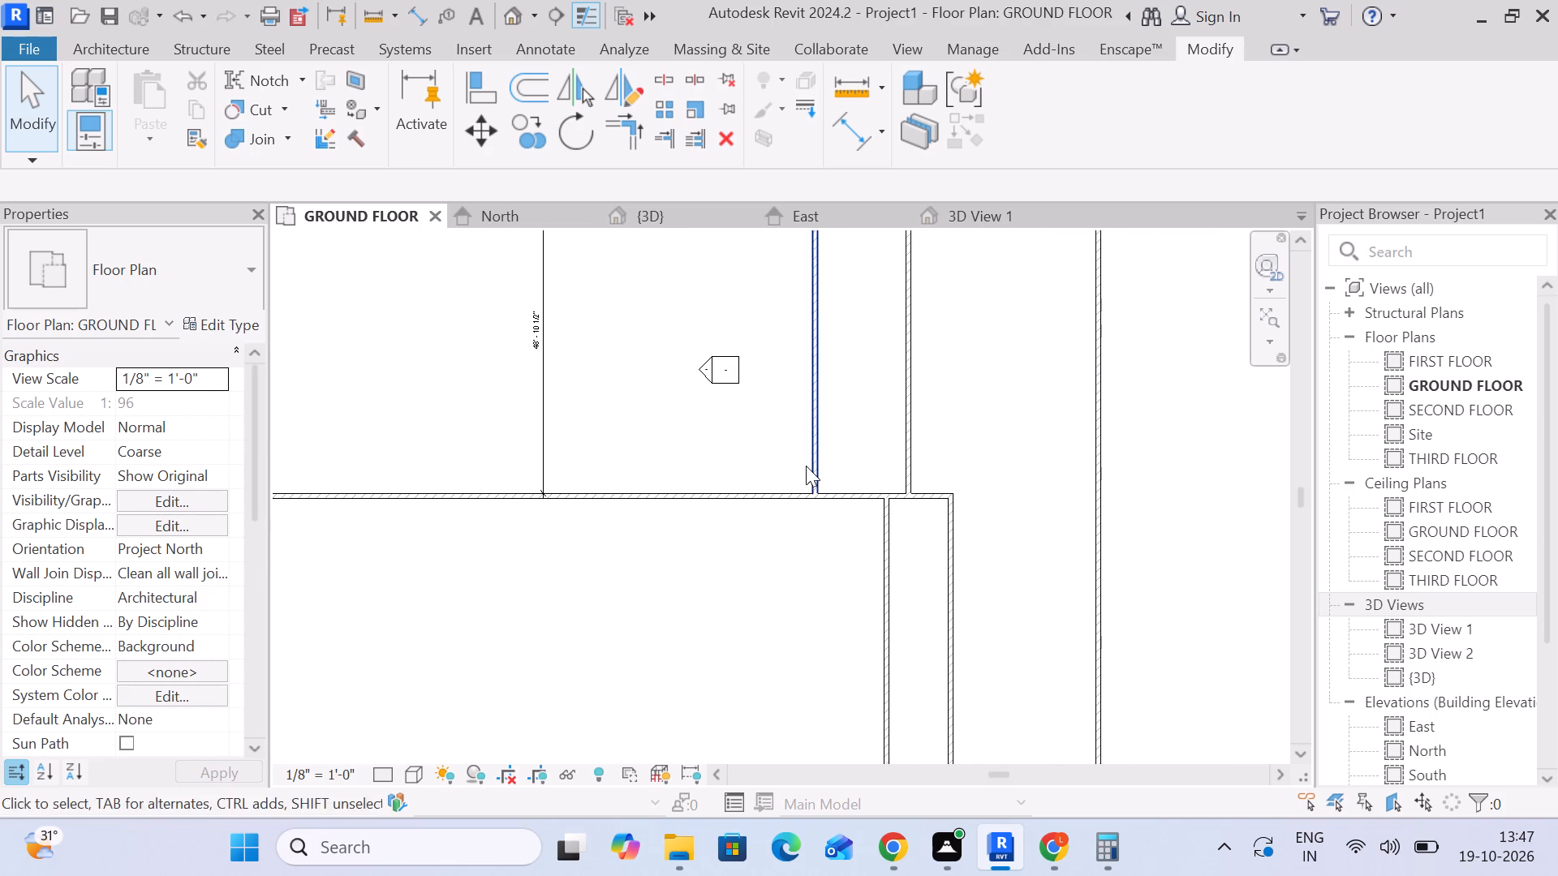
pyautogui.scroll(2, 806, 466)
pyautogui.scroll(-2, 805, 485)
pyautogui.moveTo(805, 487); pyautogui.dragTo(716, 419, button='middle')
pyautogui.moveTo(751, 432); pyautogui.dragTo(817, 516, button='middle')
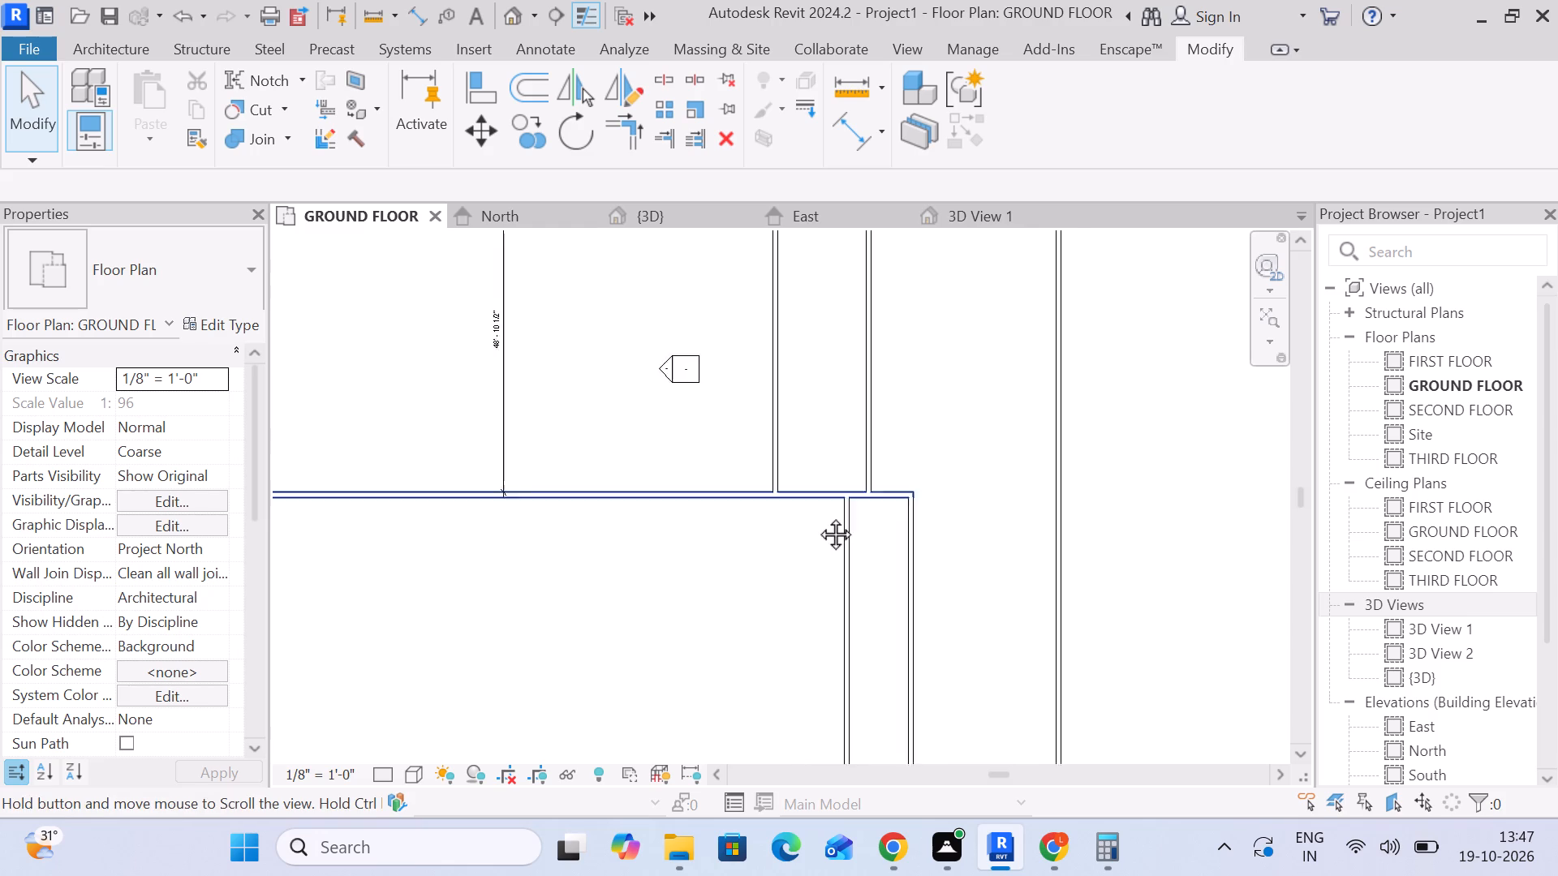
pyautogui.moveTo(817, 516); pyautogui.dragTo(635, 419, button='middle')
pyautogui.scroll(3, 717, 416)
pyautogui.click(1042, 423)
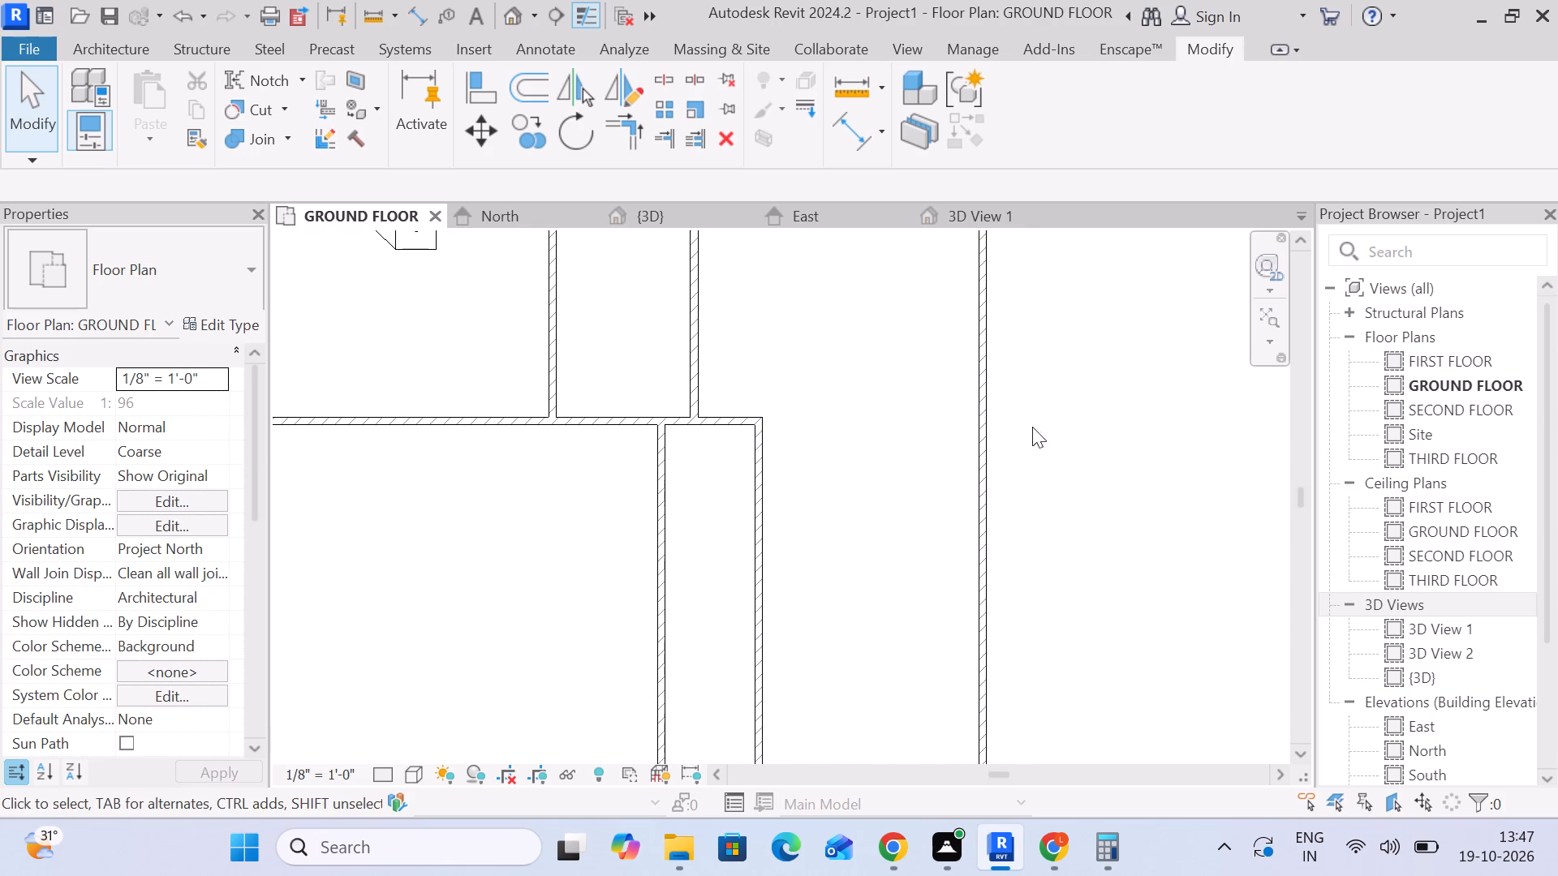
pyautogui.scroll(-4, 566, 453)
pyautogui.moveTo(602, 463); pyautogui.dragTo(841, 271, button='middle')
pyautogui.scroll(1, 841, 271)
pyautogui.scroll(-4, 845, 271)
pyautogui.scroll(-3, 852, 342)
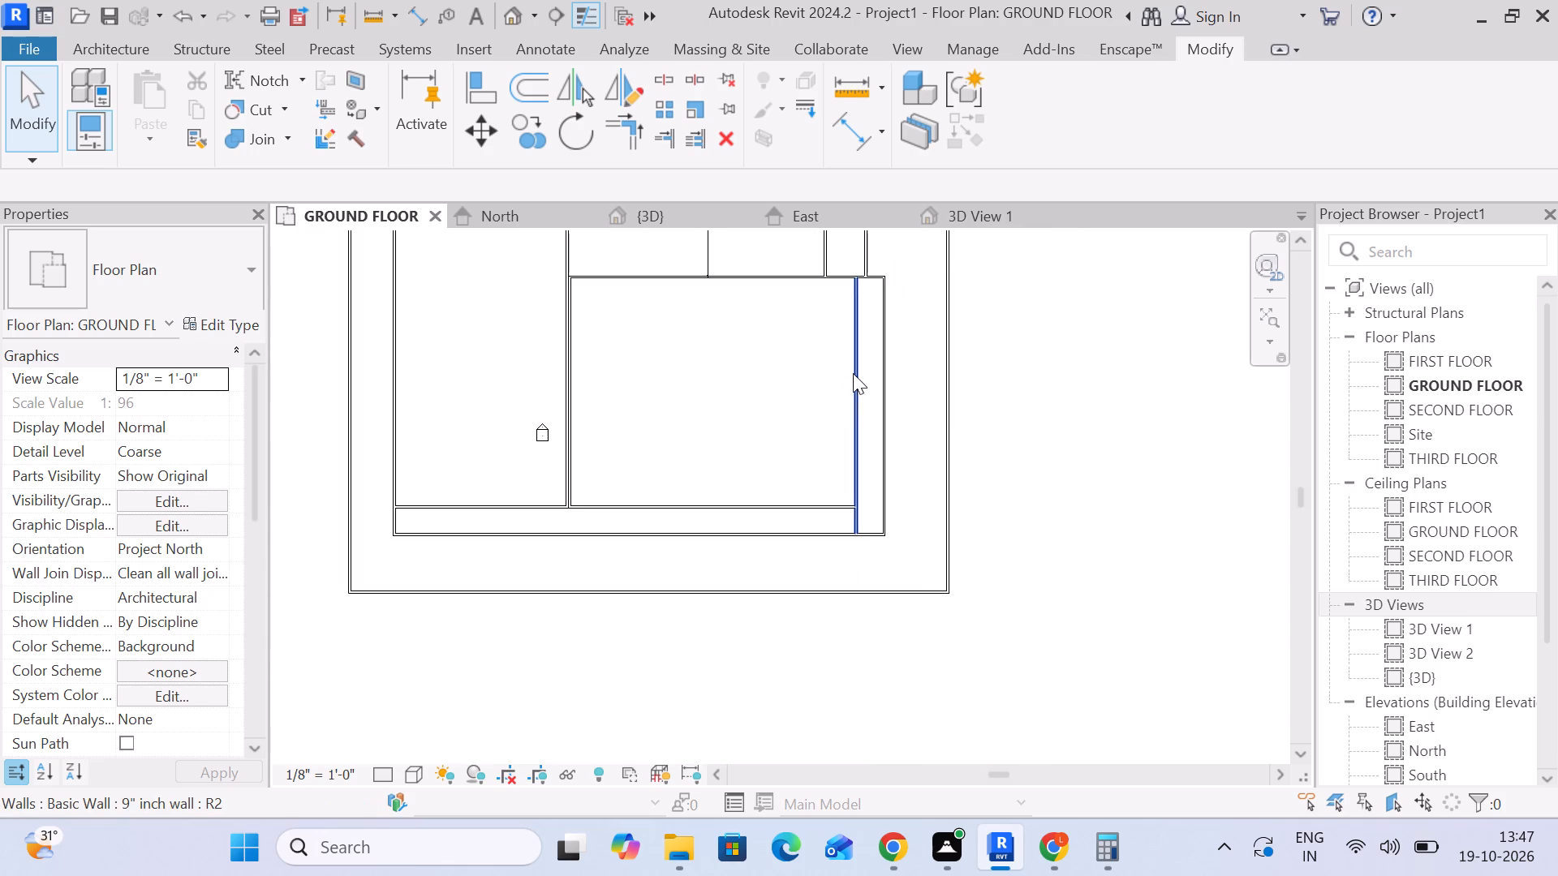
pyautogui.scroll(1, 854, 385)
pyautogui.scroll(6, 526, 510)
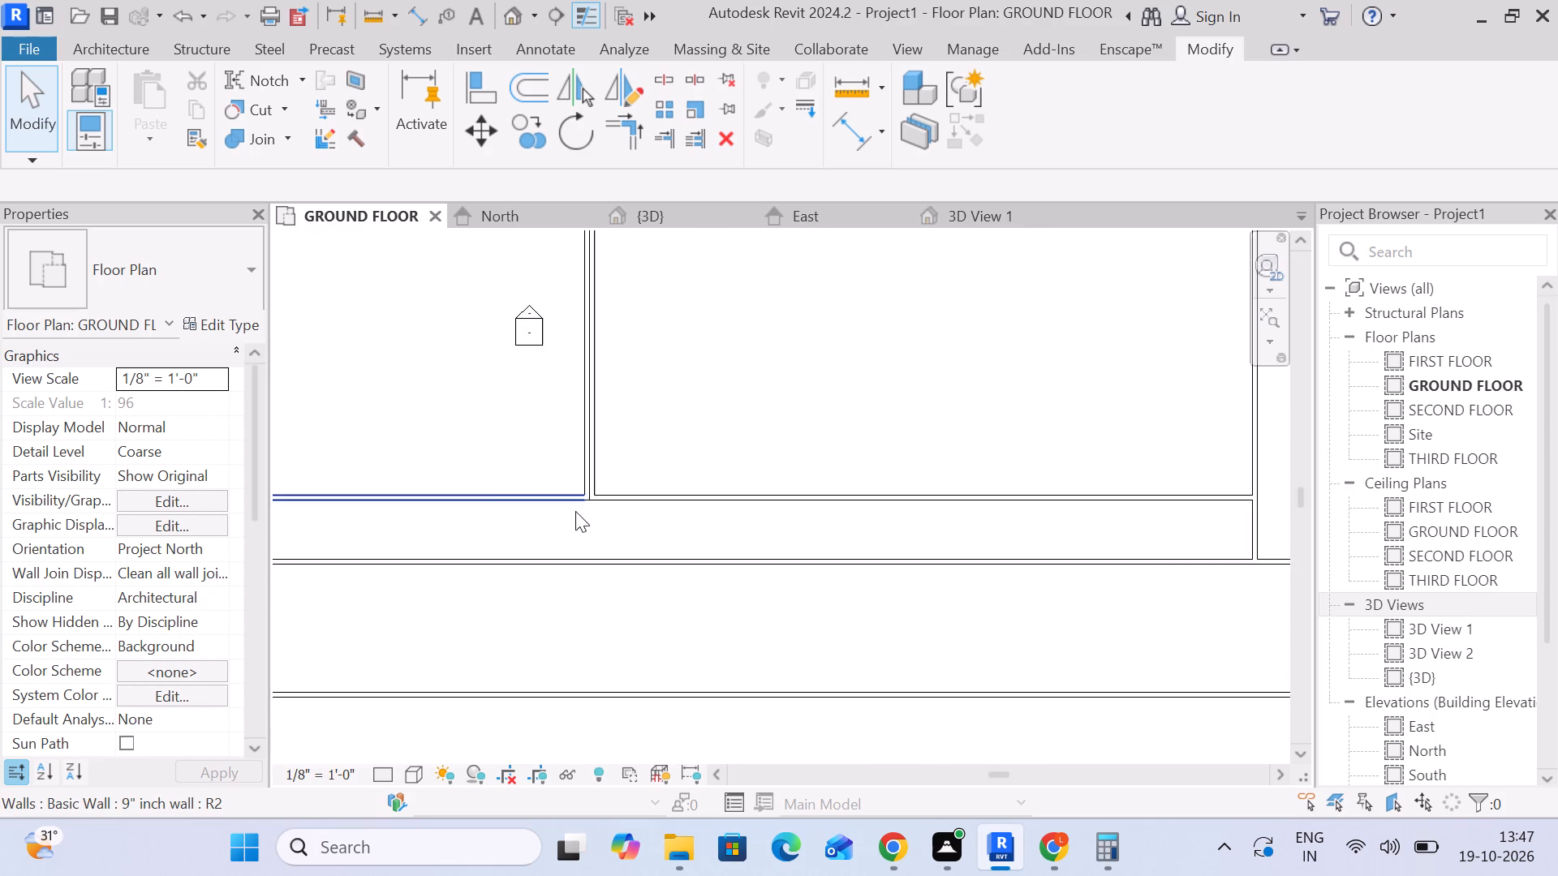
pyautogui.scroll(1, 575, 511)
pyautogui.moveTo(696, 545); pyautogui.dragTo(737, 436, button='middle')
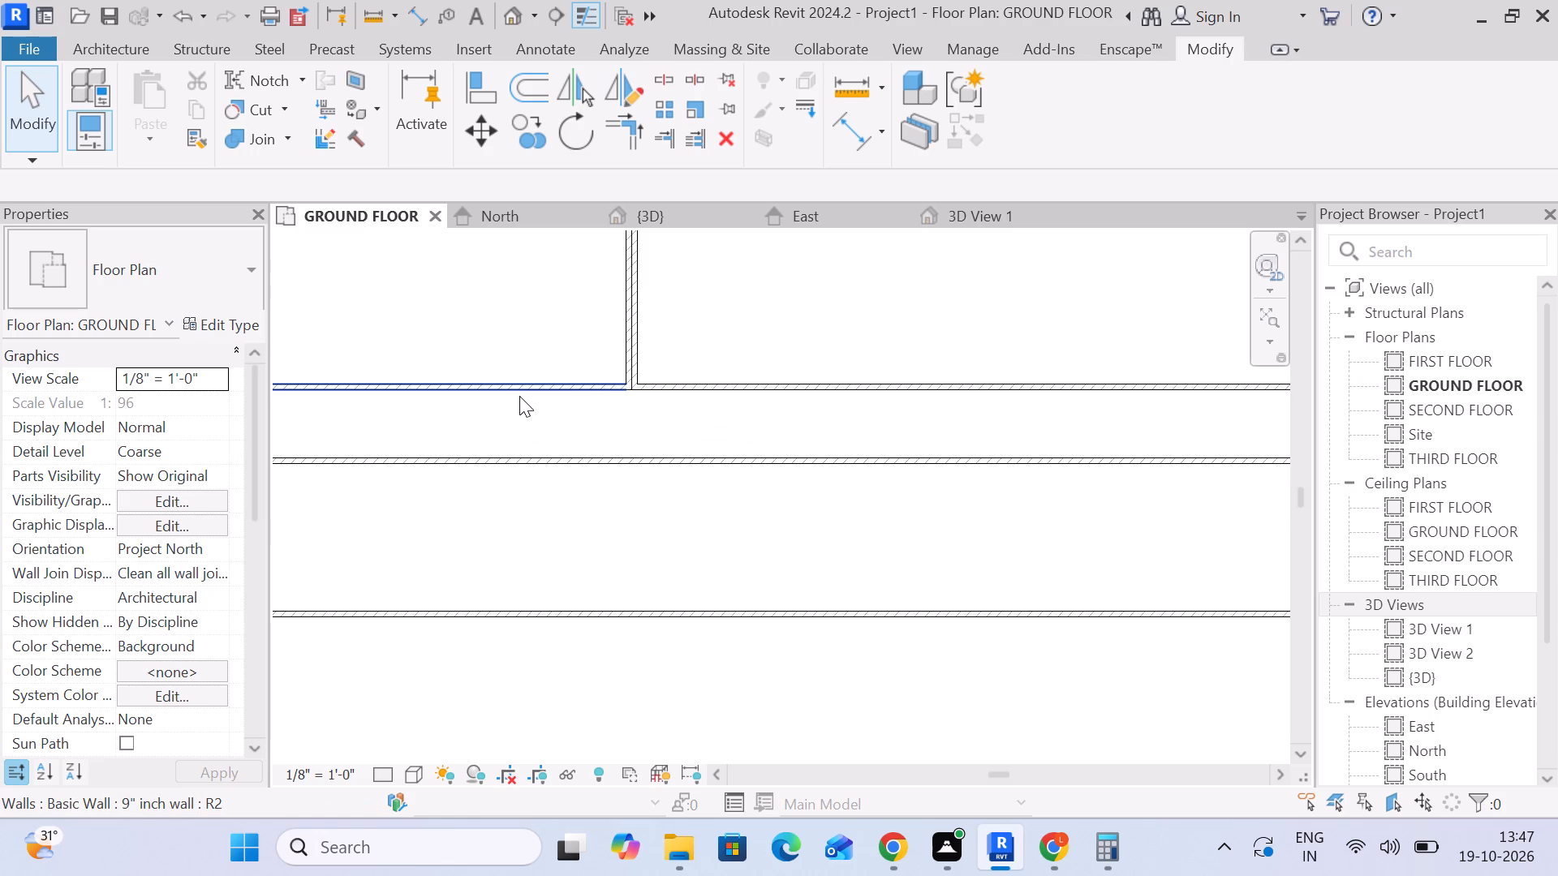
pyautogui.moveTo(596, 394); pyautogui.dragTo(589, 371, button='middle')
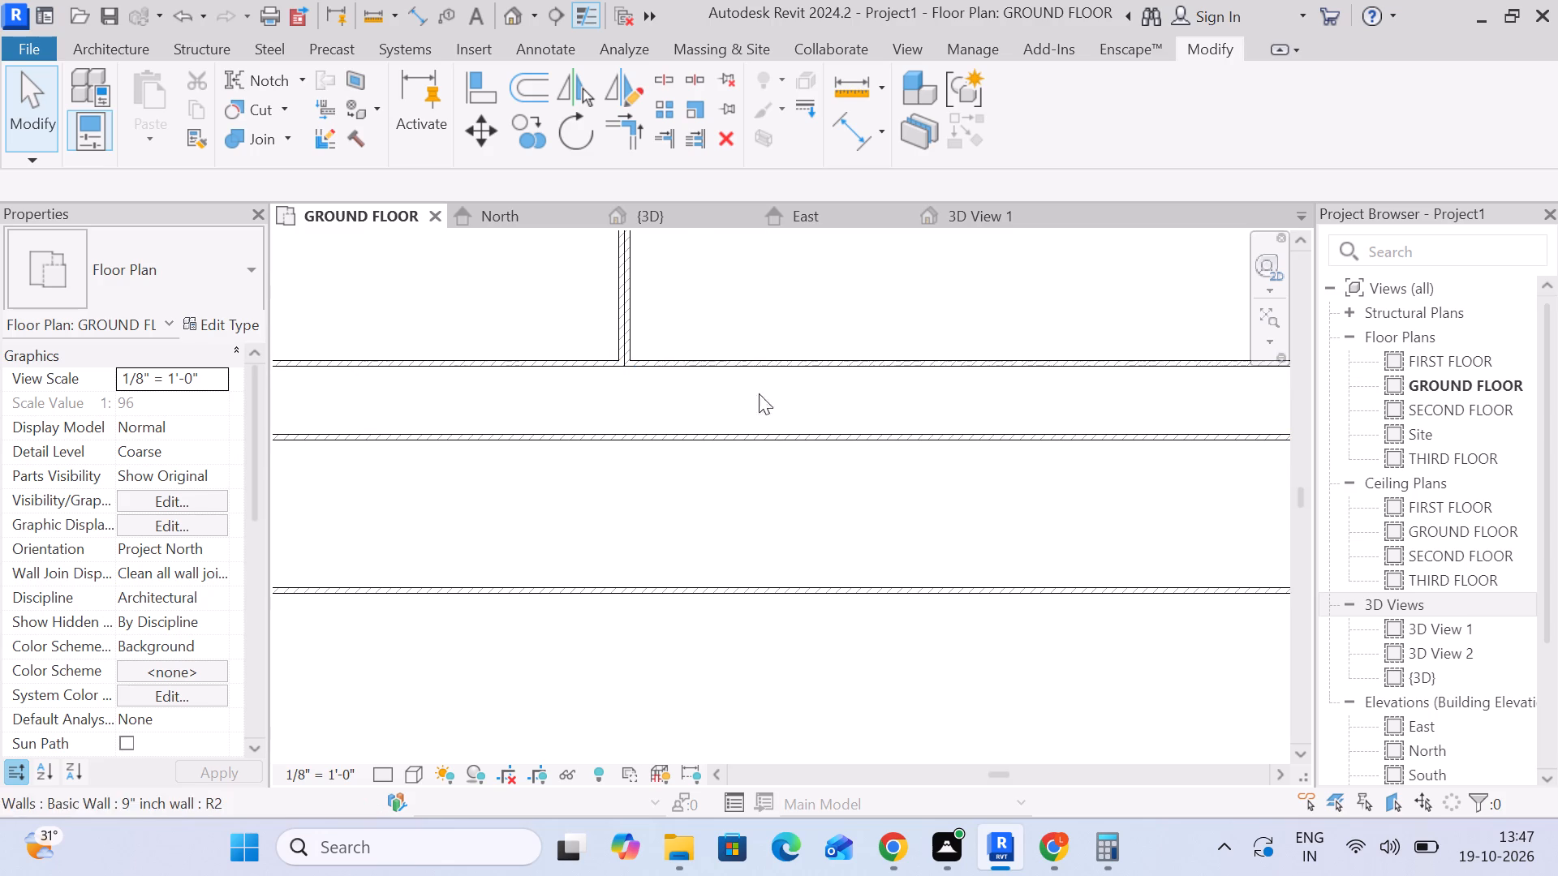
pyautogui.scroll(3, 696, 372)
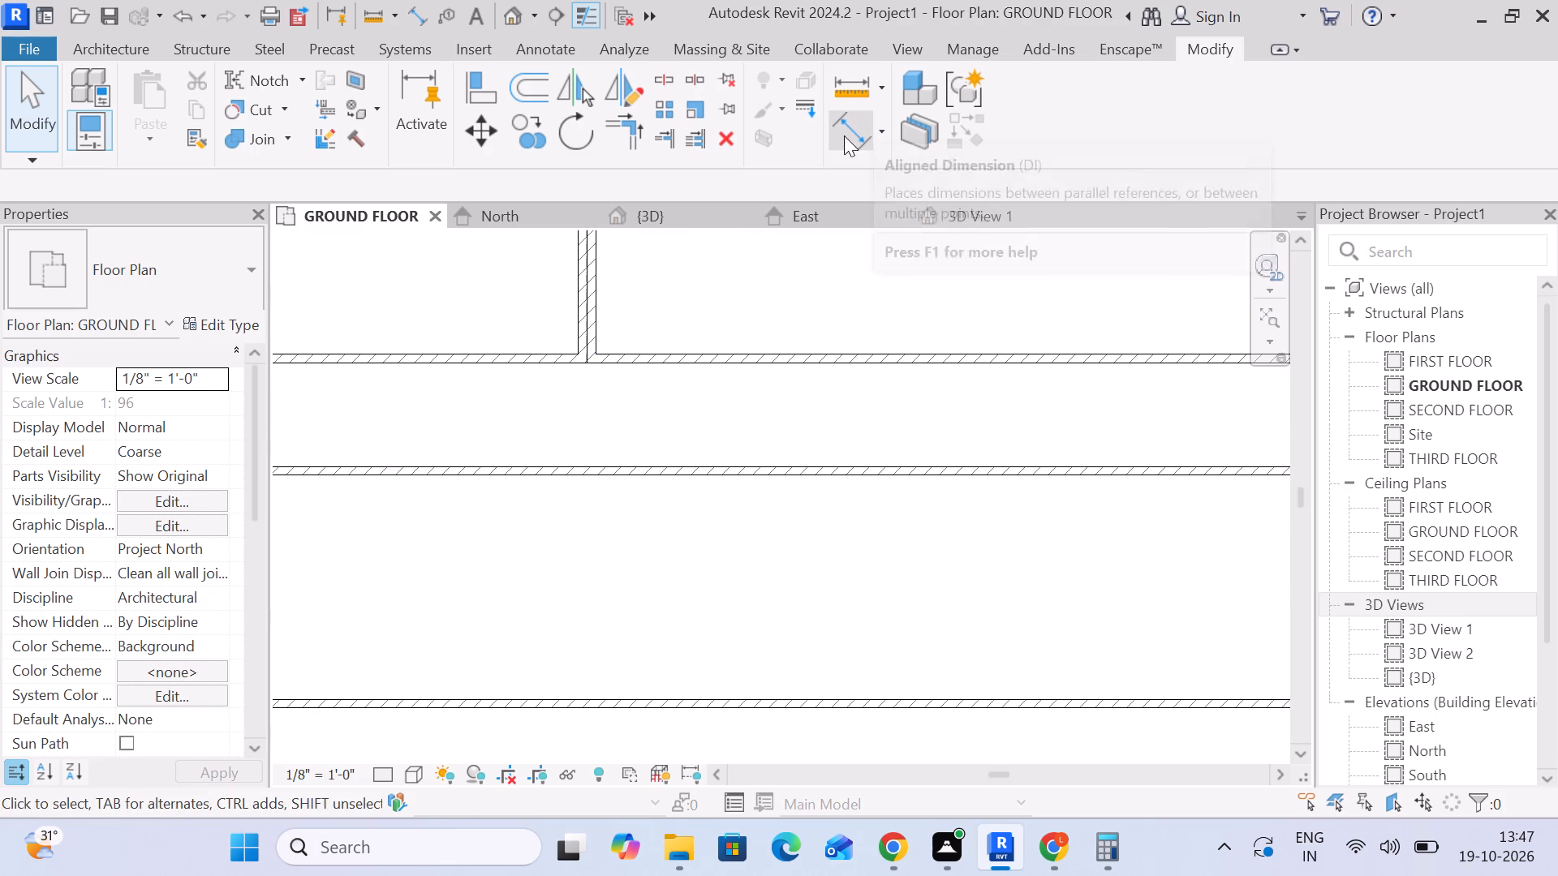
# Add an aligned dimension across the south corridor between the inner faces of its two horizontal walls.
pyautogui.click(844, 135)
pyautogui.click(713, 370)
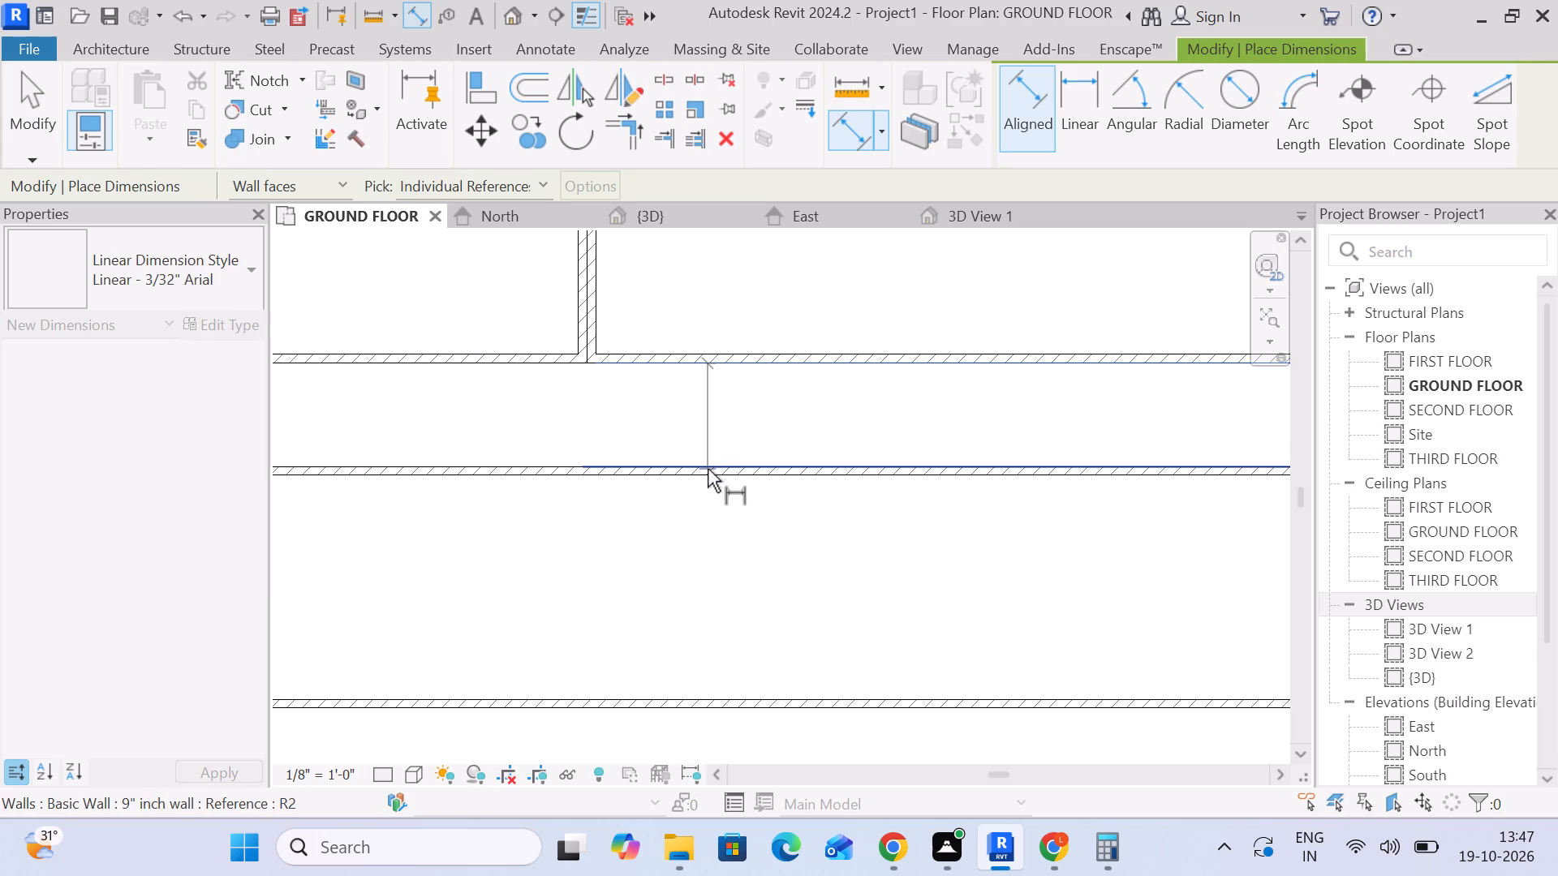
pyautogui.click(708, 468)
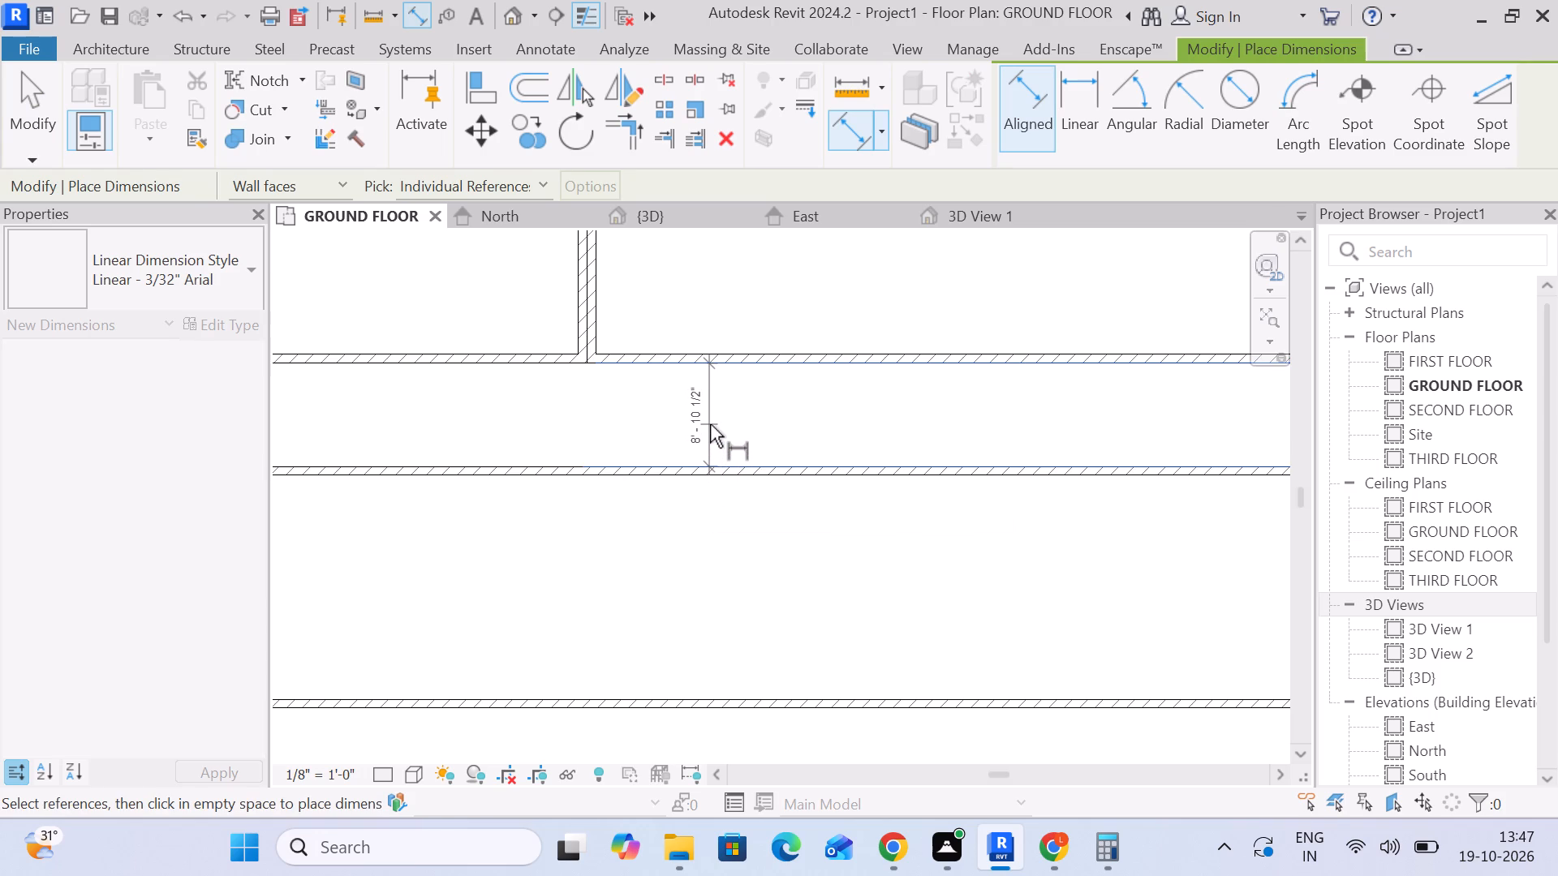
pyautogui.click(712, 423)
pyautogui.press('Escape')
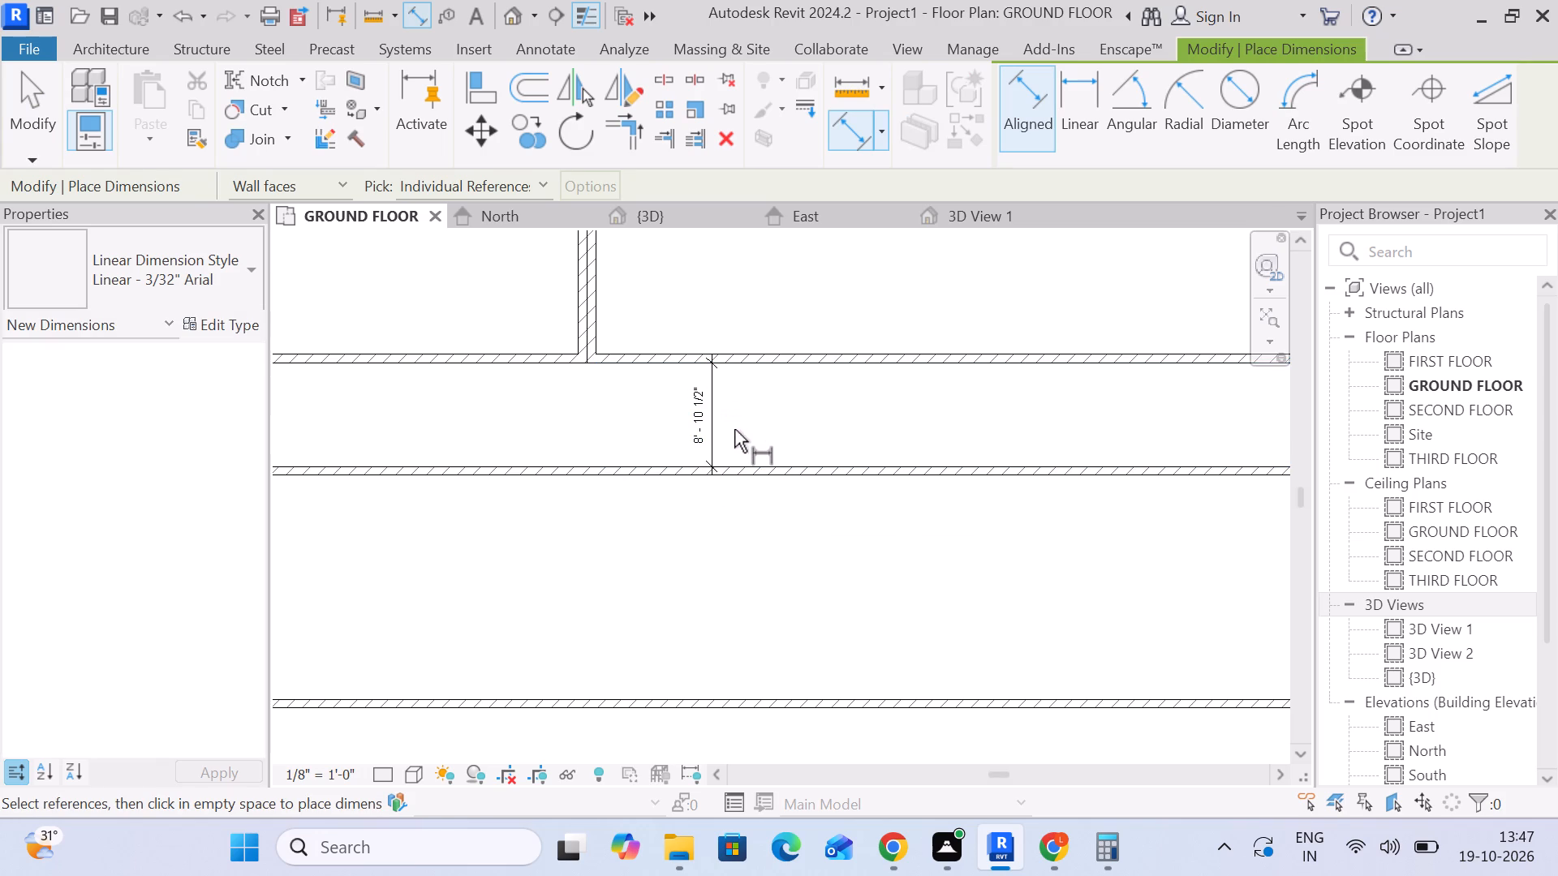
pyautogui.press('Escape')
# Delete the aligned dimension across the south corridor.
pyautogui.click(722, 462)
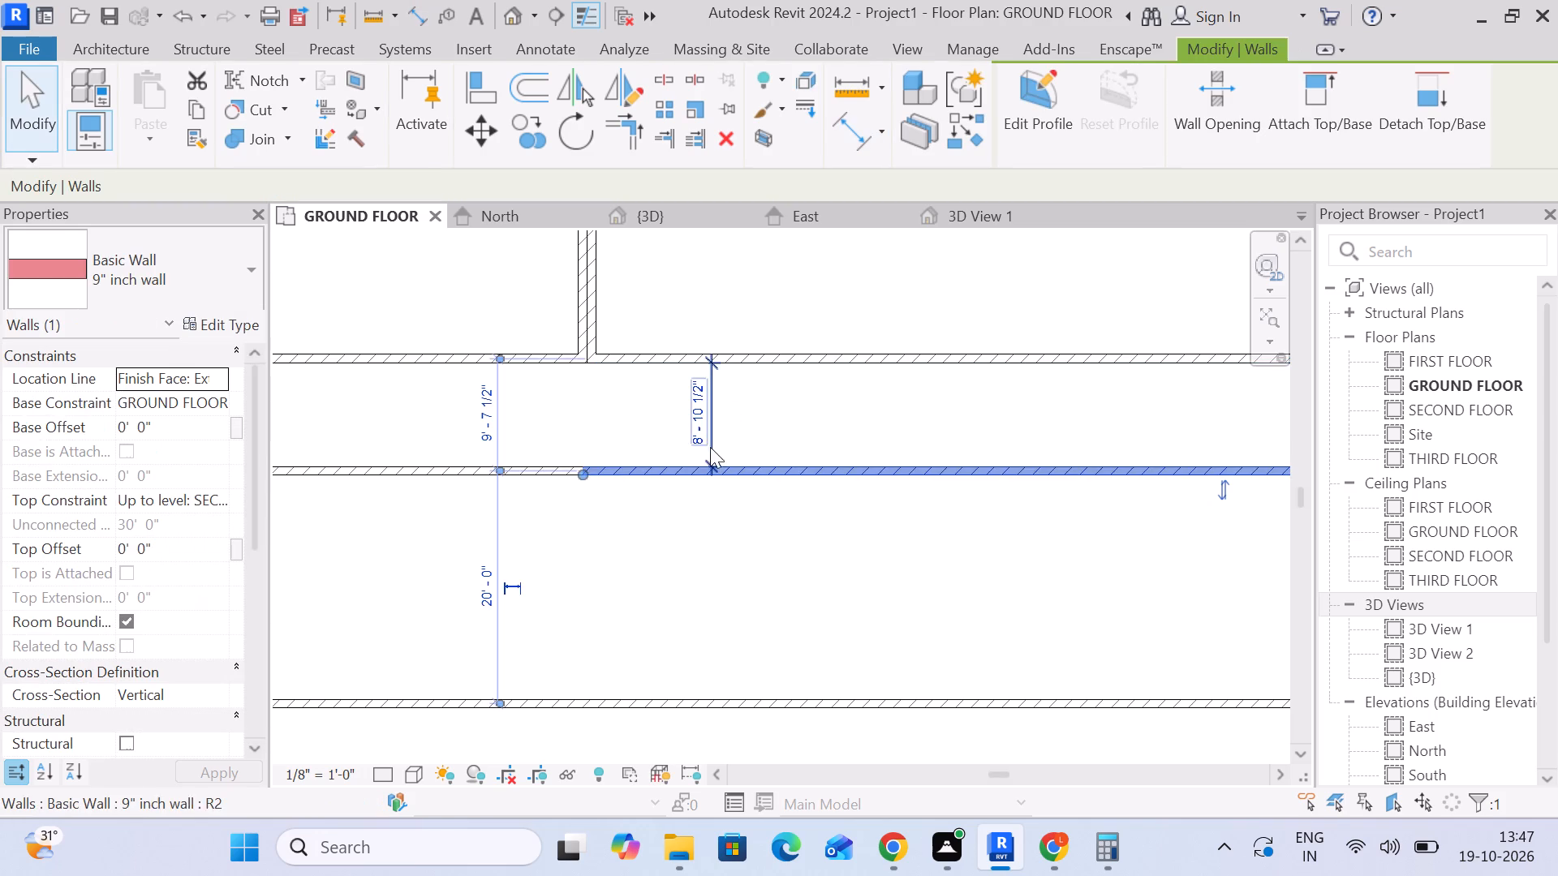
pyautogui.scroll(2, 701, 433)
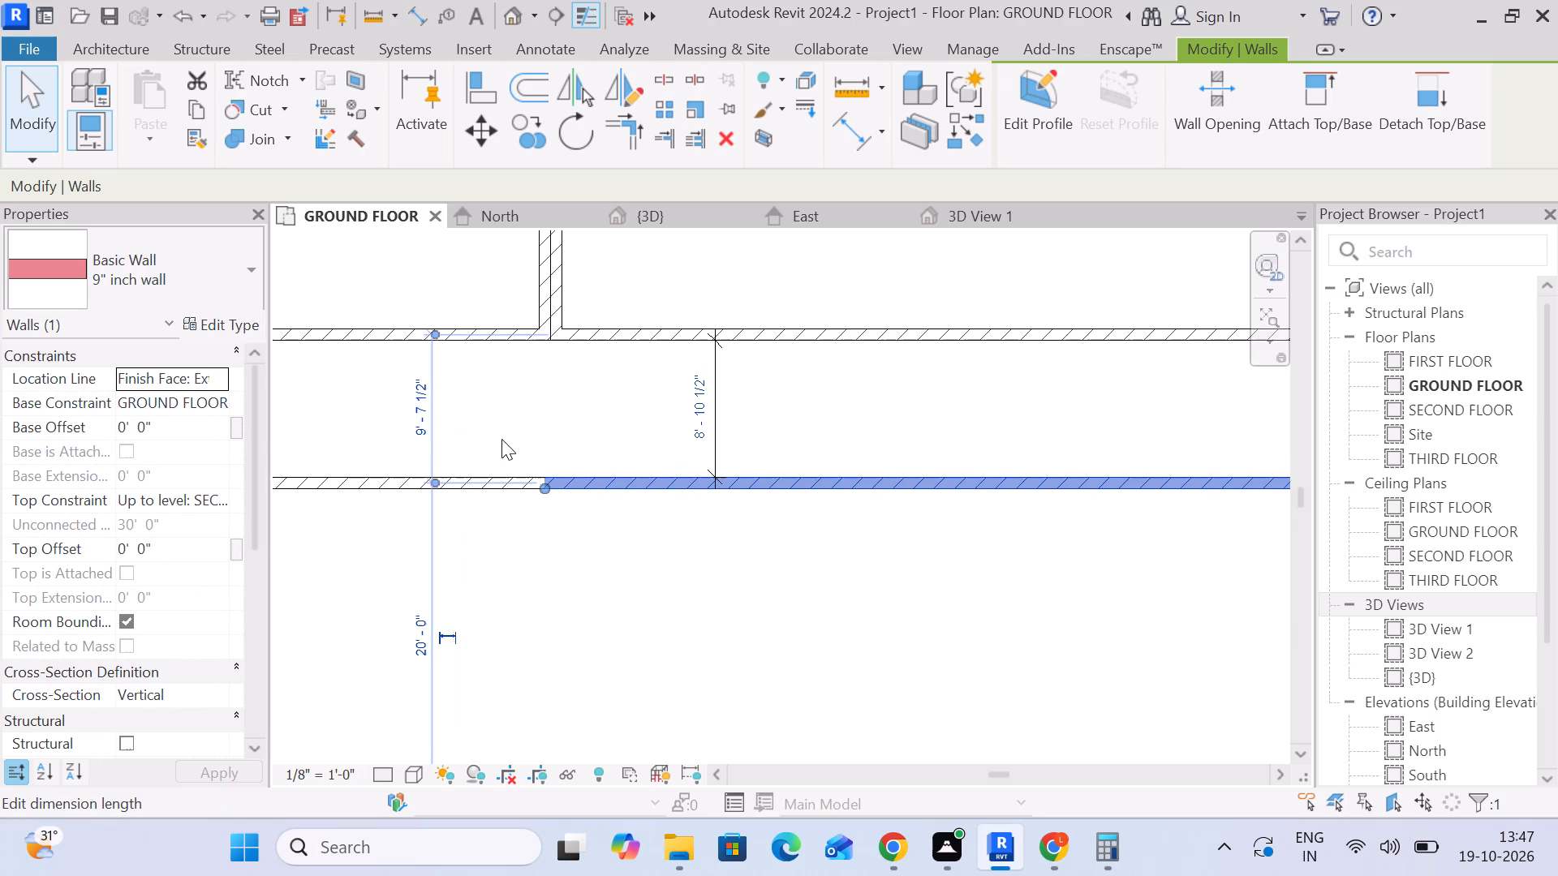
pyautogui.scroll(-2, 598, 539)
pyautogui.moveTo(598, 539); pyautogui.dragTo(542, 425, button='middle')
pyautogui.click(662, 461)
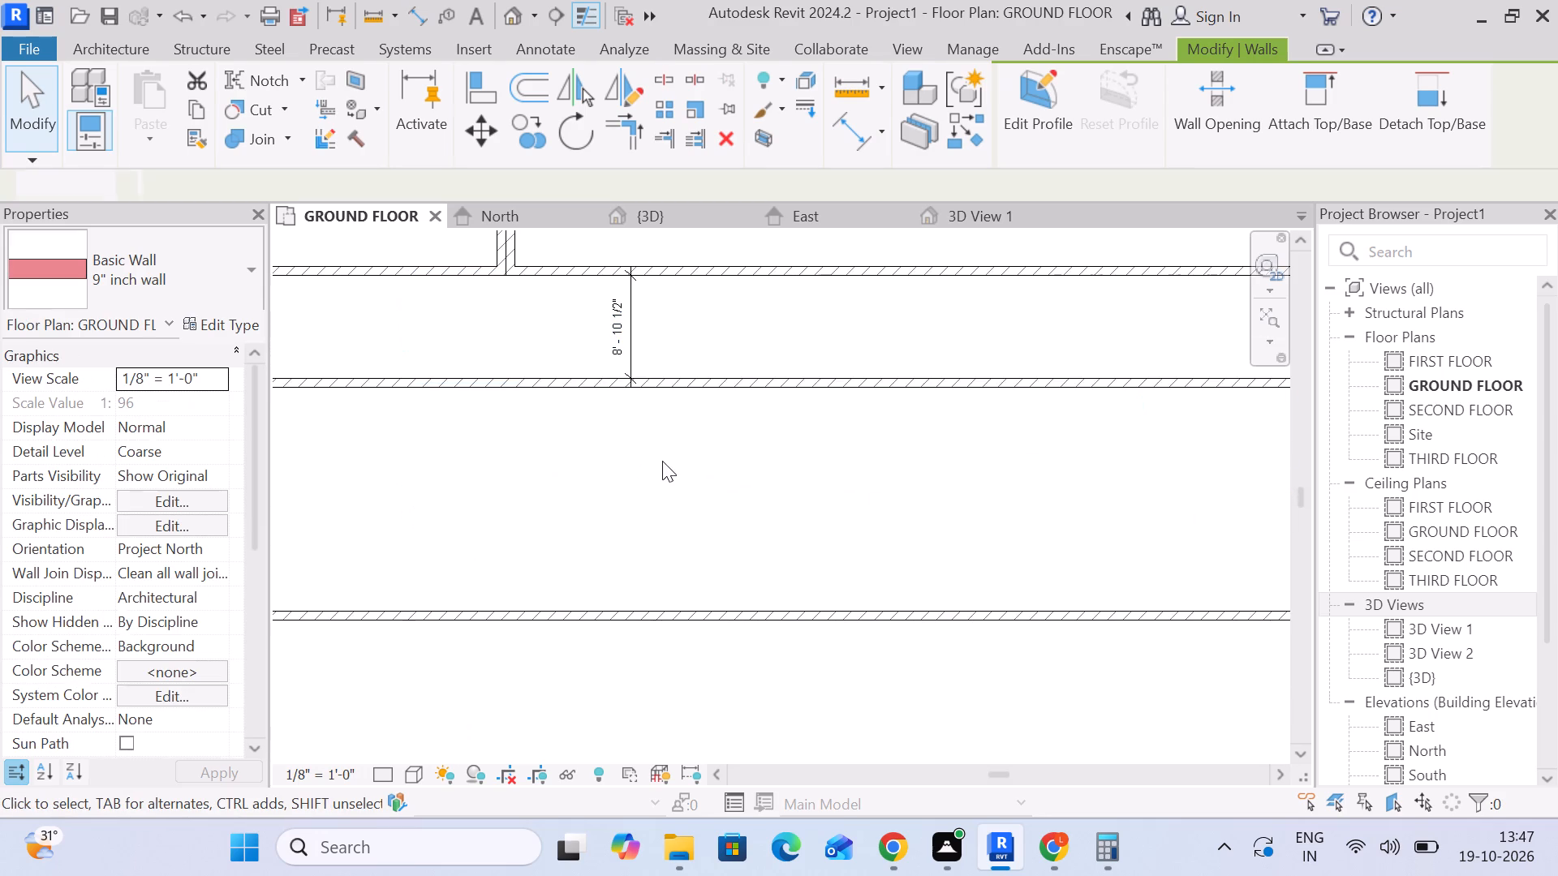
pyautogui.click(637, 314)
pyautogui.press('Delete')
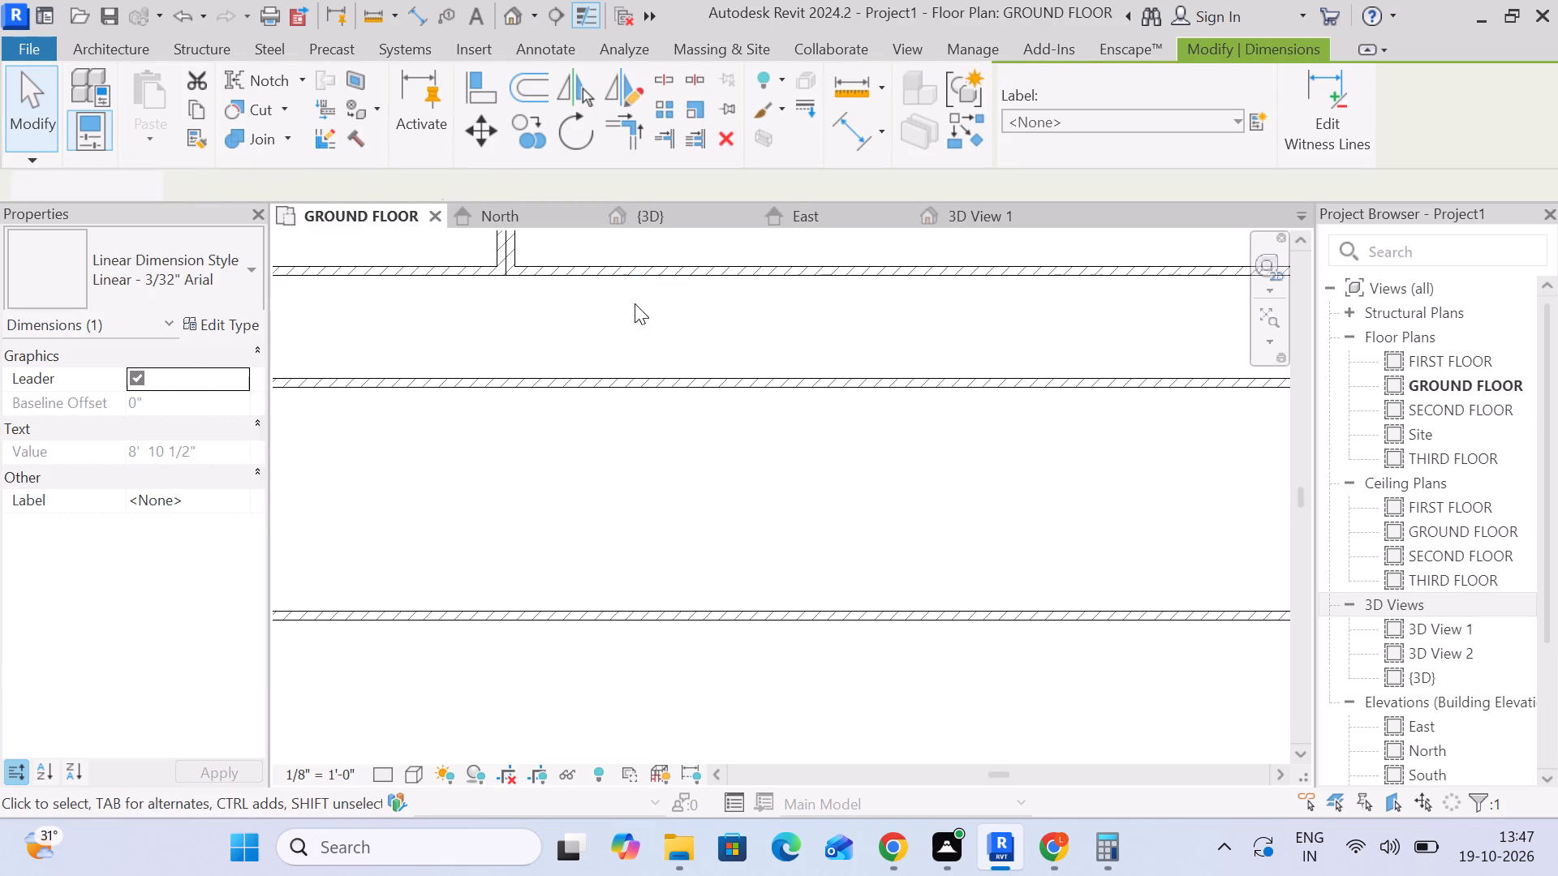
# Add a new aligned dimension across the south corridor between the inner faces of its two horizontal walls.
pyautogui.click(837, 130)
pyautogui.scroll(4, 659, 429)
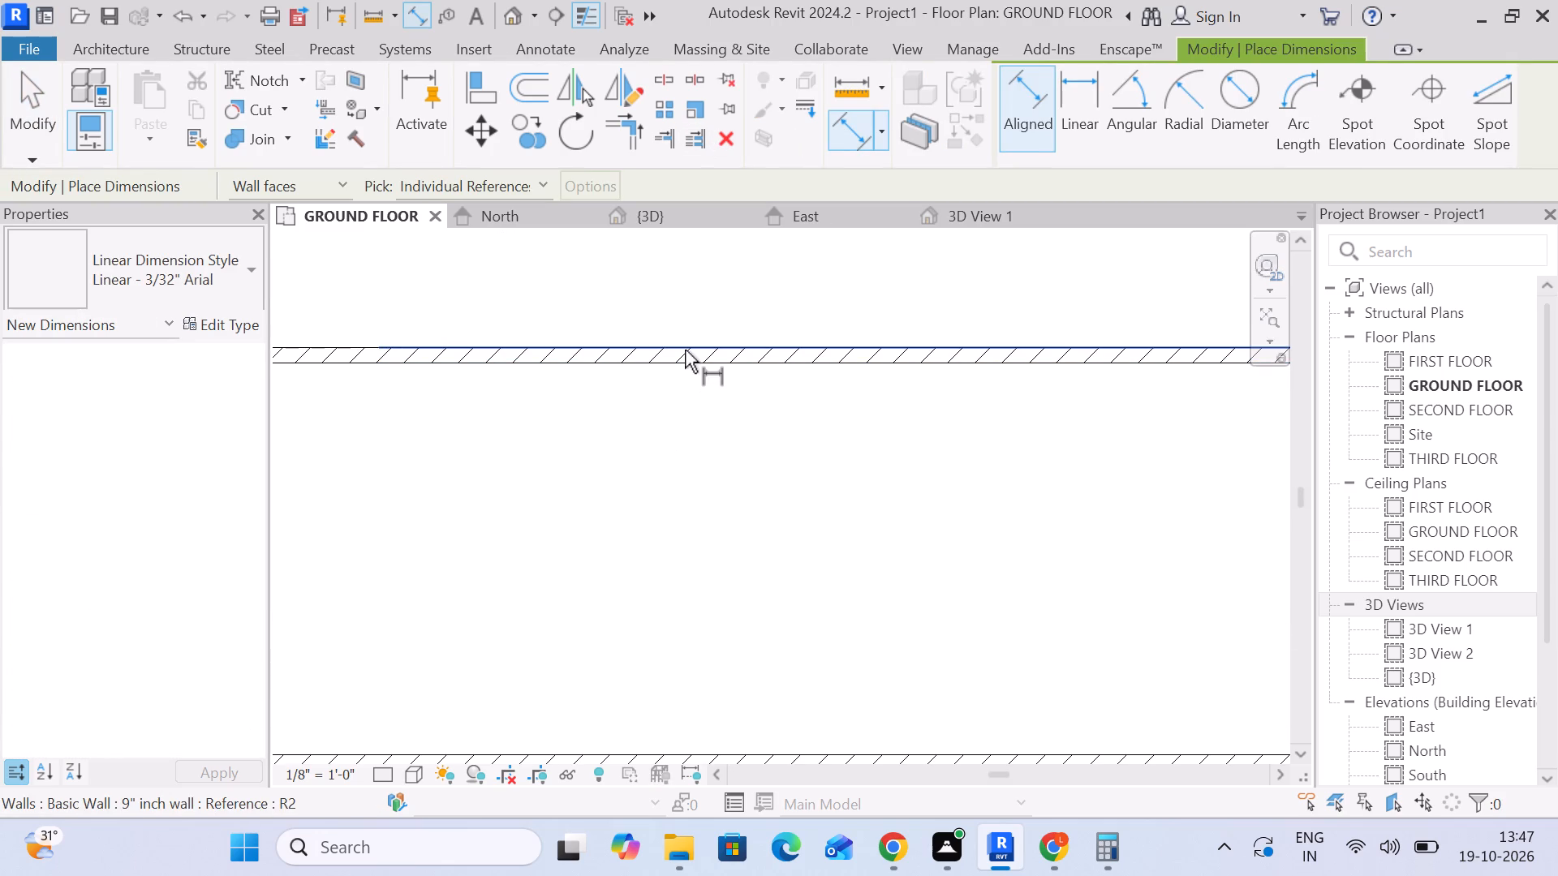
pyautogui.click(685, 350)
pyautogui.scroll(-1, 701, 309)
pyautogui.moveTo(701, 309); pyautogui.dragTo(732, 561, button='middle')
pyautogui.click(735, 440)
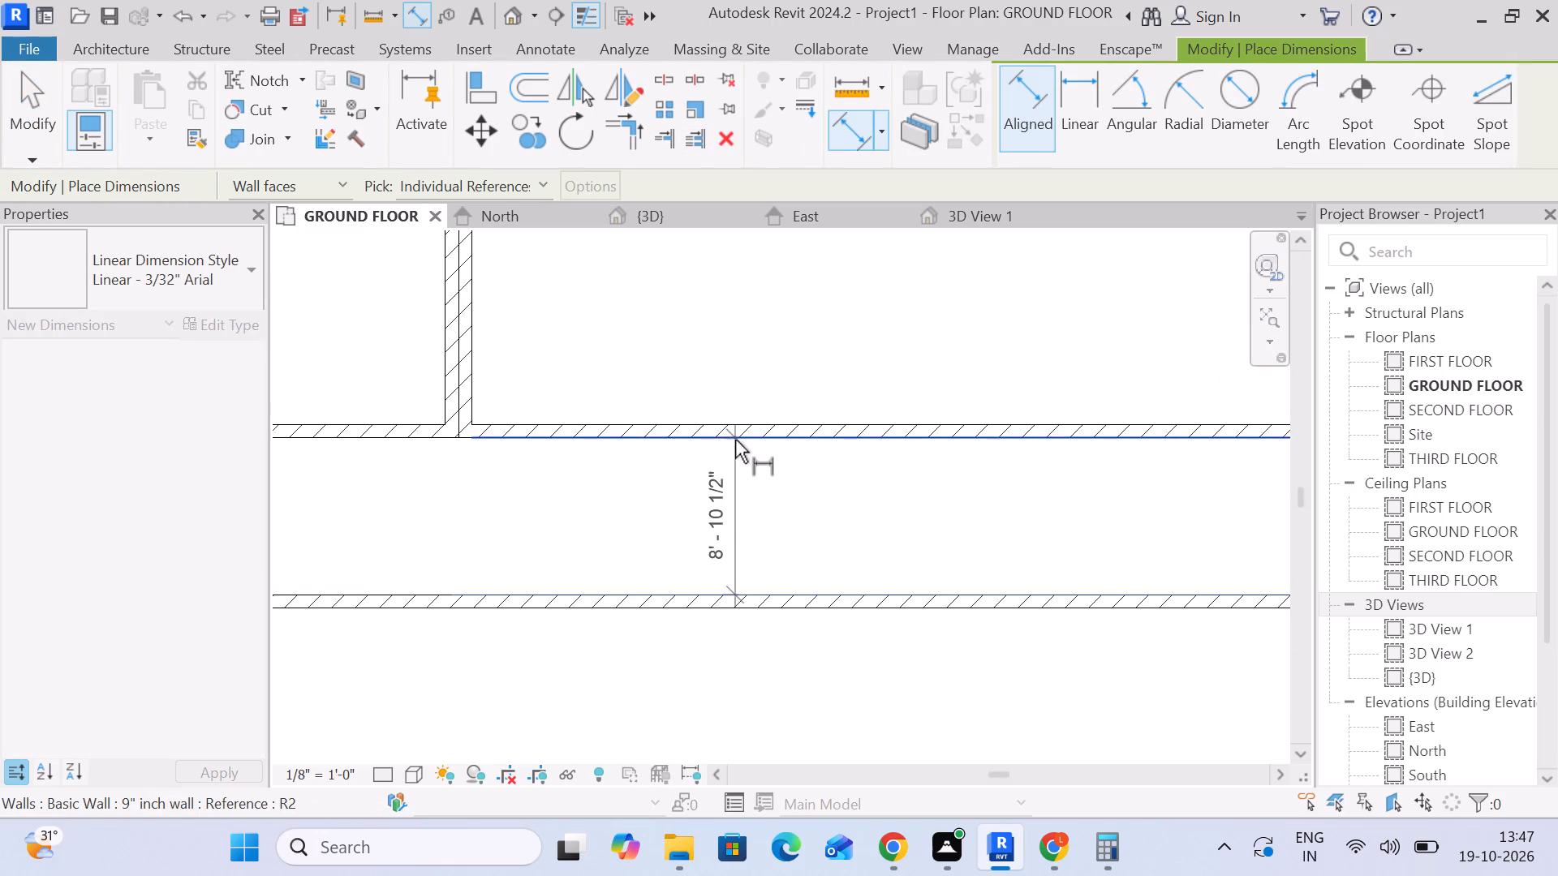
pyautogui.click(718, 487)
pyautogui.moveTo(11, 101); pyautogui.dragTo(22, 109)
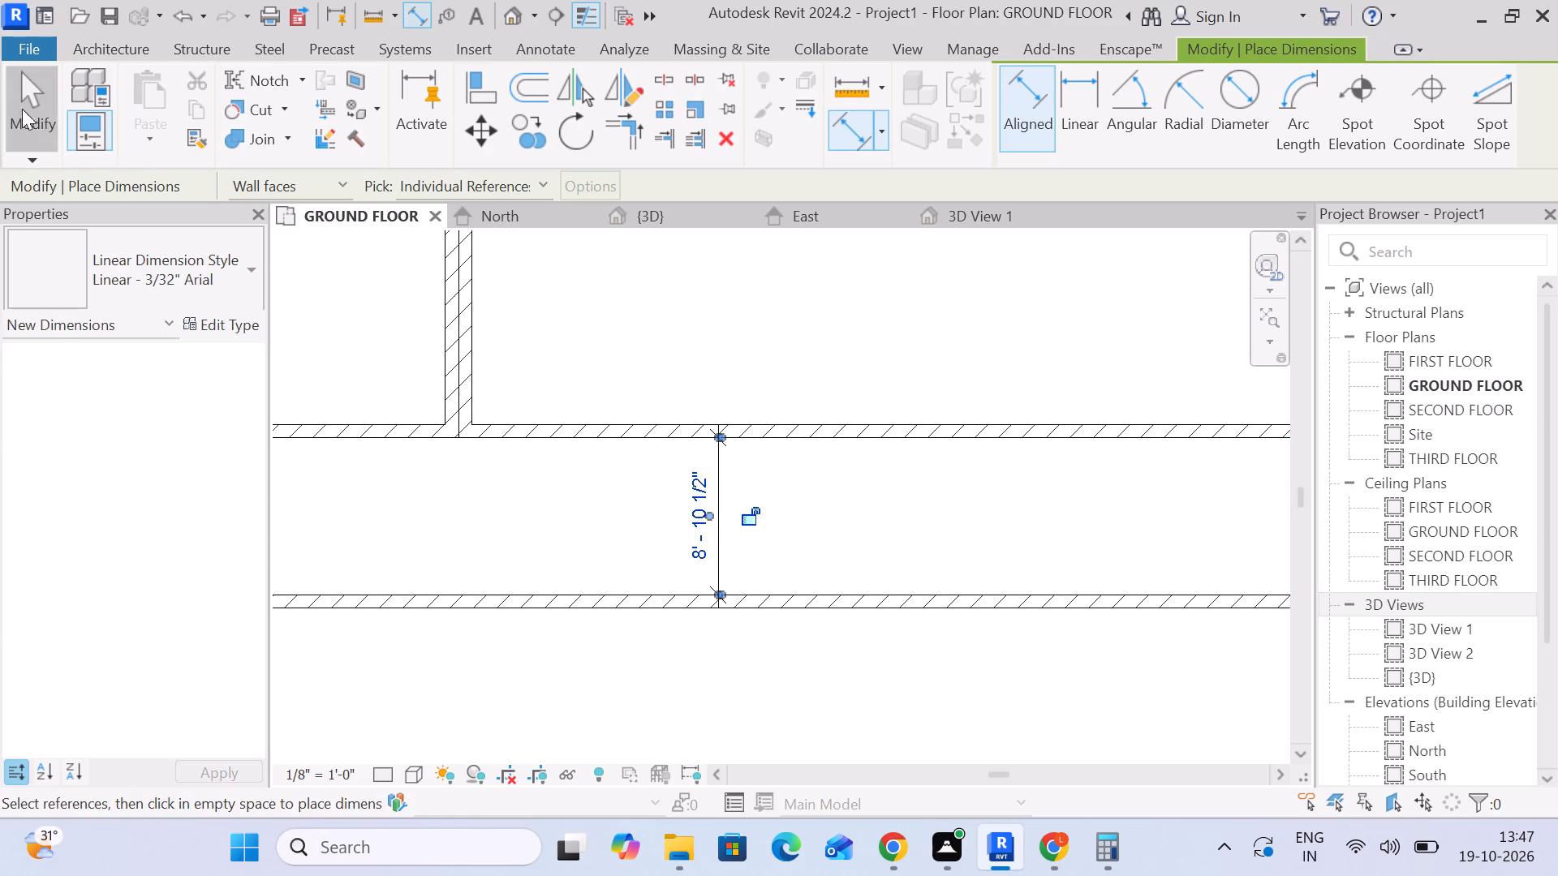
pyautogui.moveTo(22, 109); pyautogui.dragTo(29, 114)
# Set the south corridor's clear width to 10' by moving its lower horizontal wall through the new dimension.
pyautogui.scroll(2, 624, 501)
pyautogui.click(717, 530)
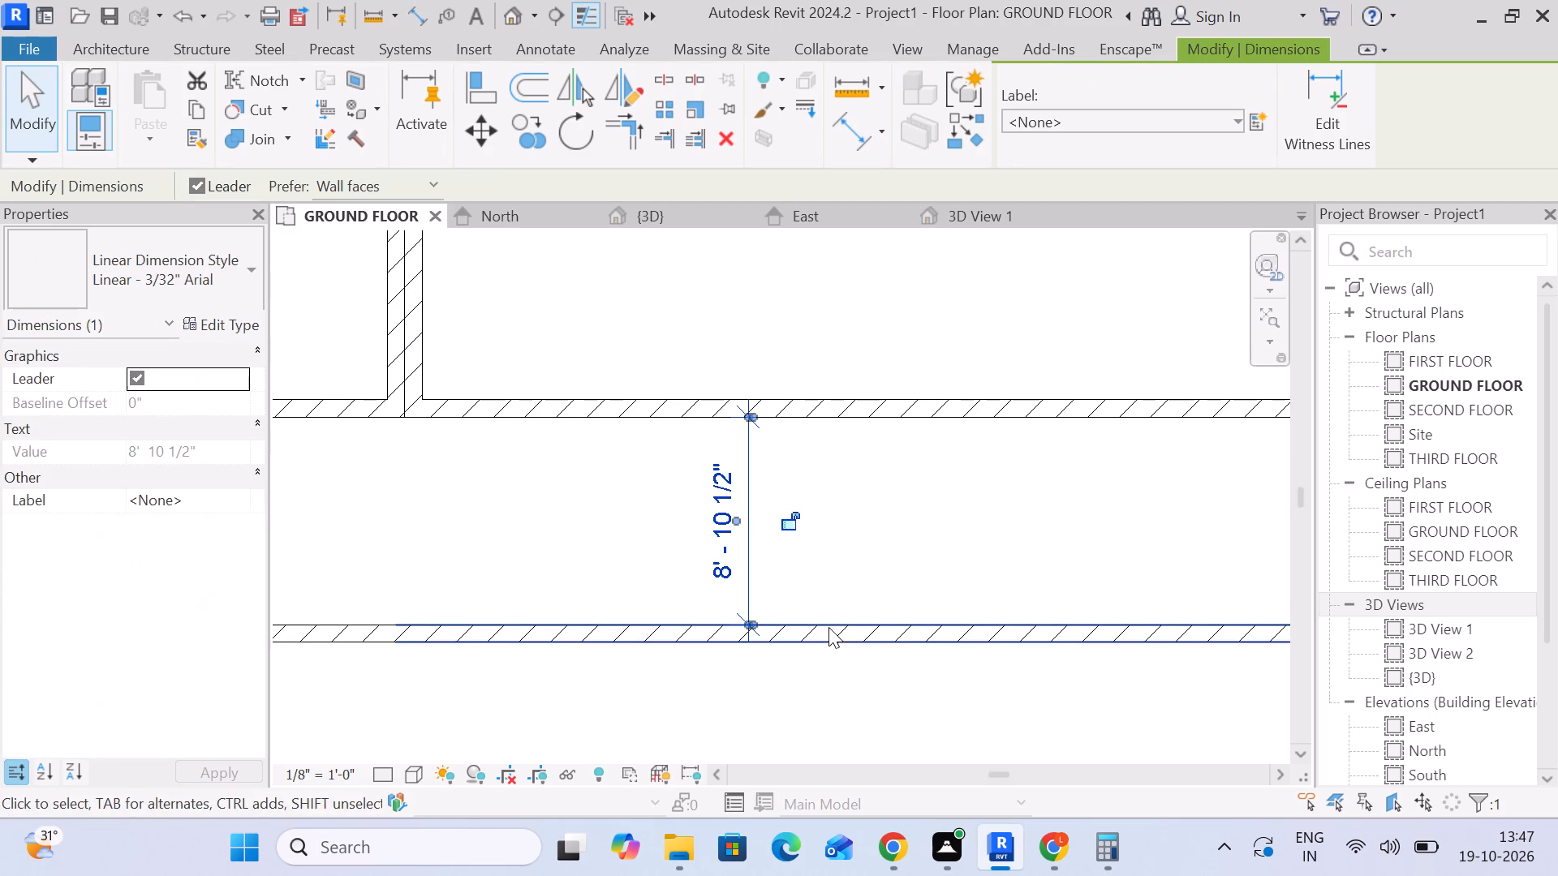
pyautogui.click(727, 534)
pyautogui.click(718, 537)
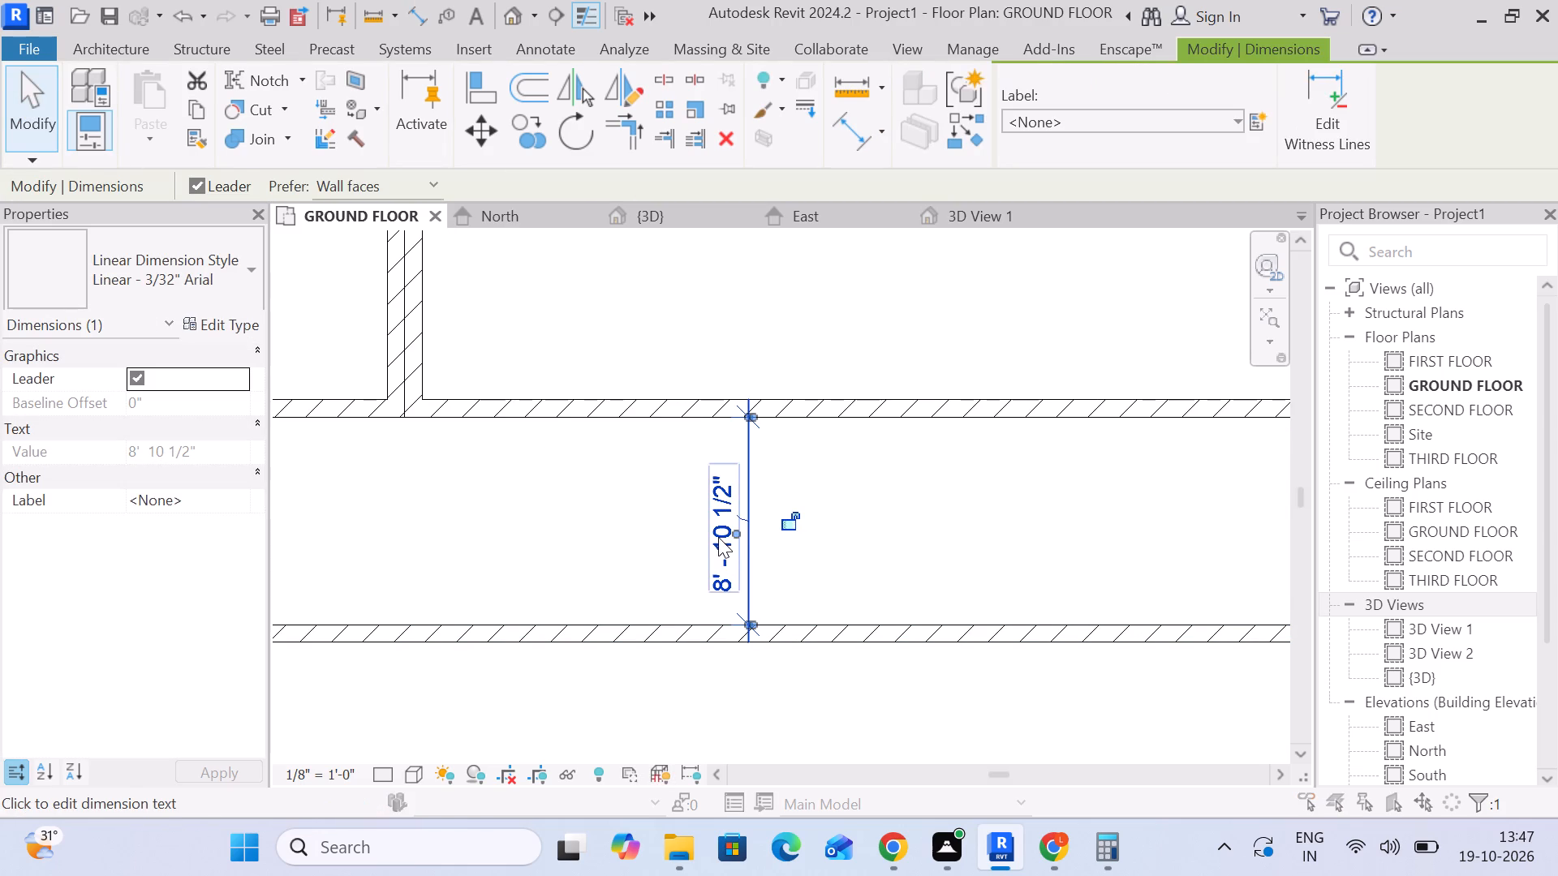
pyautogui.click(1029, 144)
pyautogui.click(973, 647)
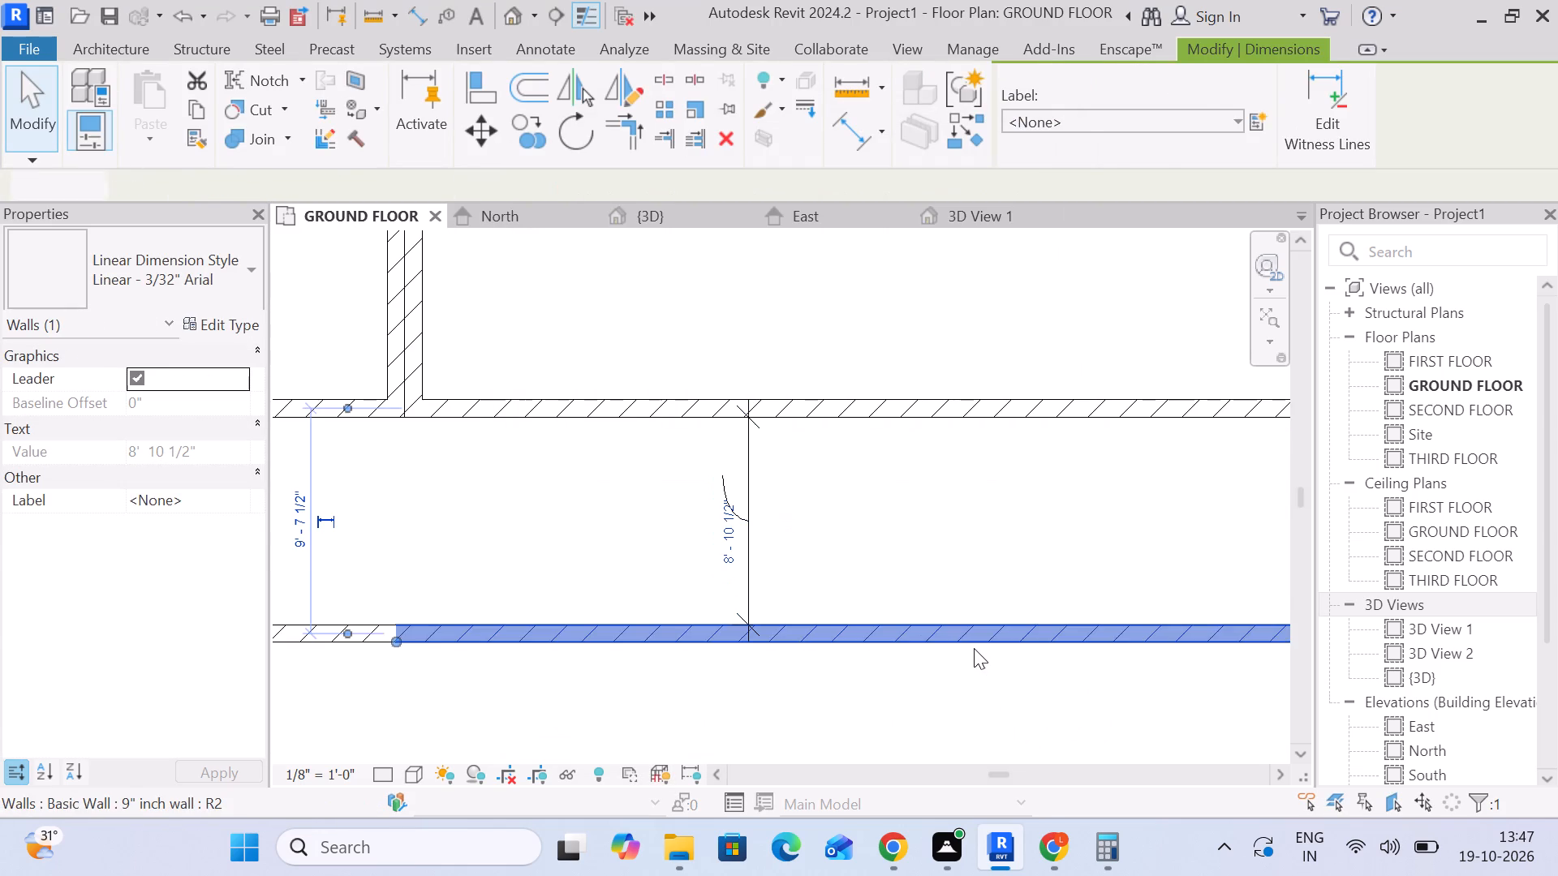
pyautogui.scroll(-5, 758, 554)
pyautogui.moveTo(805, 548); pyautogui.dragTo(849, 381, button='middle')
pyautogui.click(861, 558)
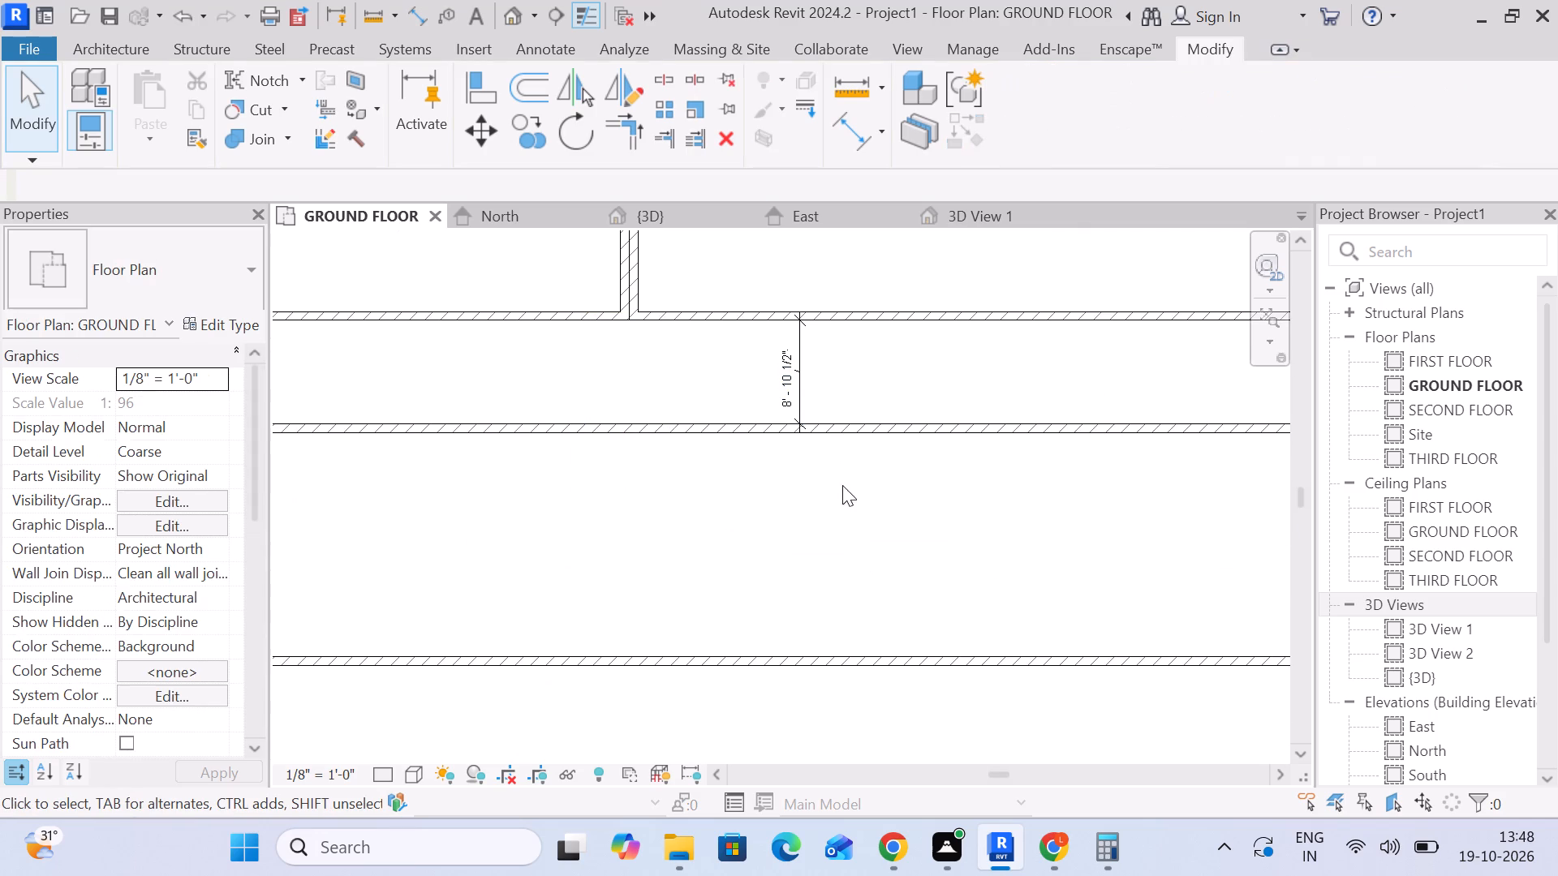
pyautogui.click(769, 373)
pyautogui.click(789, 386)
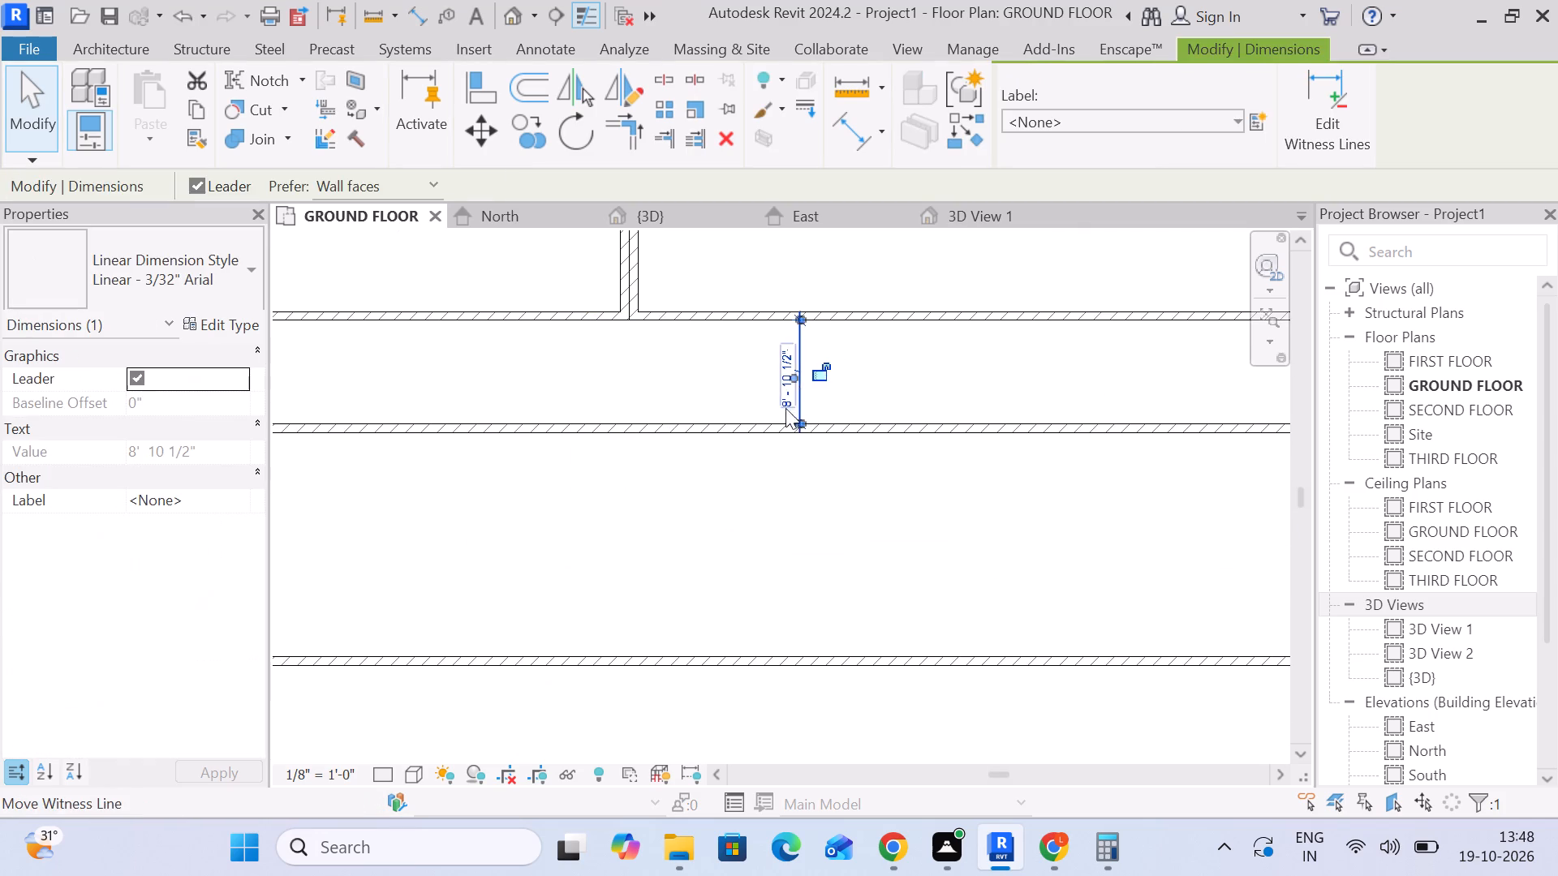
pyautogui.click(945, 531)
pyautogui.click(923, 446)
pyautogui.click(914, 440)
pyautogui.click(788, 397)
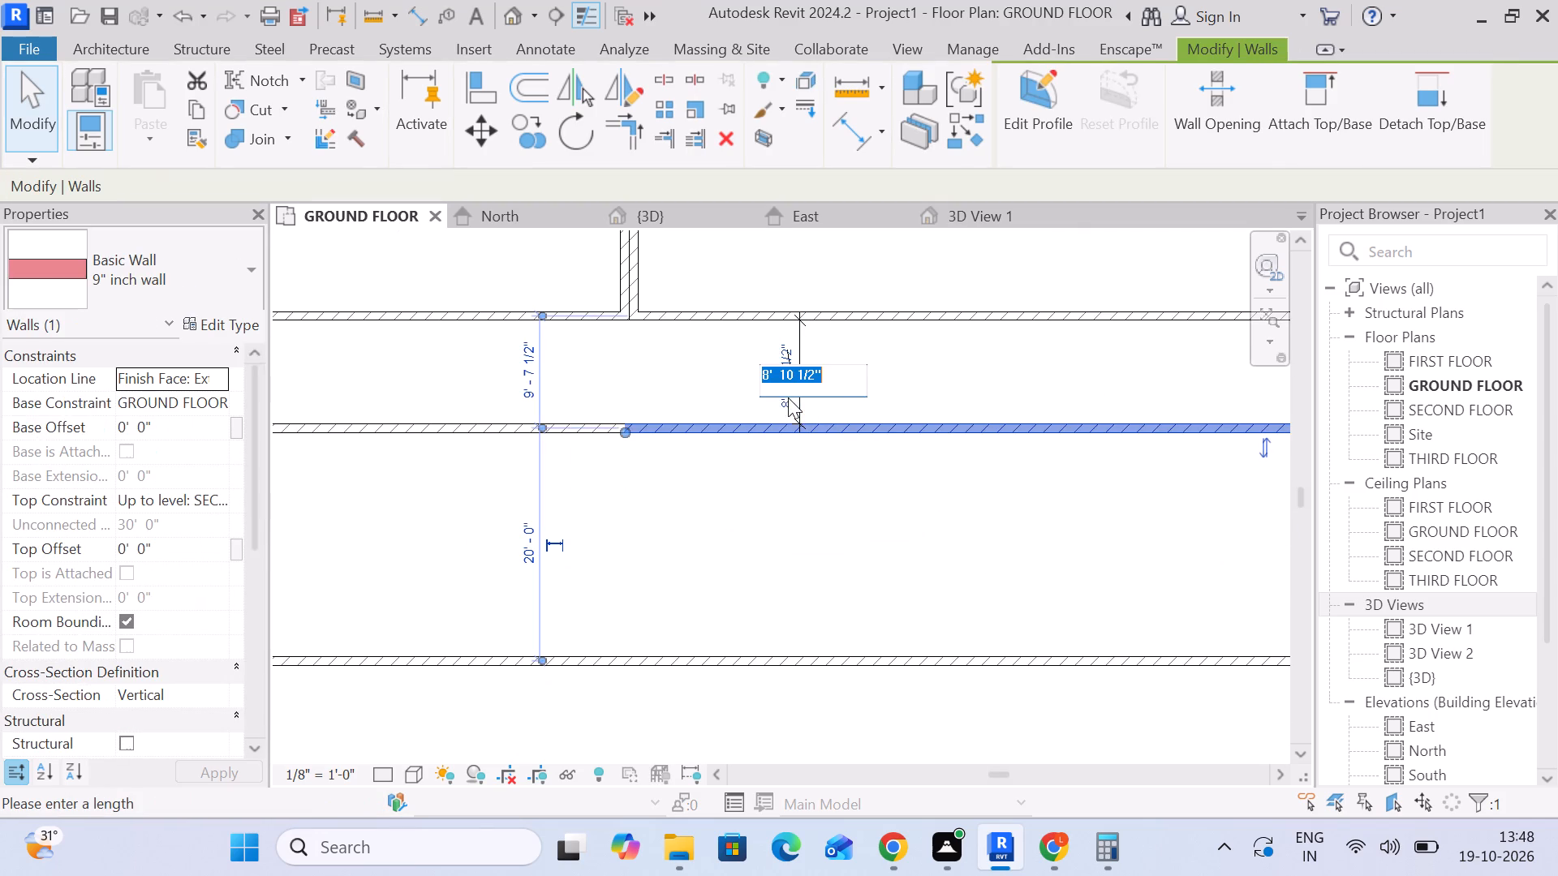
pyautogui.press('1')
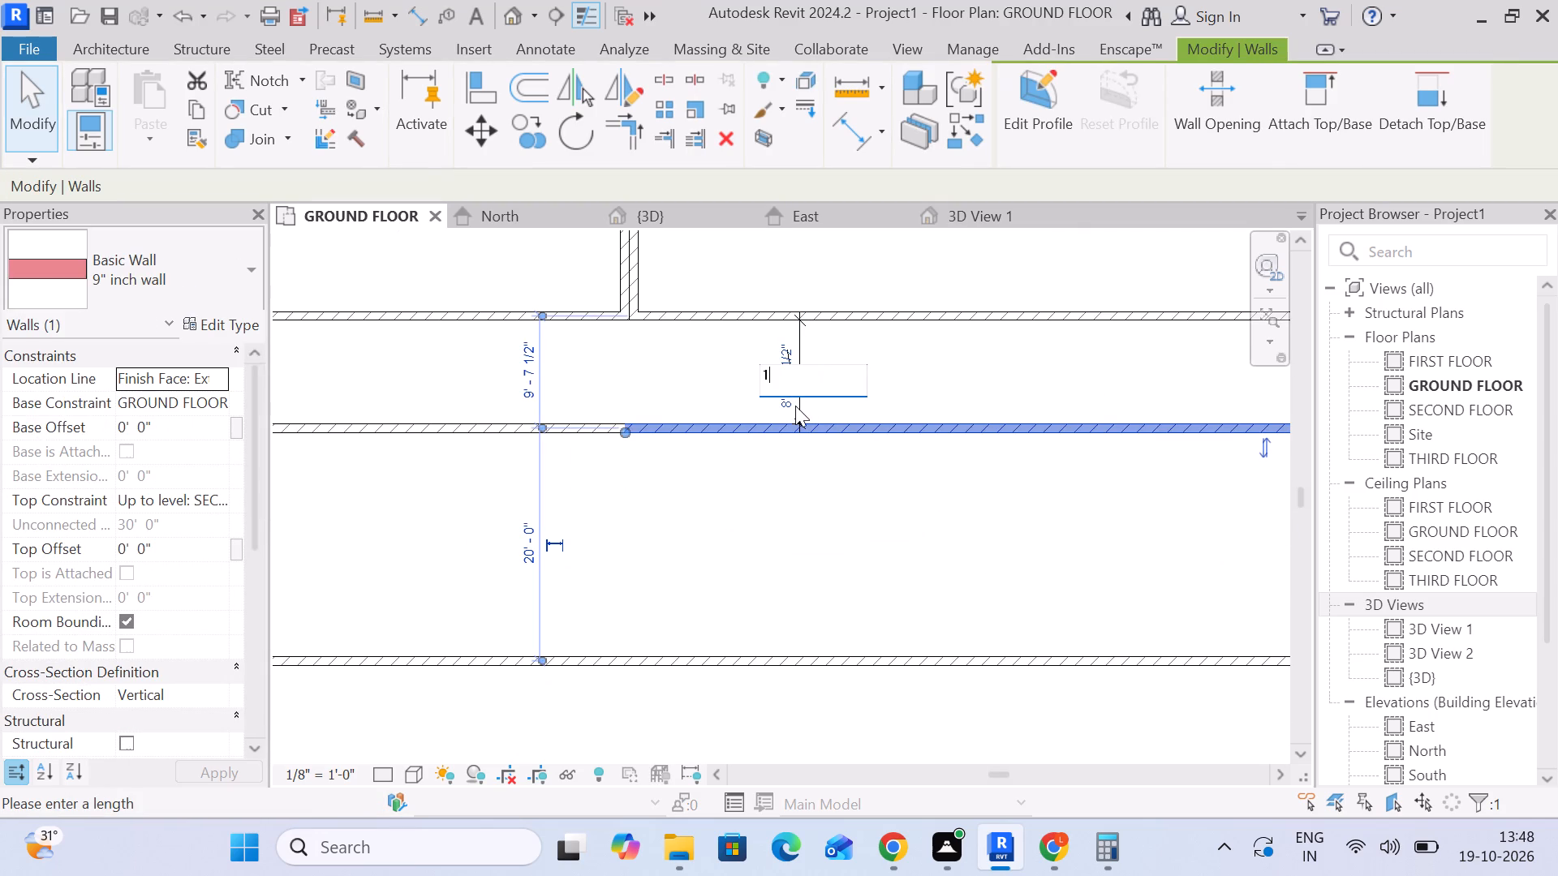
pyautogui.write("0'")
pyautogui.press('Return')
pyautogui.click(840, 515)
# Examine the walls around the southern rooms and the resized south corridor, checking individual walls' temporary dimensions.
pyautogui.scroll(-5, 851, 515)
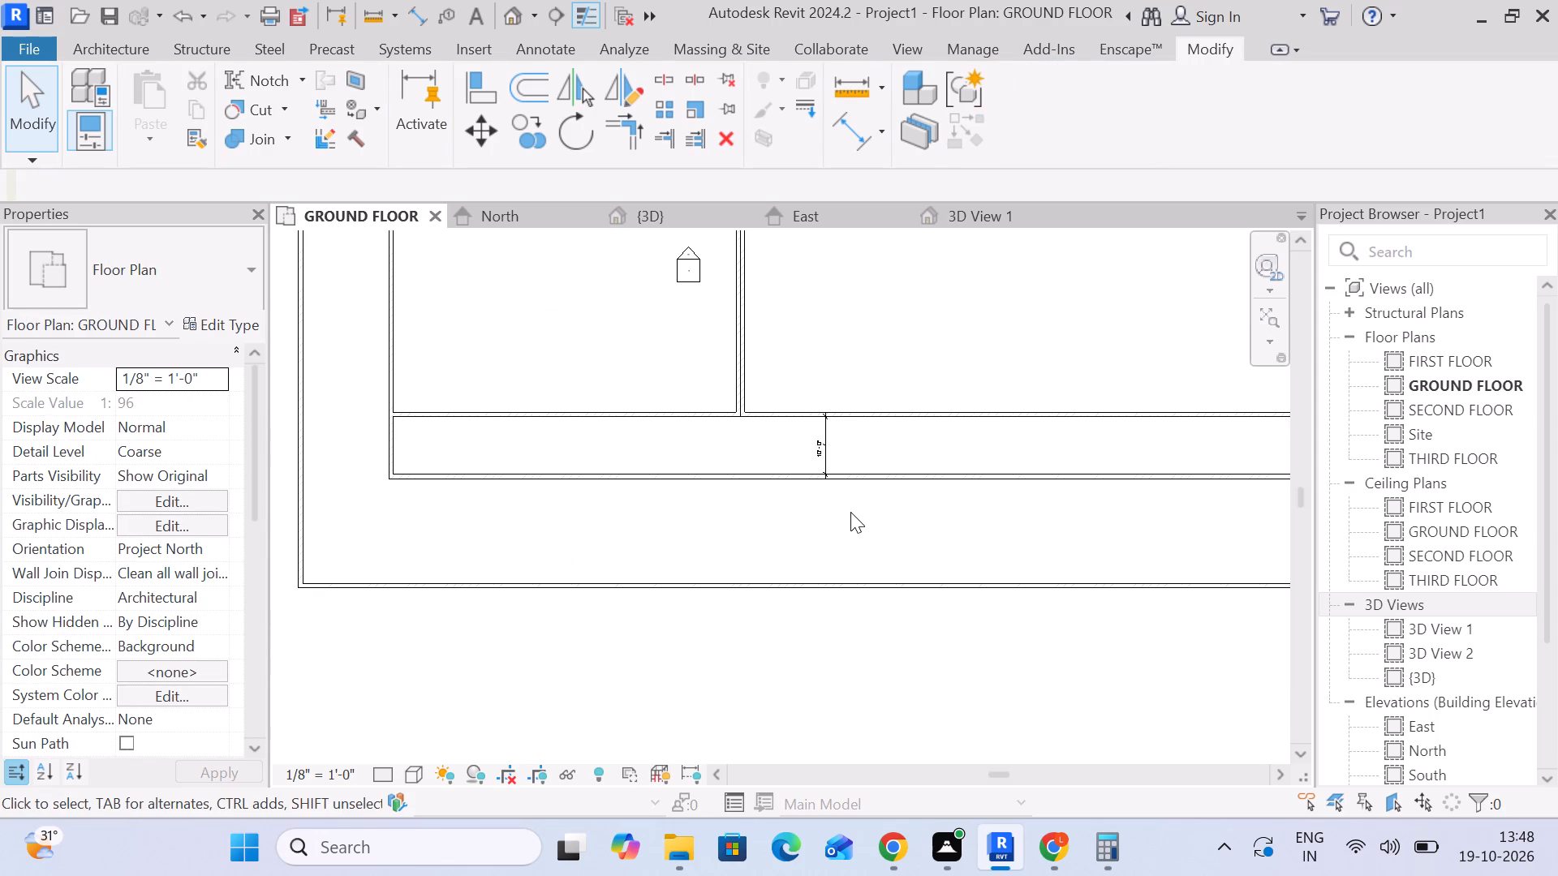
pyautogui.moveTo(846, 516); pyautogui.dragTo(755, 473, button='middle')
pyautogui.scroll(1, 755, 473)
pyautogui.scroll(-2, 755, 473)
pyautogui.moveTo(754, 472); pyautogui.dragTo(722, 455, button='middle')
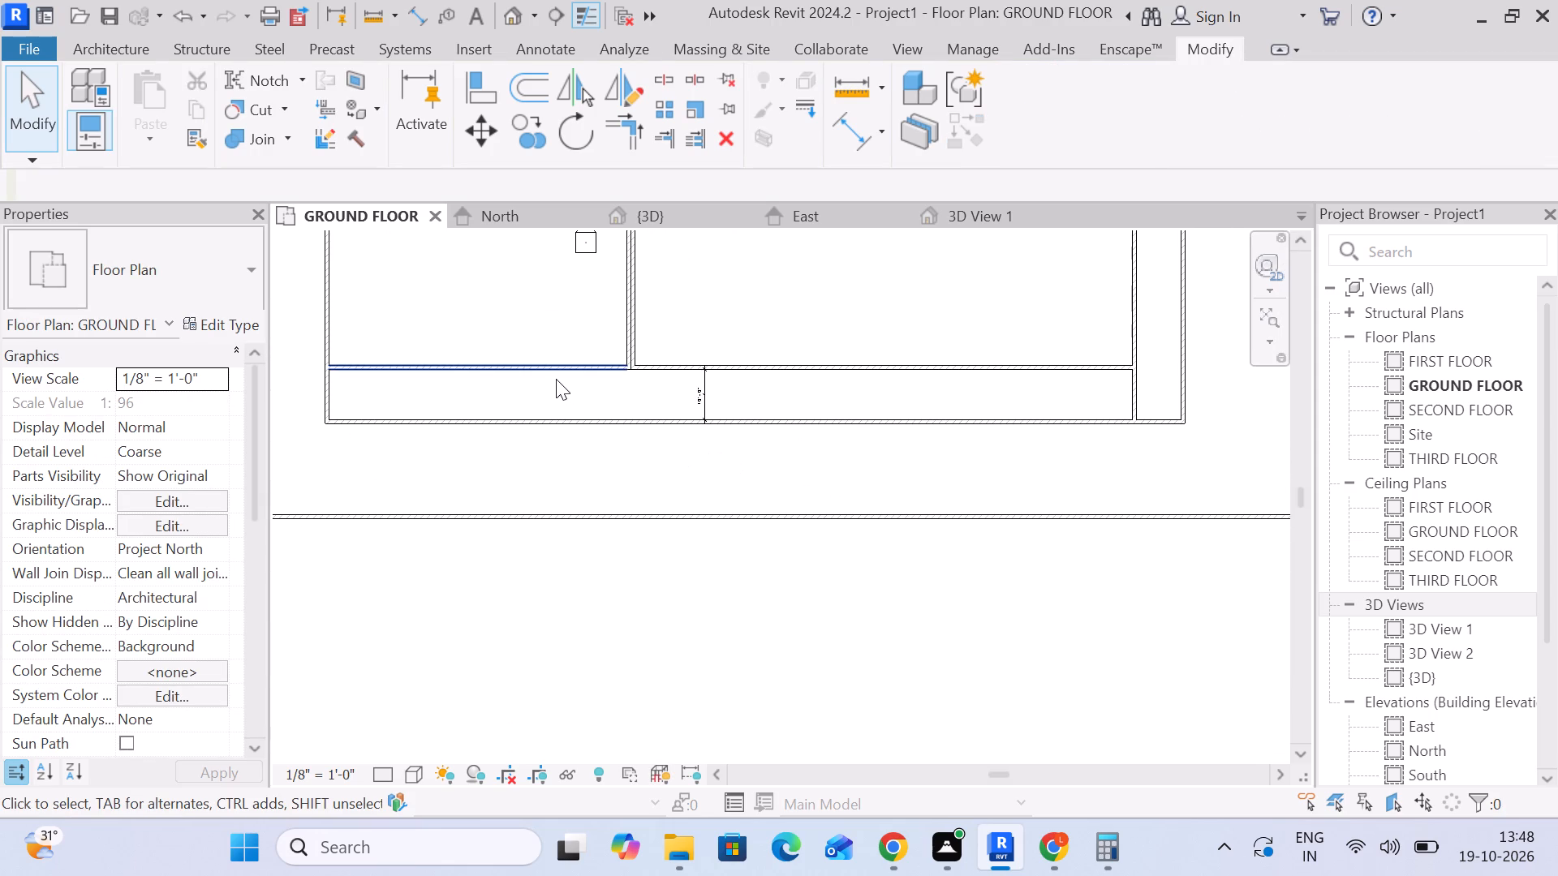
pyautogui.click(556, 379)
pyautogui.moveTo(595, 374); pyautogui.dragTo(729, 659, button='middle')
pyautogui.scroll(-3, 792, 572)
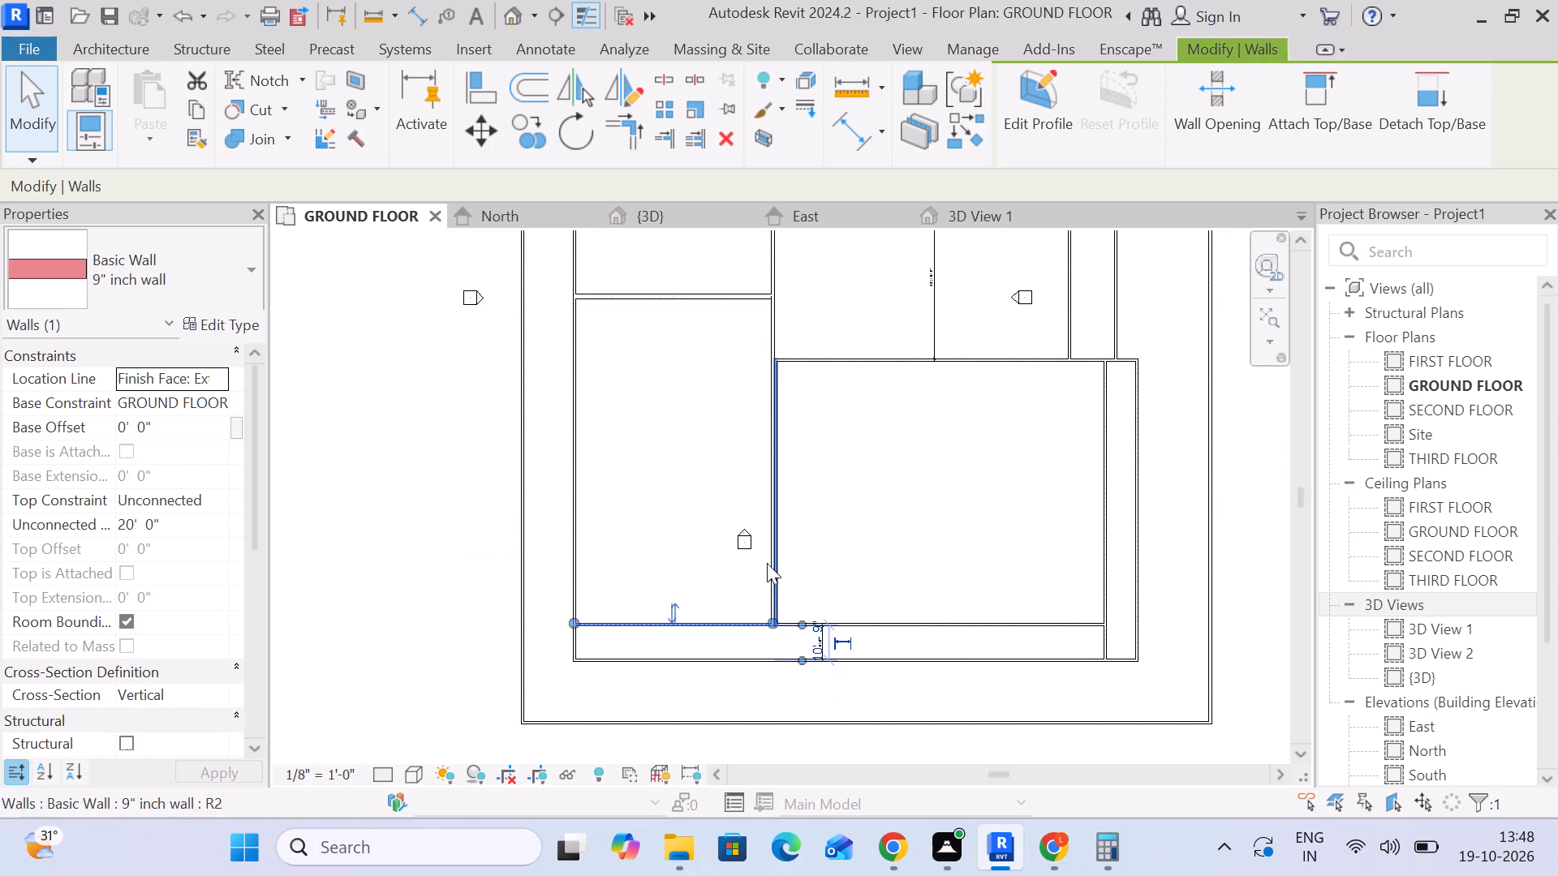
pyautogui.click(647, 517)
pyautogui.click(582, 466)
pyautogui.scroll(-1, 629, 535)
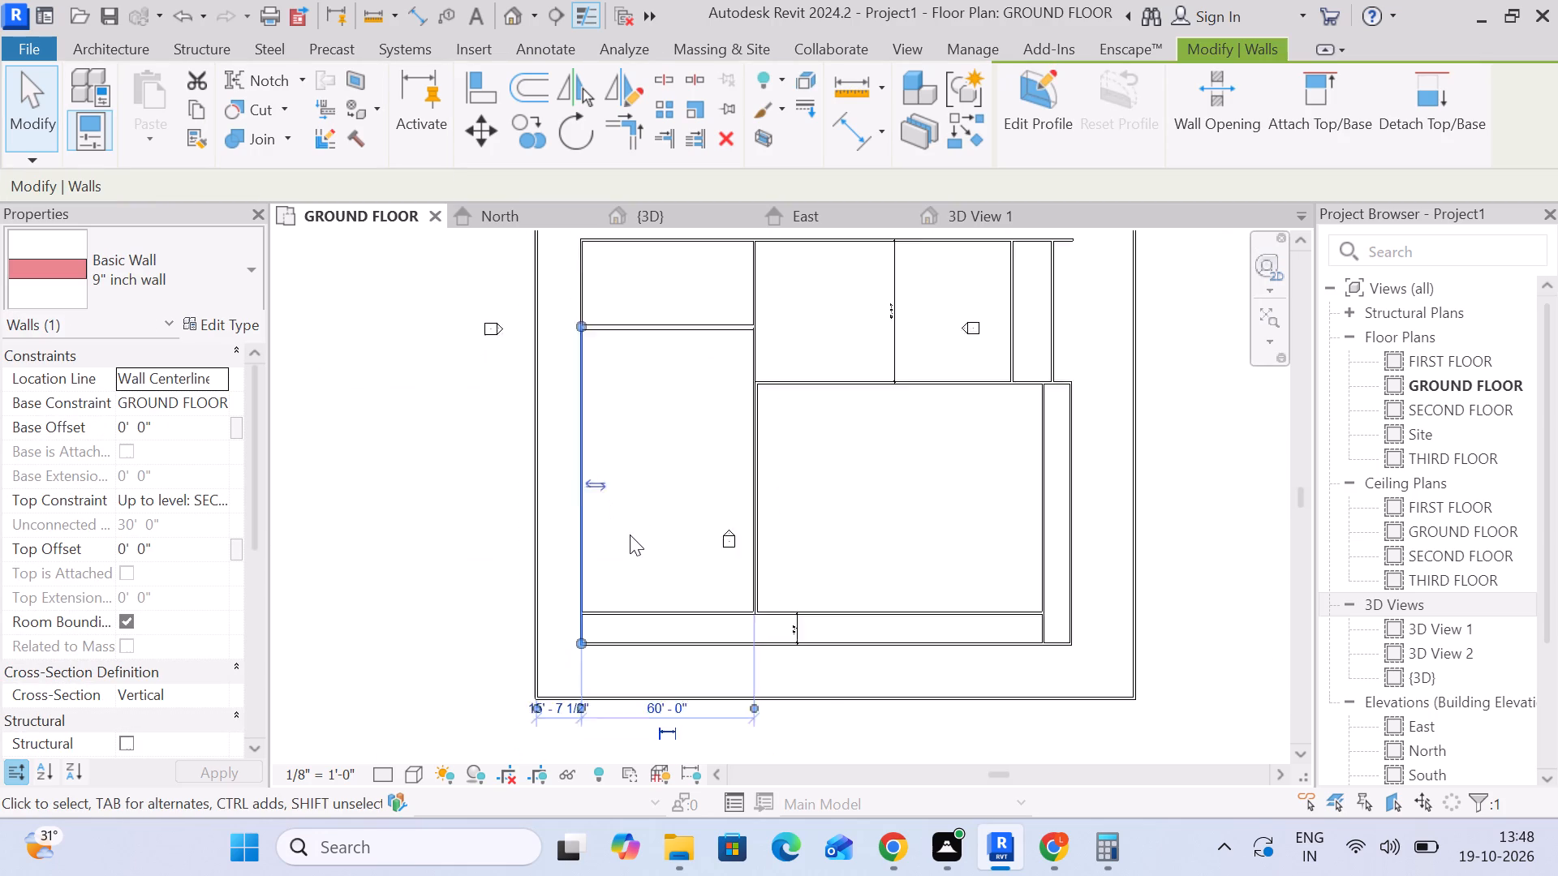
pyautogui.scroll(-1, 630, 535)
pyautogui.click(644, 607)
pyautogui.scroll(1, 779, 513)
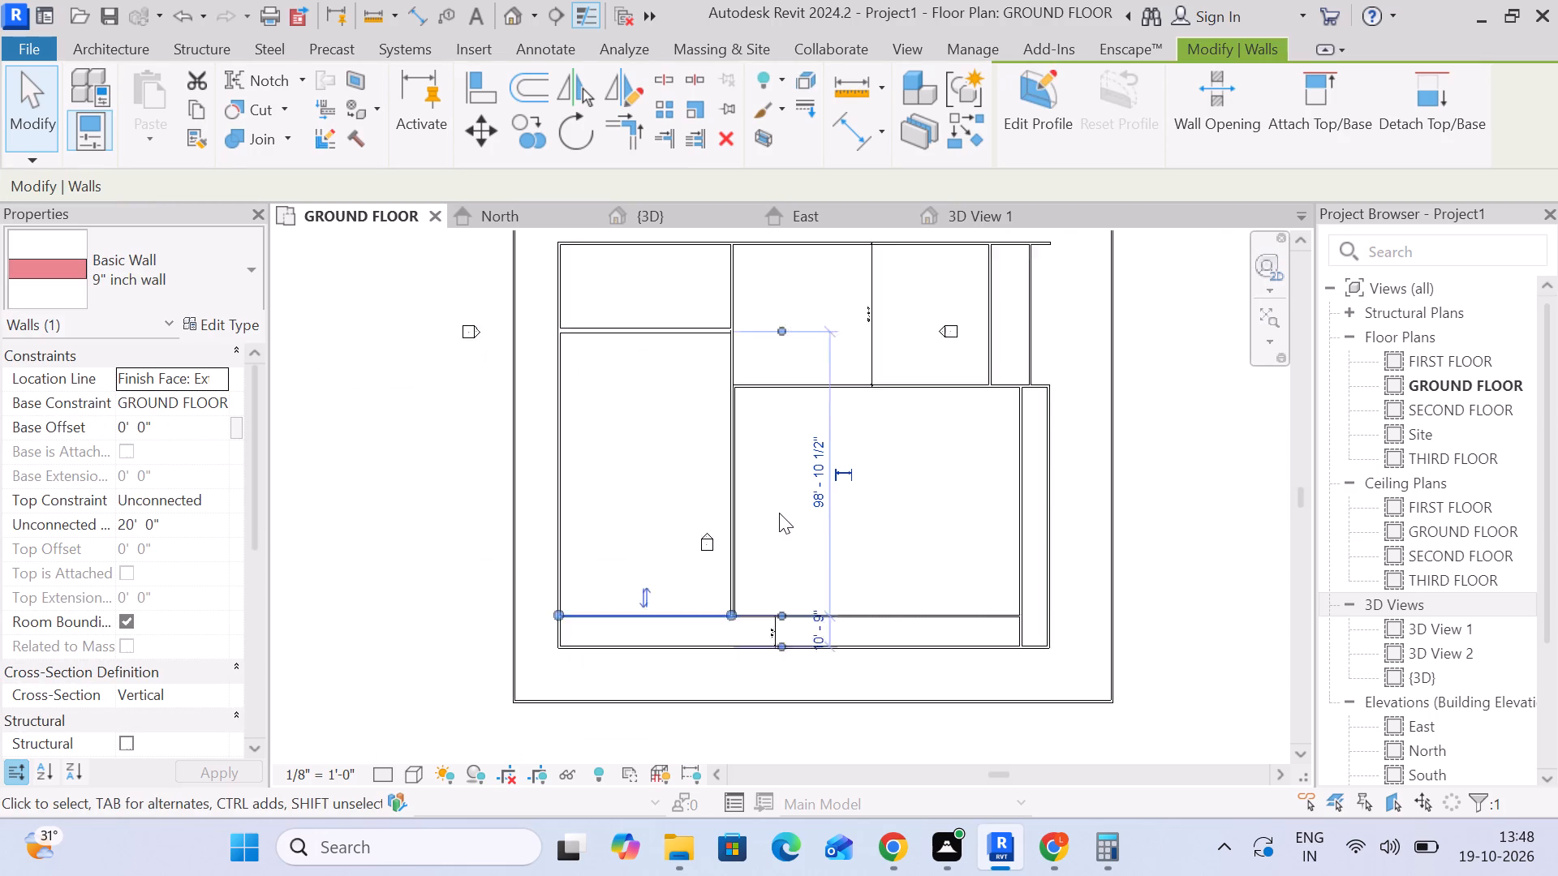
pyautogui.scroll(1, 779, 513)
pyautogui.click(945, 556)
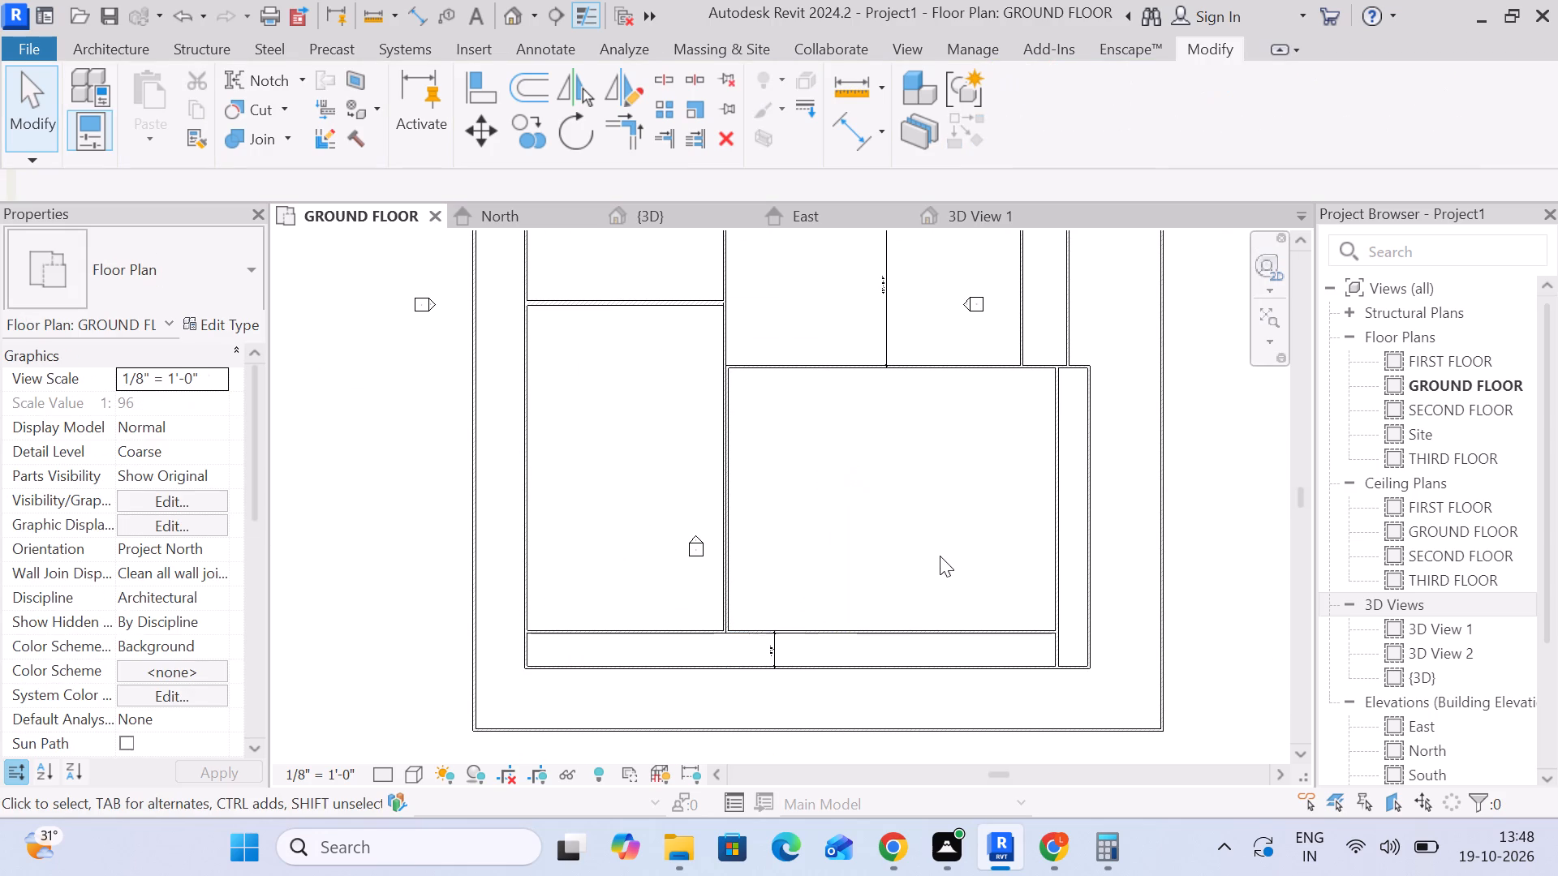
pyautogui.scroll(2, 758, 650)
pyautogui.scroll(1, 820, 673)
pyautogui.moveTo(820, 673); pyautogui.dragTo(661, 564, button='middle')
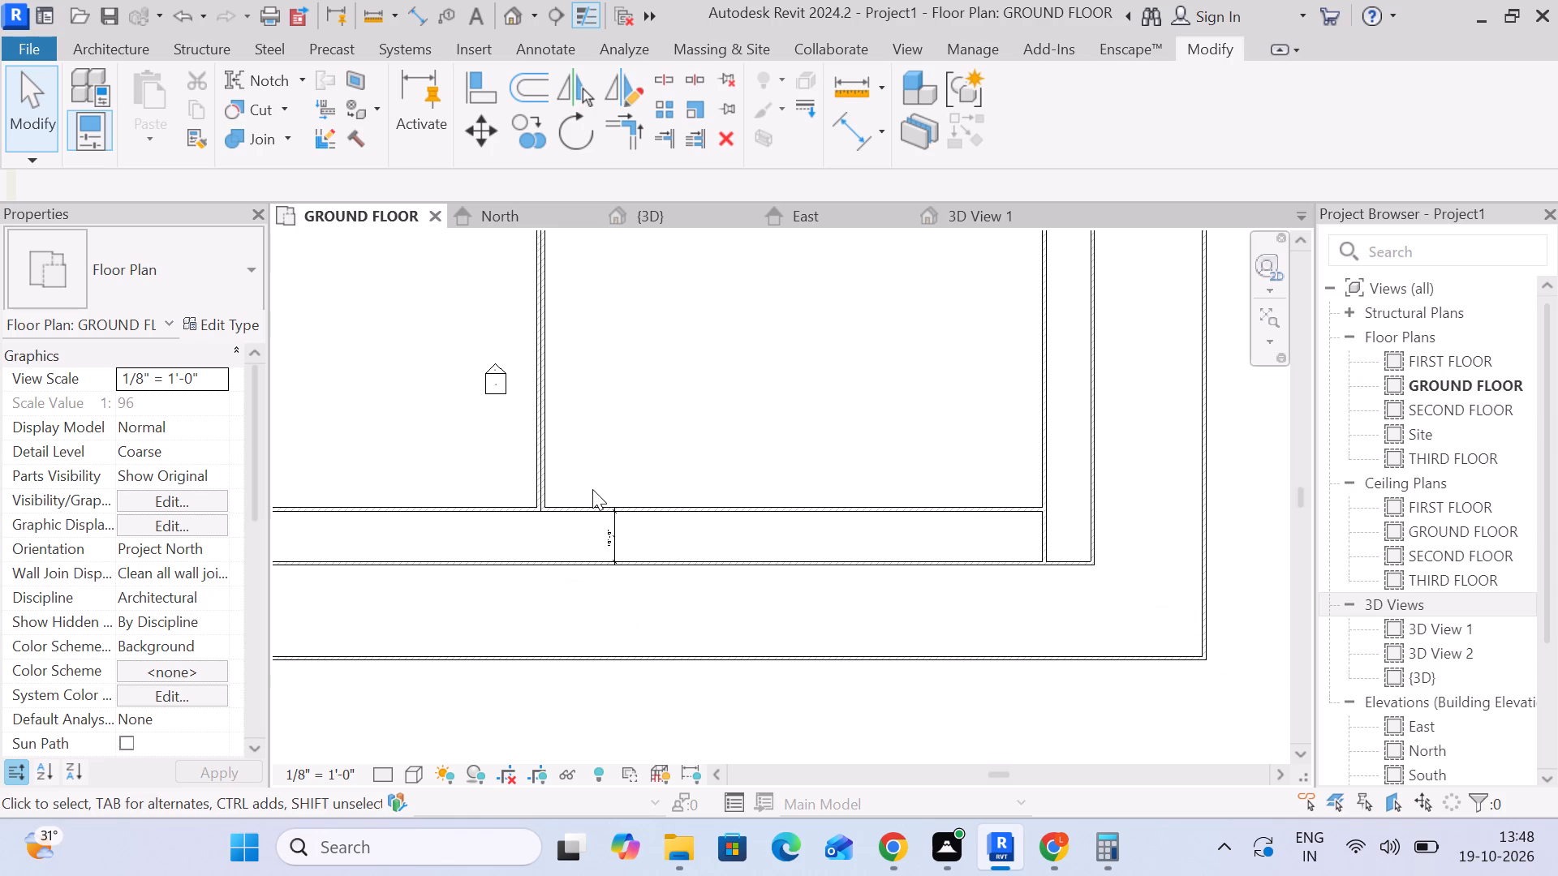
pyautogui.scroll(-2, 613, 485)
pyautogui.moveTo(643, 296); pyautogui.dragTo(641, 397, button='middle')
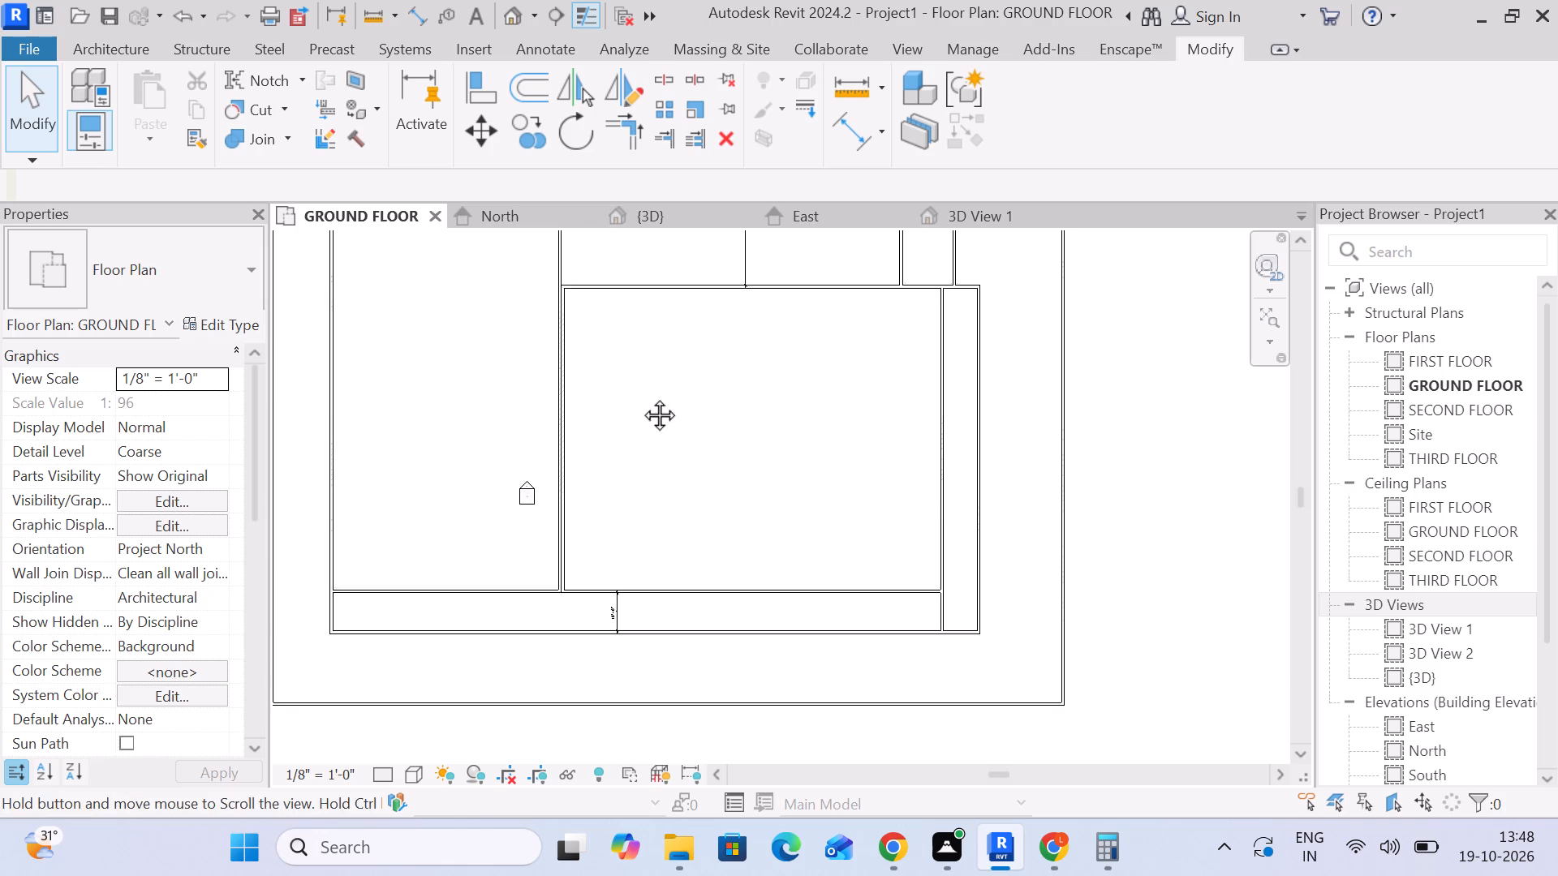
pyautogui.moveTo(641, 397); pyautogui.dragTo(640, 402, button='middle')
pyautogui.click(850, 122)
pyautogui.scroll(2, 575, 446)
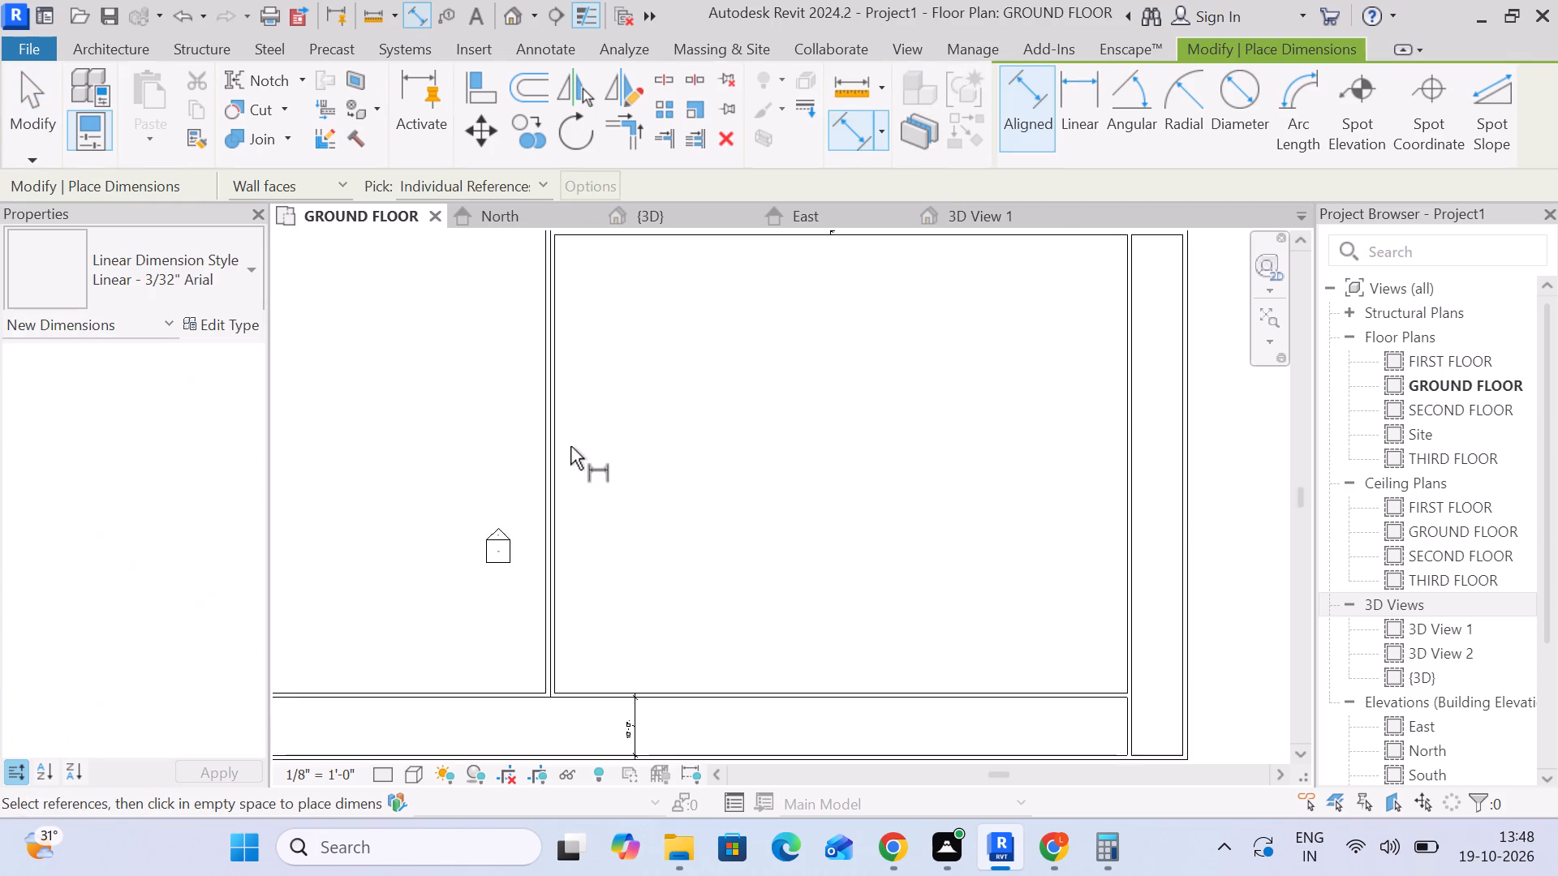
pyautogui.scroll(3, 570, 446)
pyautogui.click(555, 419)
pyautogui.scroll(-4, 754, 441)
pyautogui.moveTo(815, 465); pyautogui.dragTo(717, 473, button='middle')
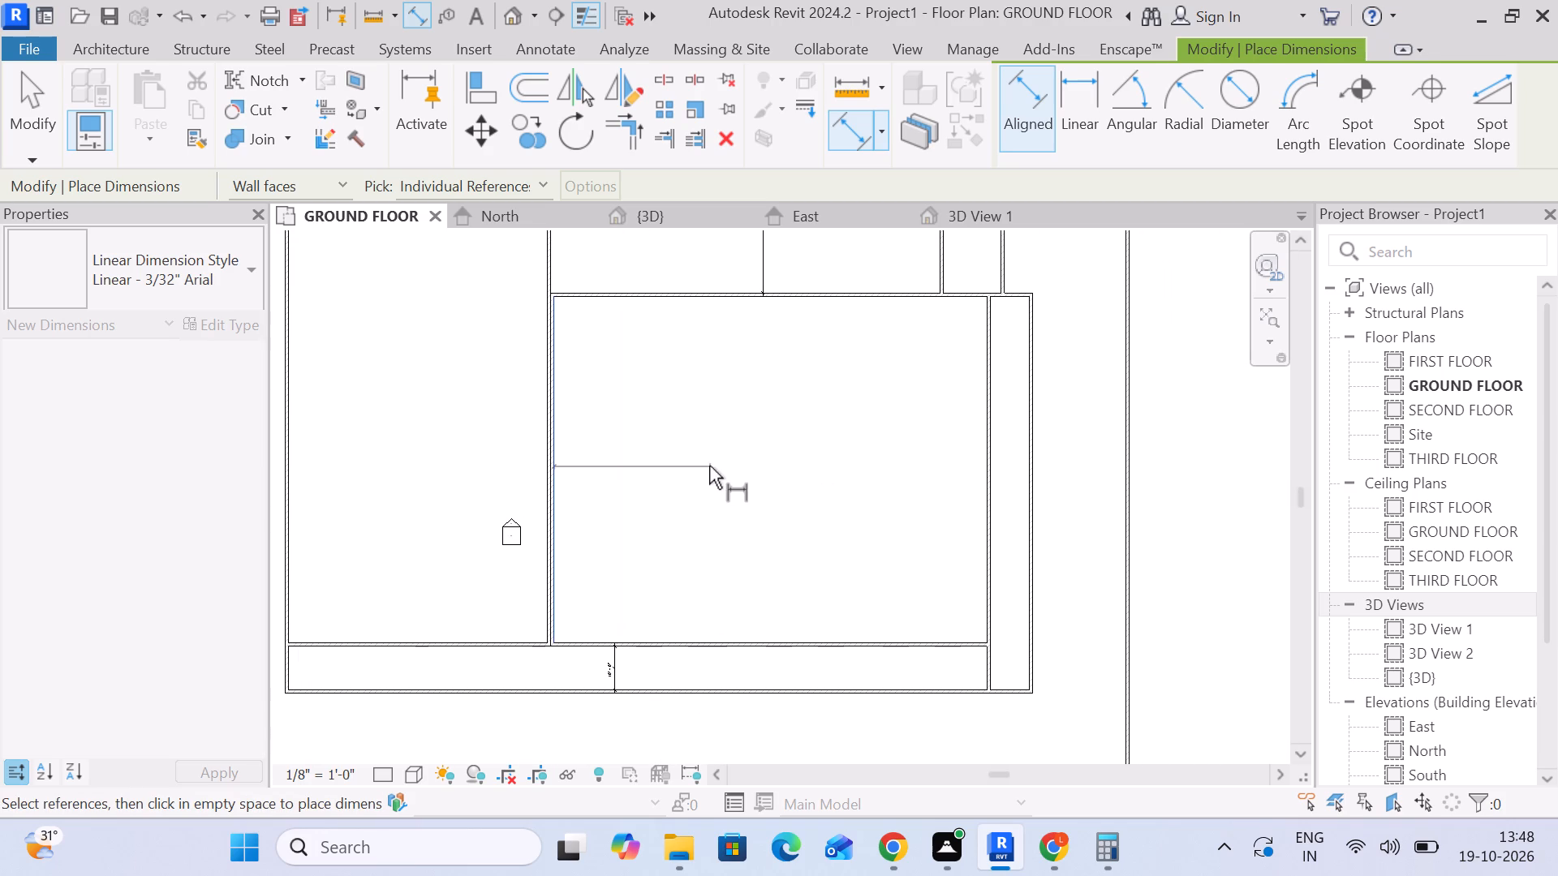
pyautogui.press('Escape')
# Add an aligned horizontal dimension across the large southeast room, from its west wall's far face to its east wall's outer face.
pyautogui.scroll(5, 570, 631)
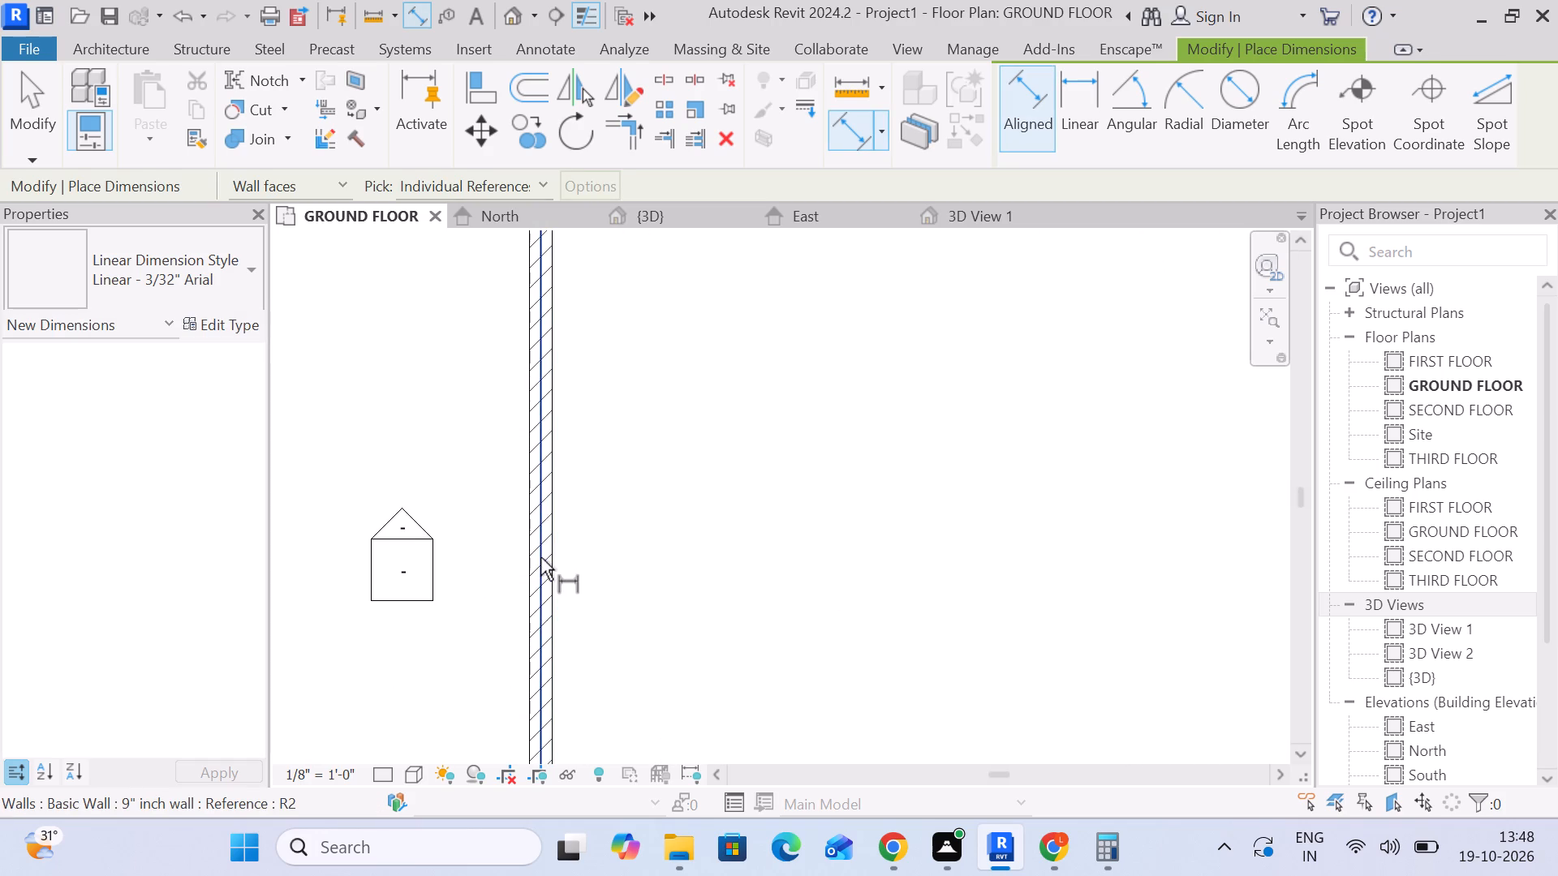
pyautogui.click(540, 557)
pyautogui.scroll(-5, 857, 557)
pyautogui.moveTo(874, 568); pyautogui.dragTo(616, 423, button='middle')
pyautogui.moveTo(825, 457); pyautogui.dragTo(733, 460, button='middle')
pyautogui.scroll(3, 1099, 435)
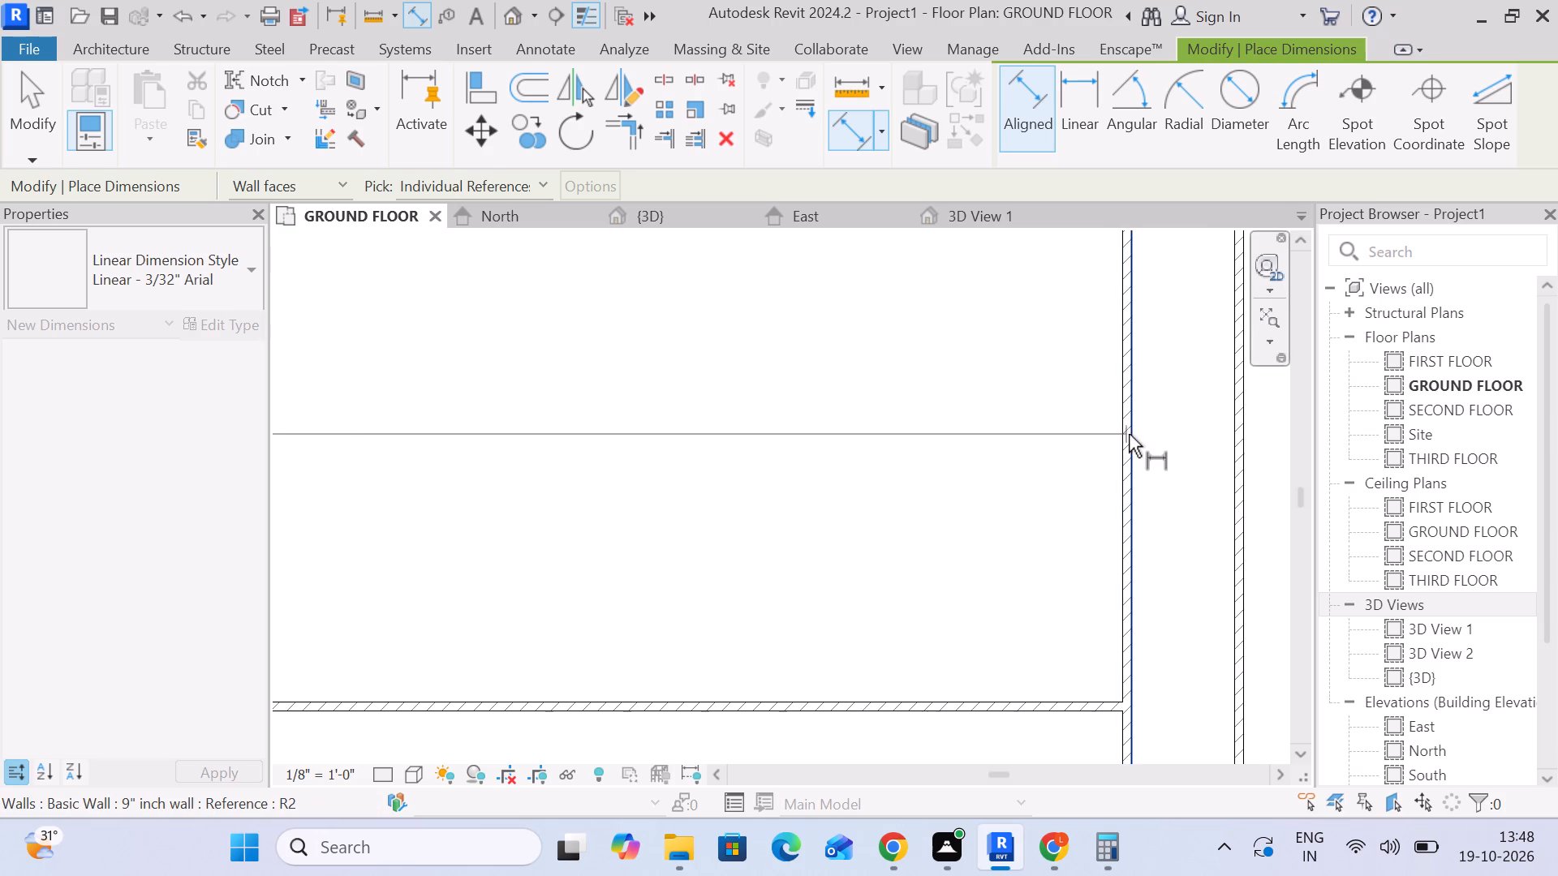
pyautogui.click(1134, 432)
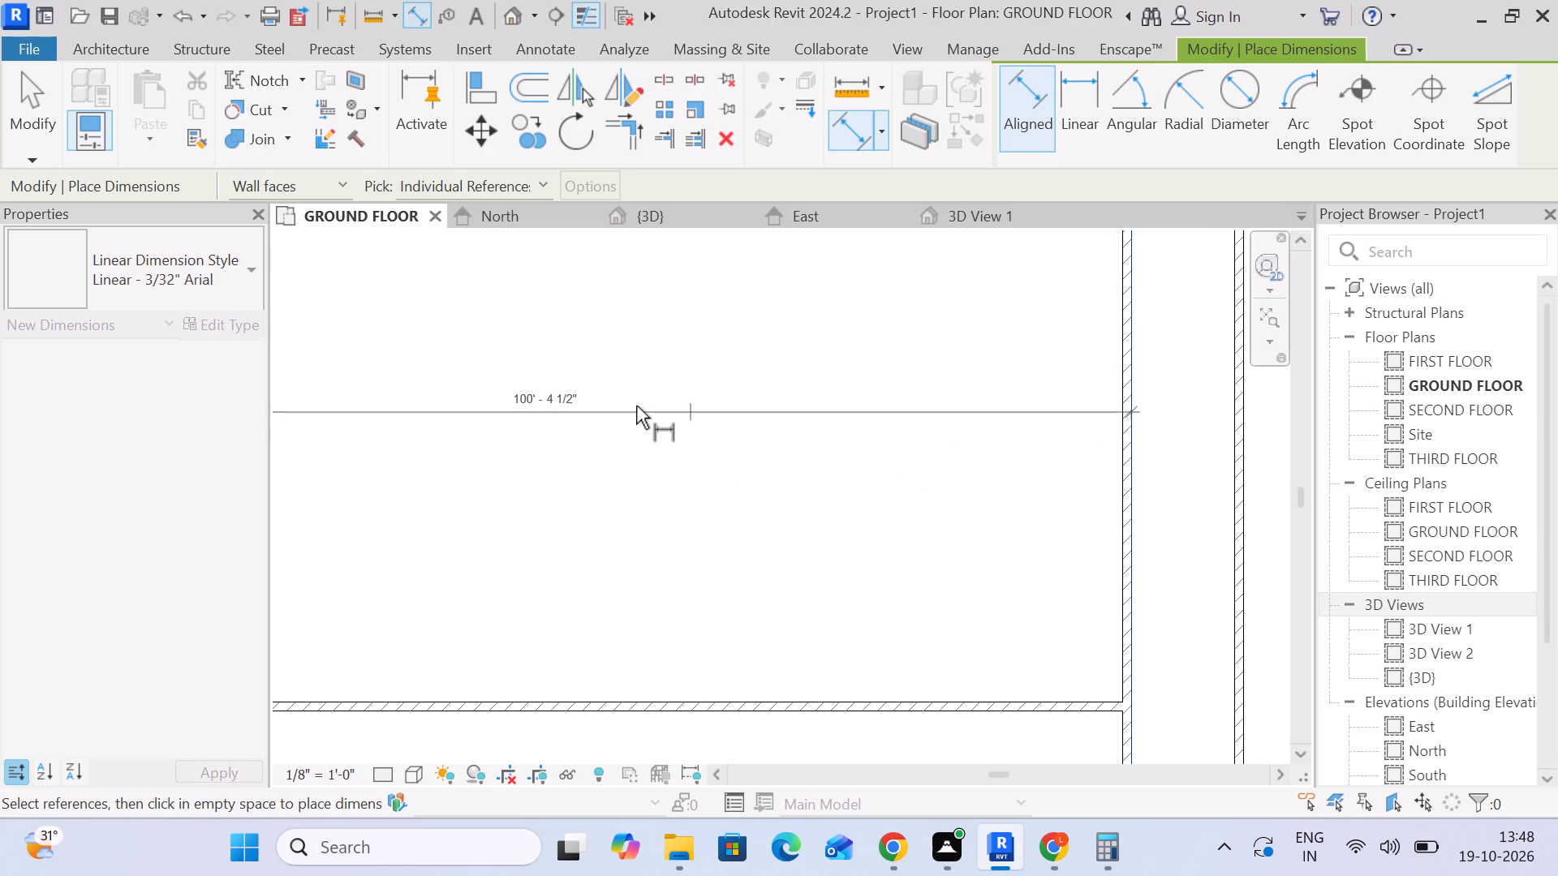
pyautogui.click(636, 406)
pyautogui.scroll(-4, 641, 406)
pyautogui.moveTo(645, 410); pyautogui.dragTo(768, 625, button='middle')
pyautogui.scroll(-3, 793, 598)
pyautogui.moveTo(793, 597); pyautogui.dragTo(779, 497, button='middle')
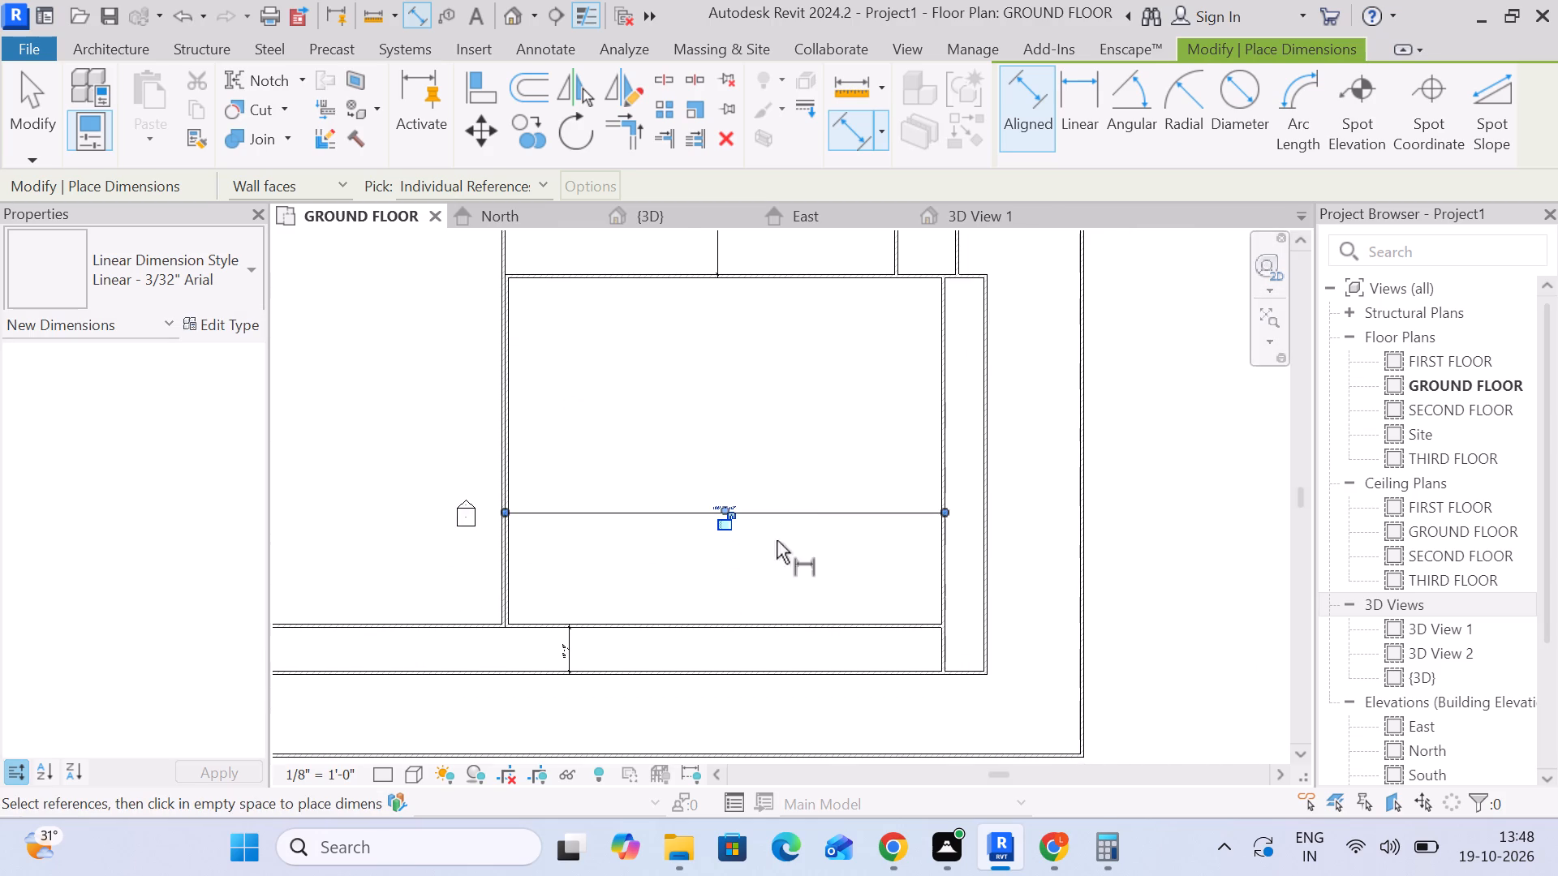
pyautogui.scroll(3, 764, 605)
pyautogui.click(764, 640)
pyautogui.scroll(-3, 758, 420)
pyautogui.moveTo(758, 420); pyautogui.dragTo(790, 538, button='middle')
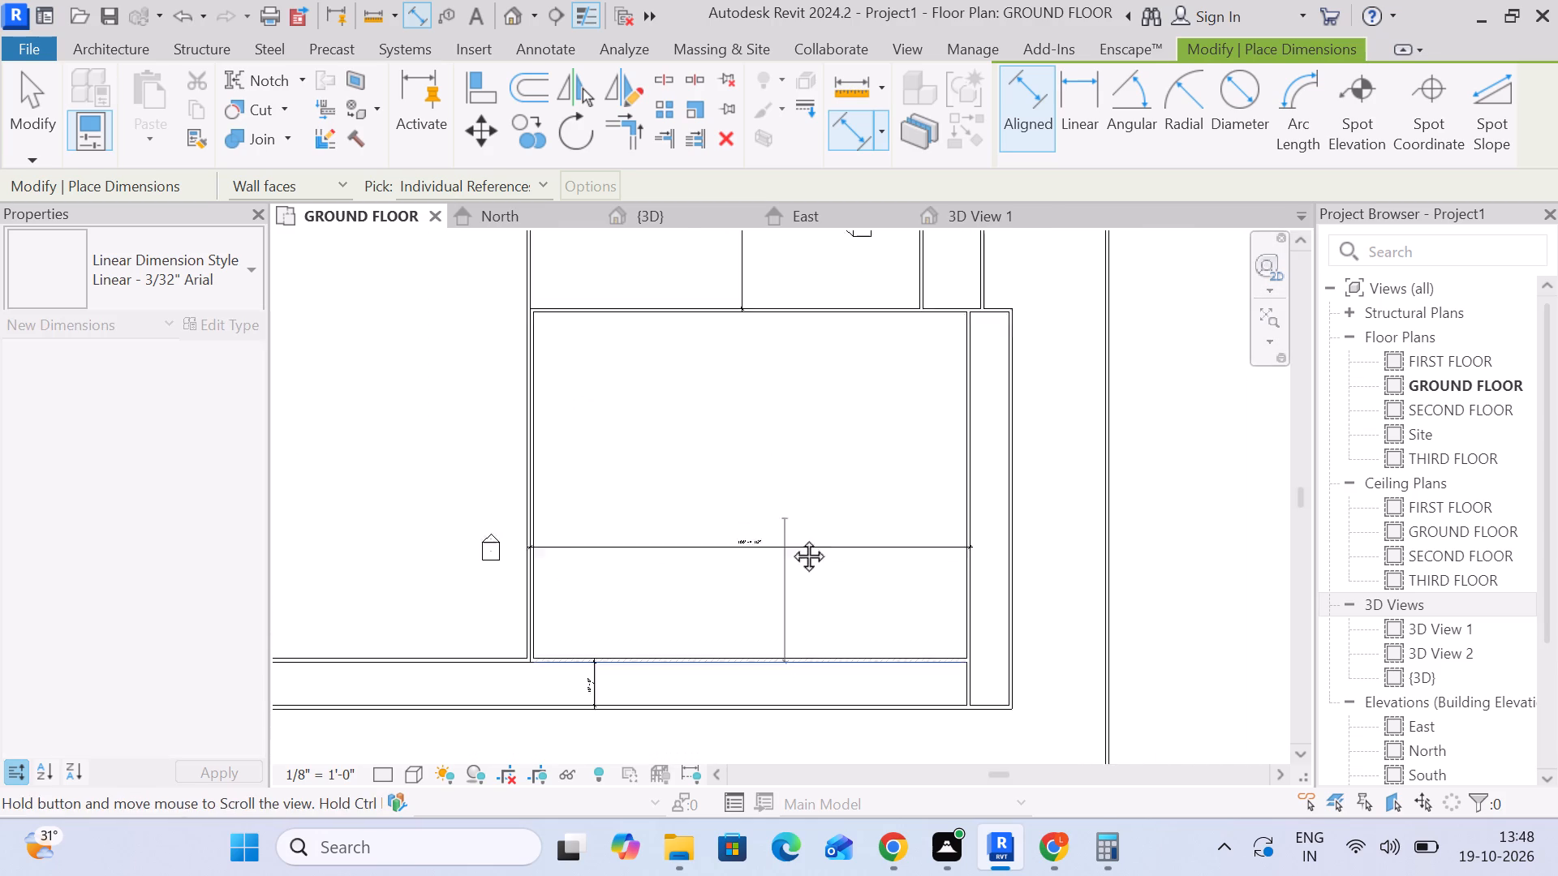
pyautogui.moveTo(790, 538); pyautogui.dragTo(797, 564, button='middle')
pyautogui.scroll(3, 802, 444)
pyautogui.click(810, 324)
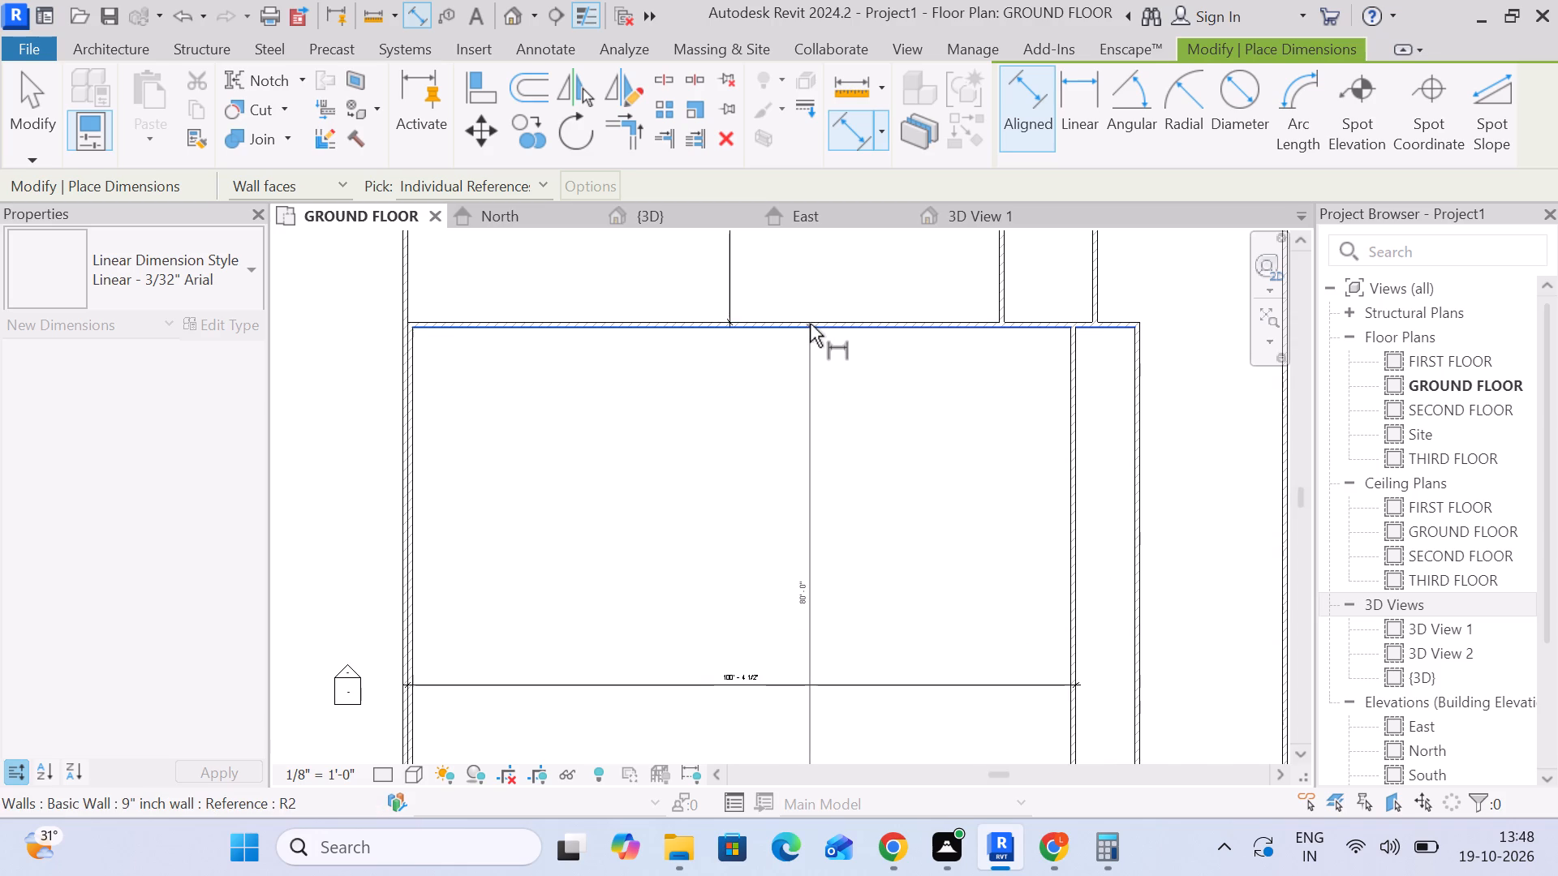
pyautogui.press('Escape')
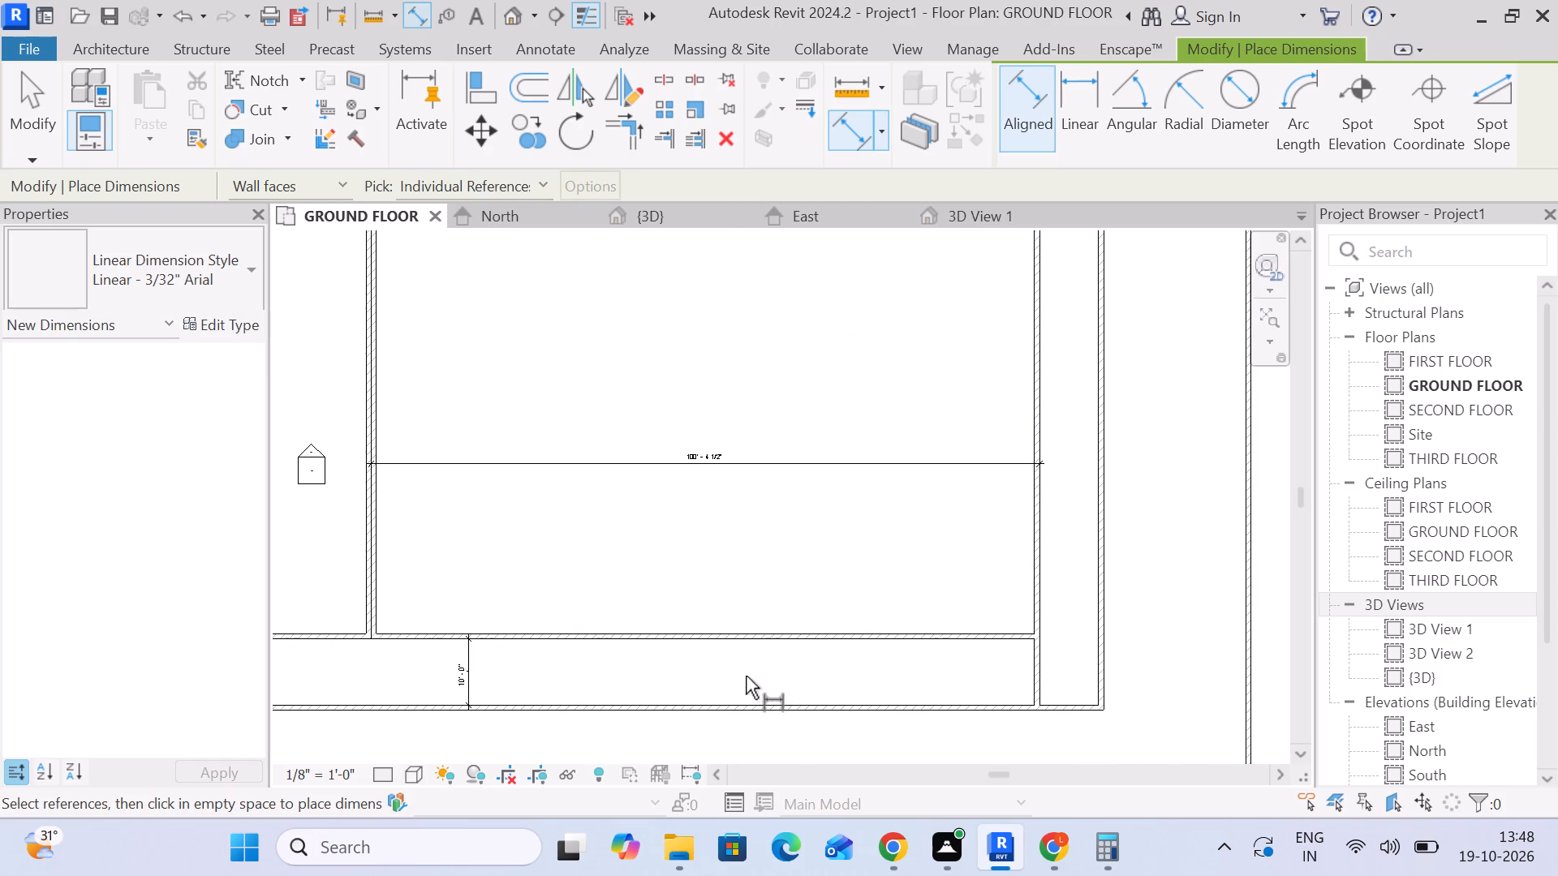
# Add an aligned vertical dimension across the large southeast room between the outer faces of its south and north walls.
pyautogui.click(773, 639)
pyautogui.scroll(-1, 770, 407)
pyautogui.moveTo(769, 407); pyautogui.dragTo(832, 795, button='middle')
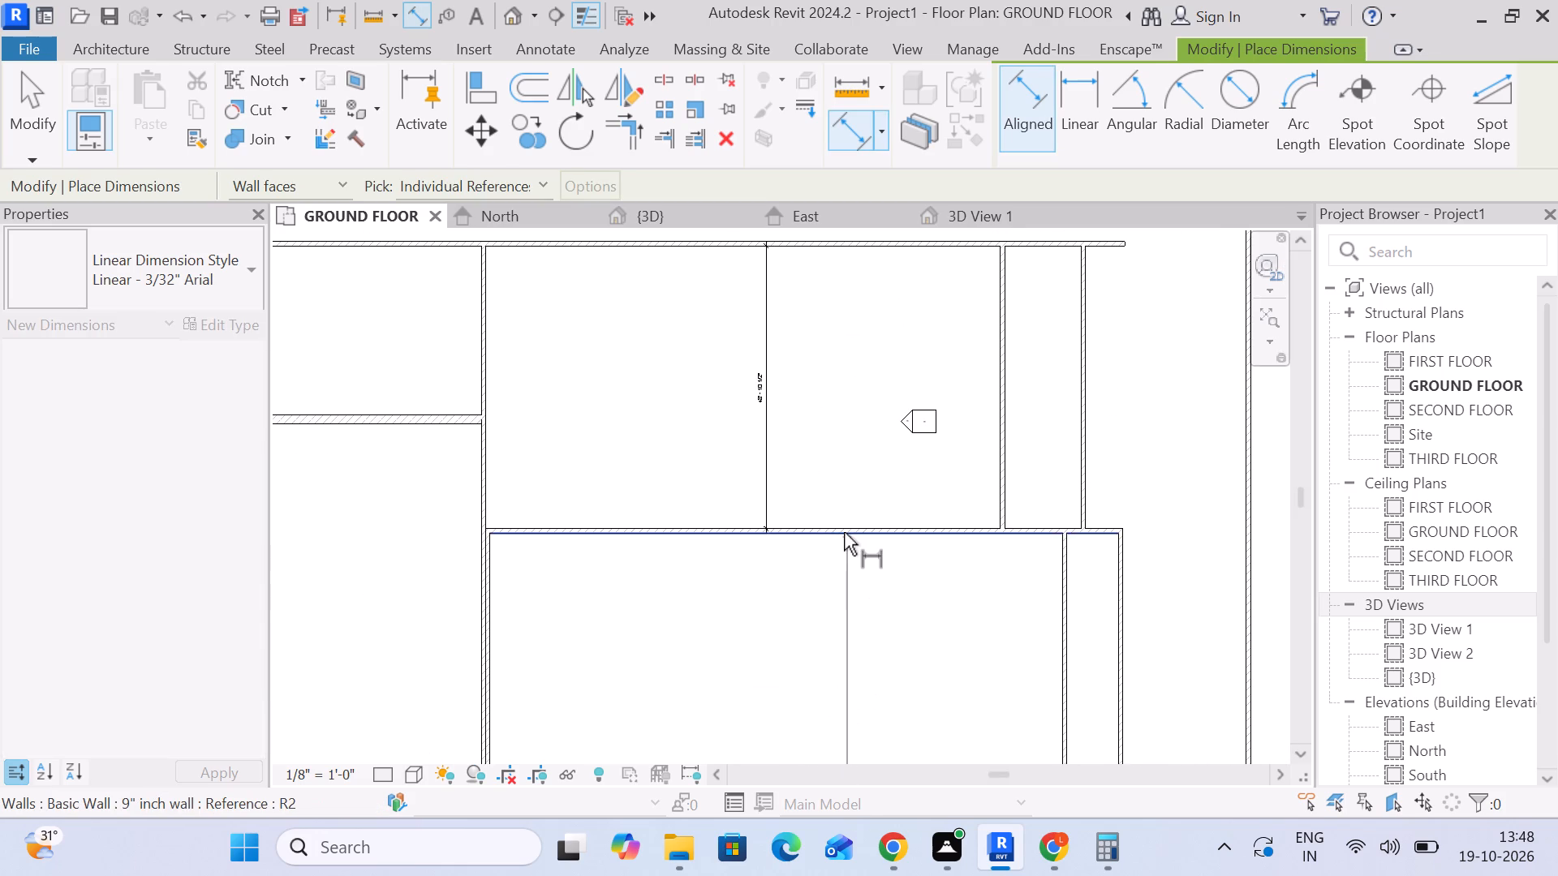
pyautogui.scroll(3, 844, 532)
pyautogui.click(844, 526)
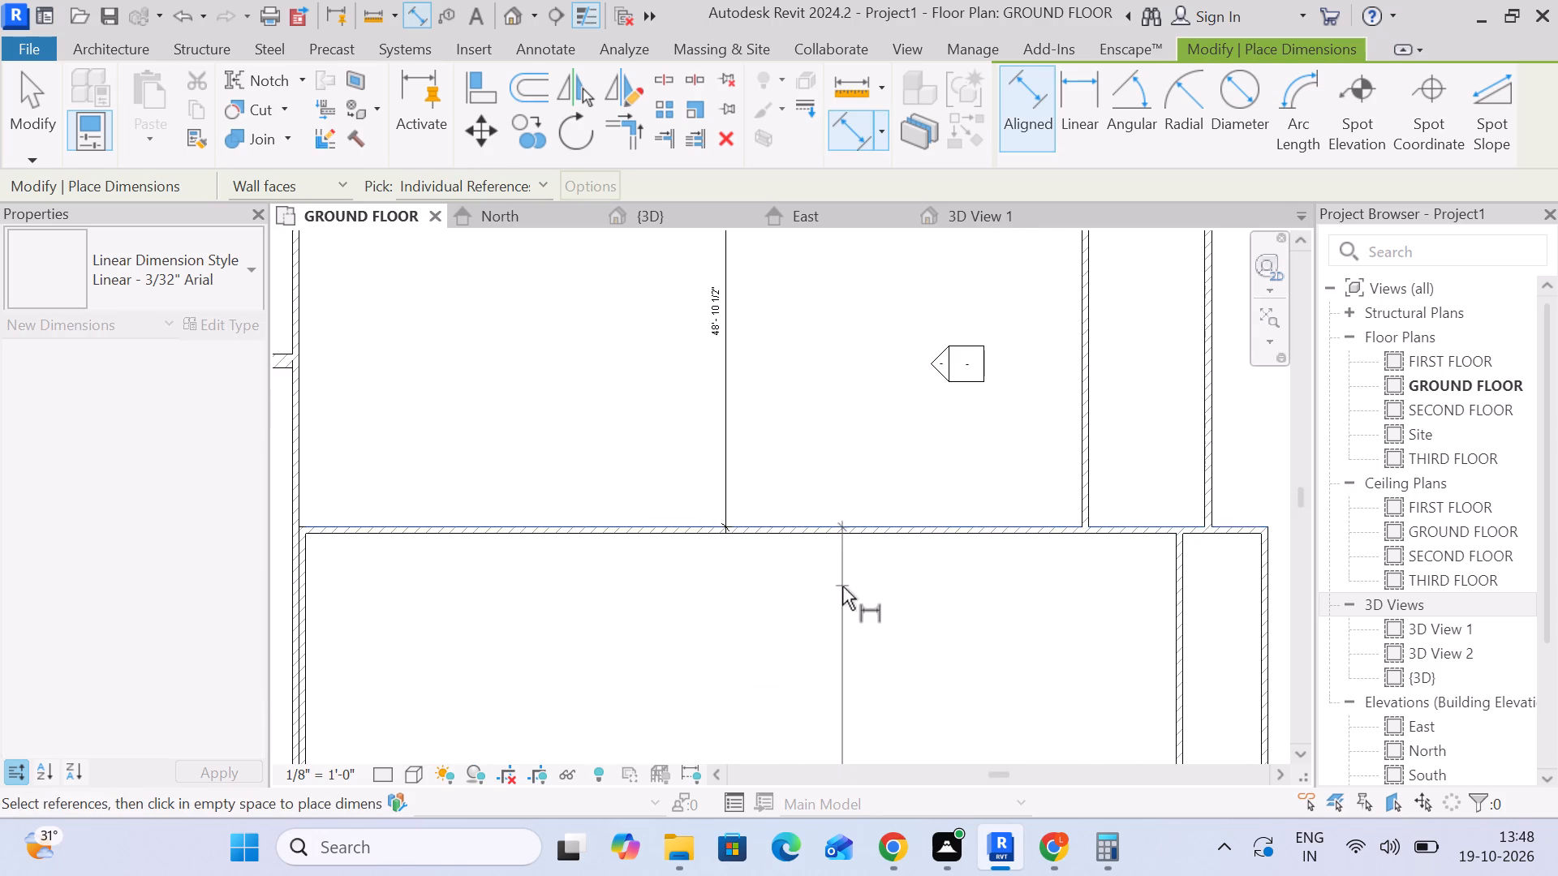
pyautogui.scroll(-3, 842, 587)
pyautogui.moveTo(843, 598); pyautogui.dragTo(840, 395, button='middle')
pyautogui.click(857, 545)
pyautogui.scroll(3, 883, 590)
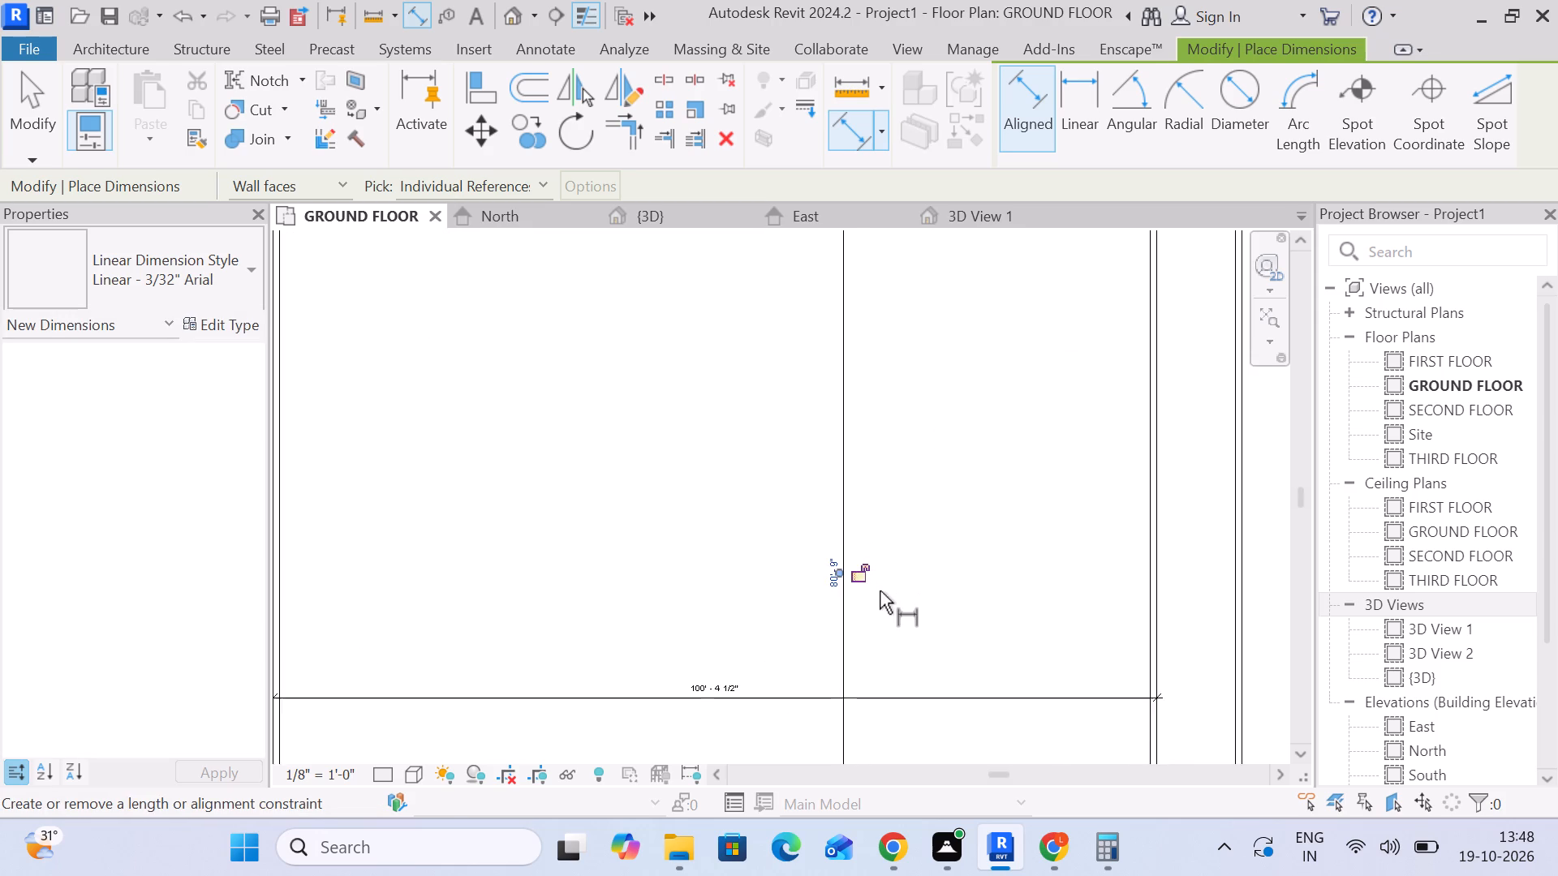
pyautogui.scroll(3, 879, 590)
pyautogui.moveTo(952, 631); pyautogui.dragTo(914, 513, button='middle')
pyautogui.scroll(-6, 896, 488)
pyautogui.moveTo(899, 493); pyautogui.dragTo(876, 484, button='middle')
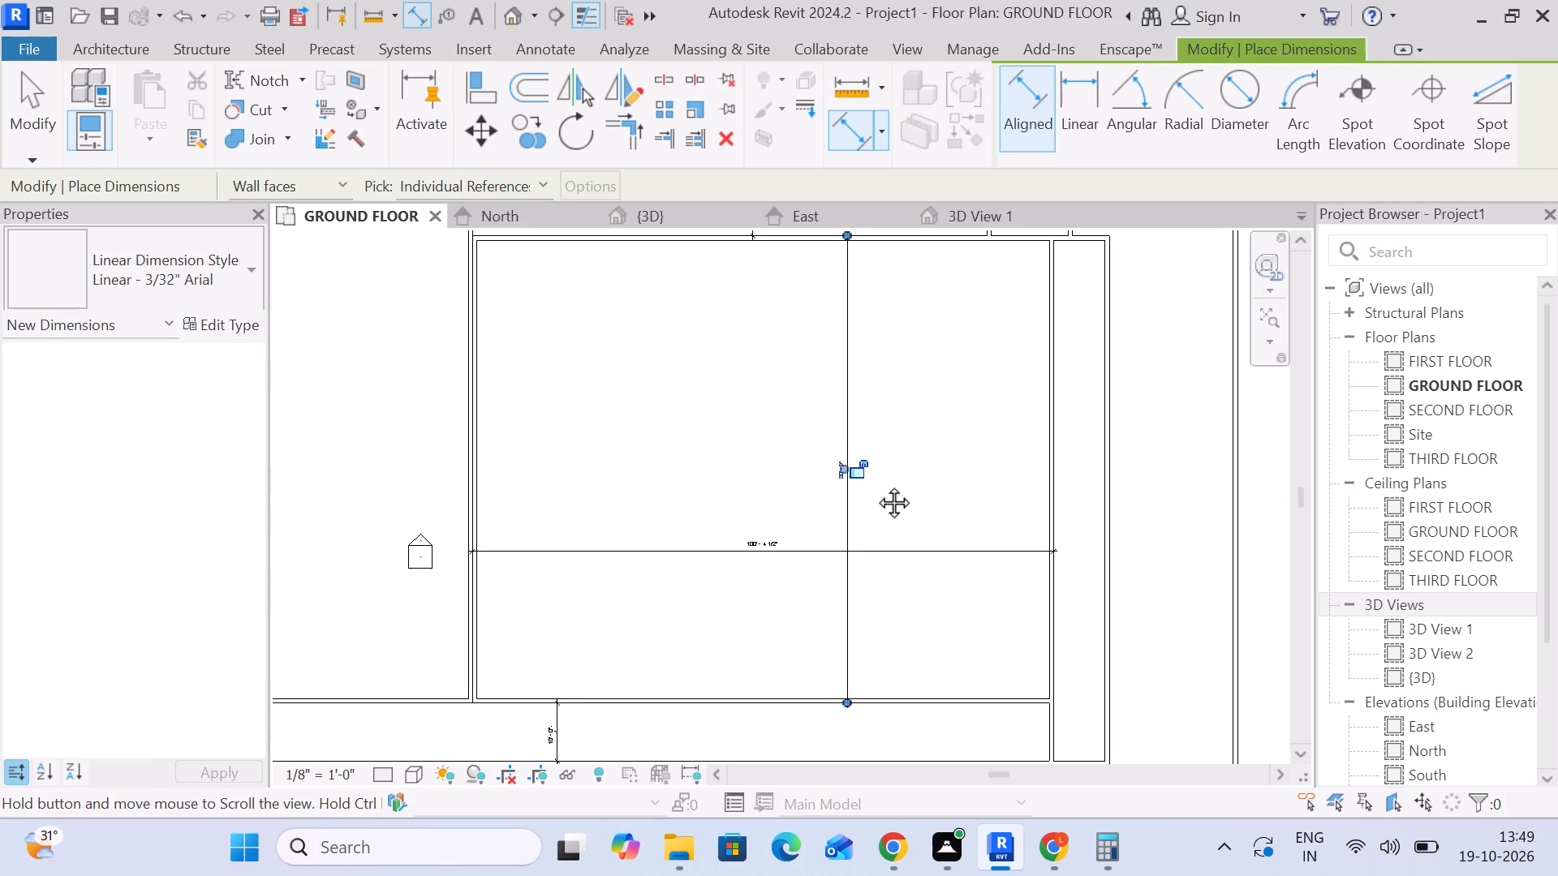
# Examine the resized south corridor and the wall junctions at both of its ends, including the adjoining southern rooms.
pyautogui.moveTo(876, 484); pyautogui.dragTo(811, 478, button='middle')
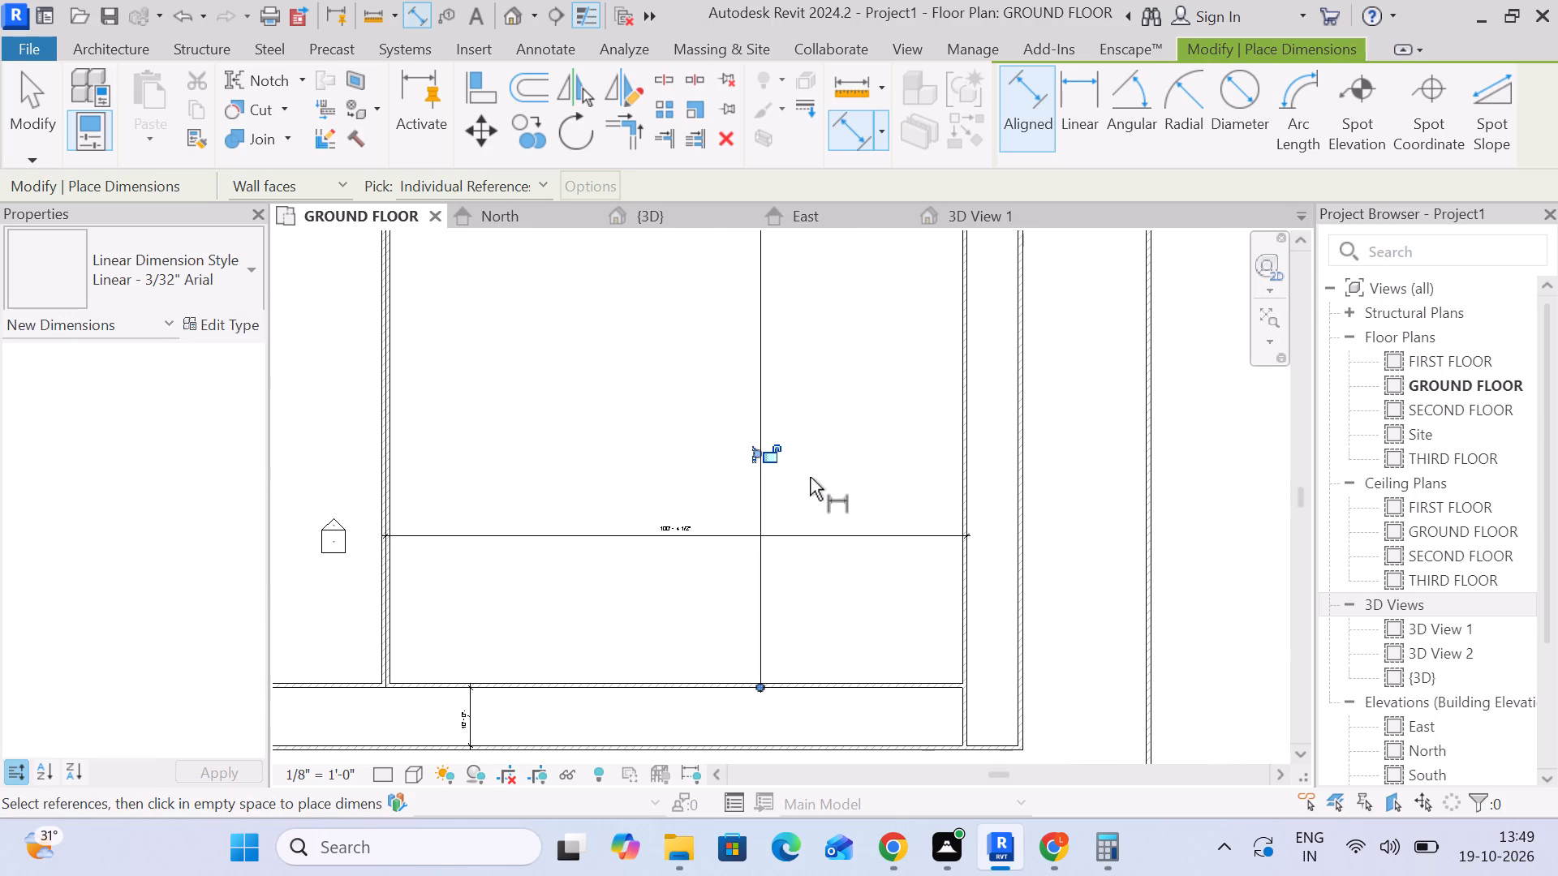
pyautogui.moveTo(808, 474); pyautogui.dragTo(734, 466, button='middle')
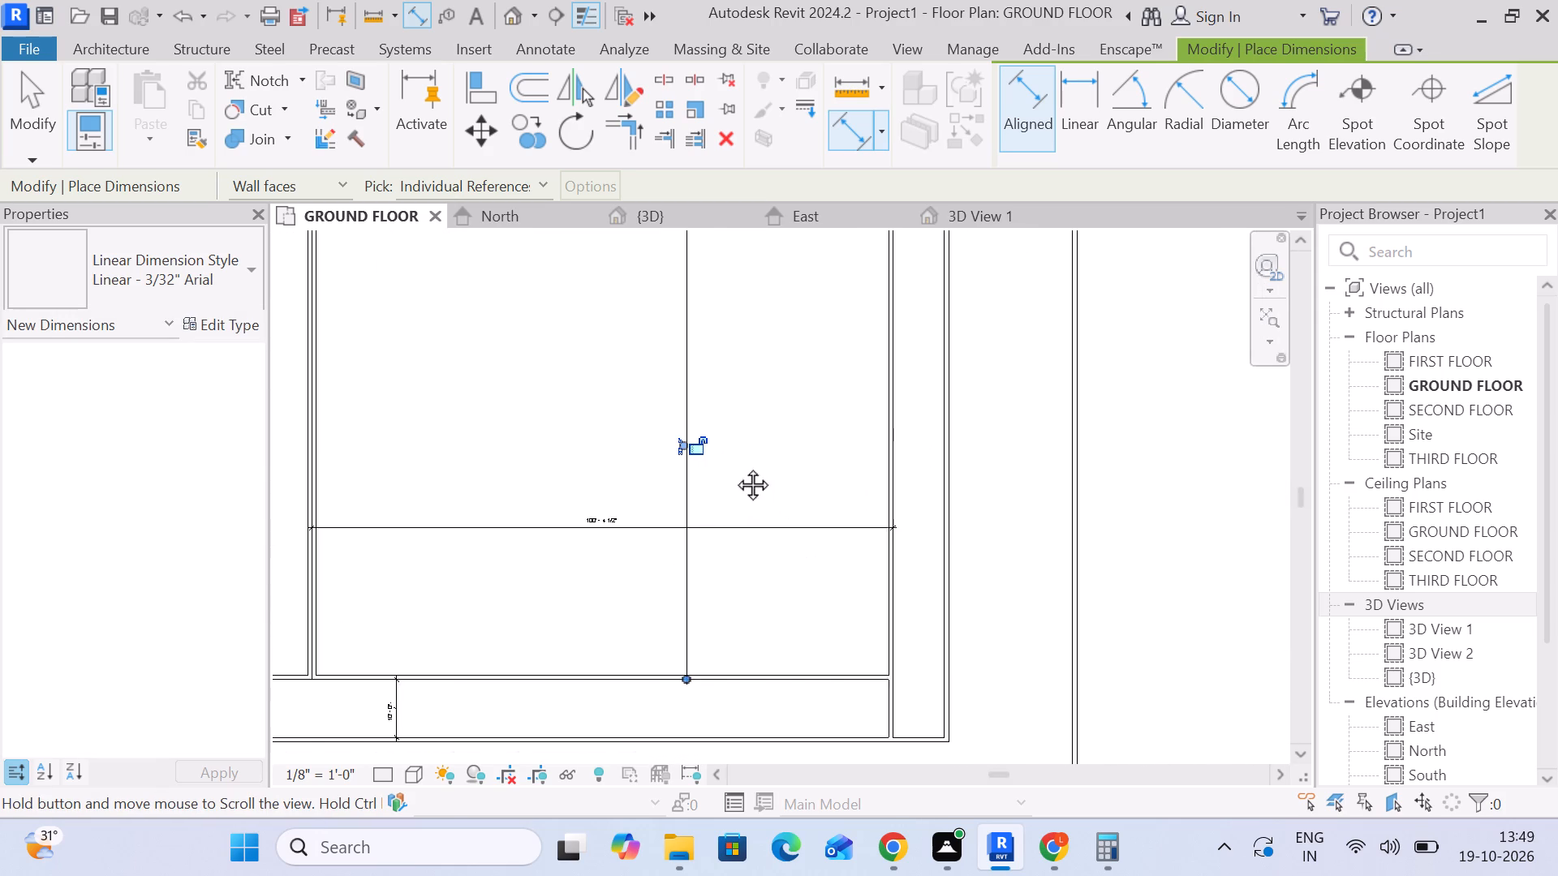
pyautogui.moveTo(734, 466); pyautogui.dragTo(734, 466, button='middle')
pyautogui.scroll(1, 918, 516)
pyautogui.moveTo(949, 556); pyautogui.dragTo(953, 391, button='middle')
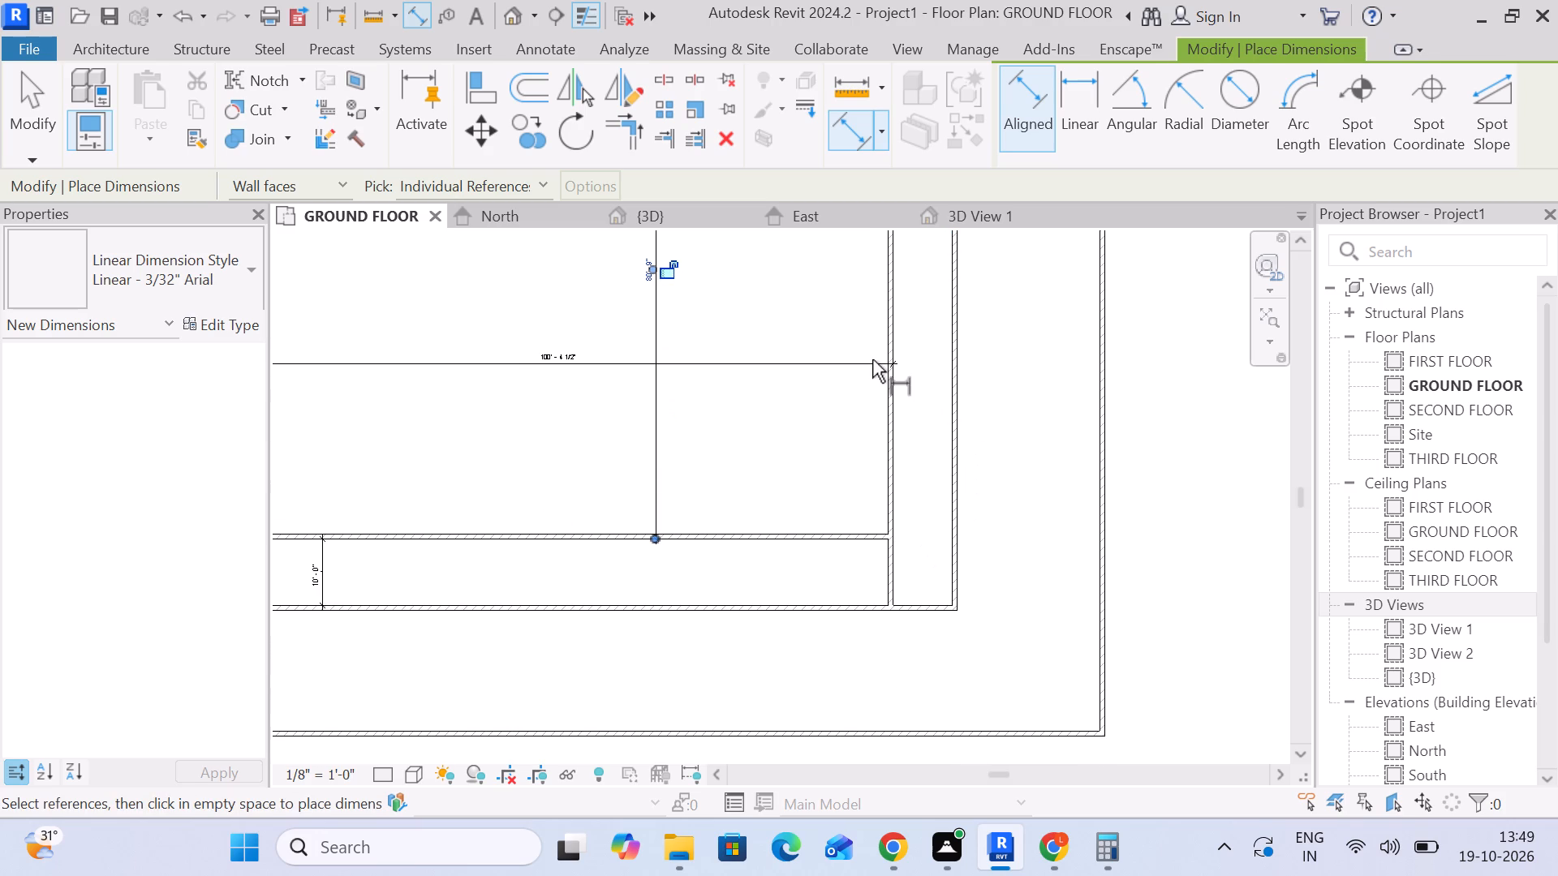
pyautogui.scroll(1, 926, 628)
pyautogui.scroll(-2, 557, 403)
pyautogui.moveTo(740, 344); pyautogui.dragTo(859, 303, button='middle')
pyautogui.scroll(4, 460, 479)
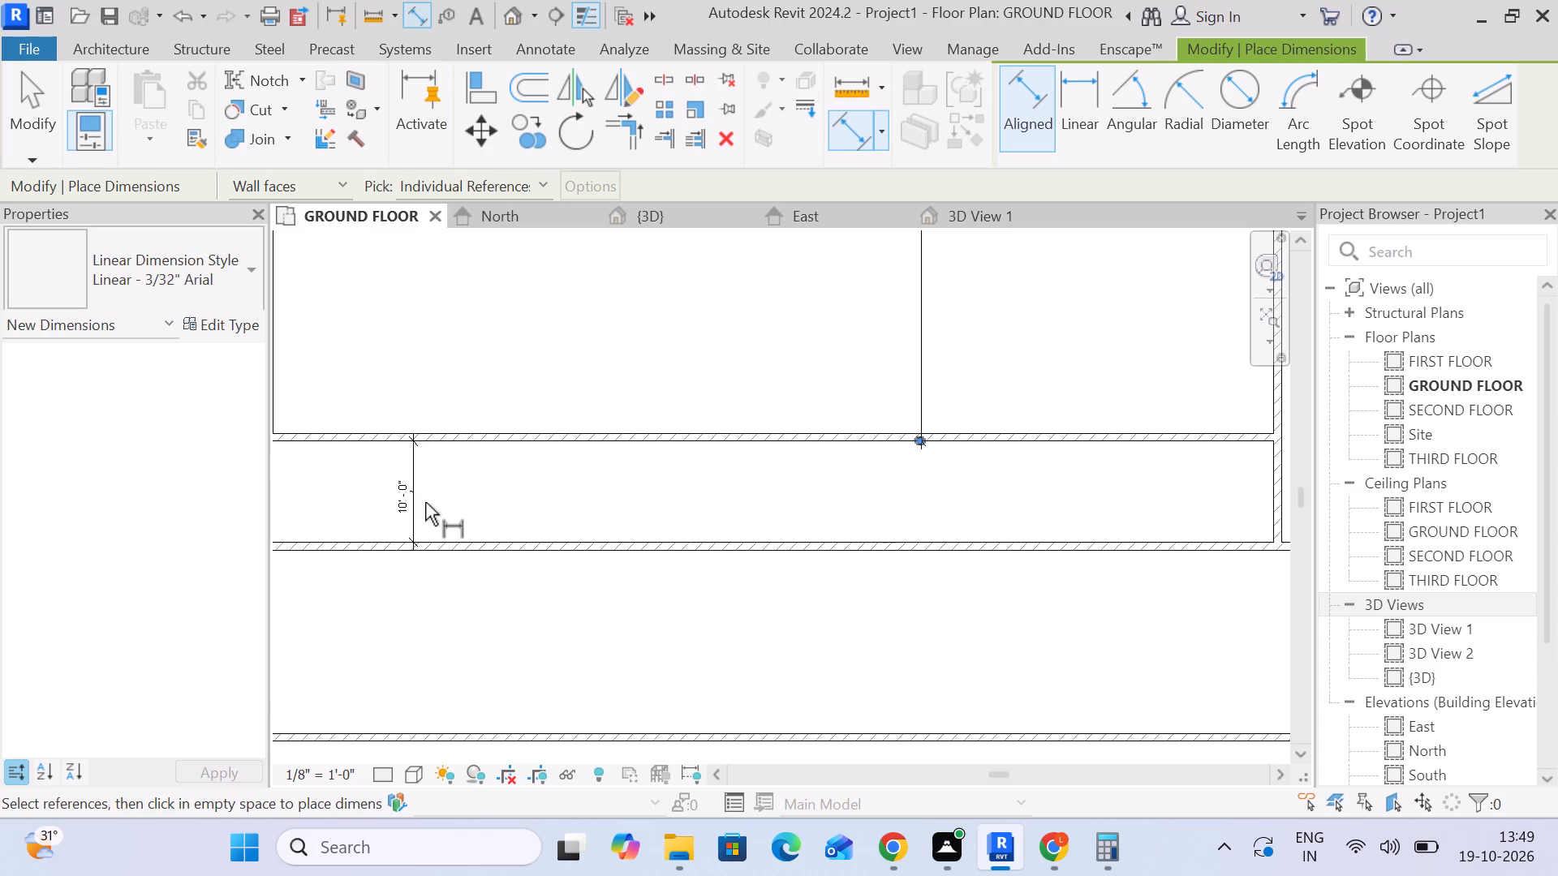
pyautogui.moveTo(425, 502); pyautogui.dragTo(453, 402, button='middle')
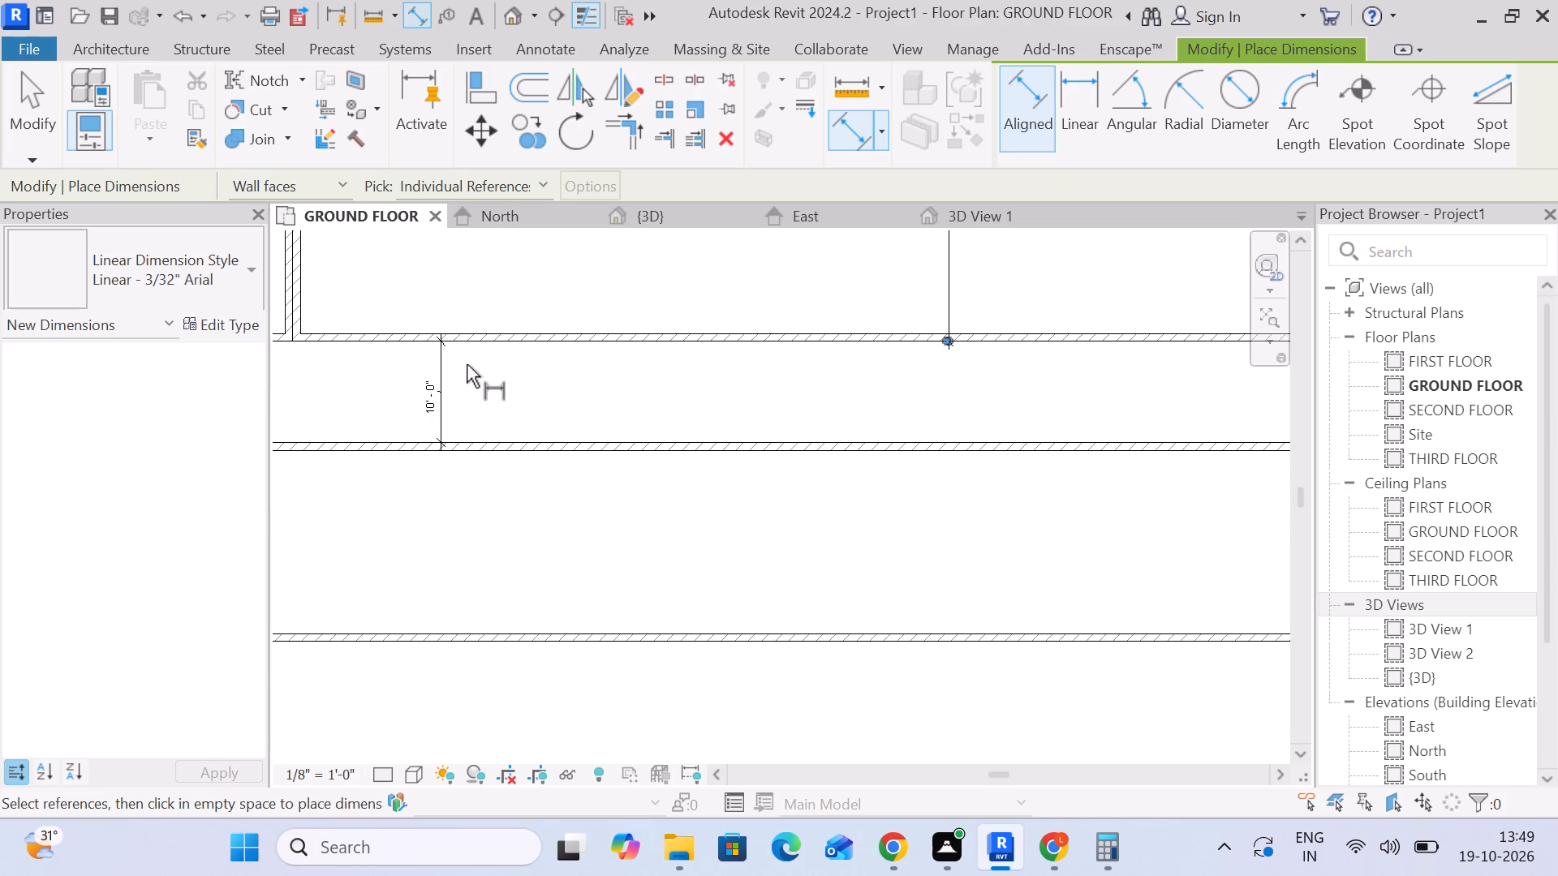
pyautogui.scroll(-3, 523, 428)
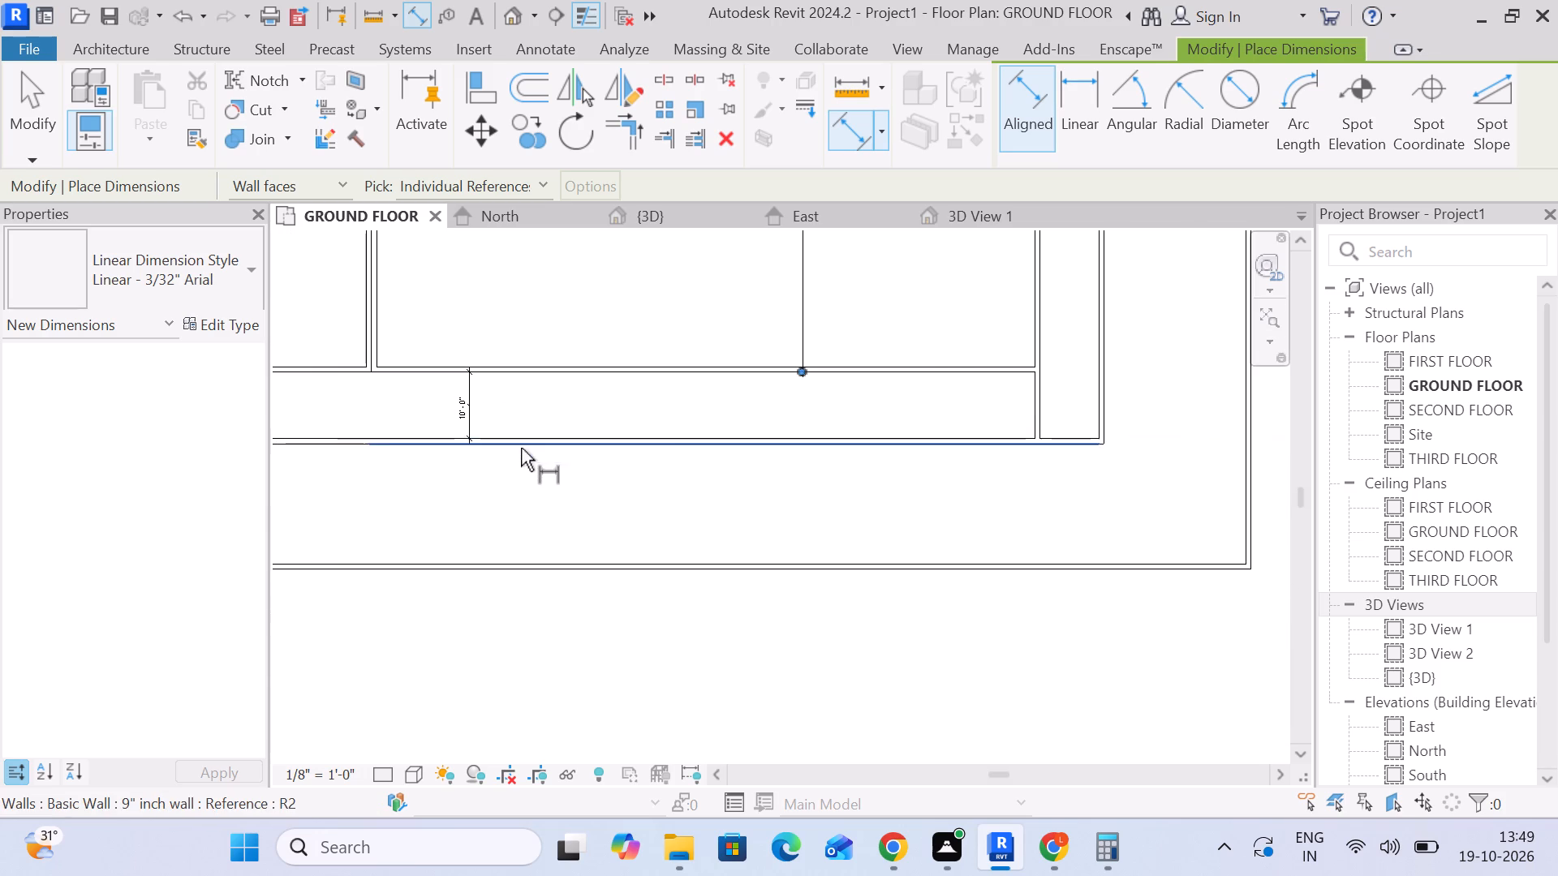
pyautogui.moveTo(521, 448); pyautogui.dragTo(511, 475, button='middle')
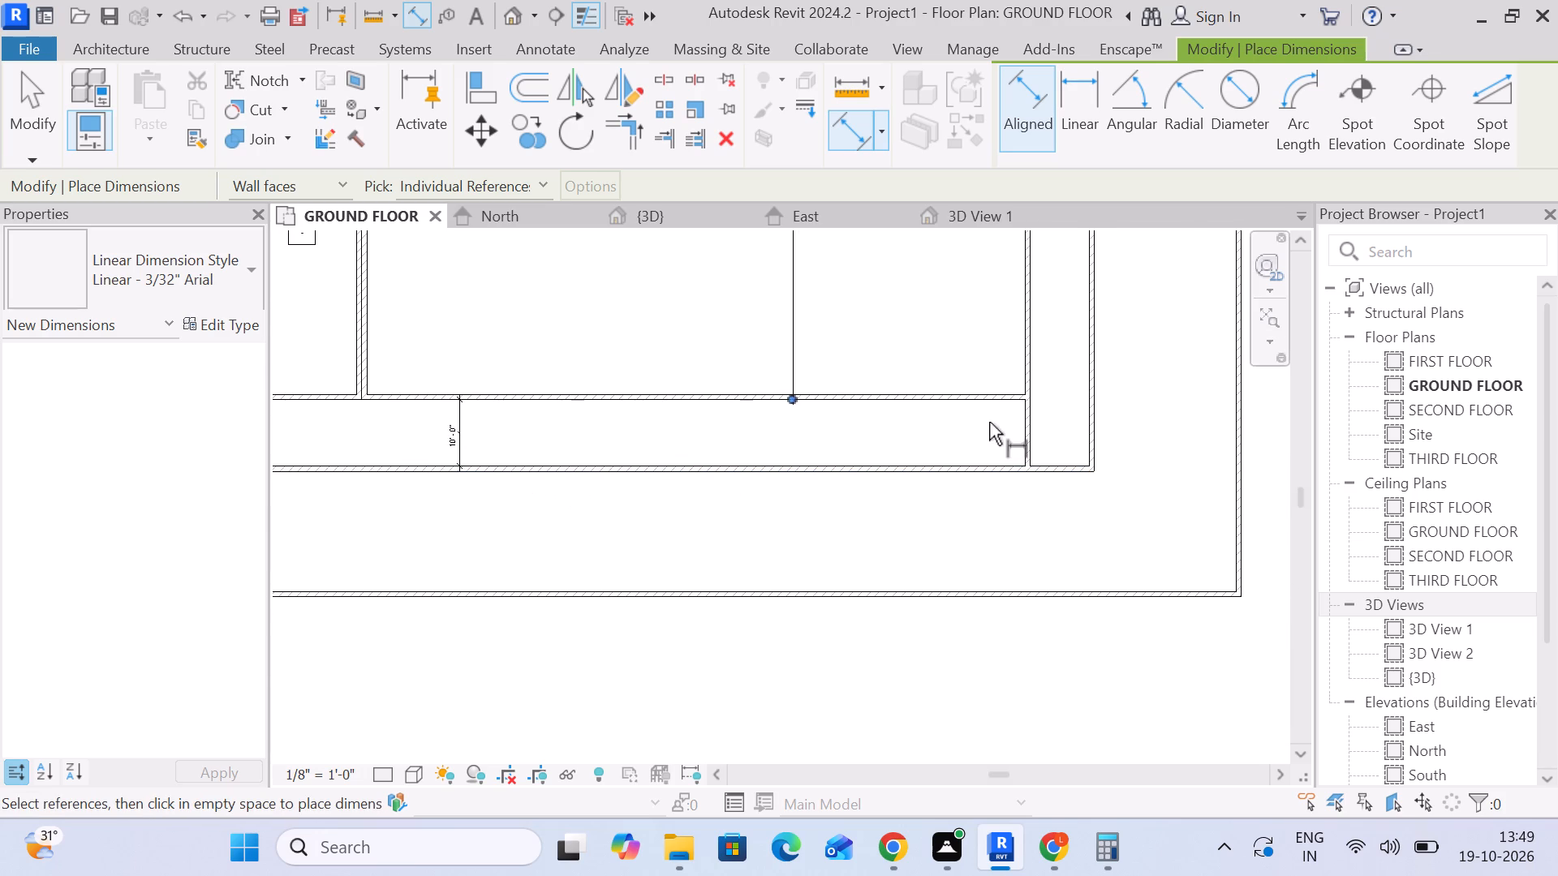
pyautogui.moveTo(398, 423); pyautogui.dragTo(647, 424, button='middle')
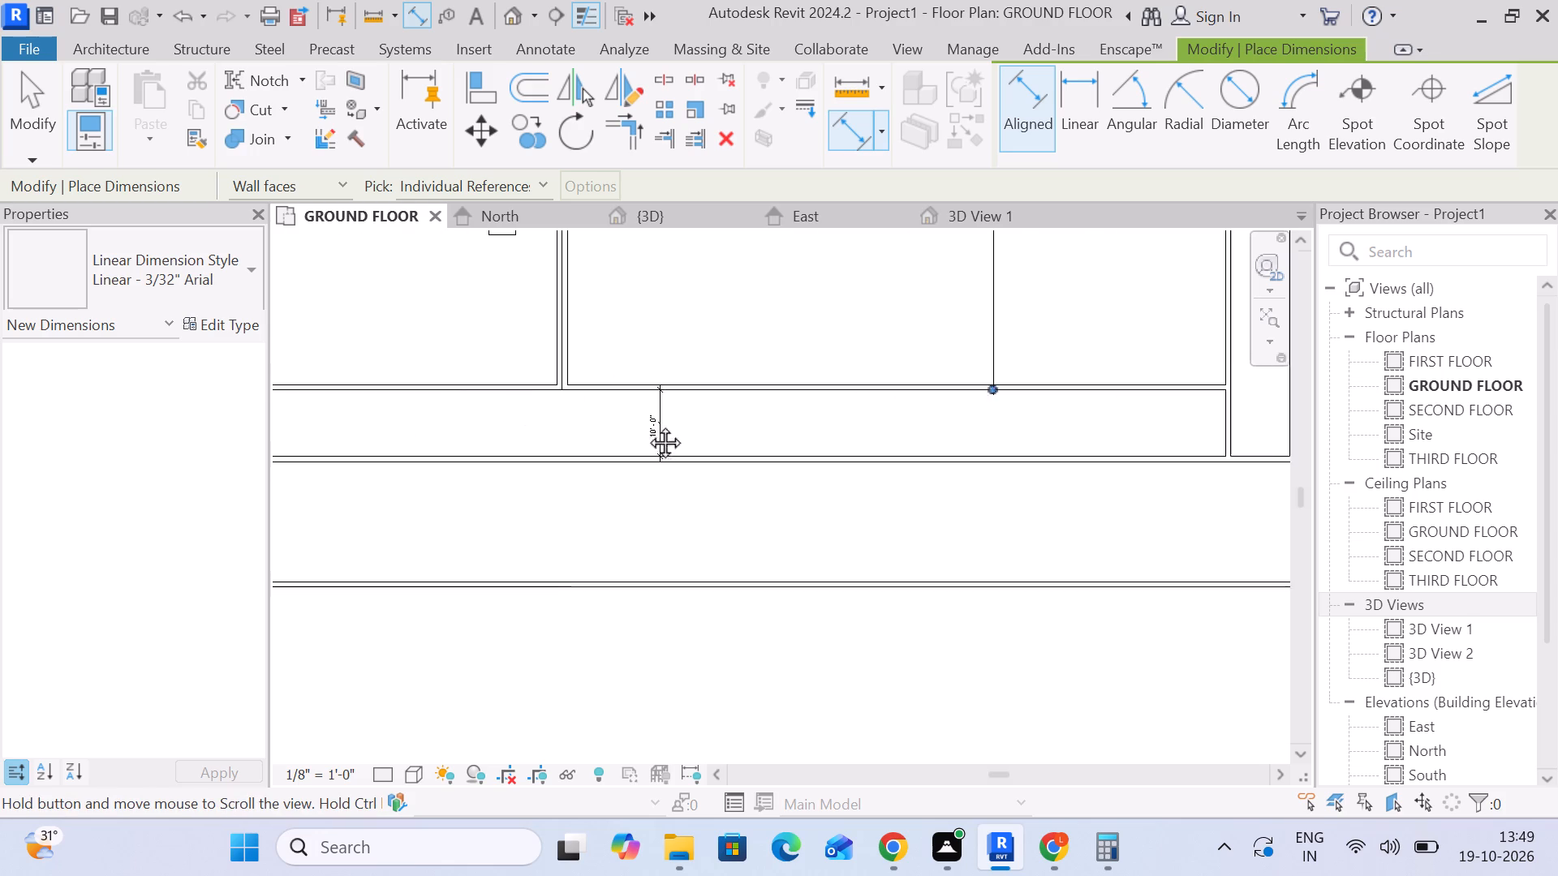
pyautogui.moveTo(647, 424); pyautogui.dragTo(872, 432, button='middle')
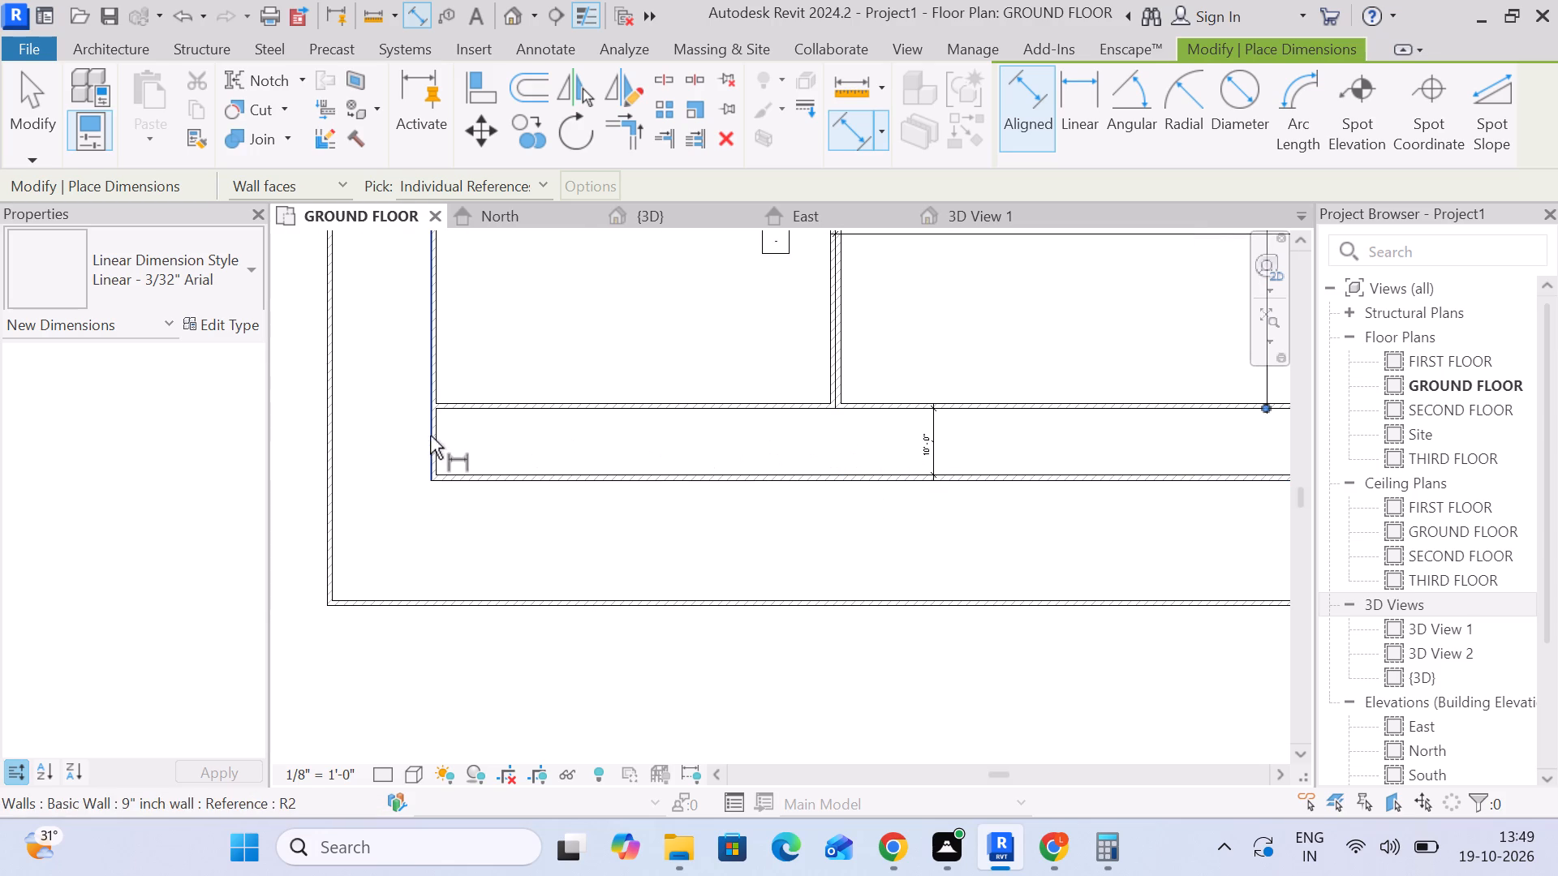
pyautogui.scroll(-2, 869, 456)
pyautogui.moveTo(872, 456); pyautogui.dragTo(661, 423, button='middle')
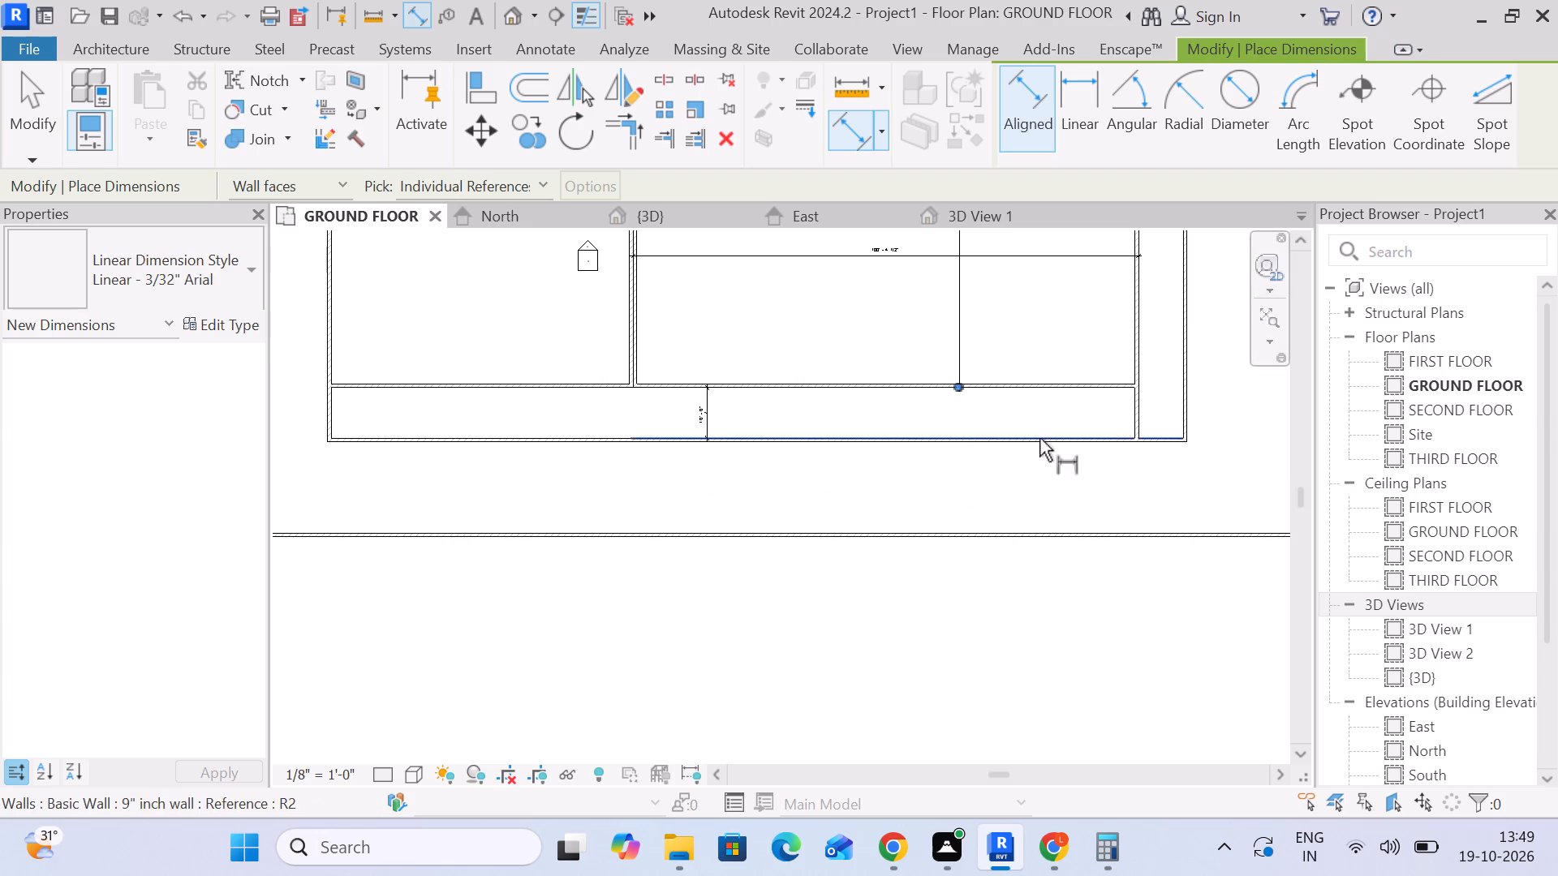
pyautogui.scroll(2, 704, 399)
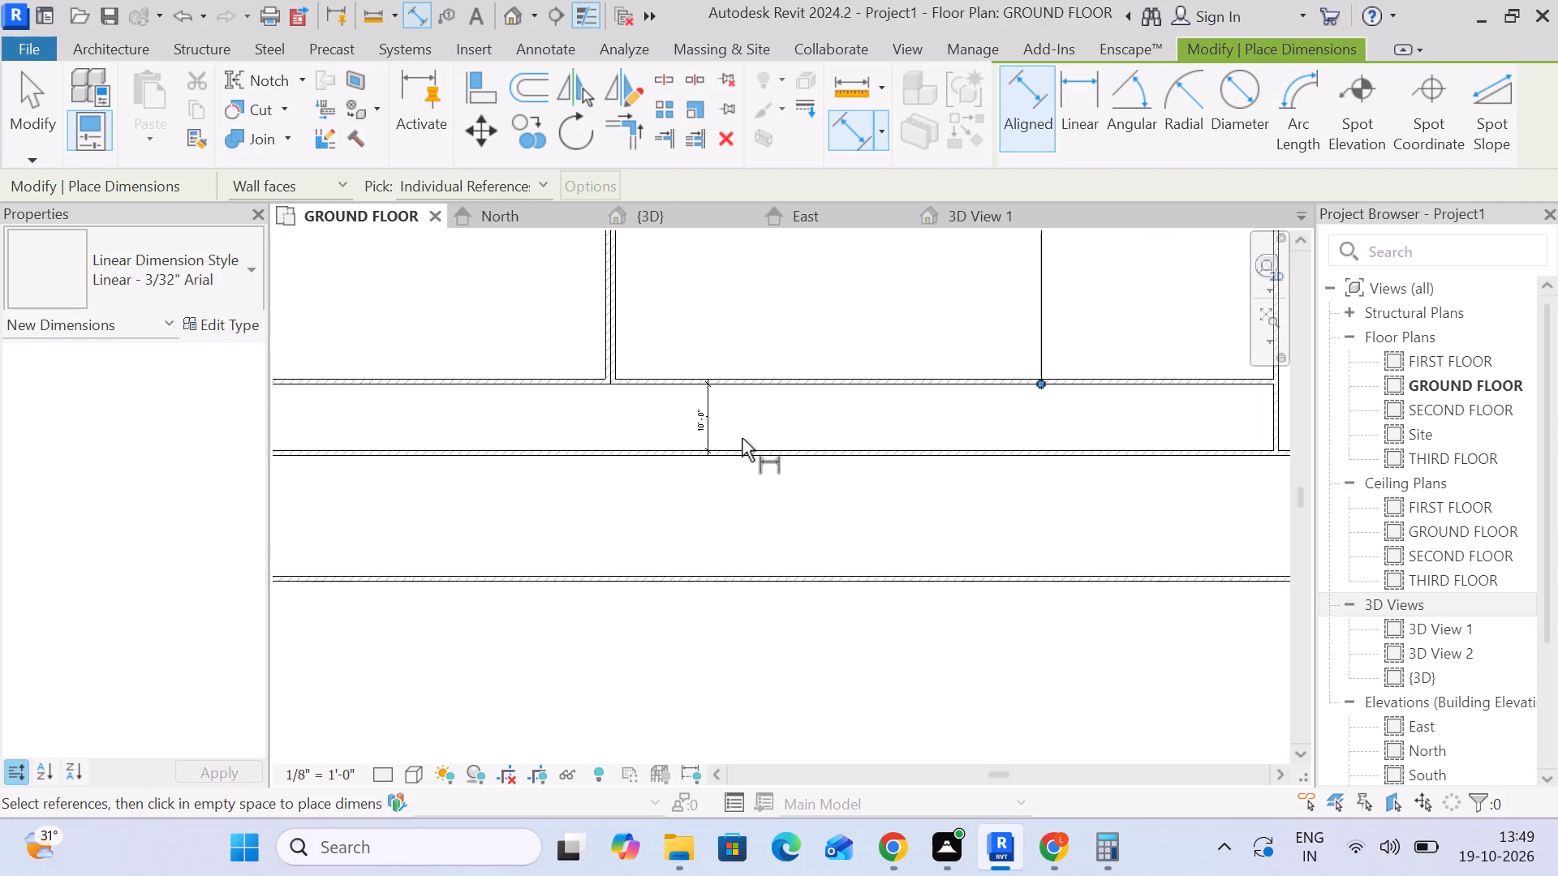
pyautogui.moveTo(738, 416); pyautogui.dragTo(733, 463, button='middle')
pyautogui.scroll(-3, 734, 452)
pyautogui.moveTo(734, 452); pyautogui.dragTo(735, 570, button='middle')
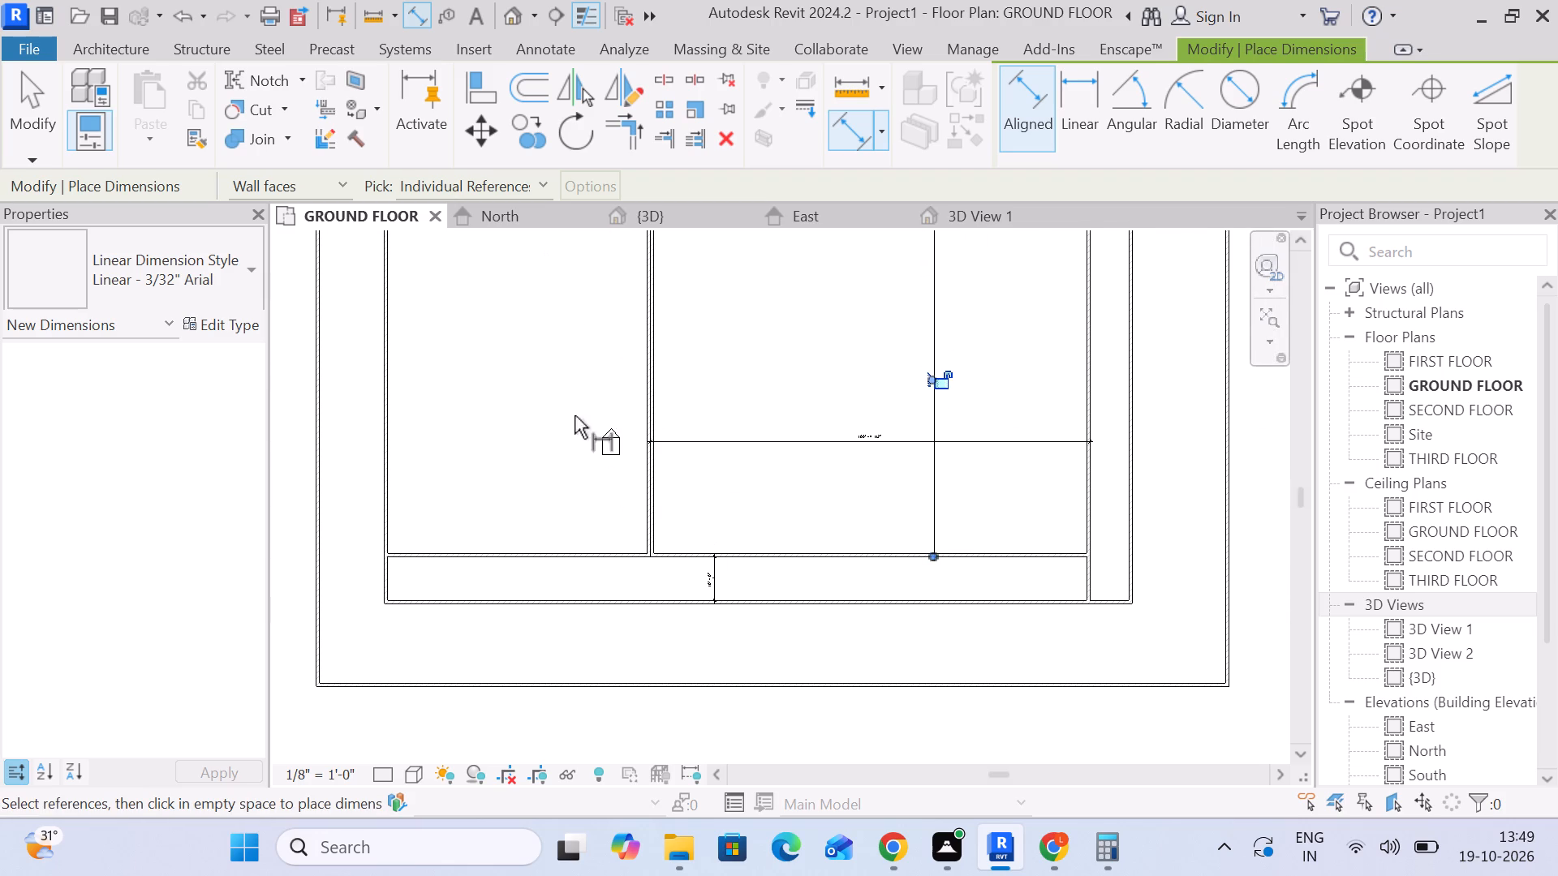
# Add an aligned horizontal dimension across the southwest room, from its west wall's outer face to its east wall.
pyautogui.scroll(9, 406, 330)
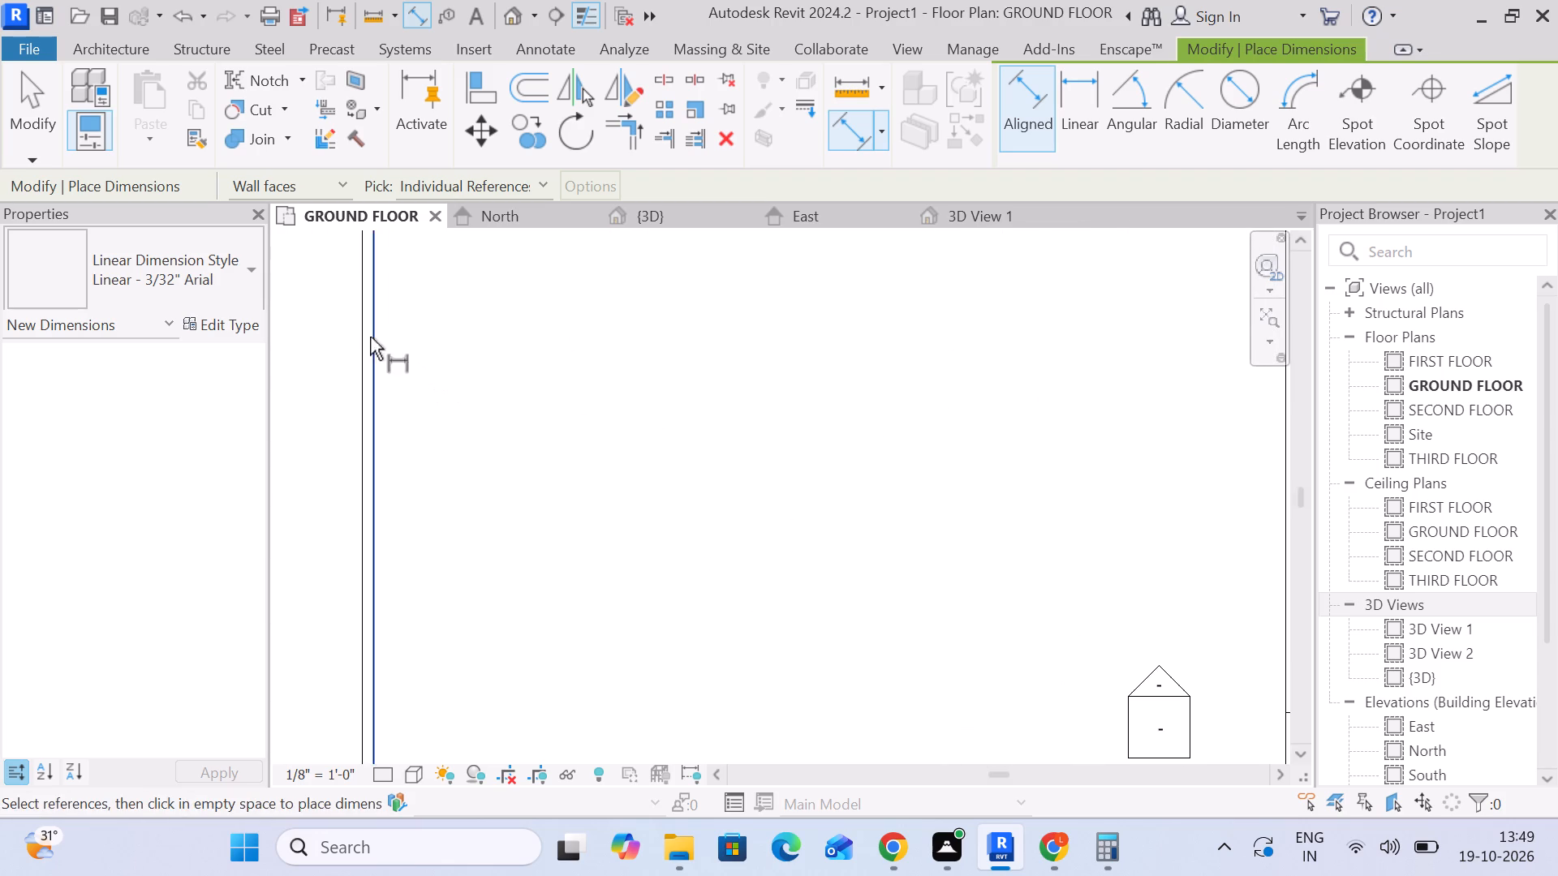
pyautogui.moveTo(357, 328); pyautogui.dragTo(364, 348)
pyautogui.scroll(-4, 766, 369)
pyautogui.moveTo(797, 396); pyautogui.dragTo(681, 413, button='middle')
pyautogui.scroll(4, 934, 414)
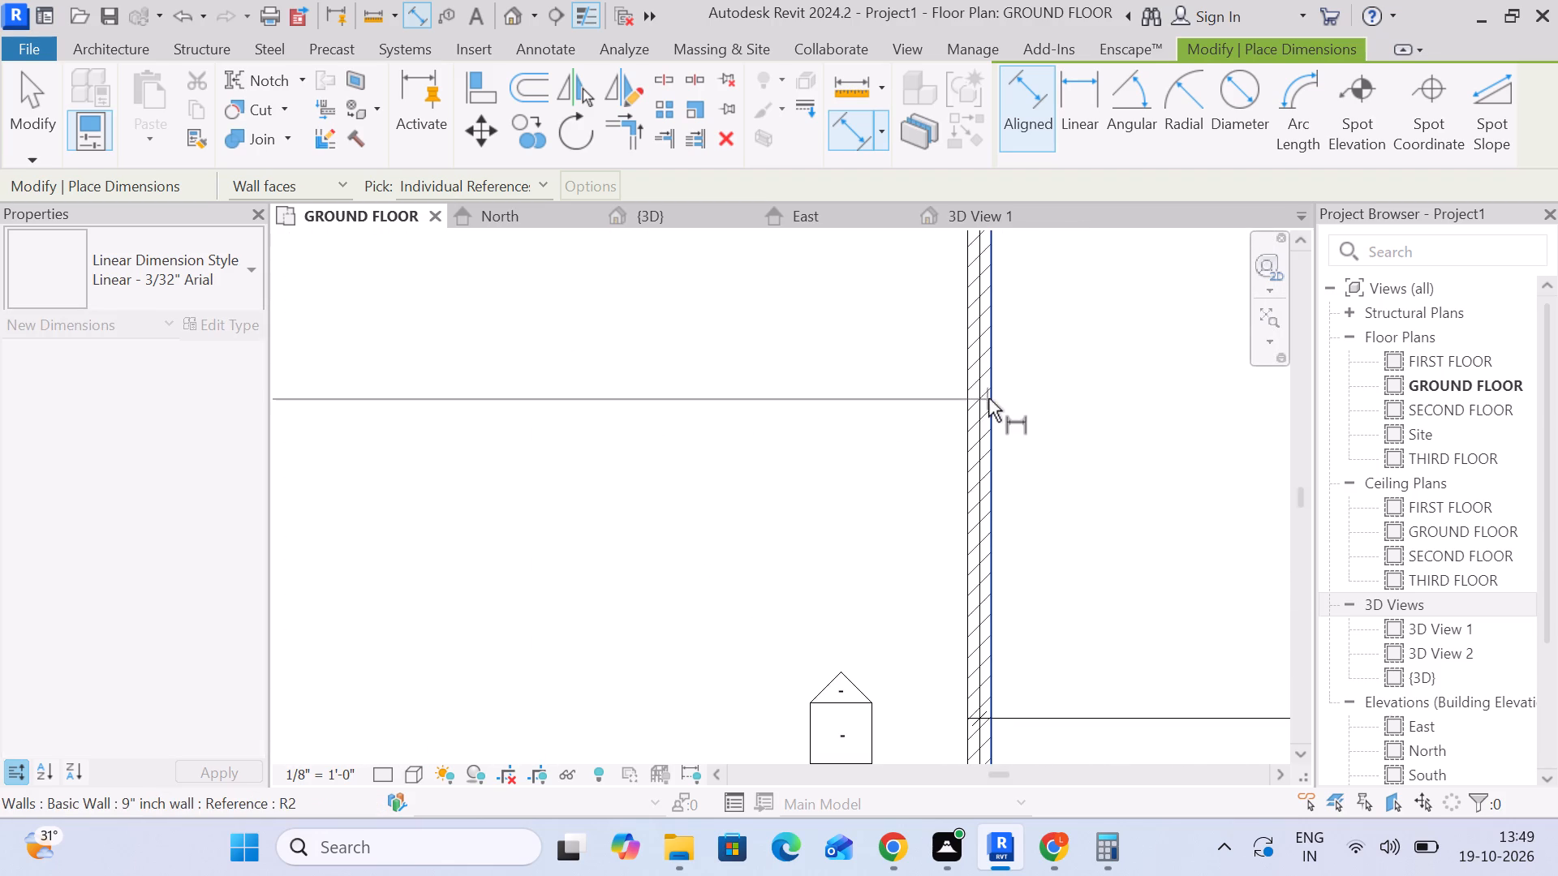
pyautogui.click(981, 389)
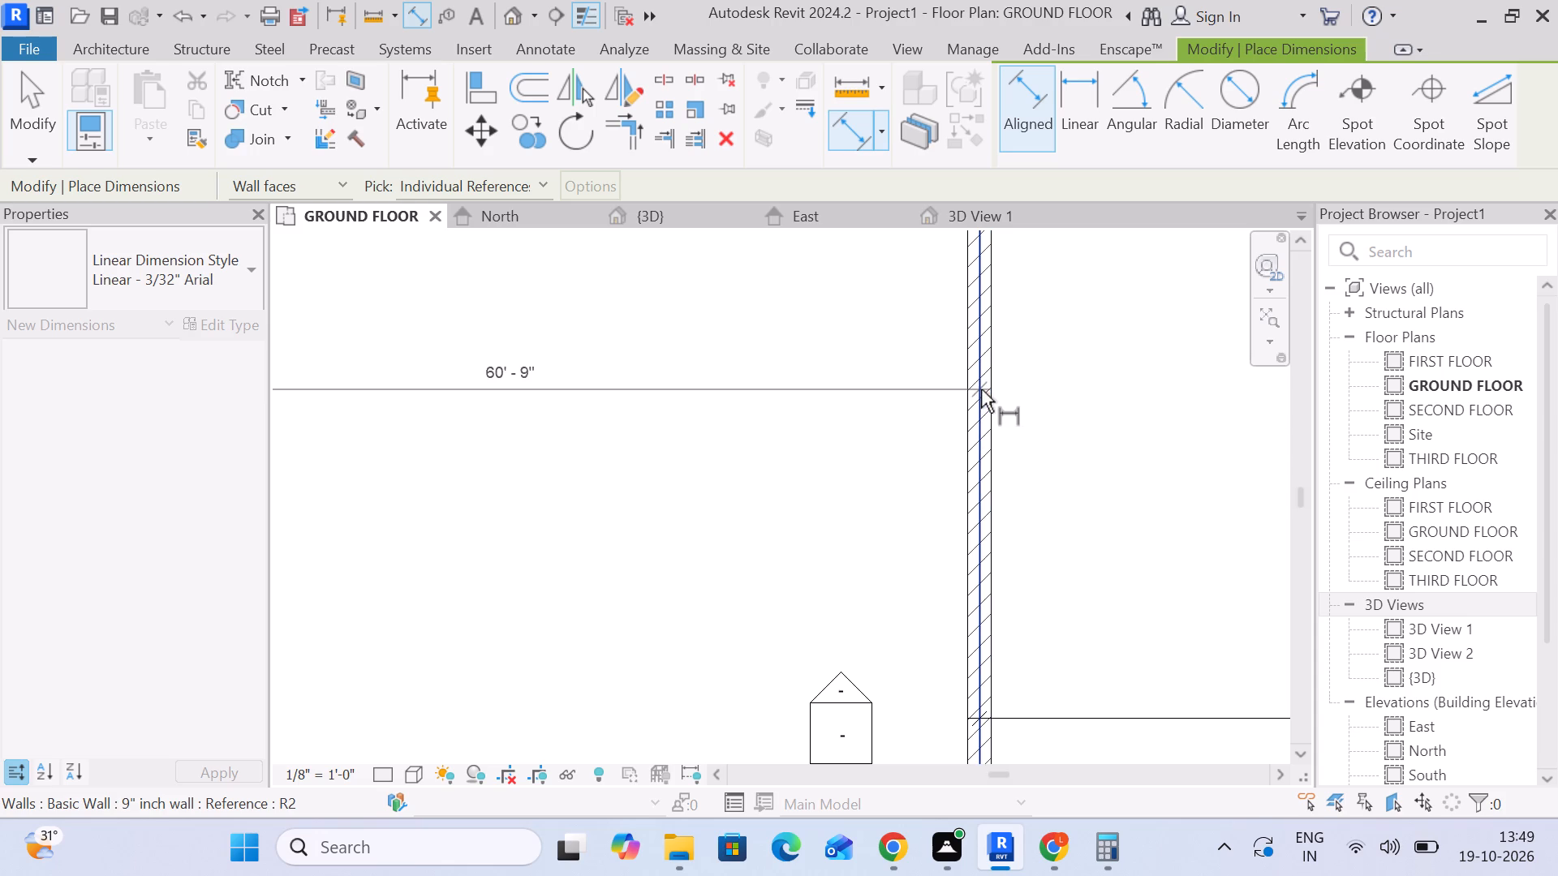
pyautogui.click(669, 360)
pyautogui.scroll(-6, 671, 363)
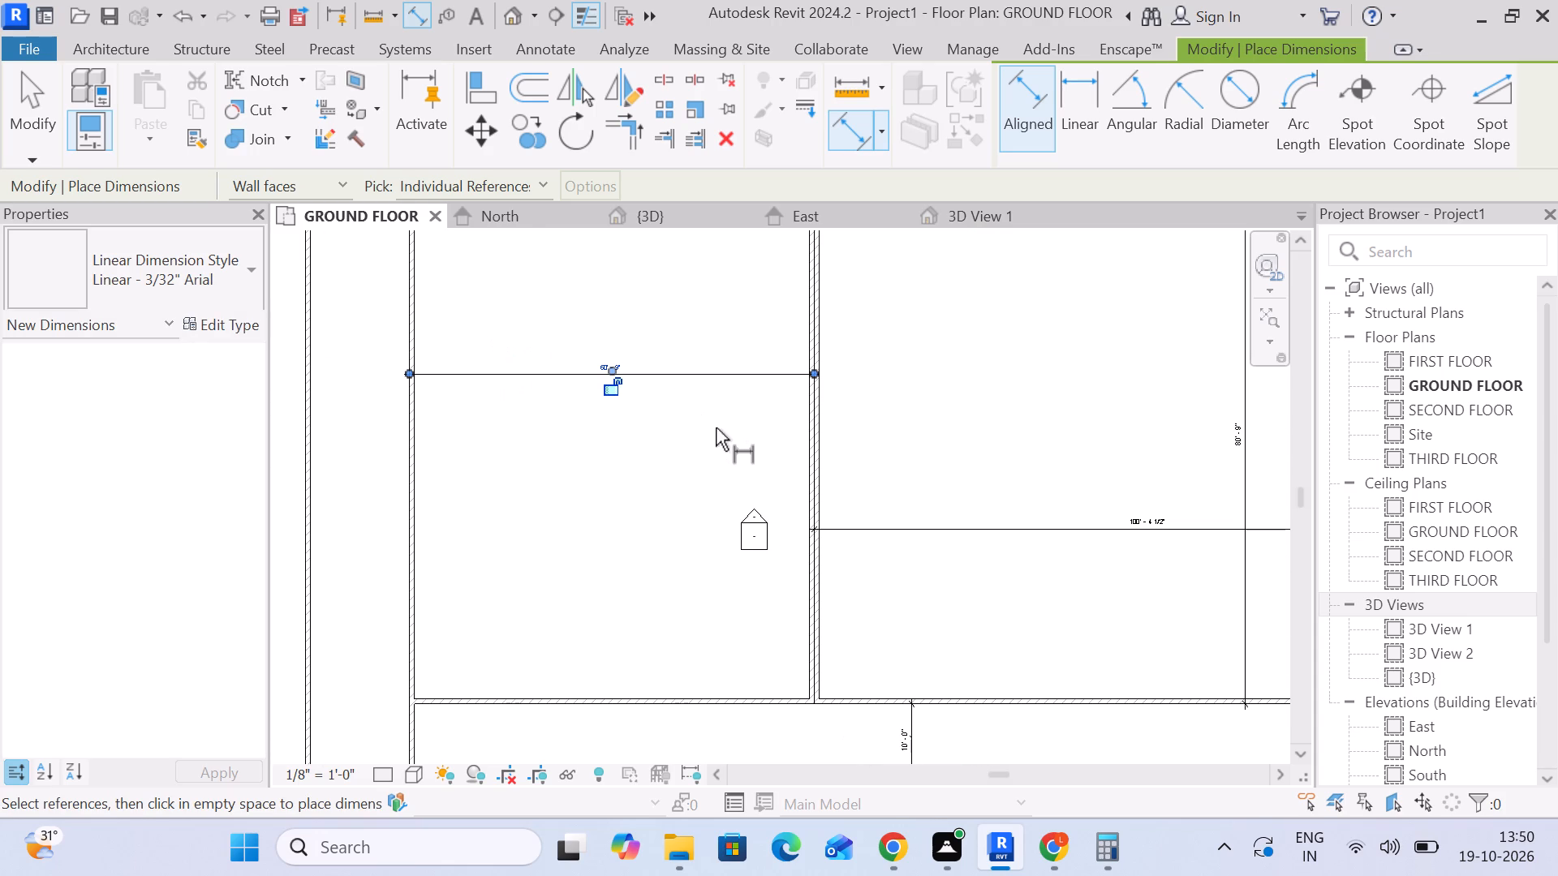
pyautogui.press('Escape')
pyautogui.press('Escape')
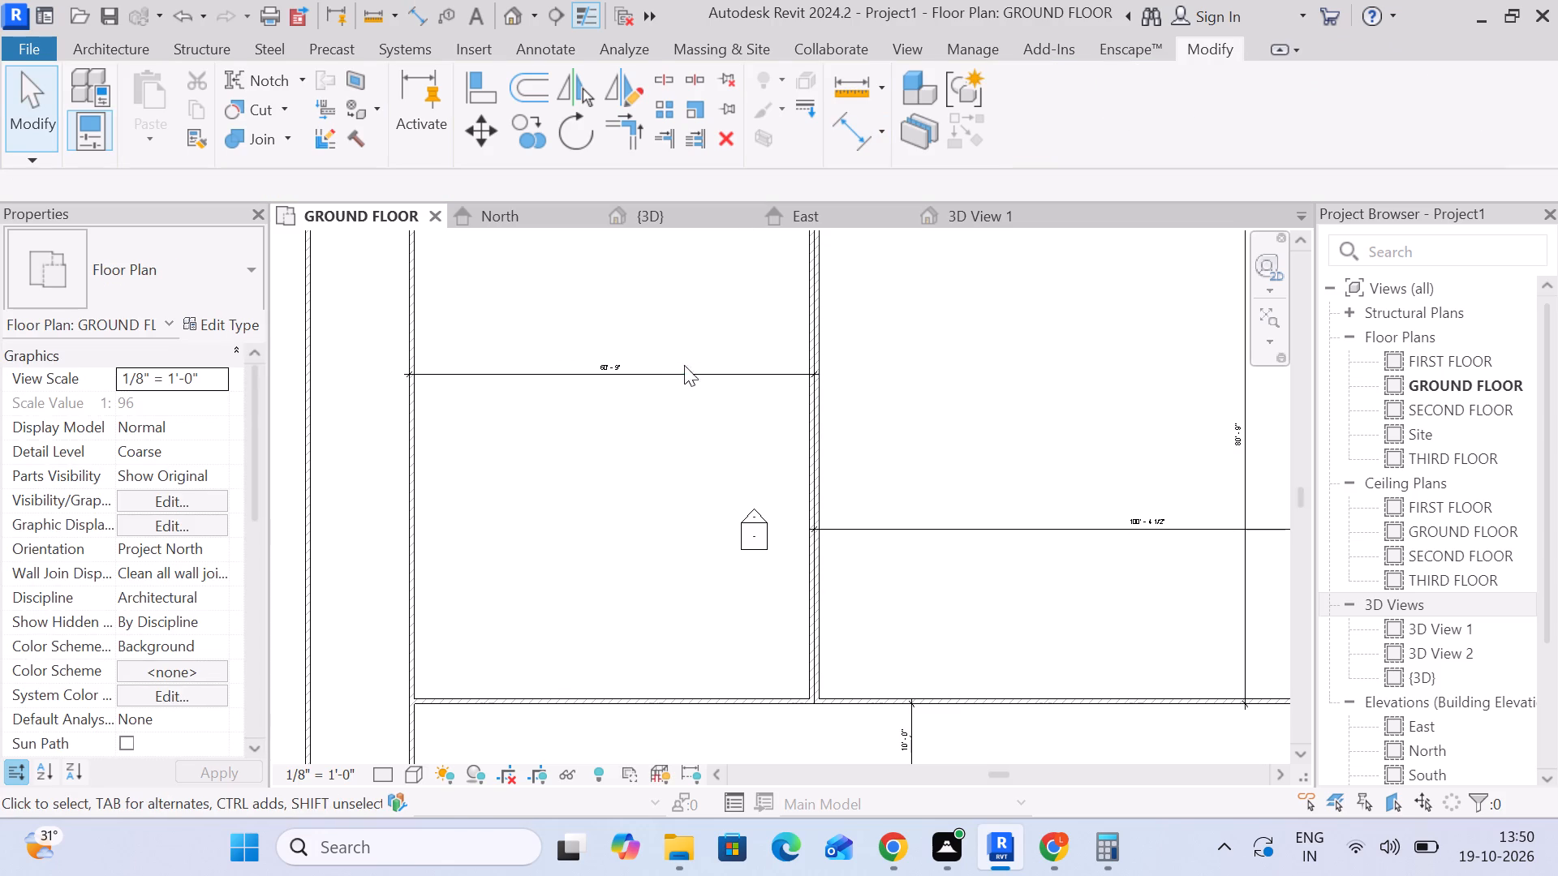
# Delete the southwest room's horizontal dimension and the large southeast room's horizontal and vertical dimensions.
pyautogui.click(684, 375)
pyautogui.press('Delete')
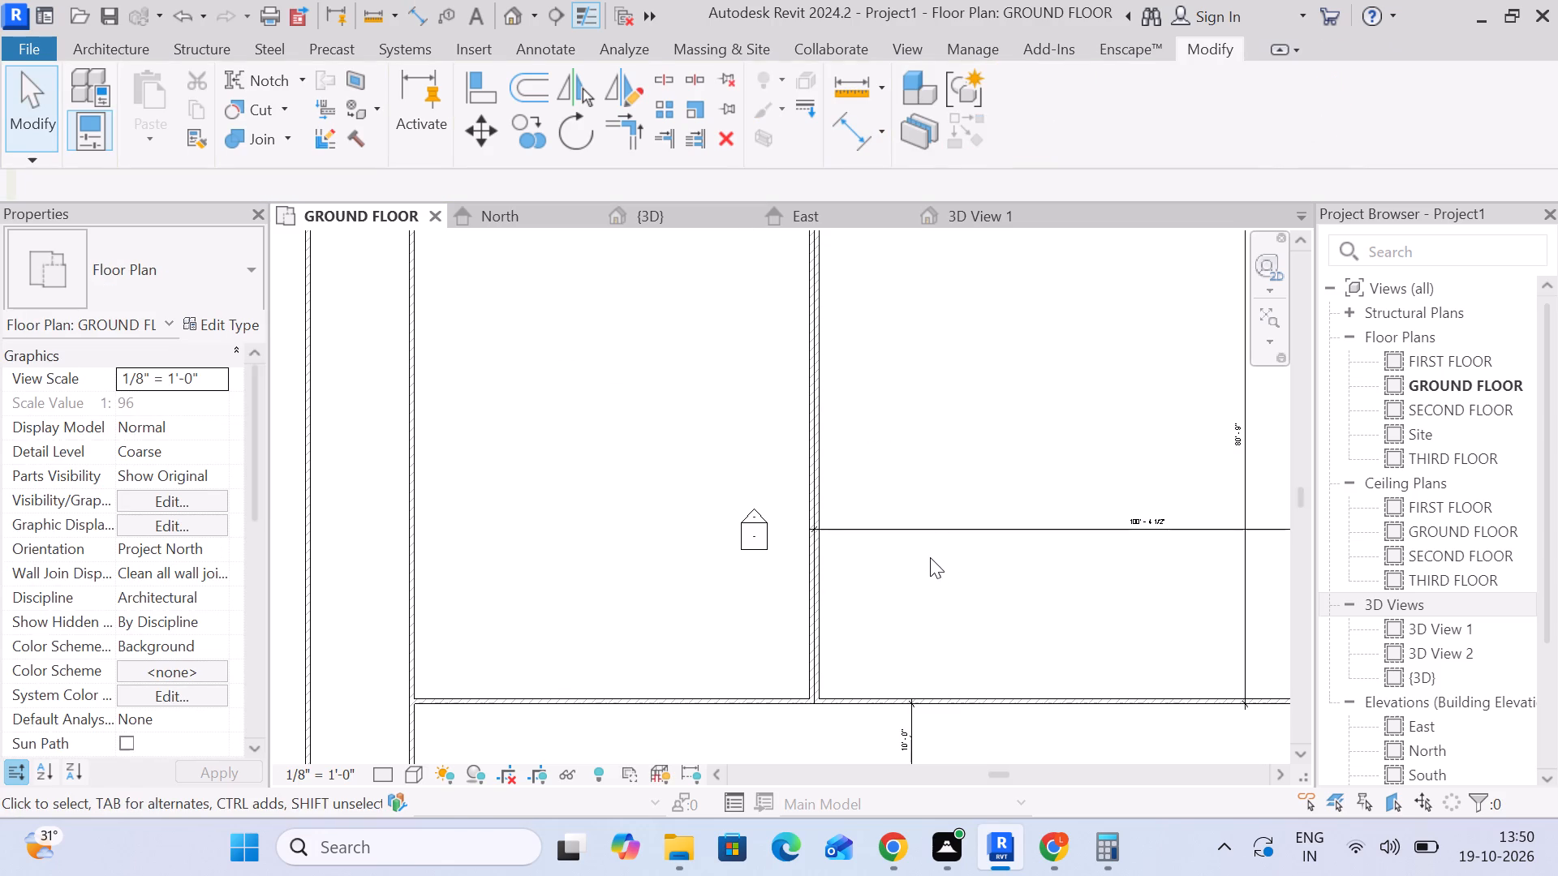
pyautogui.click(936, 530)
pyautogui.press('Delete')
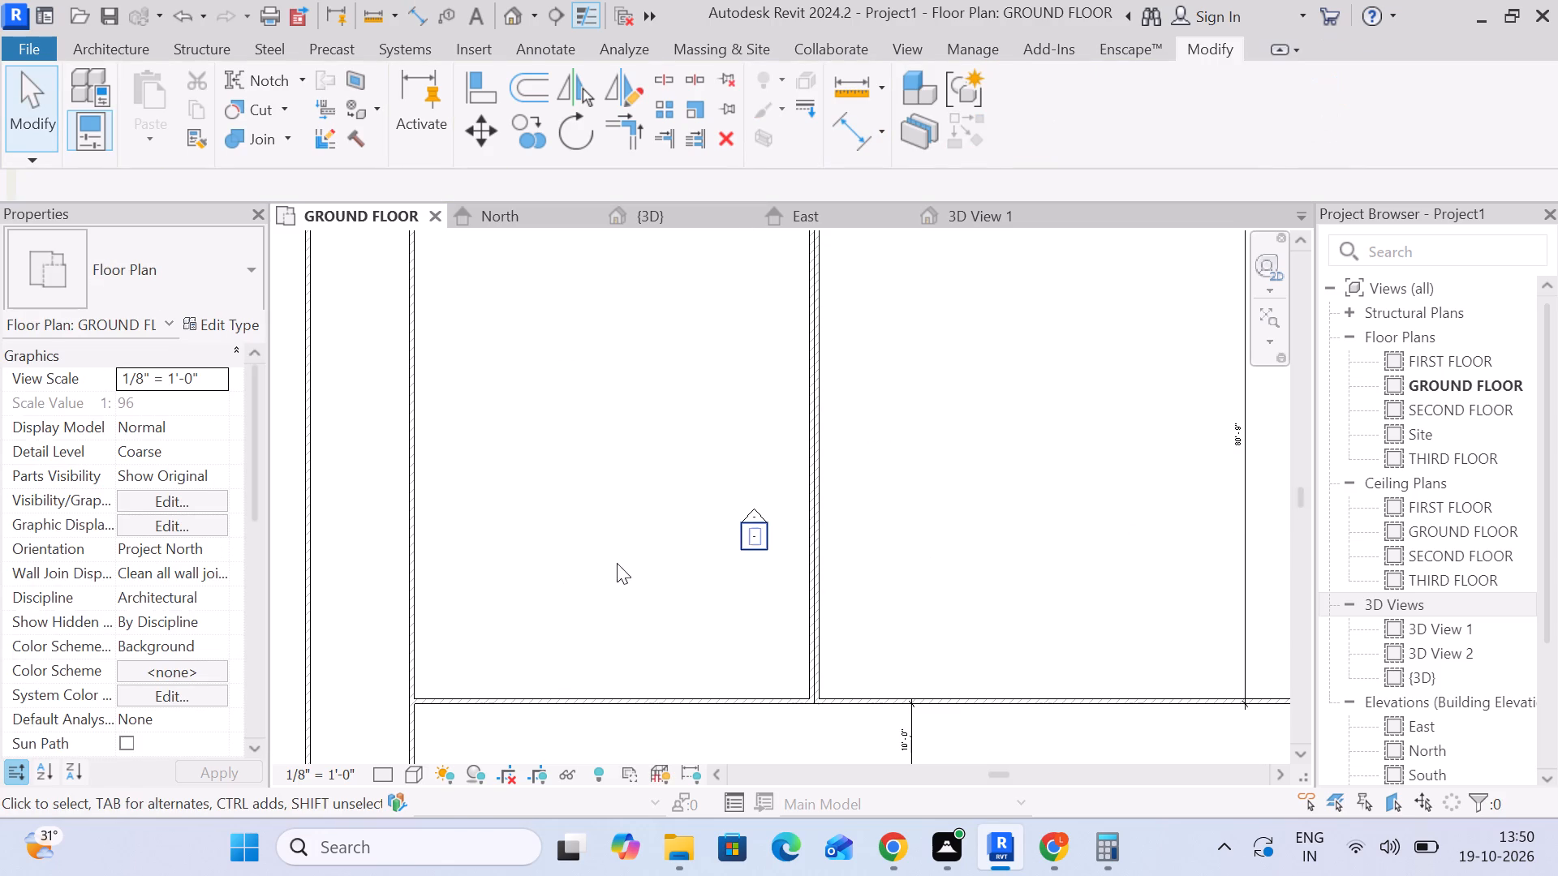
pyautogui.click(1240, 535)
pyautogui.press('Delete')
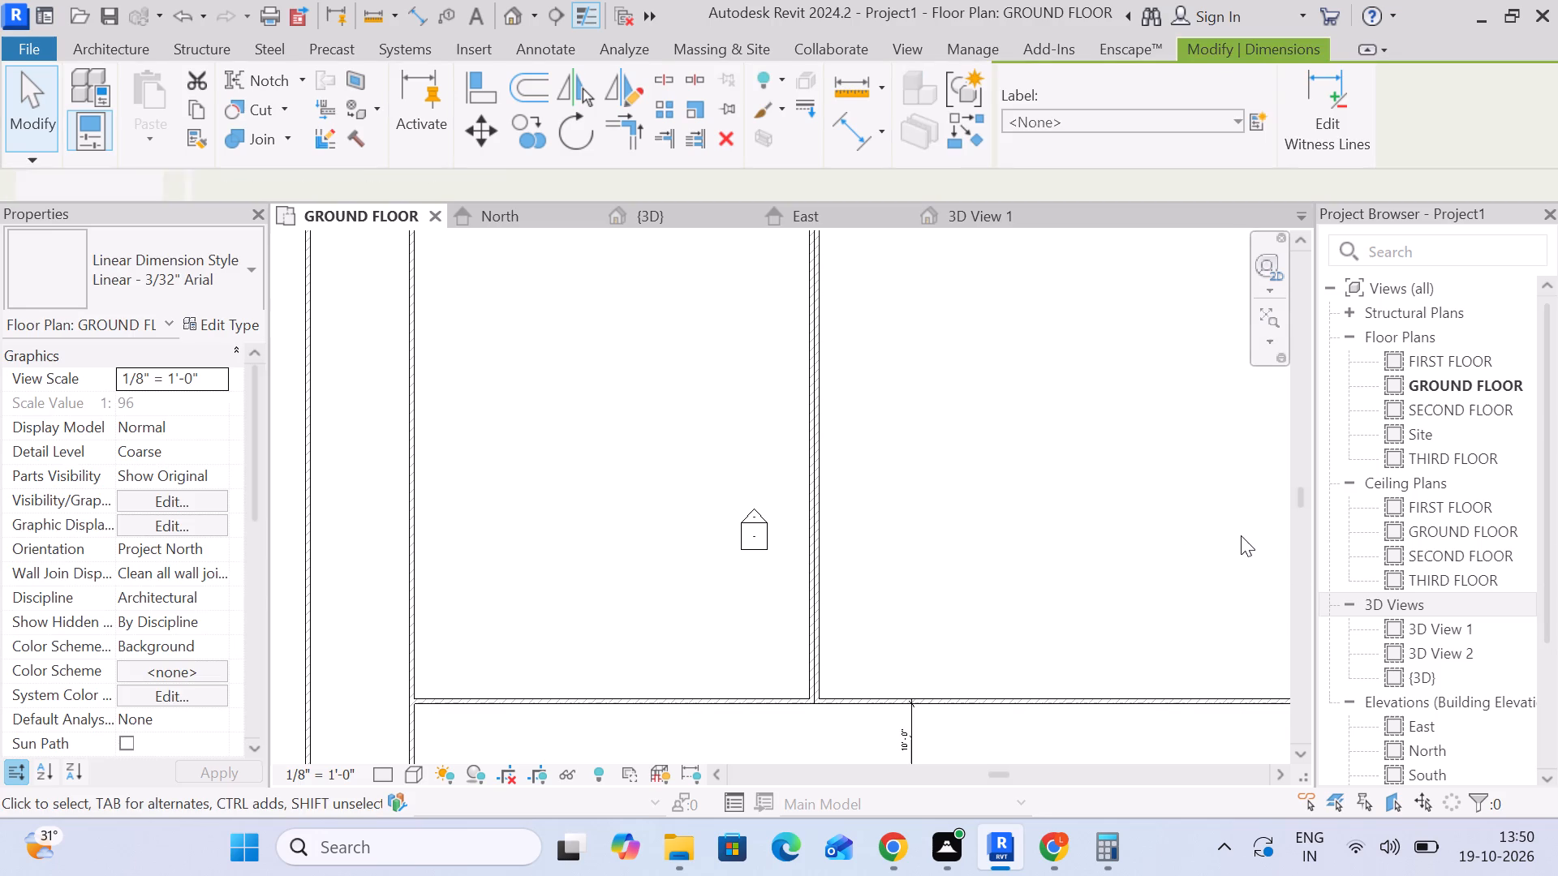
# Add an aligned vertical dimension in the southwest room between the inner faces of its south and north walls.
pyautogui.moveTo(1137, 582); pyautogui.dragTo(979, 324, button='middle')
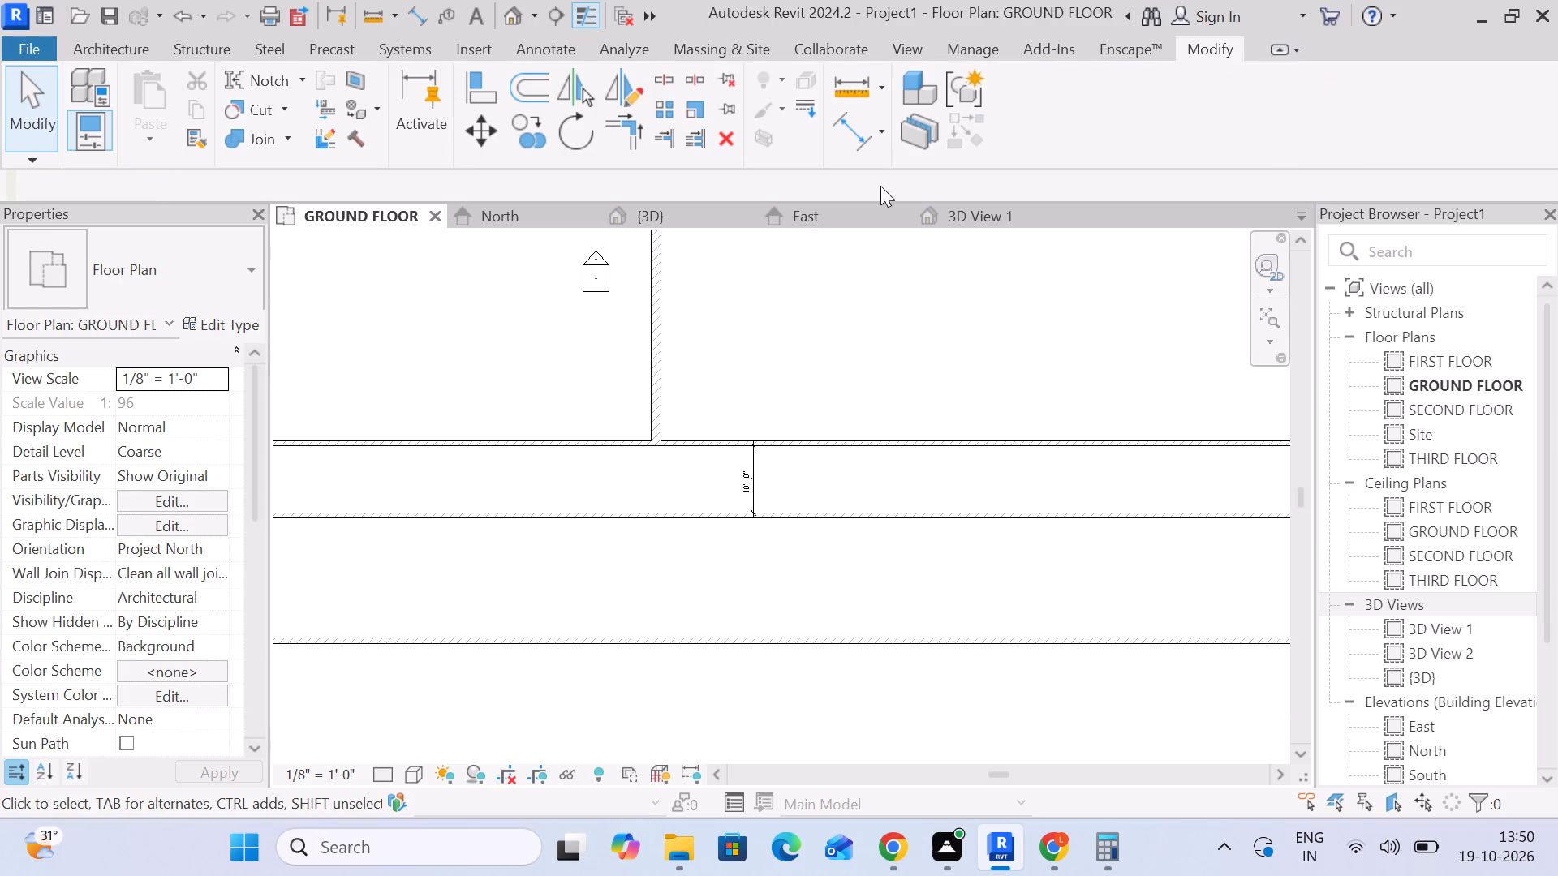
pyautogui.click(838, 128)
pyautogui.scroll(4, 557, 439)
pyautogui.click(549, 450)
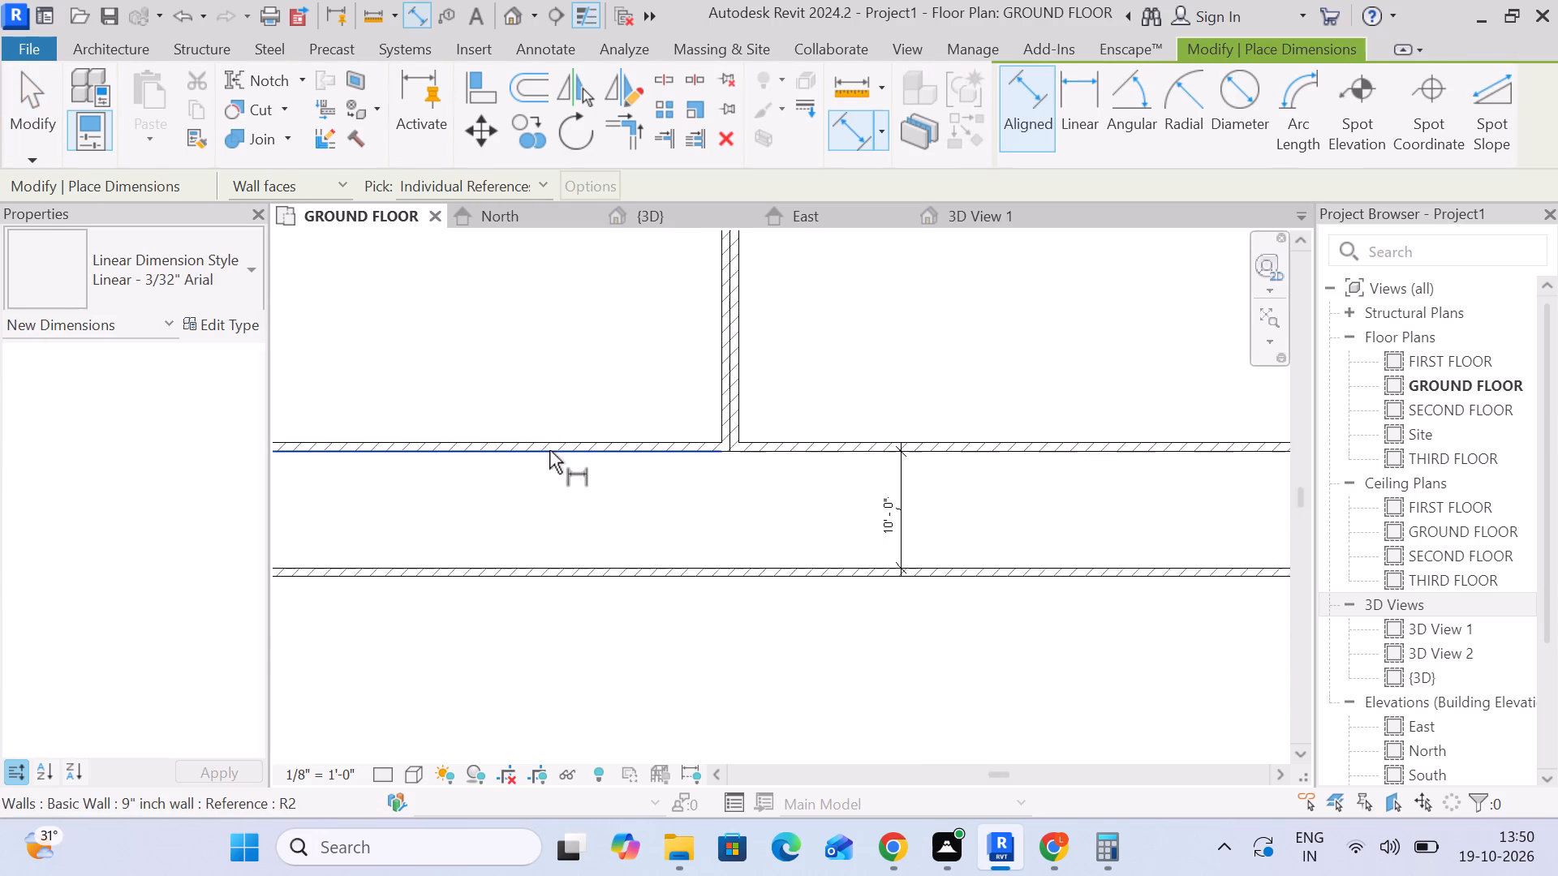
pyautogui.press('Escape')
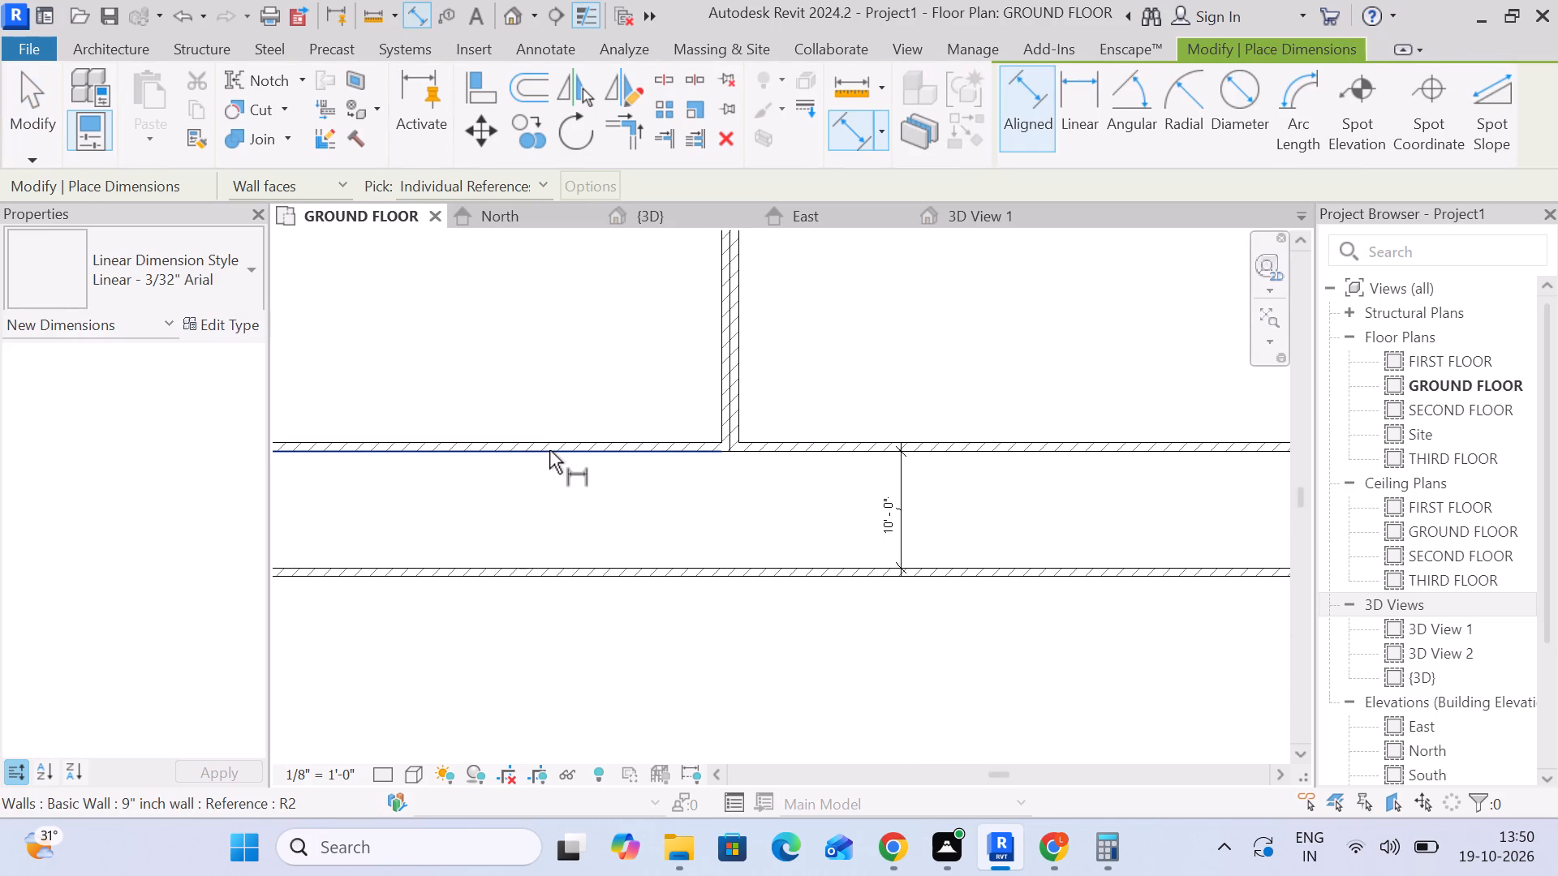
pyautogui.click(537, 440)
pyautogui.scroll(-5, 546, 402)
pyautogui.moveTo(555, 429); pyautogui.dragTo(717, 818, button='middle')
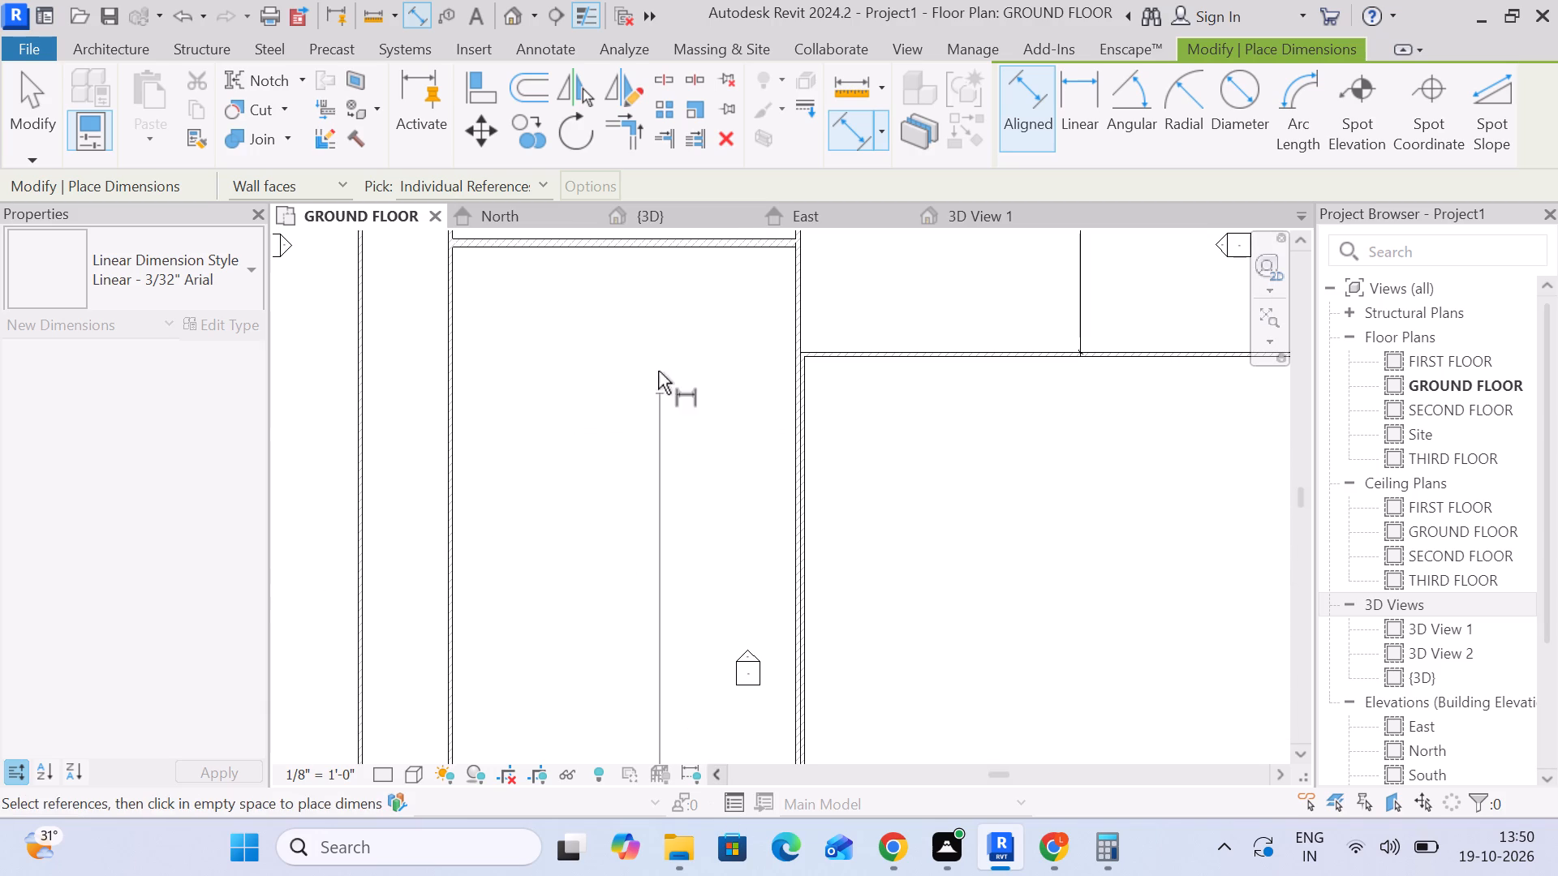
pyautogui.click(638, 249)
pyautogui.click(665, 373)
# Add an aligned horizontal dimension across the southwest room between the inner faces of its west and east walls.
pyautogui.moveTo(735, 546); pyautogui.dragTo(745, 500, button='middle')
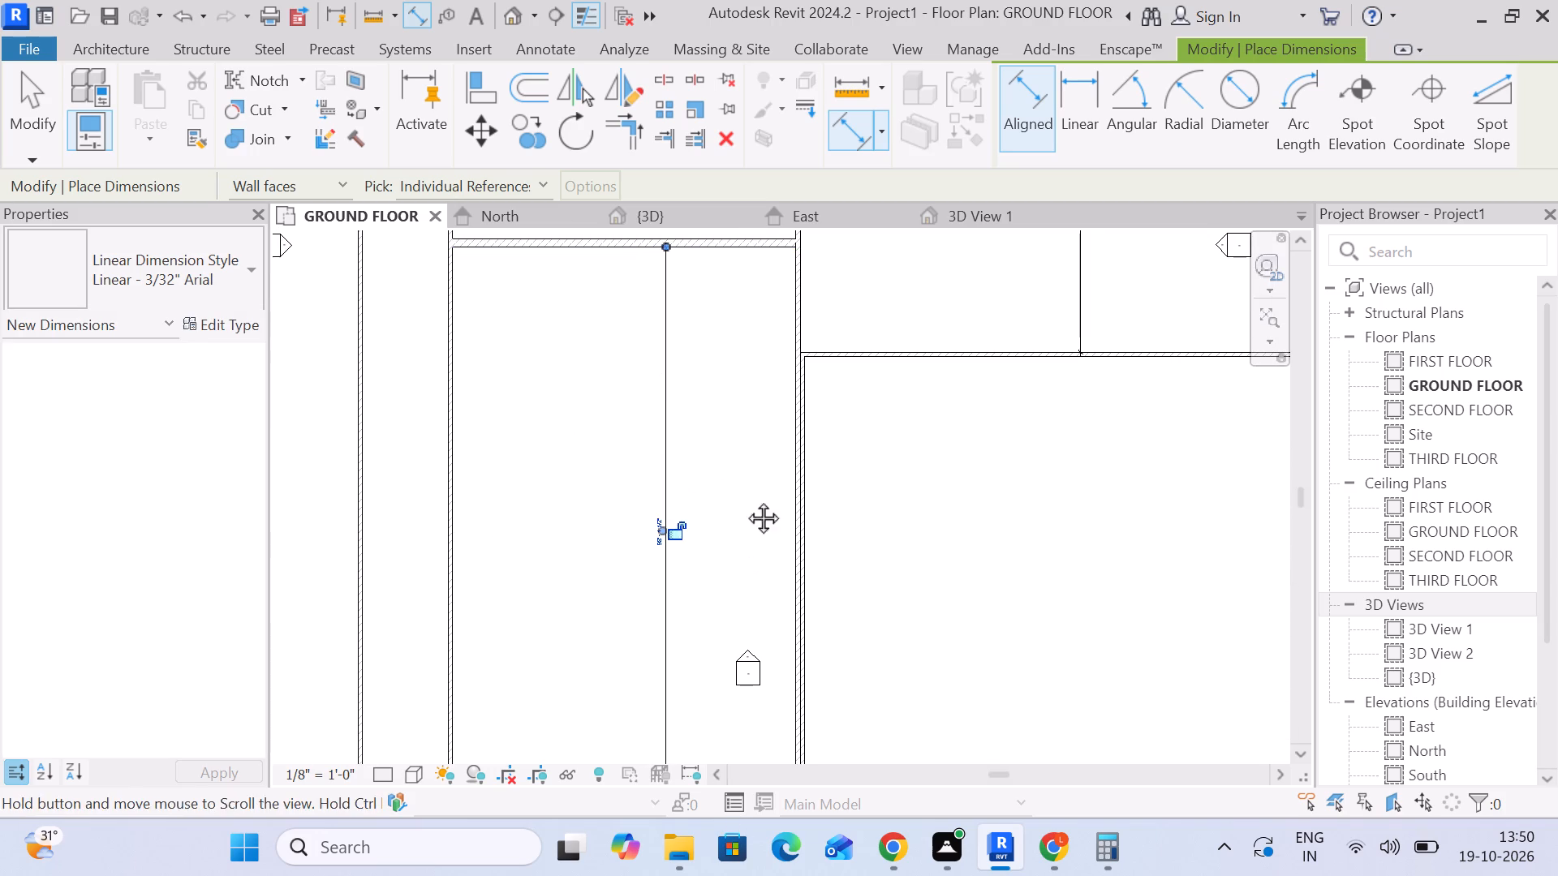
pyautogui.moveTo(745, 500); pyautogui.dragTo(808, 357, button='middle')
pyautogui.click(524, 437)
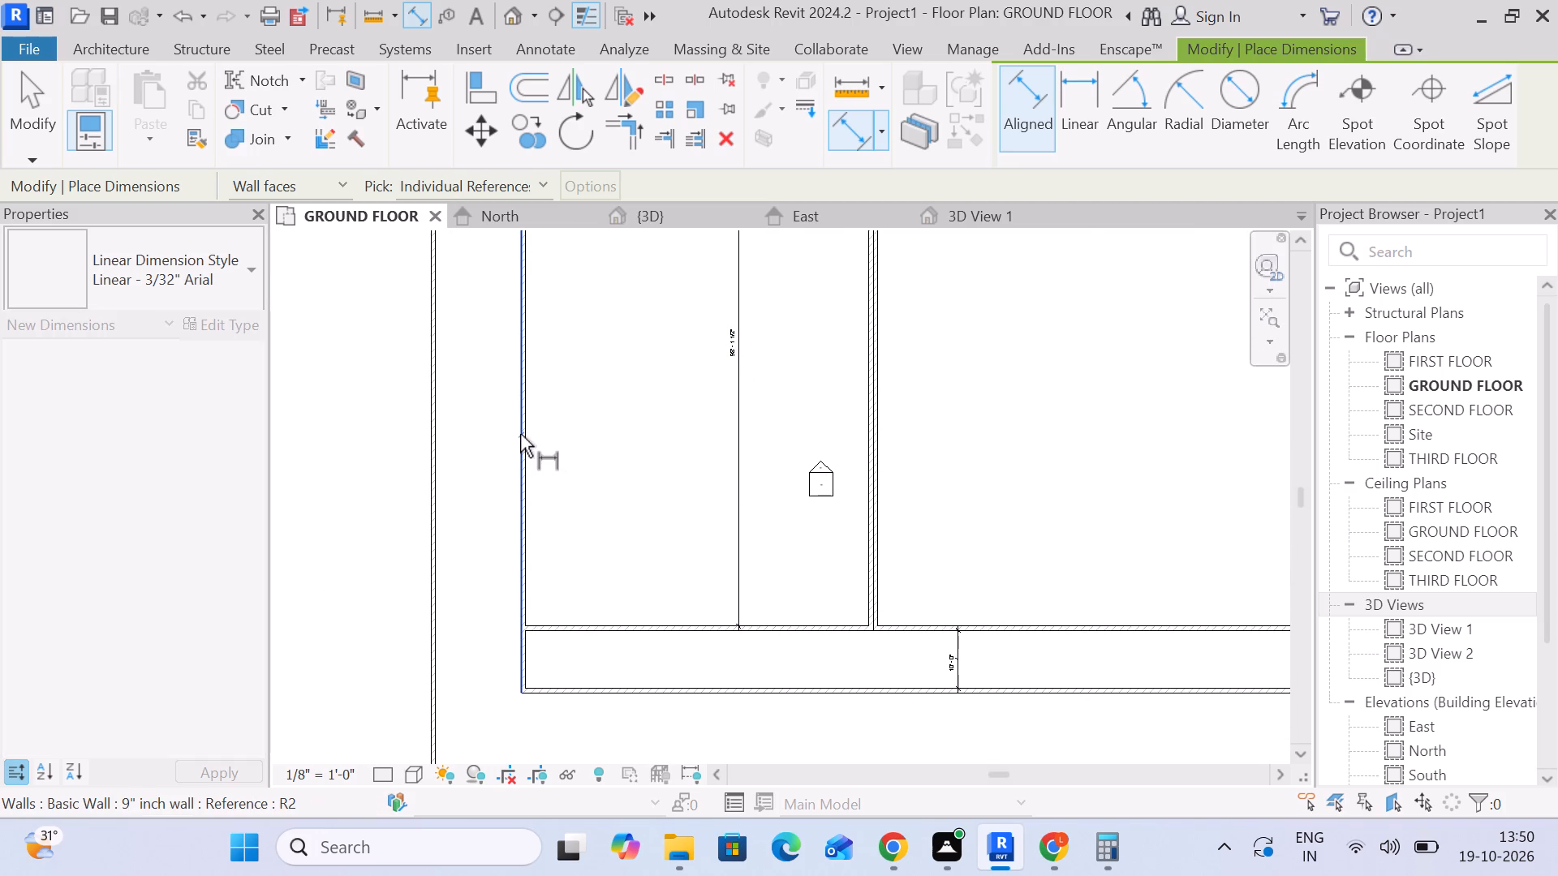
pyautogui.press('Escape')
pyautogui.scroll(7, 520, 434)
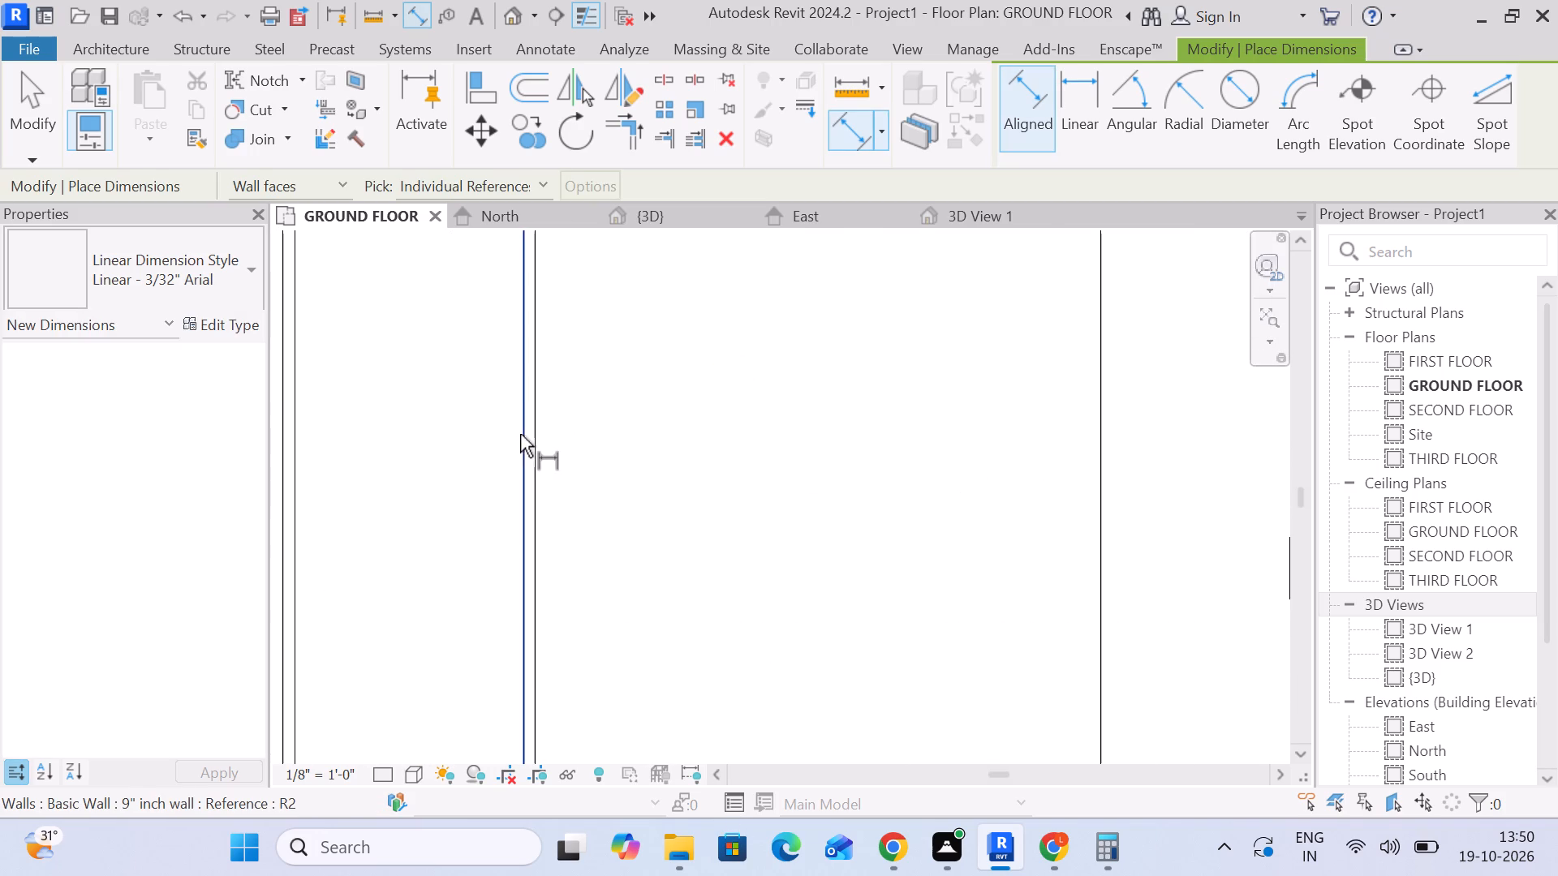
pyautogui.click(536, 437)
pyautogui.scroll(-4, 719, 483)
pyautogui.moveTo(855, 534); pyautogui.dragTo(679, 506, button='middle')
pyautogui.scroll(3, 975, 492)
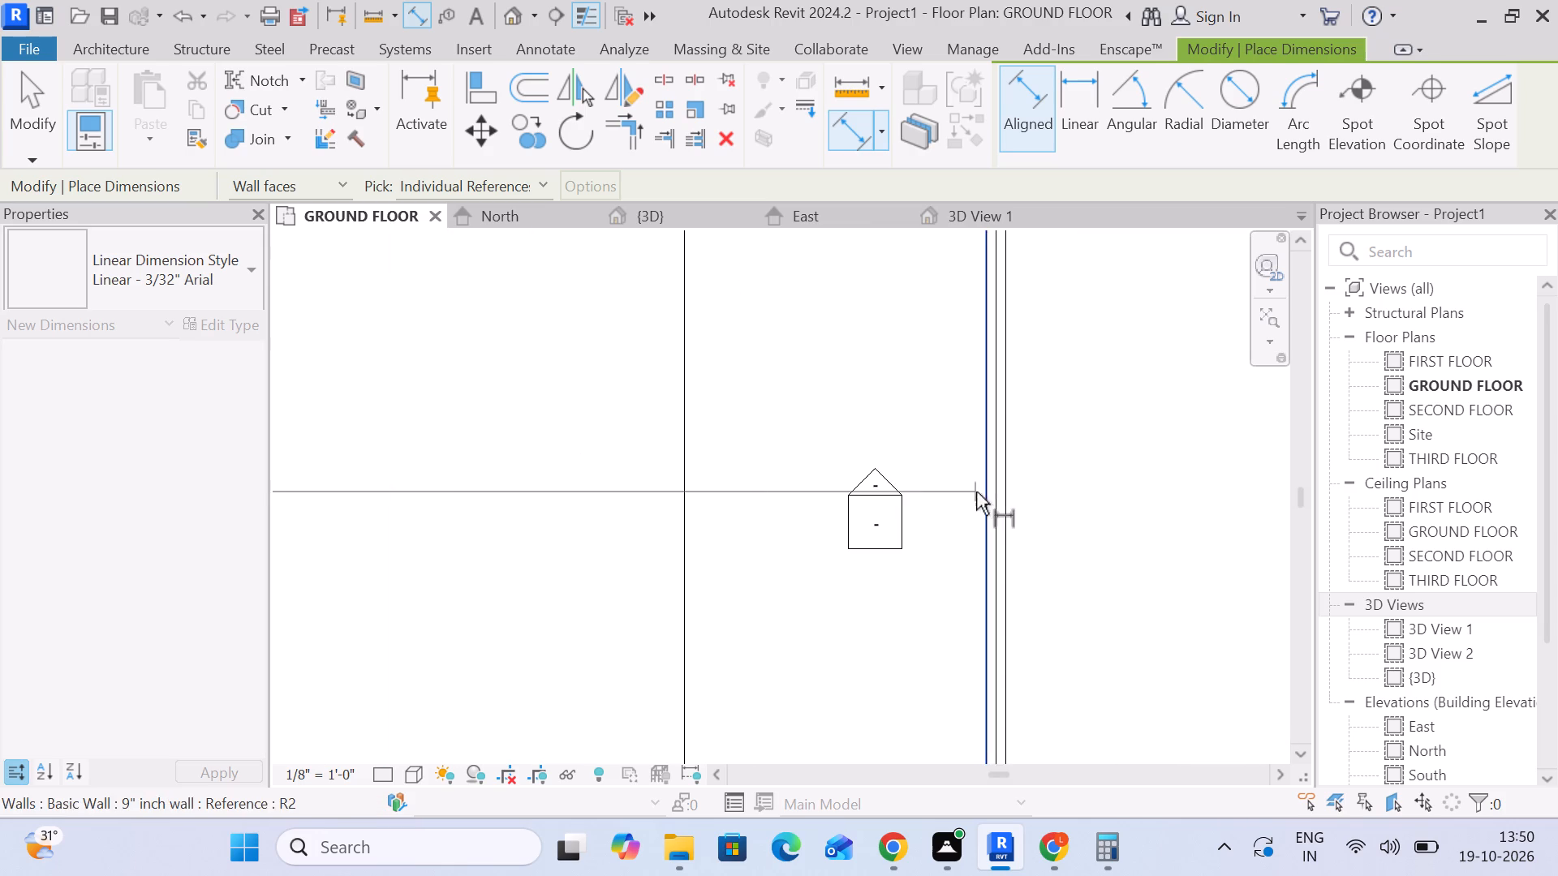
pyautogui.click(983, 403)
pyautogui.click(753, 388)
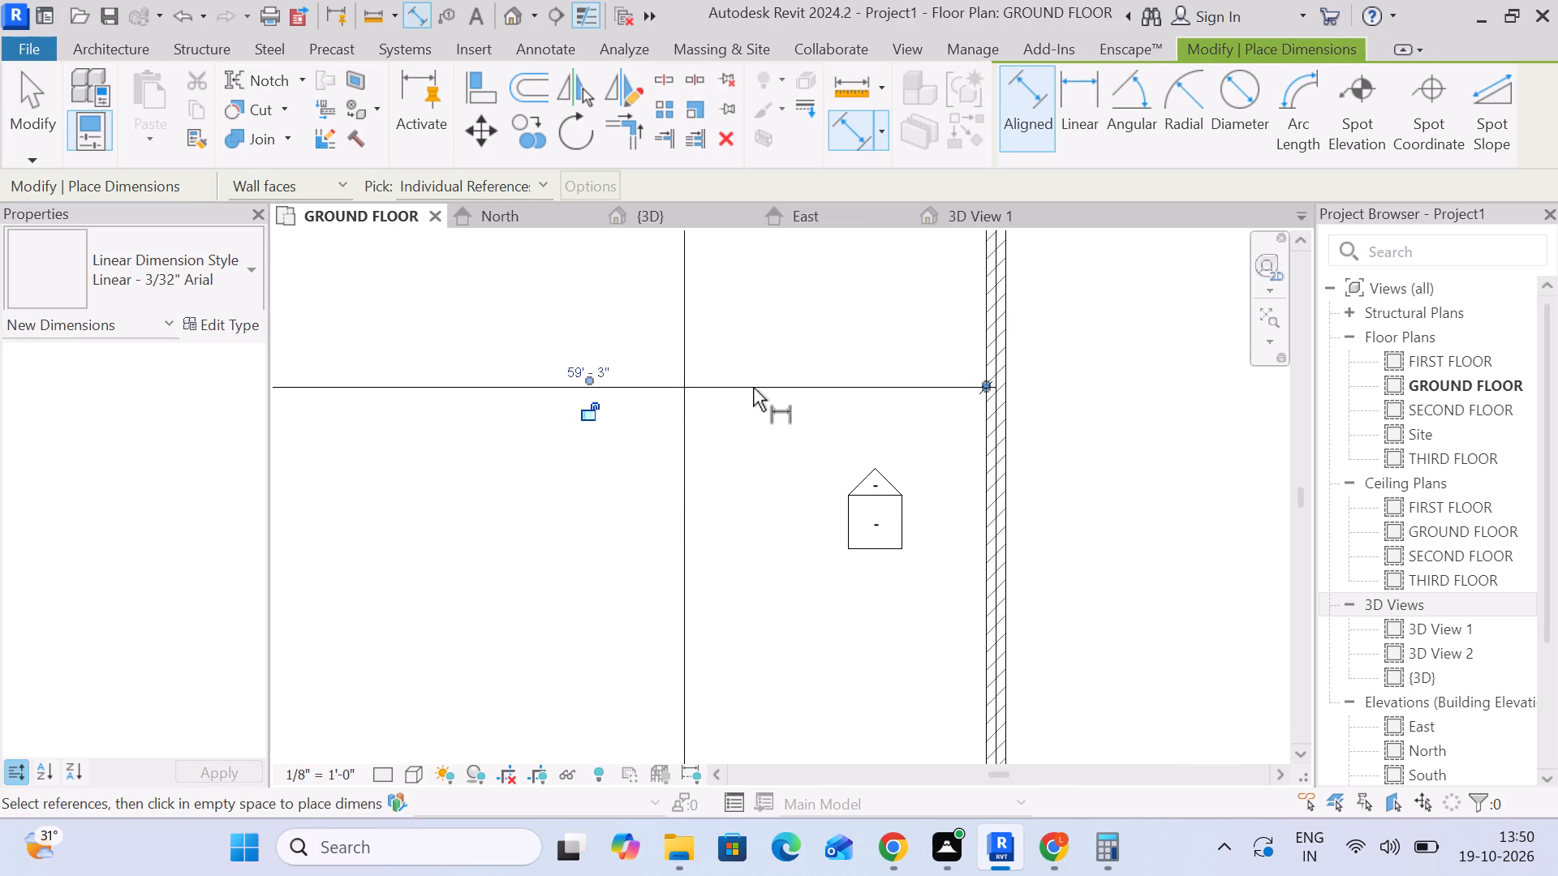
# Add an aligned vertical dimension in the large southeast room between the inner faces of its south and north walls.
pyautogui.scroll(-5, 742, 396)
pyautogui.moveTo(768, 476); pyautogui.dragTo(721, 348, button='middle')
pyautogui.scroll(1, 721, 348)
pyautogui.scroll(-3, 721, 348)
pyautogui.moveTo(721, 350); pyautogui.dragTo(321, 574, button='middle')
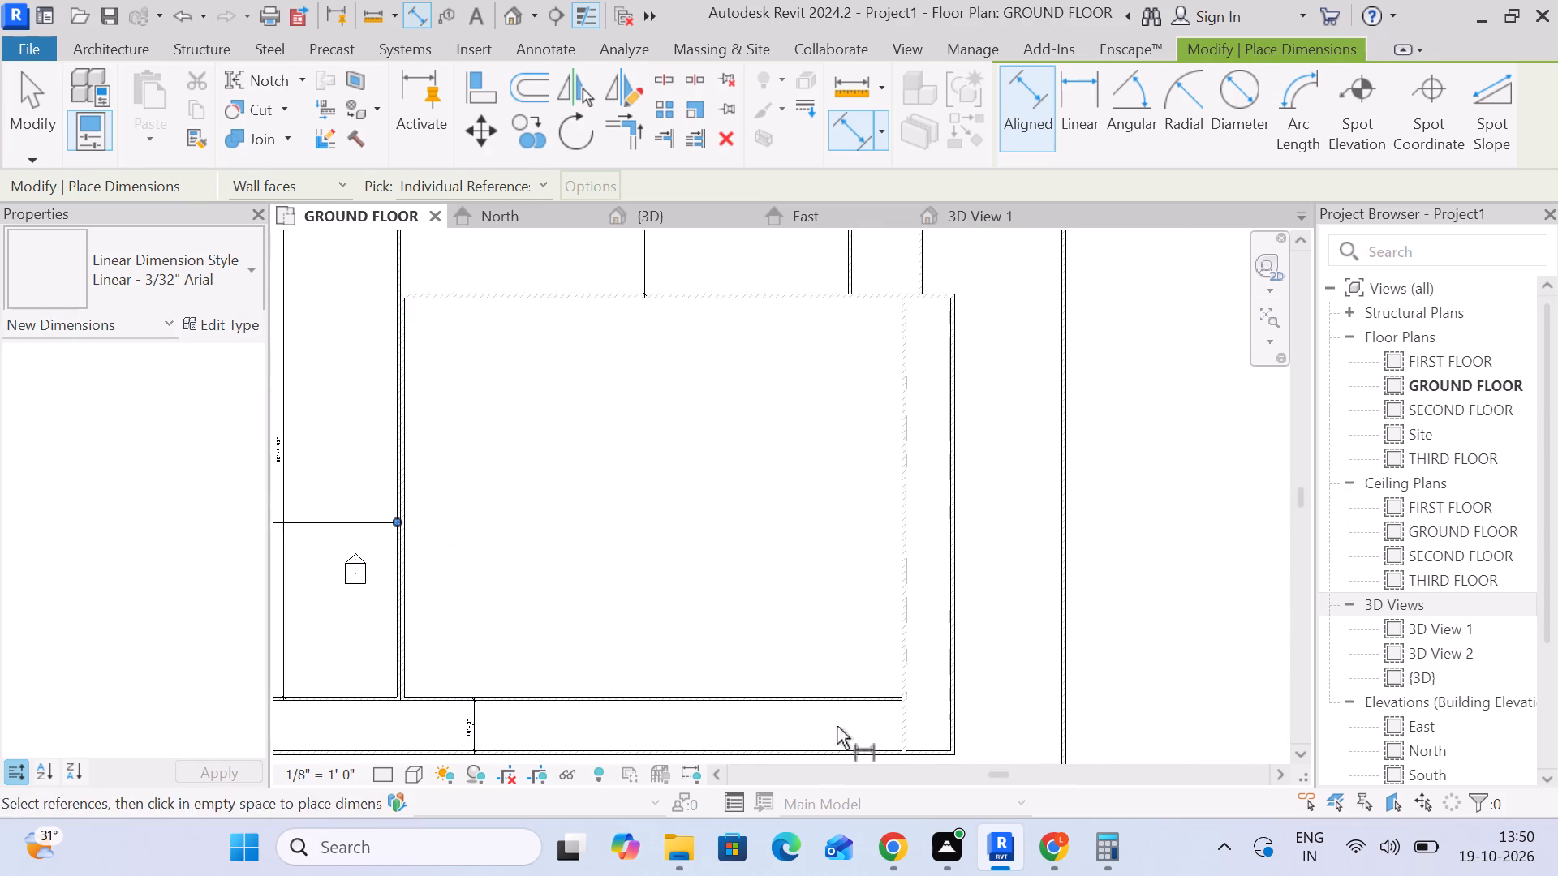
pyautogui.scroll(7, 846, 754)
pyautogui.click(686, 663)
pyautogui.scroll(-4, 717, 524)
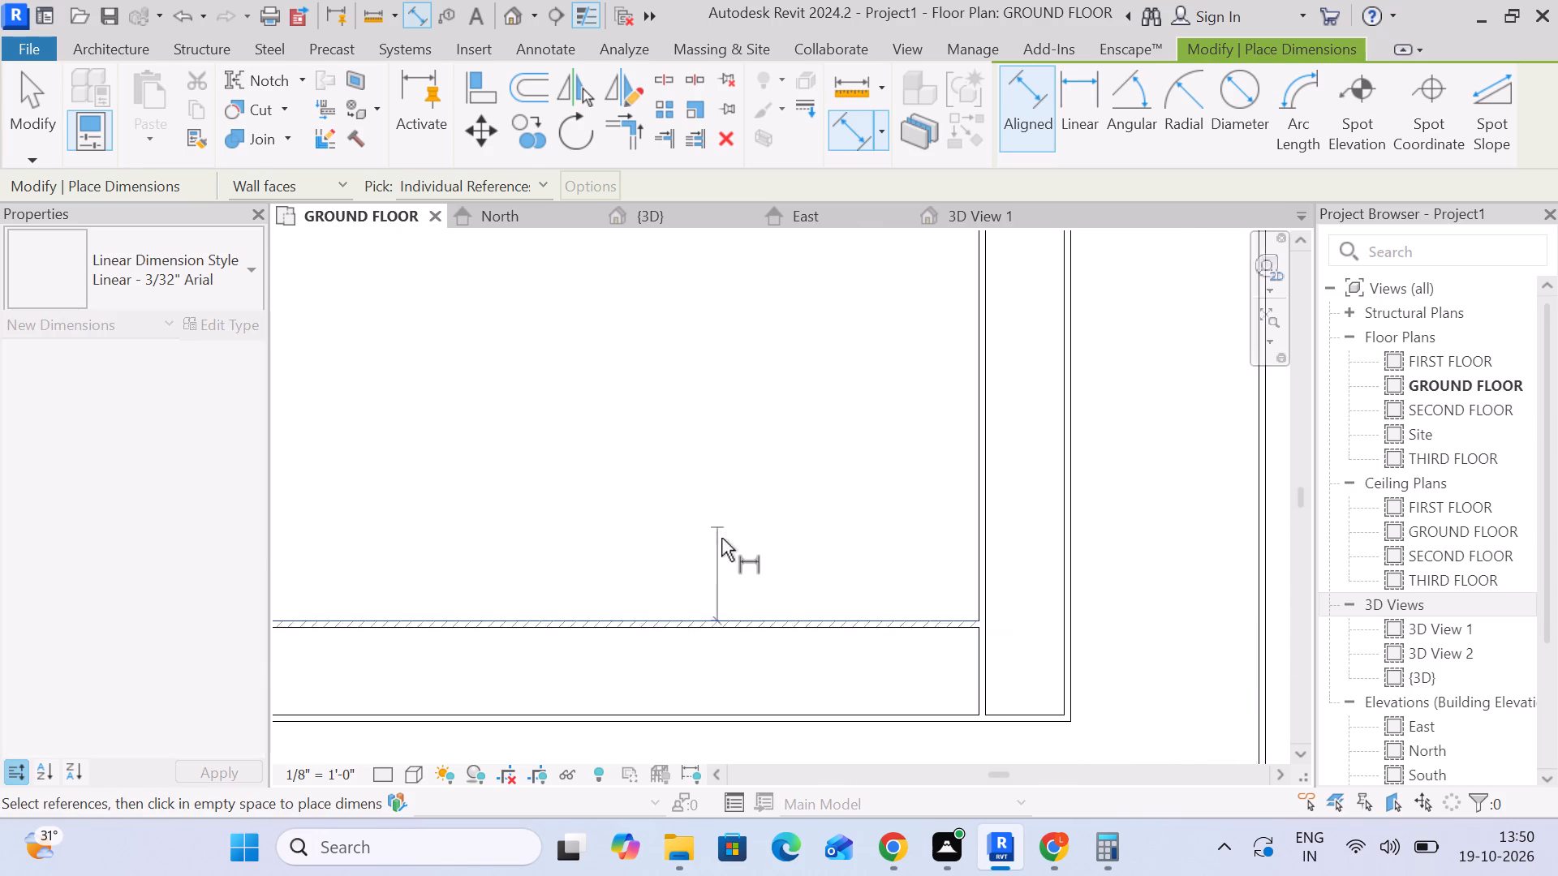
pyautogui.moveTo(722, 539); pyautogui.dragTo(868, 693, button='middle')
pyautogui.scroll(-4, 906, 416)
pyautogui.moveTo(906, 444); pyautogui.dragTo(947, 571, button='middle')
pyautogui.scroll(3, 947, 495)
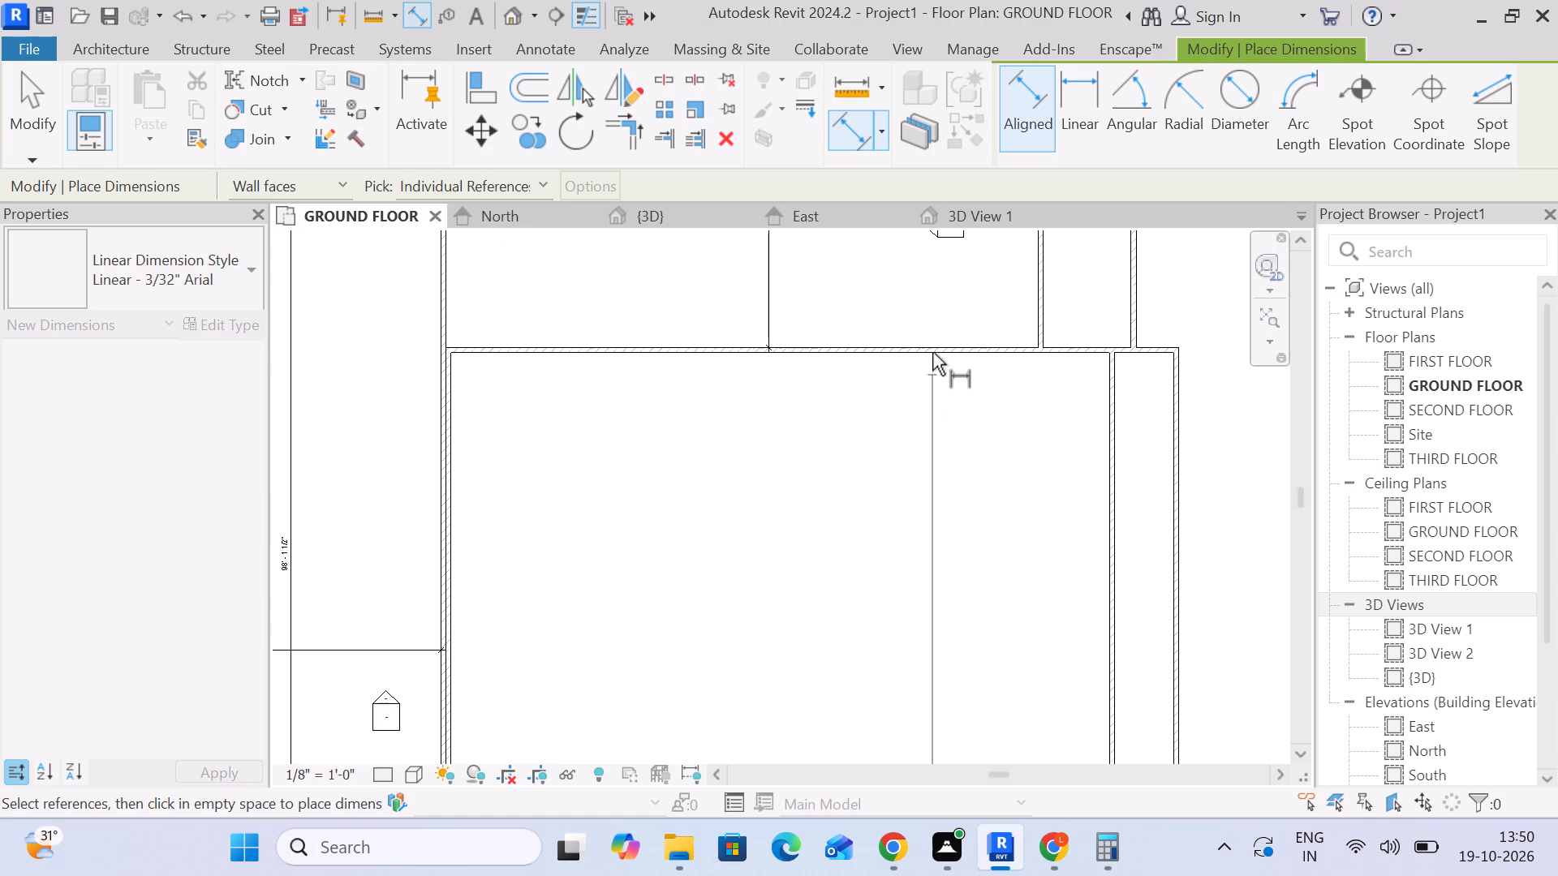
pyautogui.click(932, 355)
pyautogui.click(789, 578)
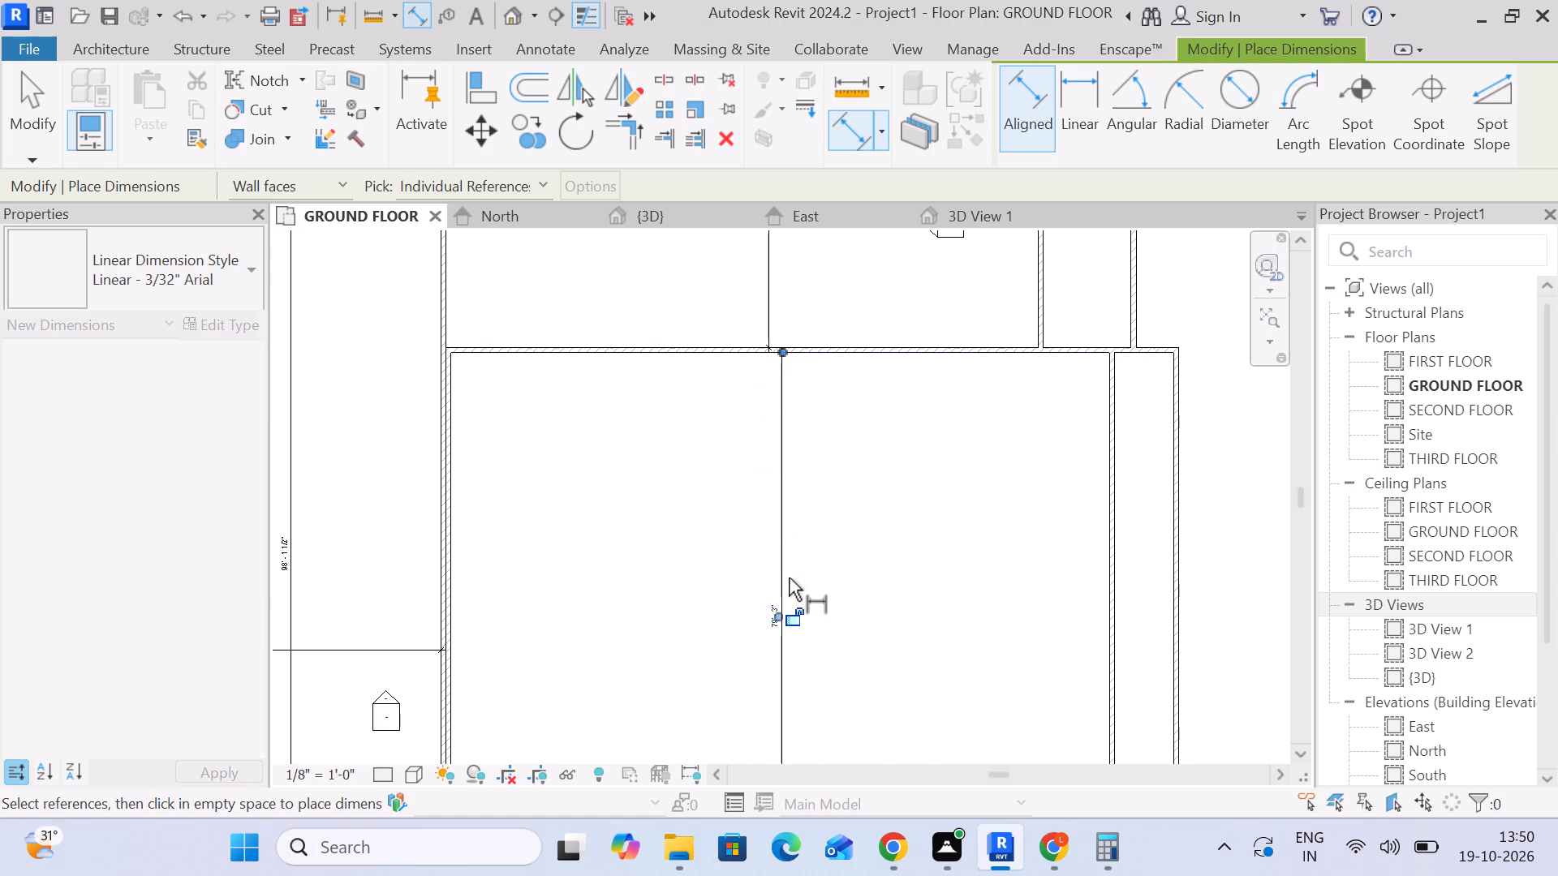
# Add an aligned horizontal dimension across the large southeast room between the inner faces of its west and east walls.
pyautogui.click(457, 480)
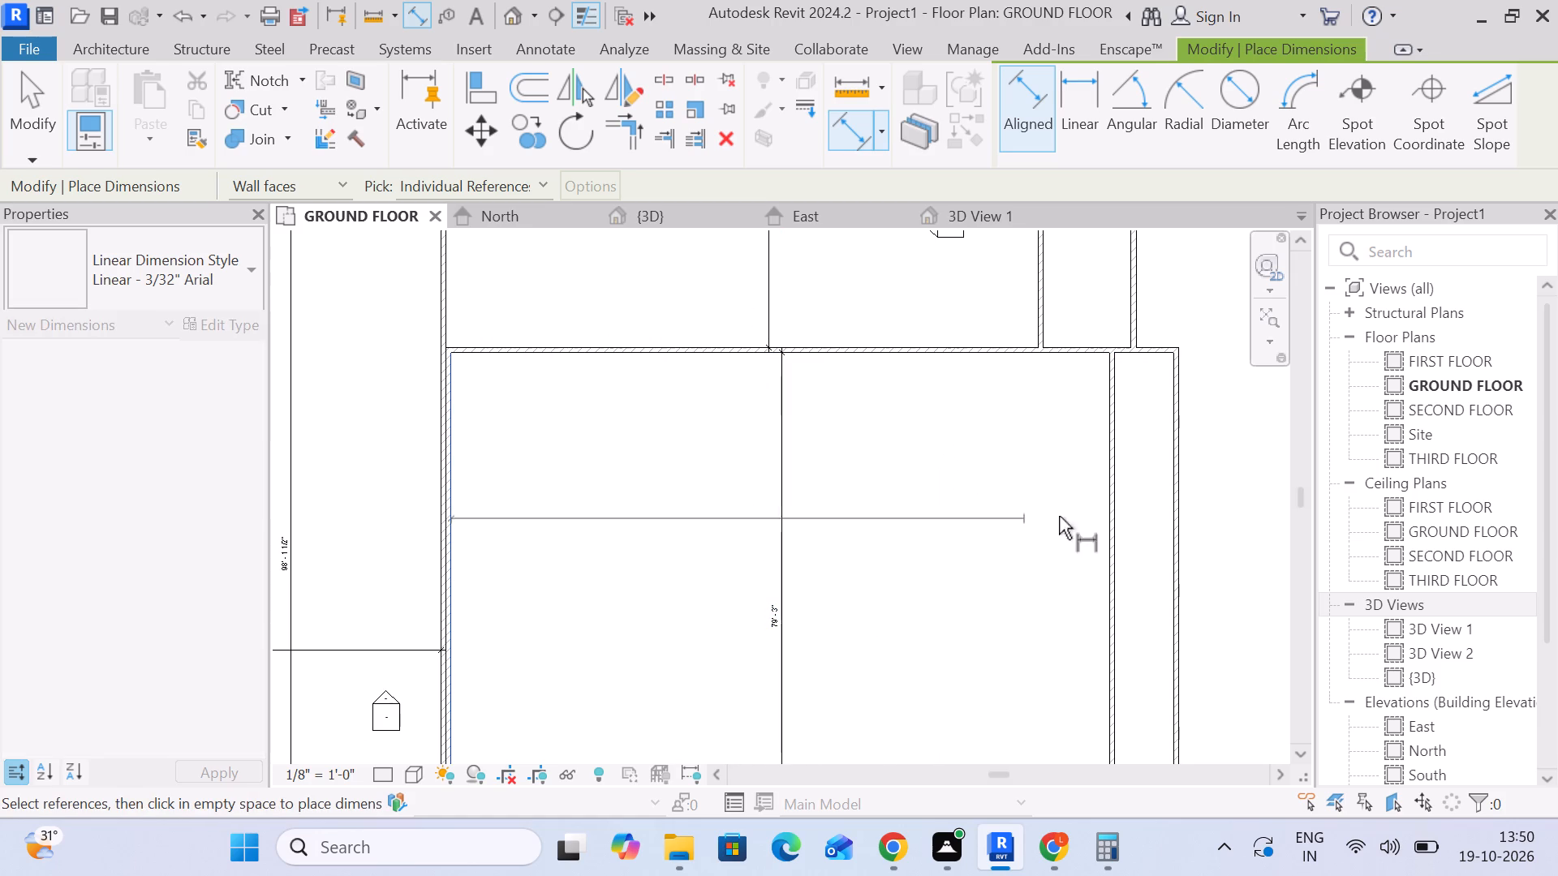
pyautogui.click(1102, 475)
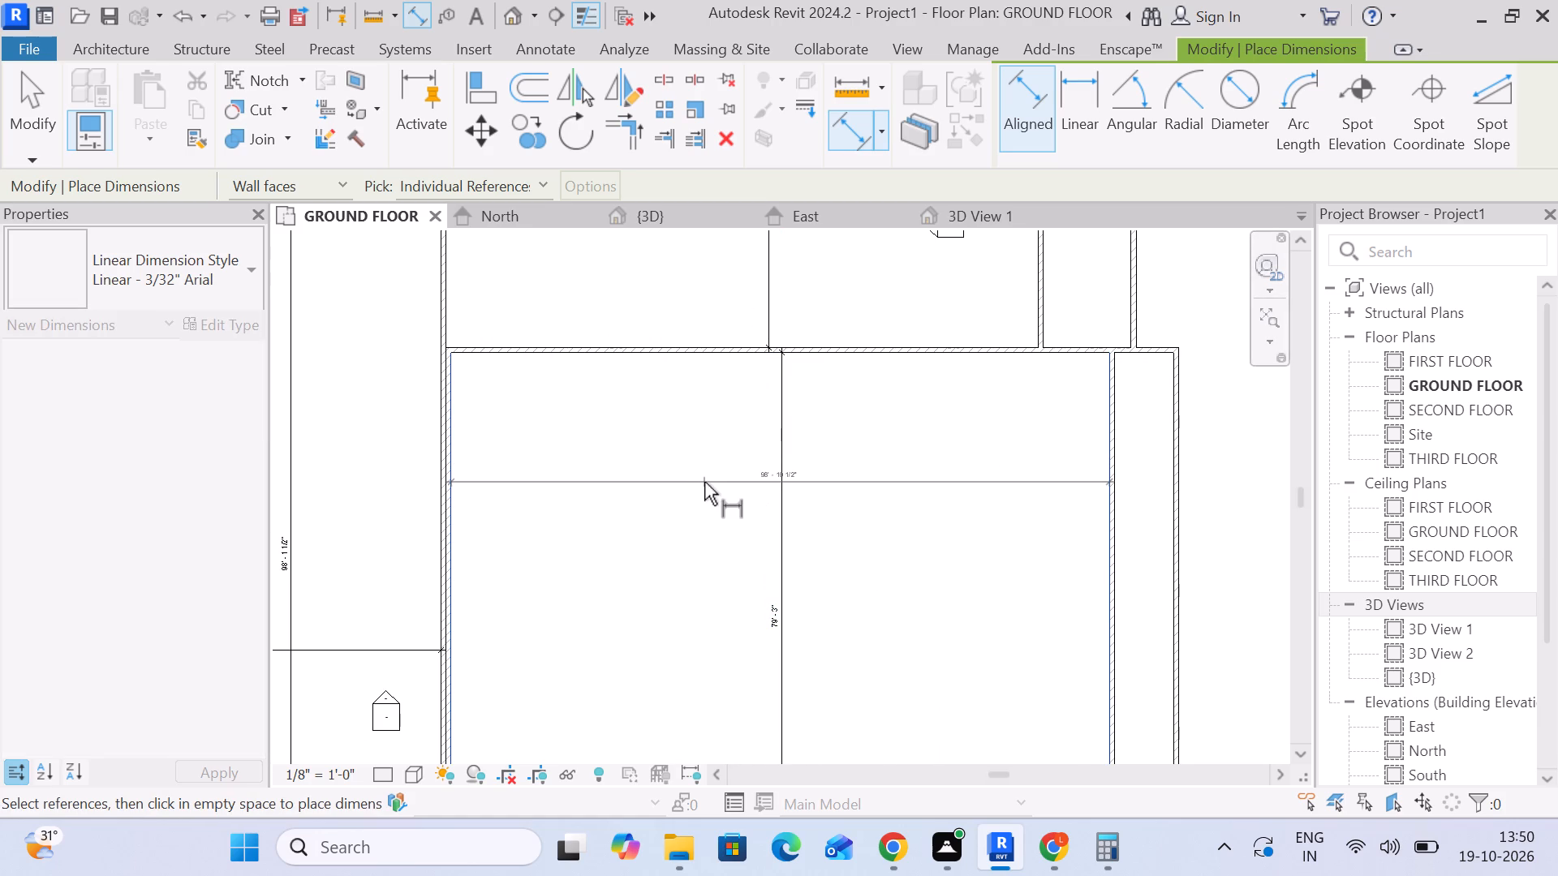
pyautogui.click(721, 485)
# Add an aligned horizontal dimension across the narrow east corridor between its inner wall faces, and end dimensioning.
pyautogui.scroll(-3, 882, 534)
pyautogui.moveTo(972, 587); pyautogui.dragTo(867, 350, button='middle')
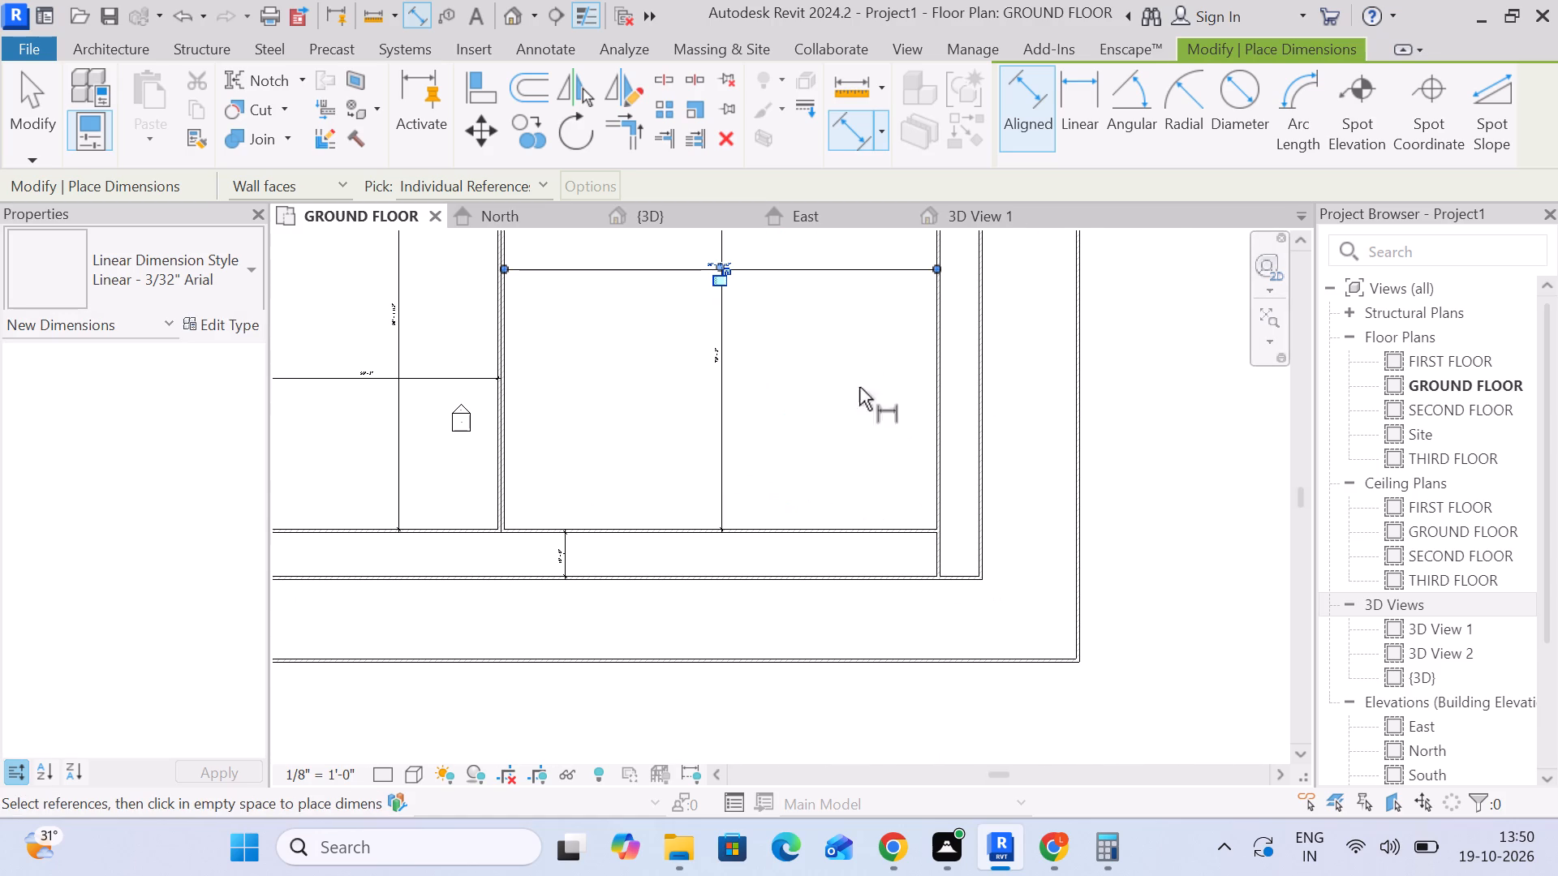
pyautogui.scroll(-3, 835, 519)
pyautogui.scroll(9, 937, 493)
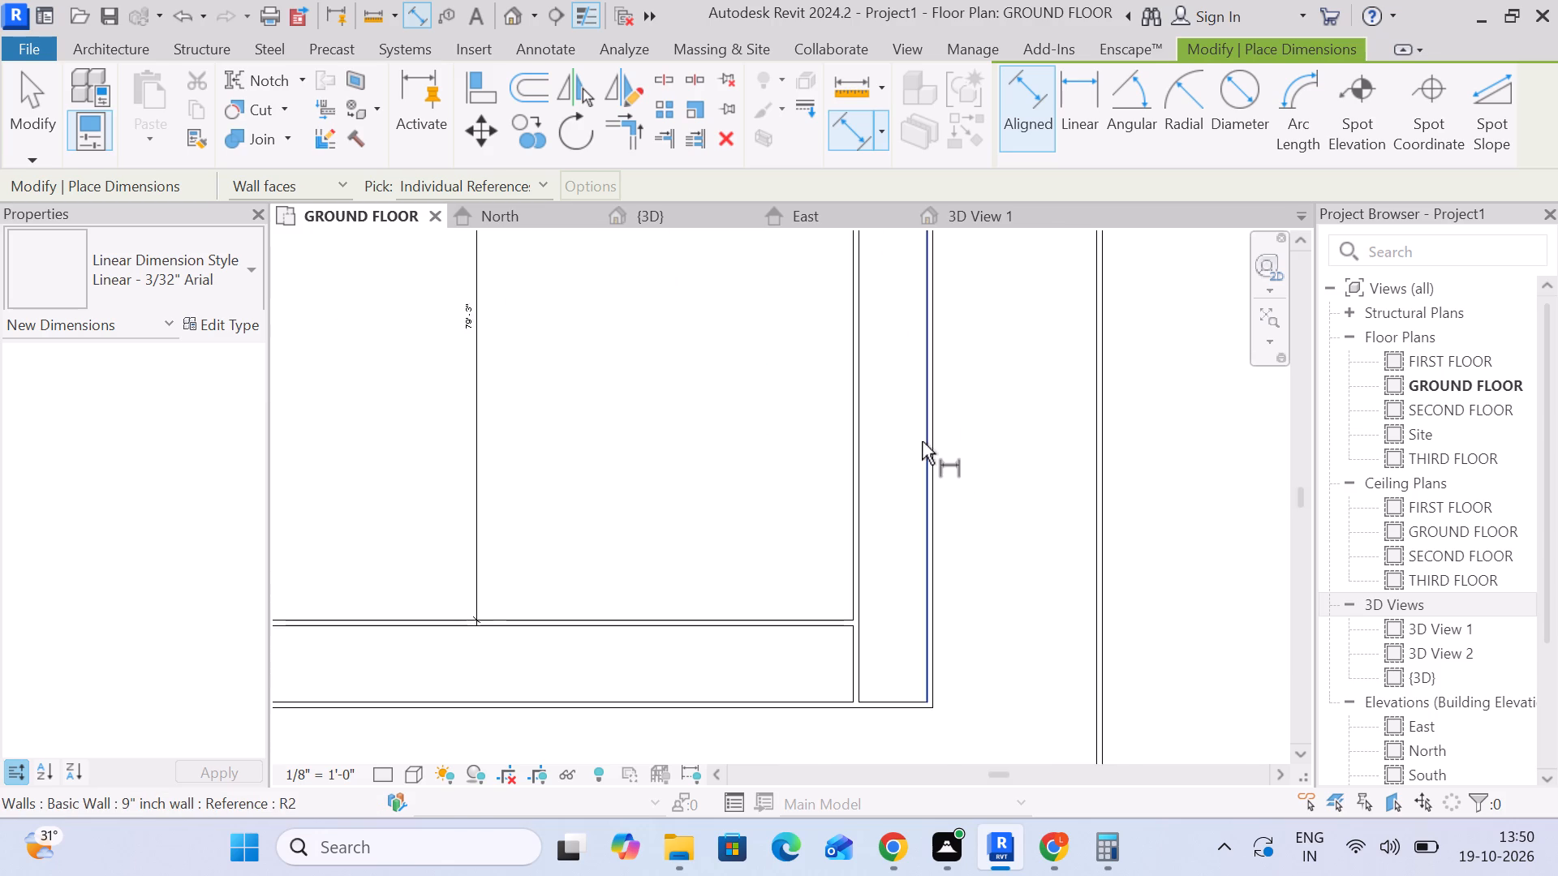
pyautogui.scroll(3, 922, 441)
pyautogui.click(928, 436)
pyautogui.click(796, 444)
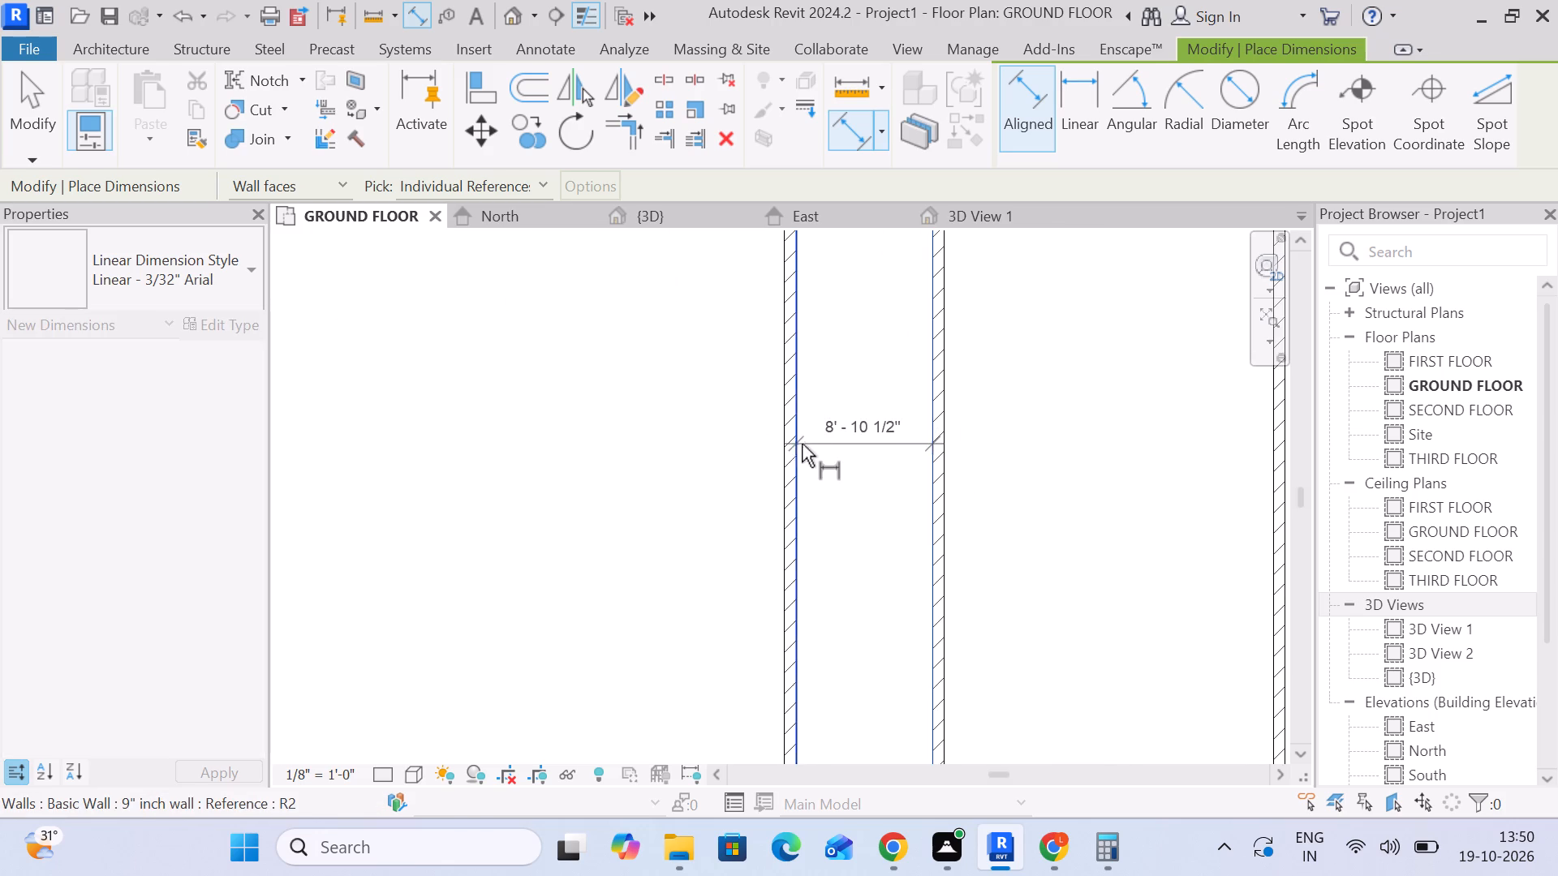
pyautogui.click(888, 473)
pyautogui.moveTo(889, 603); pyautogui.dragTo(876, 332, button='middle')
pyautogui.scroll(-5, 884, 483)
pyautogui.scroll(-3, 814, 559)
pyautogui.moveTo(862, 560); pyautogui.dragTo(1076, 560, button='middle')
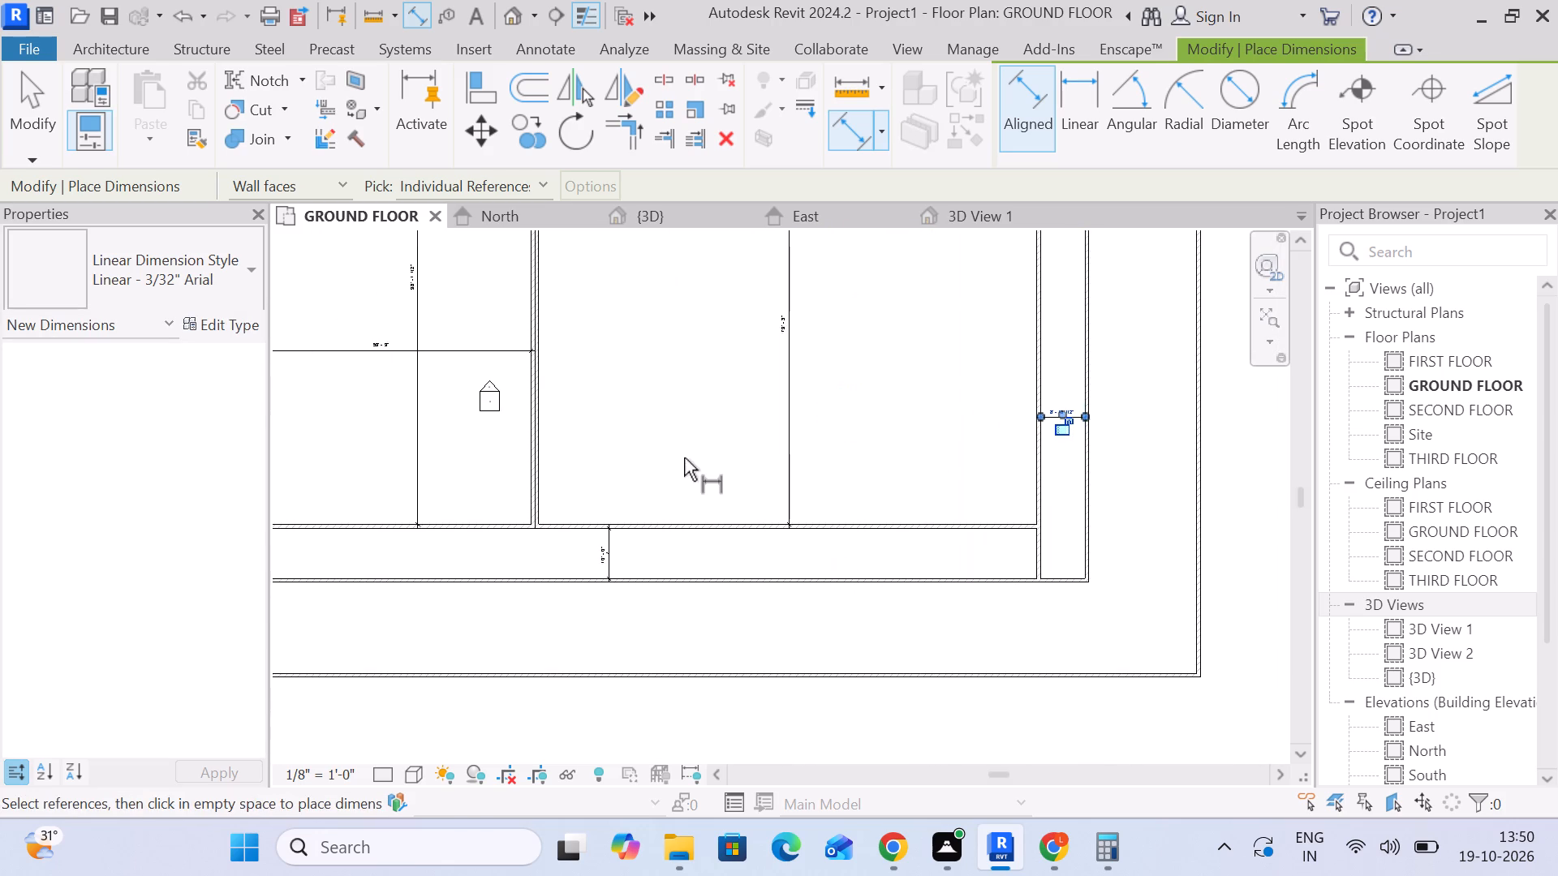
pyautogui.scroll(-3, 683, 457)
pyautogui.moveTo(681, 460); pyautogui.dragTo(742, 620, button='middle')
pyautogui.moveTo(705, 532); pyautogui.dragTo(685, 503, button='middle')
pyautogui.scroll(-3, 682, 500)
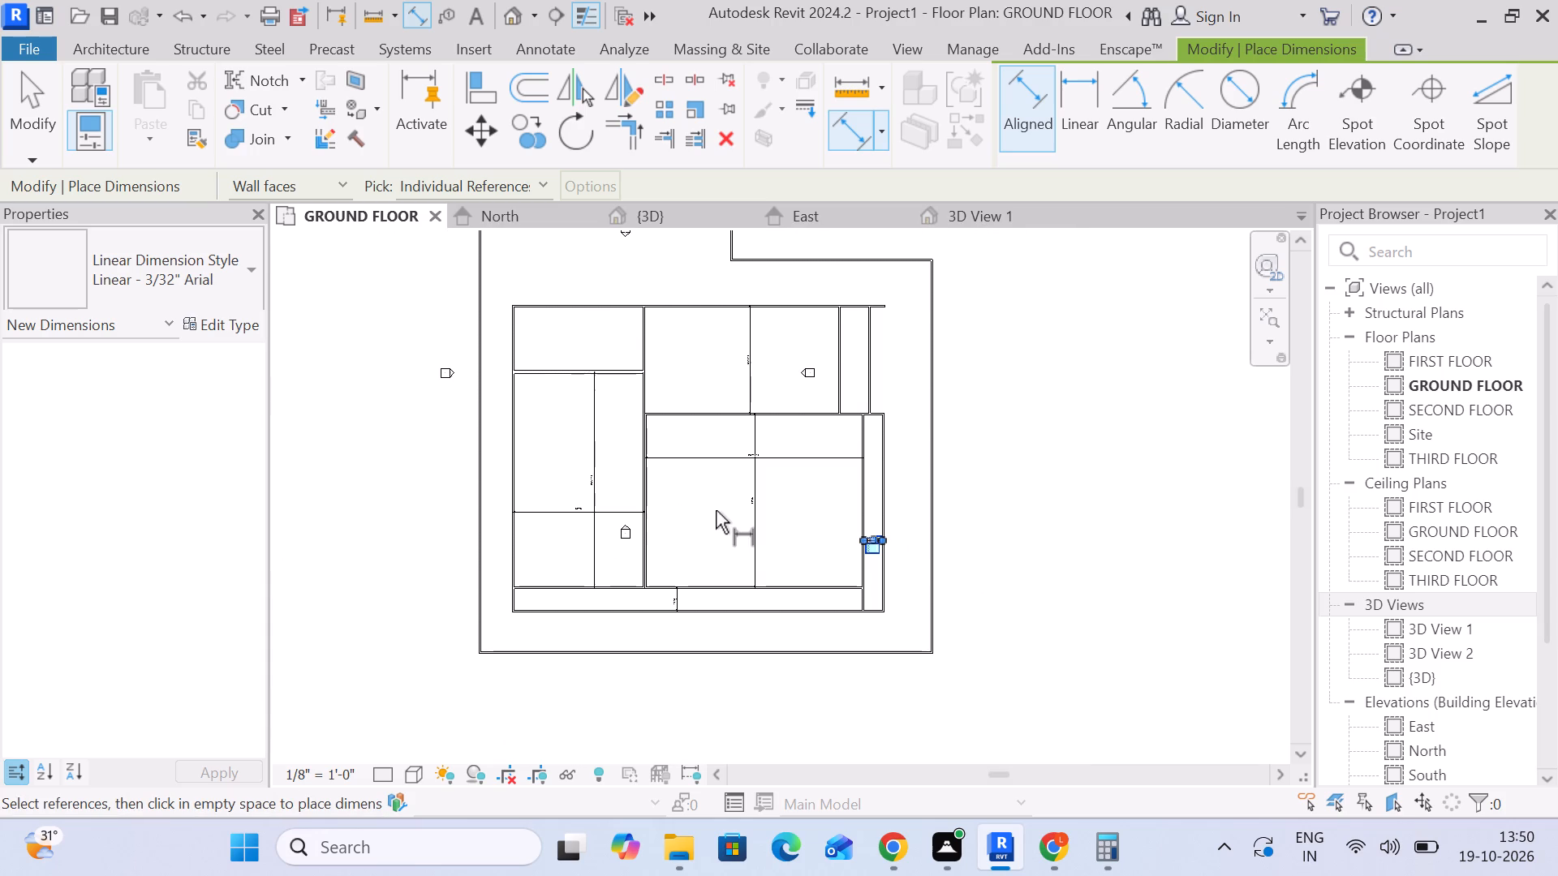
pyautogui.click(24, 105)
# Set the large southeast room's clear east-west width to 100' by moving its east wall.
pyautogui.scroll(4, 533, 440)
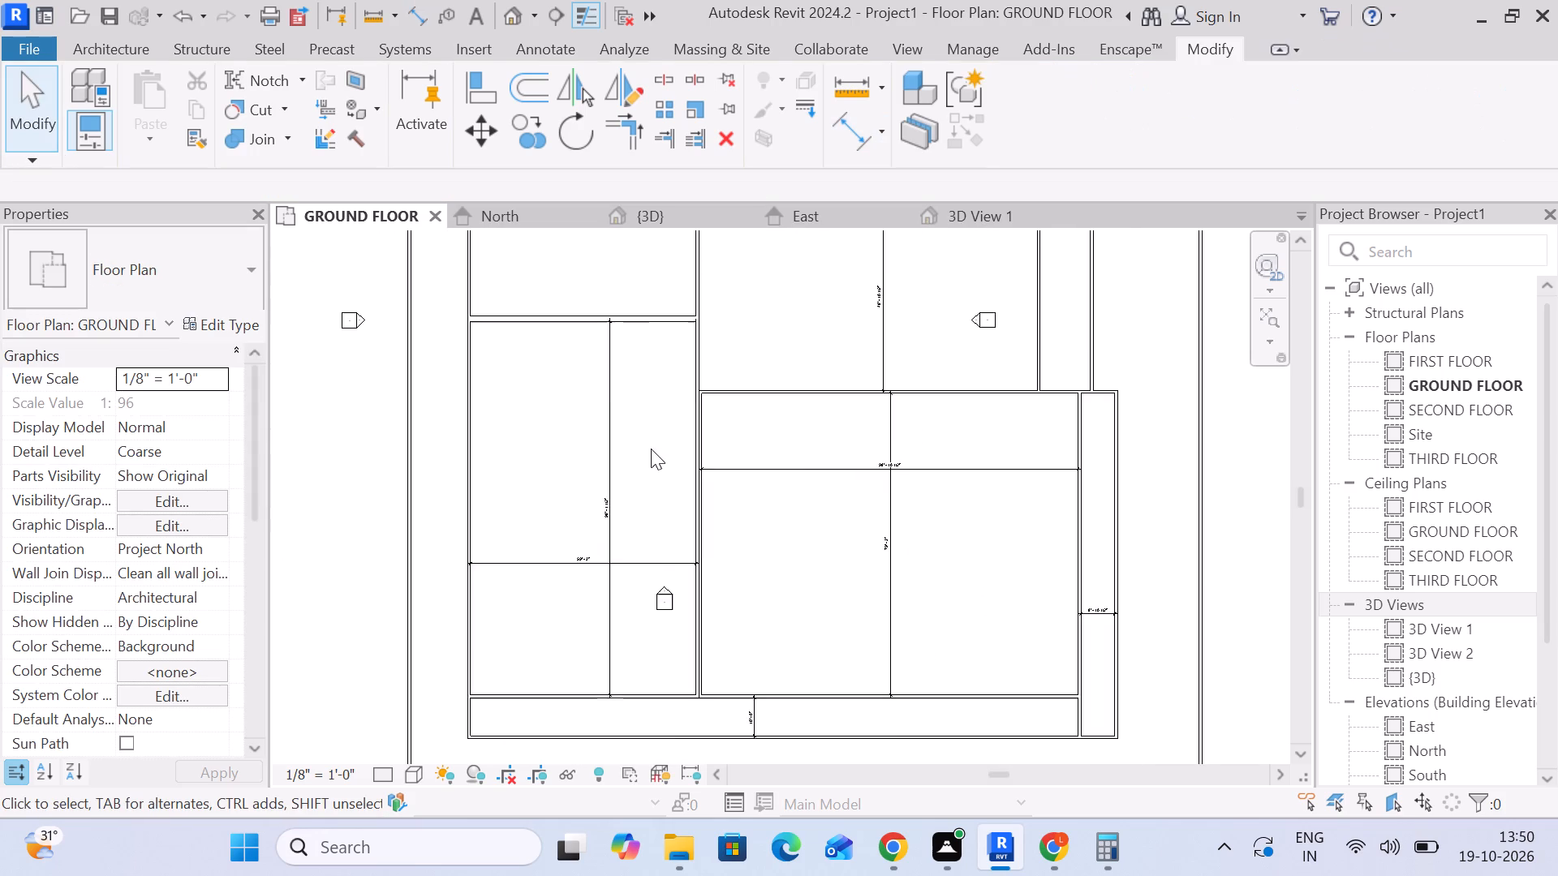
pyautogui.scroll(4, 857, 441)
pyautogui.moveTo(971, 499); pyautogui.dragTo(762, 393, button='middle')
pyautogui.scroll(3, 652, 359)
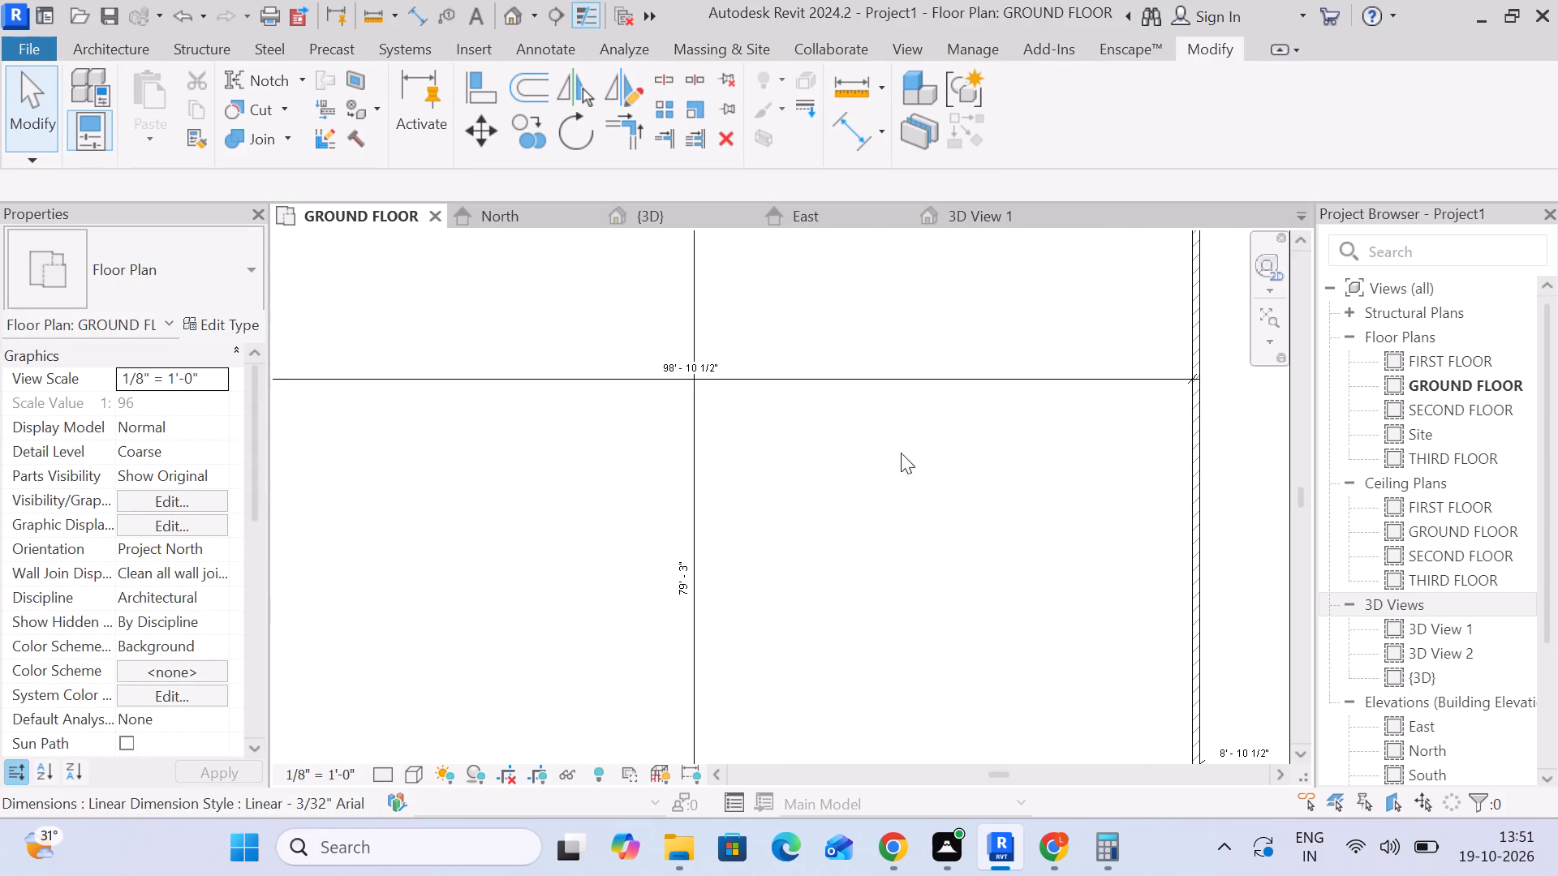
pyautogui.scroll(-4, 928, 459)
pyautogui.scroll(1, 990, 427)
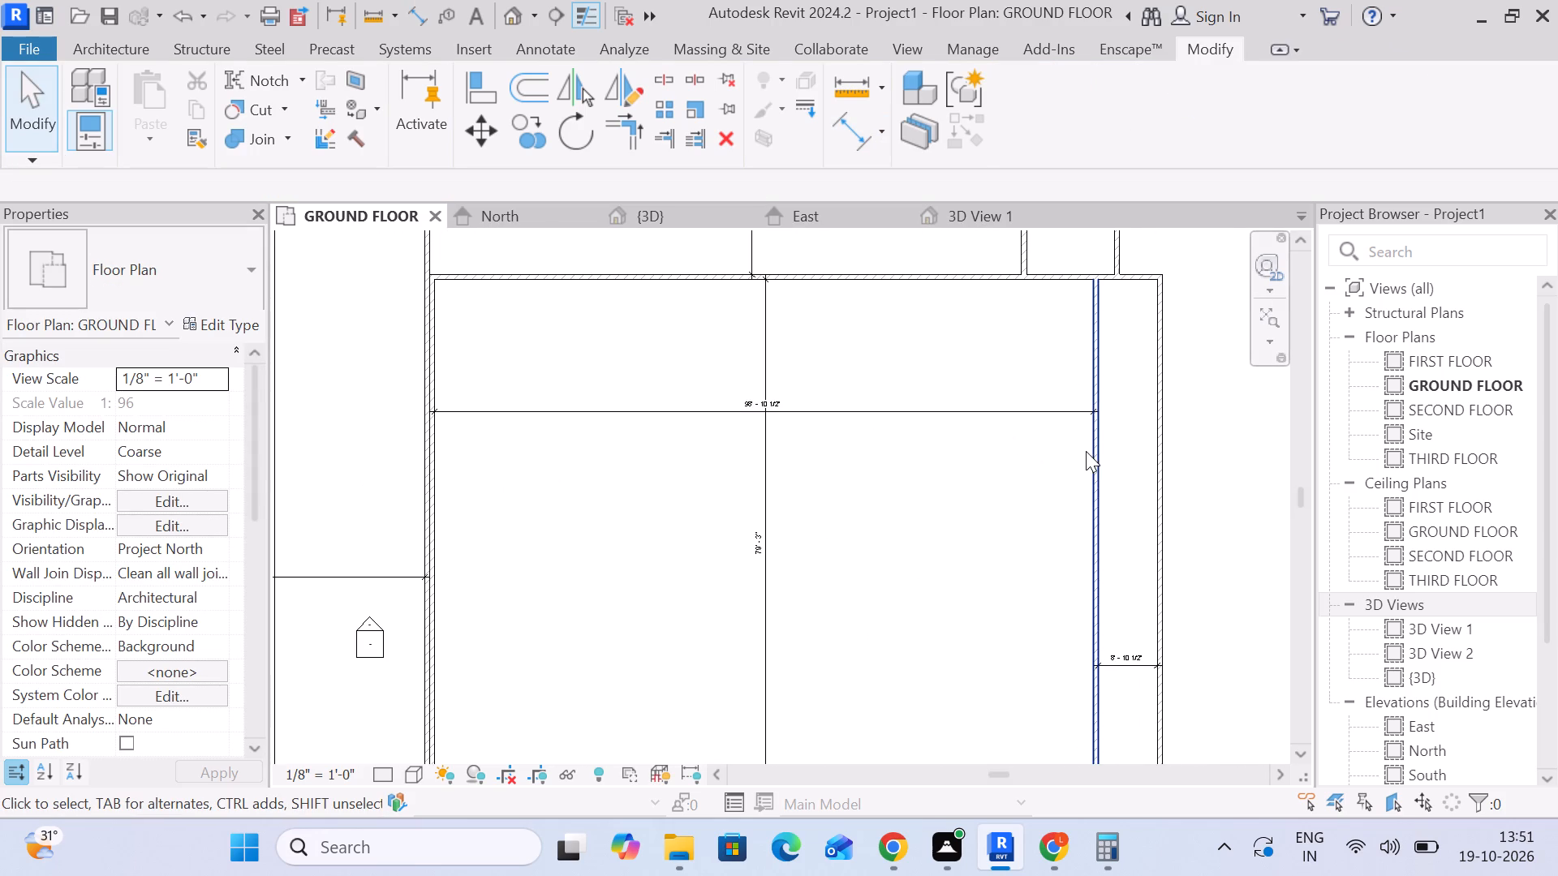
pyautogui.click(1091, 449)
pyautogui.scroll(3, 772, 373)
pyautogui.click(721, 417)
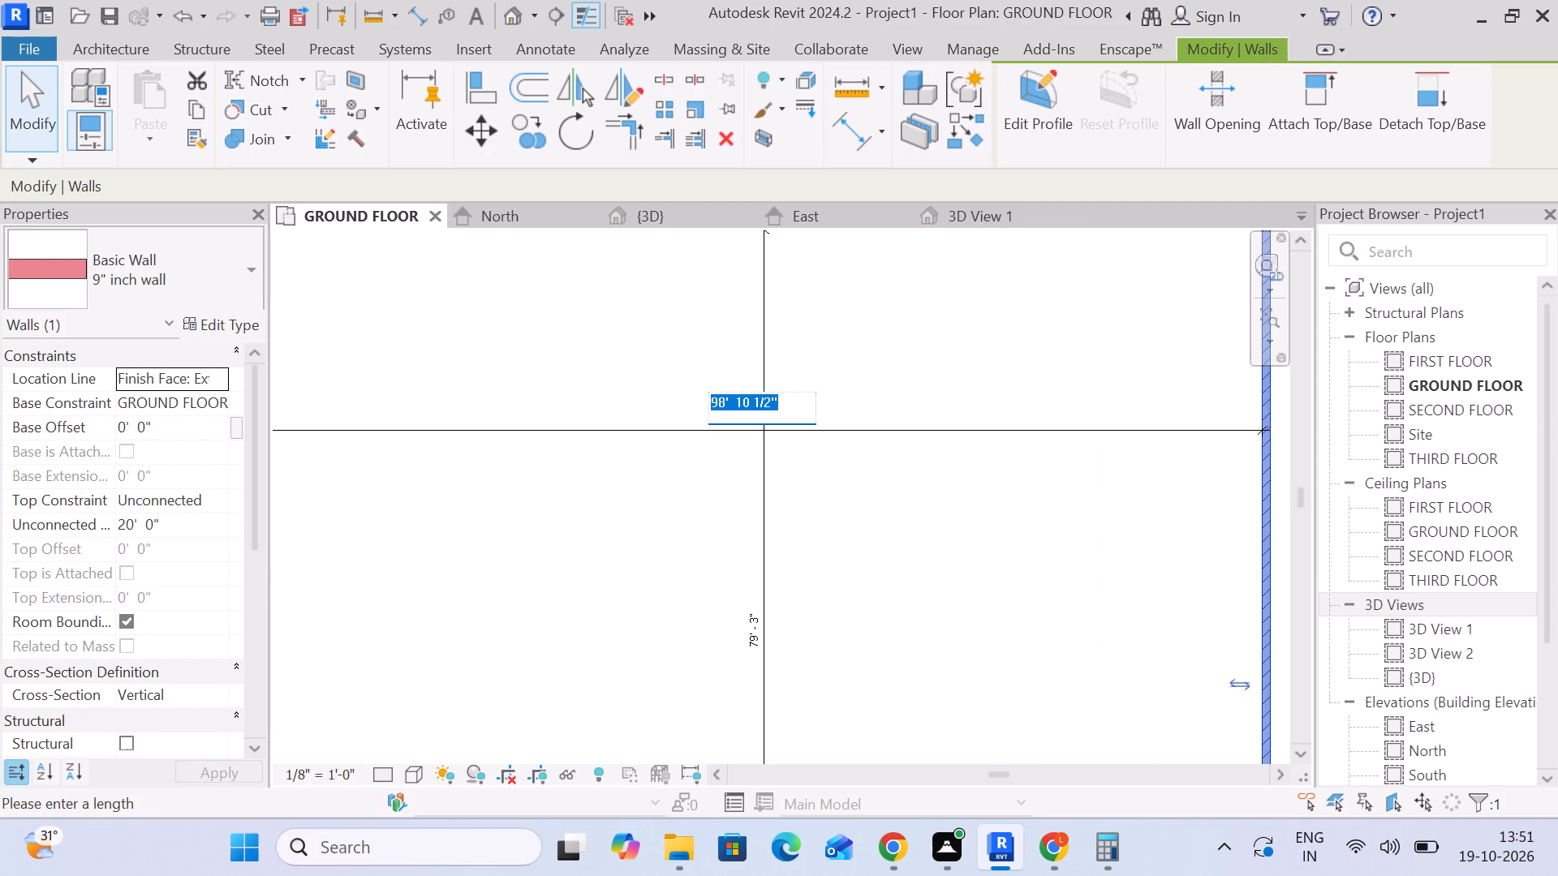
pyautogui.write("100'")
pyautogui.press('Return')
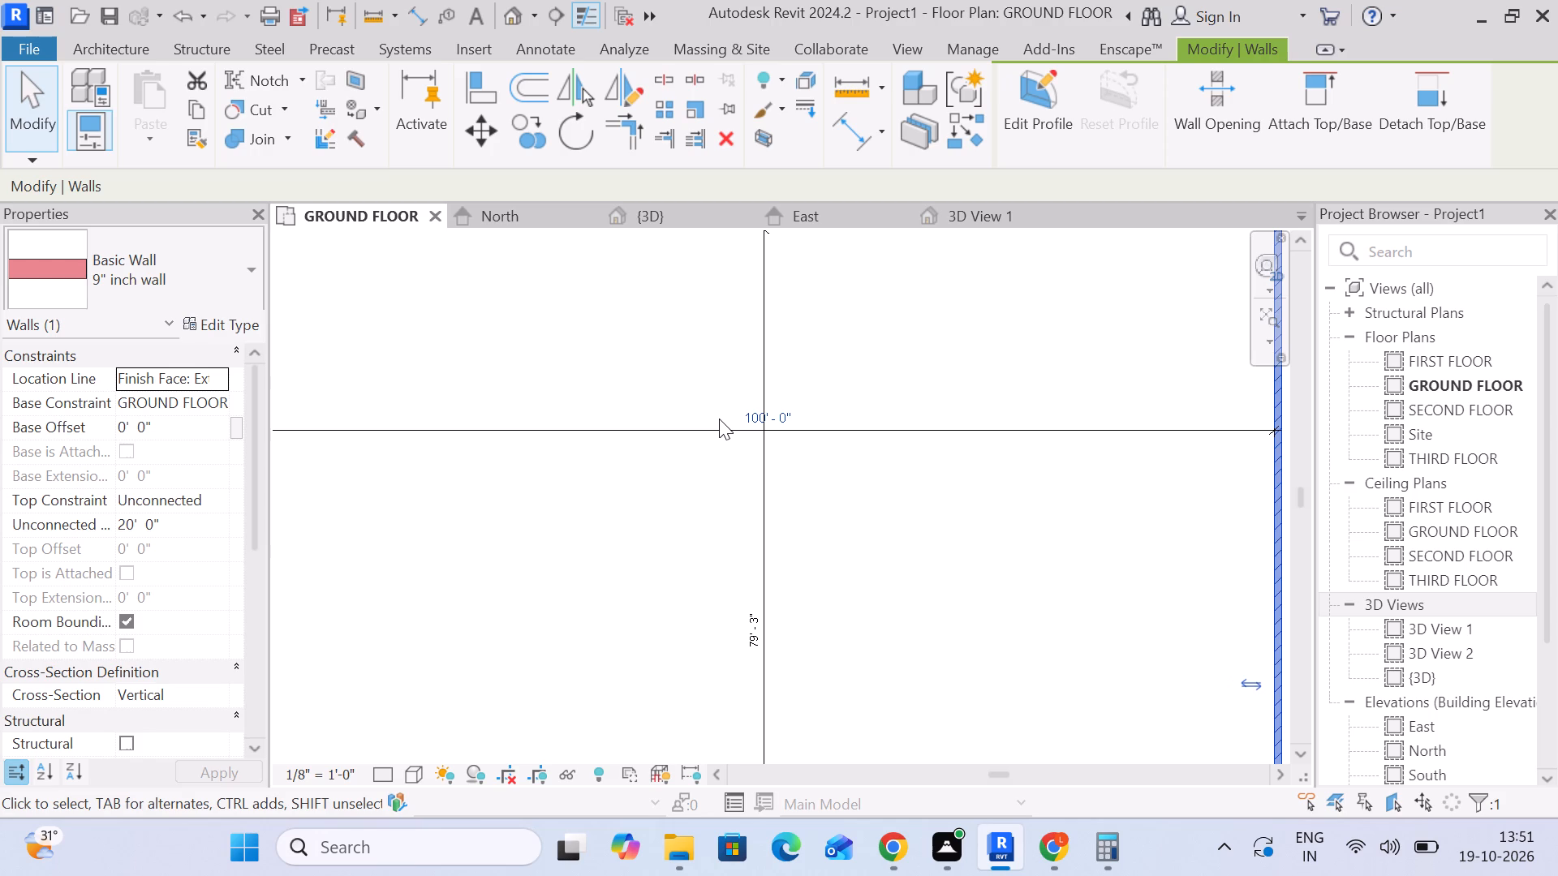
# Set the large southeast room's clear north-south length to 80' by moving its north wall.
pyautogui.scroll(-5, 712, 421)
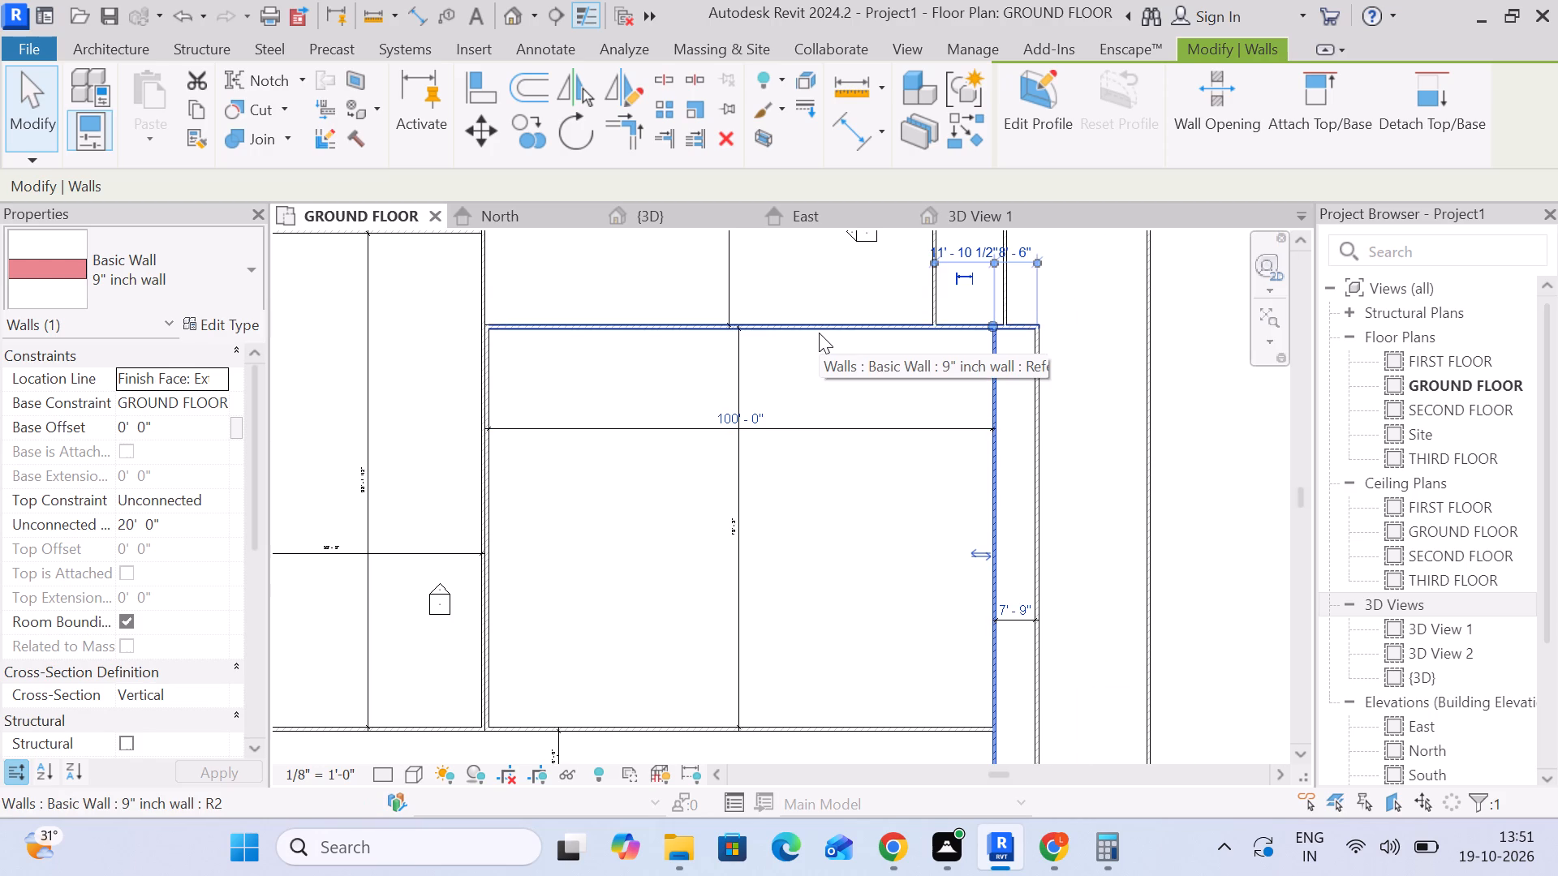
pyautogui.scroll(-3, 819, 333)
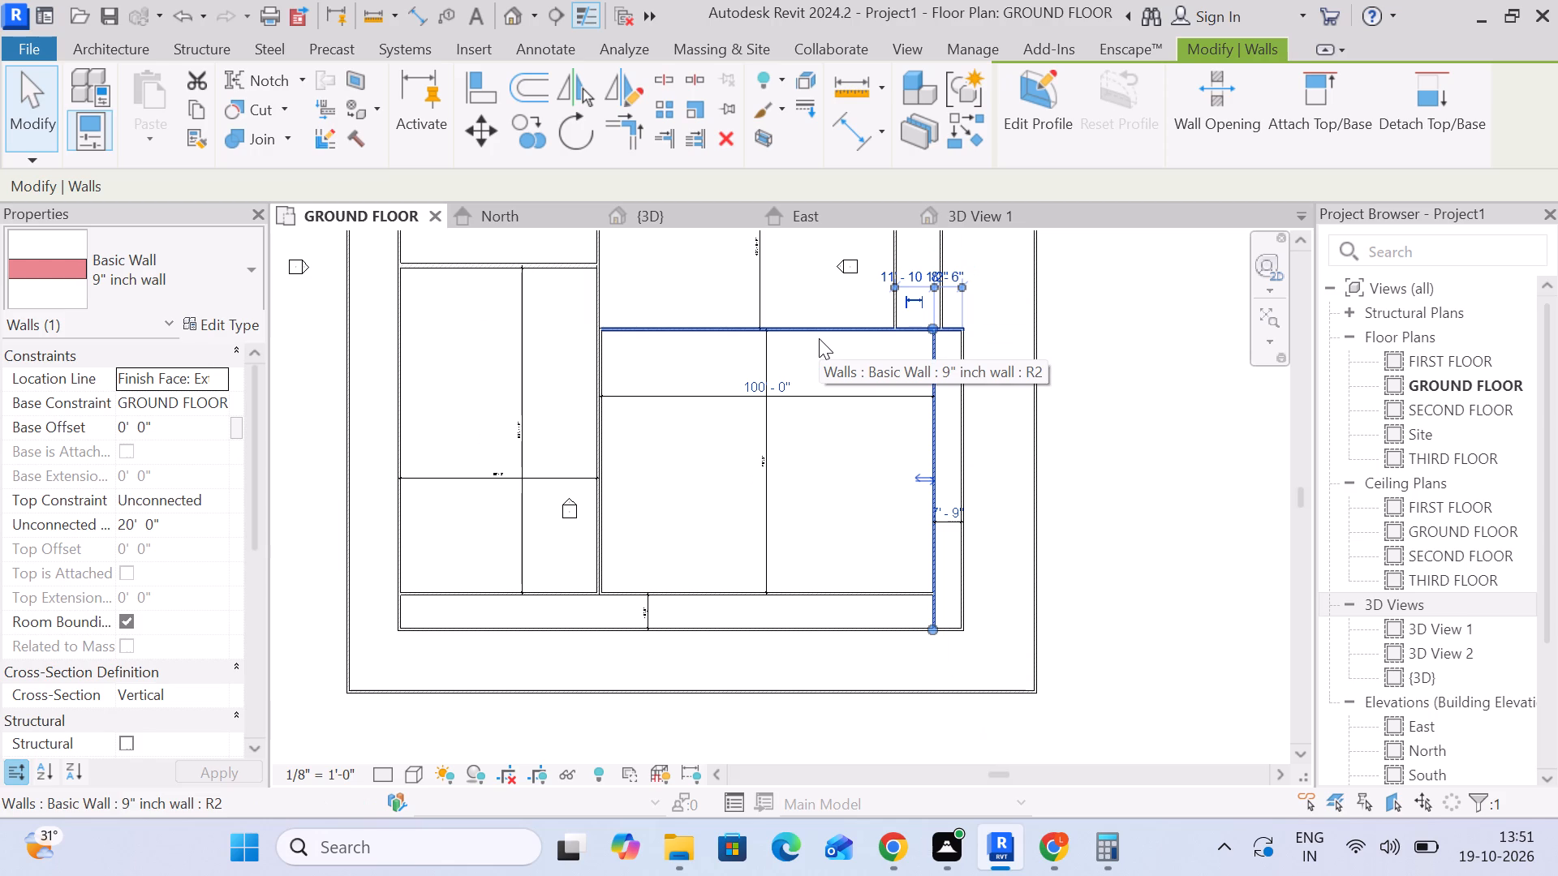
pyautogui.click(819, 338)
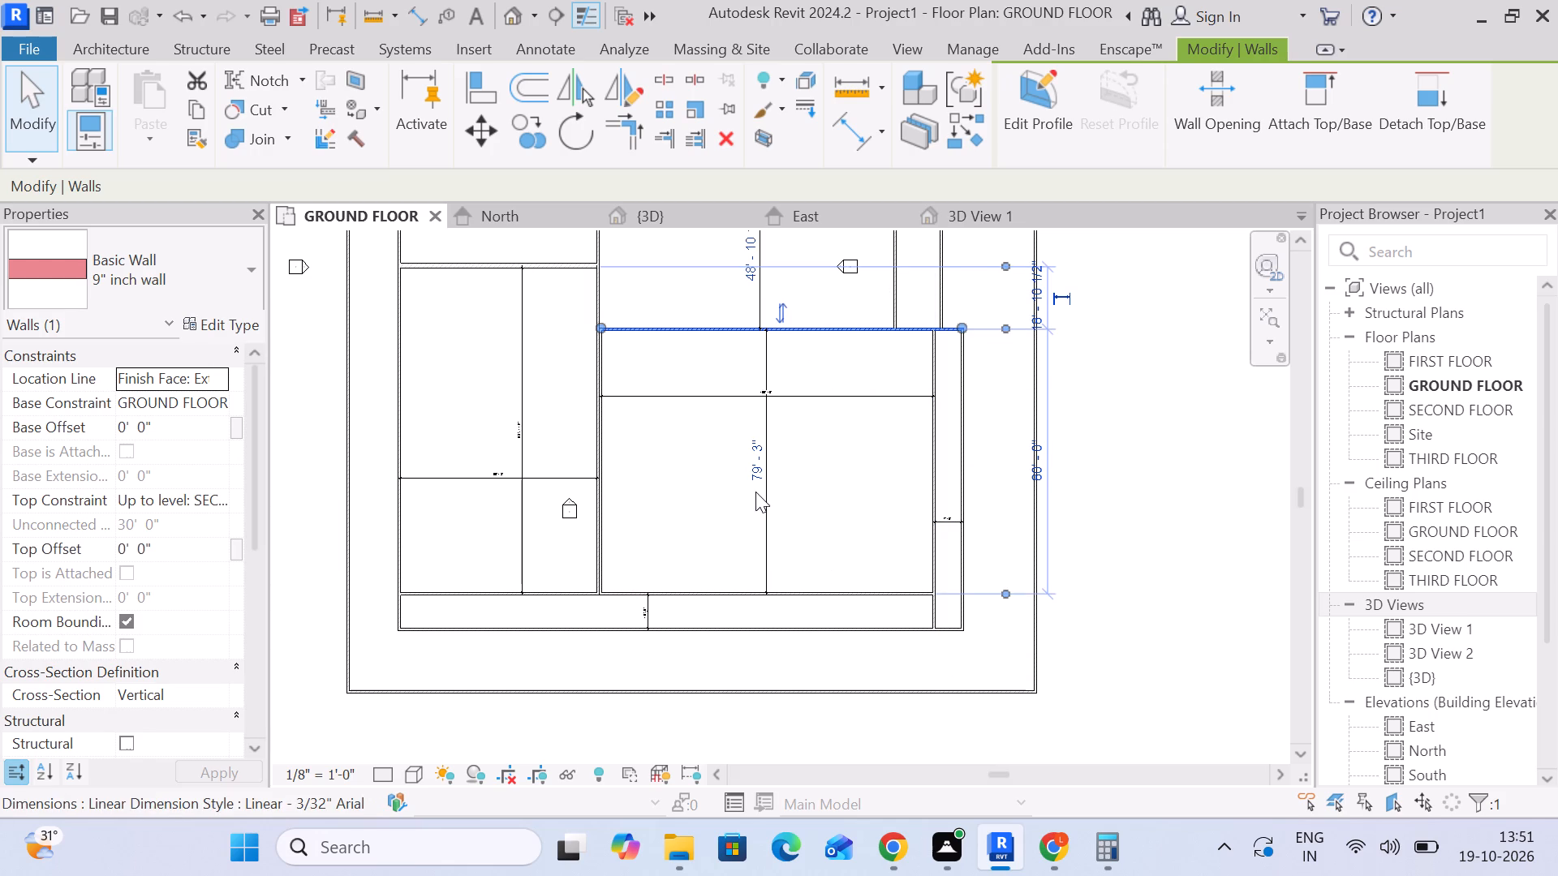
pyautogui.click(753, 479)
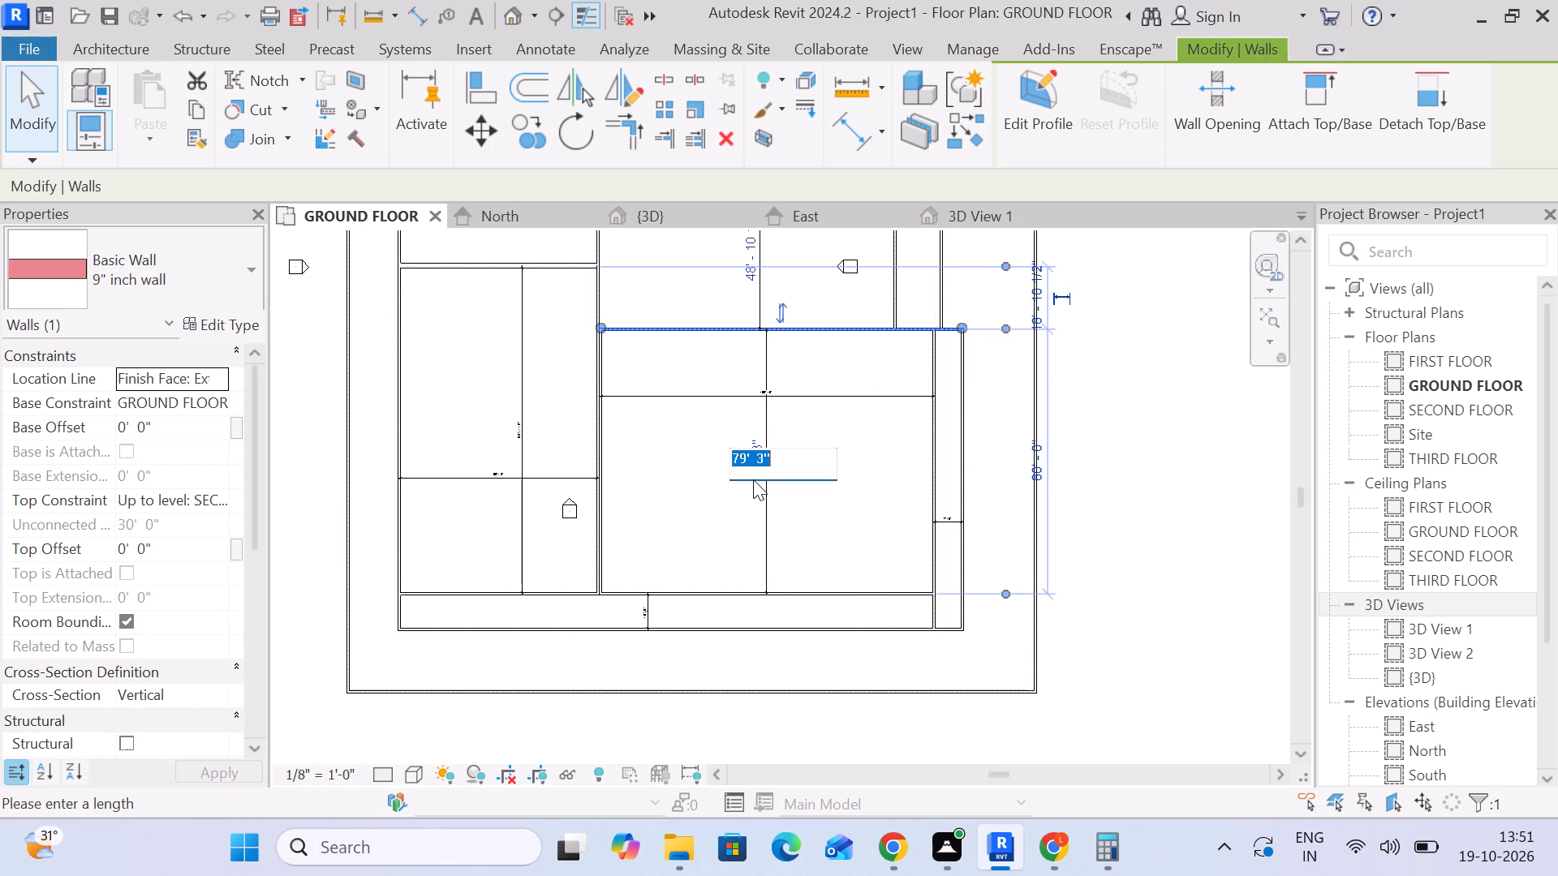
pyautogui.write("80'")
pyautogui.press('Return')
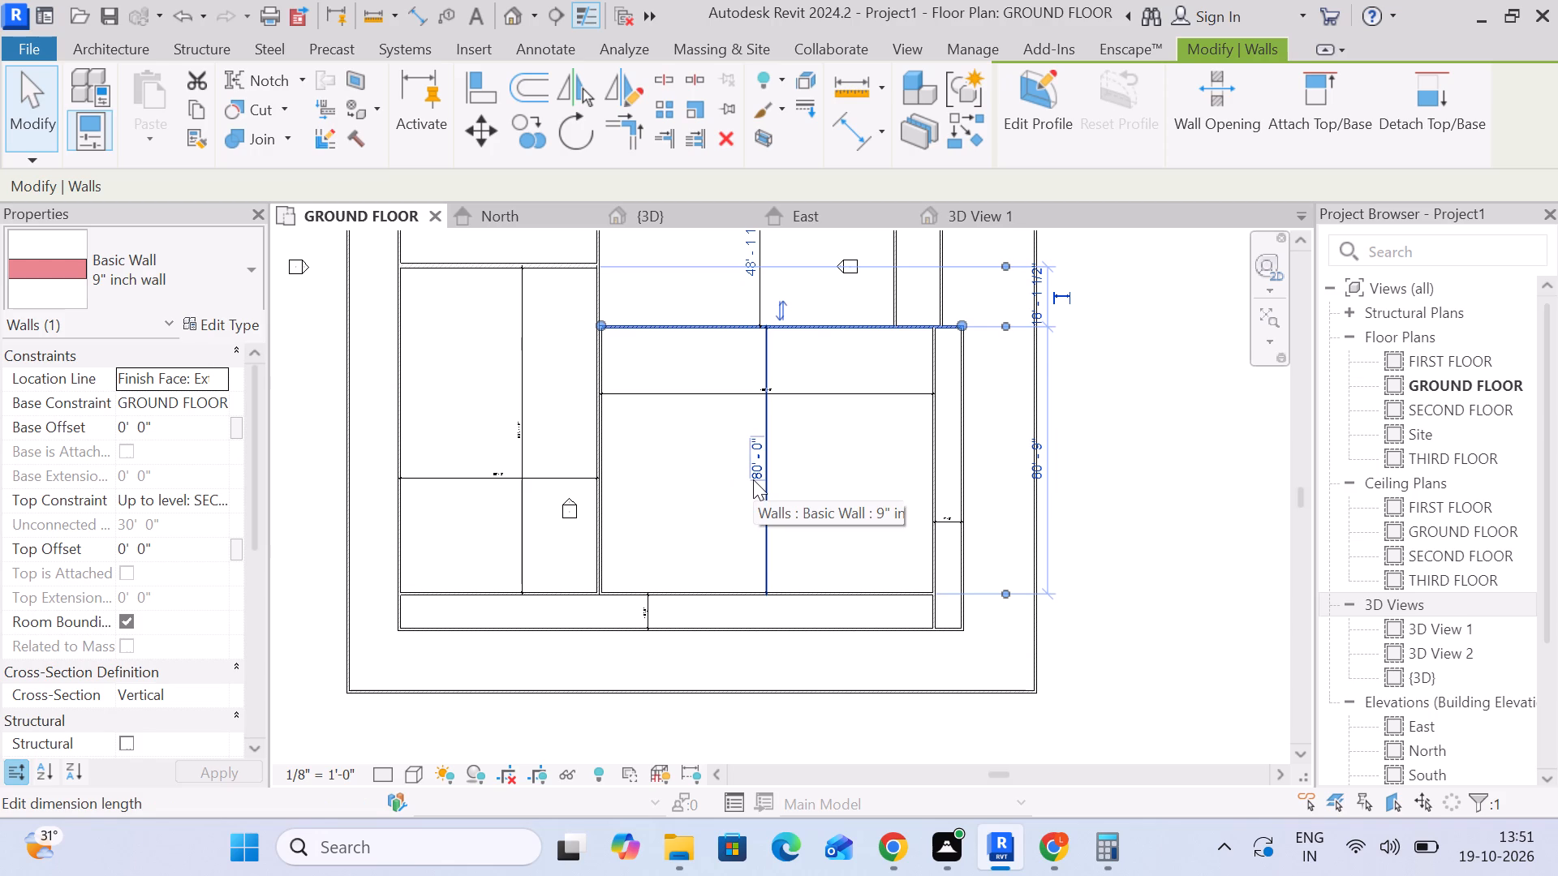
pyautogui.click(1156, 464)
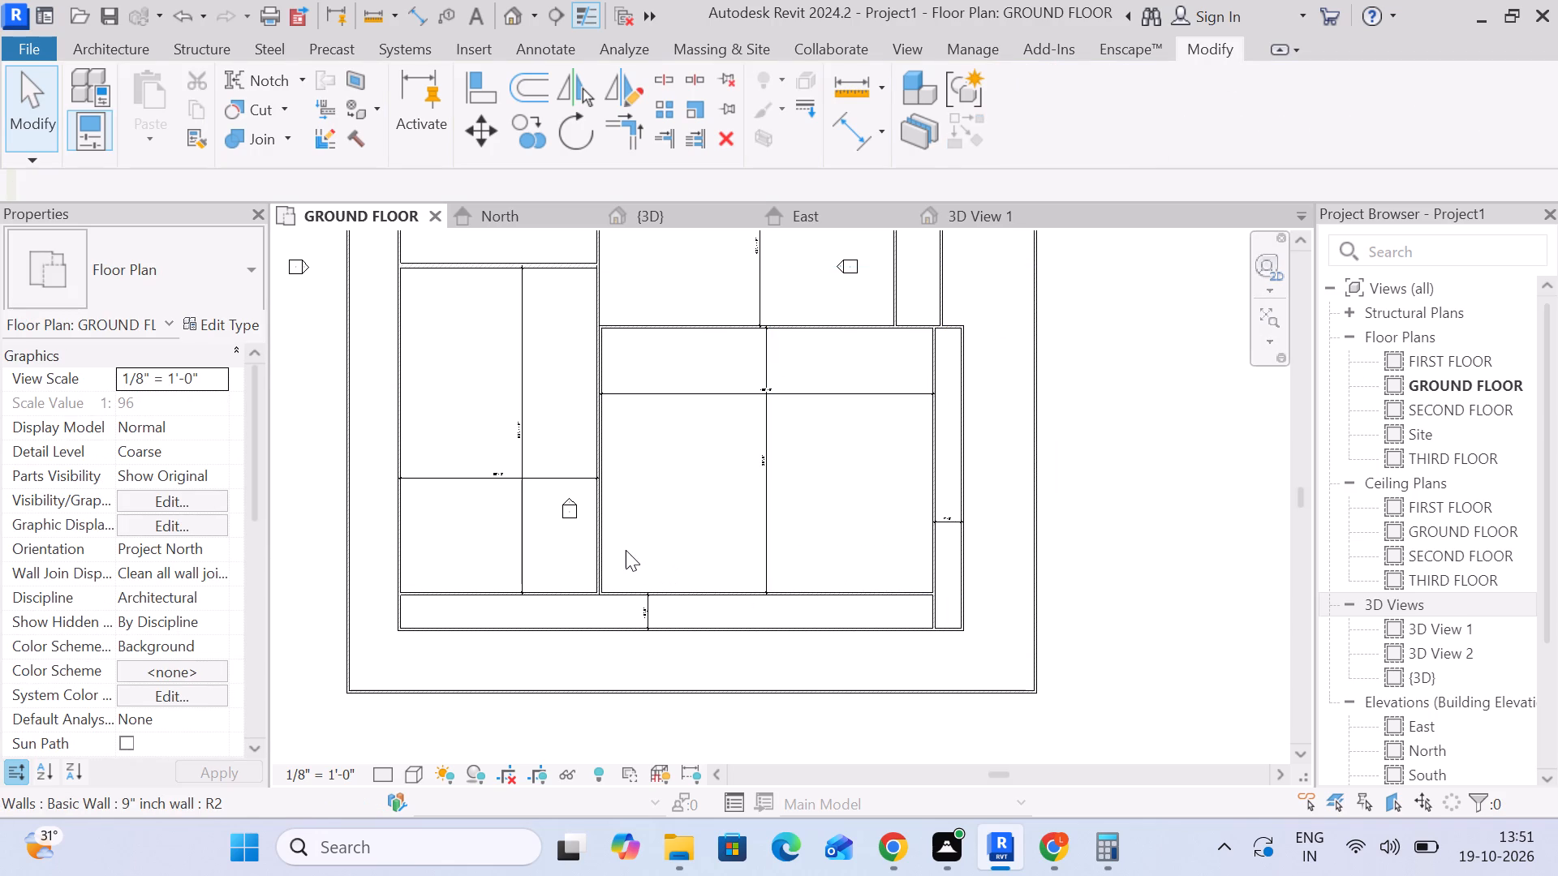
# Set the southwest room's clear north-south length to 110' by moving the dimensioned wall at its north end.
pyautogui.scroll(2, 626, 550)
pyautogui.scroll(-2, 626, 550)
pyautogui.scroll(3, 499, 303)
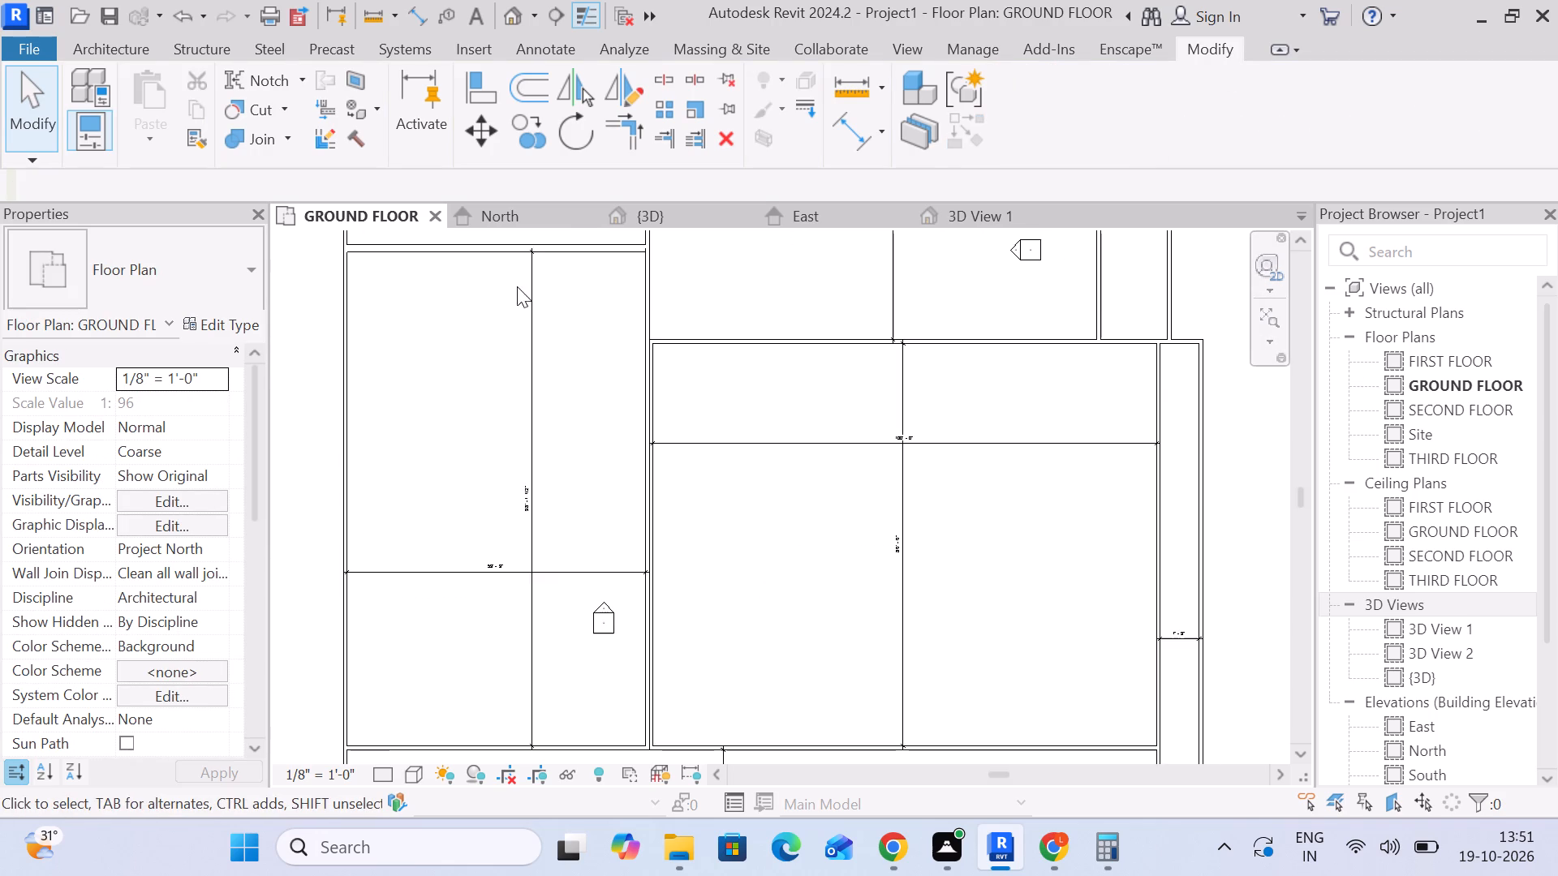
pyautogui.moveTo(576, 548); pyautogui.dragTo(605, 560, button='middle')
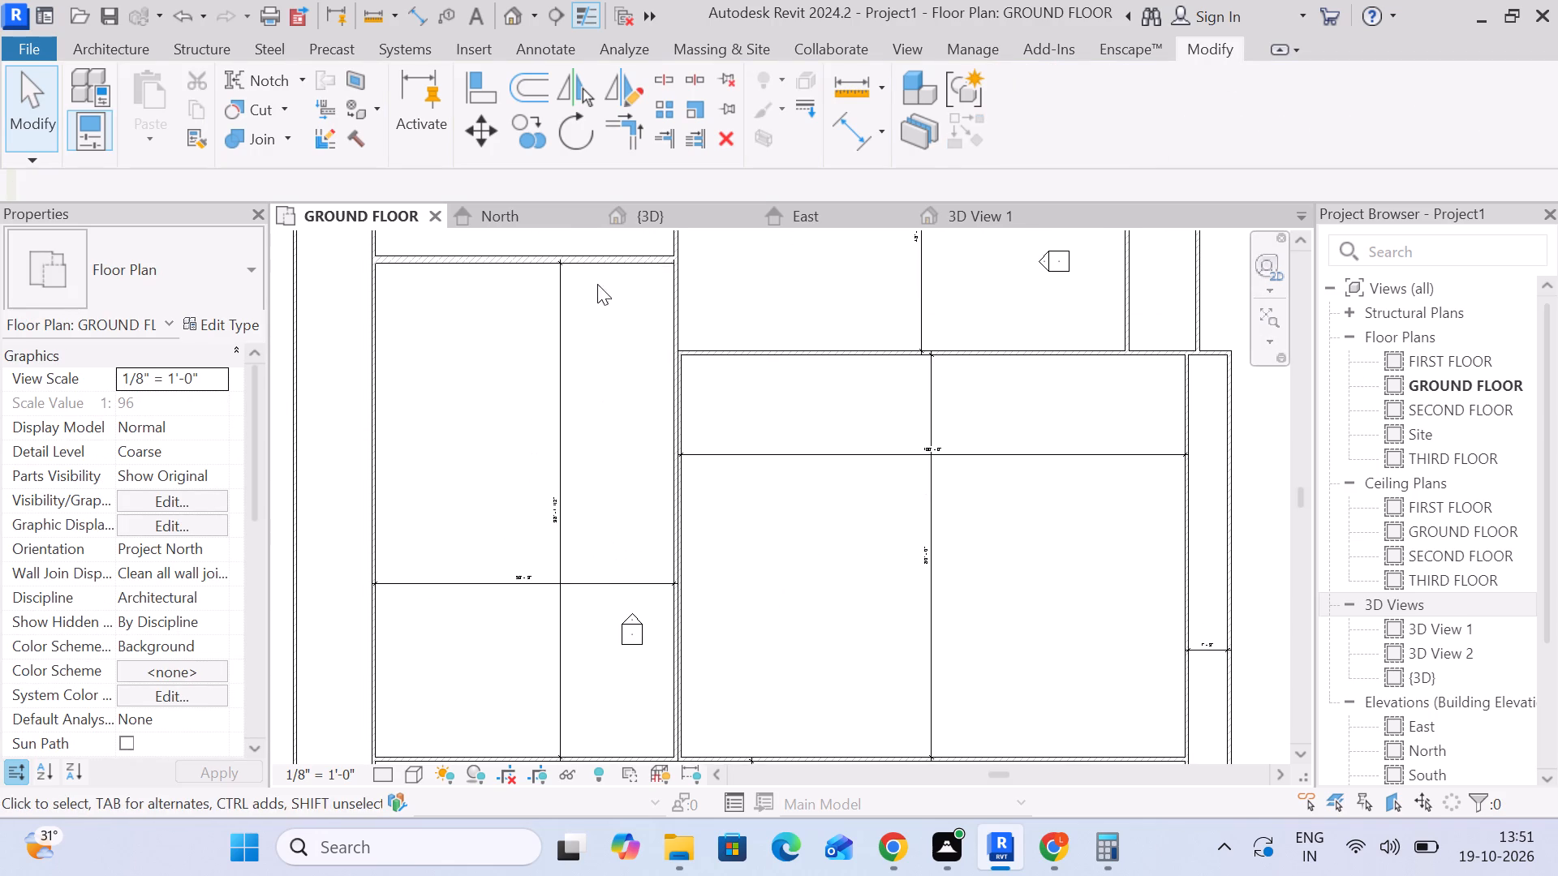
pyautogui.click(596, 263)
pyautogui.scroll(3, 579, 273)
pyautogui.click(614, 341)
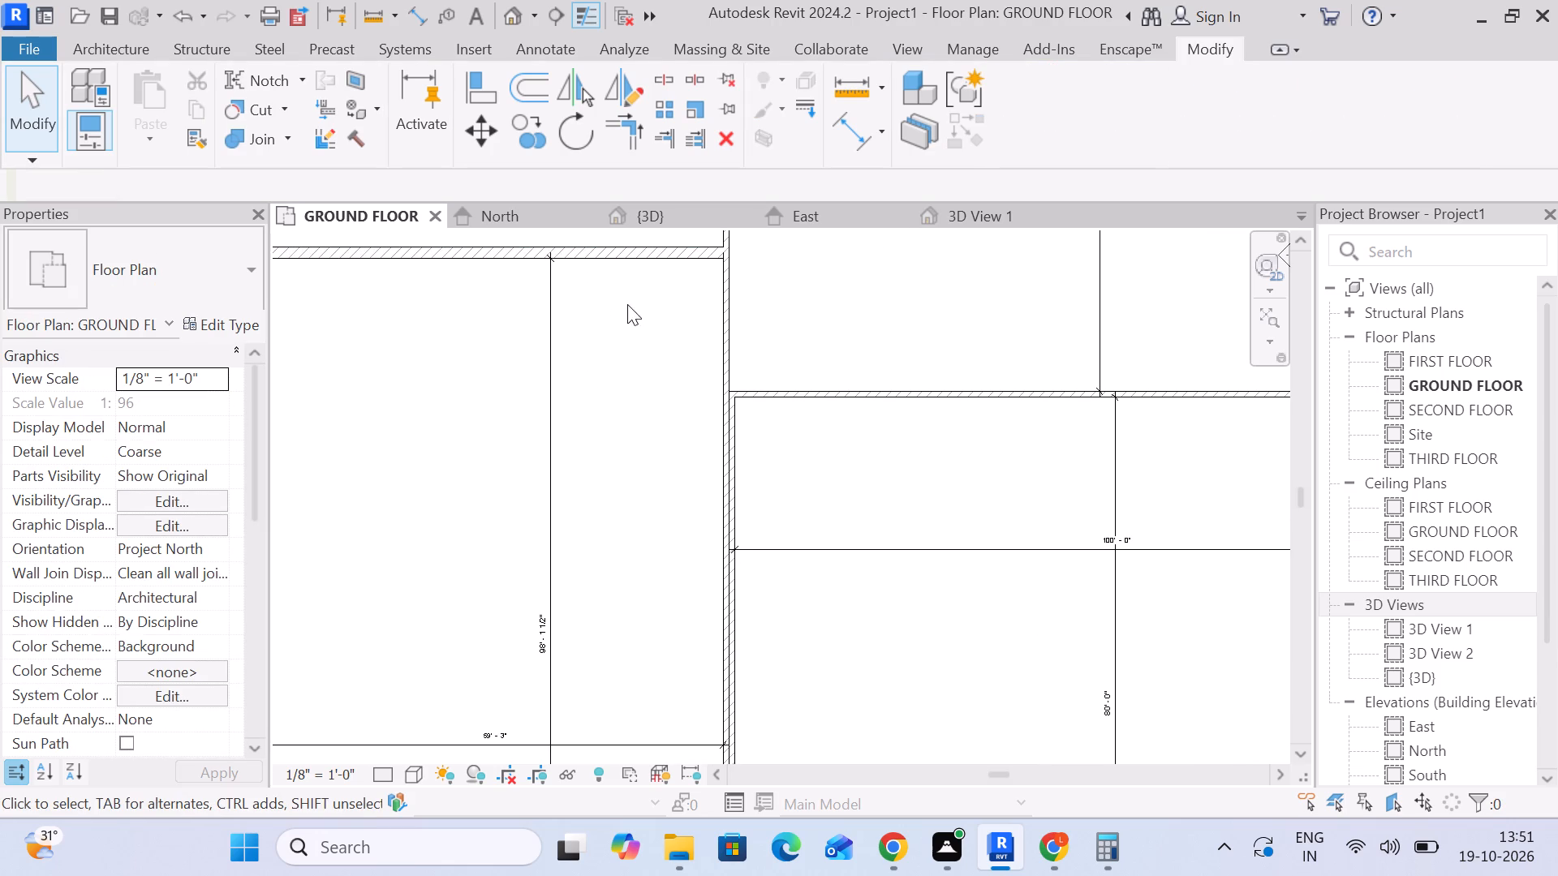
pyautogui.click(621, 258)
pyautogui.moveTo(906, 305); pyautogui.dragTo(961, 449, button='middle')
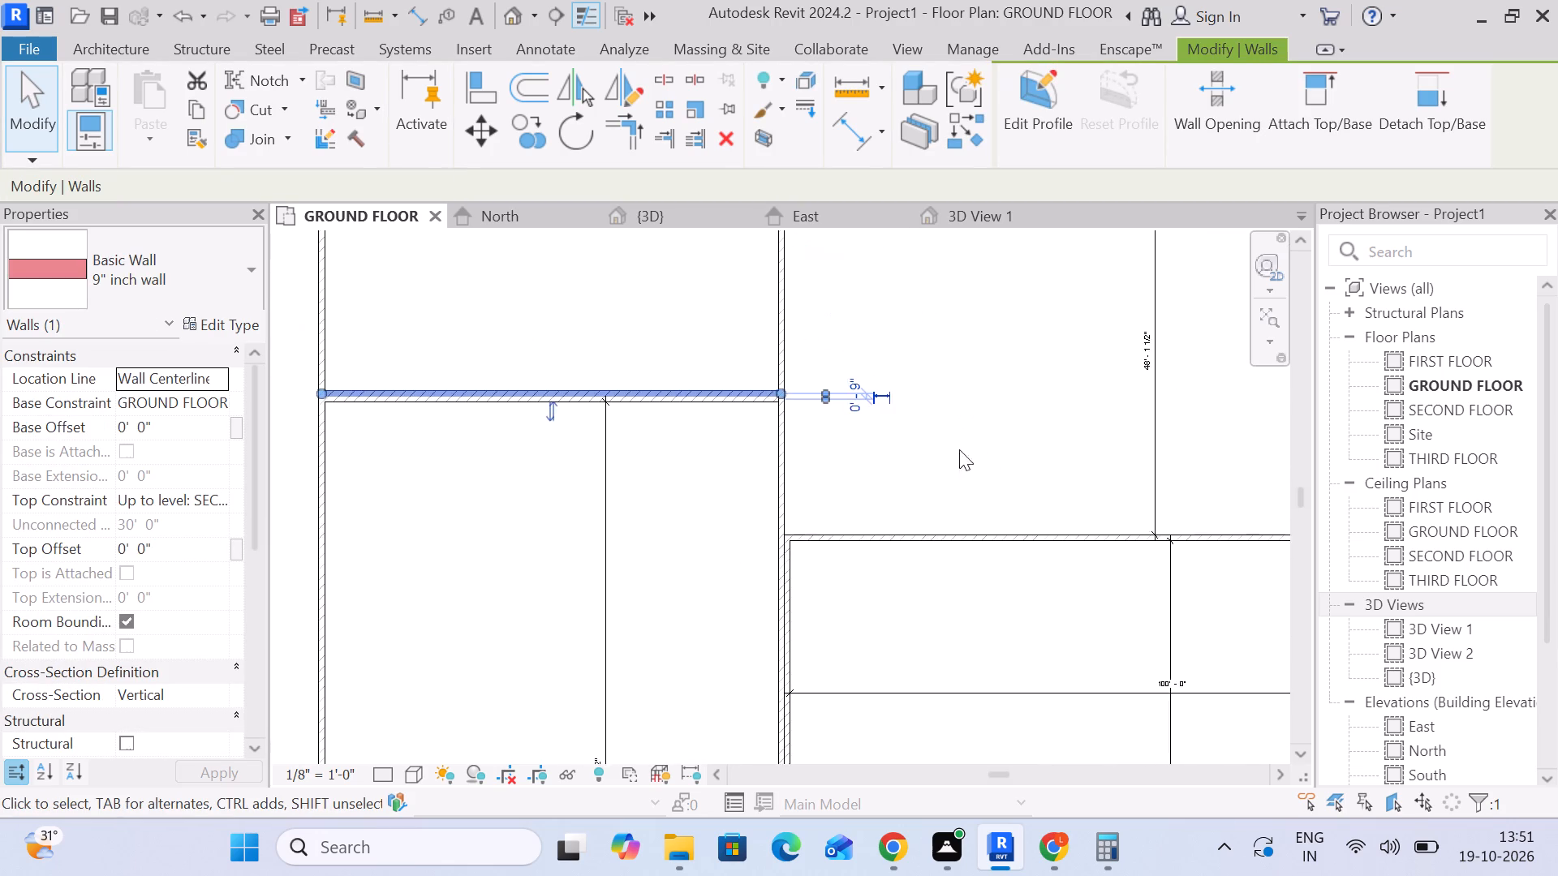
pyautogui.scroll(3, 699, 424)
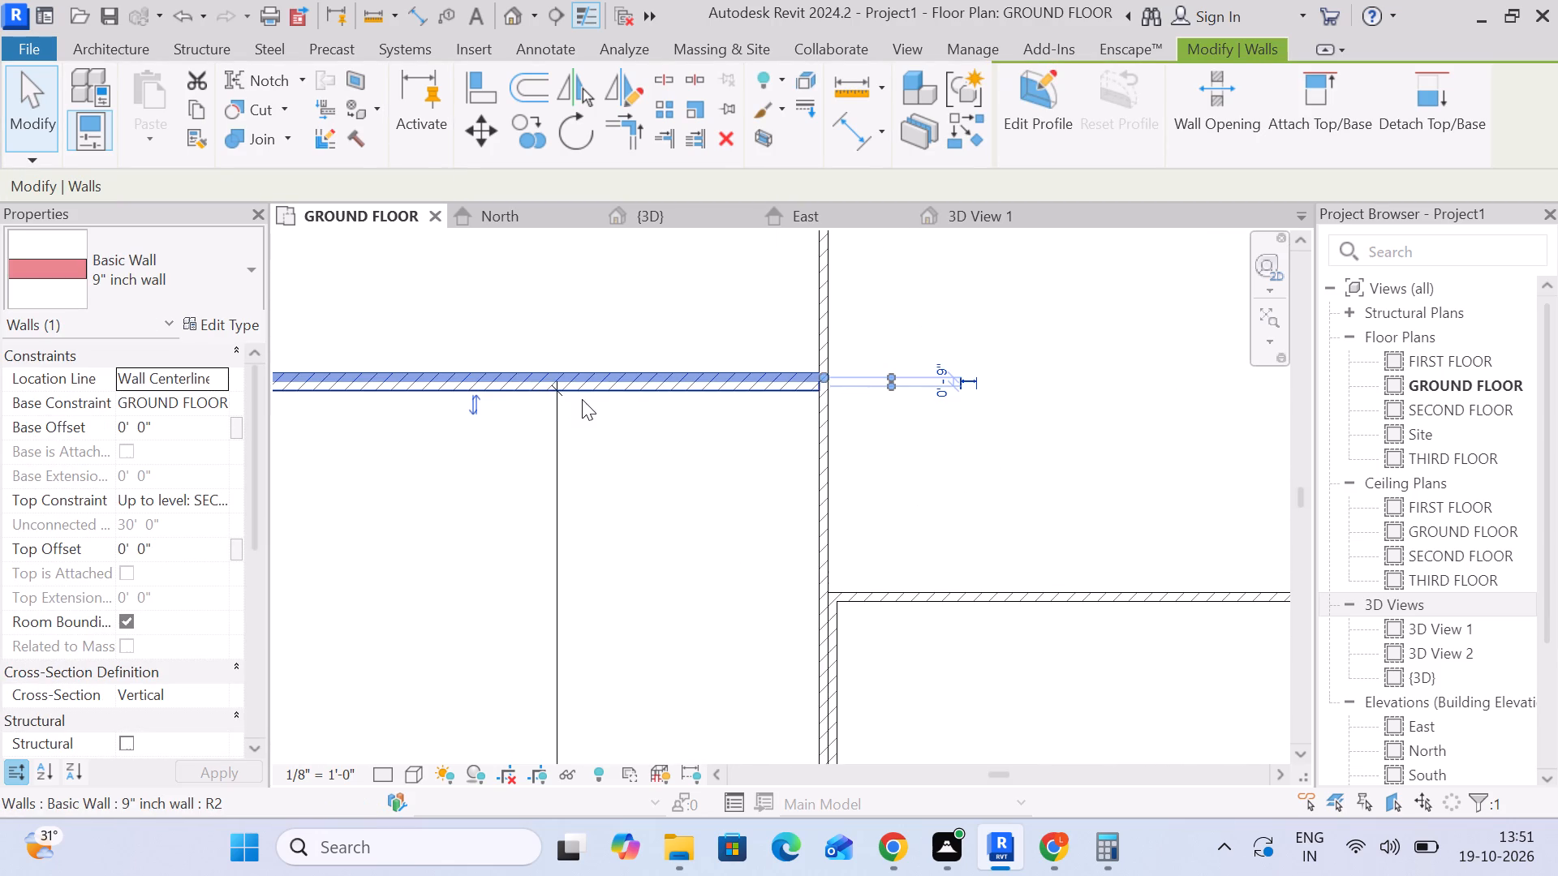
pyautogui.click(587, 395)
pyautogui.scroll(-3, 587, 397)
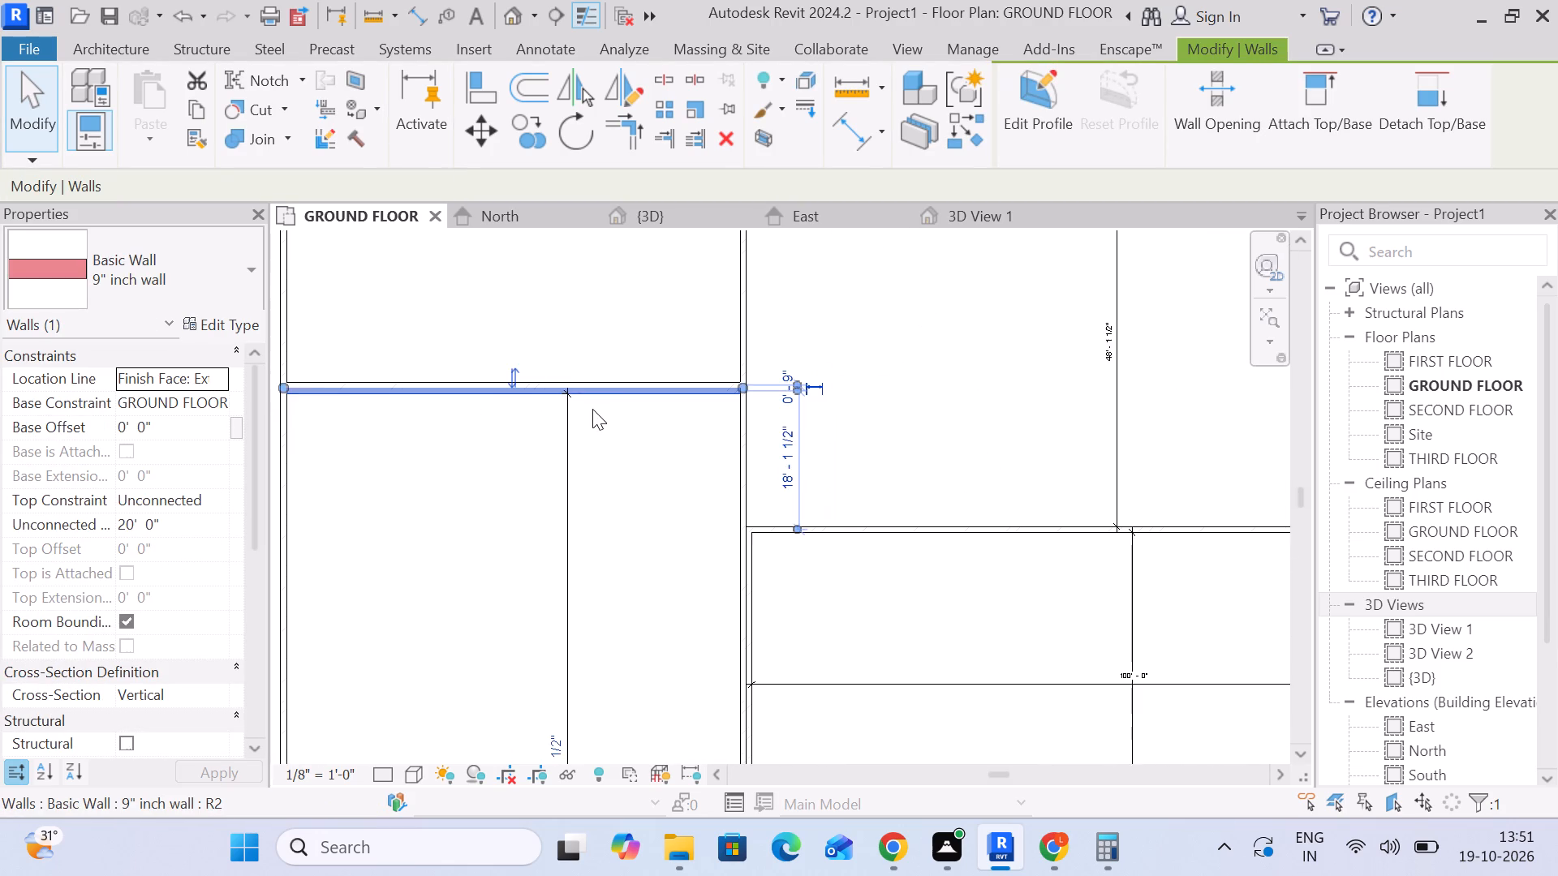
pyautogui.moveTo(592, 409); pyautogui.dragTo(595, 361, button='middle')
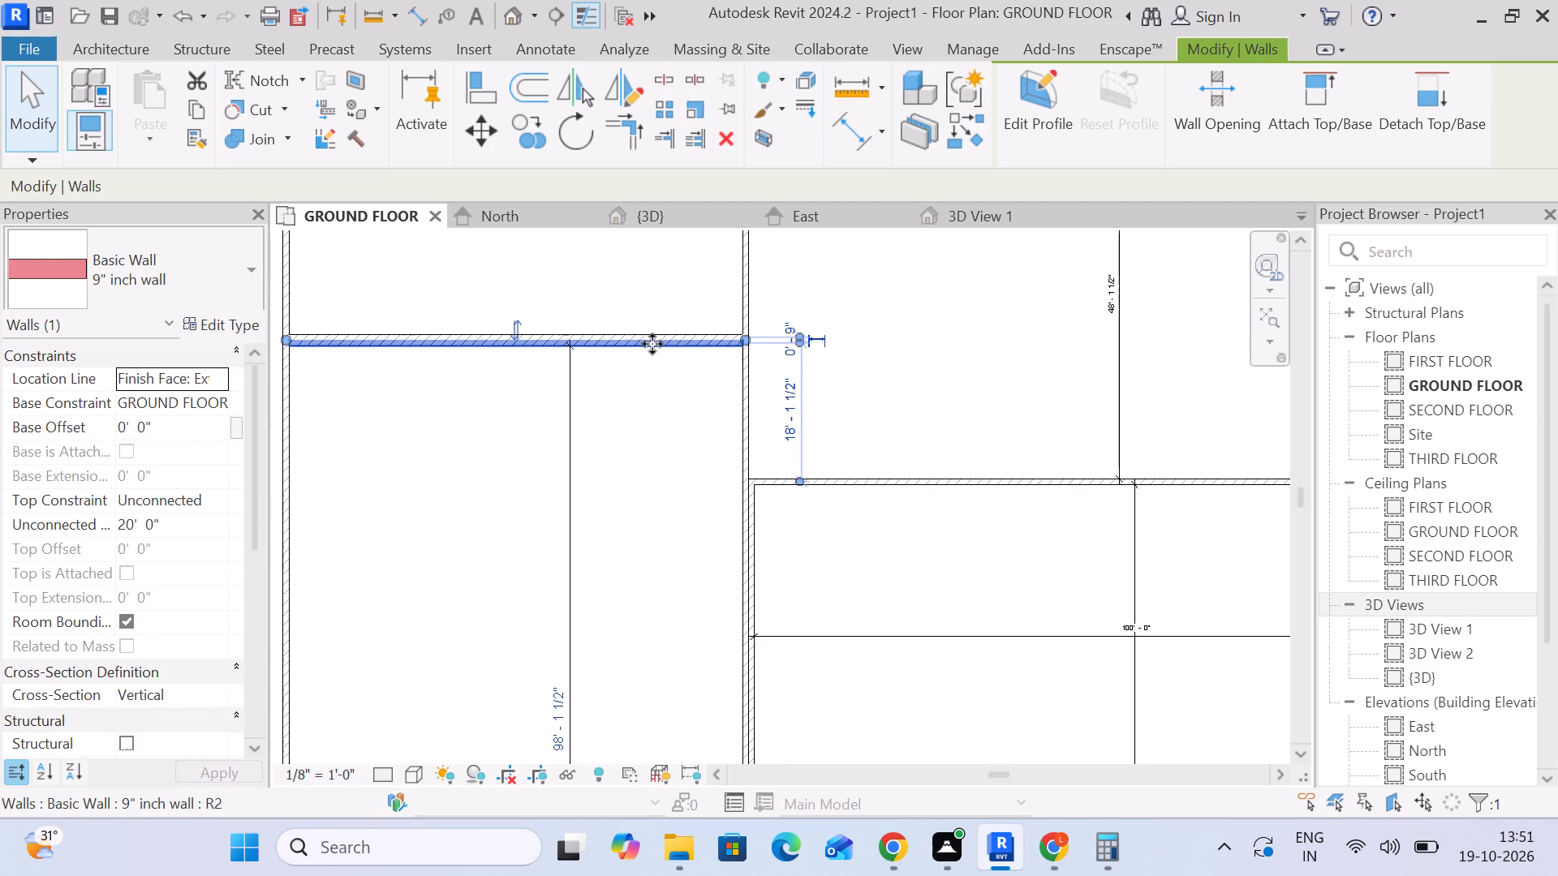
pyautogui.scroll(-4, 654, 337)
pyautogui.moveTo(659, 444); pyautogui.dragTo(633, 309, button='middle')
pyautogui.scroll(-2, 633, 309)
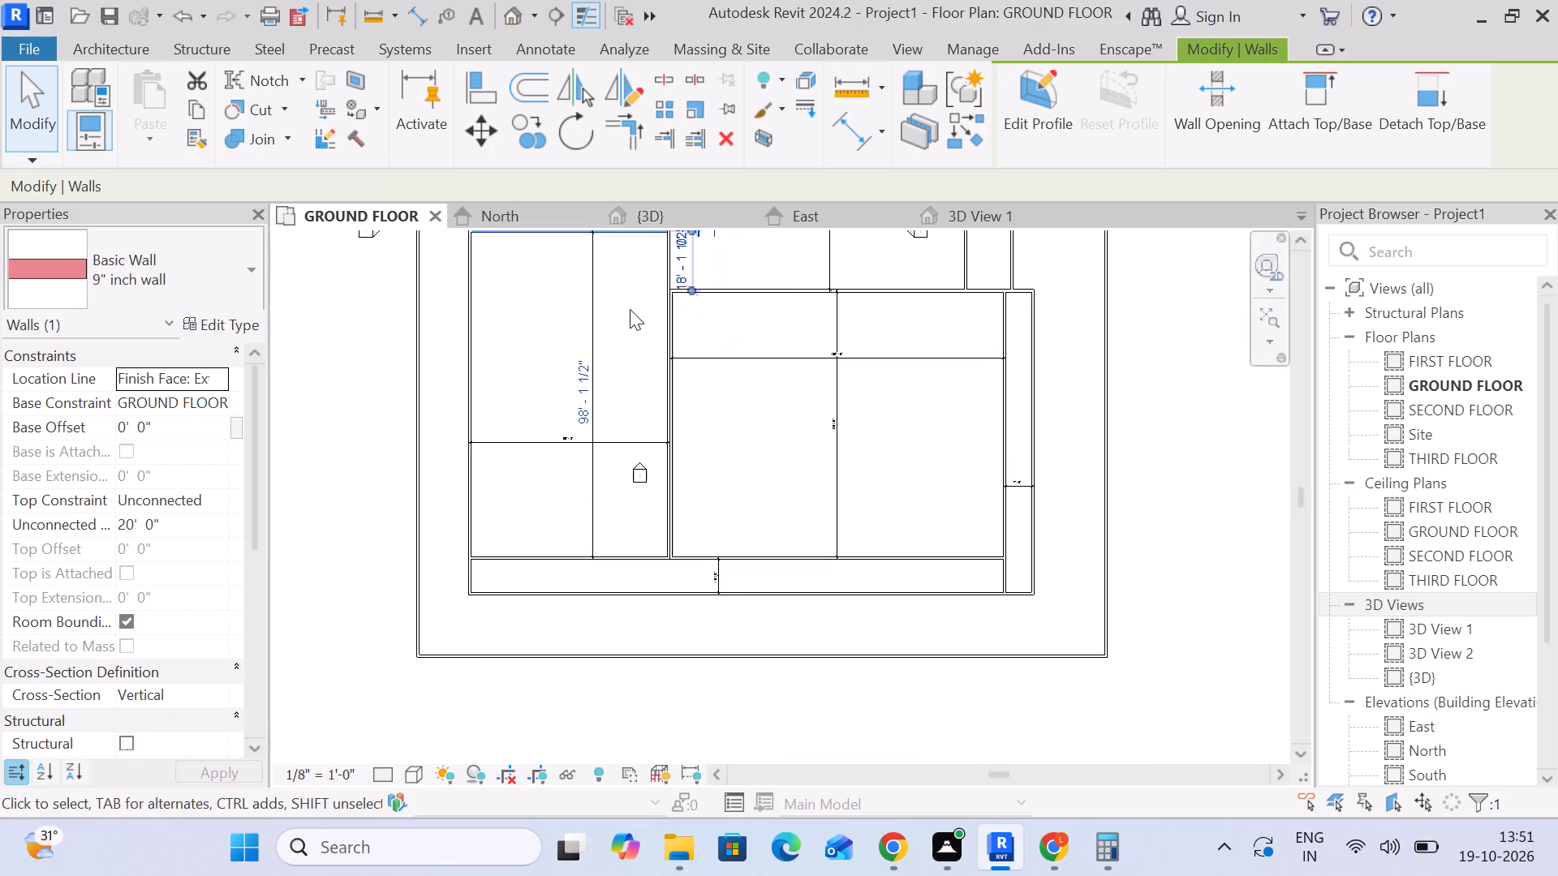
pyautogui.moveTo(630, 313); pyautogui.dragTo(615, 363, button='middle')
pyautogui.scroll(2, 615, 363)
pyautogui.scroll(3, 580, 305)
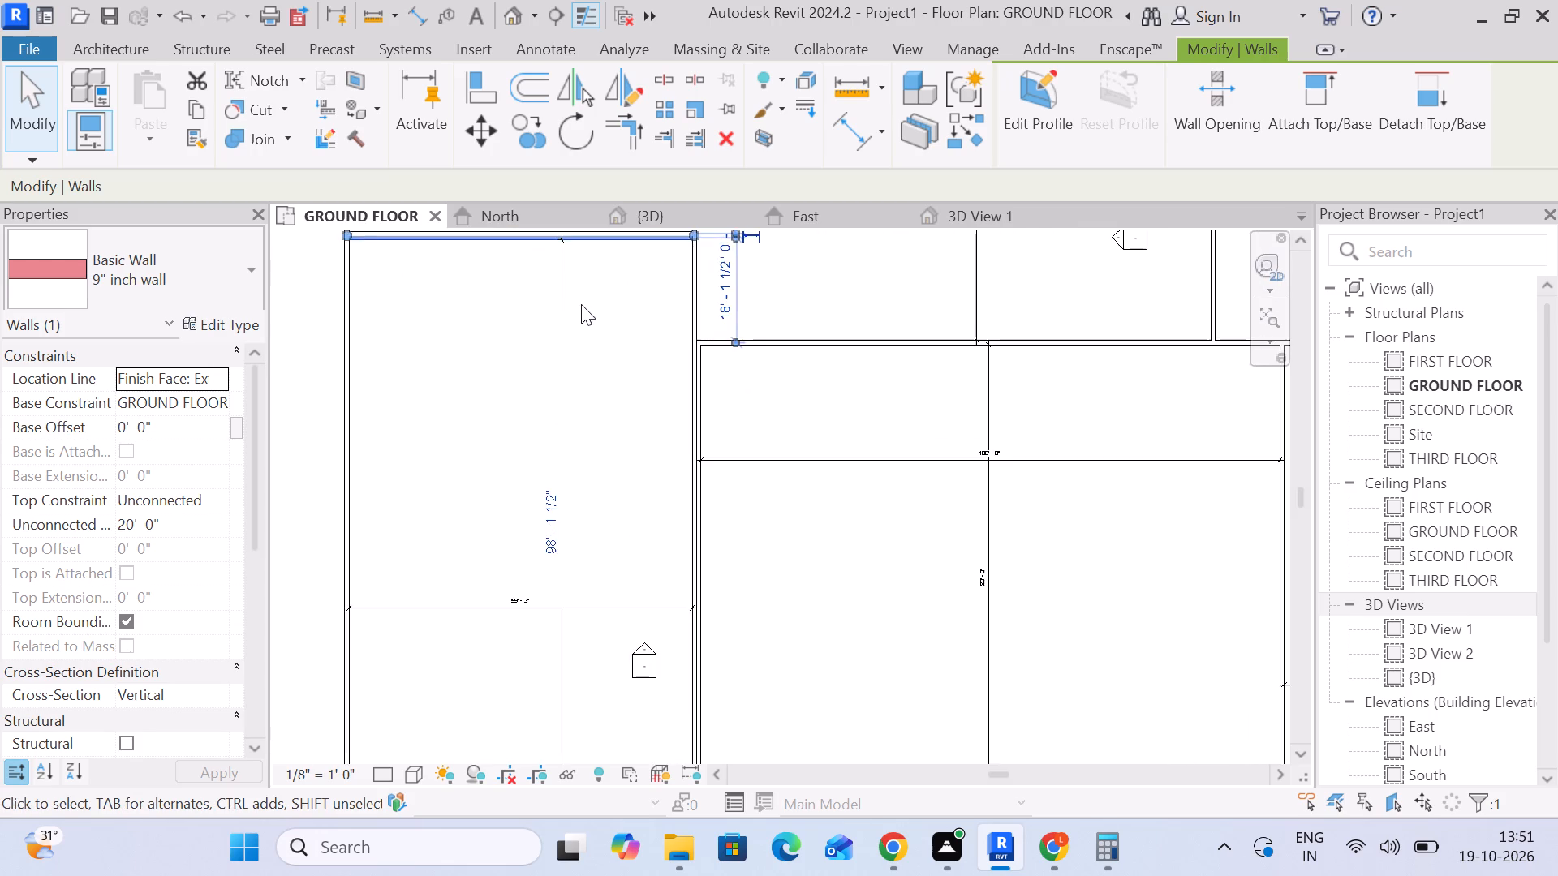
pyautogui.moveTo(582, 307); pyautogui.dragTo(605, 441, button='middle')
pyautogui.scroll(3, 564, 339)
pyautogui.moveTo(674, 487); pyautogui.dragTo(685, 273, button='middle')
pyautogui.scroll(-3, 681, 505)
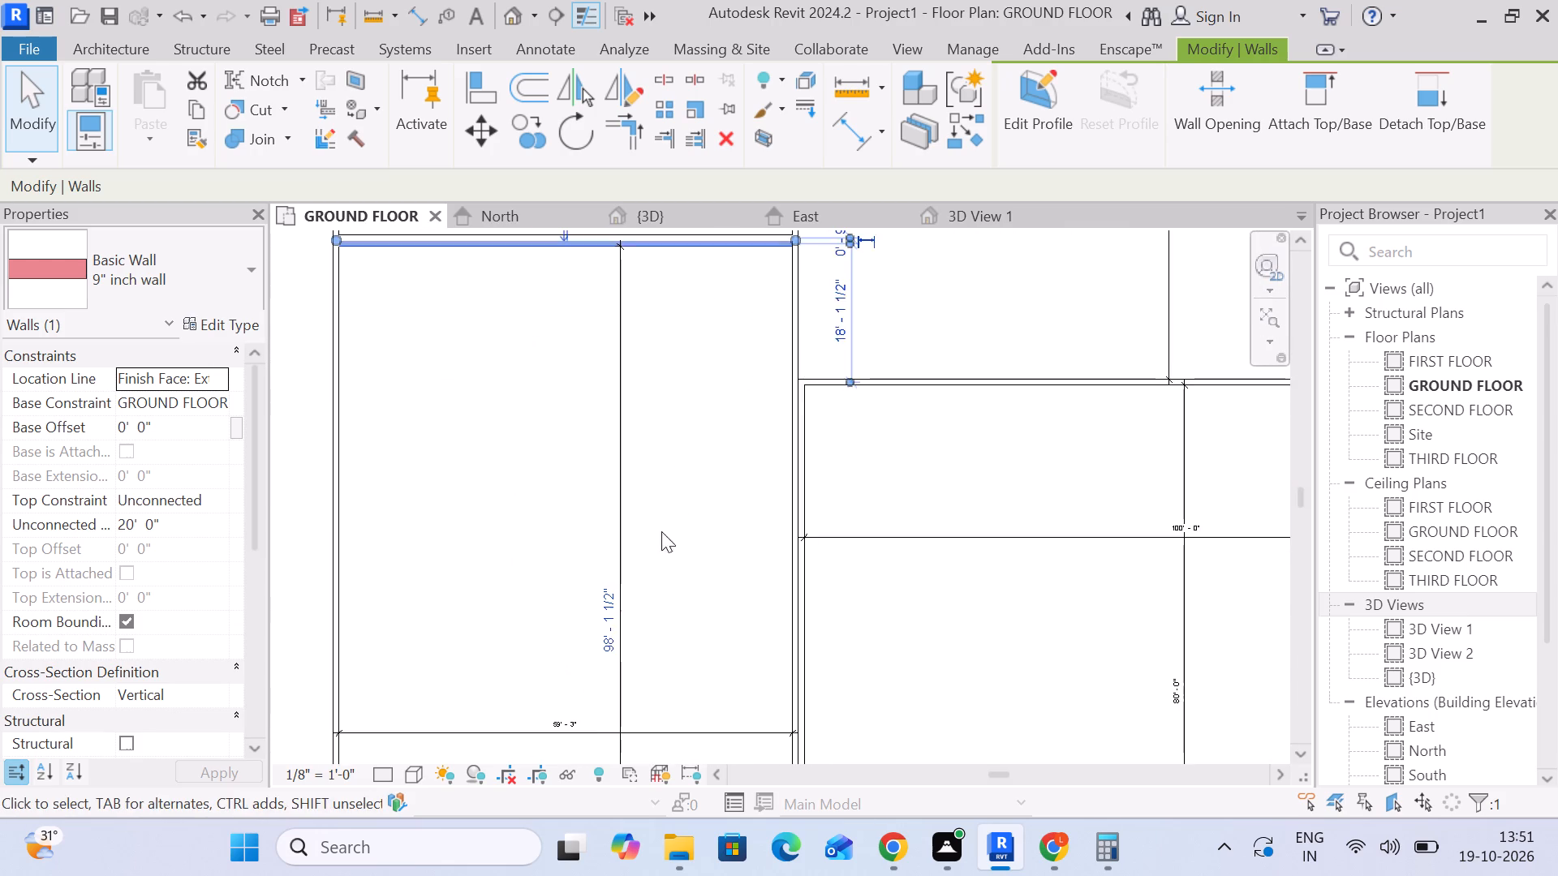
pyautogui.click(610, 603)
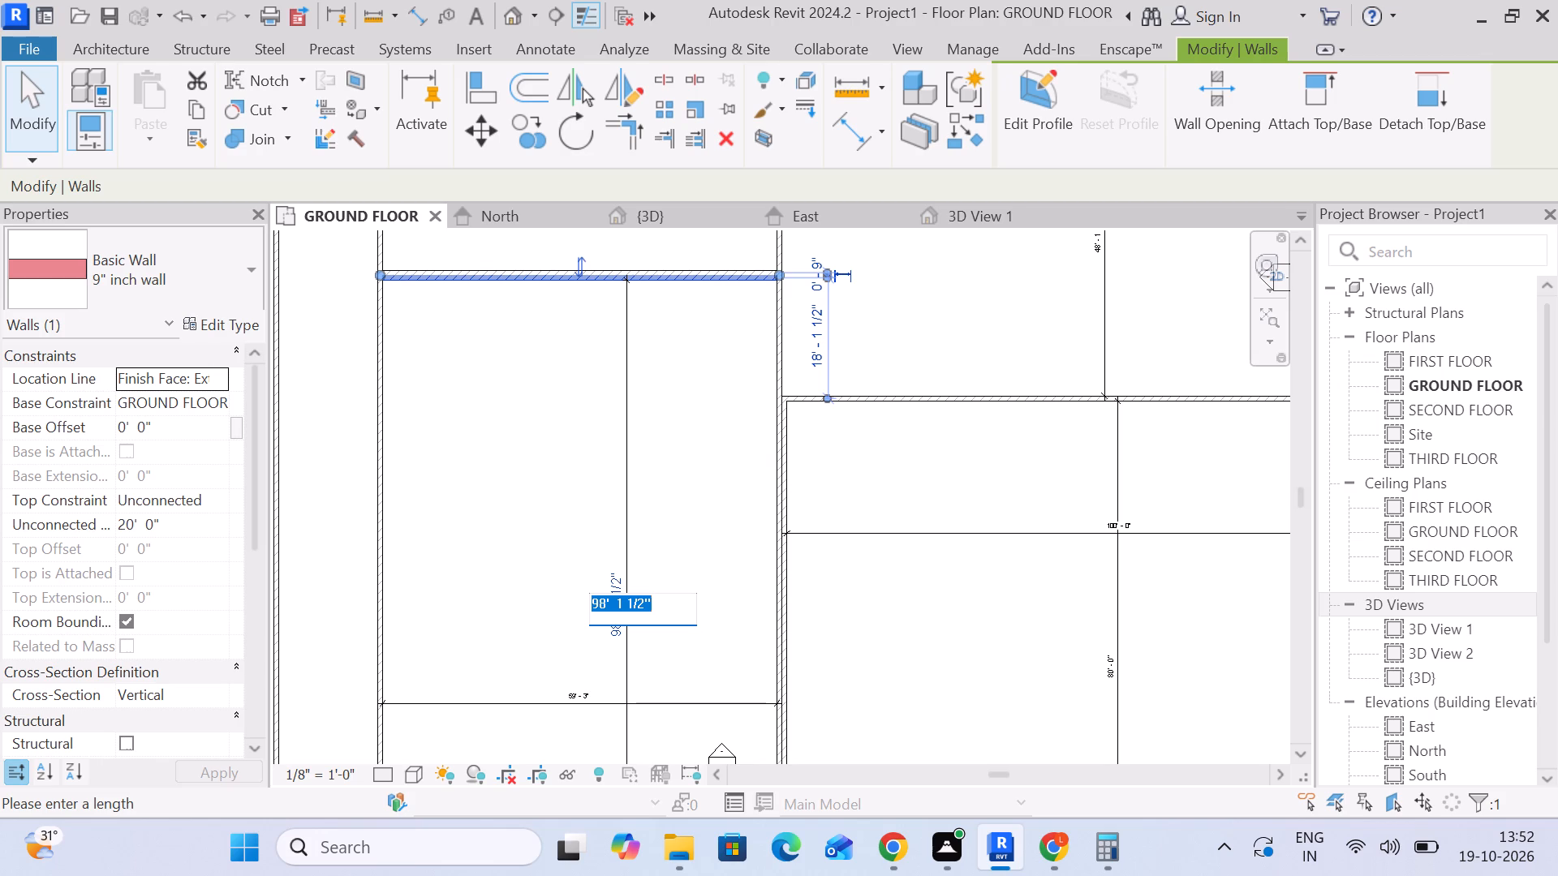
pyautogui.write('11')
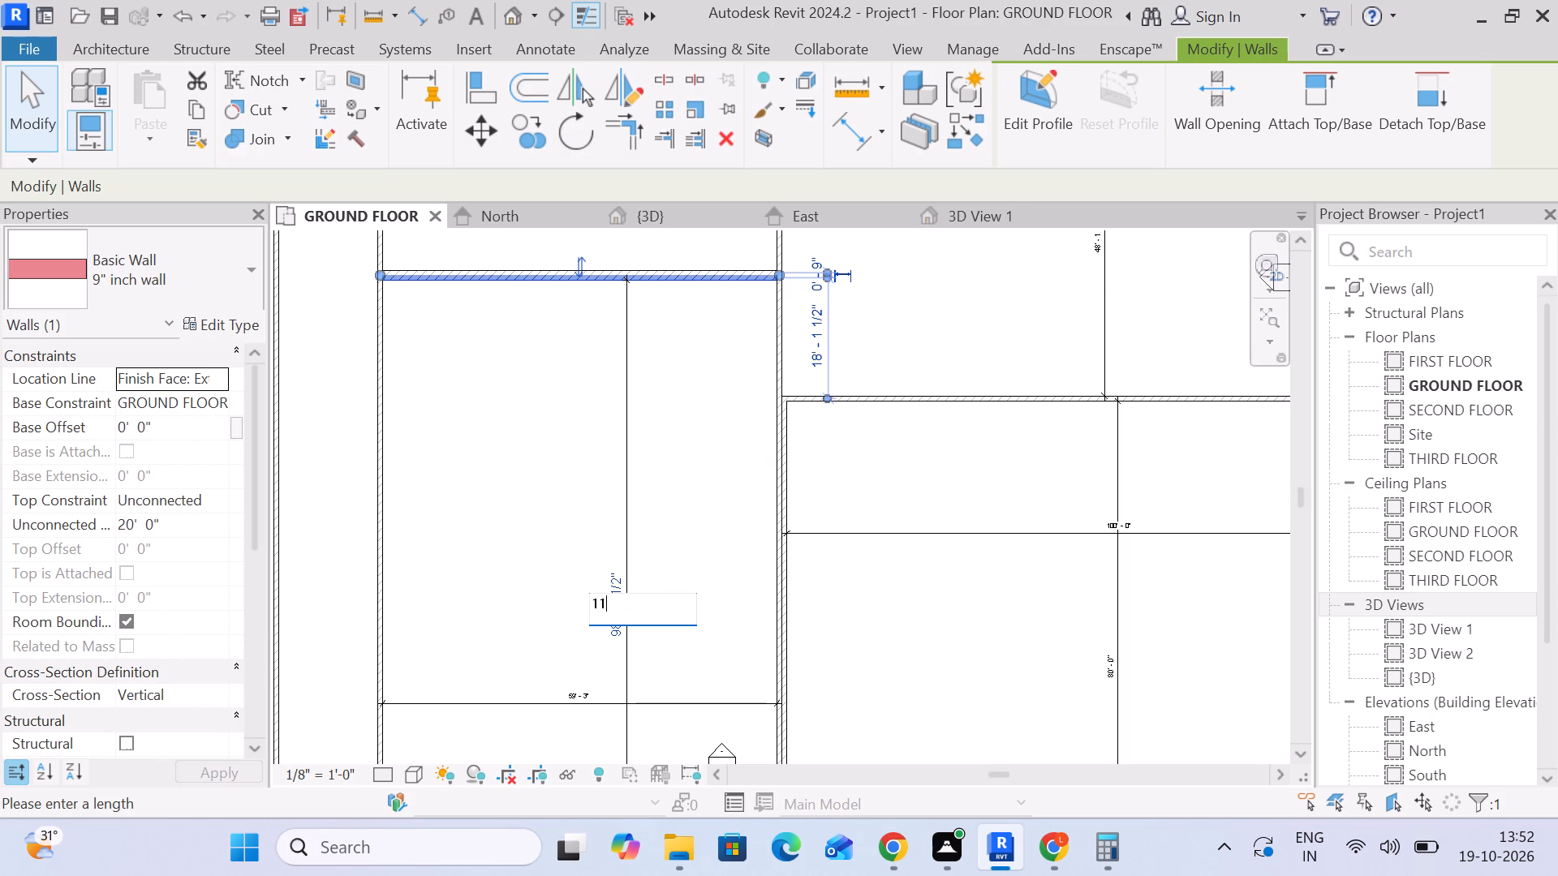
pyautogui.press('0')
pyautogui.press("'")
pyautogui.press('Return')
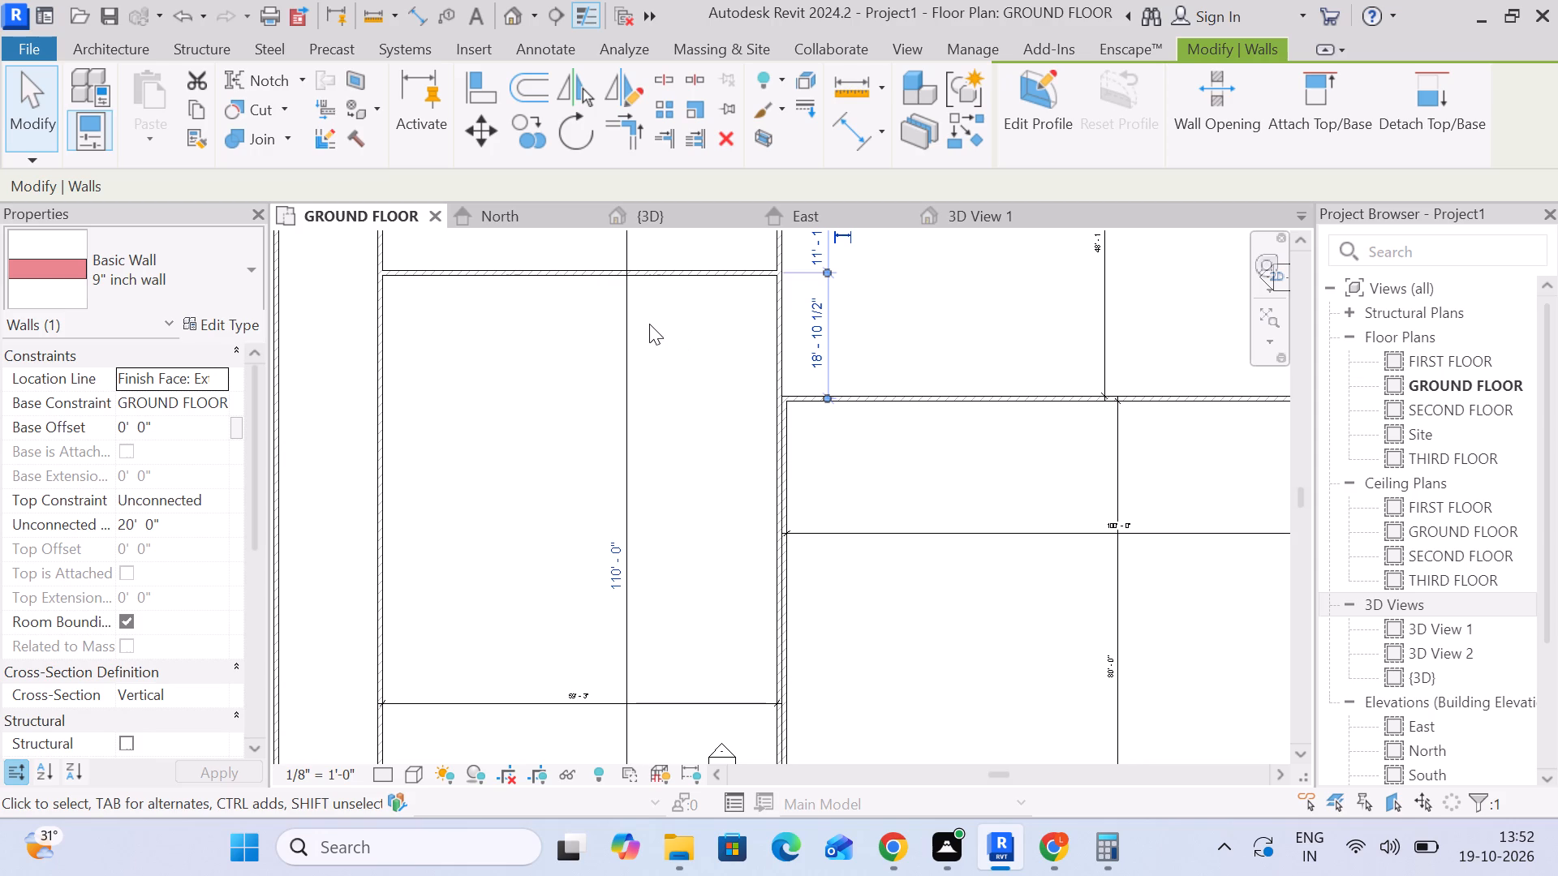
# Delete the leftover horizontal wall crossing the southwest room just south of its moved north wall.
pyautogui.scroll(-3, 649, 319)
pyautogui.moveTo(647, 323); pyautogui.dragTo(668, 490, button='middle')
pyautogui.scroll(3, 682, 391)
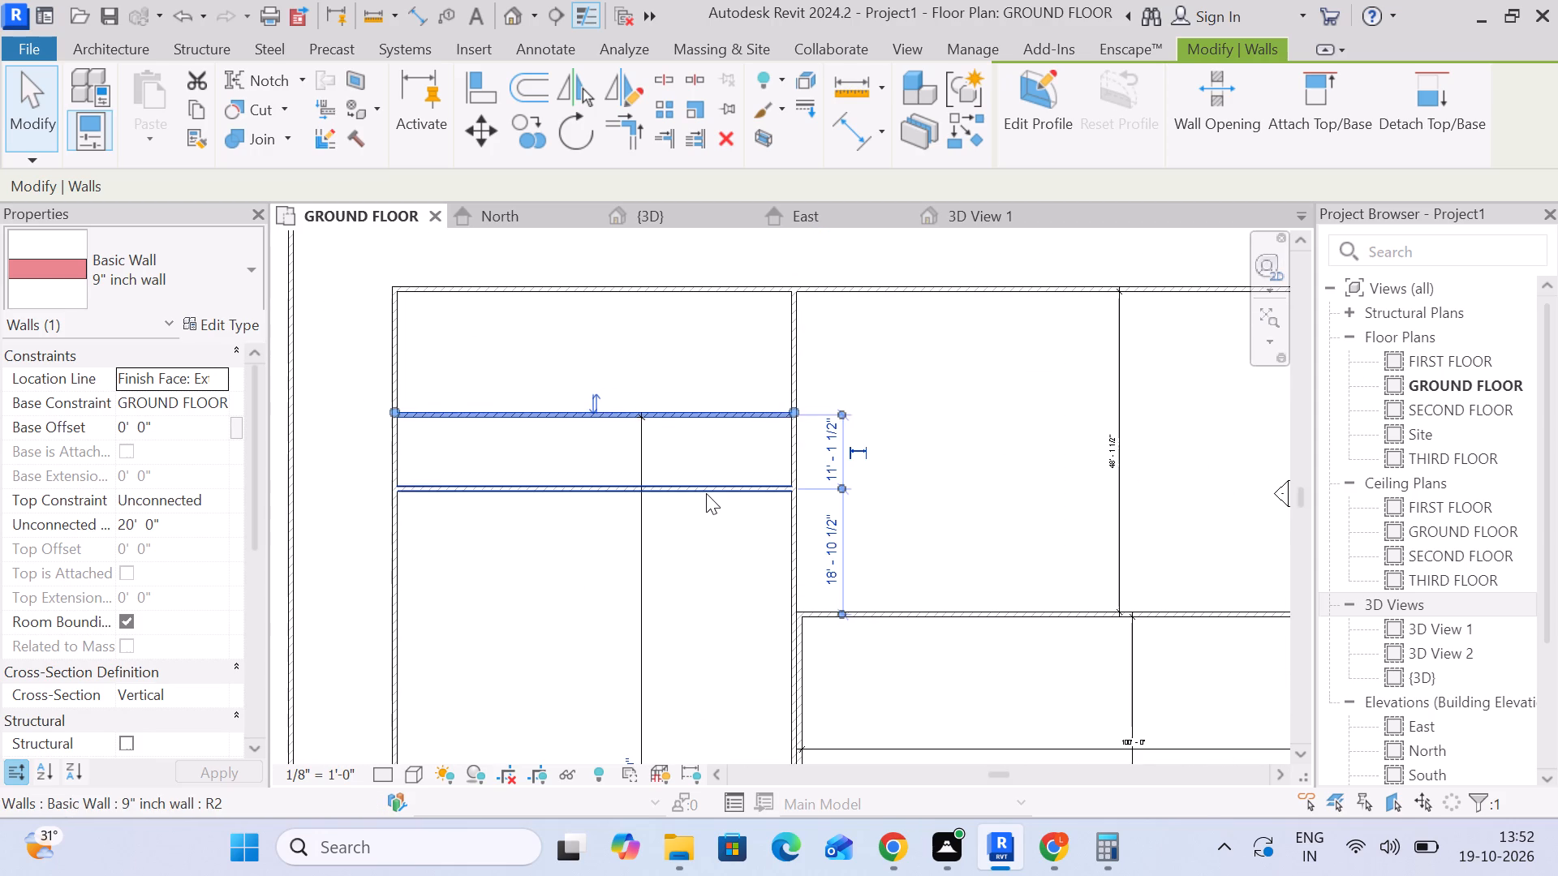
pyautogui.moveTo(706, 493); pyautogui.dragTo(705, 453, button='middle')
pyautogui.click(705, 452)
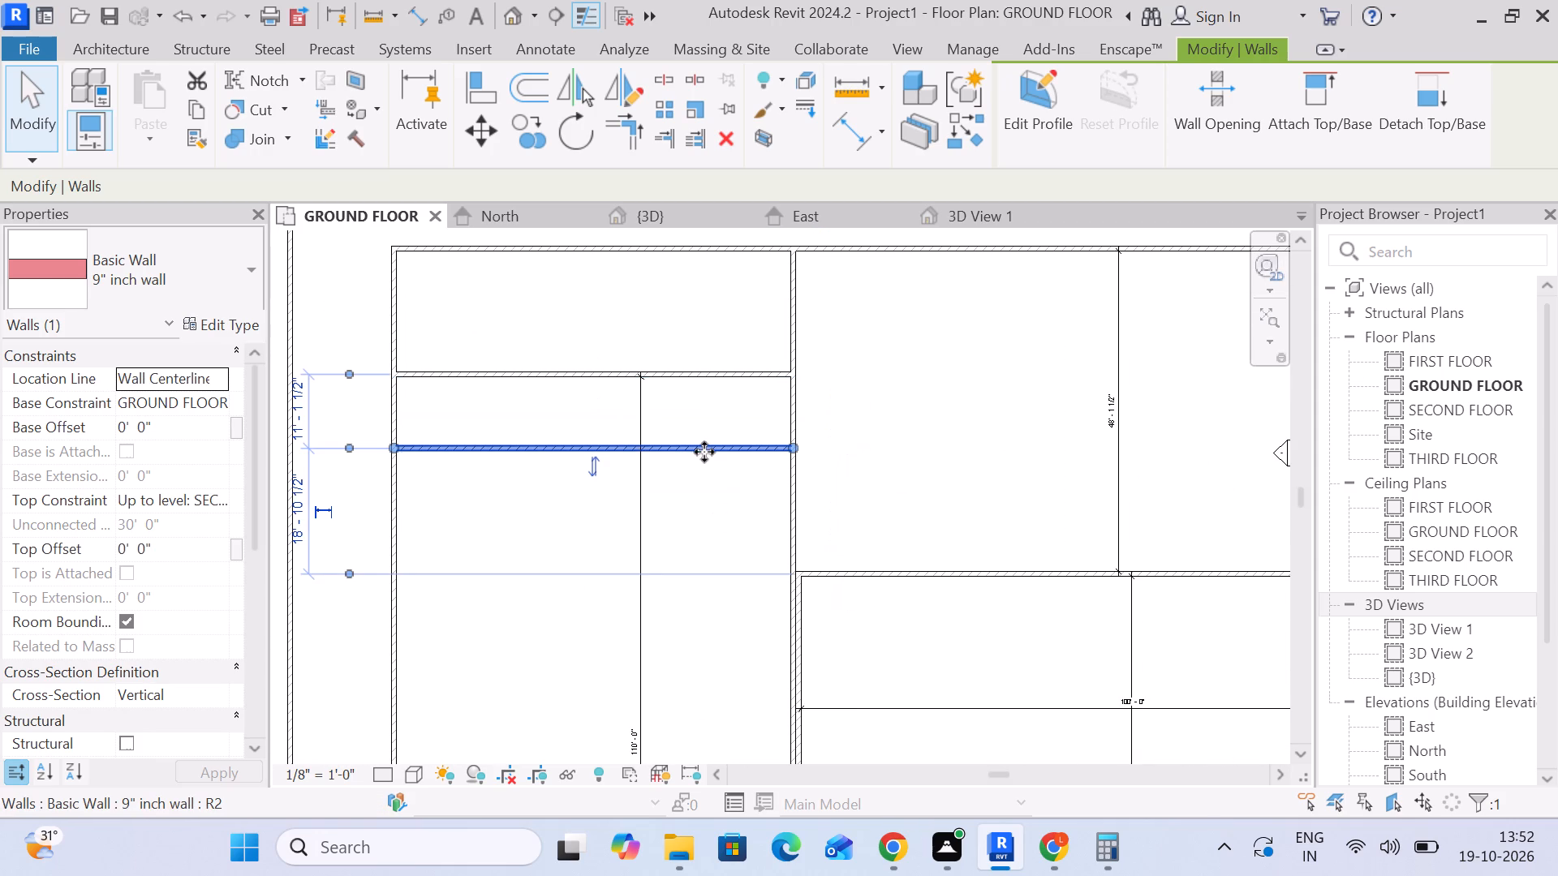
pyautogui.press('Delete')
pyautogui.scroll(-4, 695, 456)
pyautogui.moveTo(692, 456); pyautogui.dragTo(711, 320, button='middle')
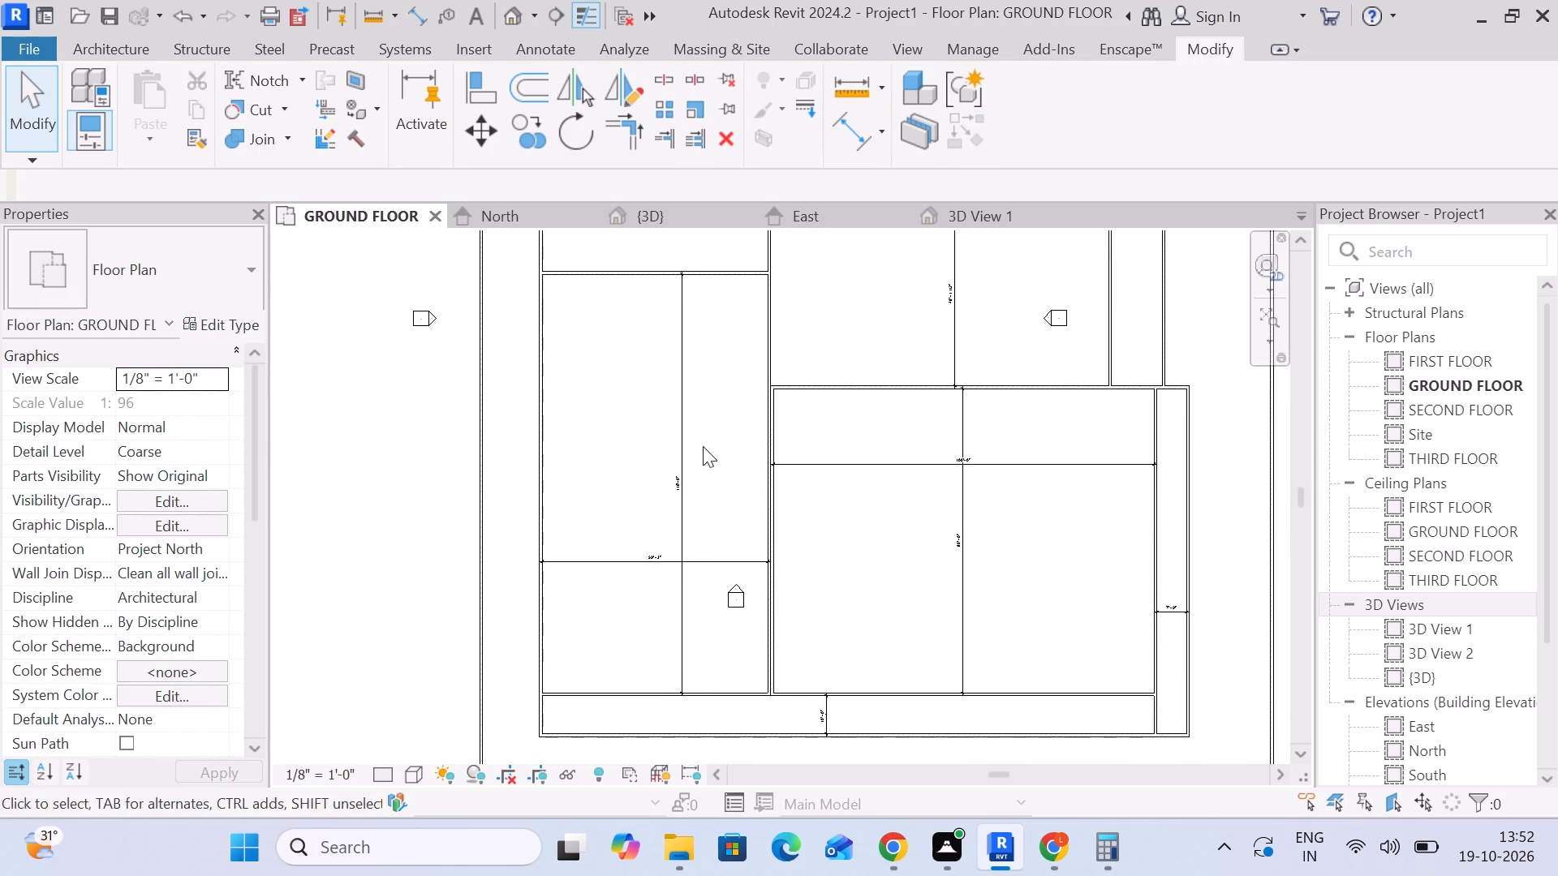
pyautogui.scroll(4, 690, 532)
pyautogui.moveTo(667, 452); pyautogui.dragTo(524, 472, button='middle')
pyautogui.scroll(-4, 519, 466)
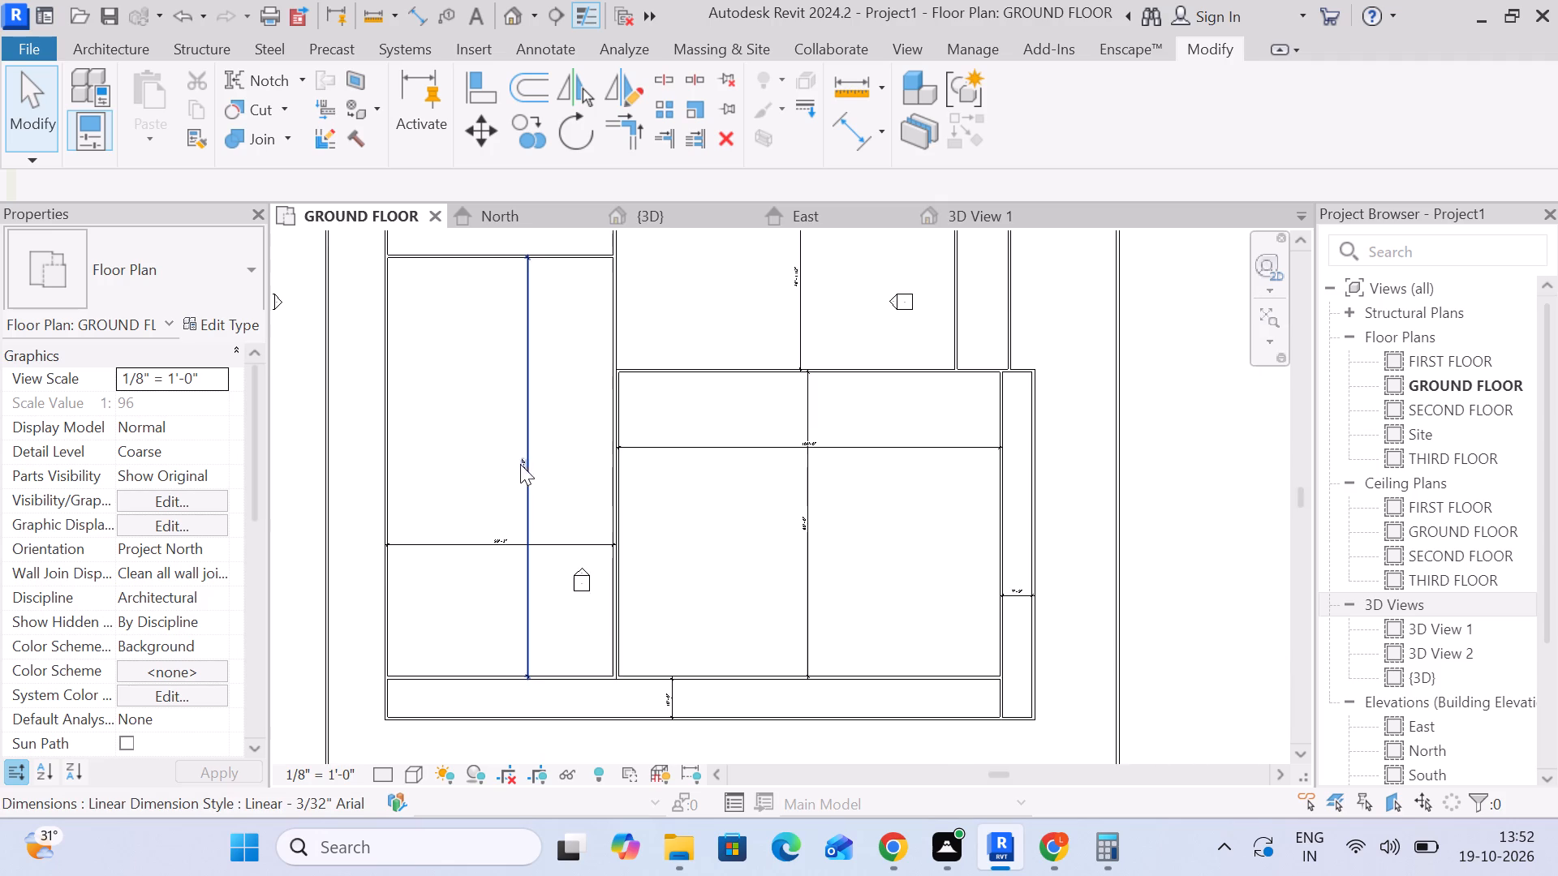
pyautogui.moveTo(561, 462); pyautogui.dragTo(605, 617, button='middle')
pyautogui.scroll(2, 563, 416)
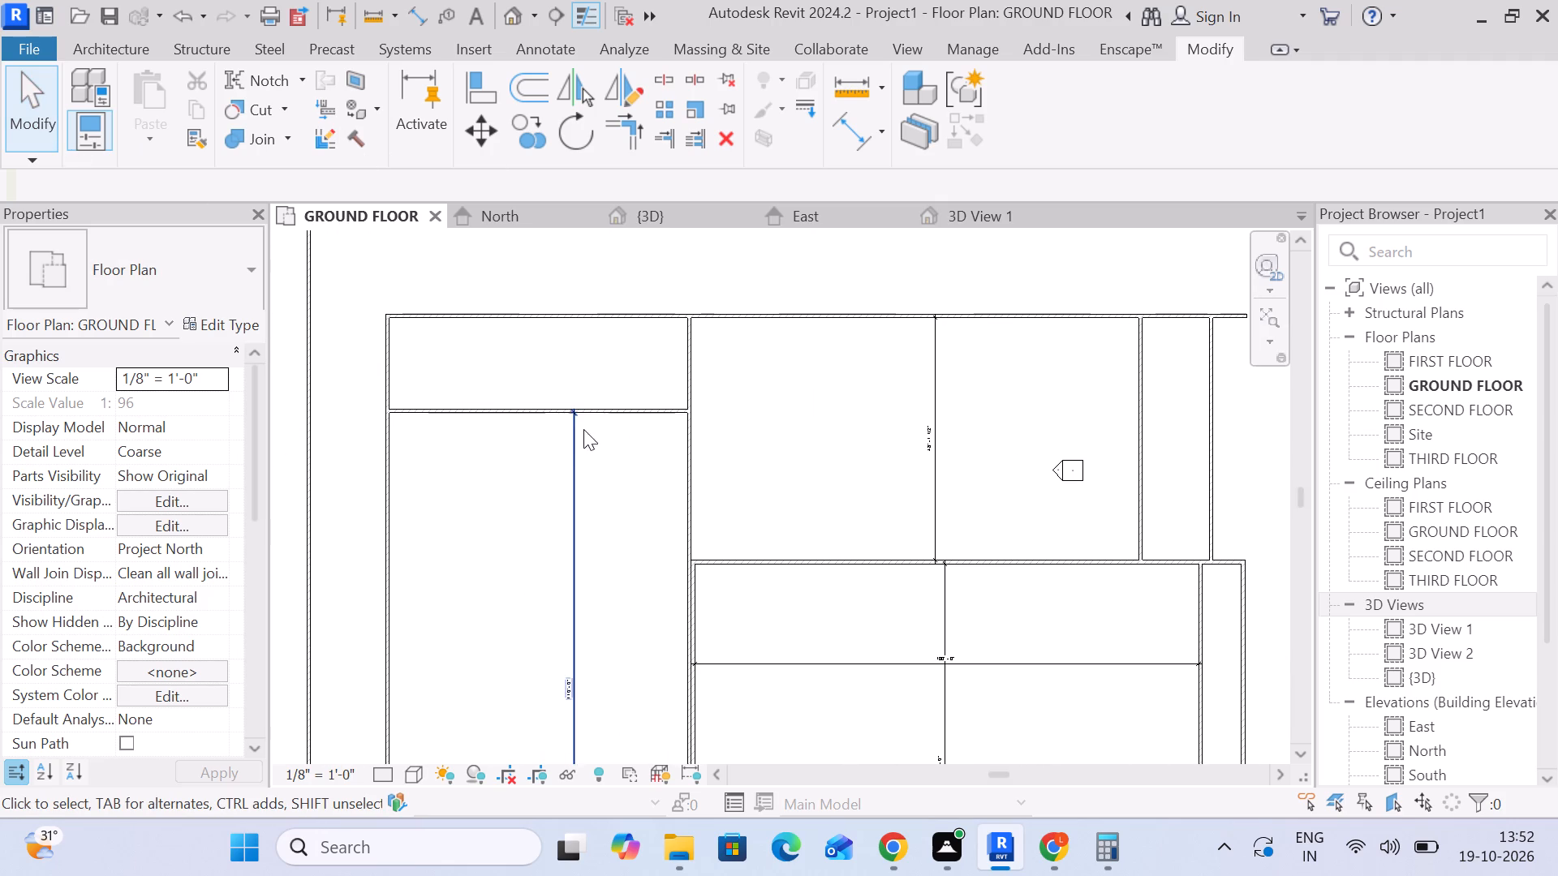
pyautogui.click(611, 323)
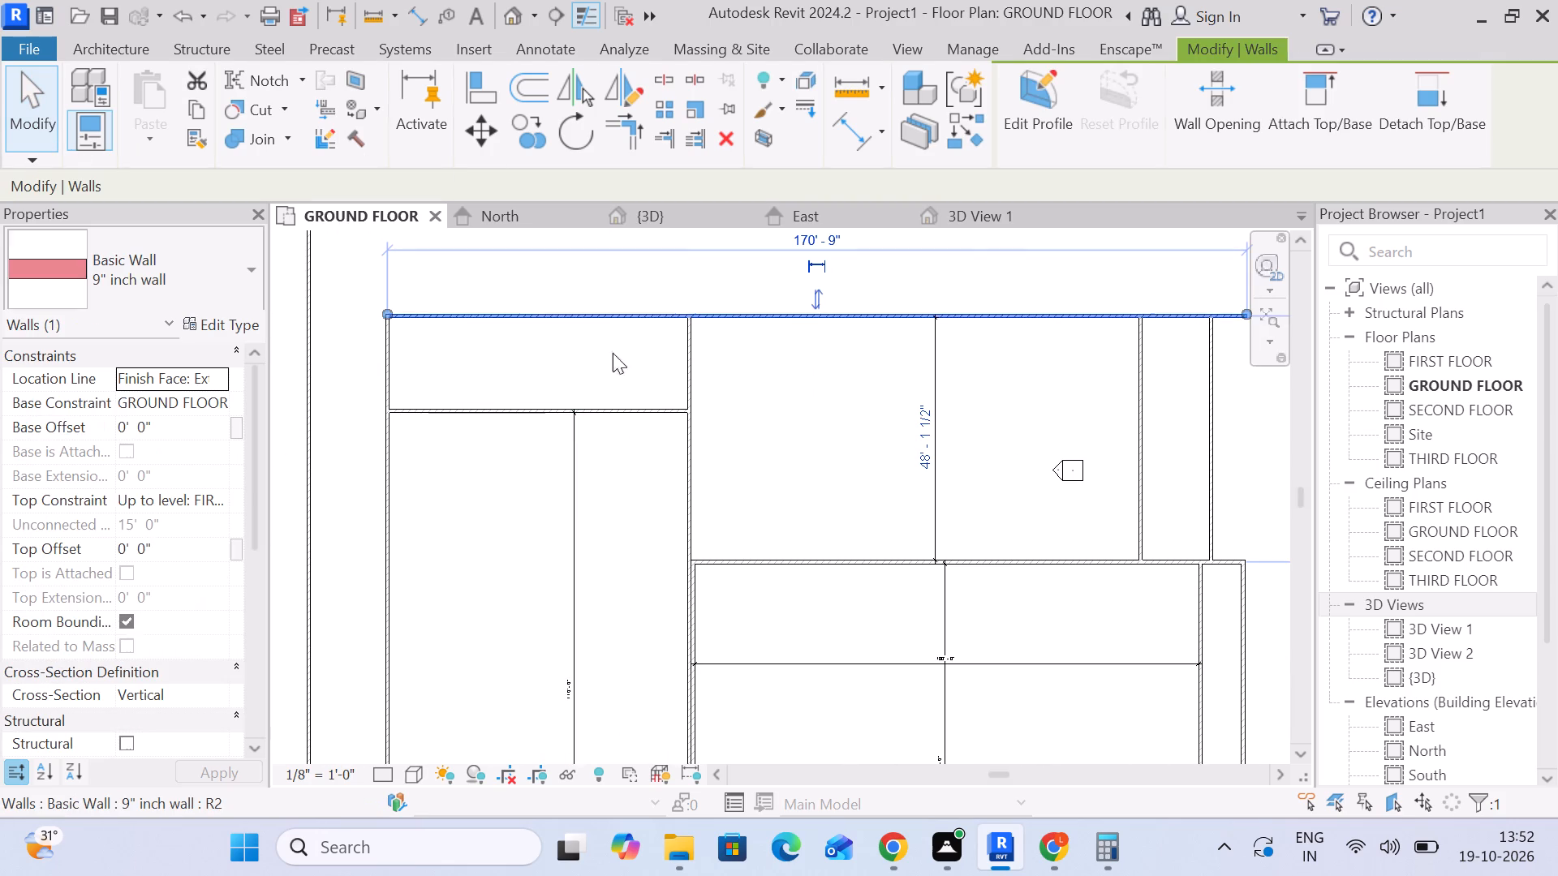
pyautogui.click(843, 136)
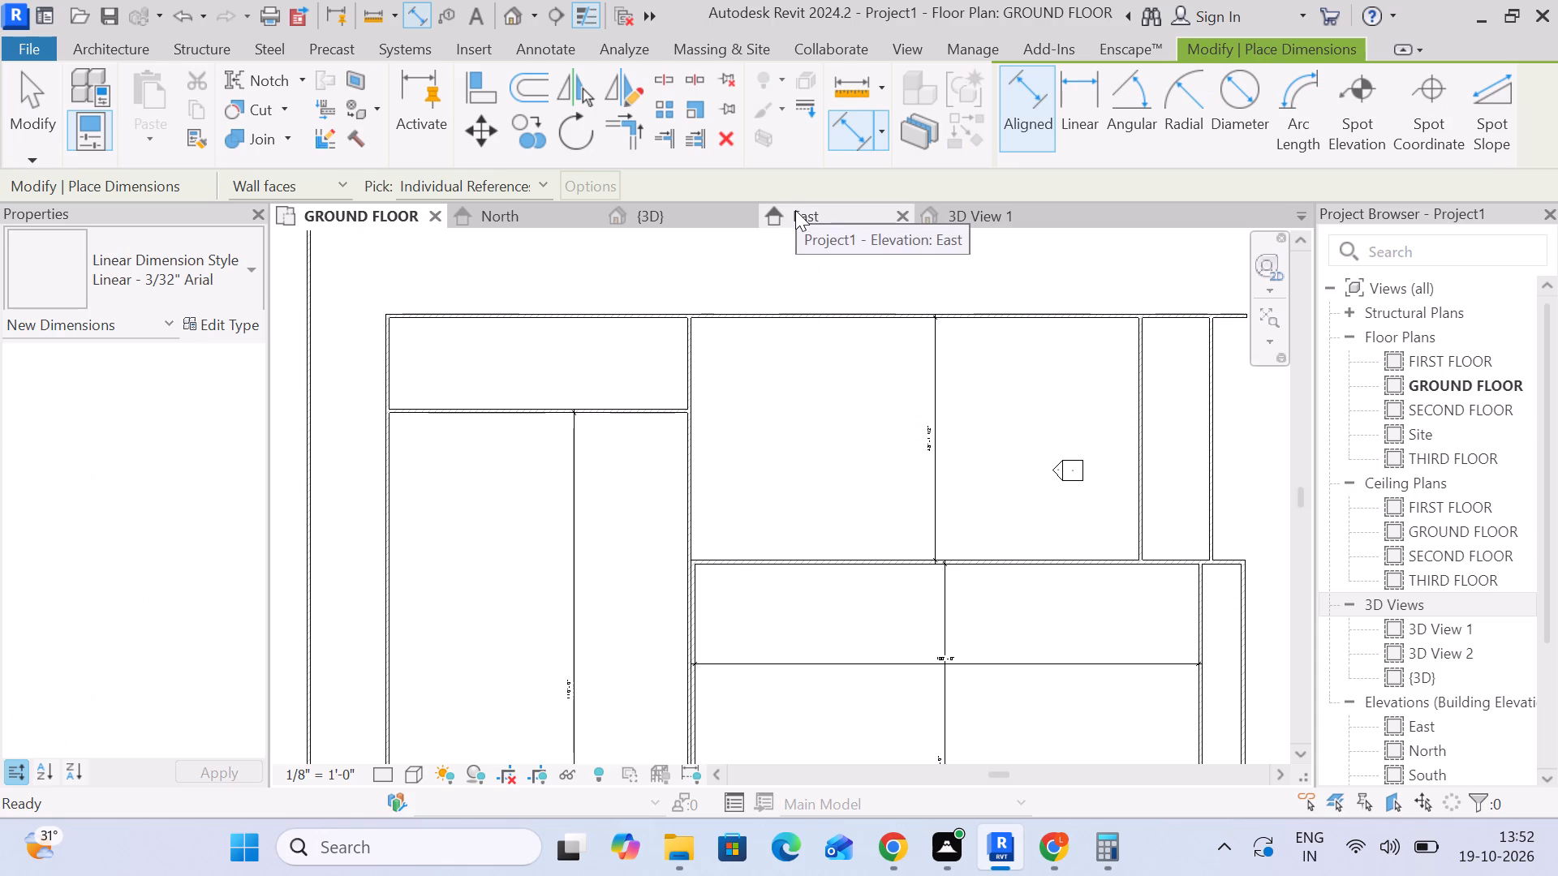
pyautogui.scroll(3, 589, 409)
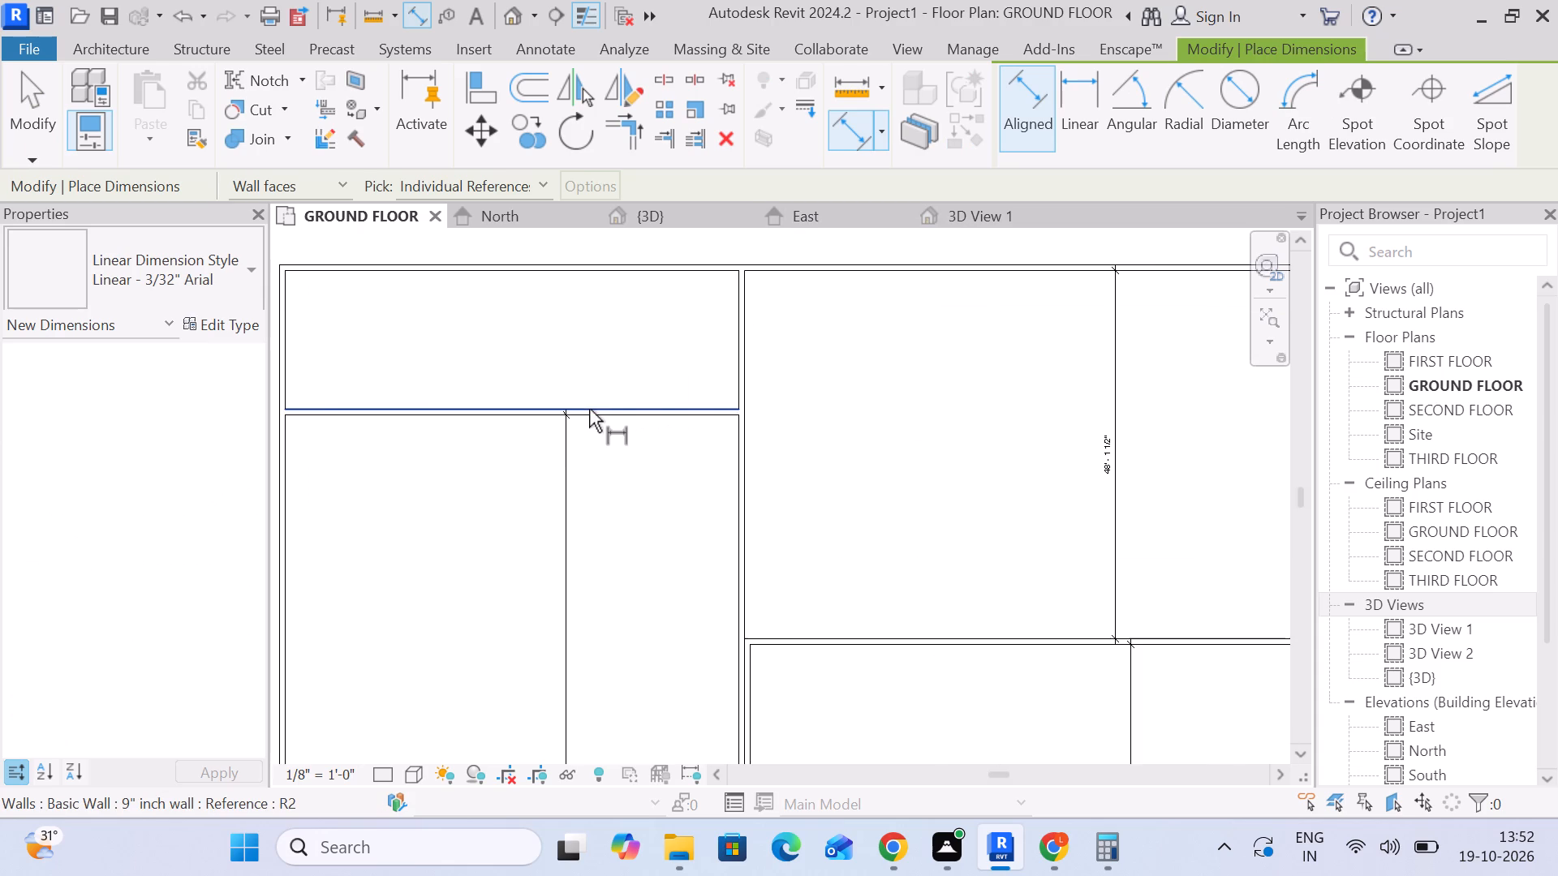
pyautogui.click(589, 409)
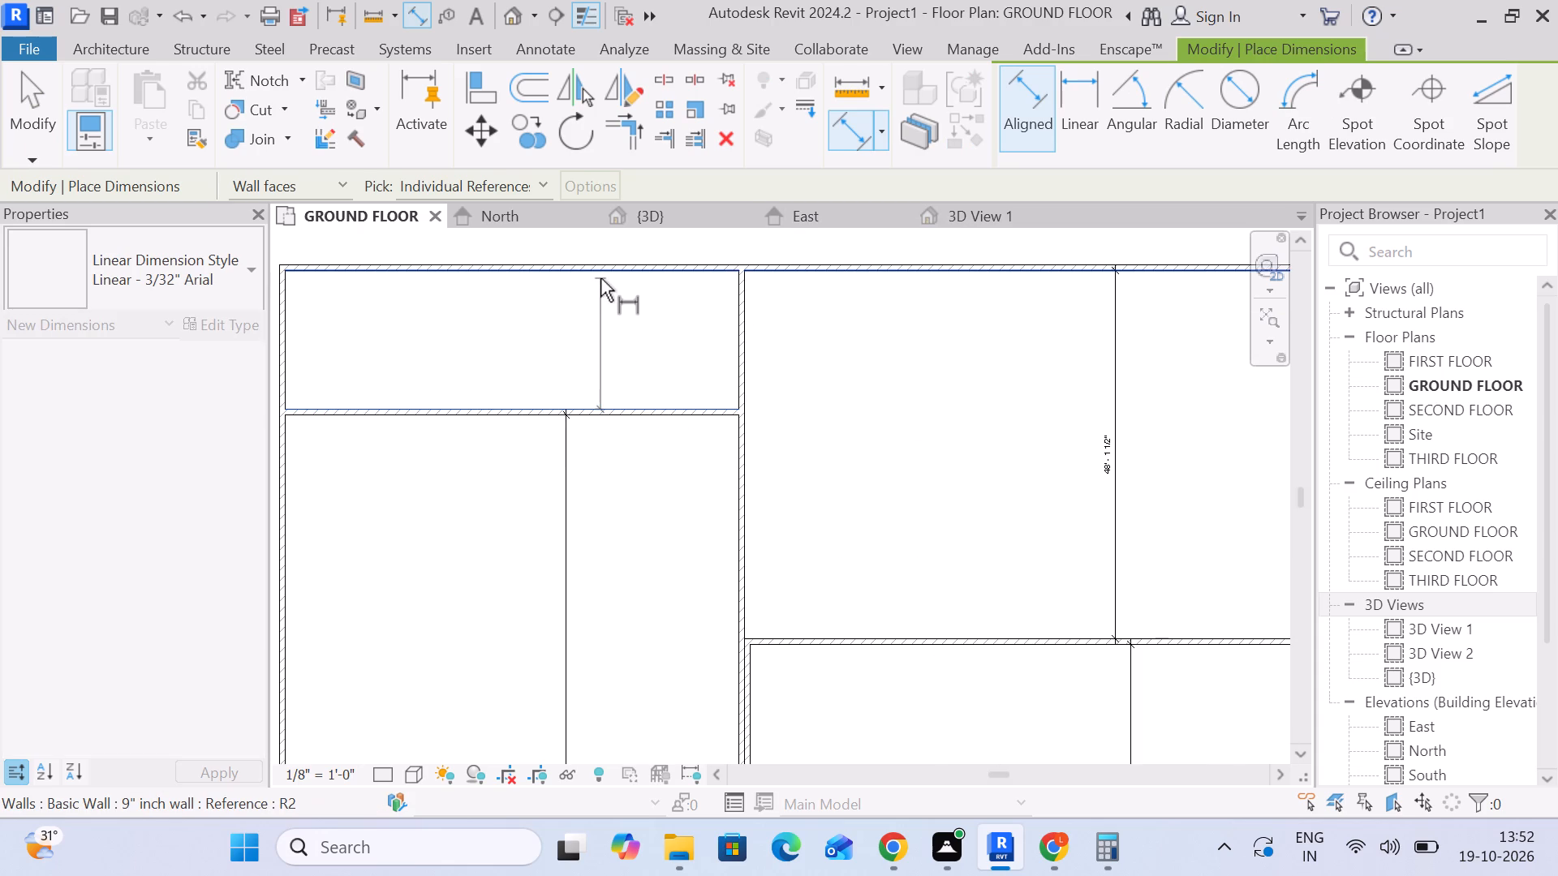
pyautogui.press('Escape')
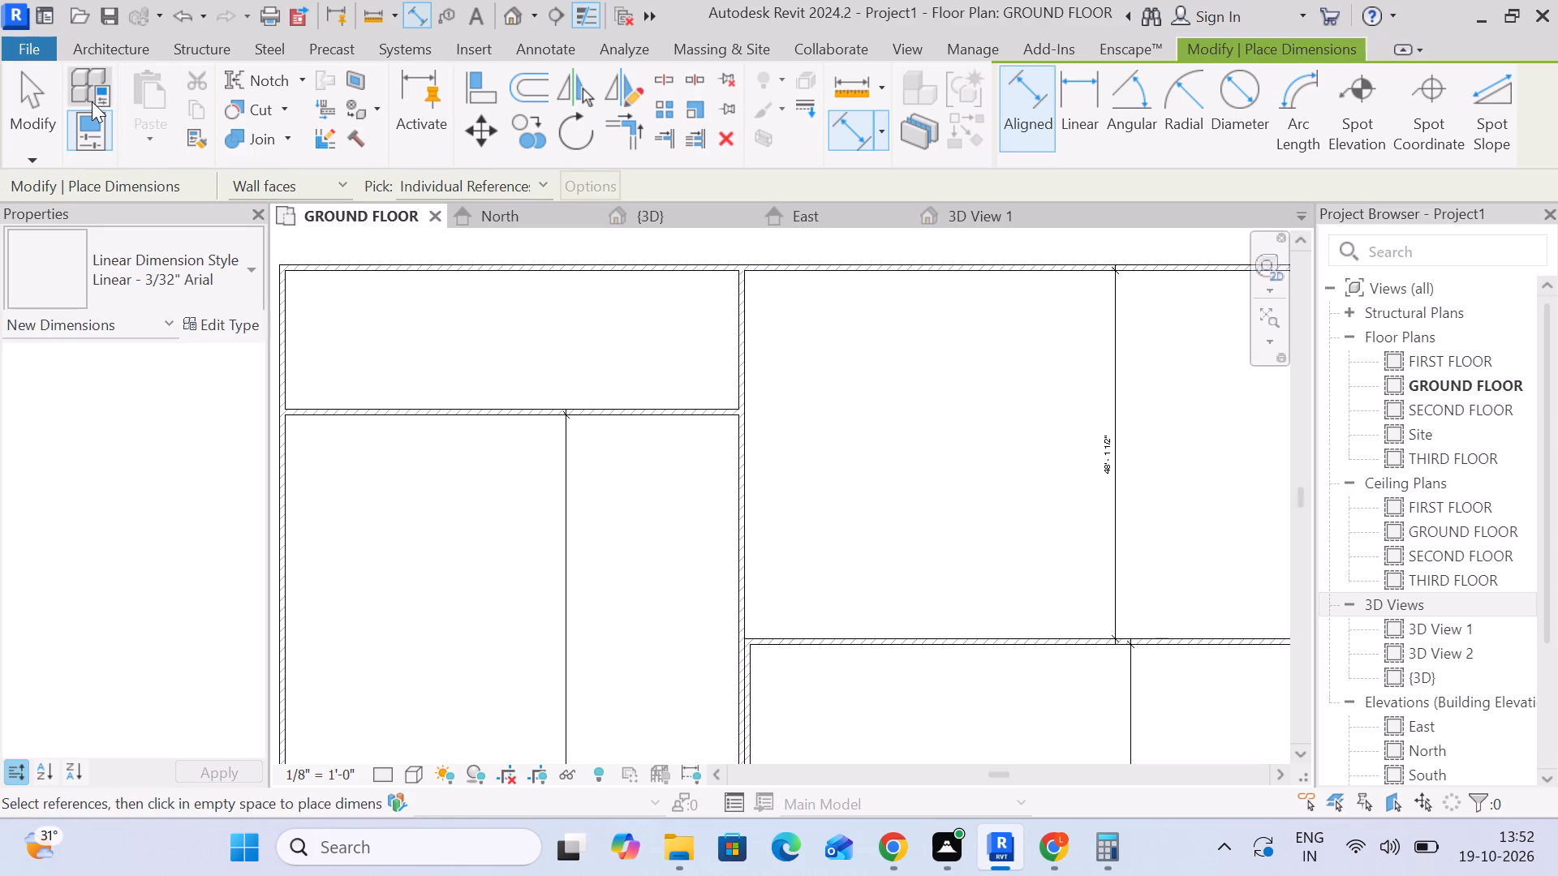
# Draw a 9" inch wall along the north face of the southwest room's north wall, from its east wall to its west wall.
pyautogui.click(34, 94)
pyautogui.click(99, 53)
pyautogui.click(75, 117)
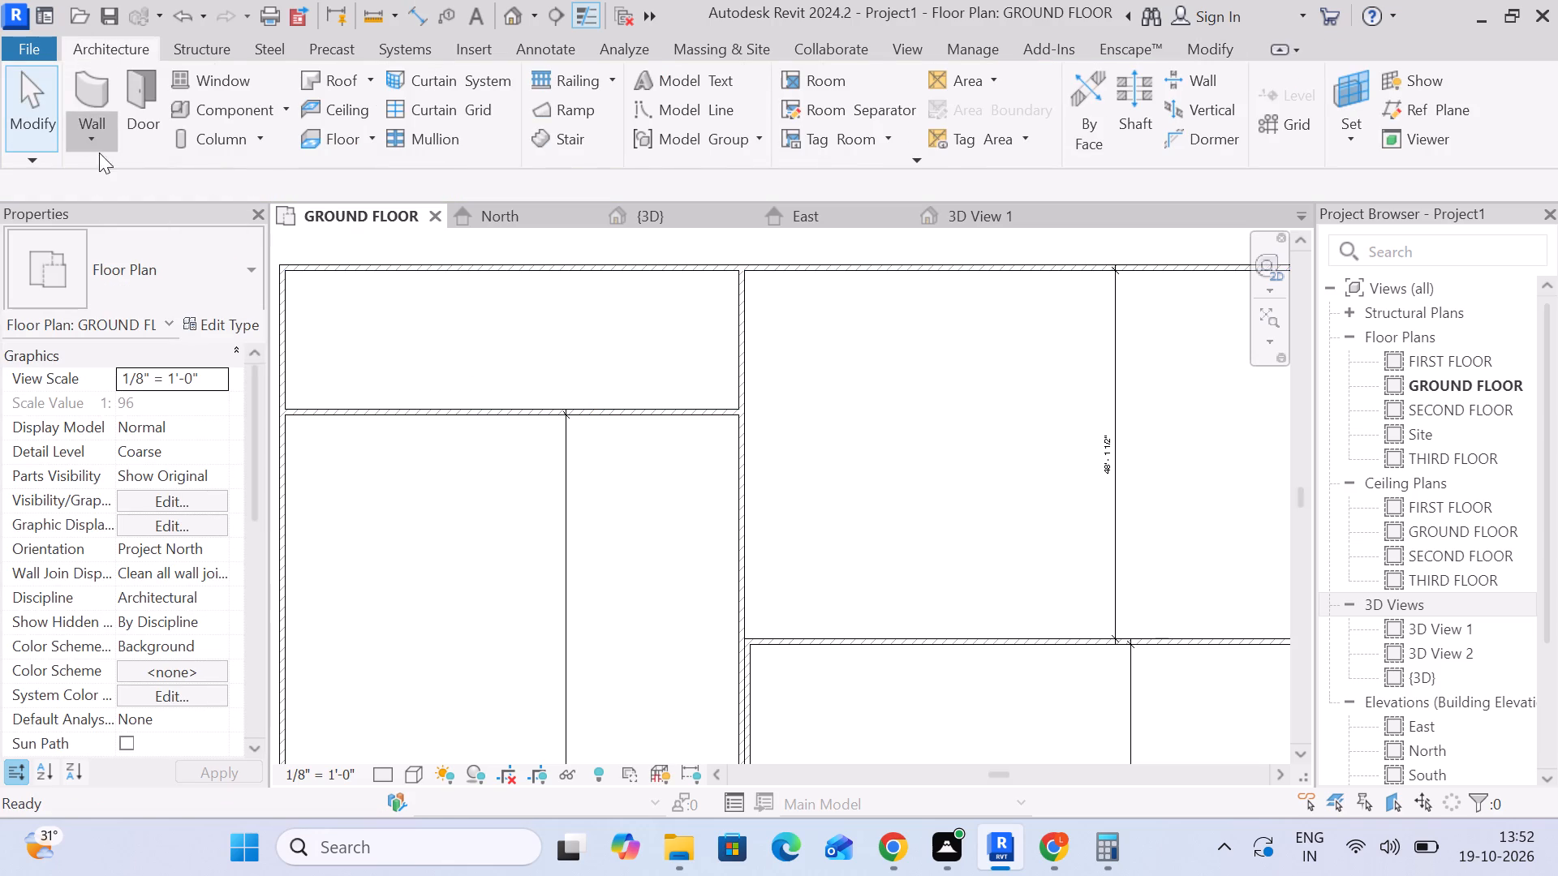
pyautogui.click(112, 174)
pyautogui.scroll(6, 749, 383)
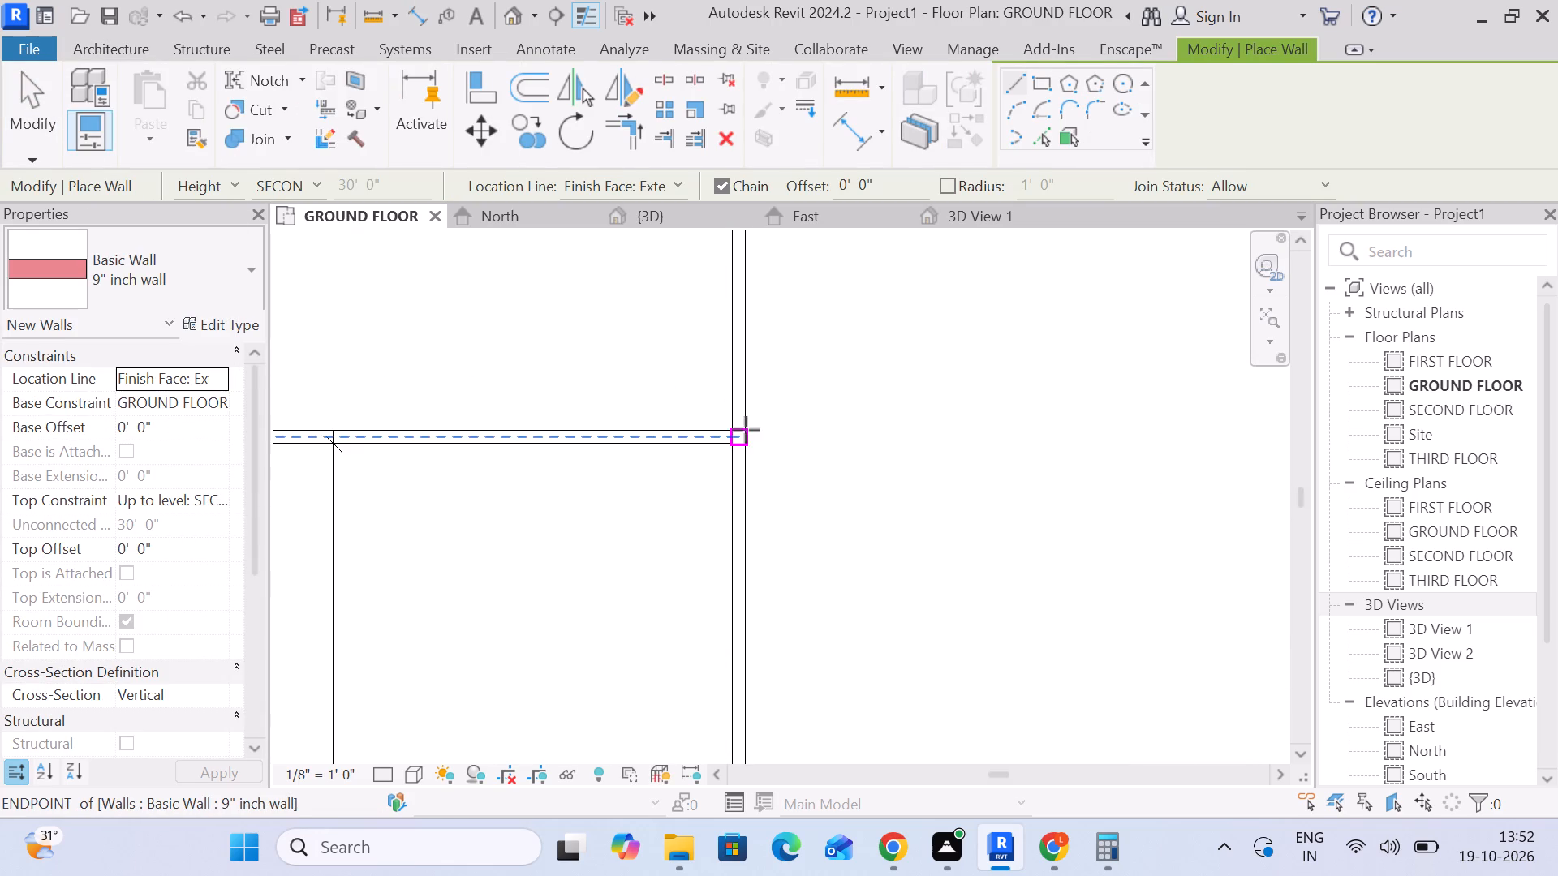
pyautogui.click(737, 431)
pyautogui.scroll(-3, 443, 378)
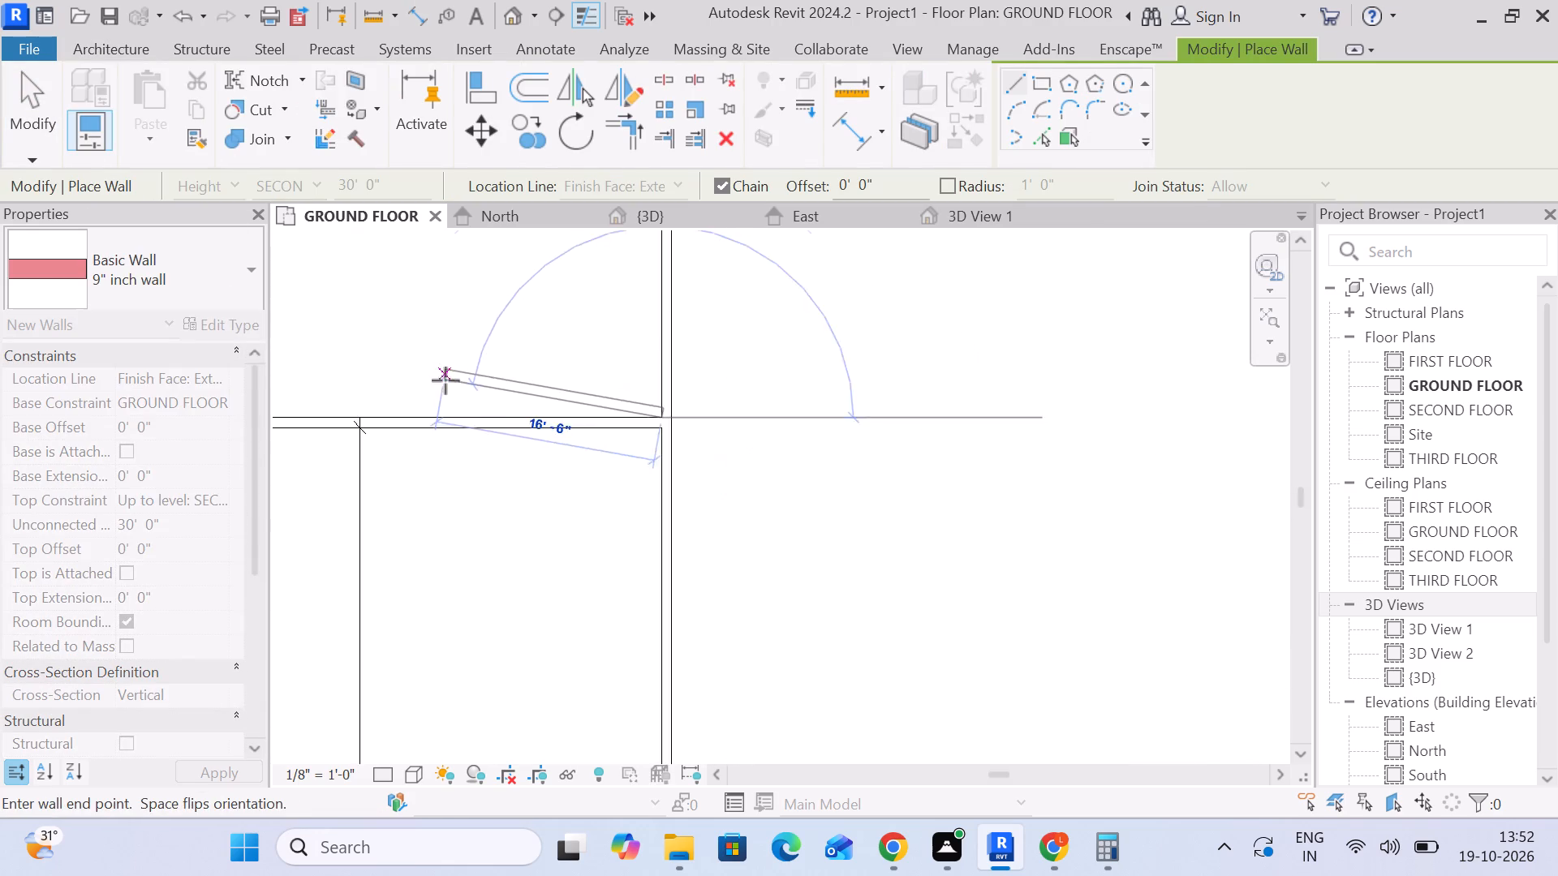
pyautogui.moveTo(451, 383); pyautogui.dragTo(1123, 343, button='middle')
pyautogui.scroll(7, 600, 376)
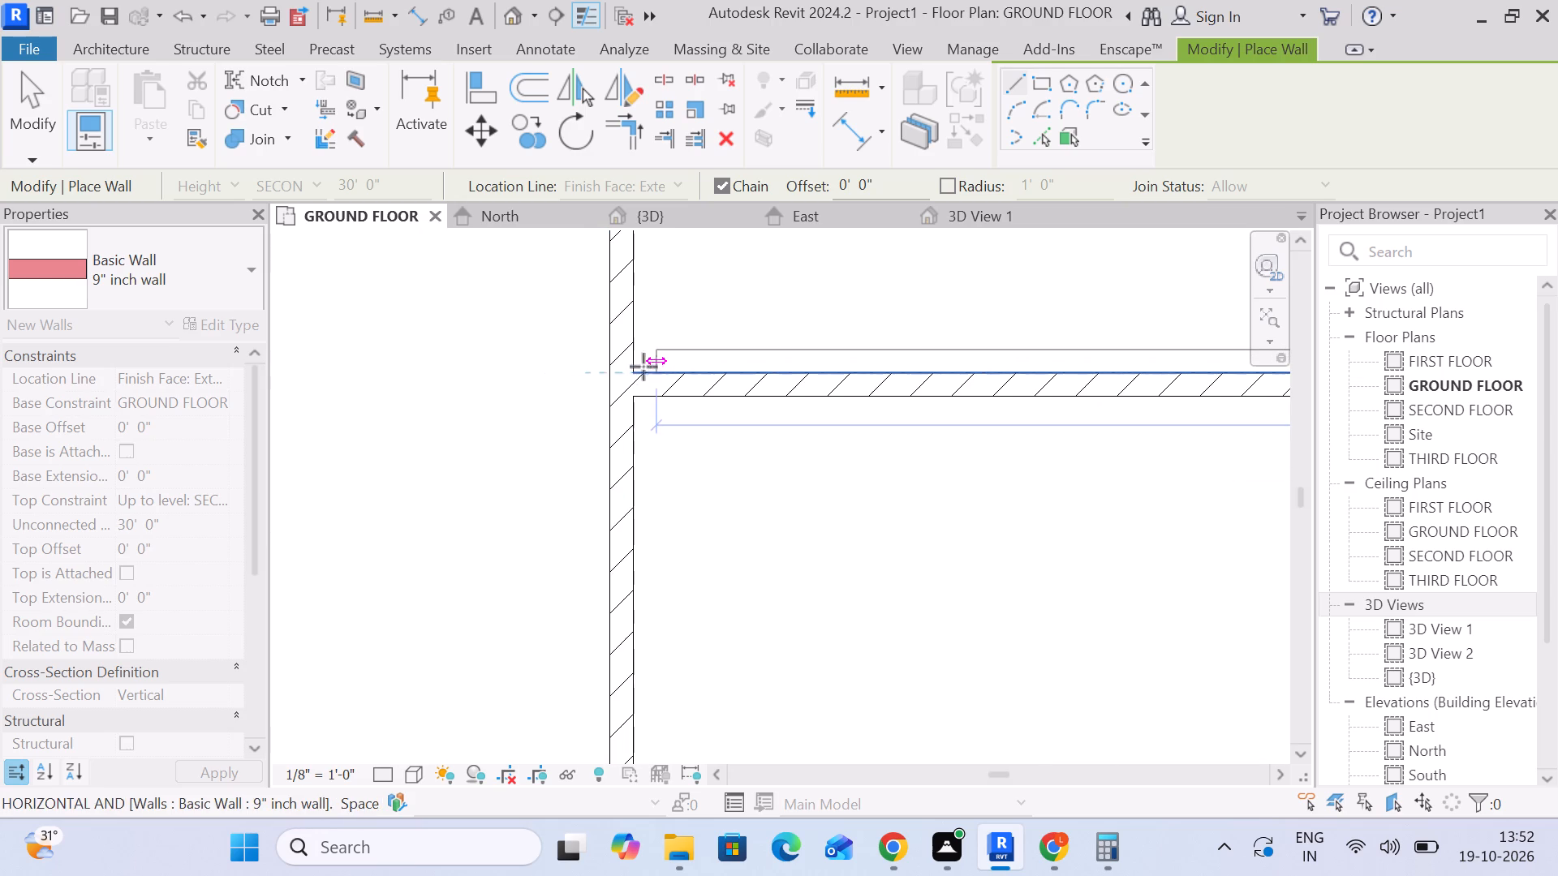
pyautogui.click(632, 366)
pyautogui.scroll(-4, 681, 325)
pyautogui.moveTo(754, 375); pyautogui.dragTo(484, 406, button='middle')
pyautogui.press('Escape')
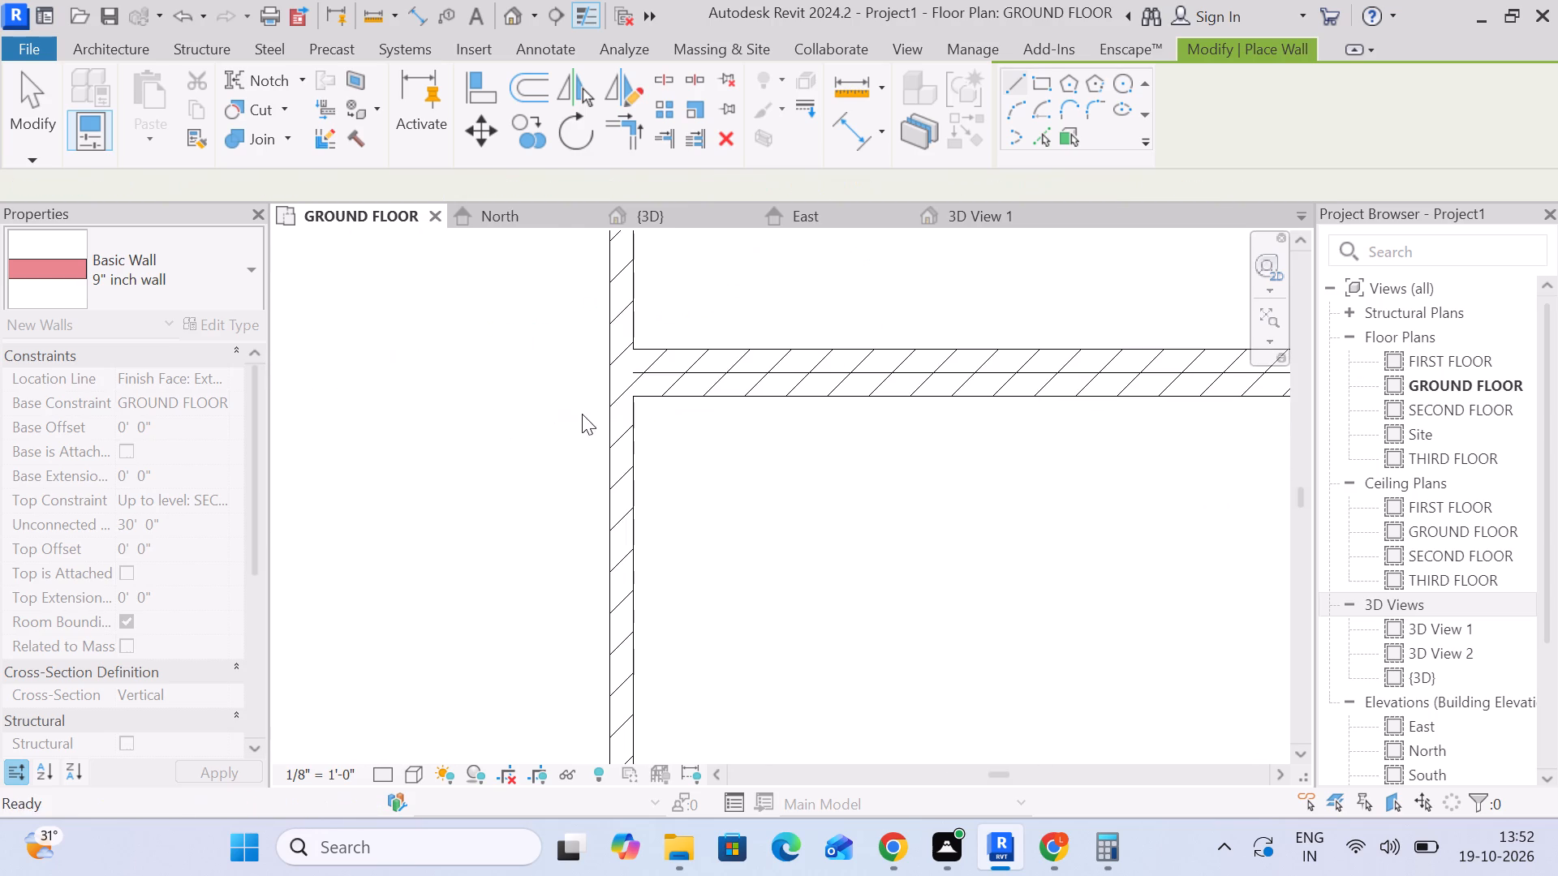
pyautogui.moveTo(784, 403); pyautogui.dragTo(283, 488, button='middle')
pyautogui.scroll(-5, 487, 501)
pyautogui.scroll(-3, 597, 465)
pyautogui.moveTo(585, 463); pyautogui.dragTo(440, 414, button='middle')
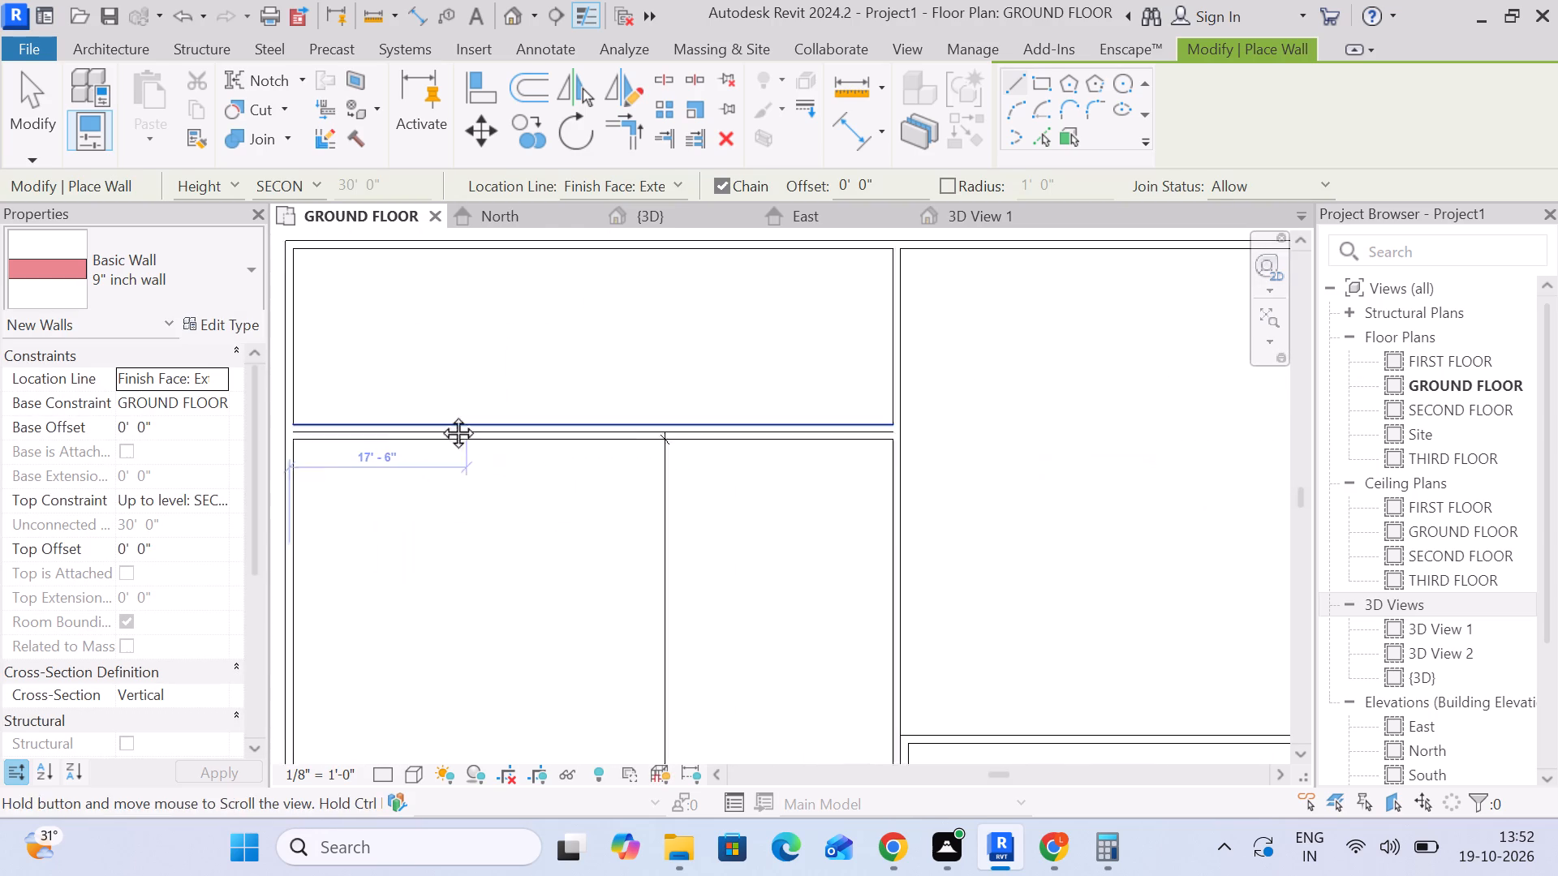
pyautogui.moveTo(440, 414); pyautogui.dragTo(424, 410, button='middle')
pyautogui.click(15, 119)
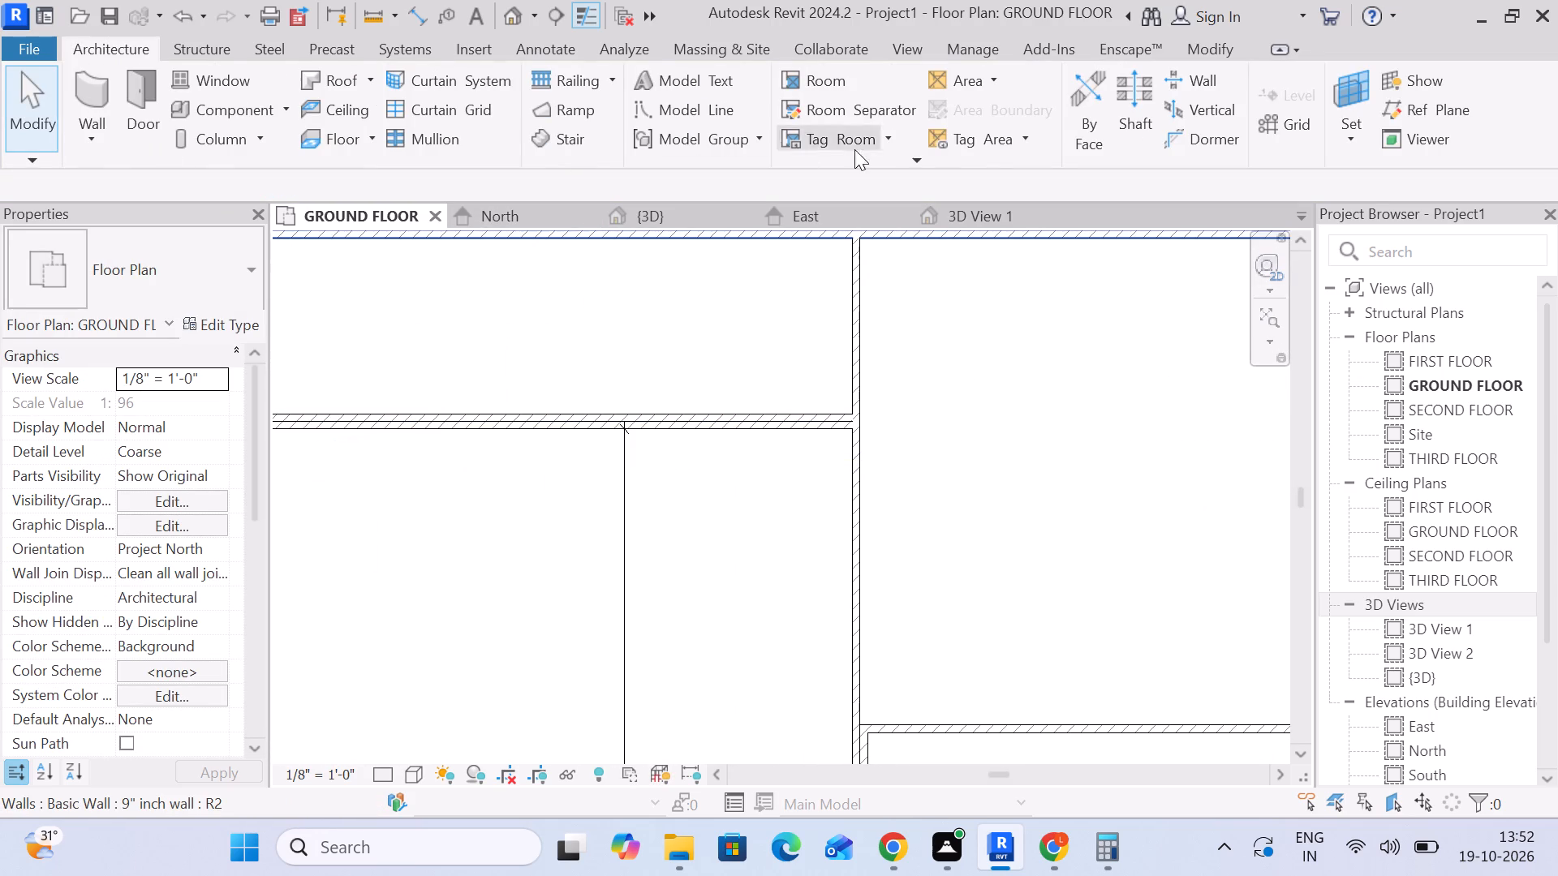
# Dimension the northwest room's clear north-south depth between the newly drawn wall and the building's north wall.
pyautogui.moveTo(1203, 44); pyautogui.dragTo(1194, 45)
pyautogui.click(845, 131)
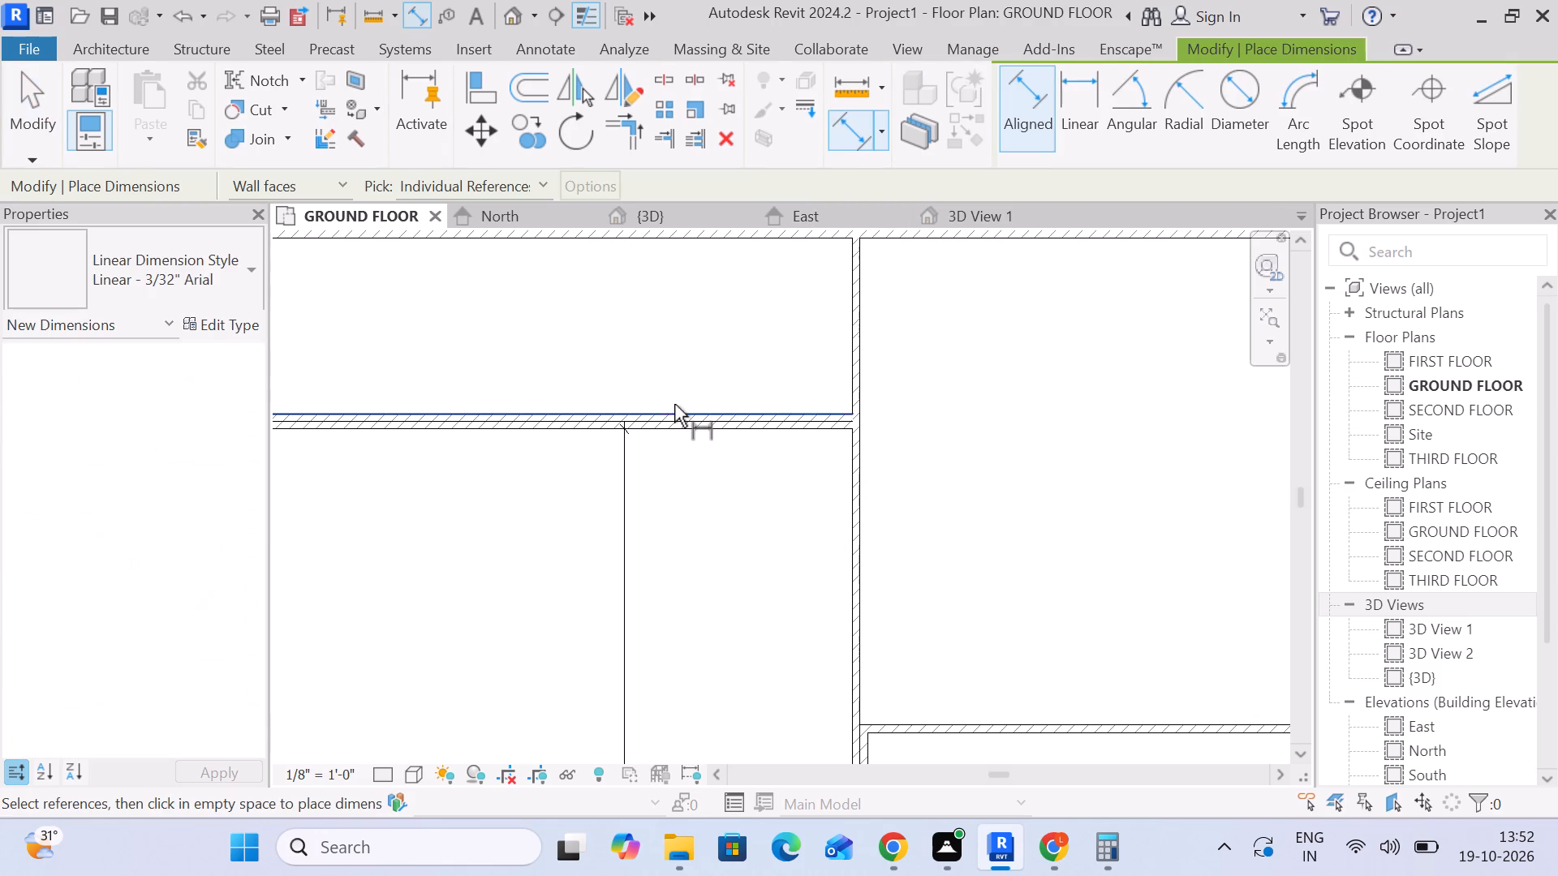
pyautogui.click(682, 407)
pyautogui.moveTo(697, 299); pyautogui.dragTo(665, 438, button='middle')
pyautogui.scroll(2, 664, 437)
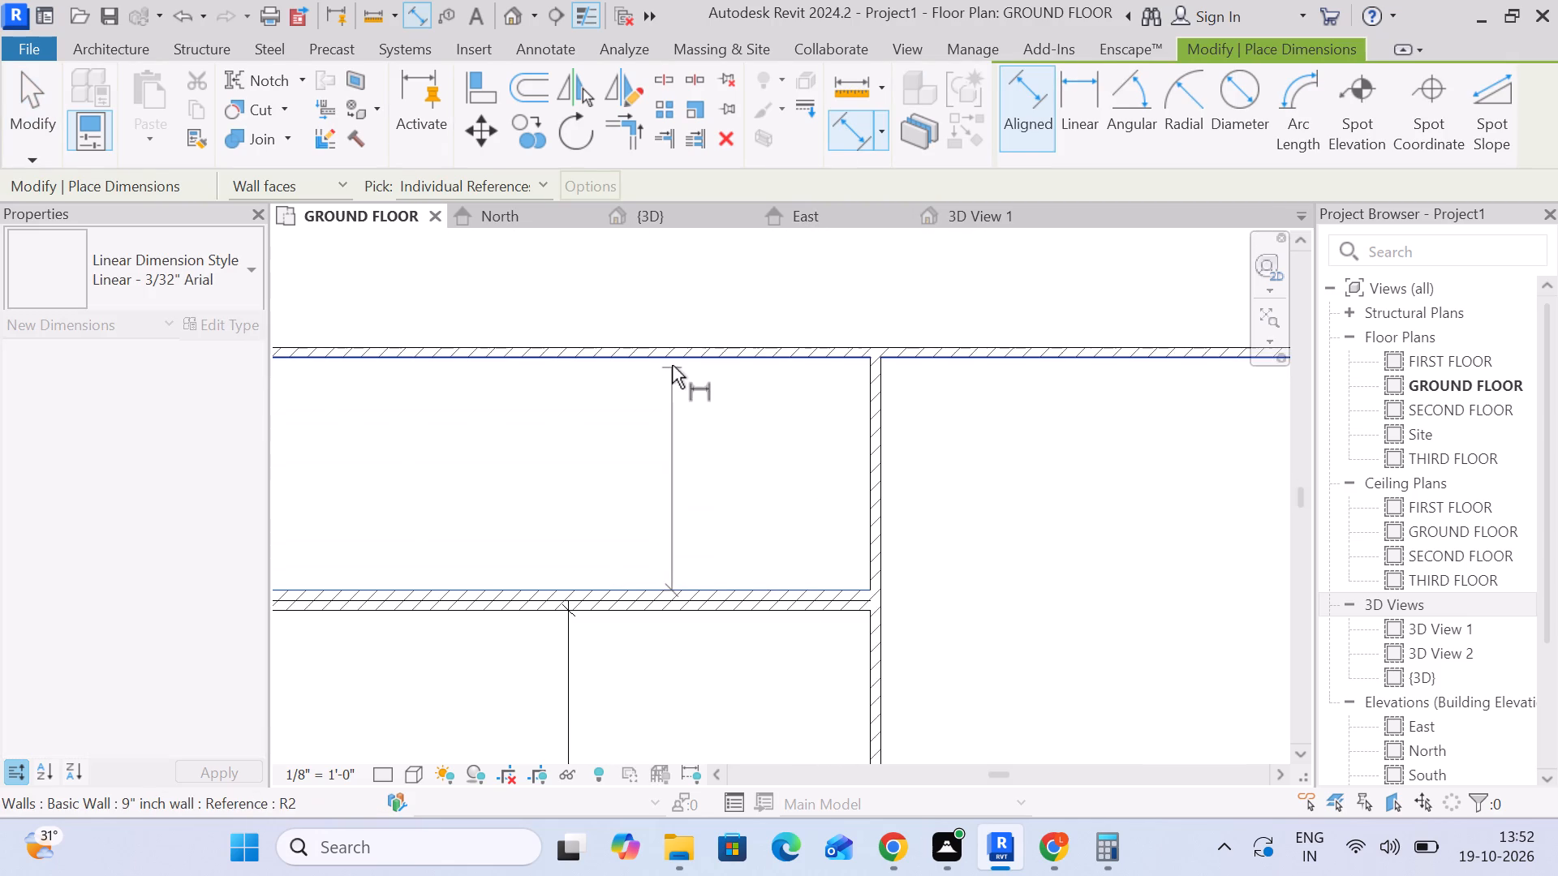
pyautogui.click(671, 362)
pyautogui.click(682, 415)
pyautogui.scroll(-3, 769, 468)
pyautogui.moveTo(732, 458); pyautogui.dragTo(641, 386, button='middle')
pyautogui.scroll(-4, 651, 383)
pyautogui.moveTo(651, 383); pyautogui.dragTo(579, 349, button='middle')
pyautogui.press('Escape')
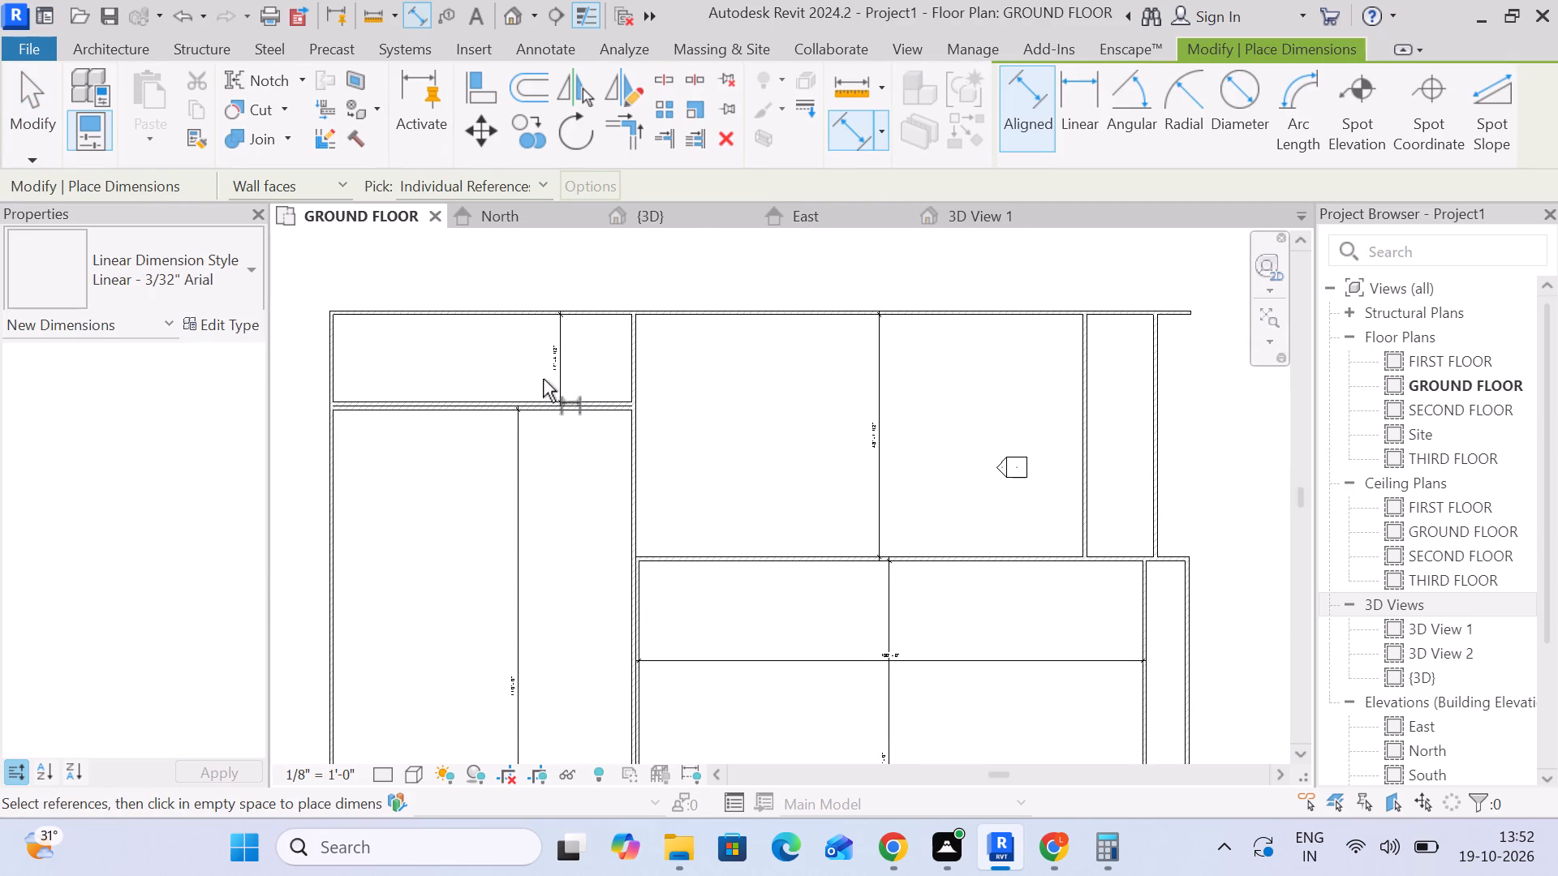
pyautogui.scroll(3, 542, 379)
pyautogui.press('Escape')
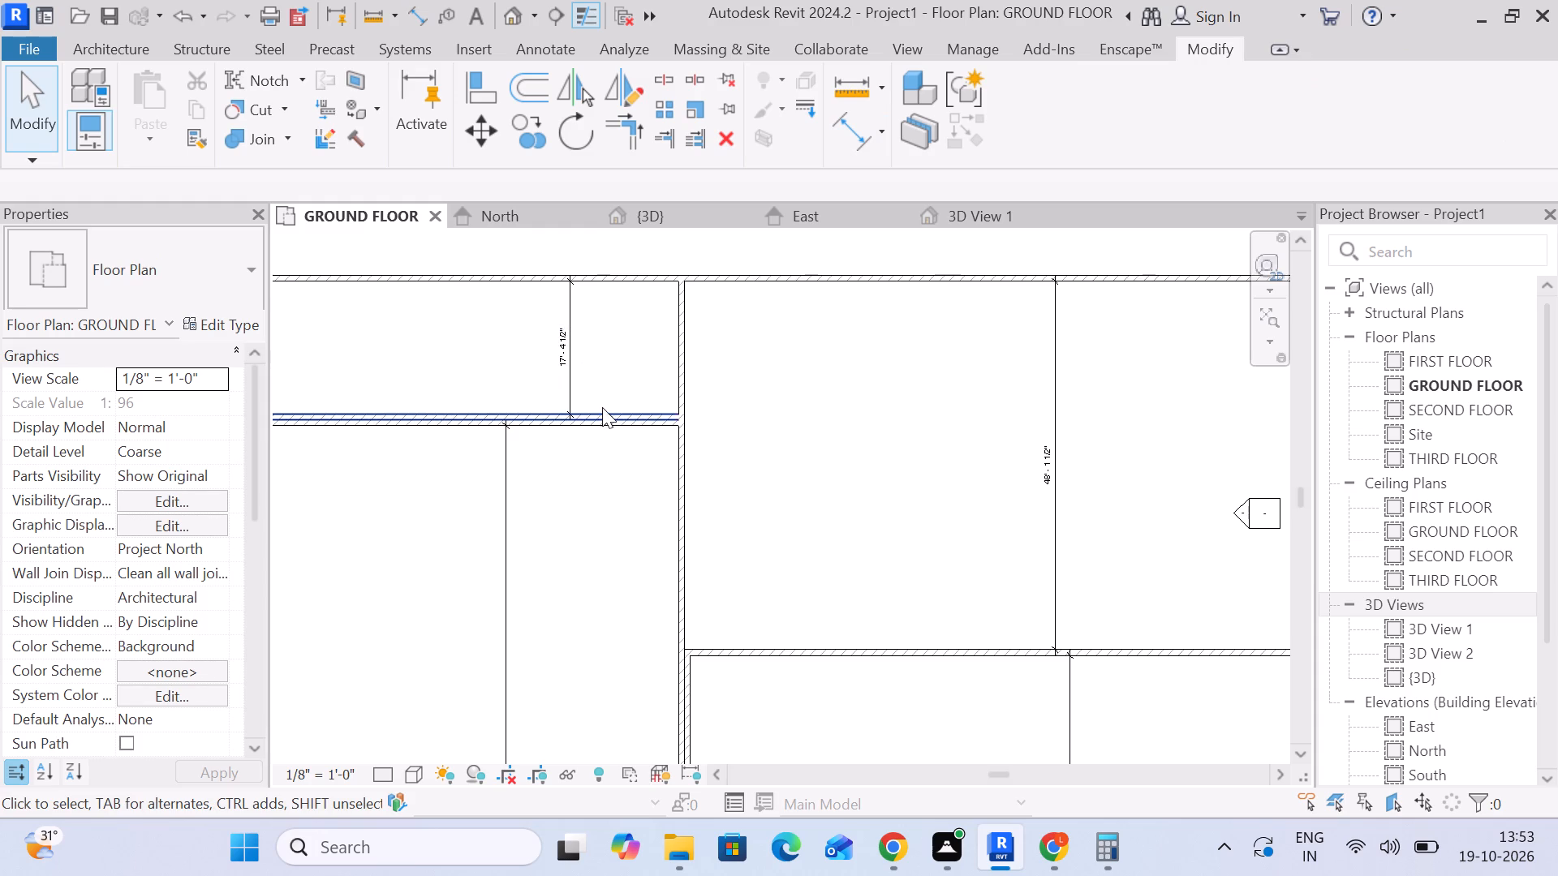
# Set the northwest room's clear north-south depth to 20' by moving the building's north wall.
pyautogui.click(600, 278)
pyautogui.click(557, 346)
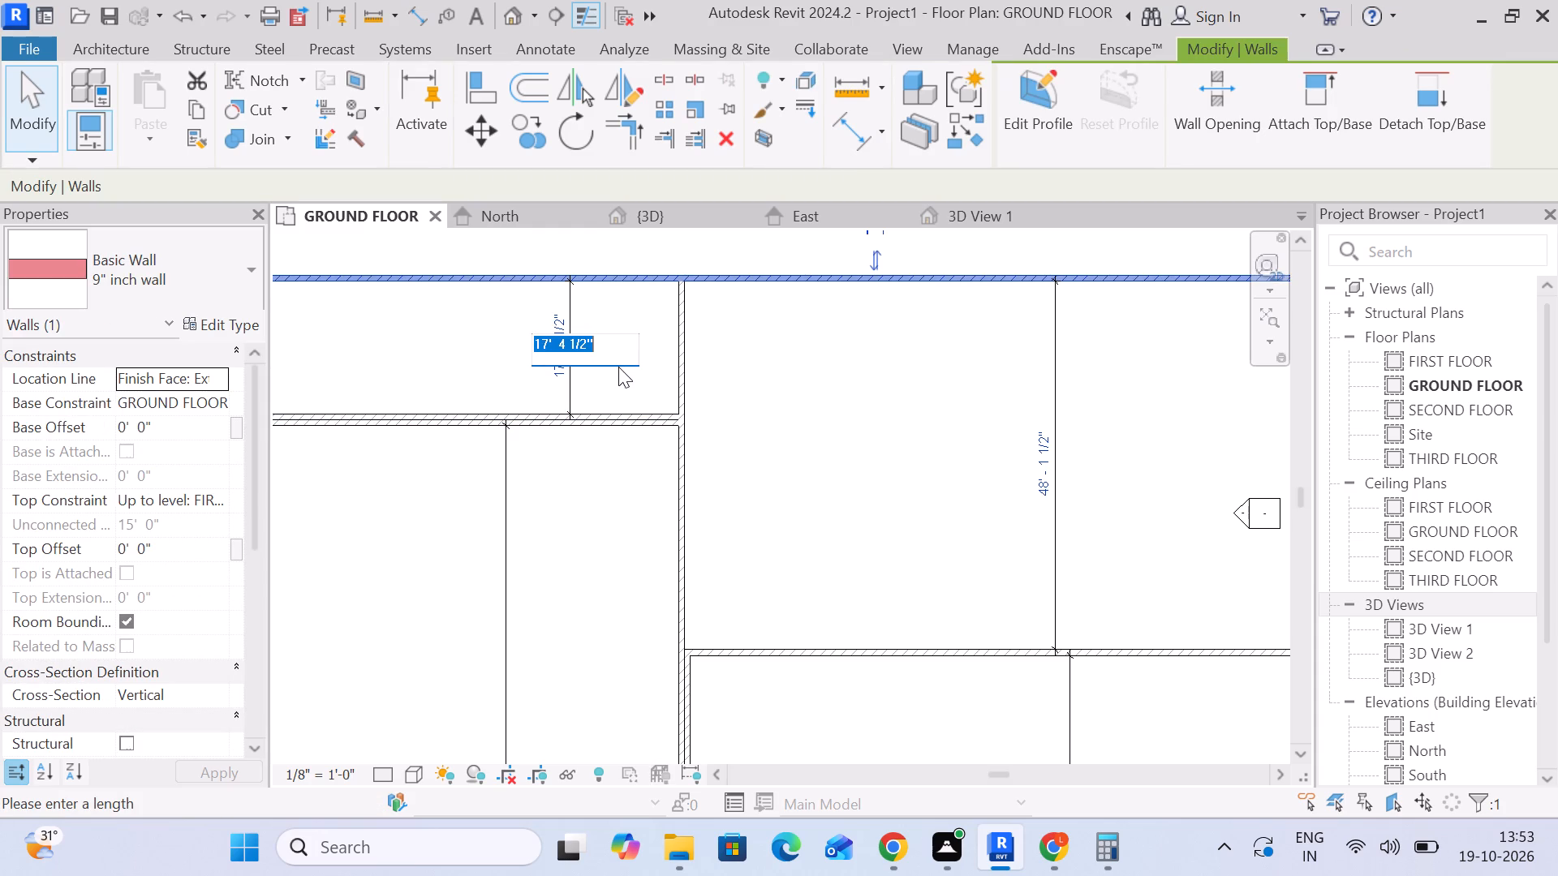
pyautogui.press('2')
pyautogui.write("0'")
pyautogui.press('Return')
pyautogui.scroll(-3, 619, 381)
pyautogui.moveTo(626, 389); pyautogui.dragTo(598, 392, button='middle')
pyautogui.scroll(-3, 598, 392)
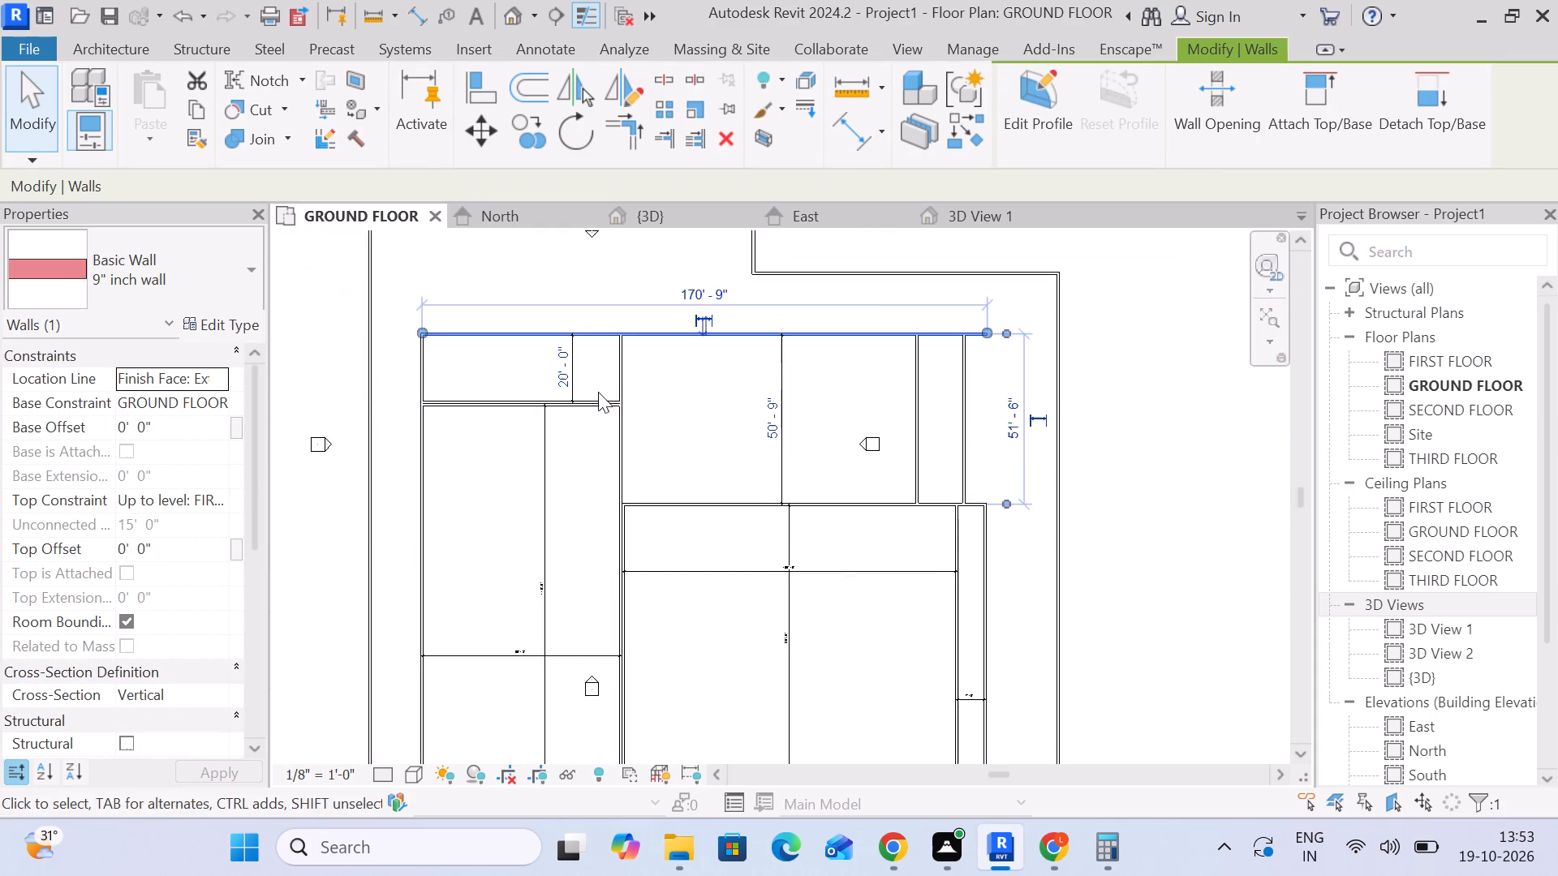
pyautogui.moveTo(591, 392); pyautogui.dragTo(407, 346, button='middle')
pyautogui.scroll(1, 516, 354)
pyautogui.click(1131, 402)
pyautogui.scroll(-3, 585, 402)
pyautogui.moveTo(505, 390); pyautogui.dragTo(617, 394, button='middle')
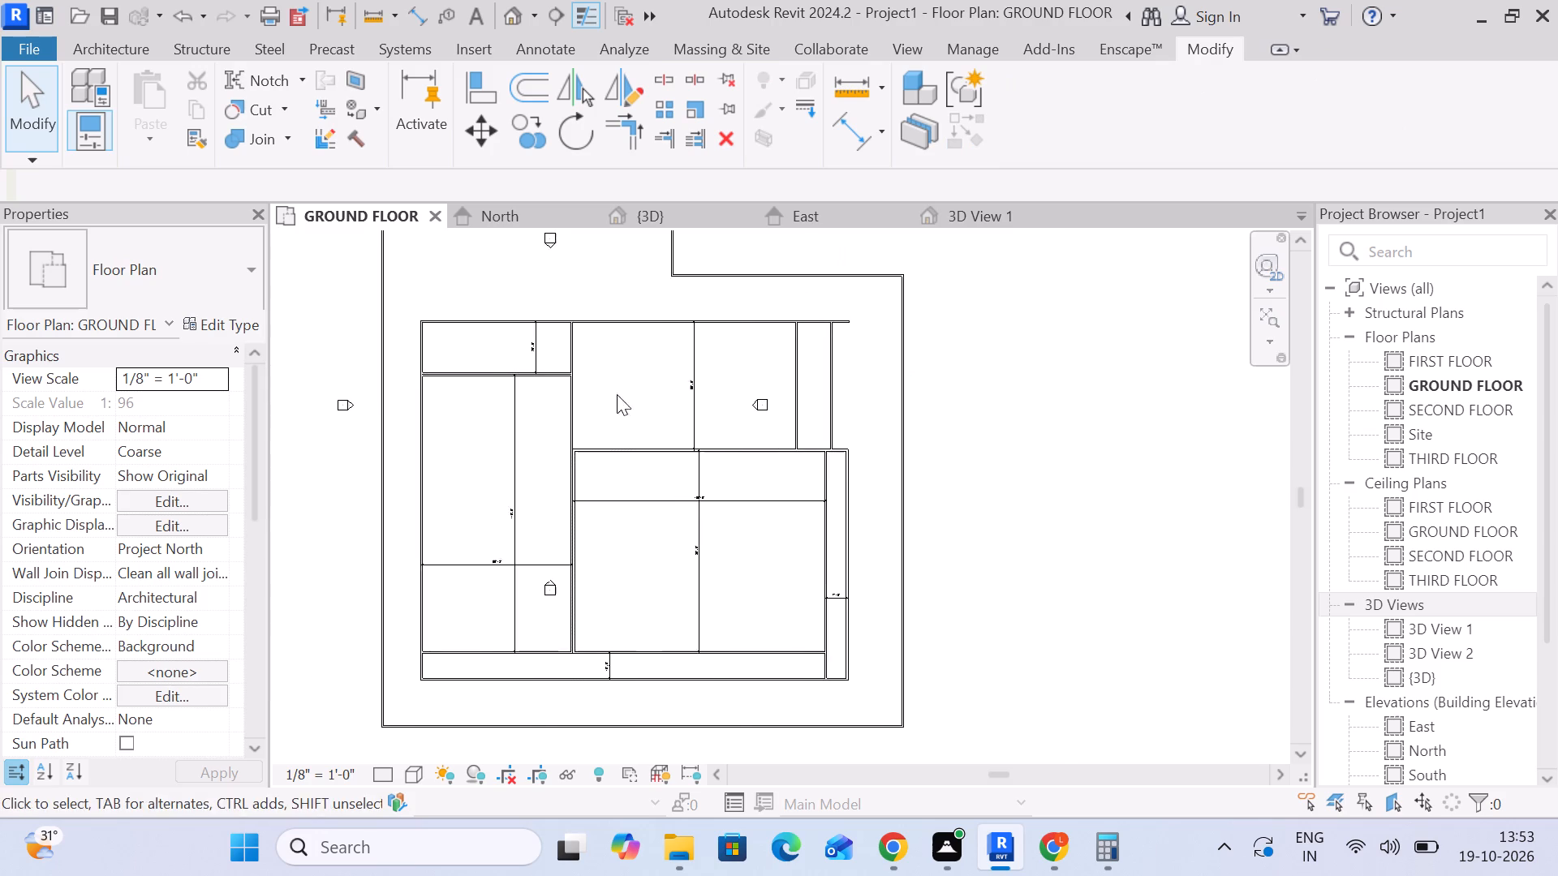
# Examine the ground floor's room layout and existing dimensions across the whole plan.
pyautogui.scroll(3, 598, 455)
pyautogui.scroll(5, 536, 394)
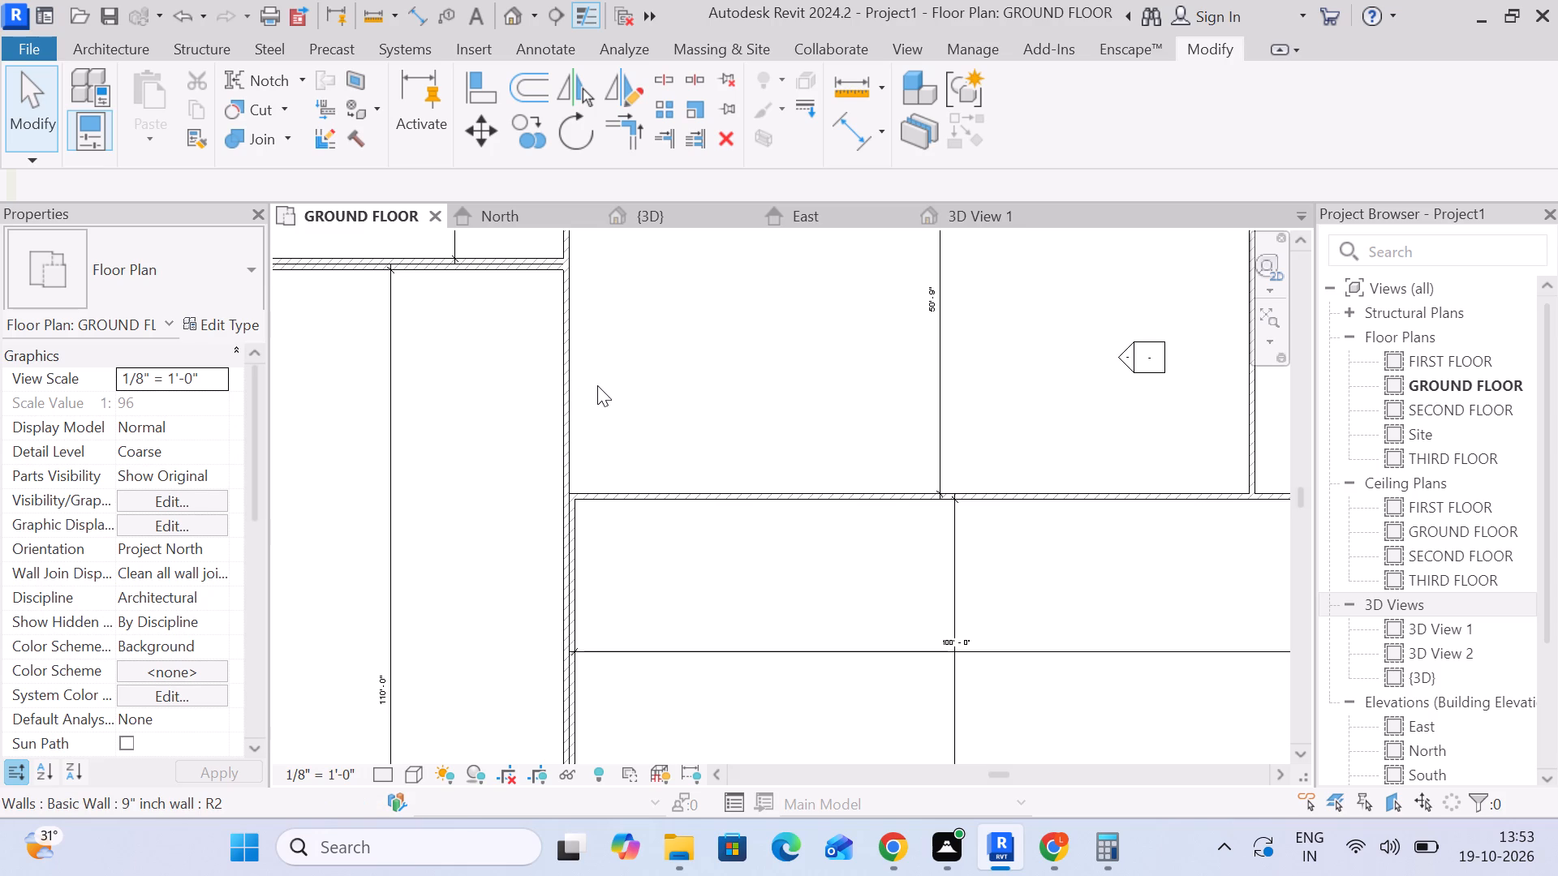
pyautogui.scroll(-3, 623, 457)
pyautogui.moveTo(661, 498); pyautogui.dragTo(628, 487, button='middle')
pyautogui.scroll(-4, 622, 483)
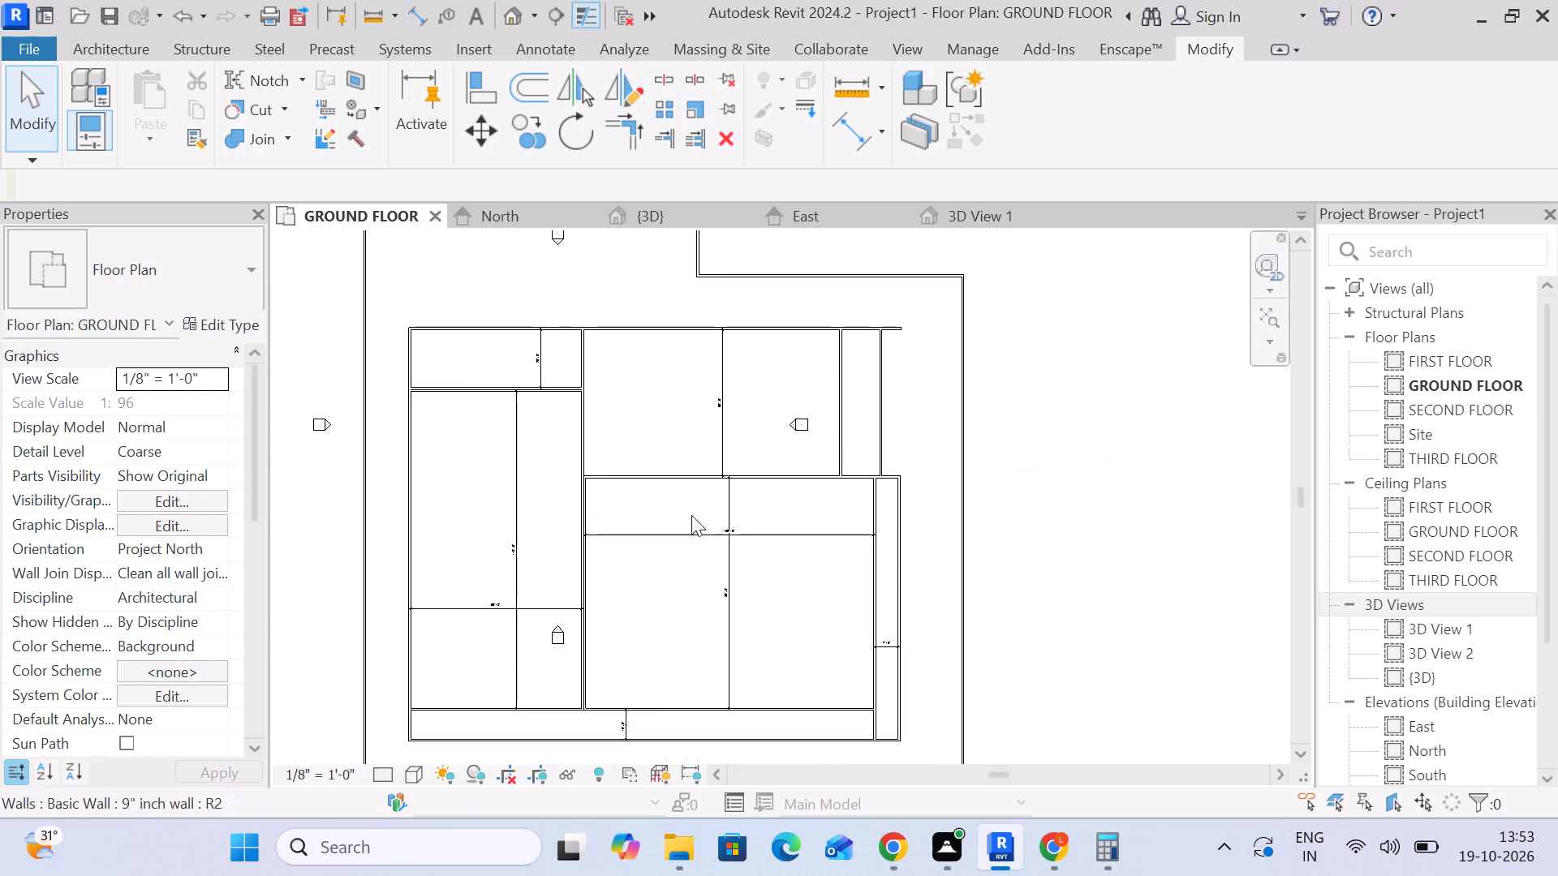
pyautogui.moveTo(808, 567); pyautogui.dragTo(777, 516, button='middle')
pyautogui.scroll(2, 682, 550)
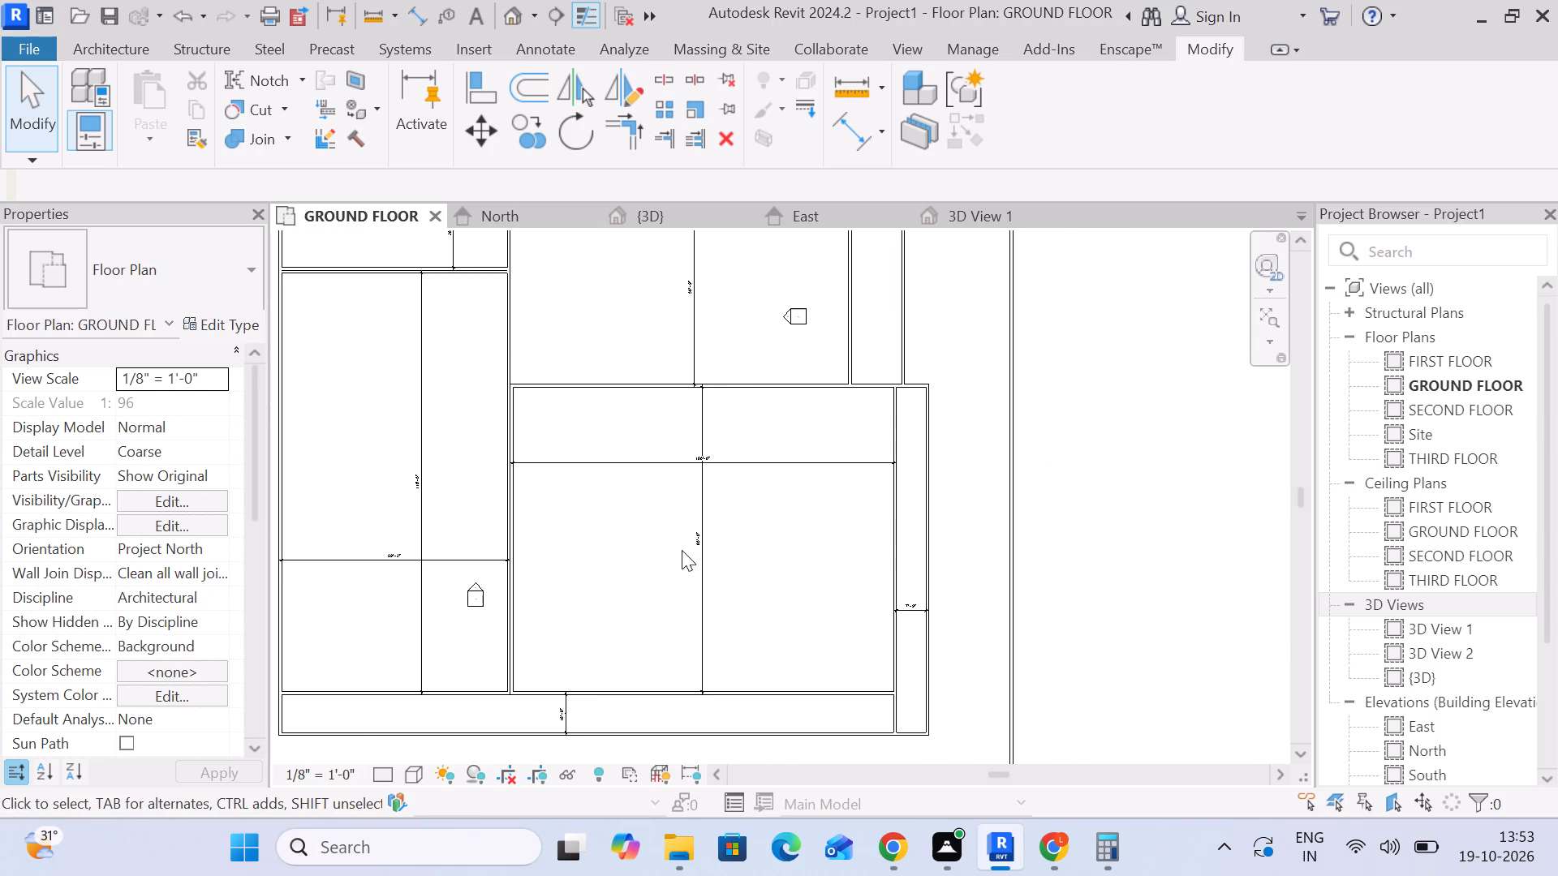
pyautogui.scroll(-3, 663, 576)
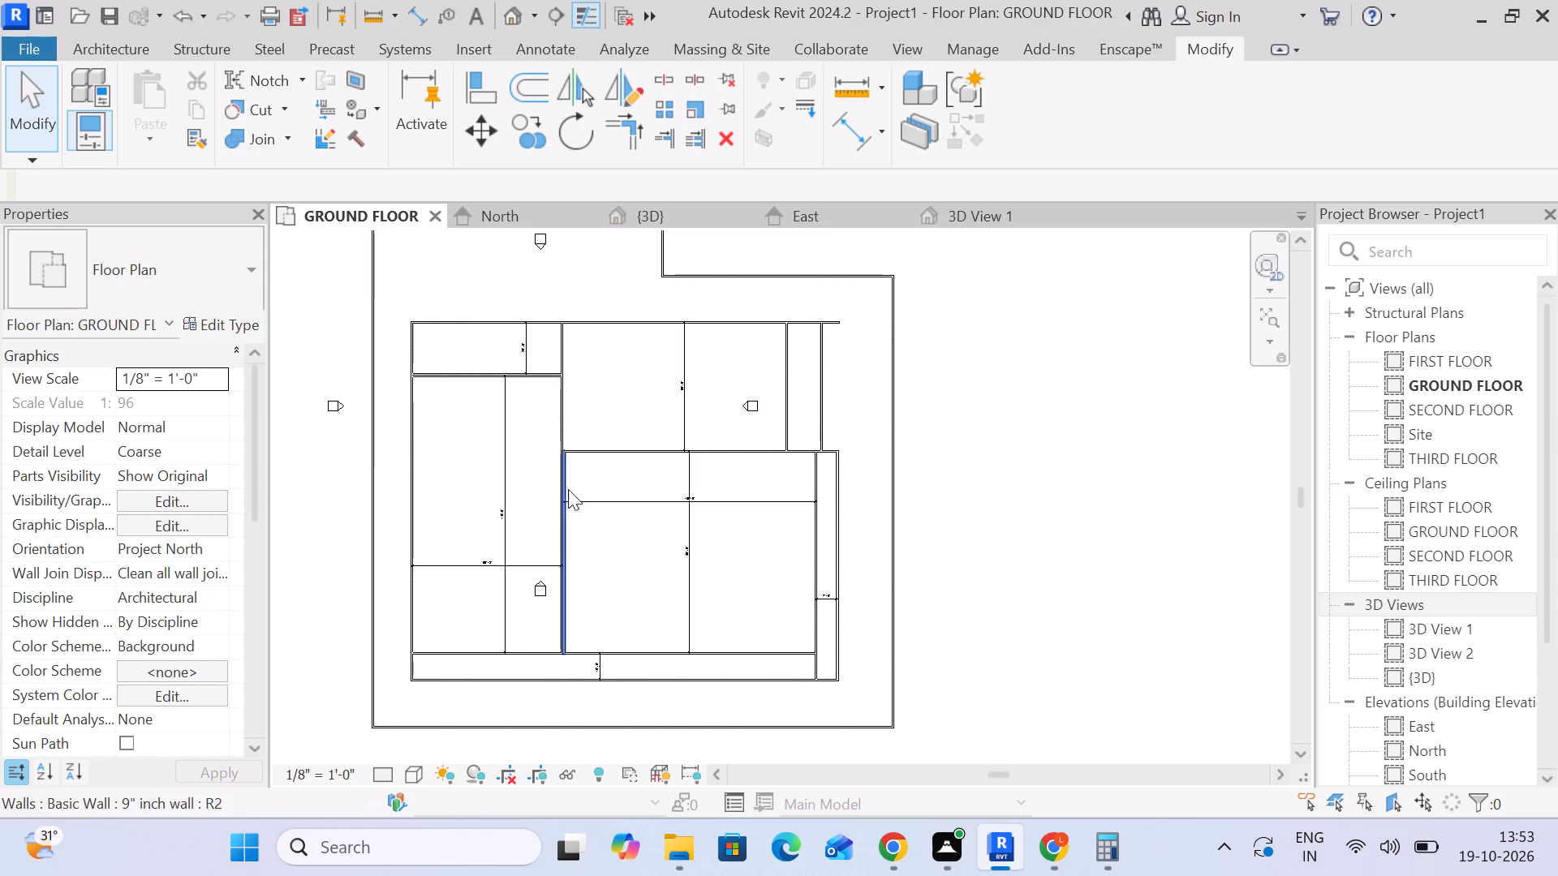
pyautogui.scroll(3, 527, 413)
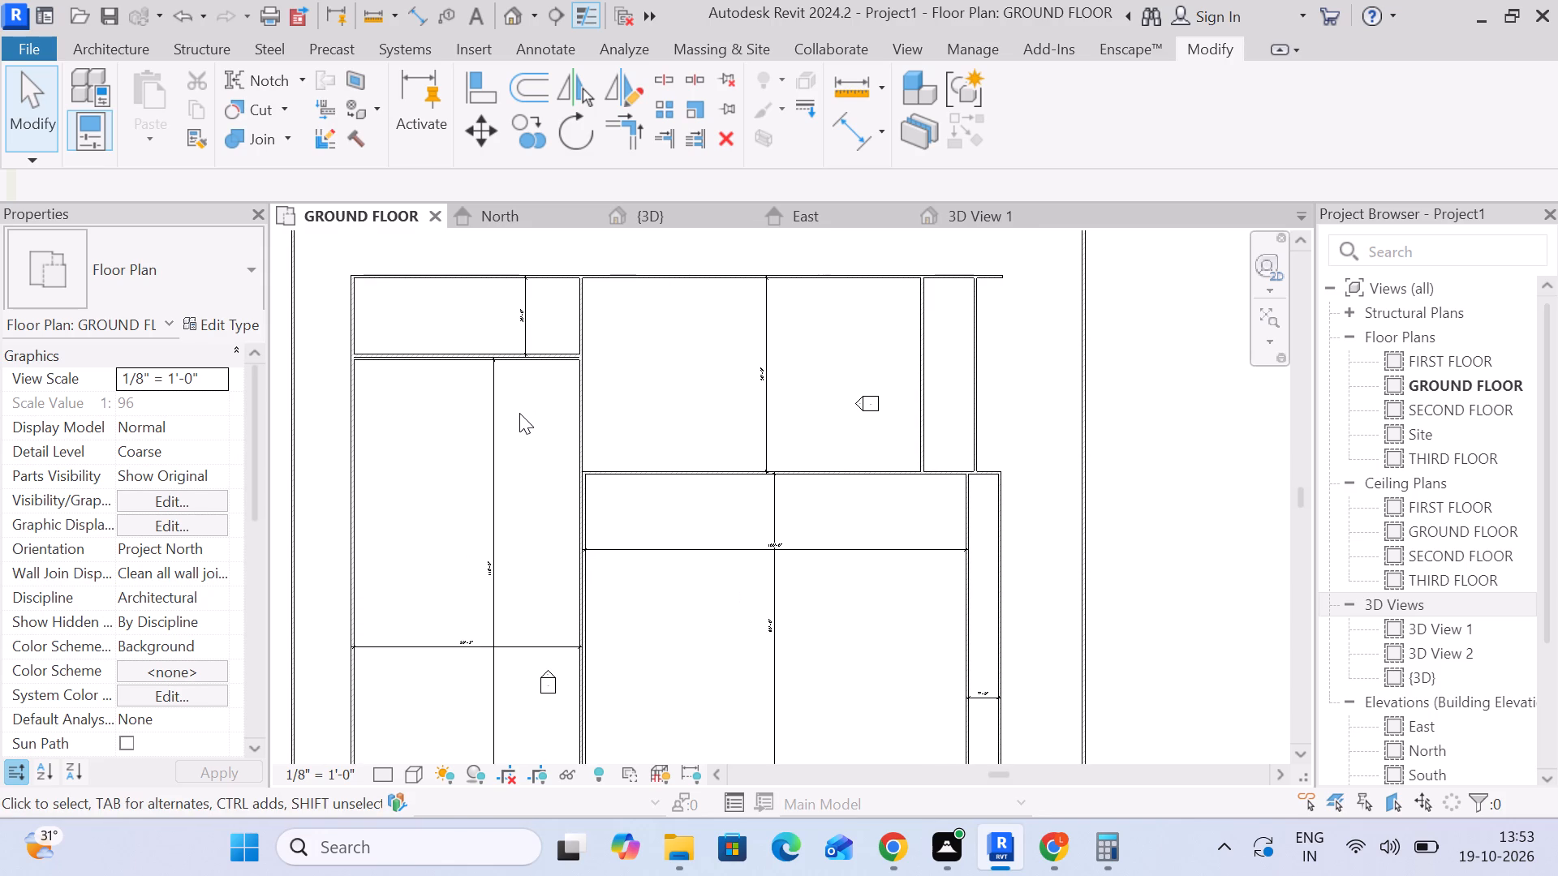
pyautogui.scroll(-2, 513, 438)
pyautogui.moveTo(508, 462); pyautogui.dragTo(449, 409, button='middle')
pyautogui.scroll(-3, 457, 421)
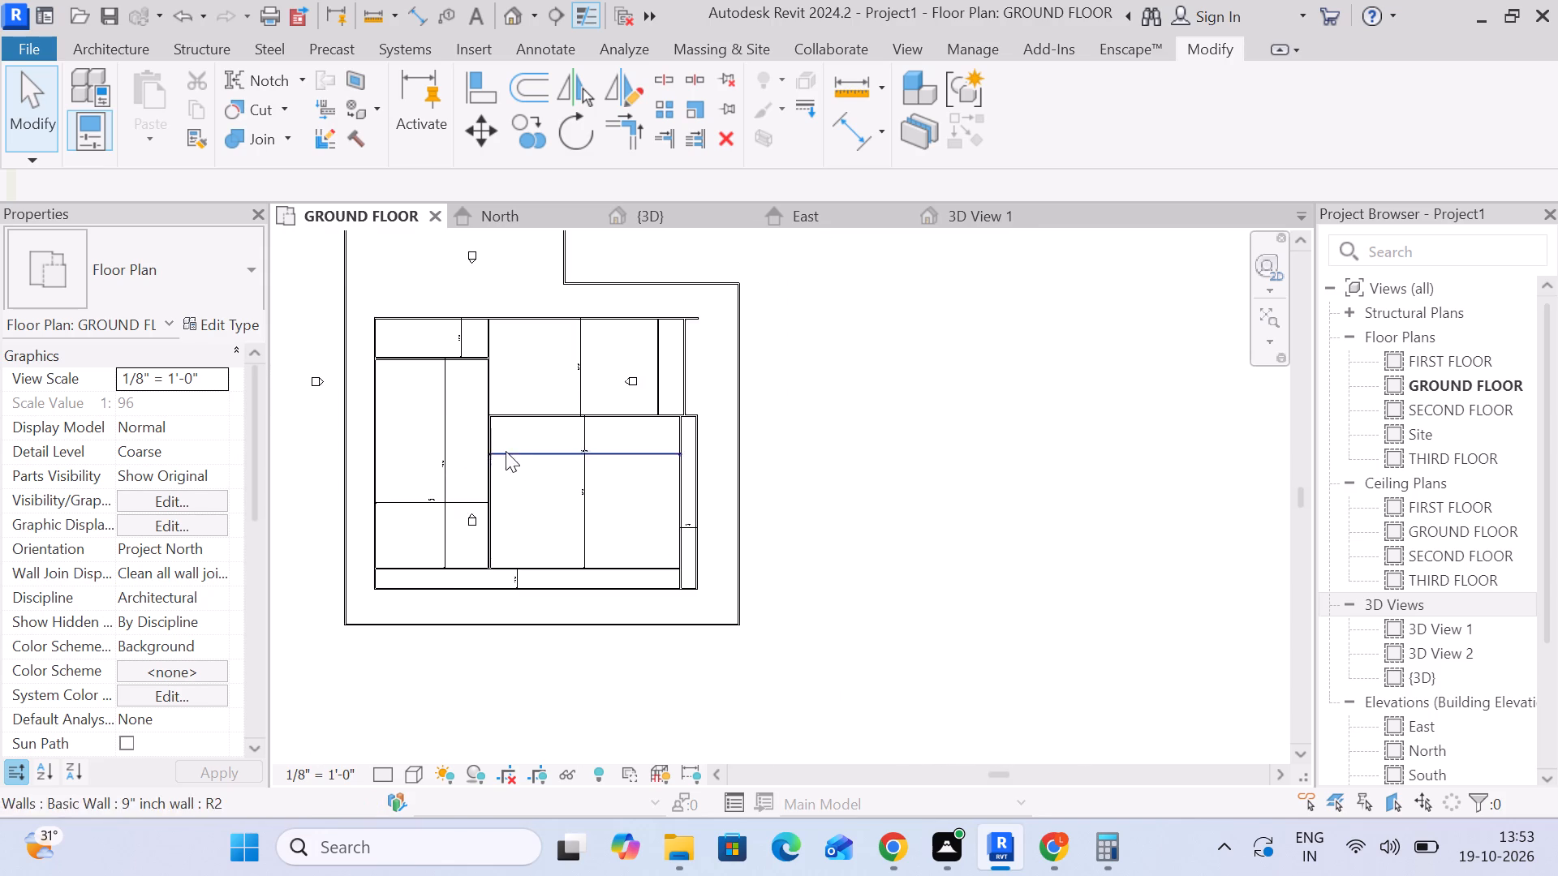
pyautogui.moveTo(506, 451); pyautogui.dragTo(587, 578, button='middle')
pyautogui.scroll(4, 587, 578)
pyautogui.moveTo(693, 610); pyautogui.dragTo(678, 483, button='middle')
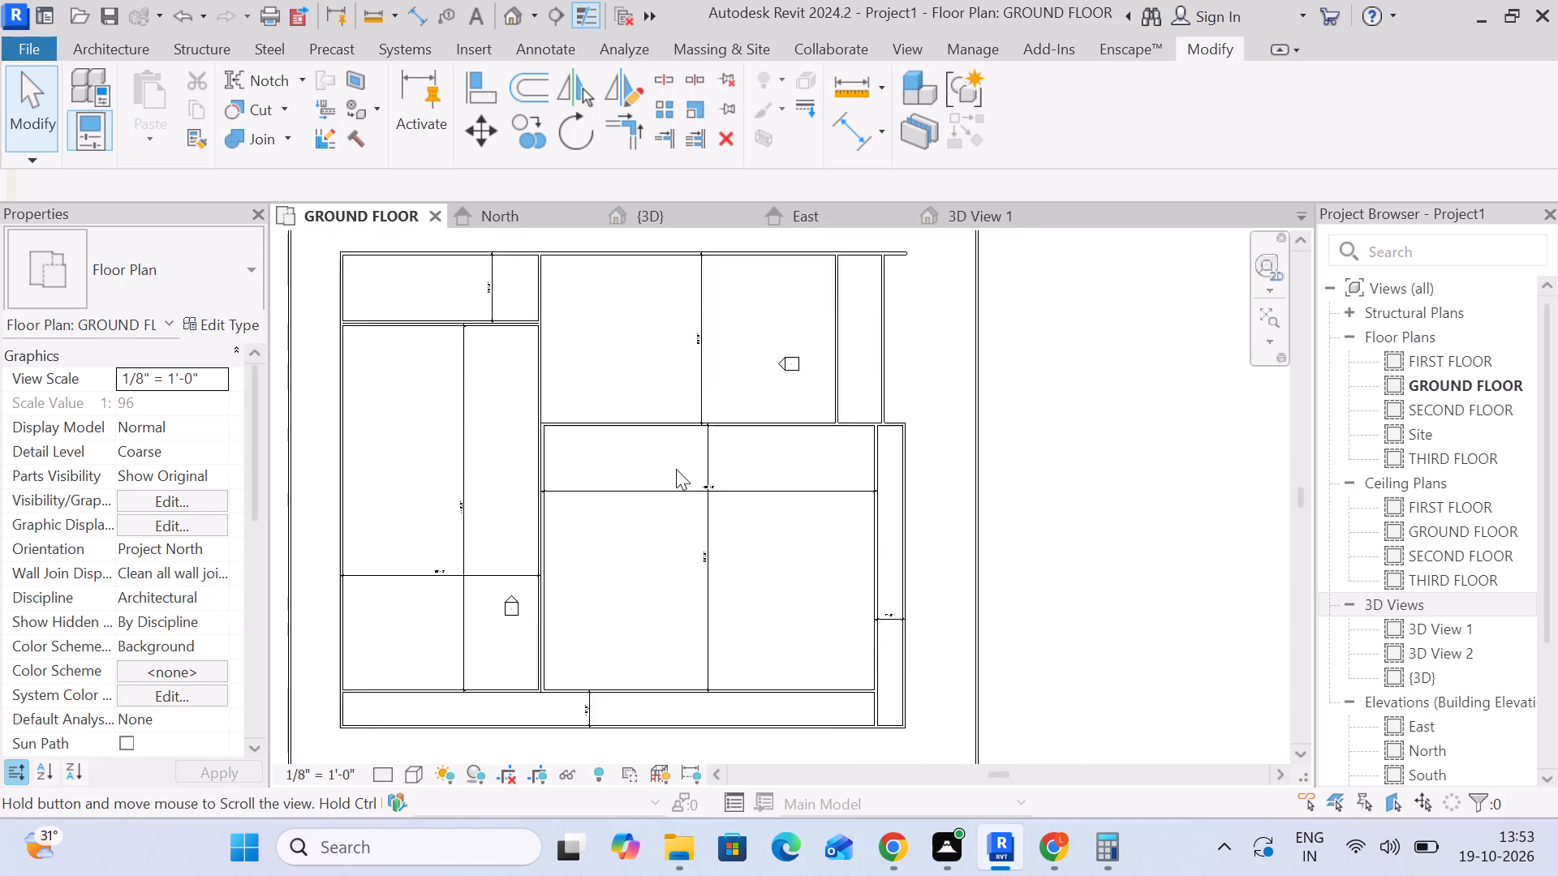
# Set the narrow east corridor's clear width to 10' by moving its east wall.
pyautogui.scroll(2, 887, 593)
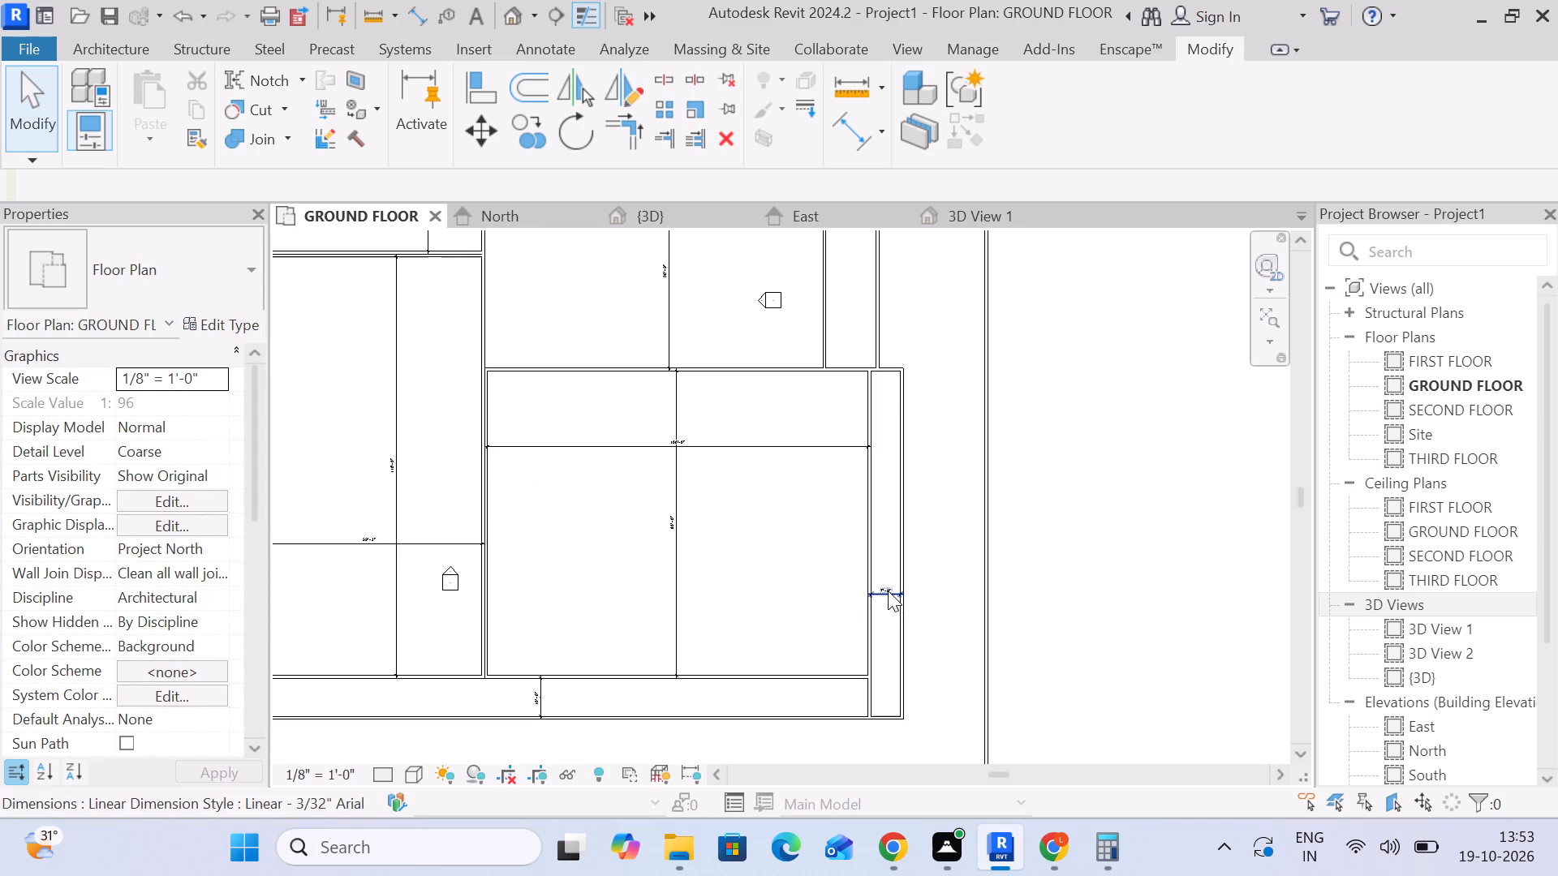
pyautogui.scroll(1, 611, 591)
pyautogui.moveTo(612, 576); pyautogui.dragTo(638, 436, button='middle')
pyautogui.scroll(6, 939, 498)
pyautogui.click(964, 425)
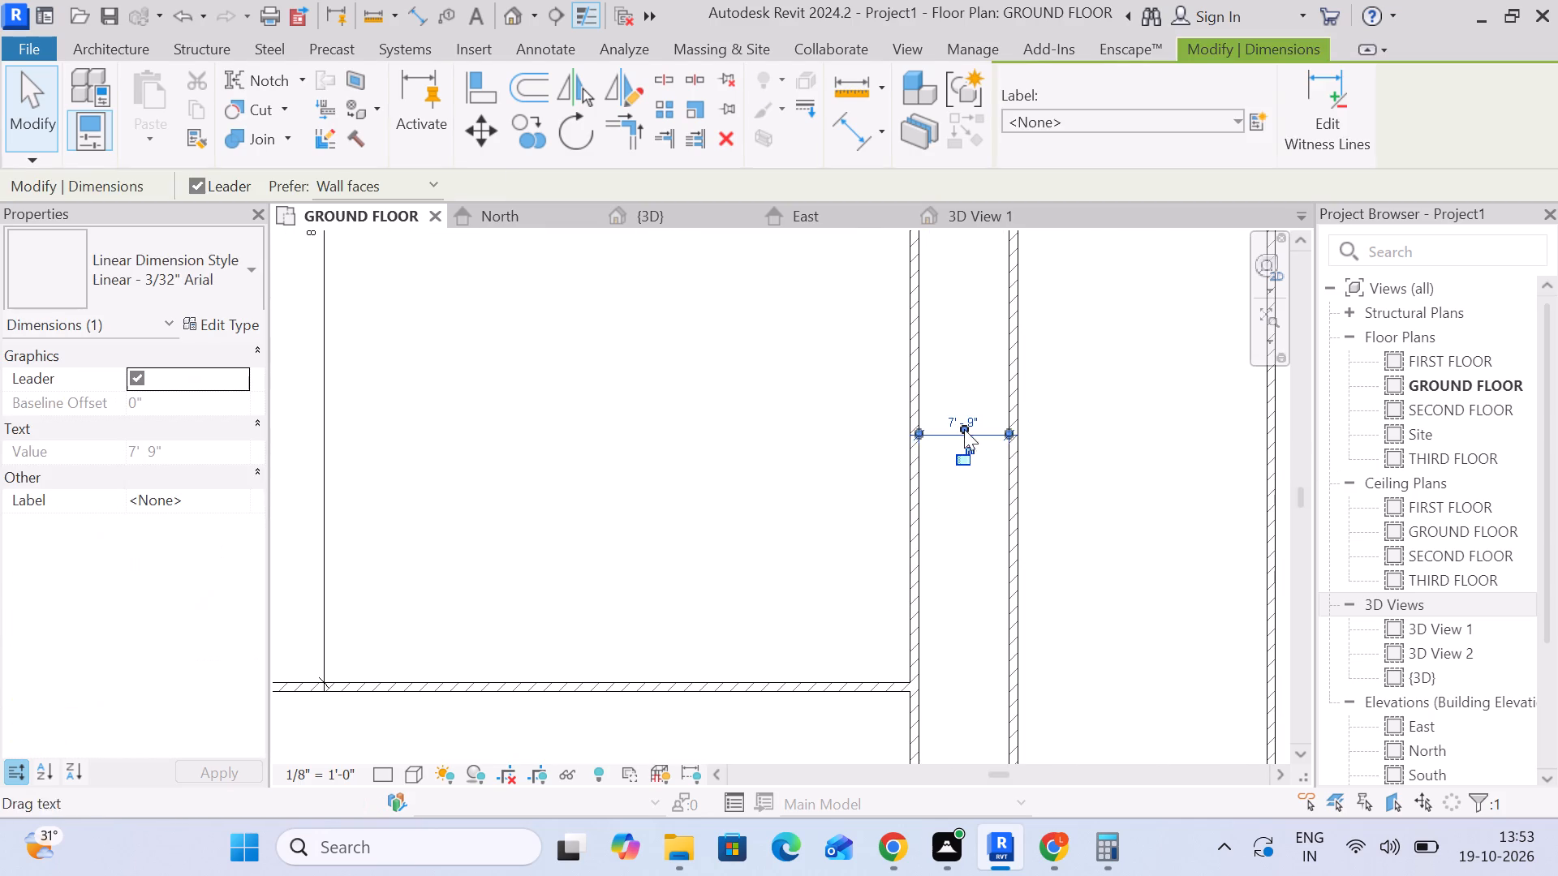
pyautogui.click(975, 505)
pyautogui.click(1019, 471)
pyautogui.click(962, 410)
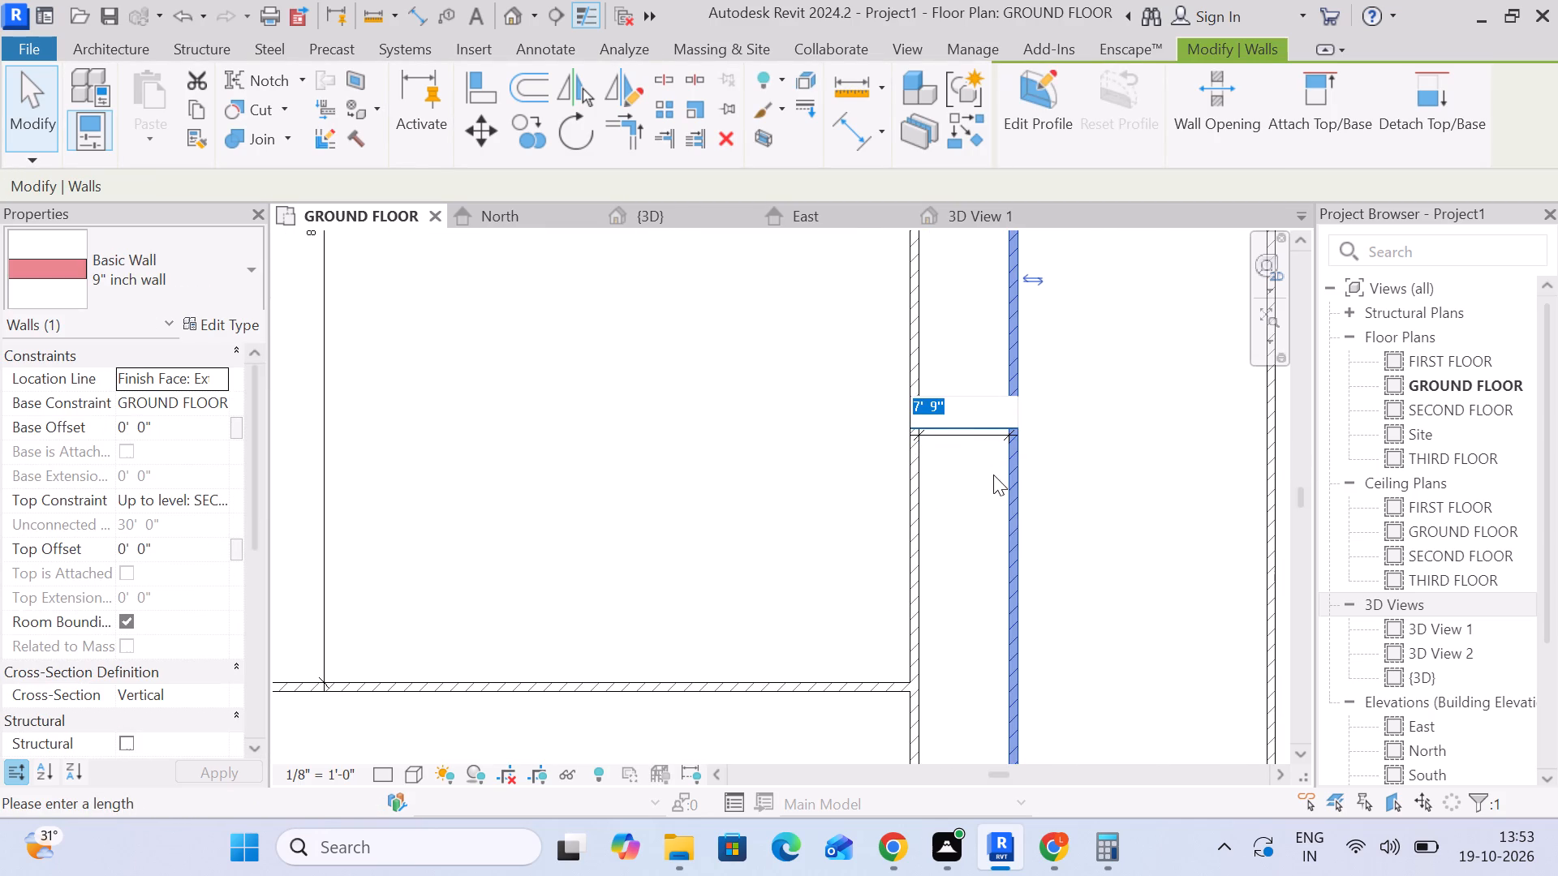
pyautogui.write('10')
pyautogui.press("'")
pyautogui.press('Return')
pyautogui.scroll(-4, 975, 505)
pyautogui.scroll(-4, 1115, 501)
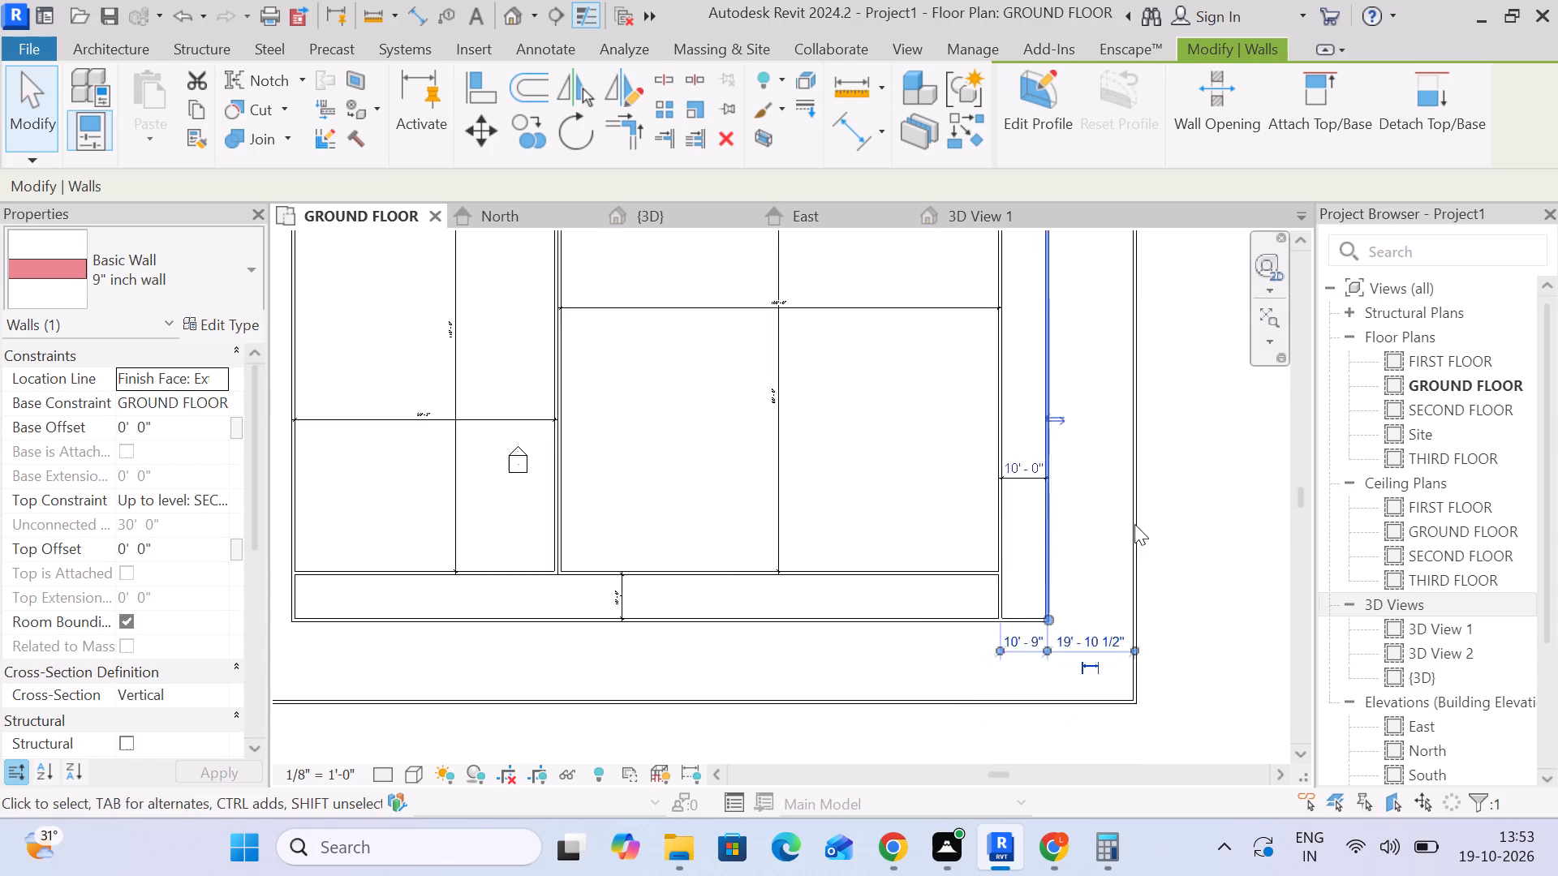
pyautogui.click(1218, 510)
# Check the distance from the outer boundary's east wall to the building's east wall.
pyautogui.click(1127, 560)
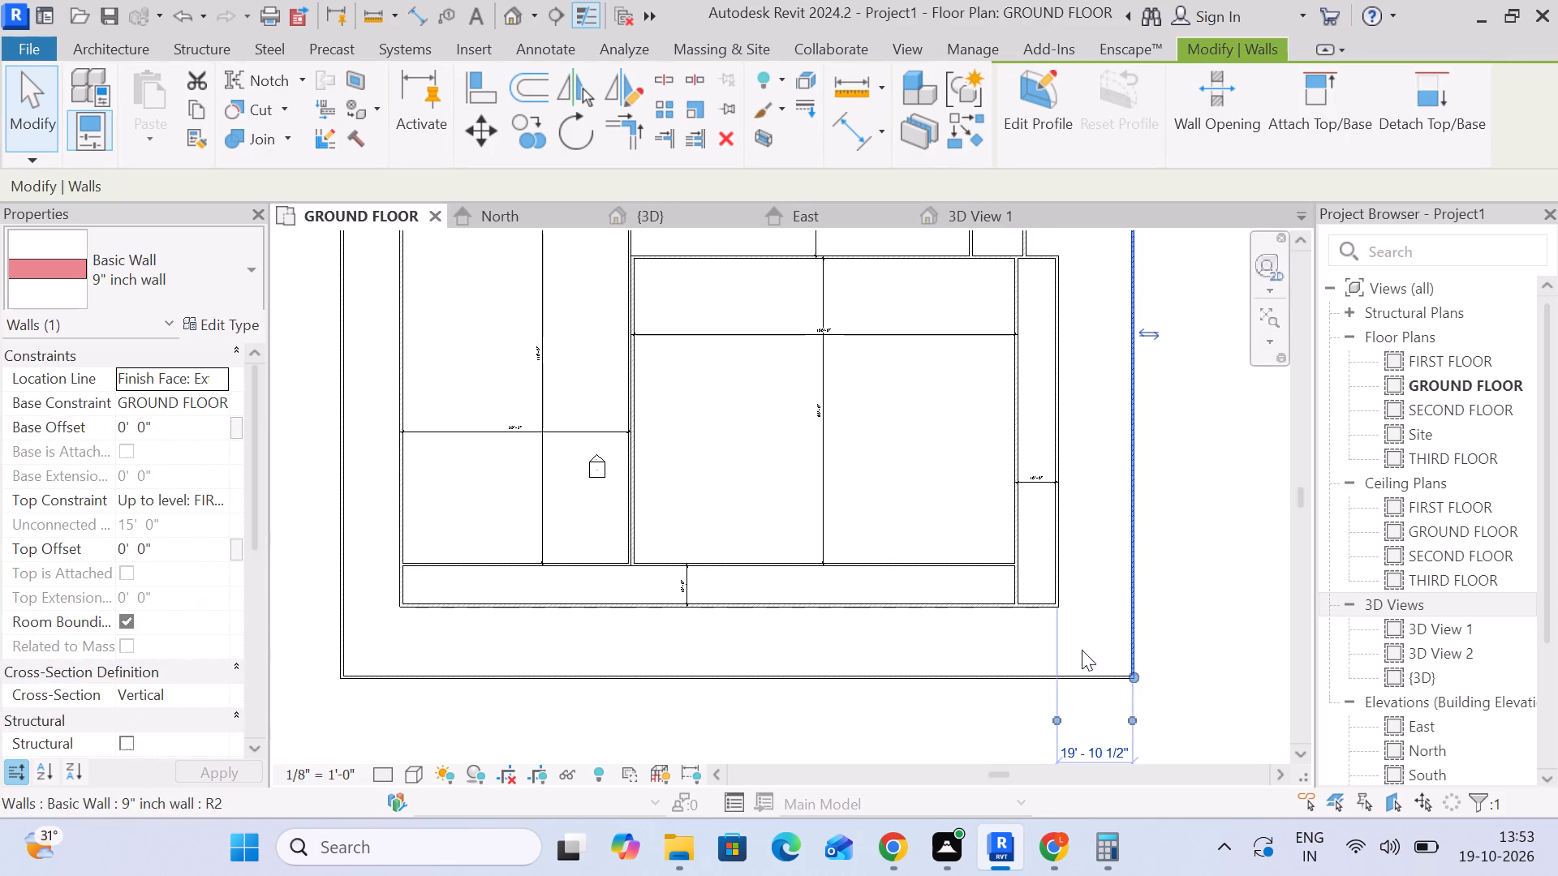
pyautogui.moveTo(1087, 711); pyautogui.dragTo(1059, 541, button='middle')
pyautogui.scroll(2, 1052, 582)
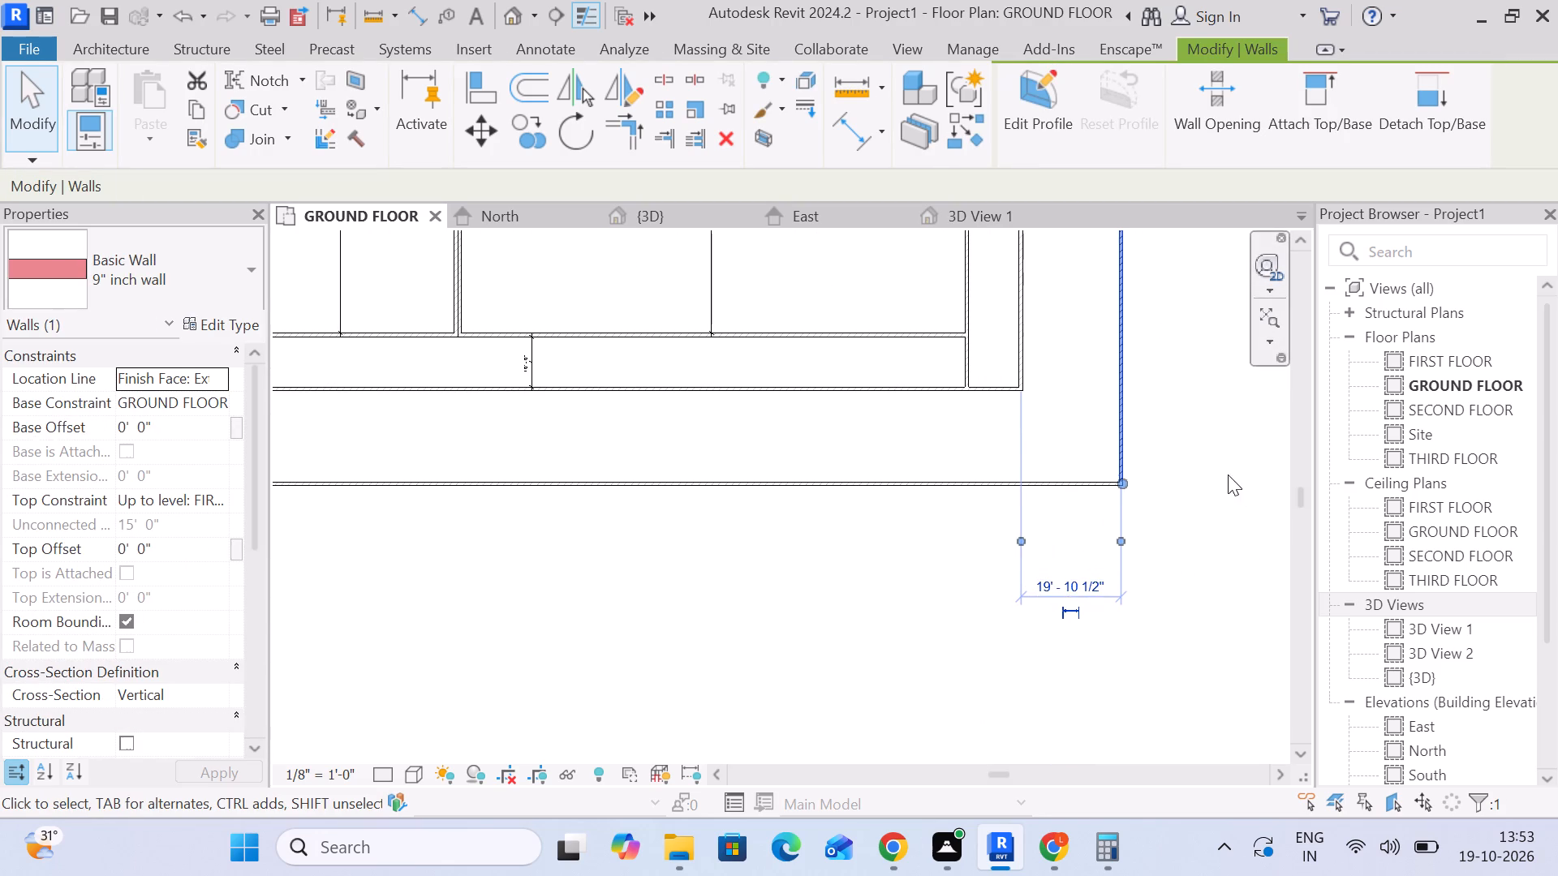
pyautogui.click(1228, 474)
pyautogui.scroll(-4, 1162, 456)
pyautogui.moveTo(641, 486); pyautogui.dragTo(650, 740, button='middle')
pyautogui.scroll(3, 698, 654)
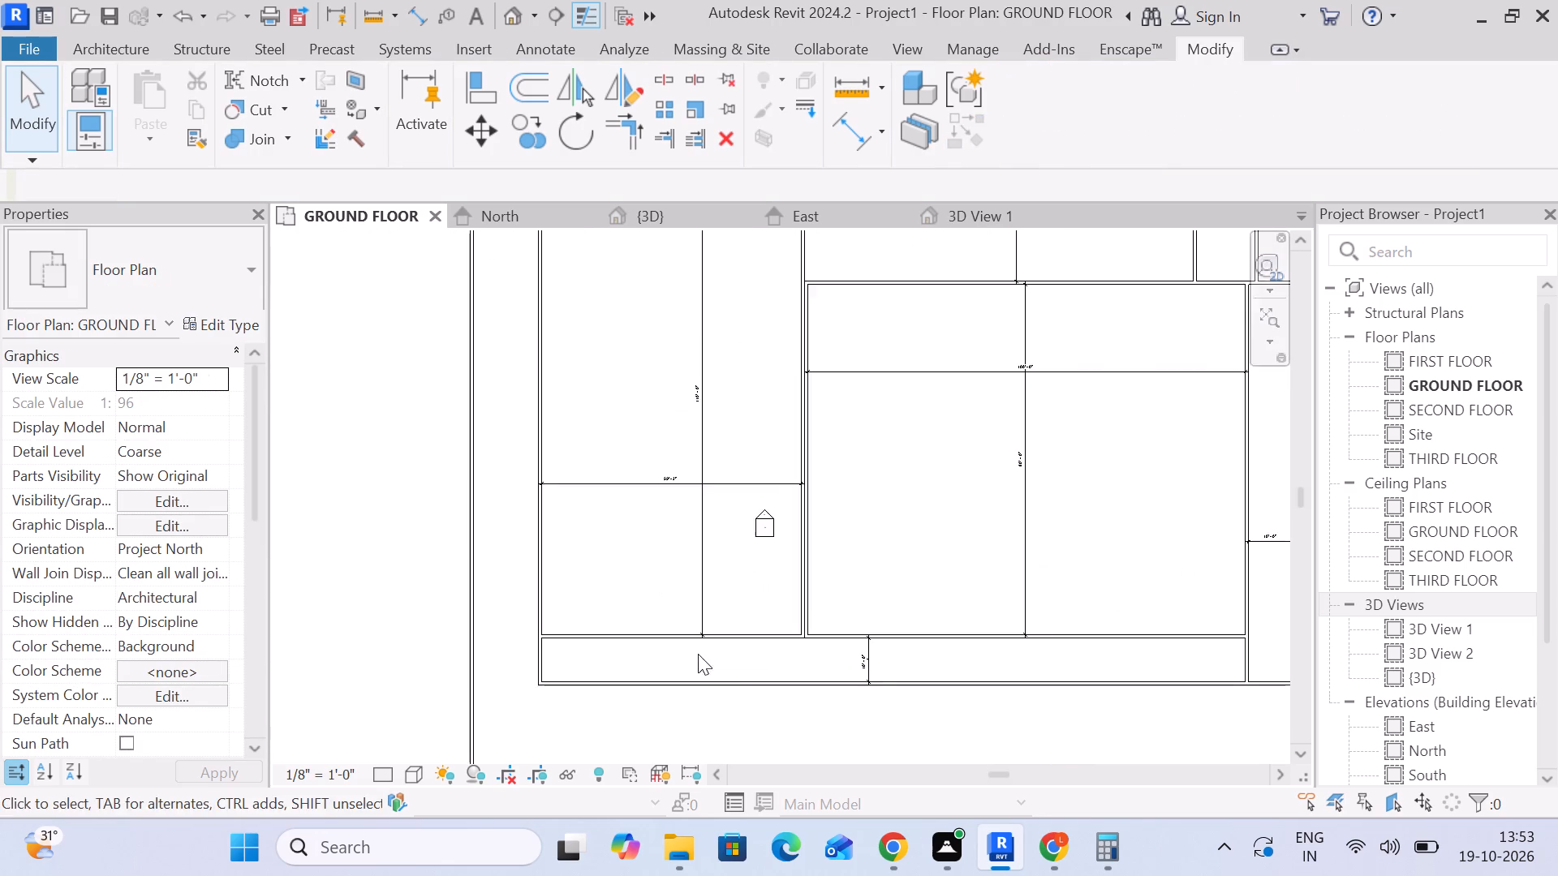
# Examine the ground floor's room layout from the southern corridor up to the northwest room and its walls.
pyautogui.scroll(-1, 769, 680)
pyautogui.moveTo(772, 681); pyautogui.dragTo(715, 617, button='middle')
pyautogui.scroll(6, 712, 614)
pyautogui.scroll(1, 837, 612)
pyautogui.scroll(-5, 834, 611)
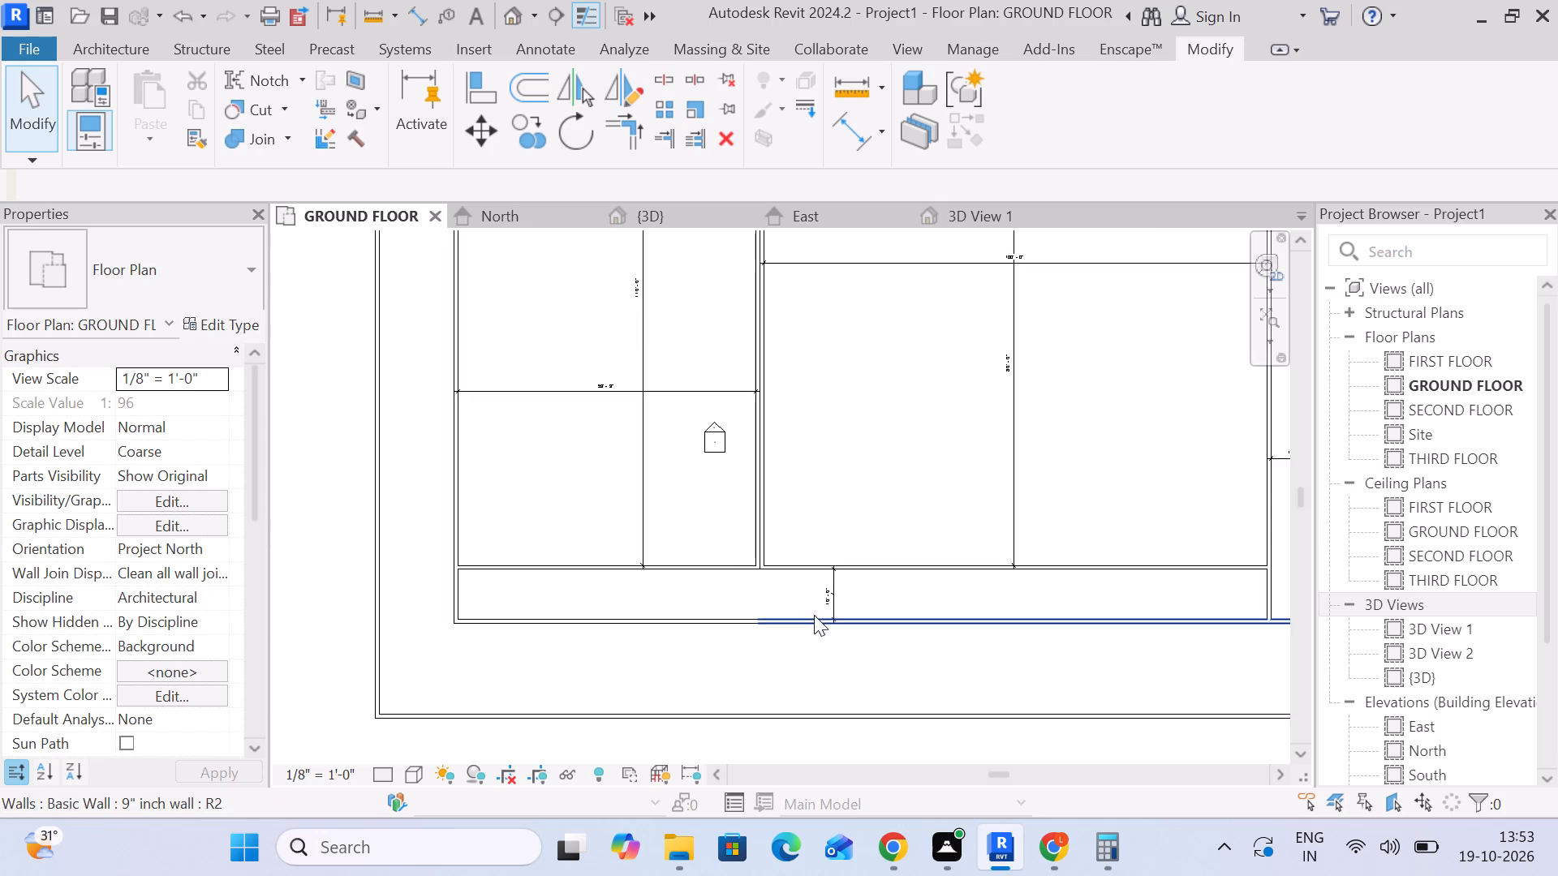
pyautogui.scroll(-3, 814, 615)
pyautogui.moveTo(683, 495); pyautogui.dragTo(678, 572, button='middle')
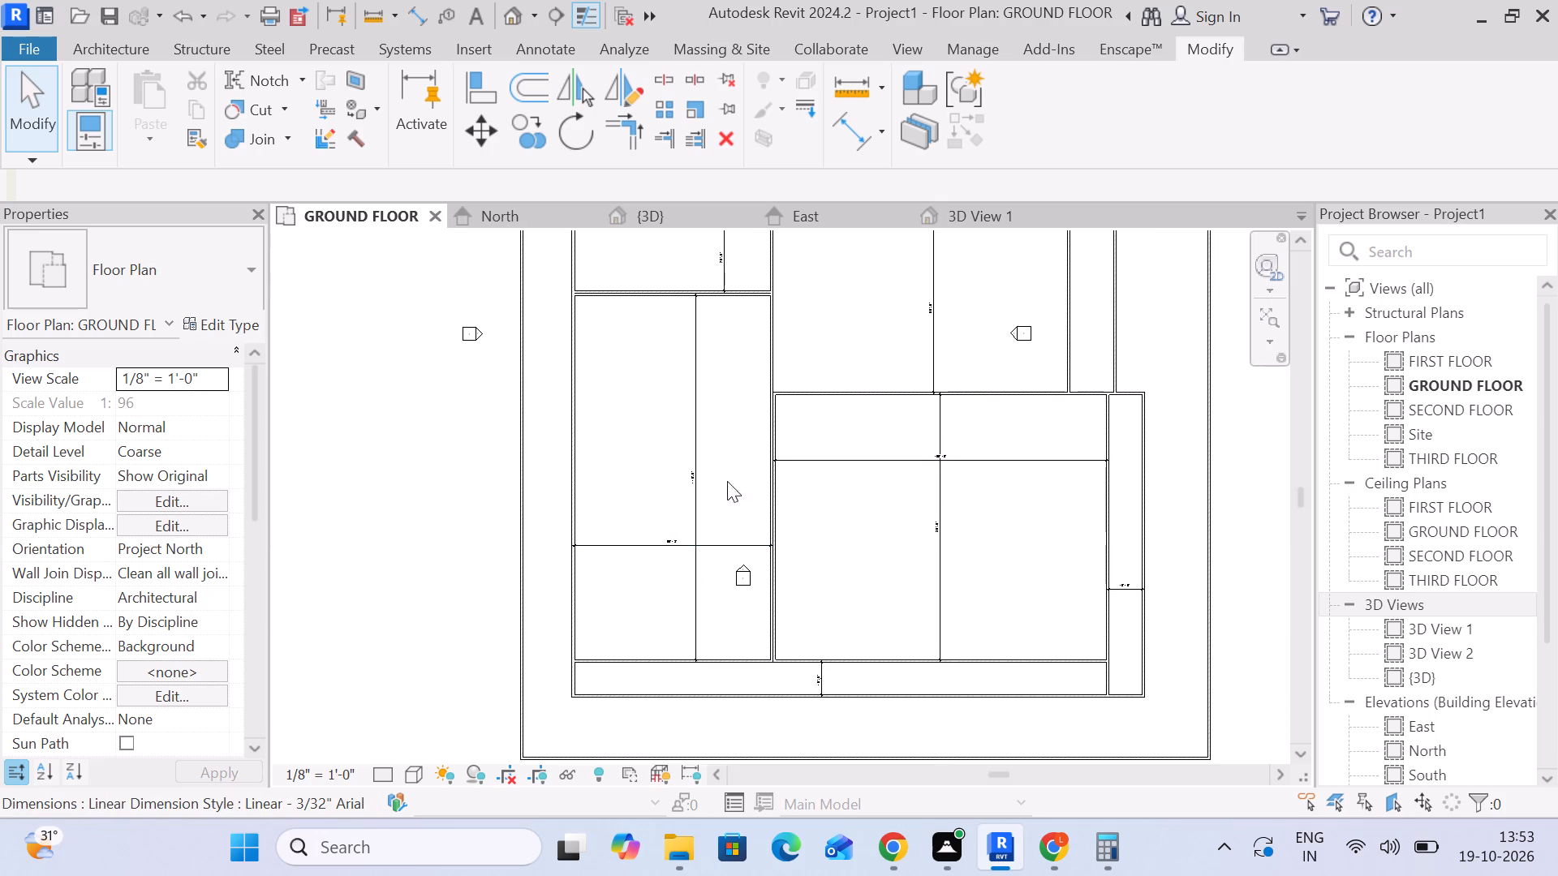
pyautogui.scroll(-2, 745, 425)
pyautogui.moveTo(743, 425); pyautogui.dragTo(686, 503, button='middle')
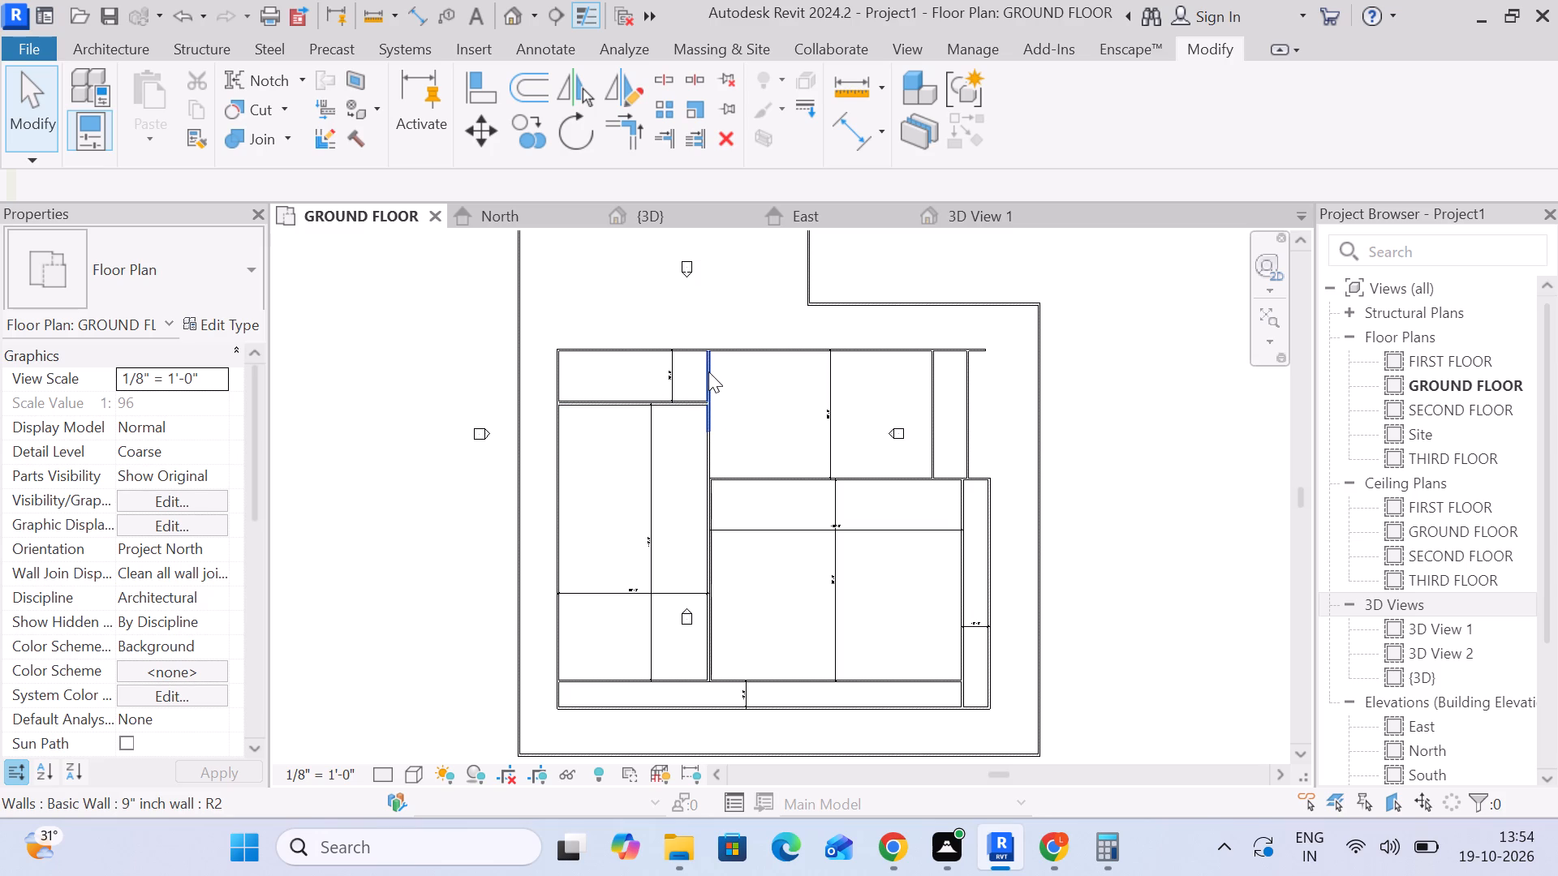
pyautogui.scroll(4, 708, 371)
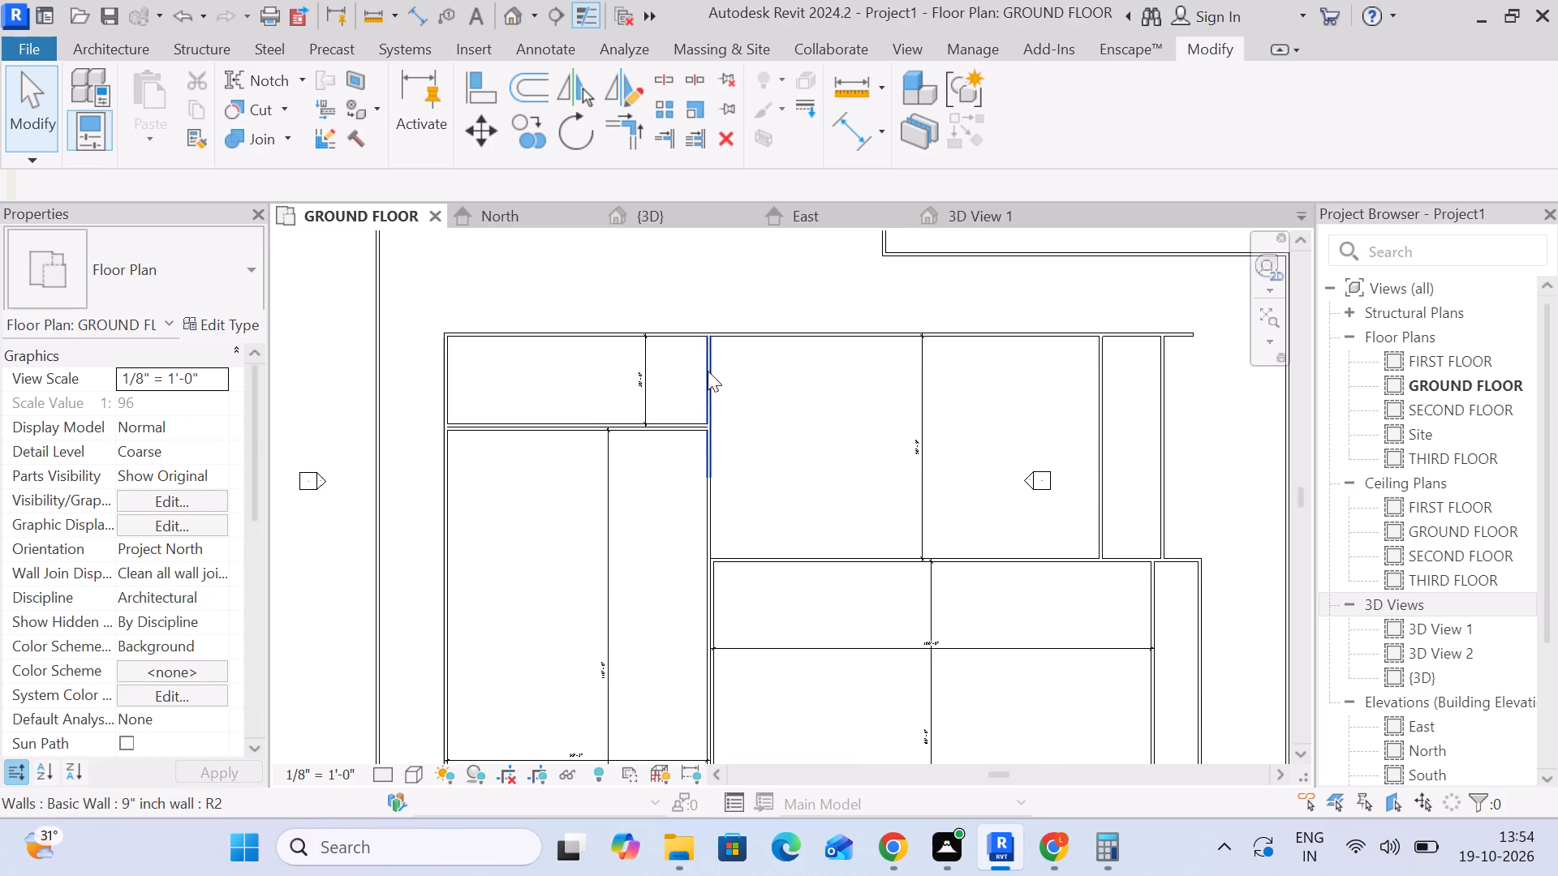
pyautogui.scroll(6, 708, 371)
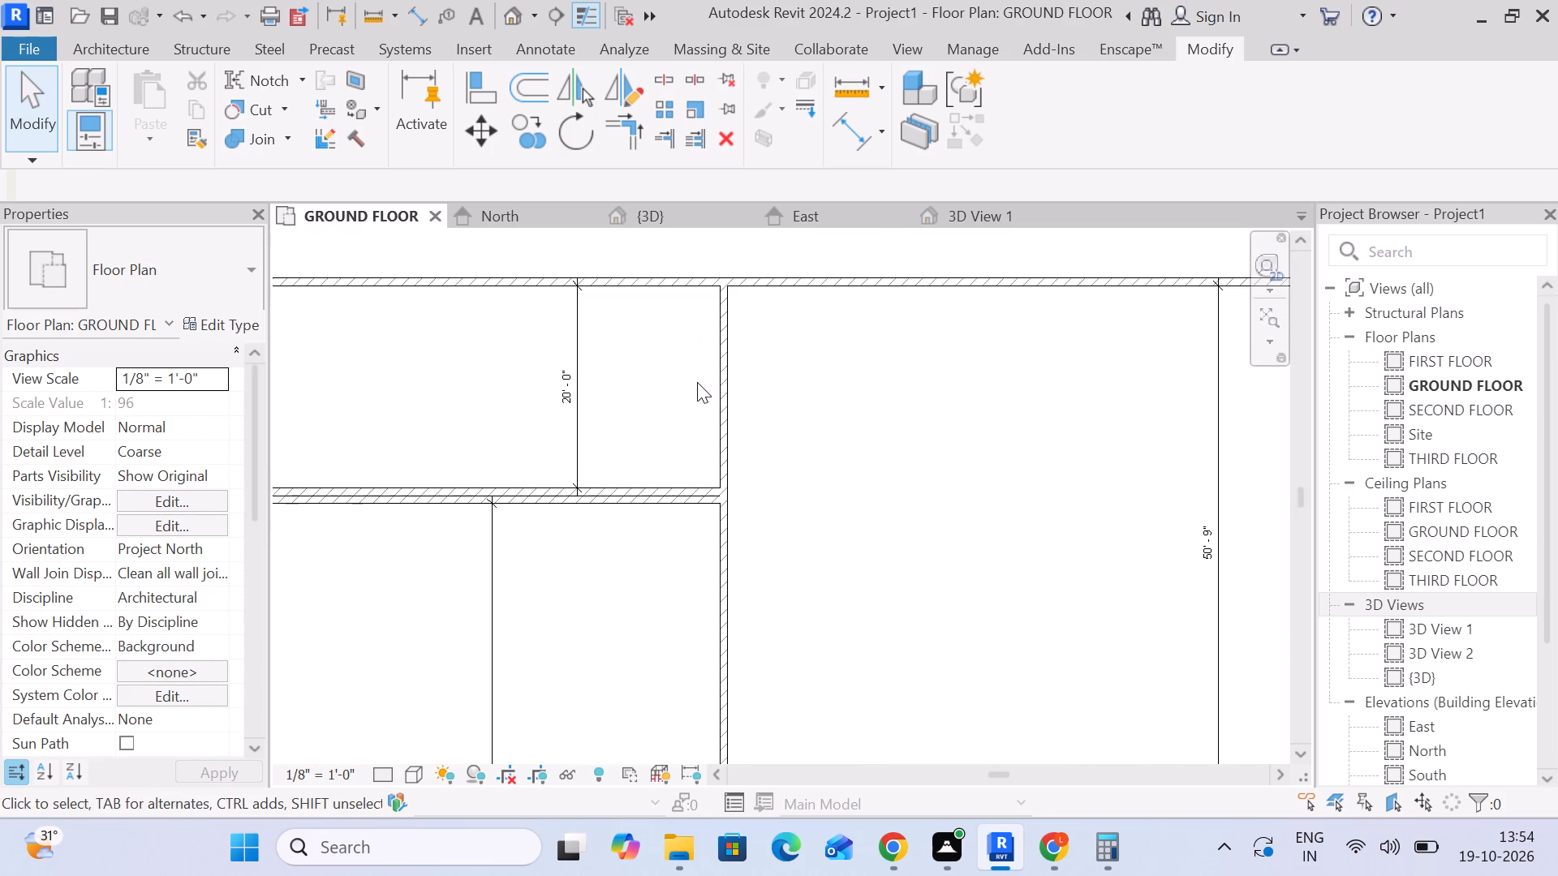
pyautogui.moveTo(704, 382); pyautogui.dragTo(786, 326, button='middle')
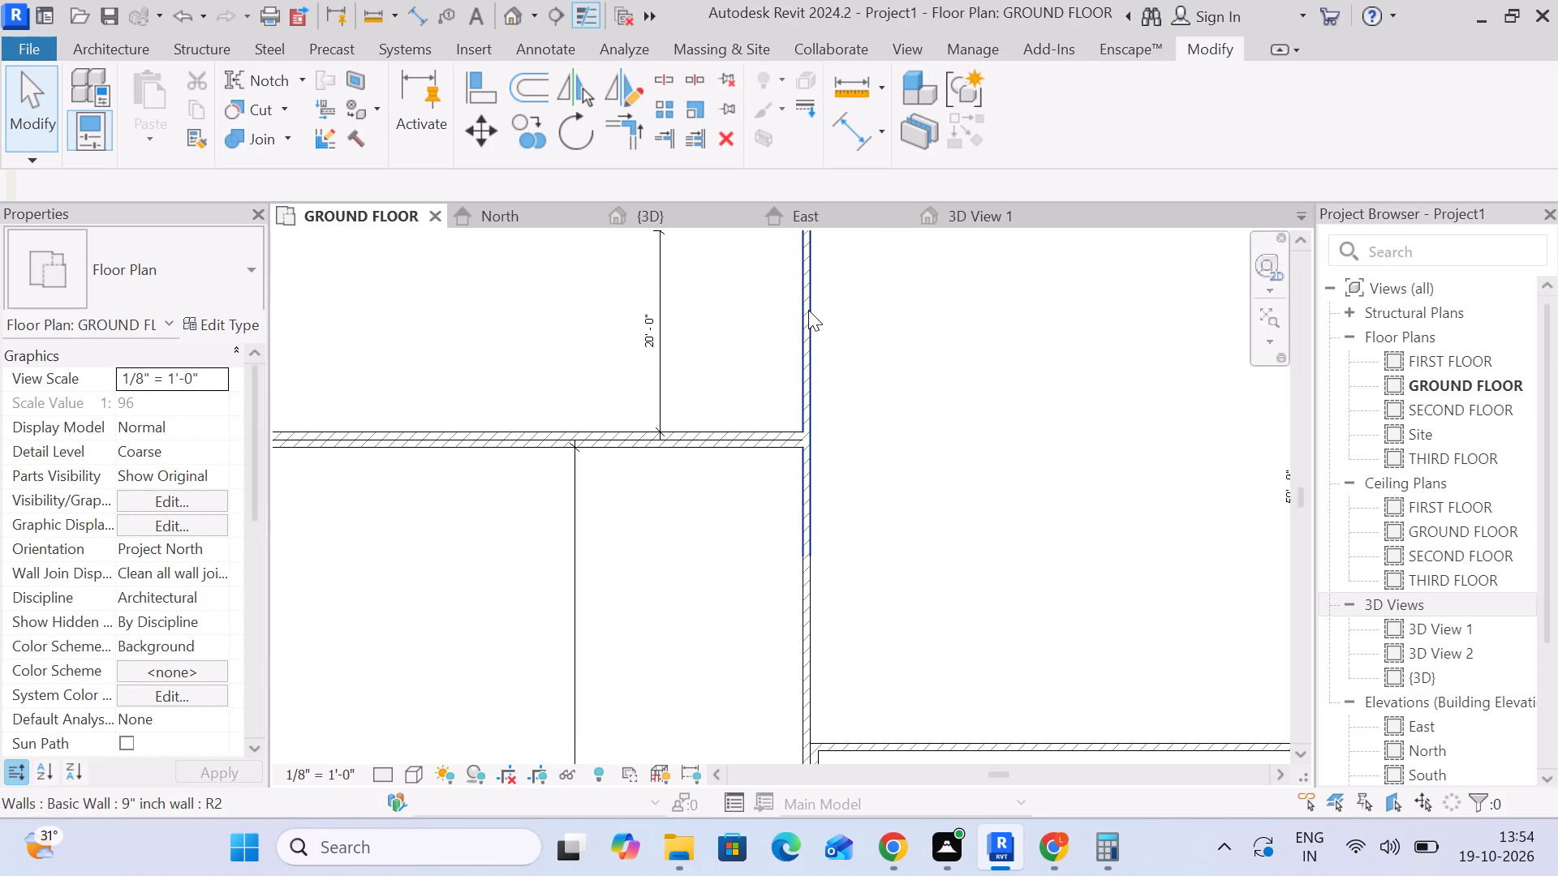
pyautogui.moveTo(803, 316); pyautogui.dragTo(817, 384, button='middle')
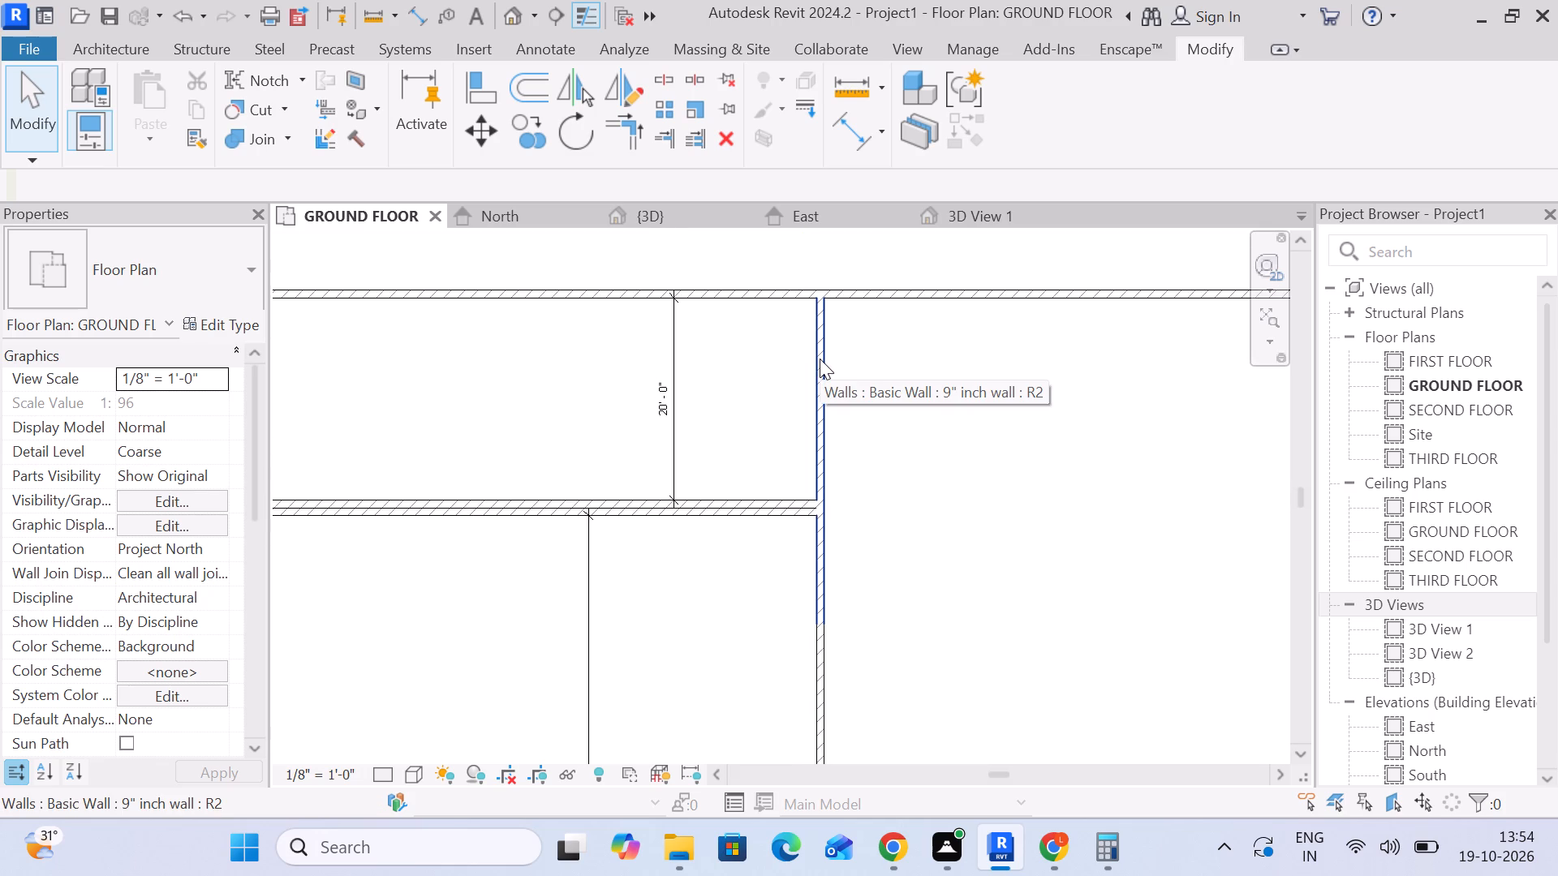
pyautogui.scroll(-4, 820, 359)
pyautogui.moveTo(819, 363); pyautogui.dragTo(848, 439, button='middle')
pyautogui.scroll(1, 849, 440)
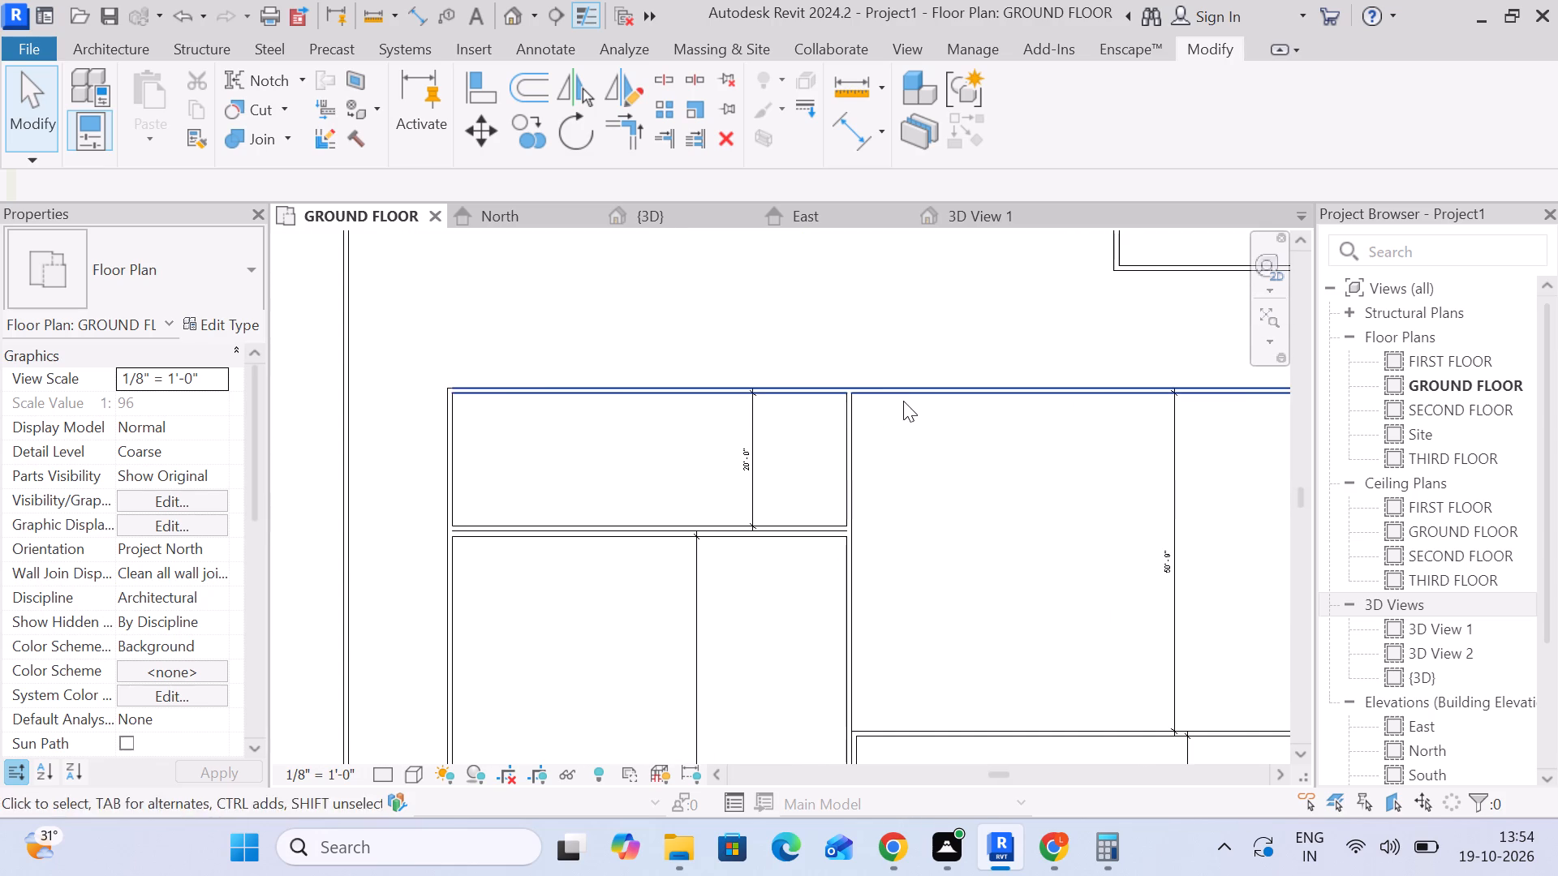
# Set the northwest room's clear north-south depth to 40' by moving the building's north wall.
pyautogui.click(903, 399)
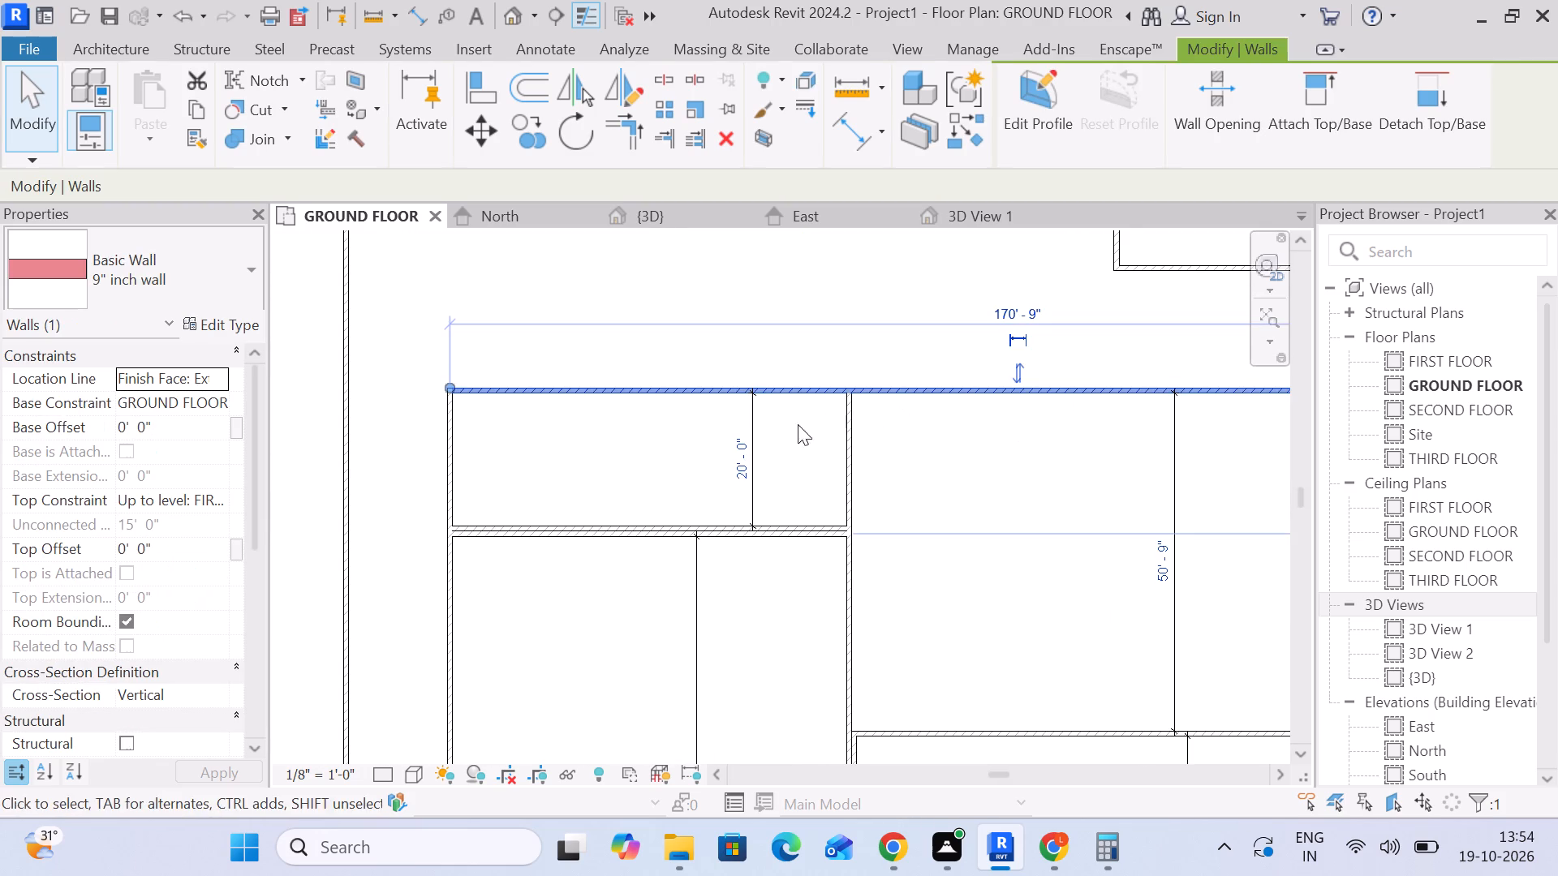
pyautogui.click(745, 455)
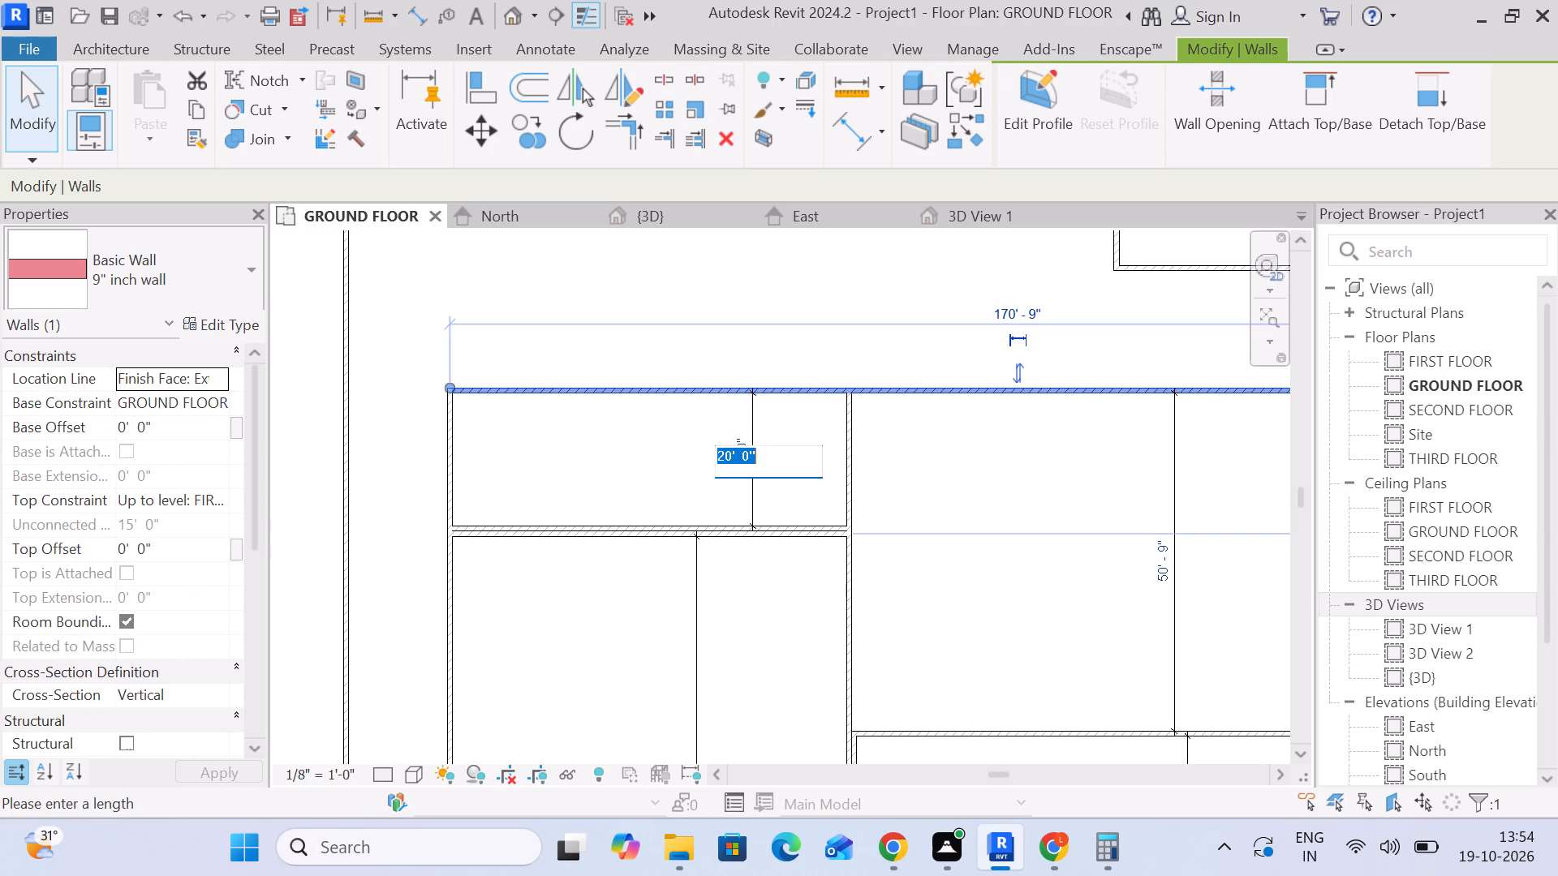
pyautogui.press('2')
pyautogui.press('0')
pyautogui.press('BackSpace')
pyautogui.press('BackSpace')
pyautogui.press('4')
pyautogui.write("0'")
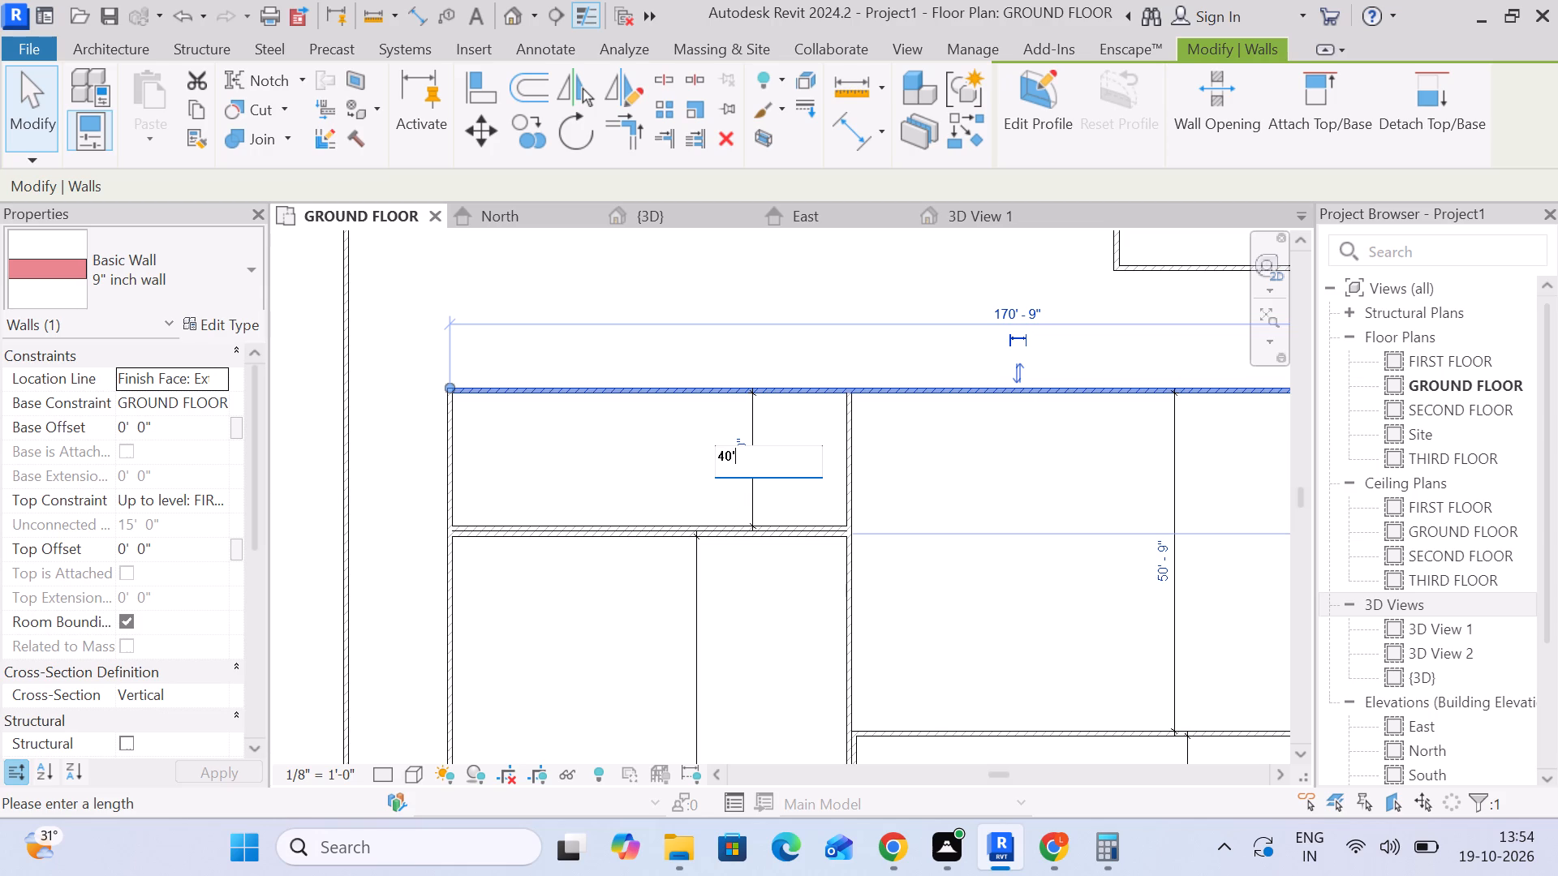
pyautogui.press('Return')
pyautogui.scroll(-3, 753, 463)
pyautogui.moveTo(760, 475); pyautogui.dragTo(757, 509, button='middle')
pyautogui.scroll(-3, 735, 506)
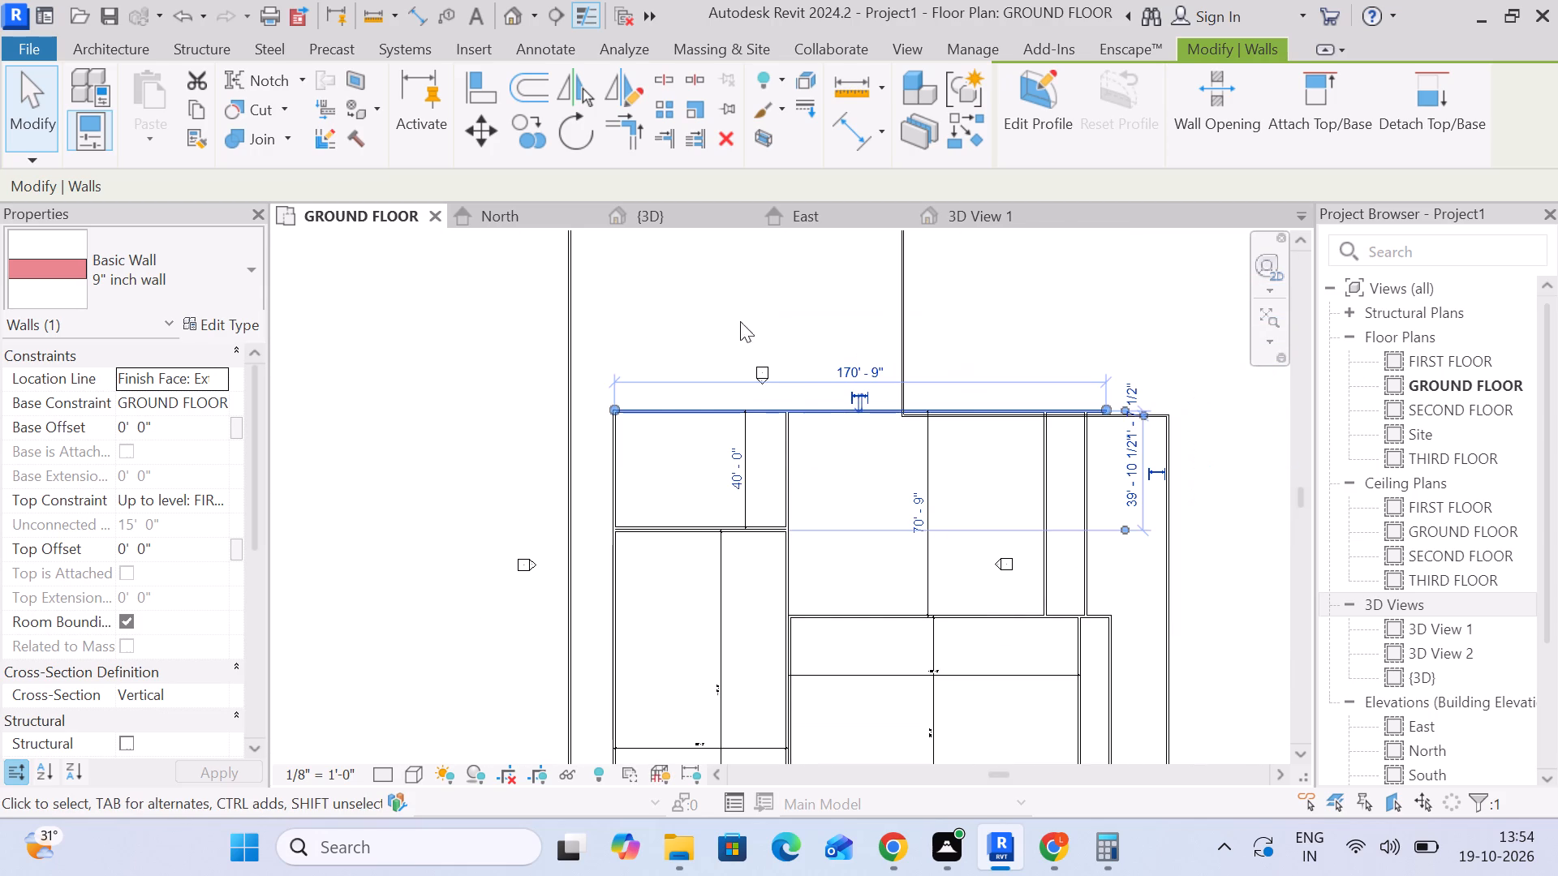
pyautogui.click(480, 305)
pyautogui.scroll(6, 786, 484)
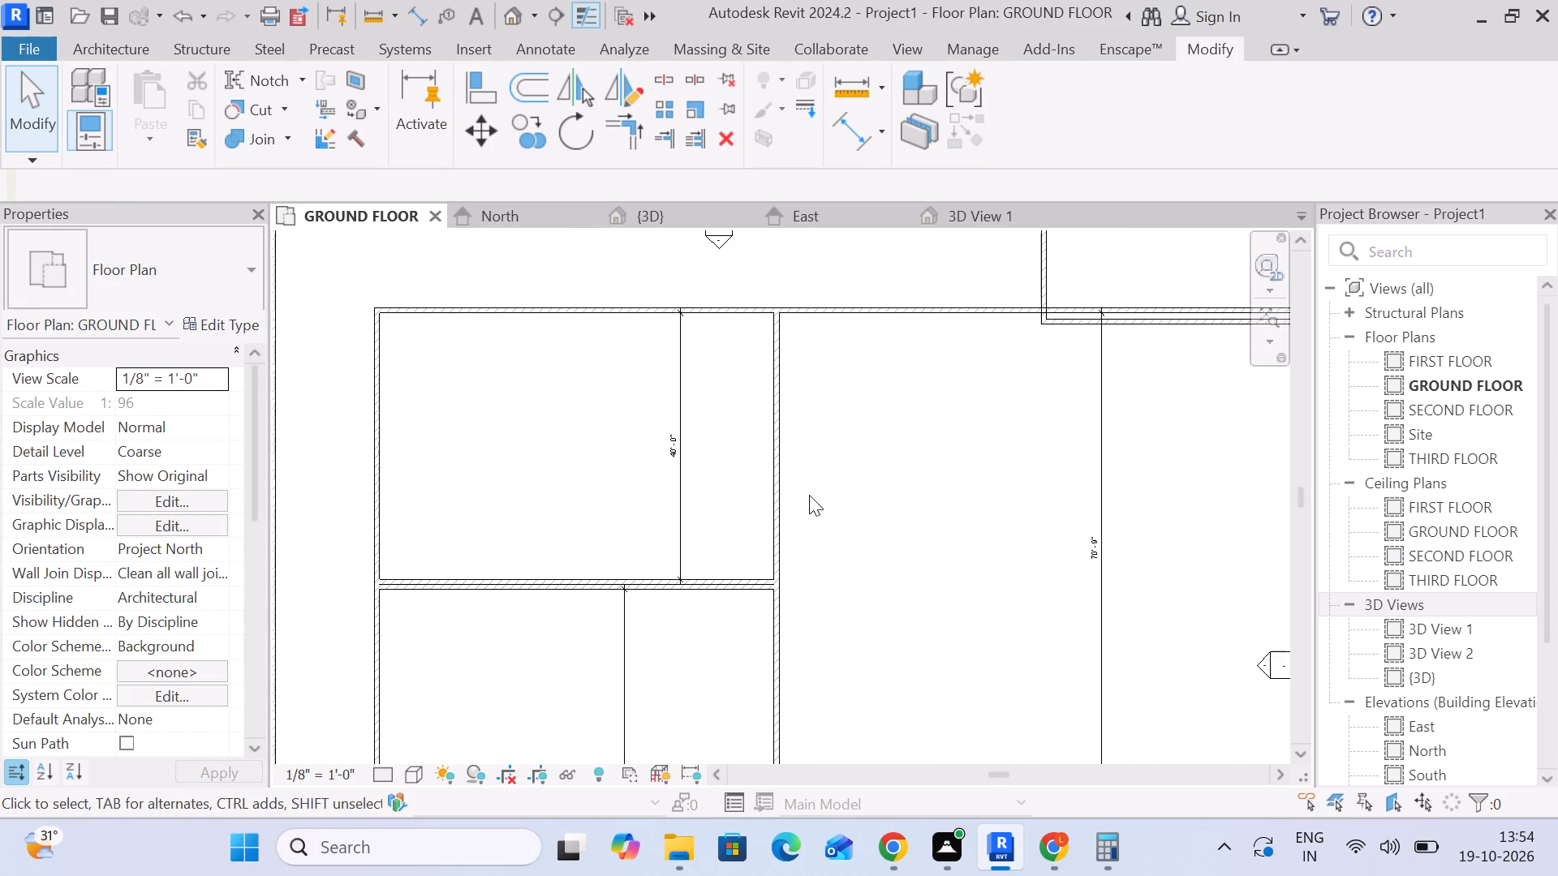
# Draw an east-west 9" inch wall across the northwest room, about 19' north of its south wall.
pyautogui.click(104, 47)
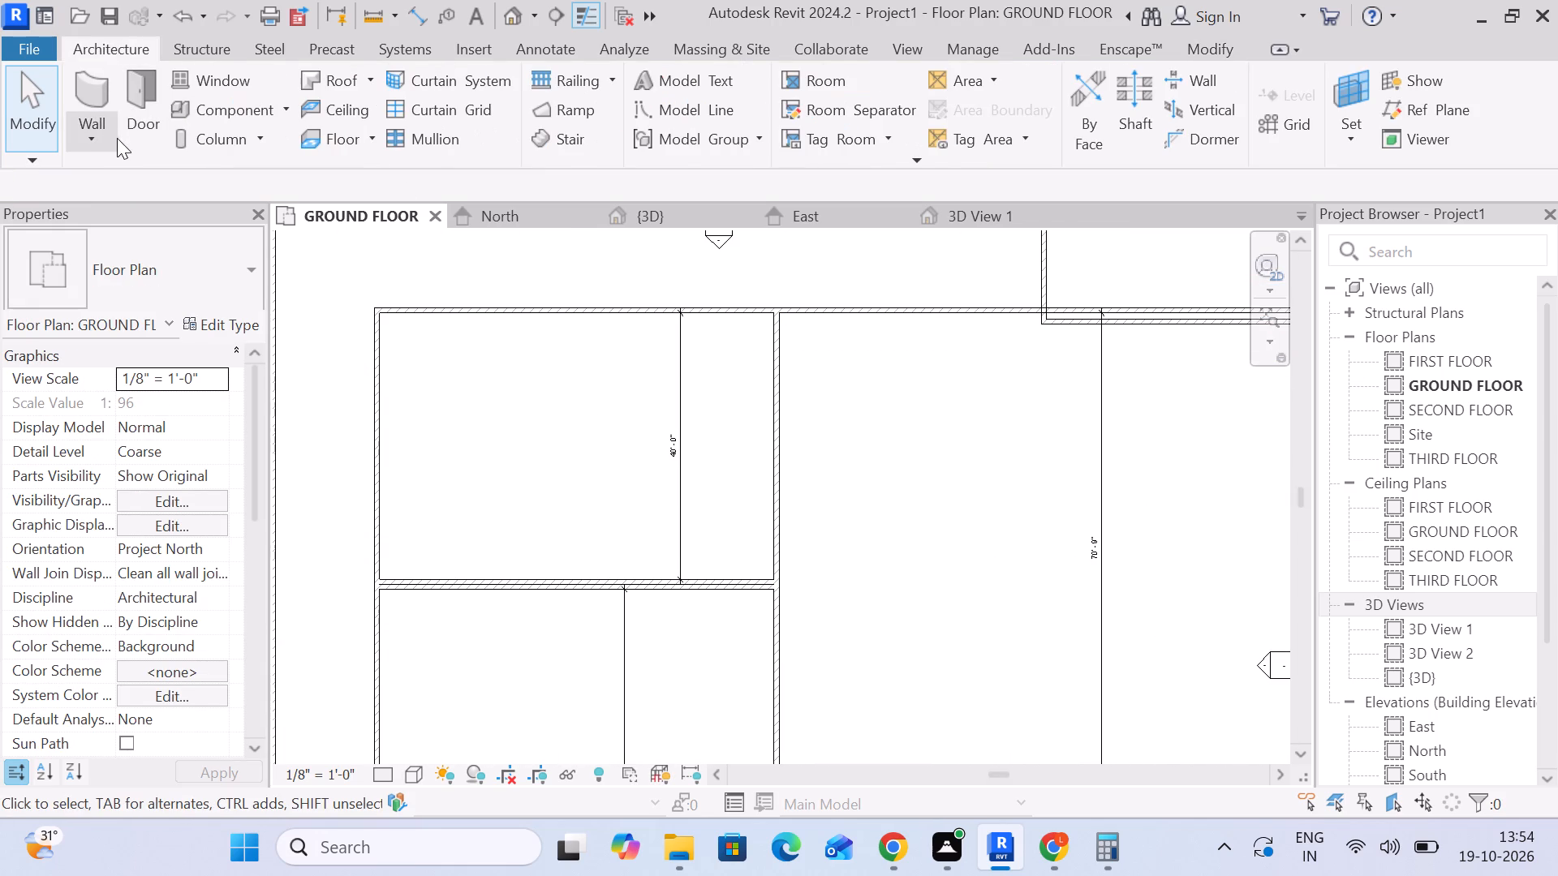
pyautogui.click(101, 144)
pyautogui.click(129, 174)
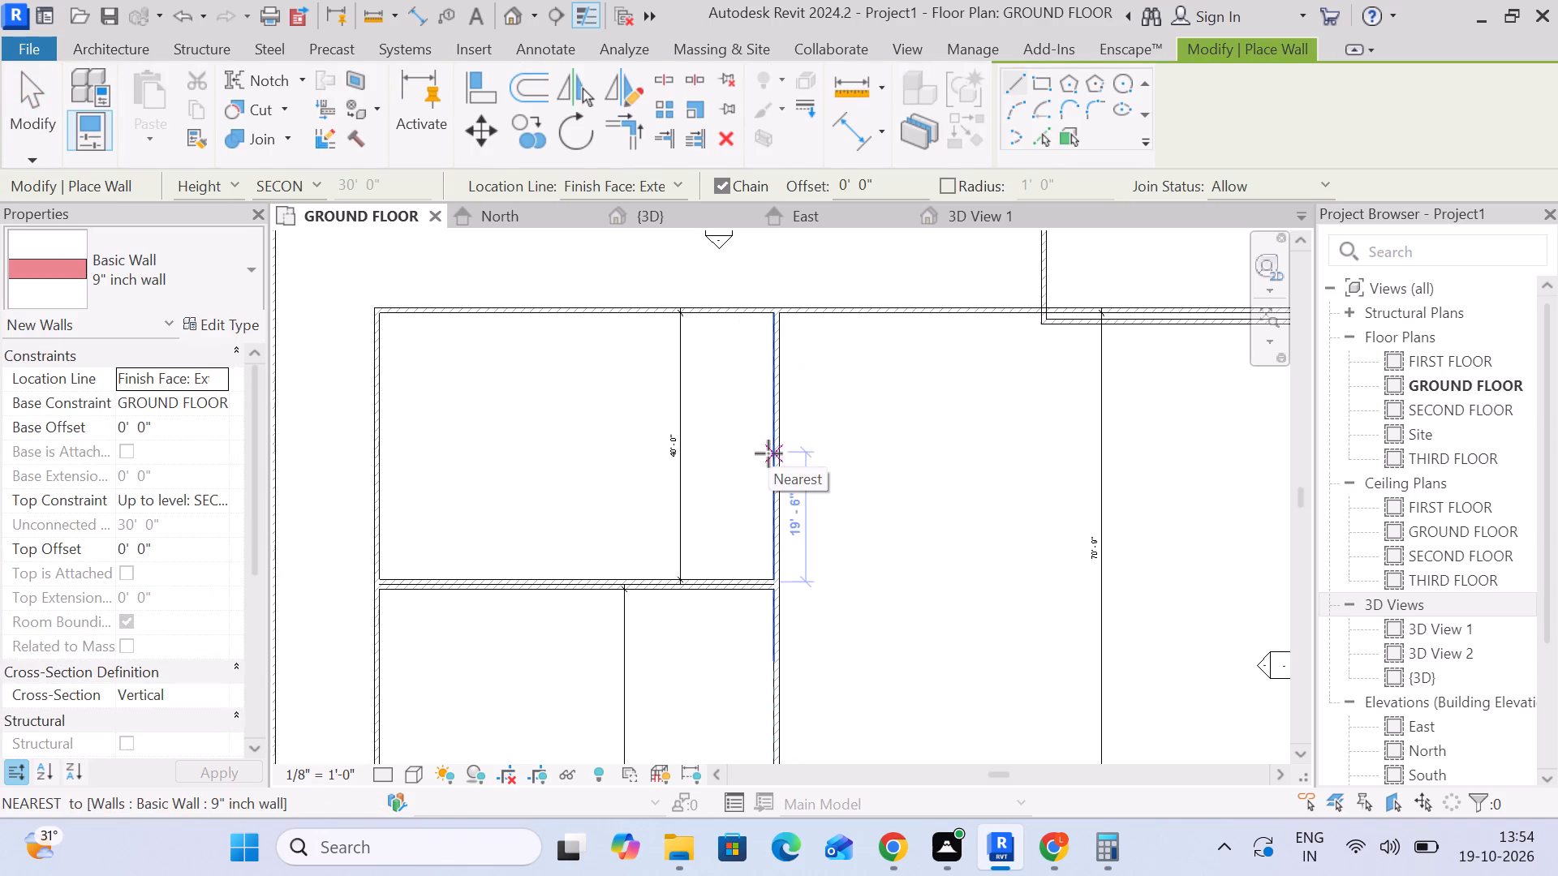
pyautogui.click(768, 453)
pyautogui.click(385, 452)
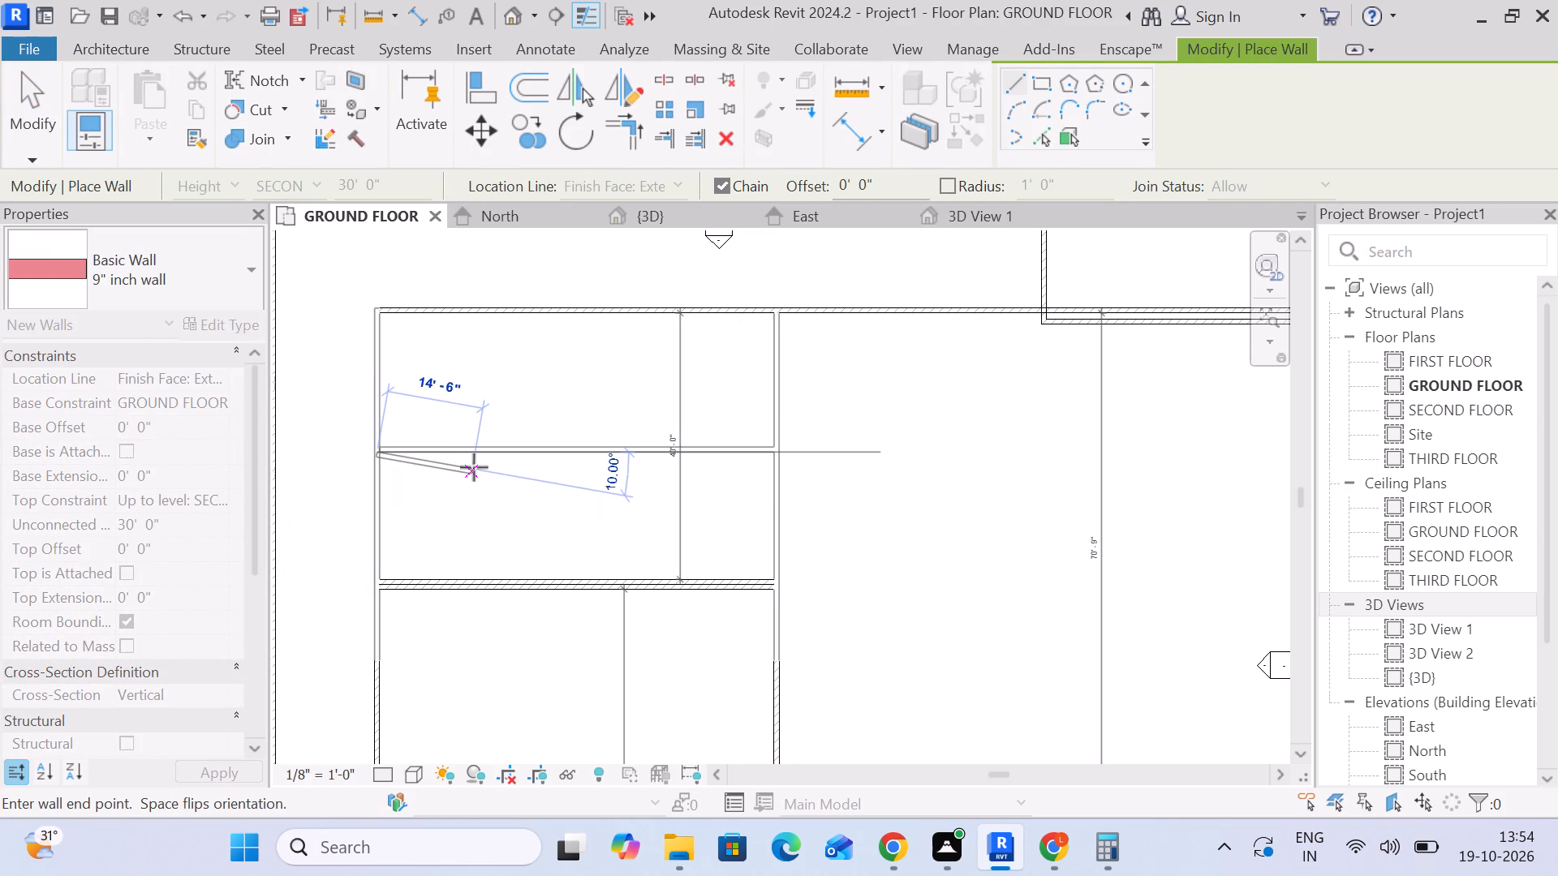
pyautogui.press('Escape')
pyautogui.click(11, 101)
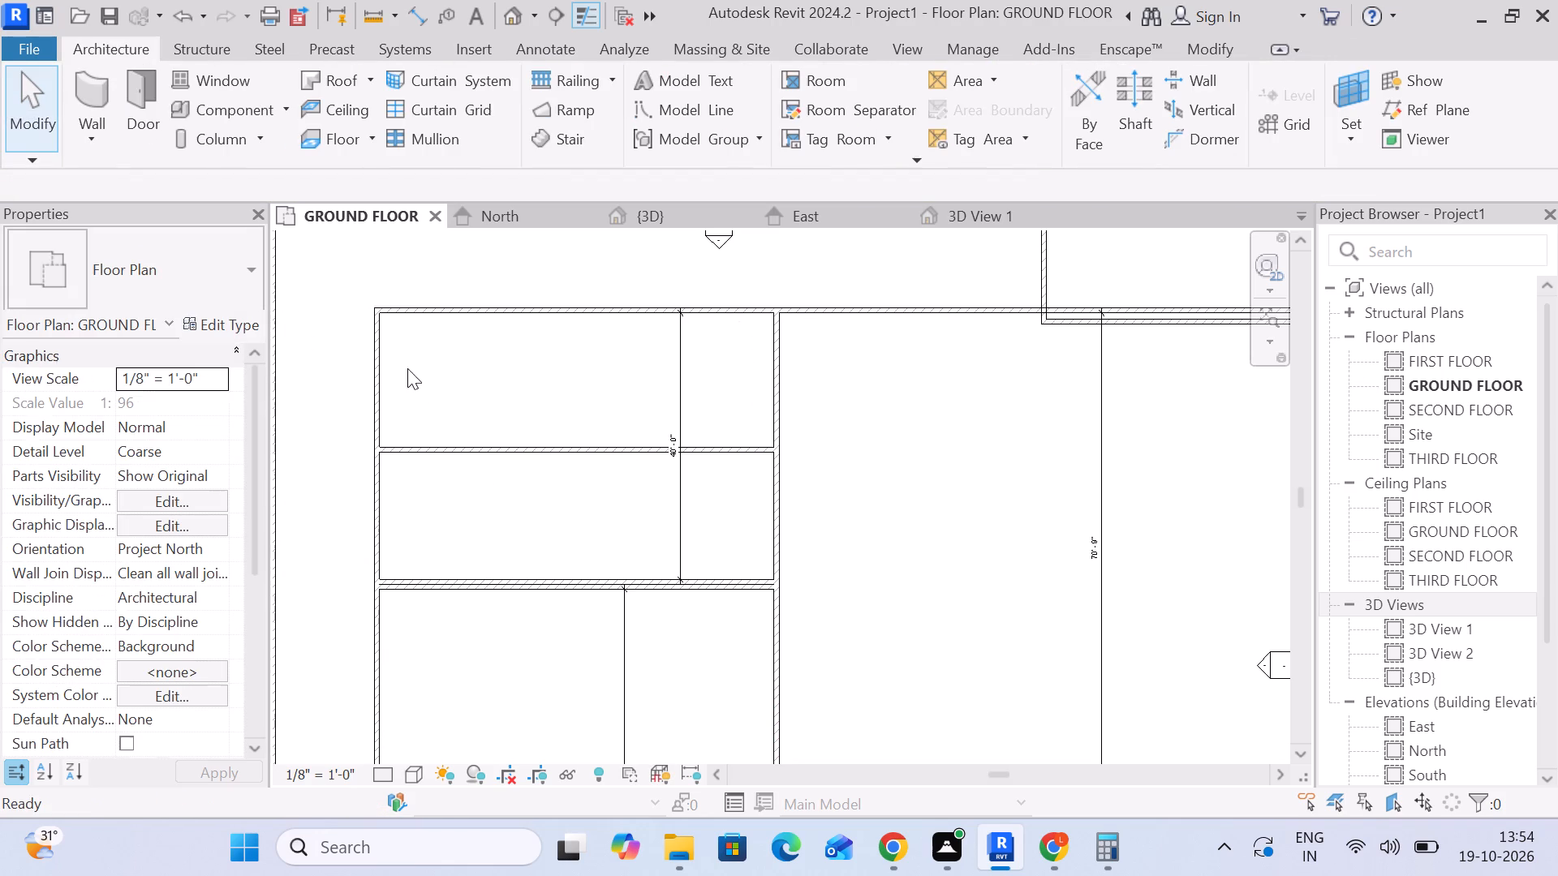
# Delete the 40' dimension that crosses the new dividing wall in the northwest room.
pyautogui.scroll(3, 562, 422)
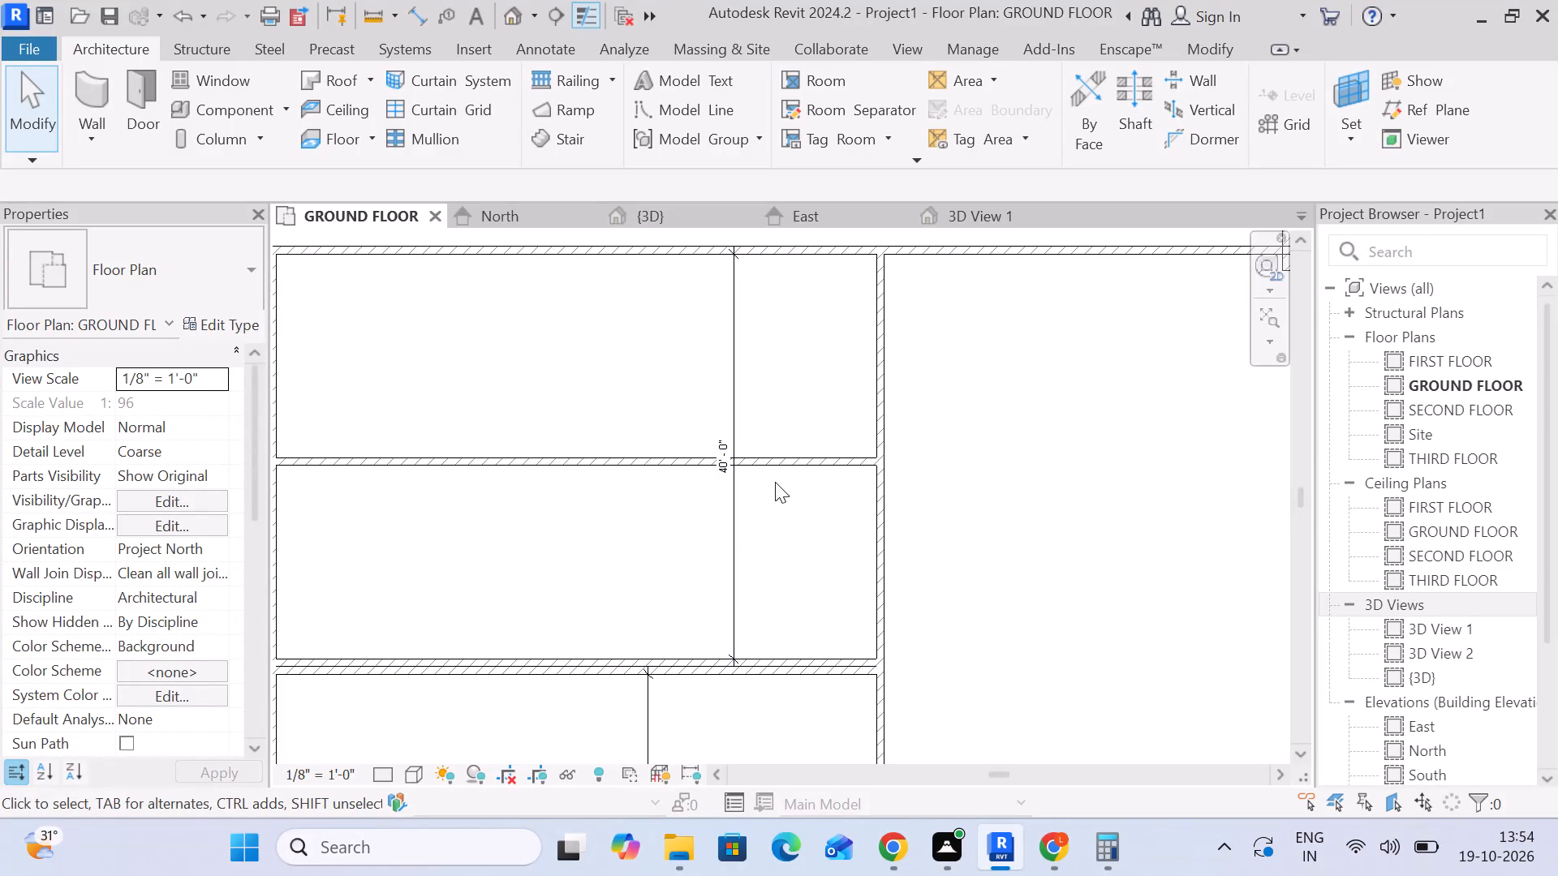
pyautogui.click(733, 495)
pyautogui.press('Delete')
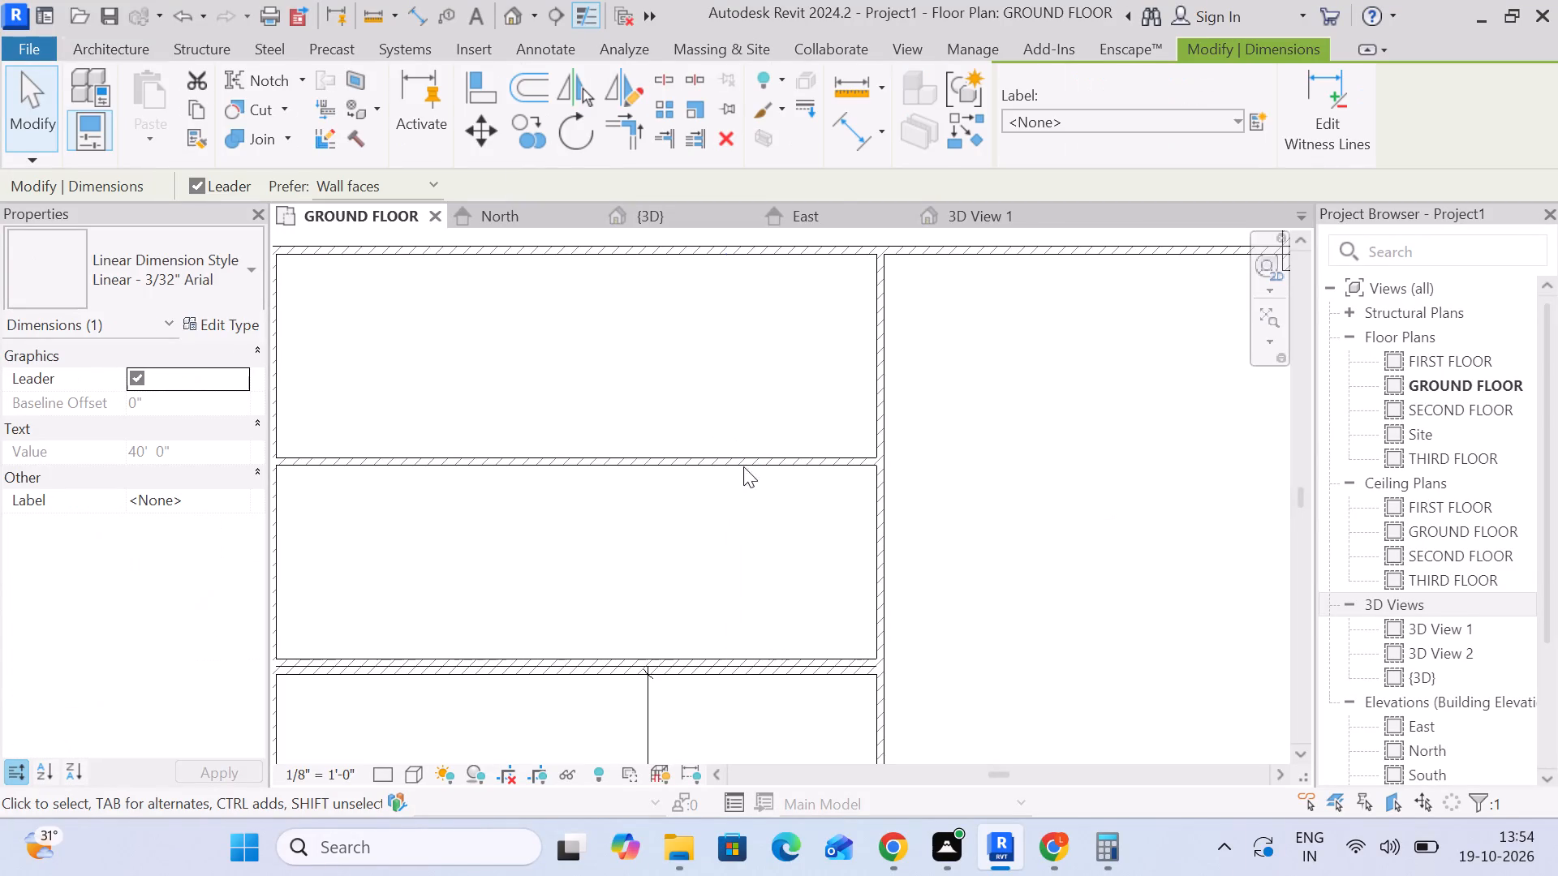
# Dimension the clear north-south depths of the two northwest rooms on either side of the dividing wall.
pyautogui.click(1226, 49)
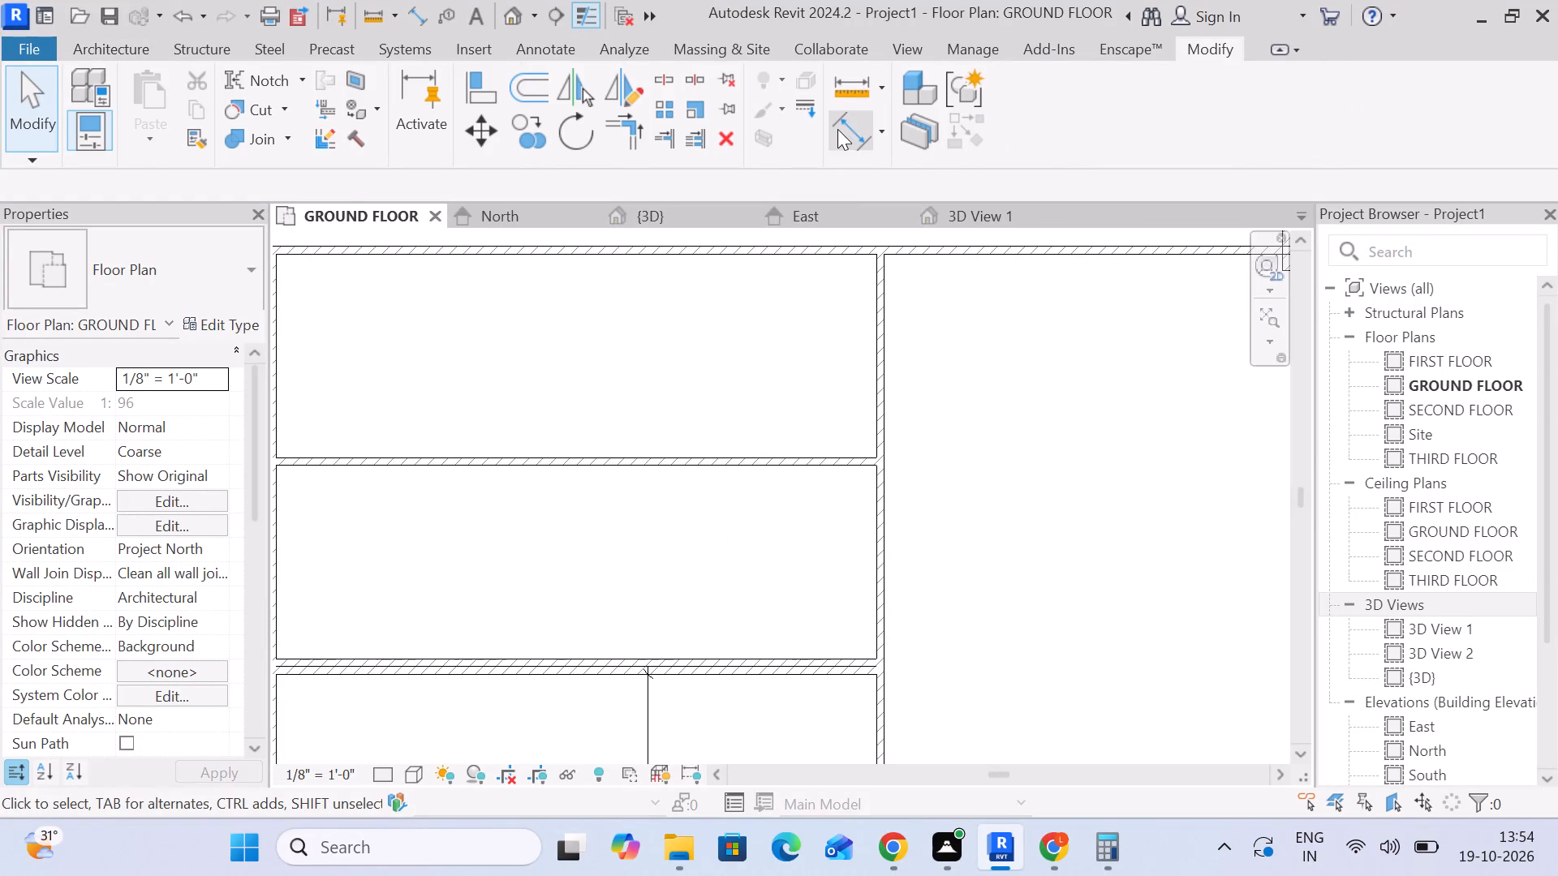
pyautogui.click(837, 129)
pyautogui.click(642, 653)
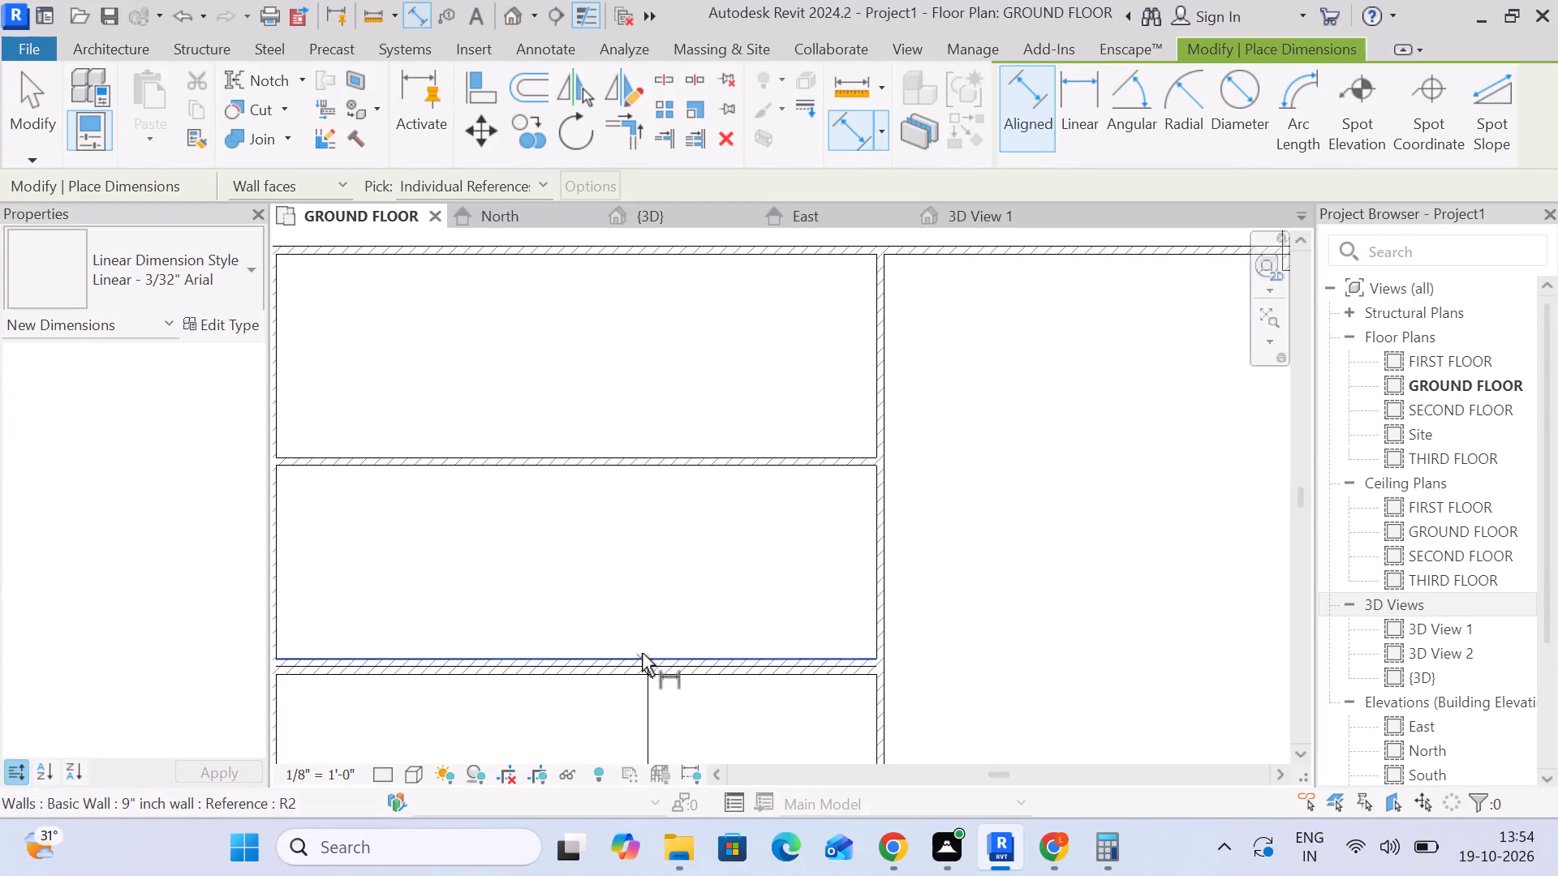
pyautogui.click(663, 474)
pyautogui.click(585, 511)
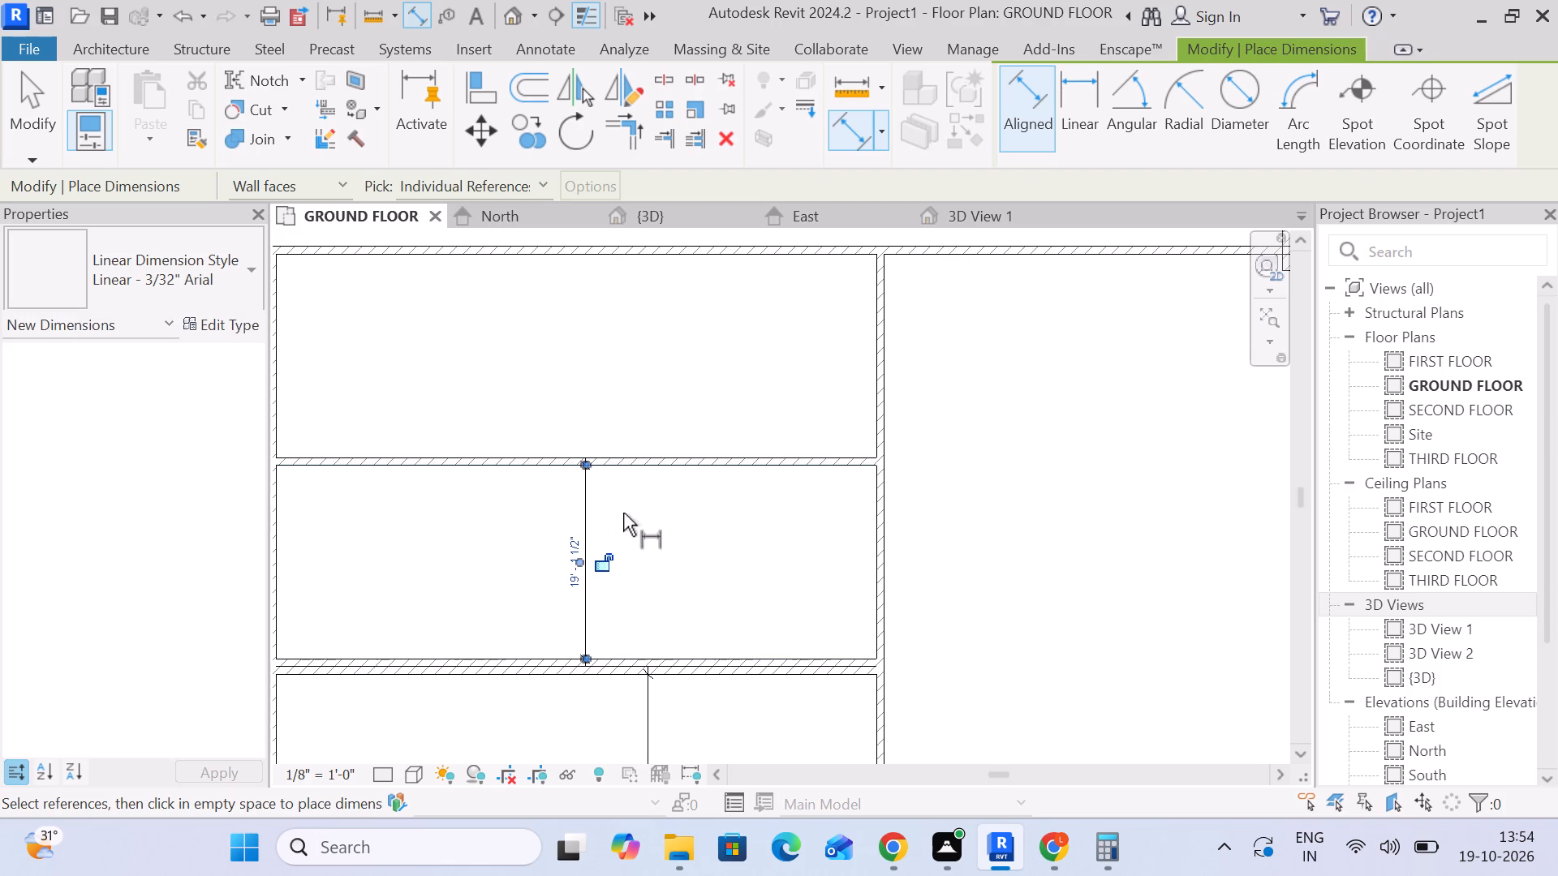
pyautogui.click(652, 456)
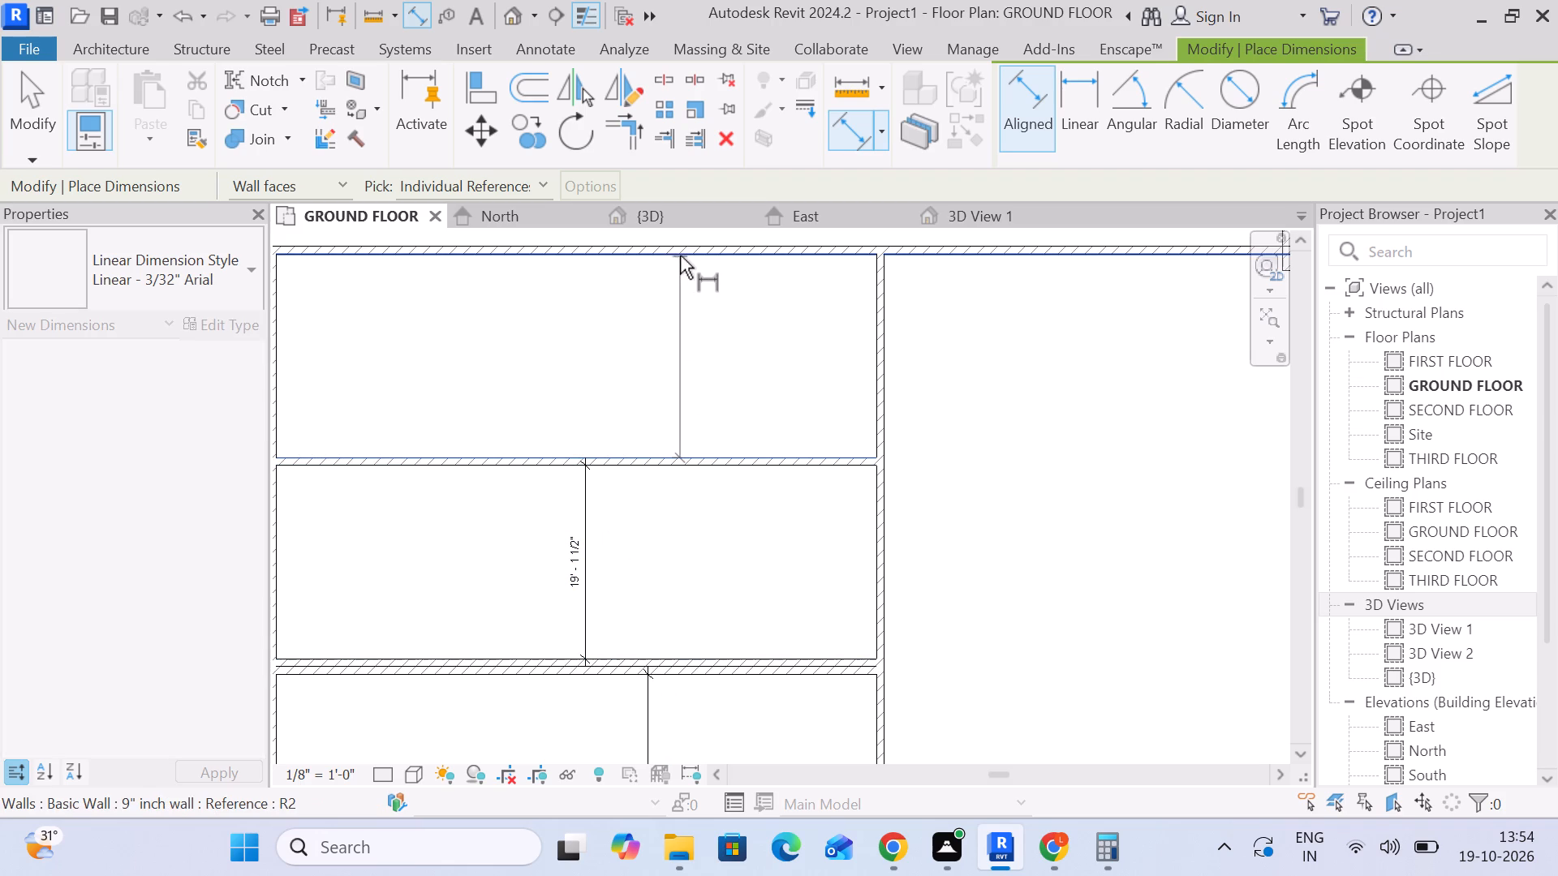
pyautogui.click(680, 255)
pyautogui.click(645, 301)
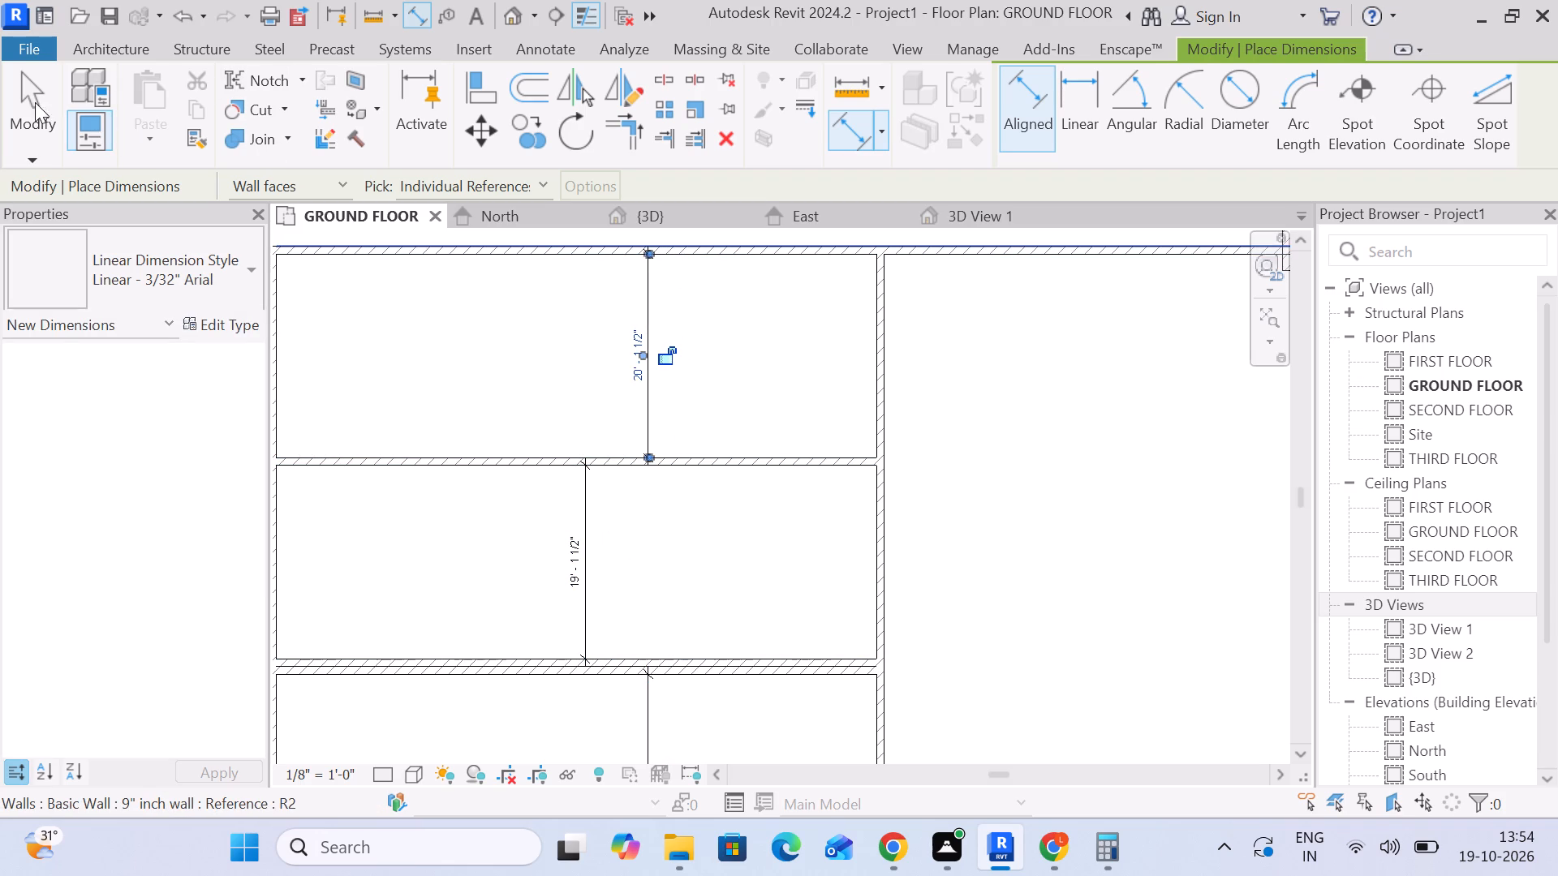
pyautogui.click(32, 101)
# Set the clear depth of the room south of the dividing wall to 20' by moving the dividing wall.
pyautogui.click(698, 468)
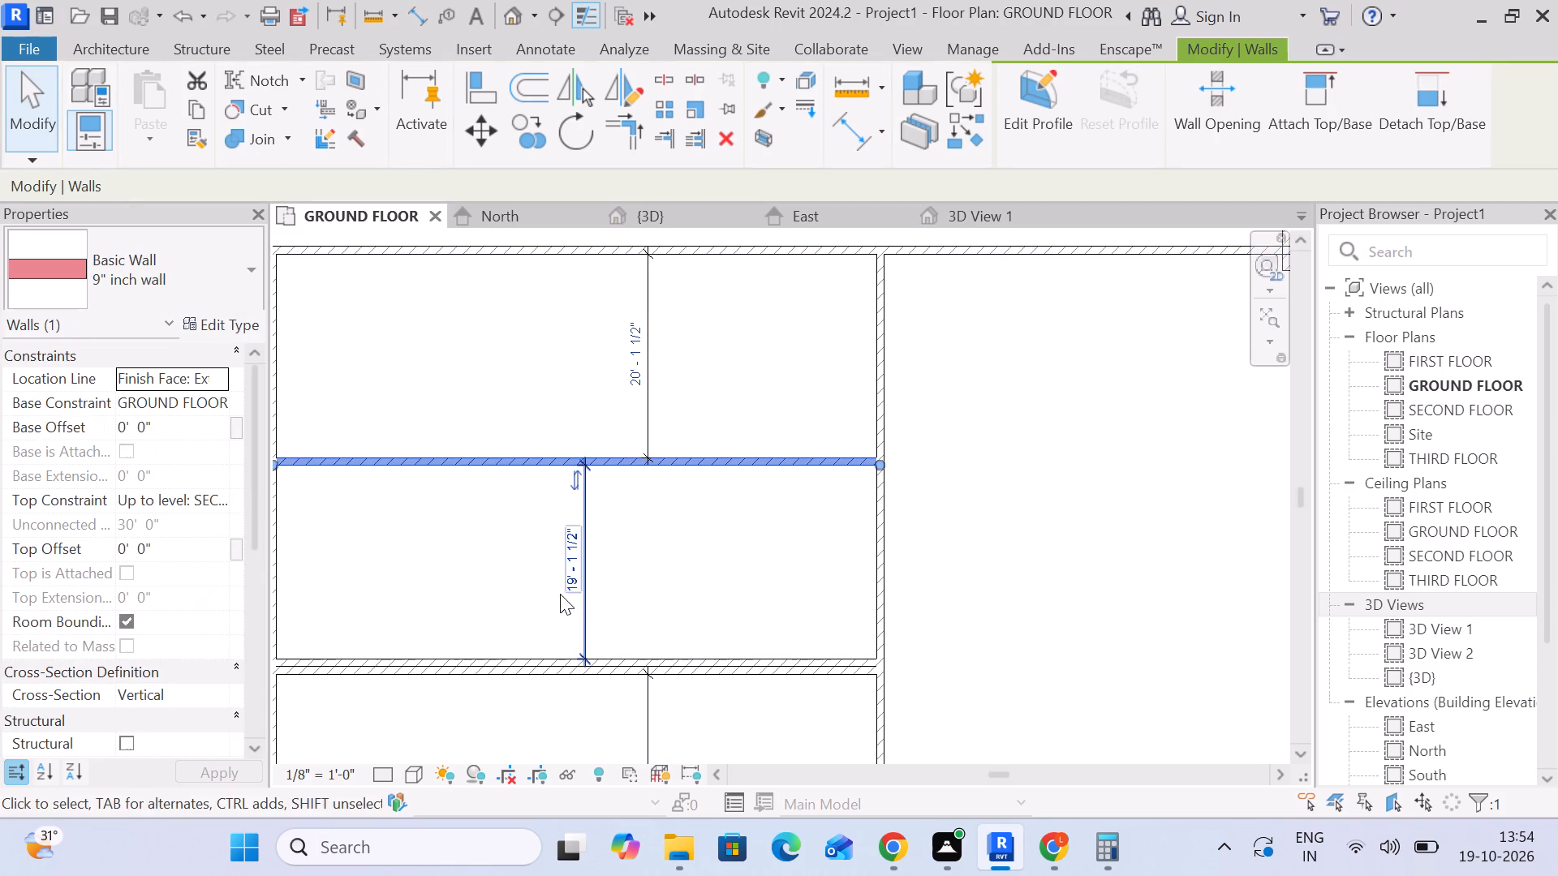
pyautogui.click(560, 594)
pyautogui.press('2')
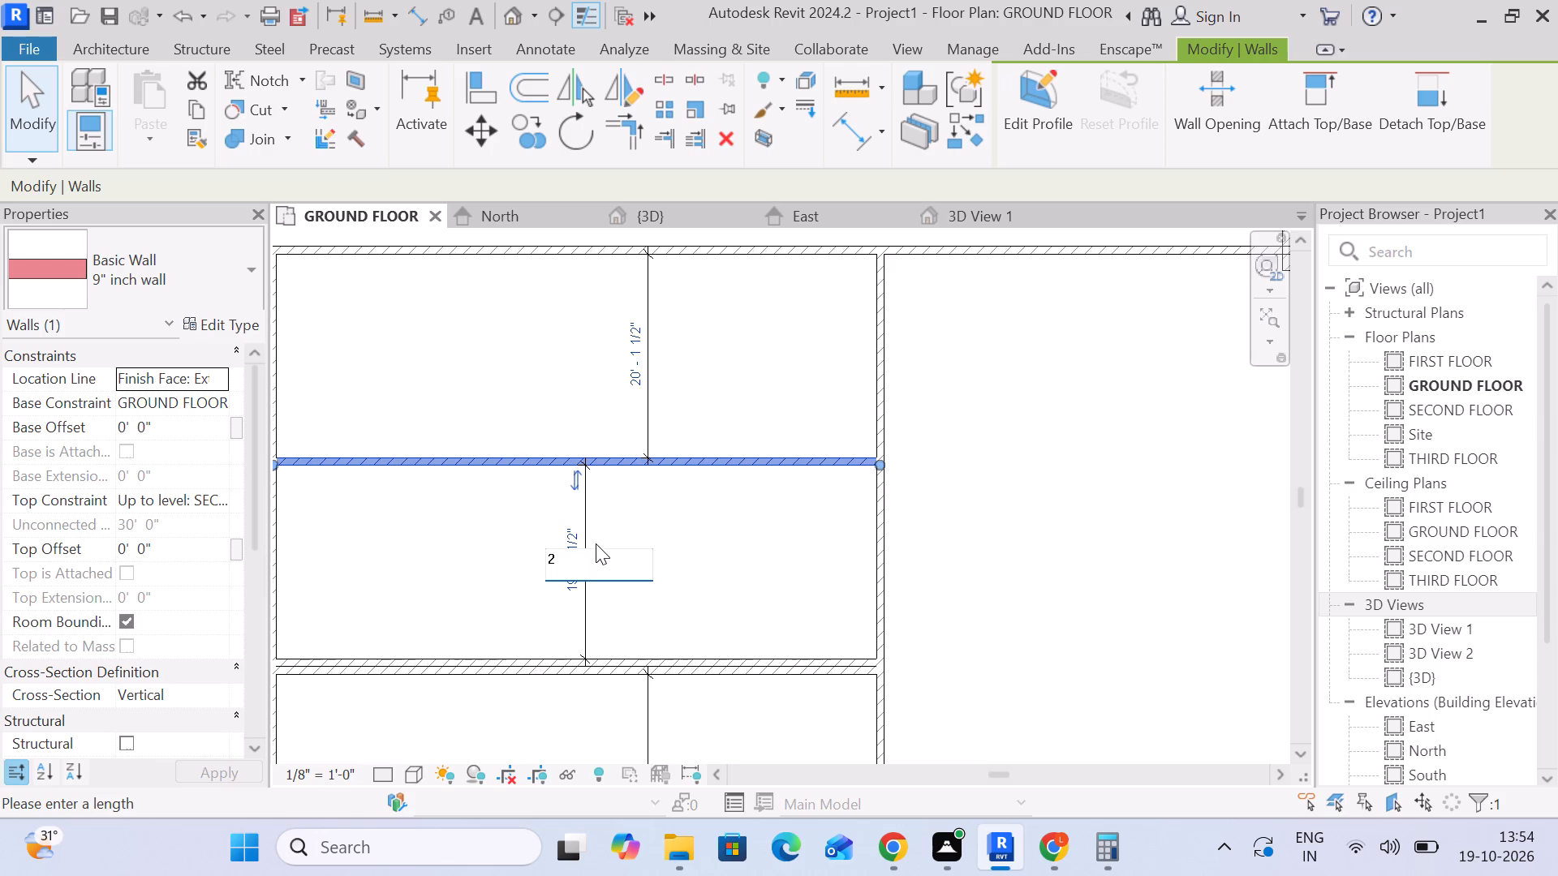
pyautogui.press('0')
pyautogui.press("'")
pyautogui.press('Return')
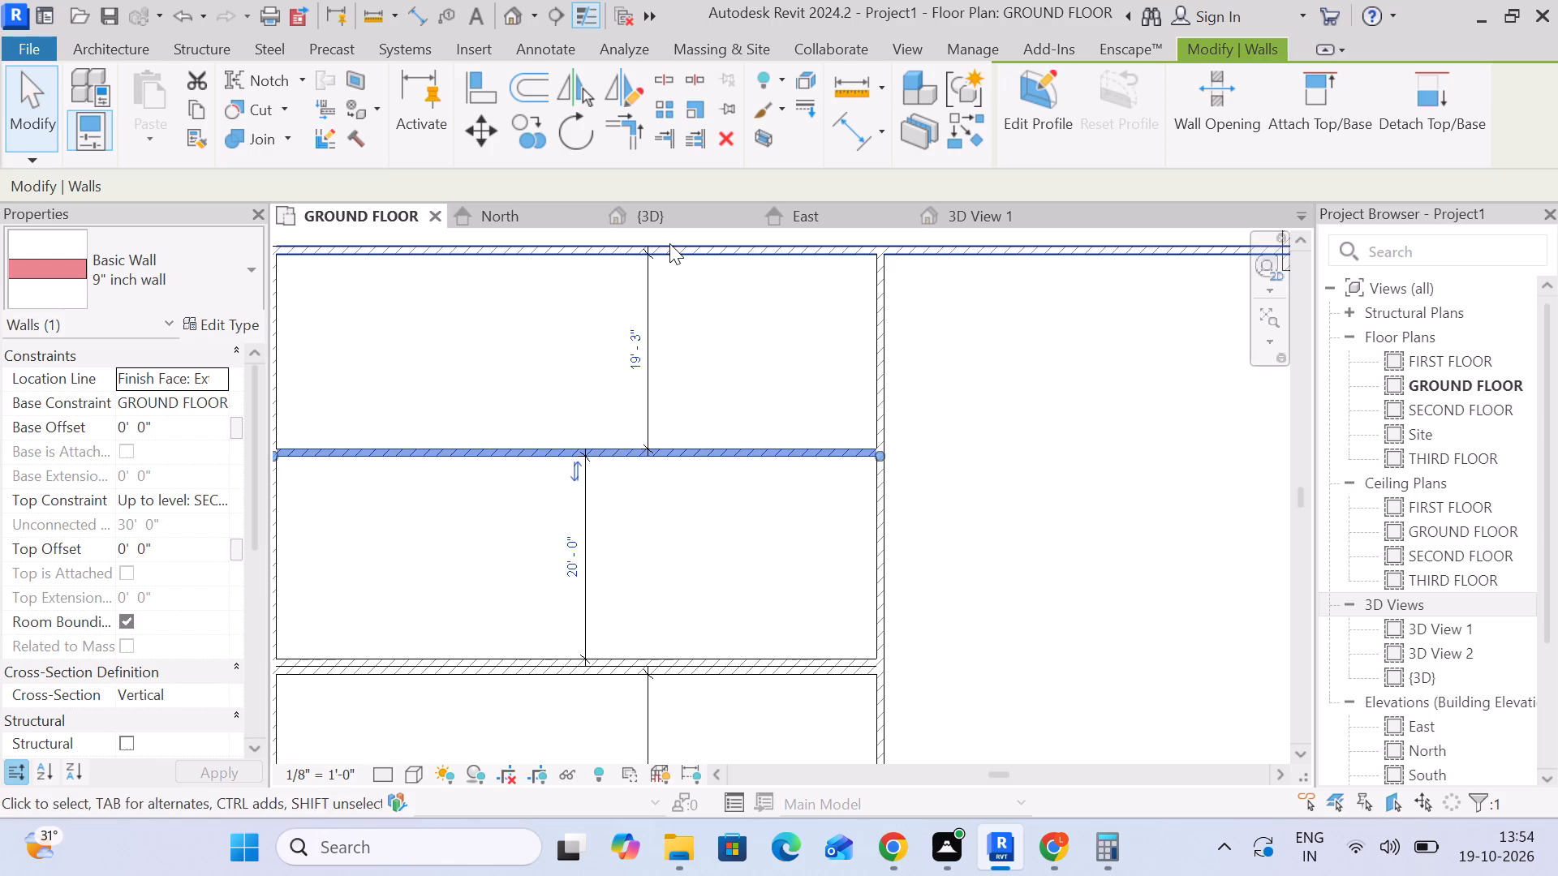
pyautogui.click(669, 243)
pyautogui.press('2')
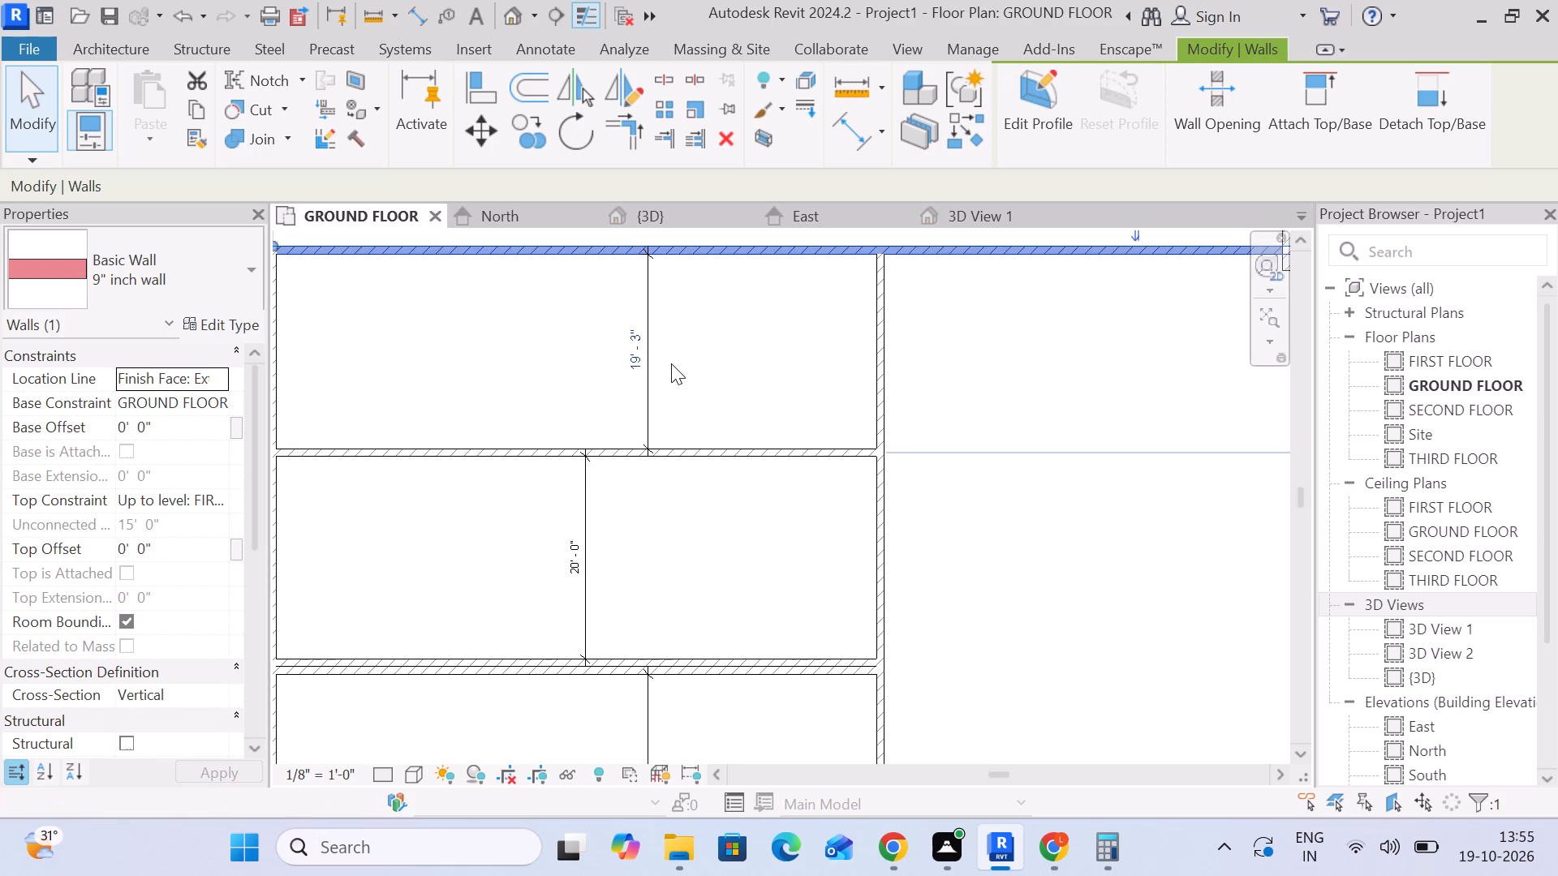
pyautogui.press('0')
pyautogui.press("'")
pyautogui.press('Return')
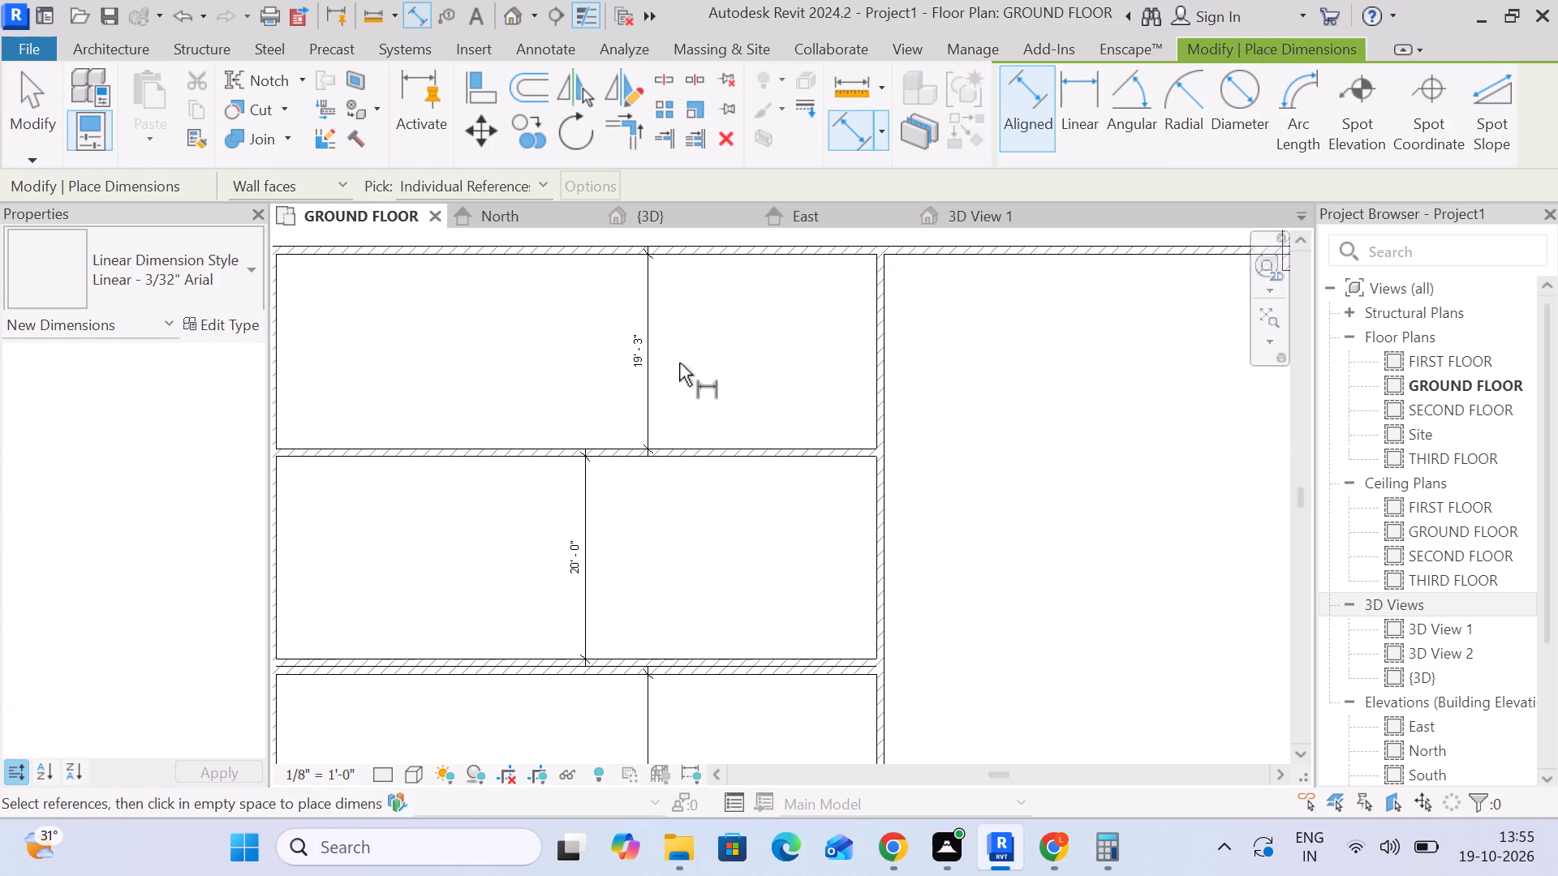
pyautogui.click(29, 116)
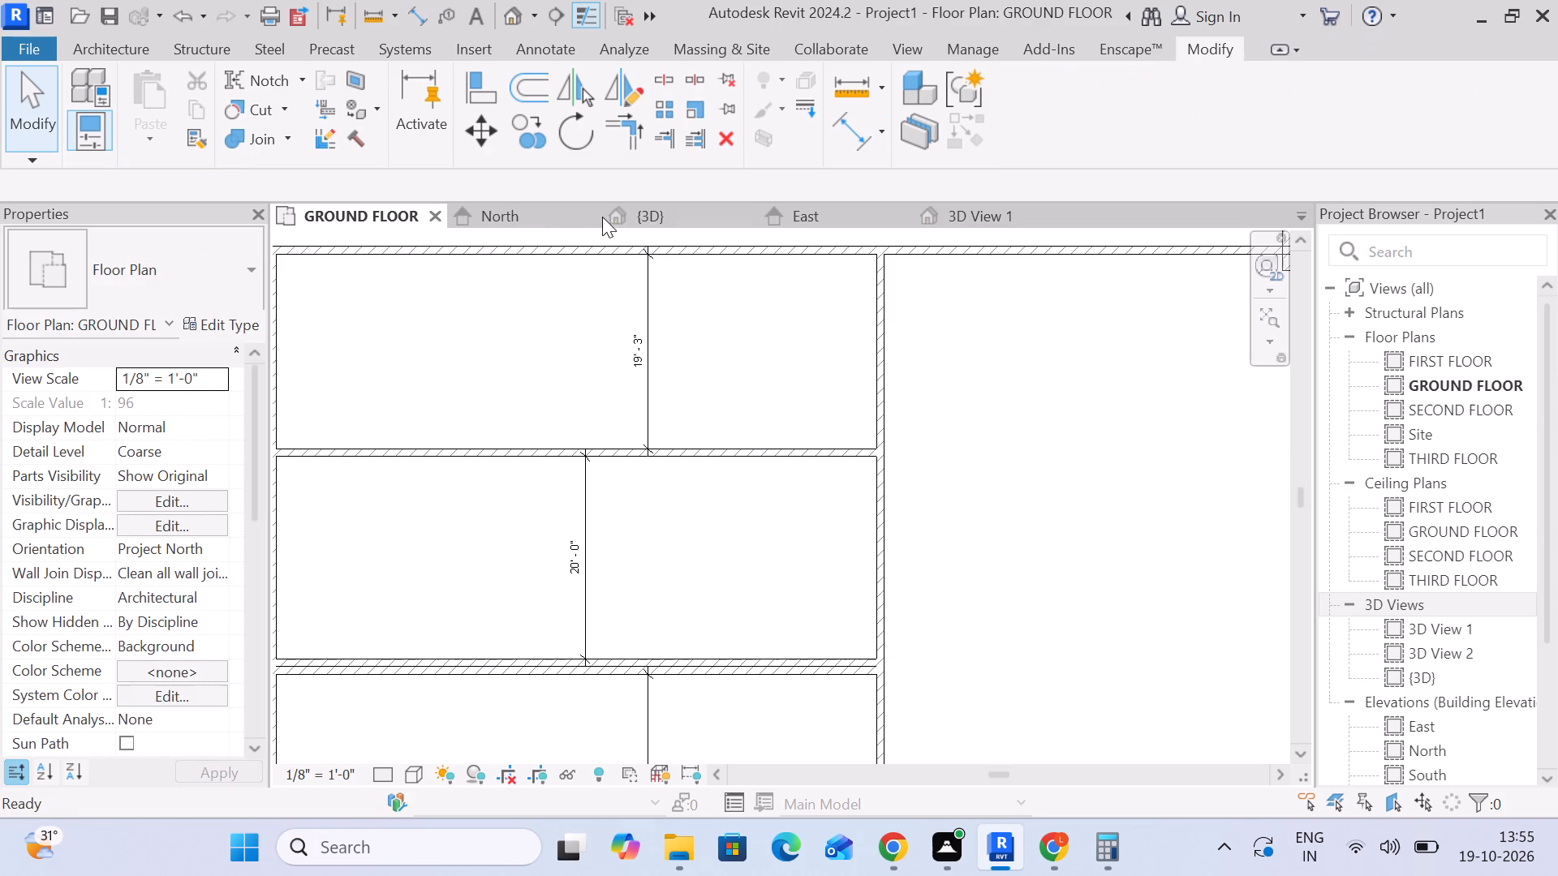
# Set the clear depth of the northernmost northwest room to 20' by moving the building's north wall.
pyautogui.click(673, 264)
pyautogui.scroll(-3, 744, 290)
pyautogui.moveTo(755, 320); pyautogui.dragTo(777, 517, button='middle')
pyautogui.scroll(3, 776, 517)
pyautogui.click(647, 516)
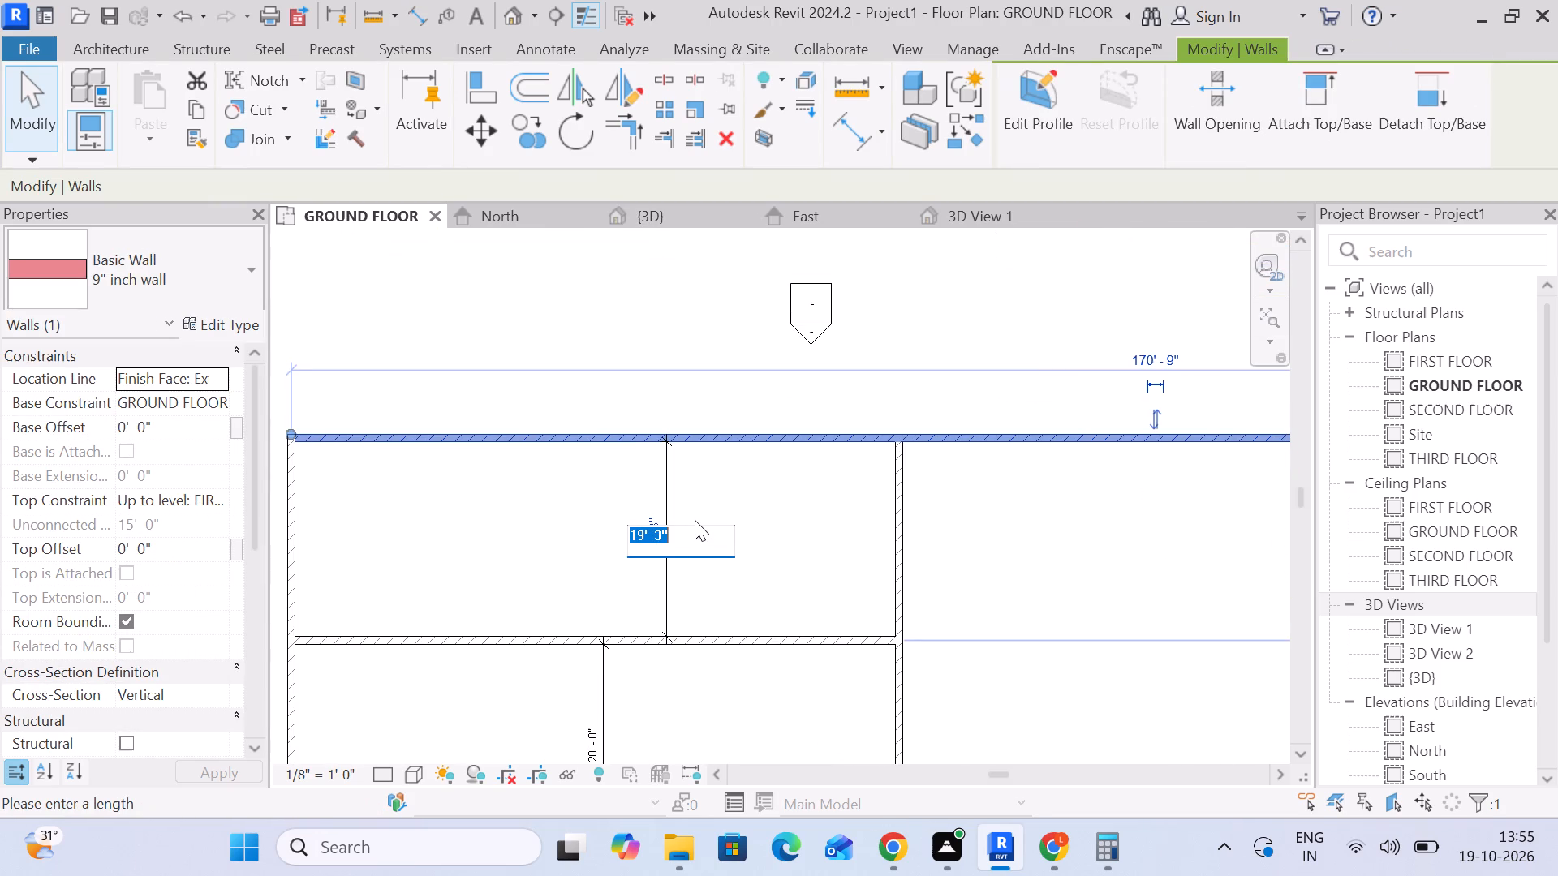
pyautogui.press('2')
pyautogui.write("0'")
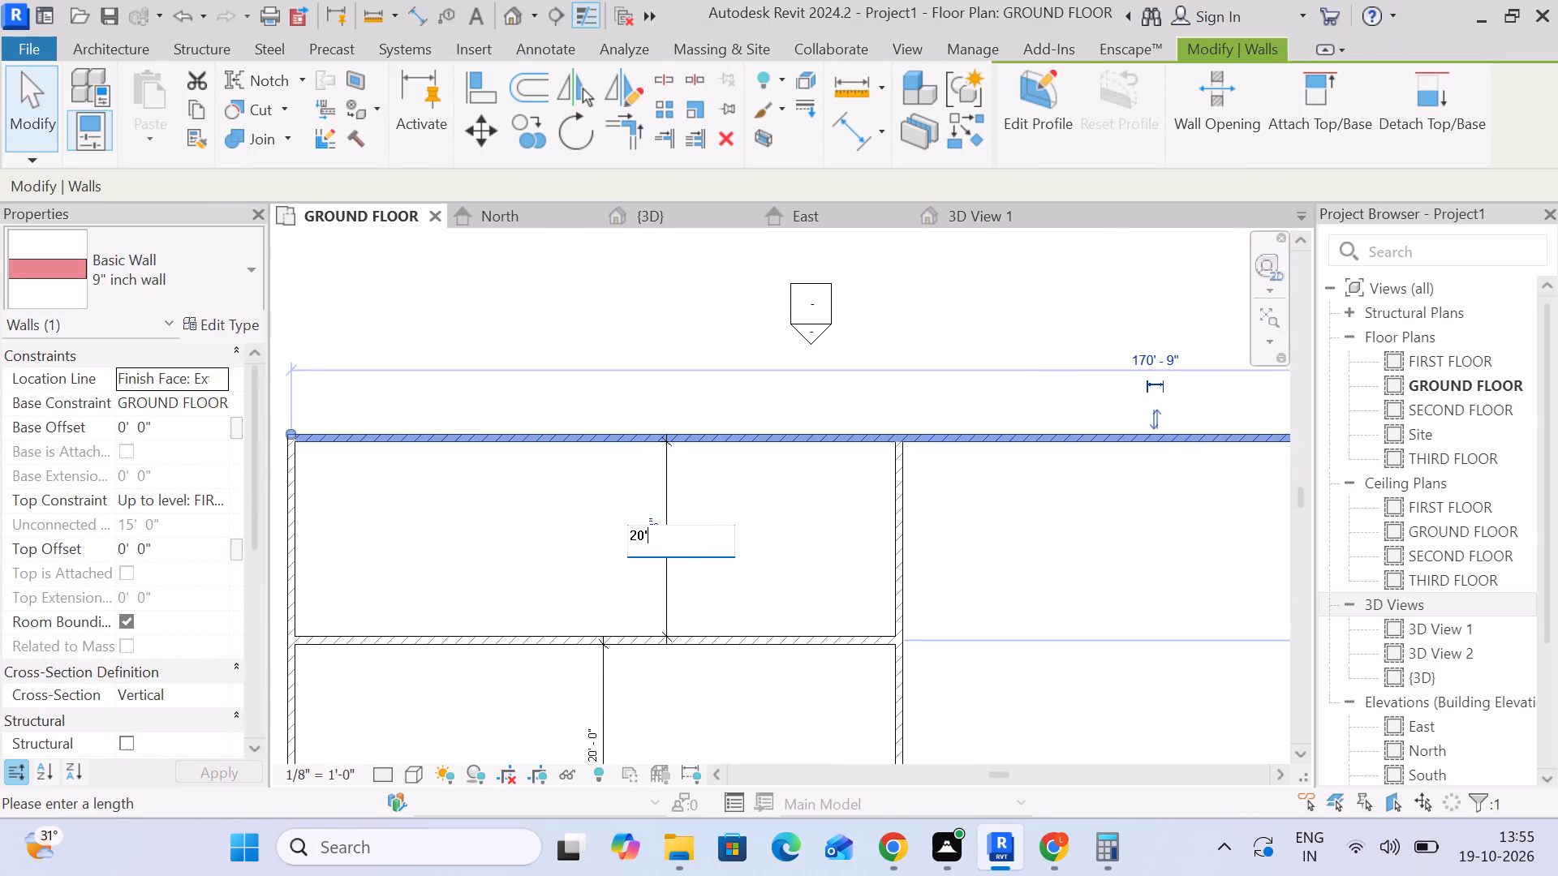
pyautogui.press('Return')
pyautogui.click(735, 463)
# Examine the room layout and dimensions across the ground floor plan, including the southeast room and the corridors.
pyautogui.scroll(-3, 735, 464)
pyautogui.moveTo(741, 492); pyautogui.dragTo(731, 341, button='middle')
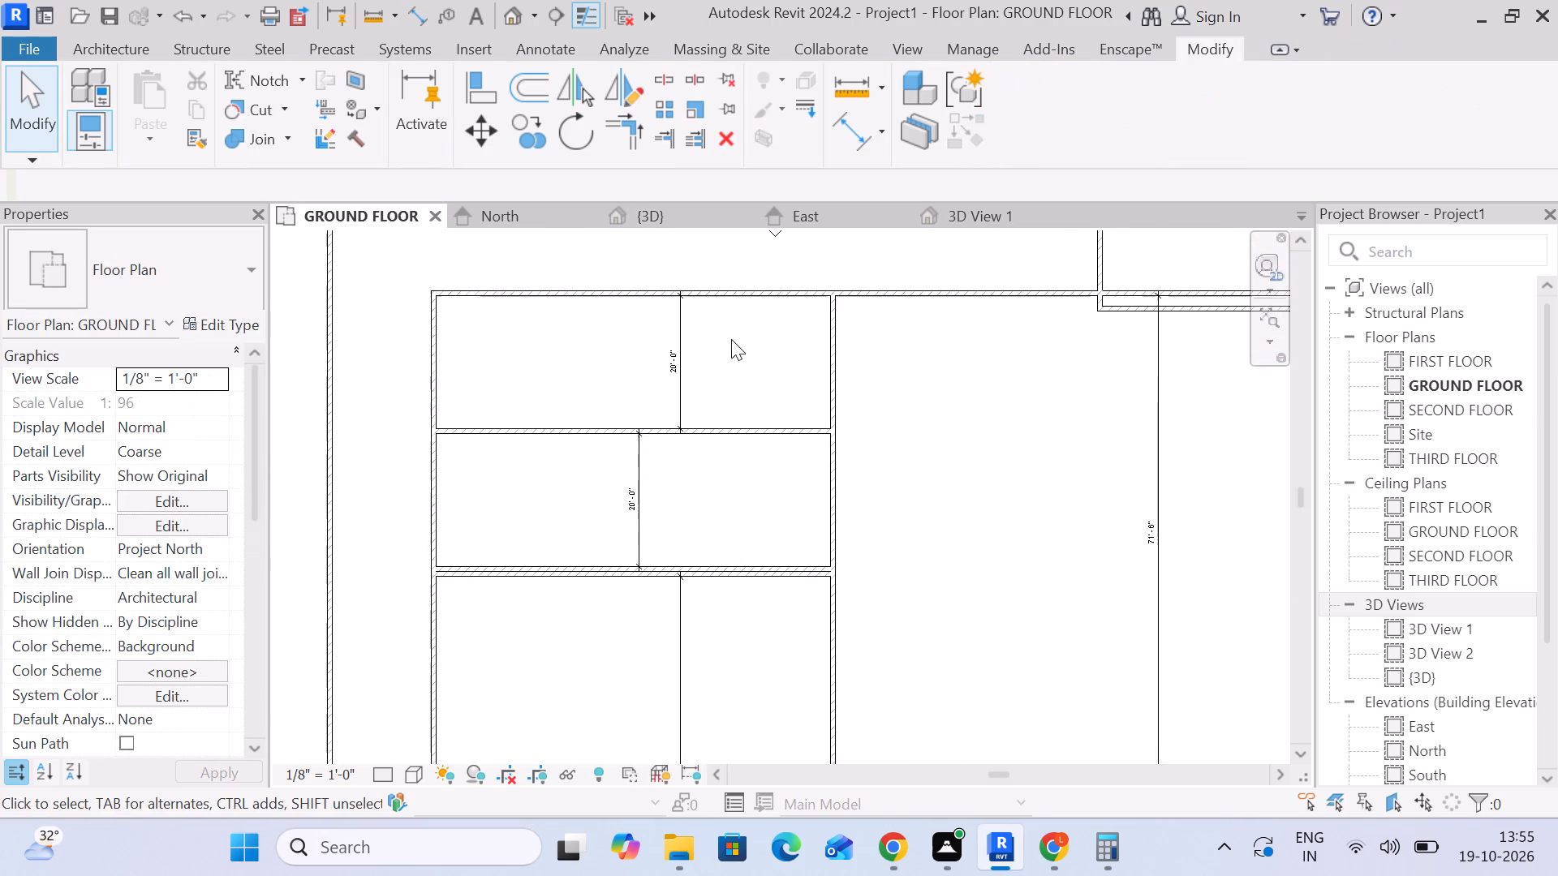
pyautogui.scroll(-2, 733, 342)
pyautogui.moveTo(848, 466); pyautogui.dragTo(754, 393, button='middle')
pyautogui.scroll(4, 1006, 433)
pyautogui.scroll(1, 949, 384)
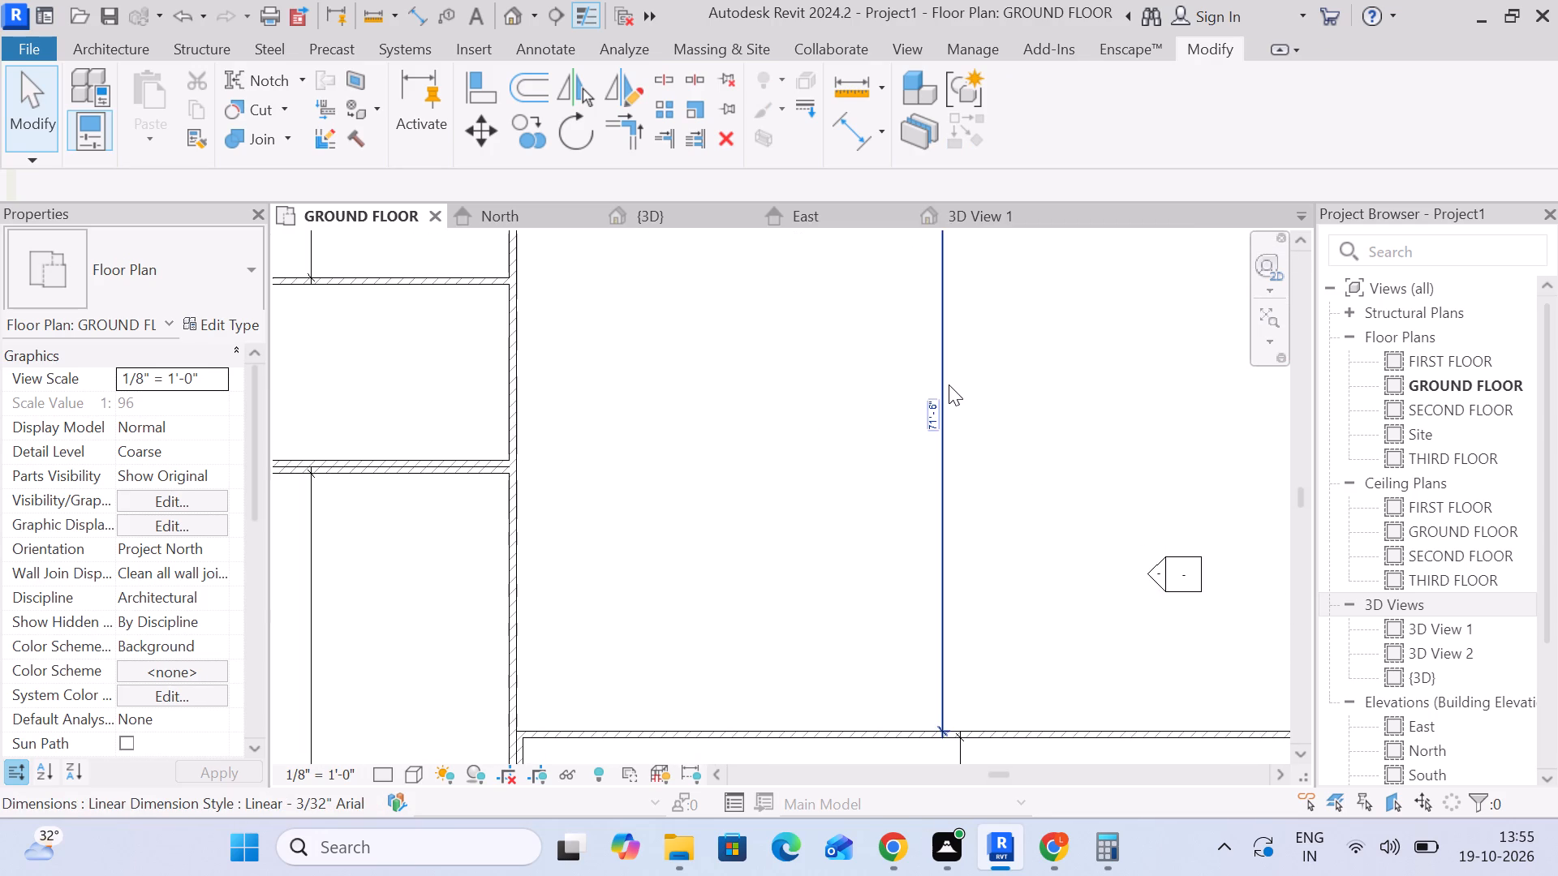
pyautogui.scroll(-8, 948, 384)
pyautogui.moveTo(966, 402); pyautogui.dragTo(853, 365, button='middle')
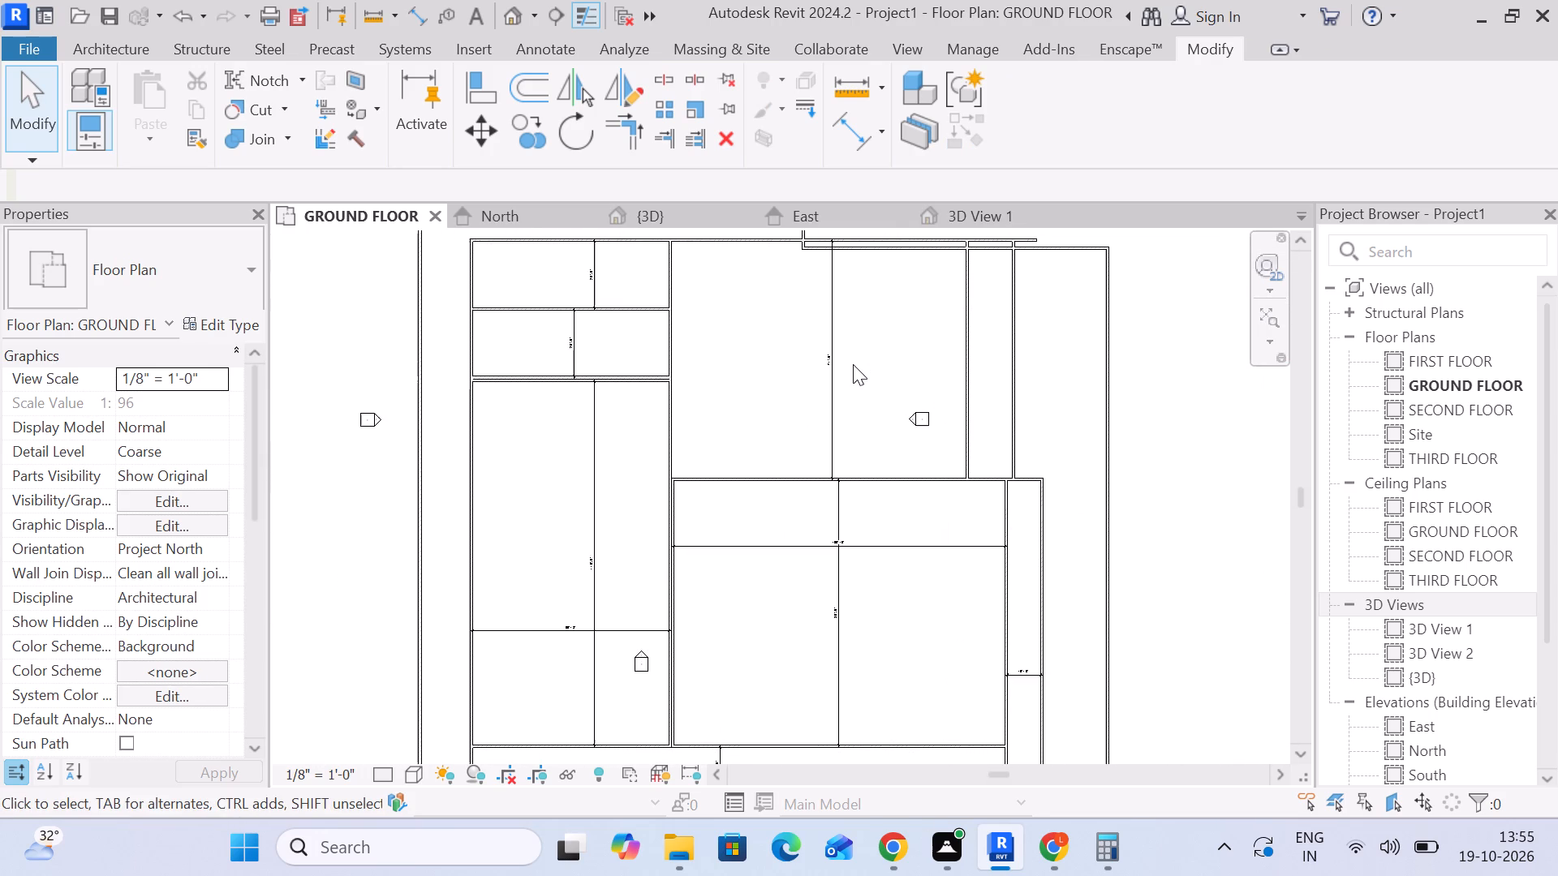
pyautogui.scroll(-2, 850, 370)
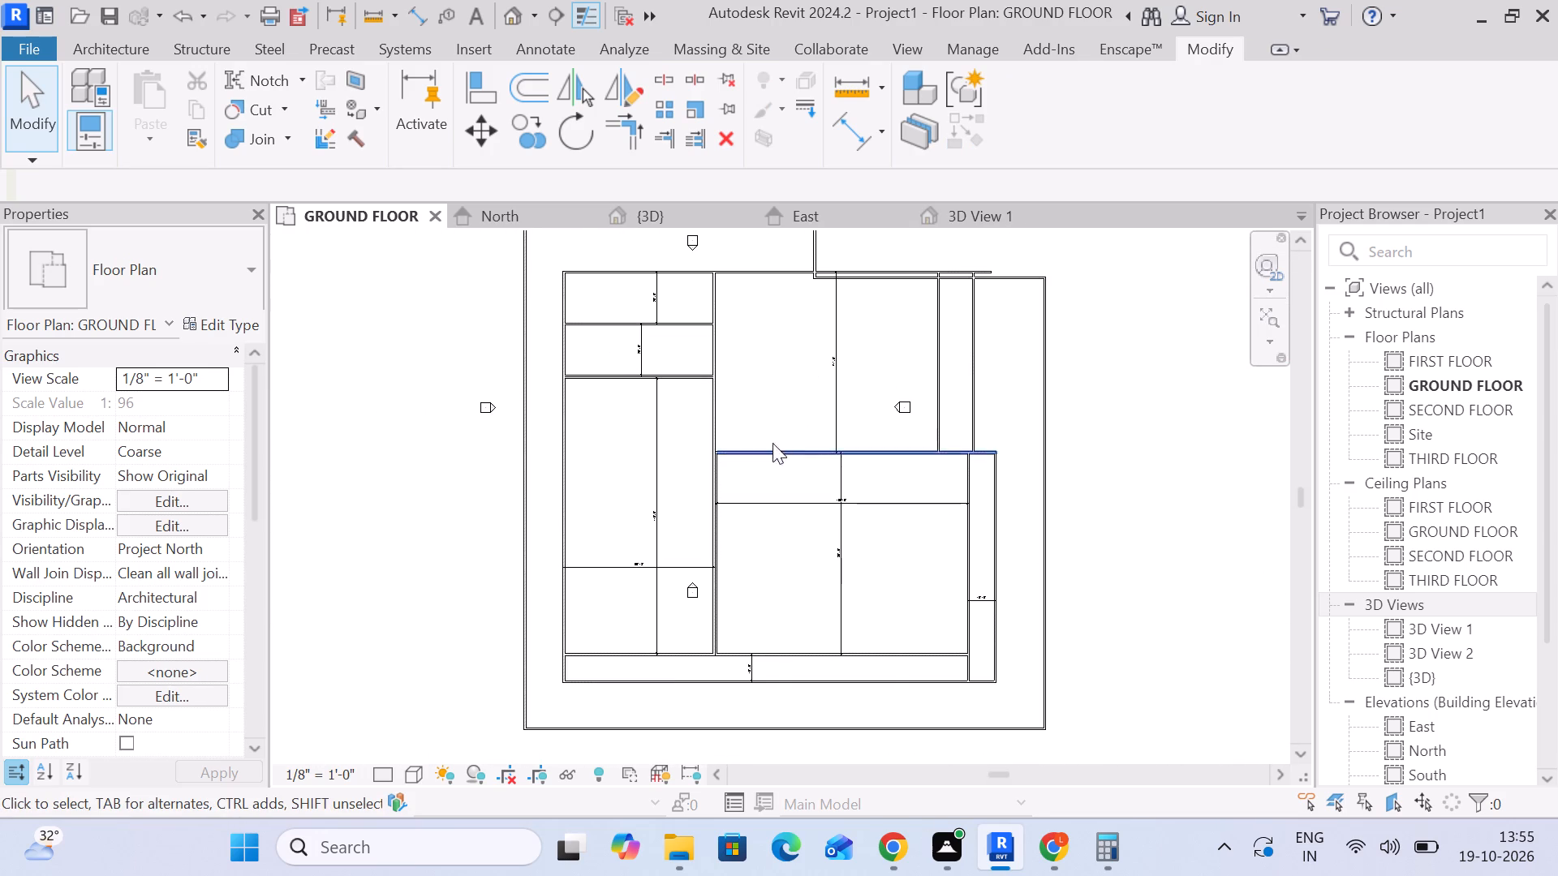
pyautogui.scroll(3, 810, 392)
pyautogui.scroll(2, 896, 423)
pyautogui.scroll(-2, 896, 423)
pyautogui.moveTo(867, 398); pyautogui.dragTo(828, 334, button='middle')
pyautogui.scroll(-3, 828, 334)
pyautogui.moveTo(830, 333); pyautogui.dragTo(798, 382, button='middle')
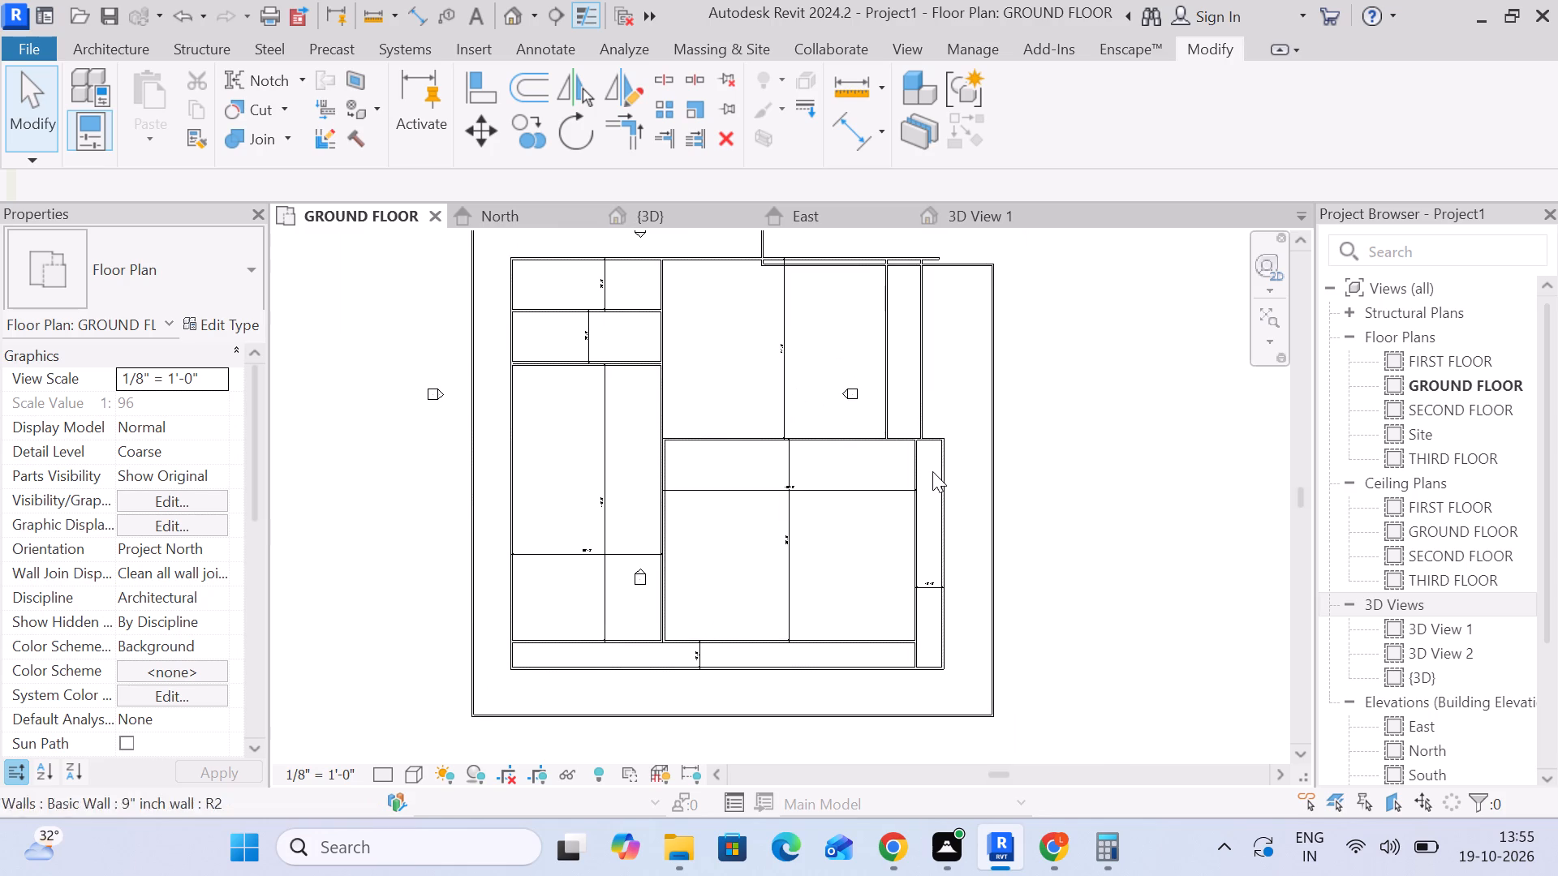
pyautogui.scroll(4, 940, 494)
pyautogui.moveTo(933, 488); pyautogui.dragTo(907, 345, button='middle')
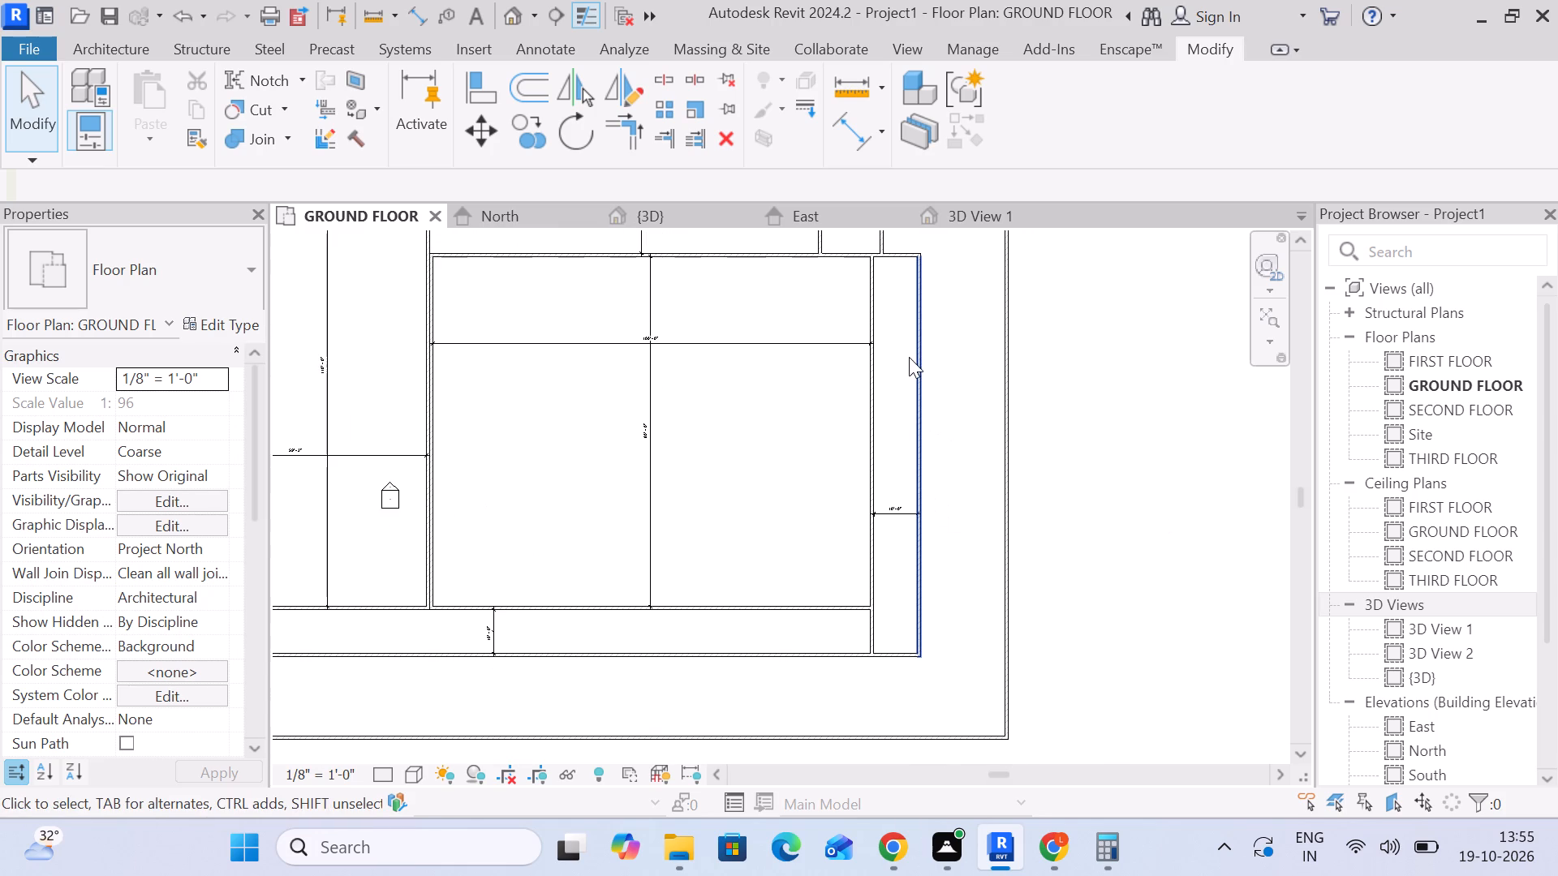
pyautogui.scroll(-3, 911, 410)
pyautogui.scroll(1, 911, 410)
pyautogui.moveTo(911, 410); pyautogui.dragTo(863, 429, button='middle')
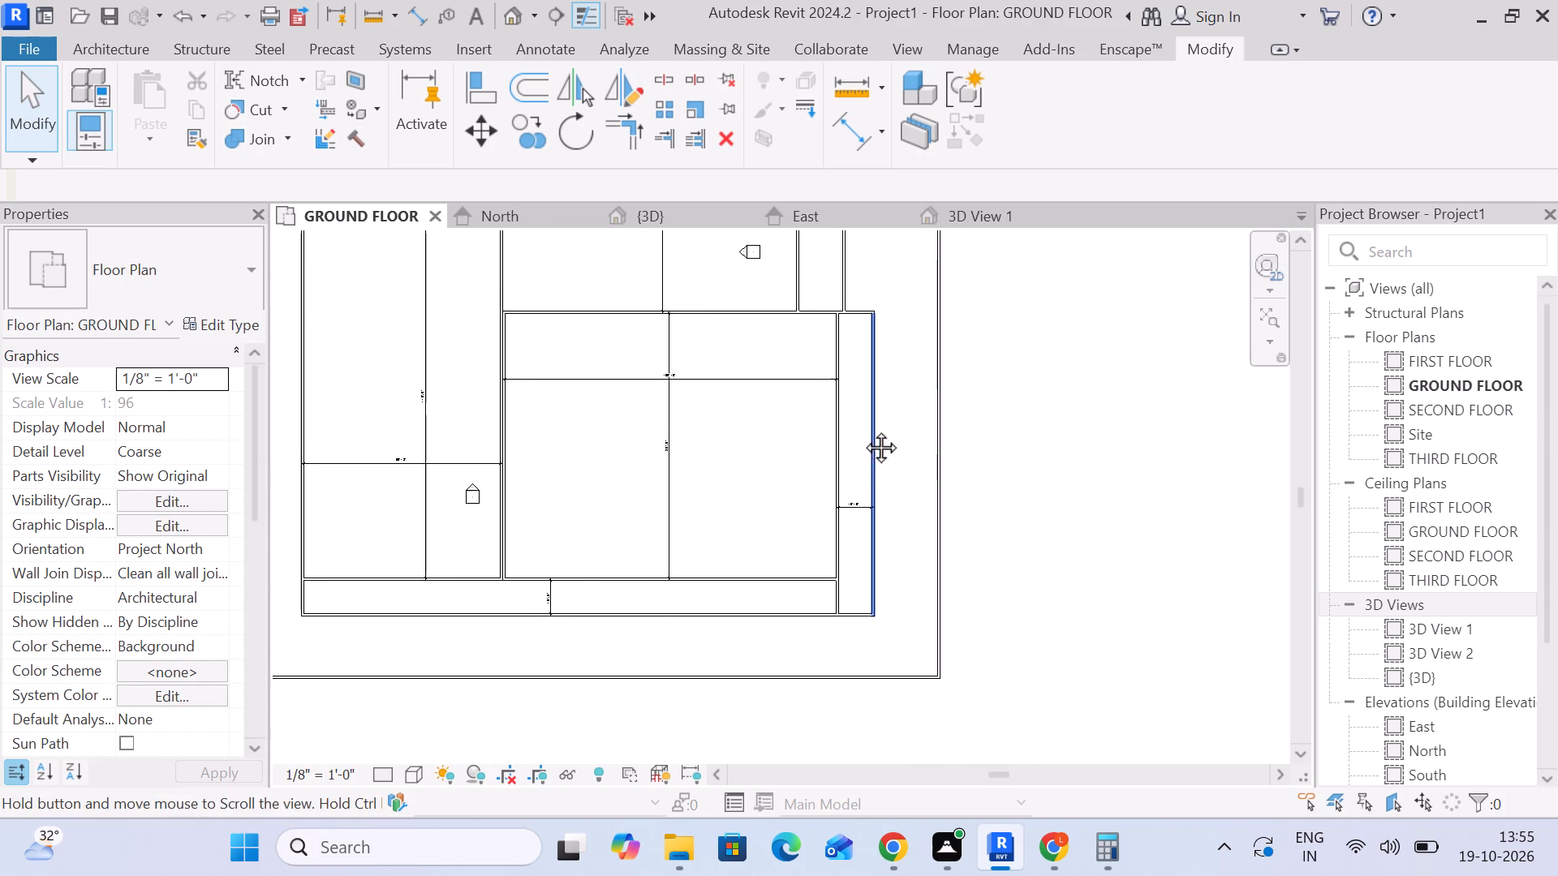
pyautogui.moveTo(863, 429); pyautogui.dragTo(862, 429, button='middle')
pyautogui.scroll(-3, 782, 457)
pyautogui.scroll(1, 782, 457)
pyautogui.moveTo(782, 457); pyautogui.dragTo(790, 554, button='middle')
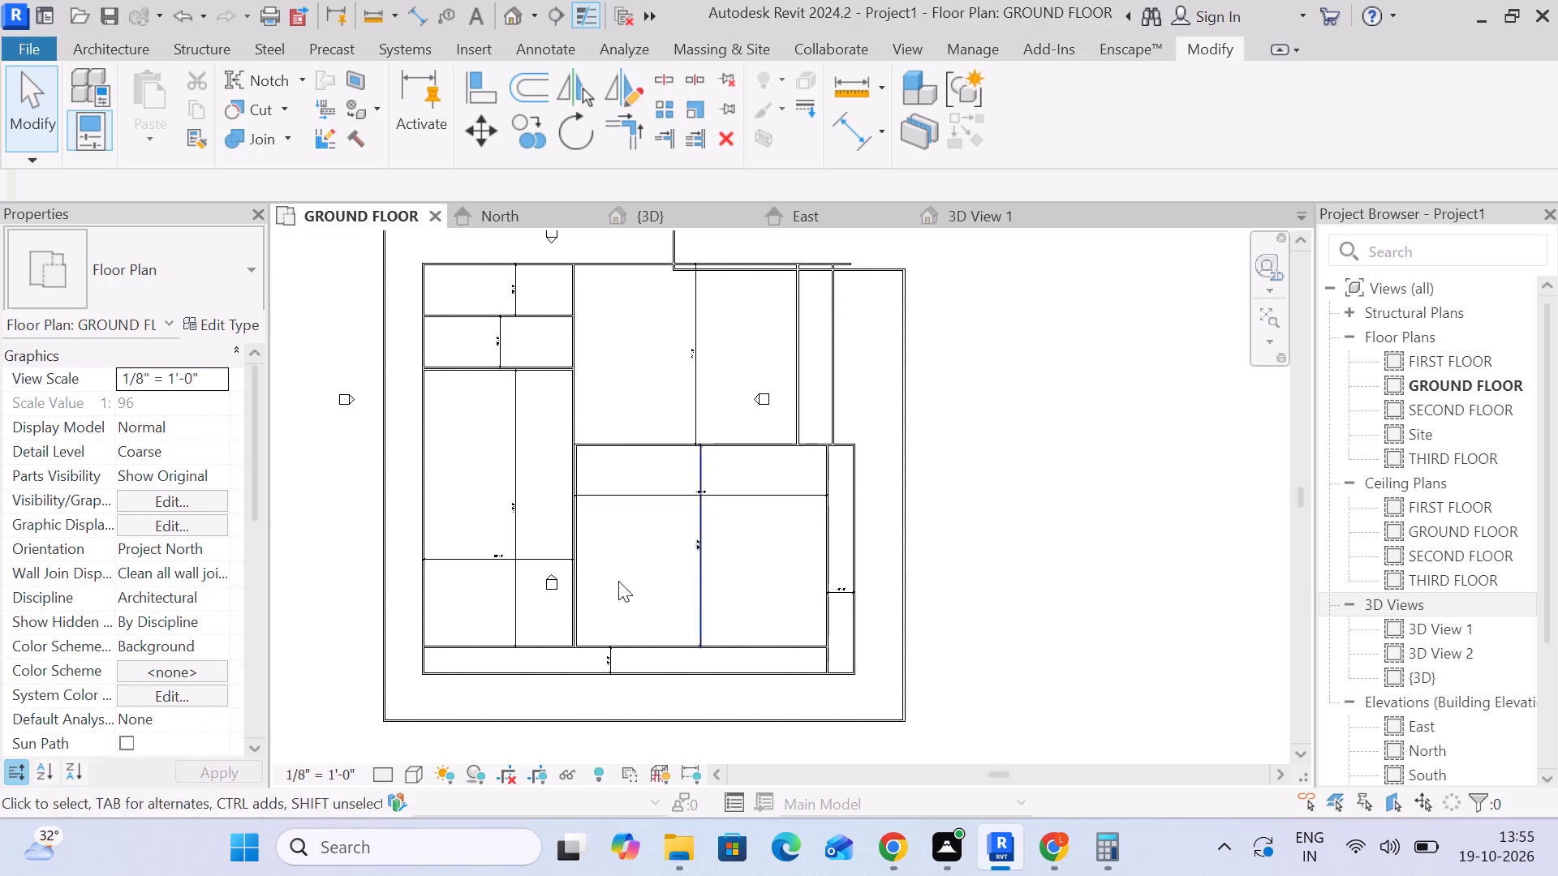
pyautogui.moveTo(618, 359); pyautogui.dragTo(618, 278, button='middle')
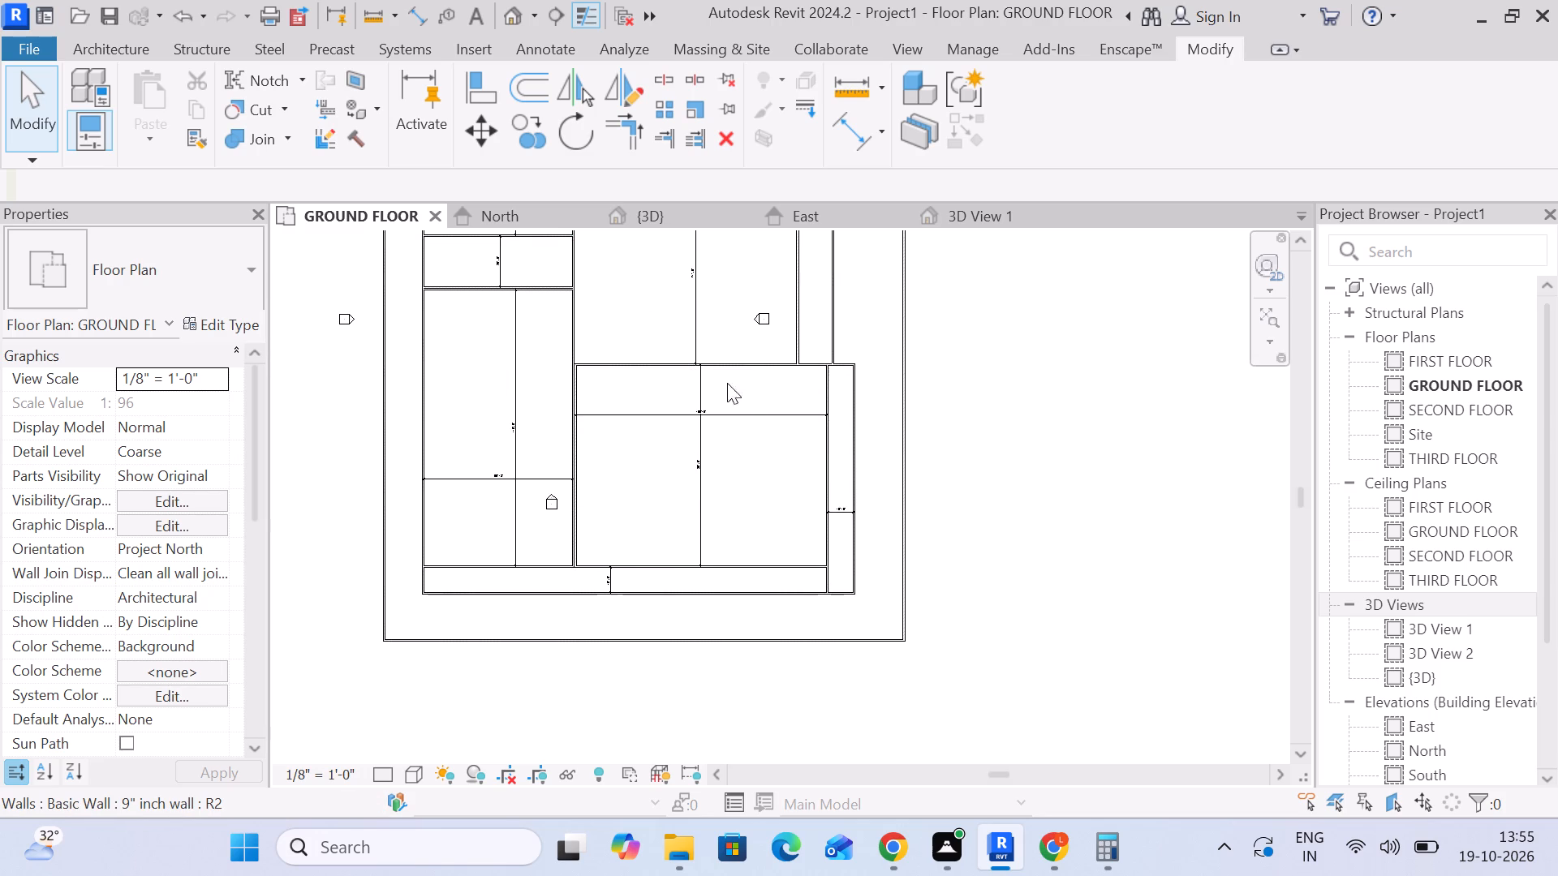
pyautogui.scroll(4, 690, 451)
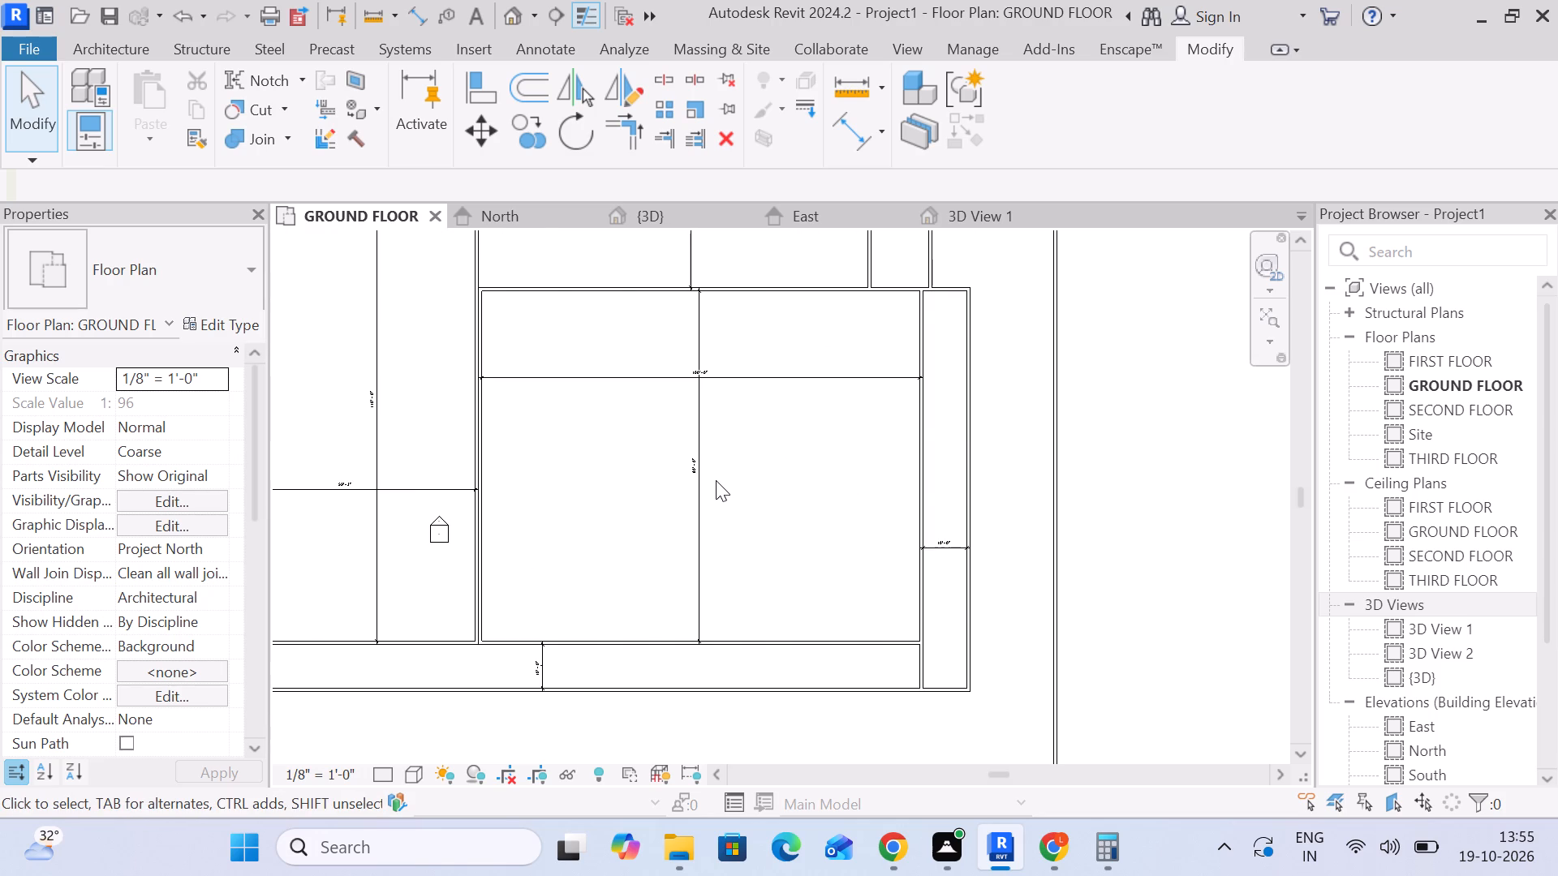
# In the {3D} view, set the top constraint of the wall dividing the two 20' northwest rooms to Up to level: FIRST FLOOR.
pyautogui.click(668, 221)
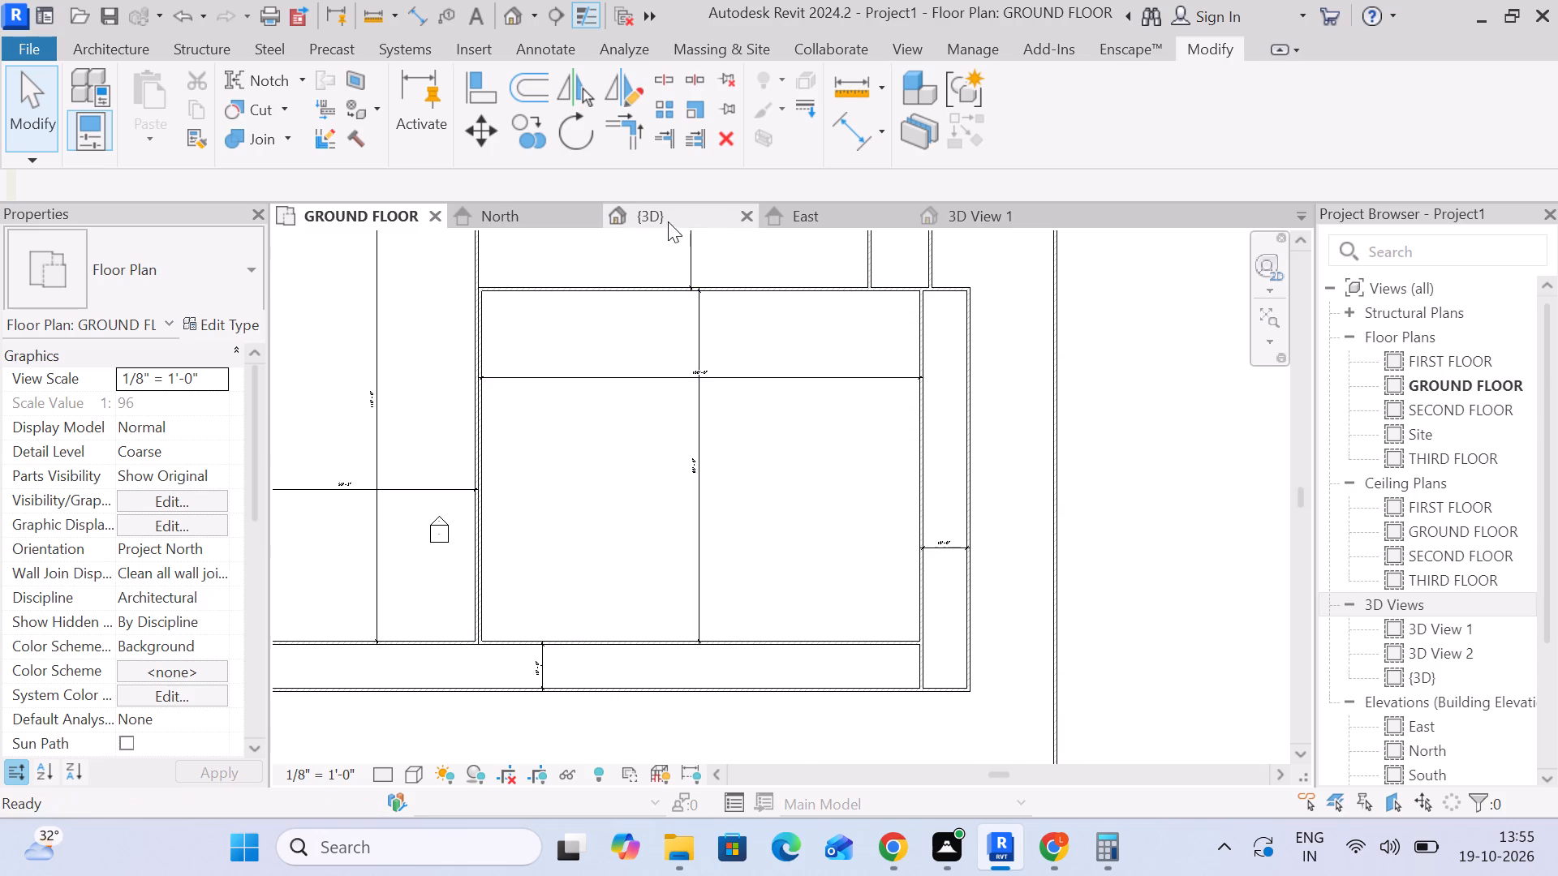
pyautogui.scroll(-3, 772, 449)
pyautogui.keyDown('shift'); pyautogui.moveTo(932, 410); pyautogui.dragTo(836, 547, button='middle'); pyautogui.keyUp('shift')
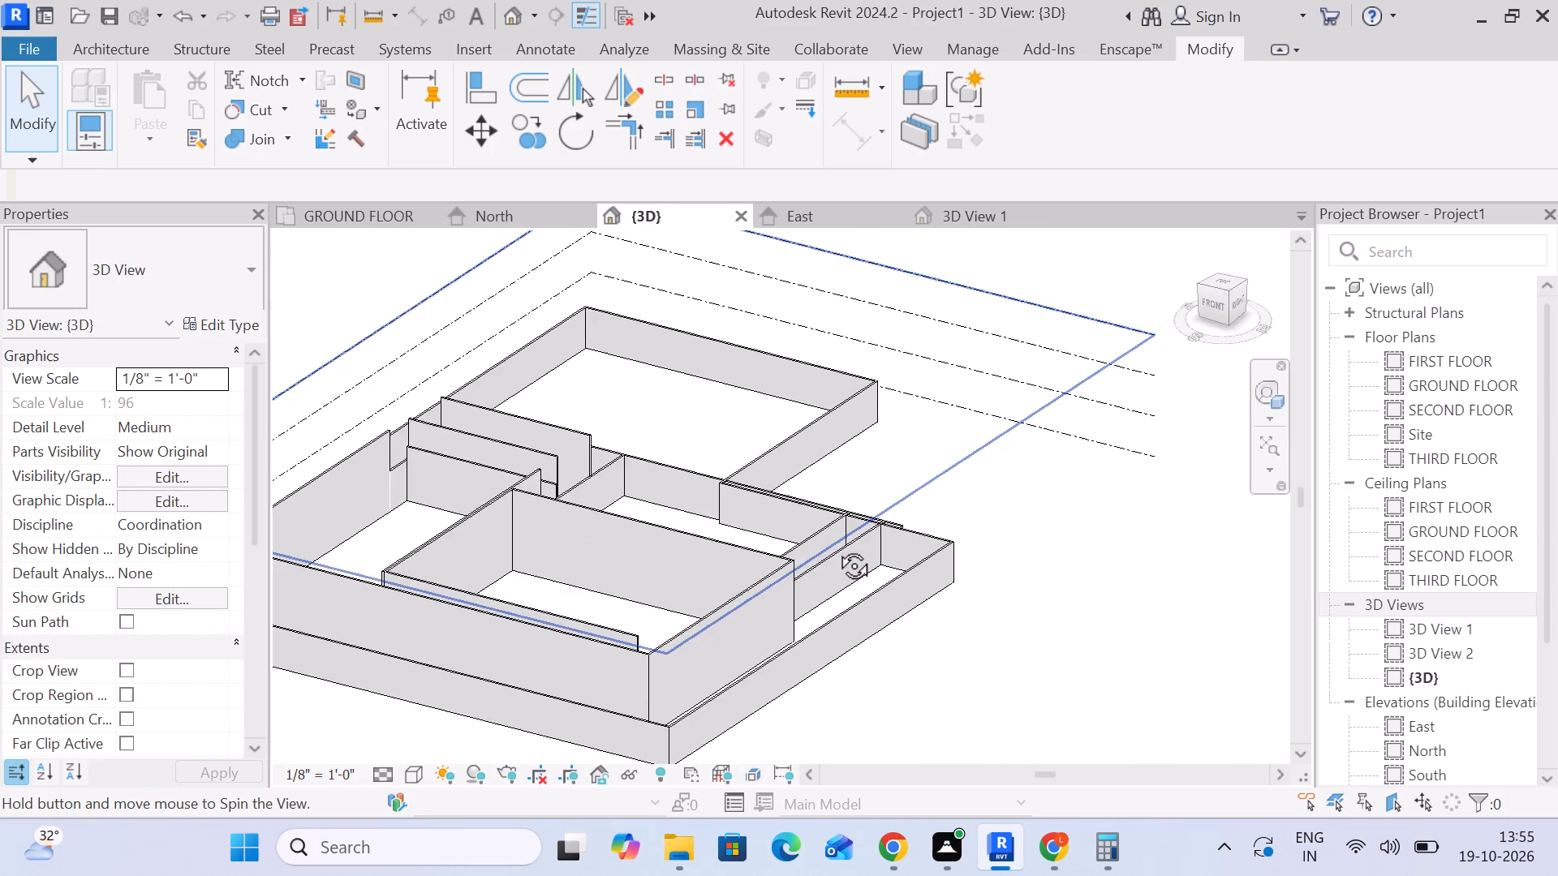
pyautogui.keyDown('shift'); pyautogui.moveTo(836, 547); pyautogui.dragTo(855, 606, button='middle'); pyautogui.keyUp('shift')
pyautogui.scroll(3, 511, 350)
pyautogui.moveTo(704, 430); pyautogui.dragTo(1064, 239, button='middle')
pyautogui.scroll(1, 871, 307)
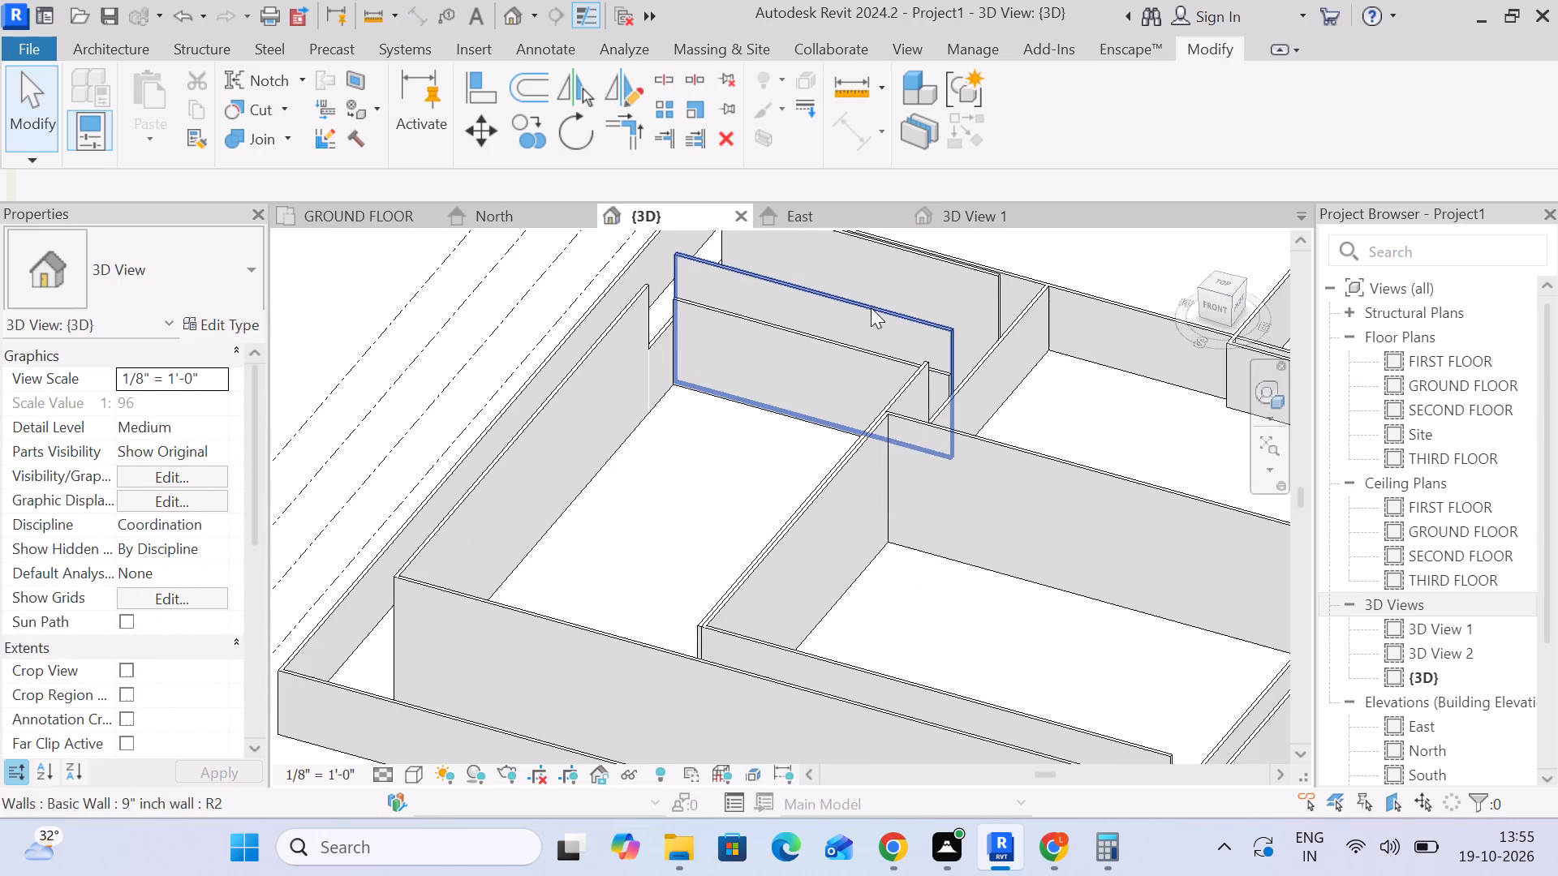
pyautogui.click(871, 307)
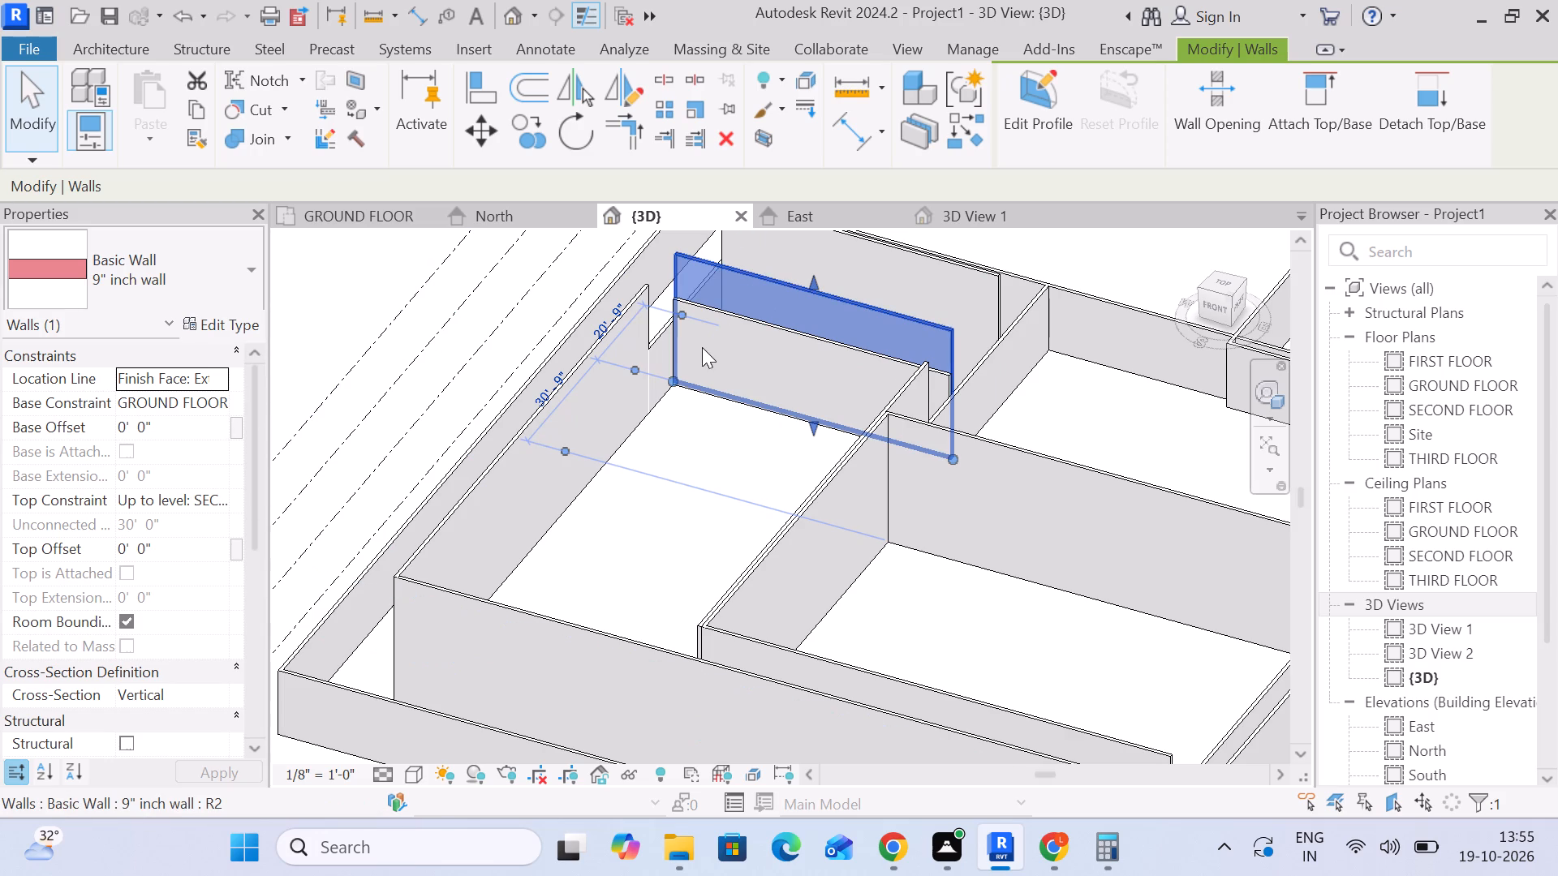
pyautogui.click(921, 290)
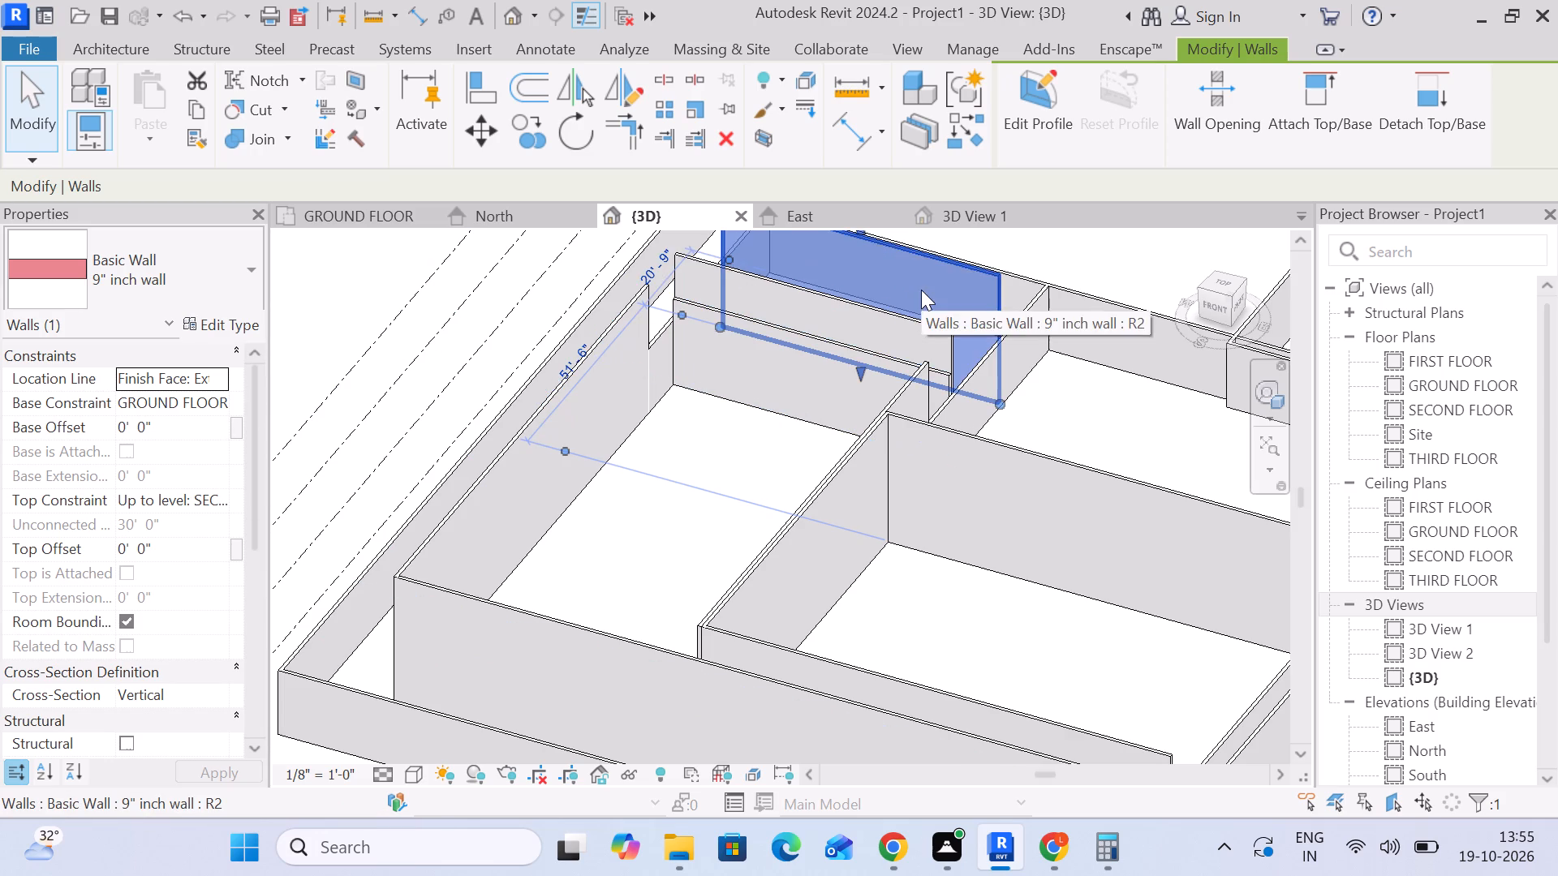
pyautogui.moveTo(921, 294); pyautogui.dragTo(780, 456, button='middle')
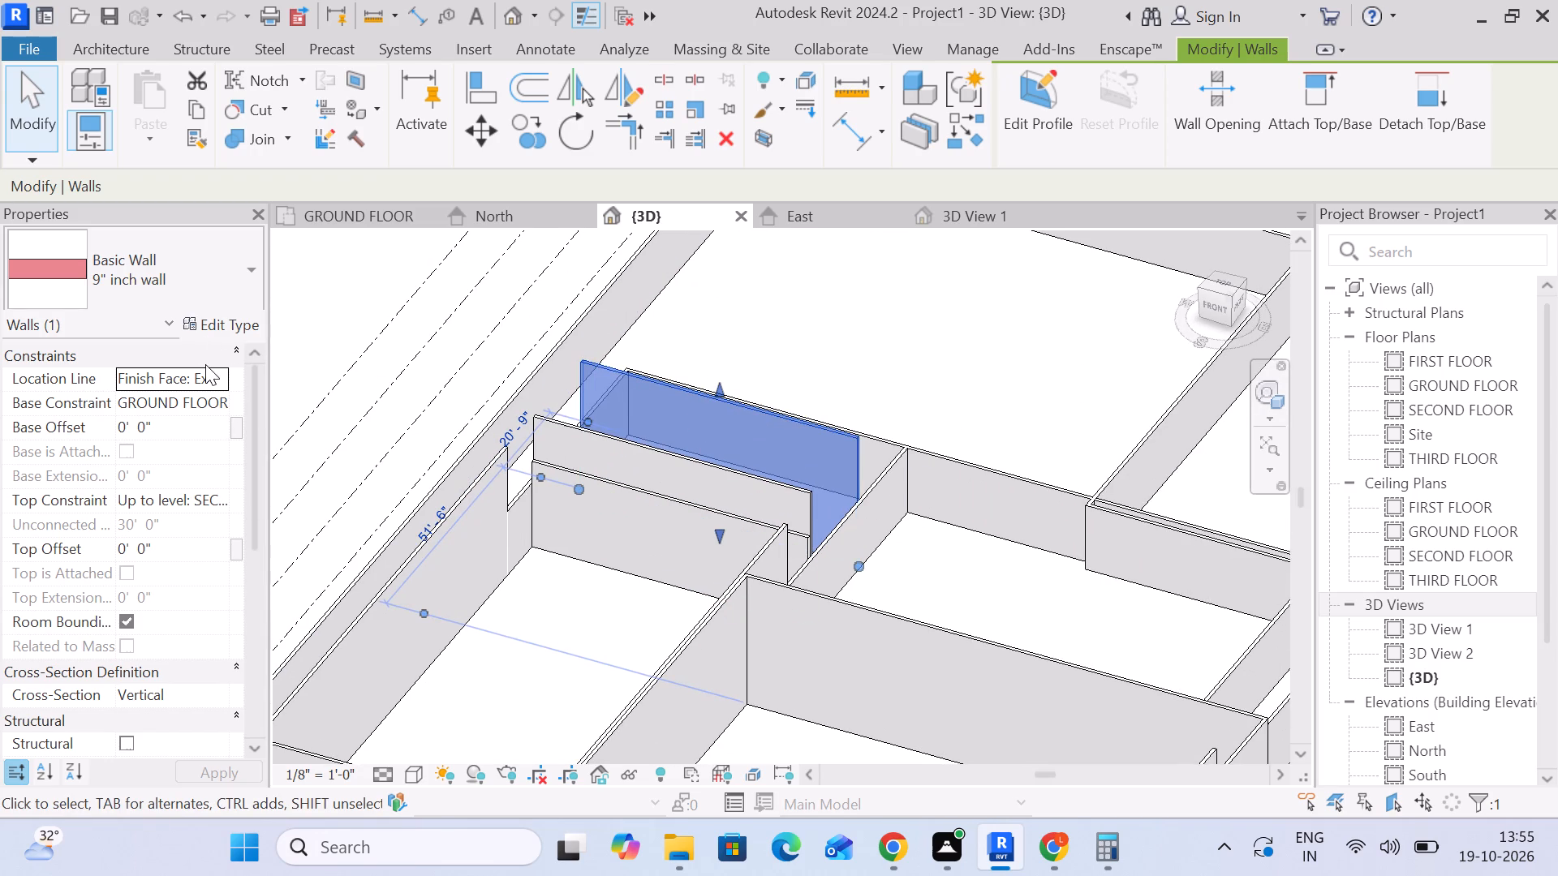
pyautogui.click(229, 495)
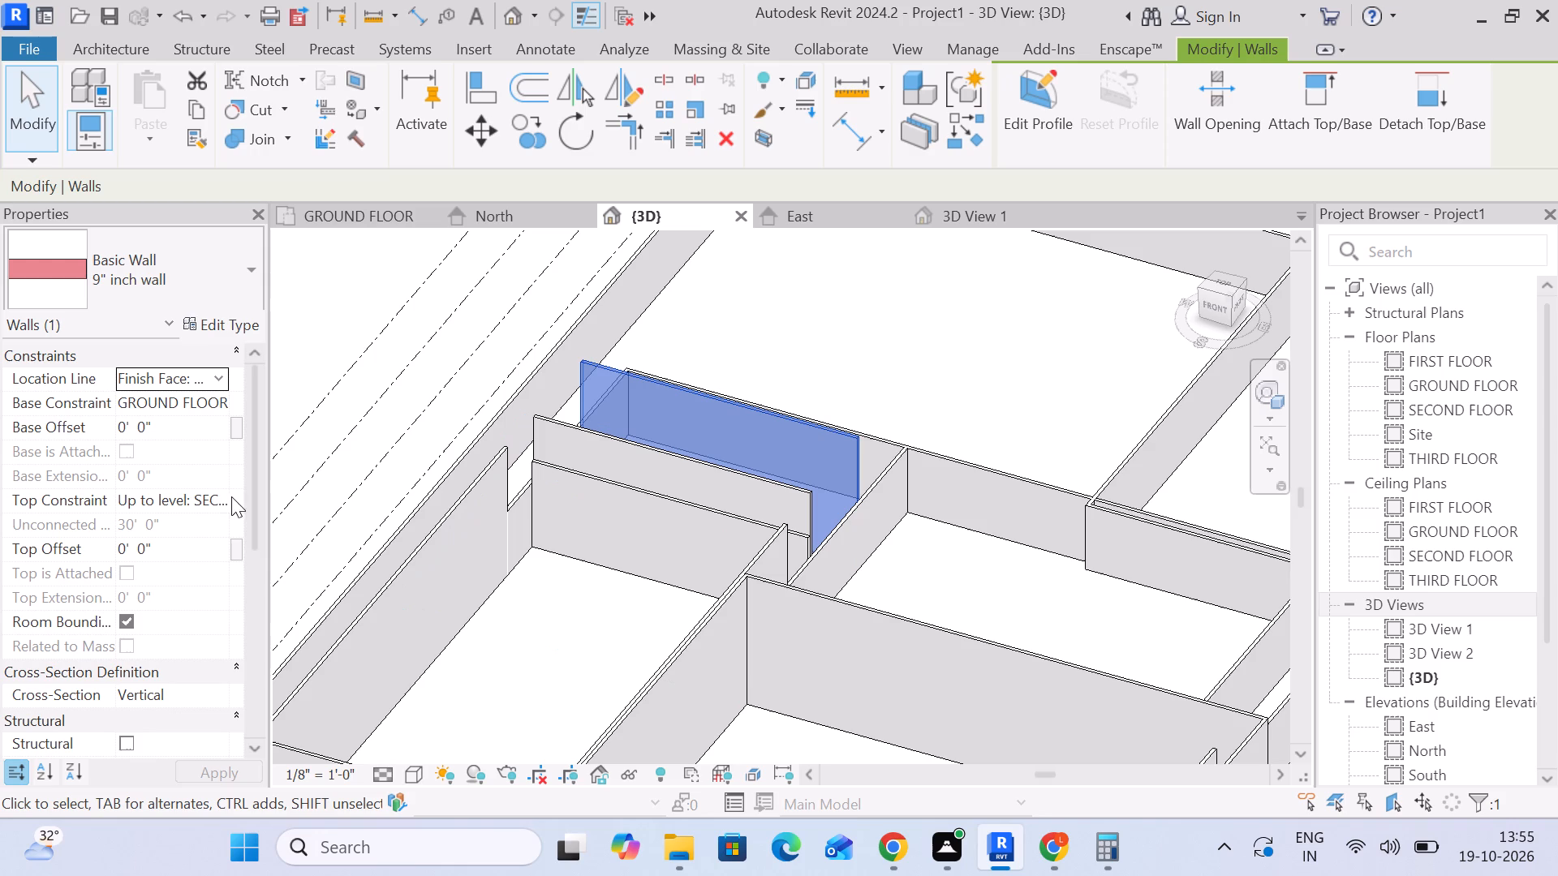
pyautogui.click(213, 498)
pyautogui.click(222, 563)
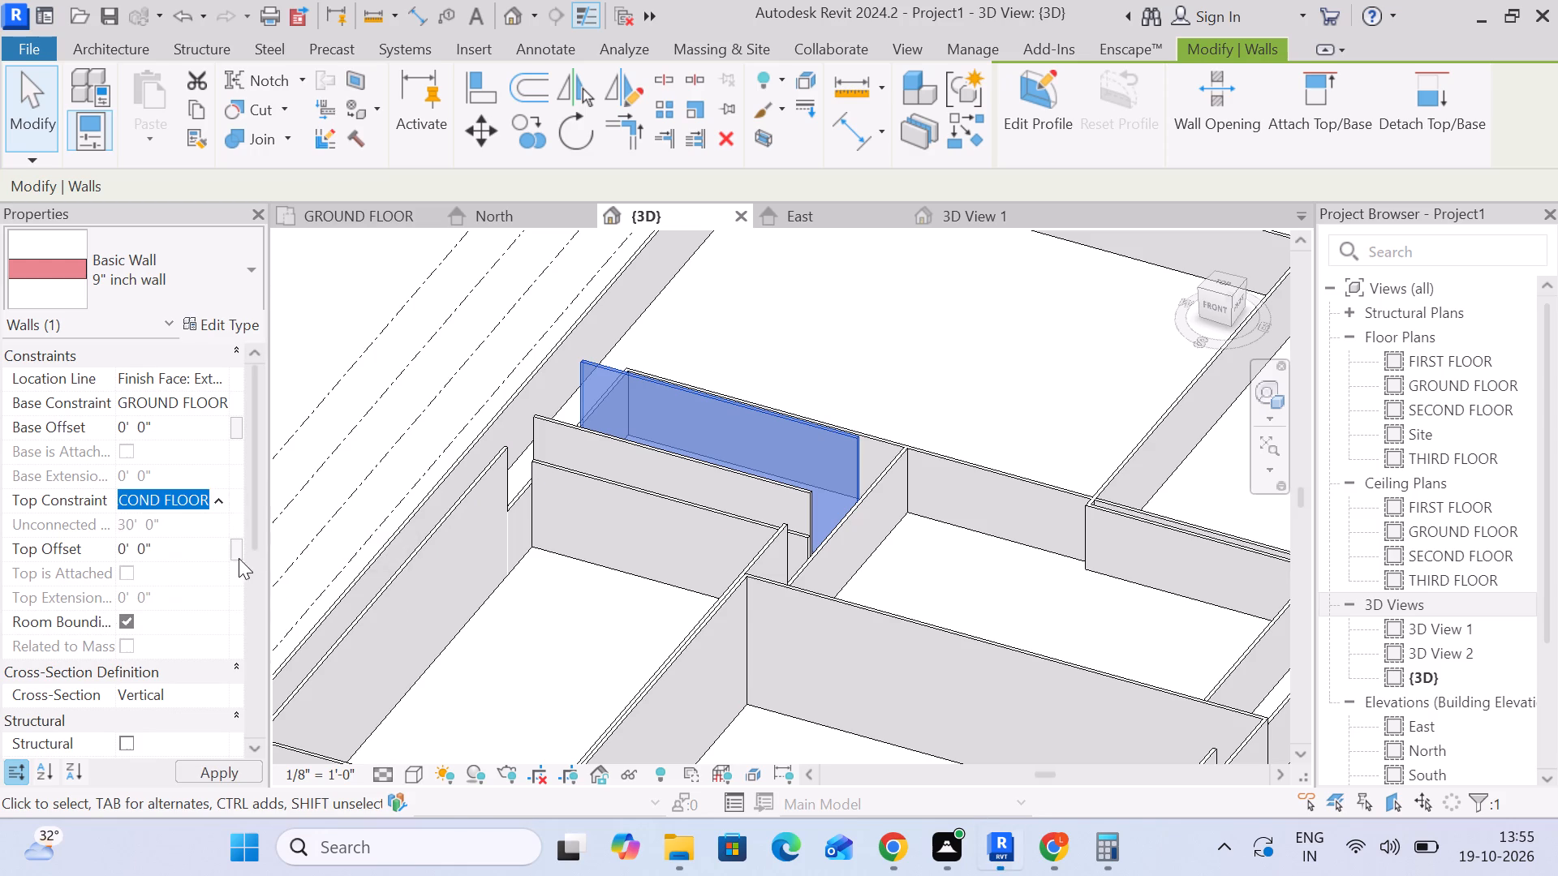
pyautogui.click(626, 461)
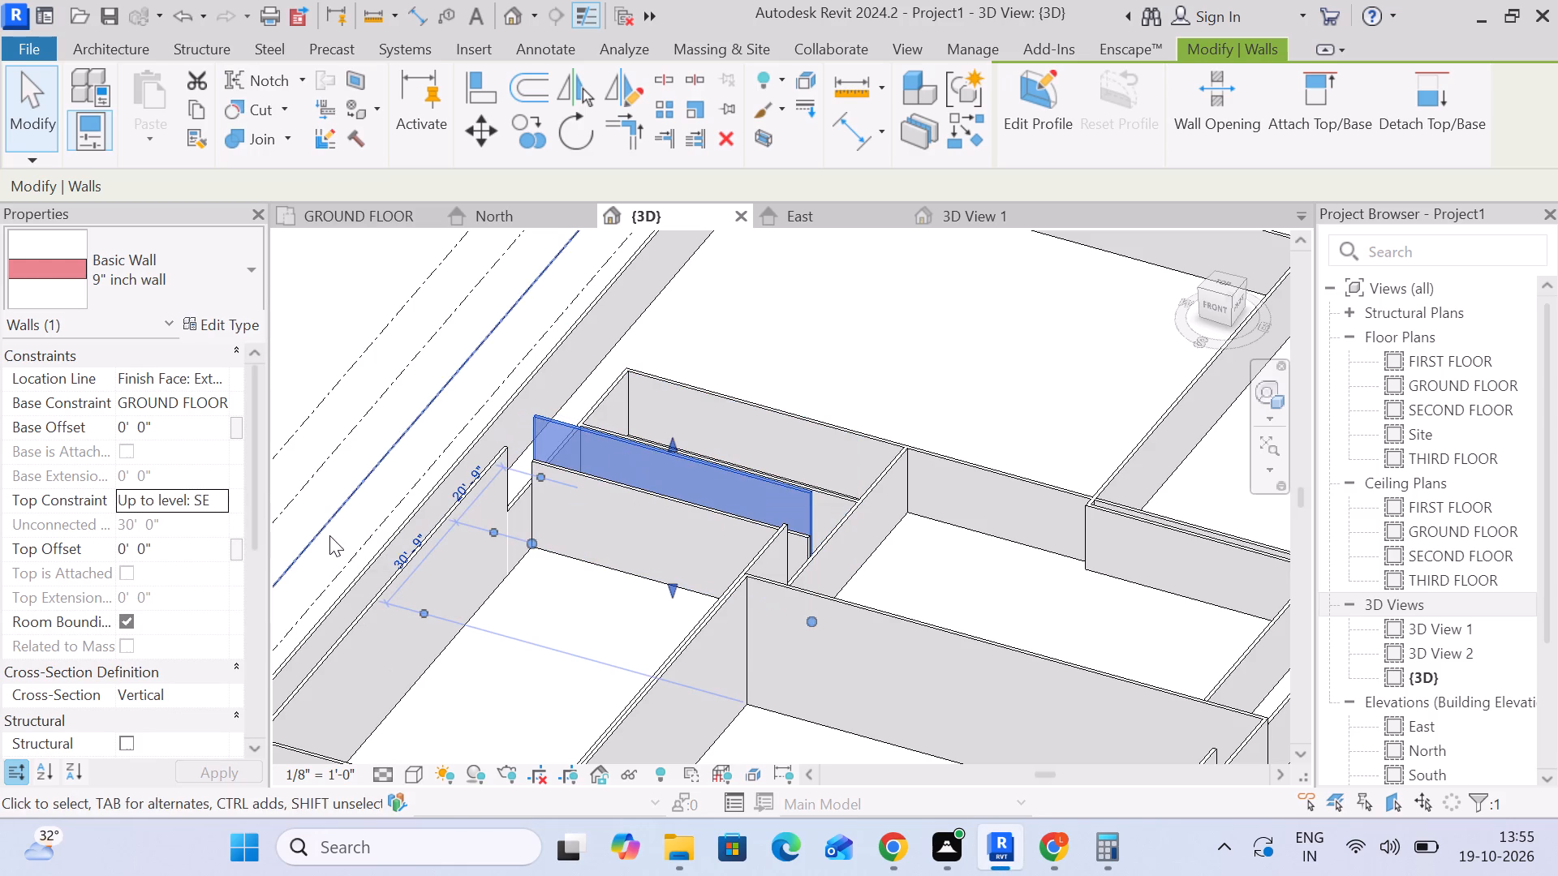
# Set the top constraint of the large west room's lower north wall to Up to level: SECOND FLOOR.
pyautogui.scroll(-2, 622, 421)
pyautogui.keyDown('shift'); pyautogui.moveTo(961, 389); pyautogui.dragTo(781, 336, button='middle'); pyautogui.keyUp('shift')
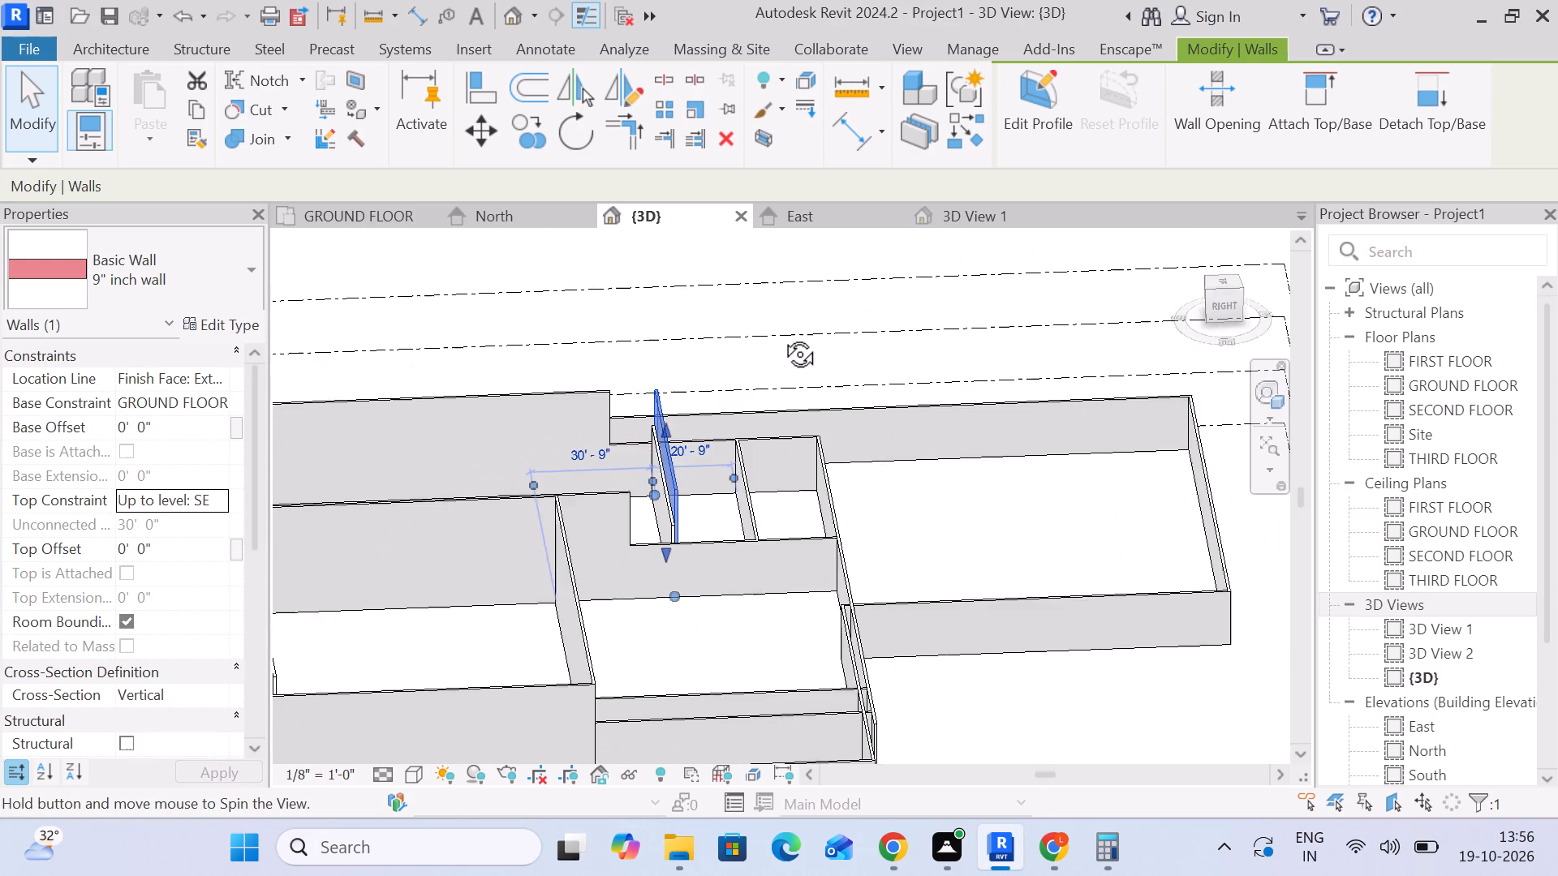
pyautogui.keyDown('shift'); pyautogui.moveTo(781, 336); pyautogui.dragTo(764, 326, button='middle'); pyautogui.keyUp('shift')
pyautogui.moveTo(811, 366); pyautogui.dragTo(943, 340, button='middle')
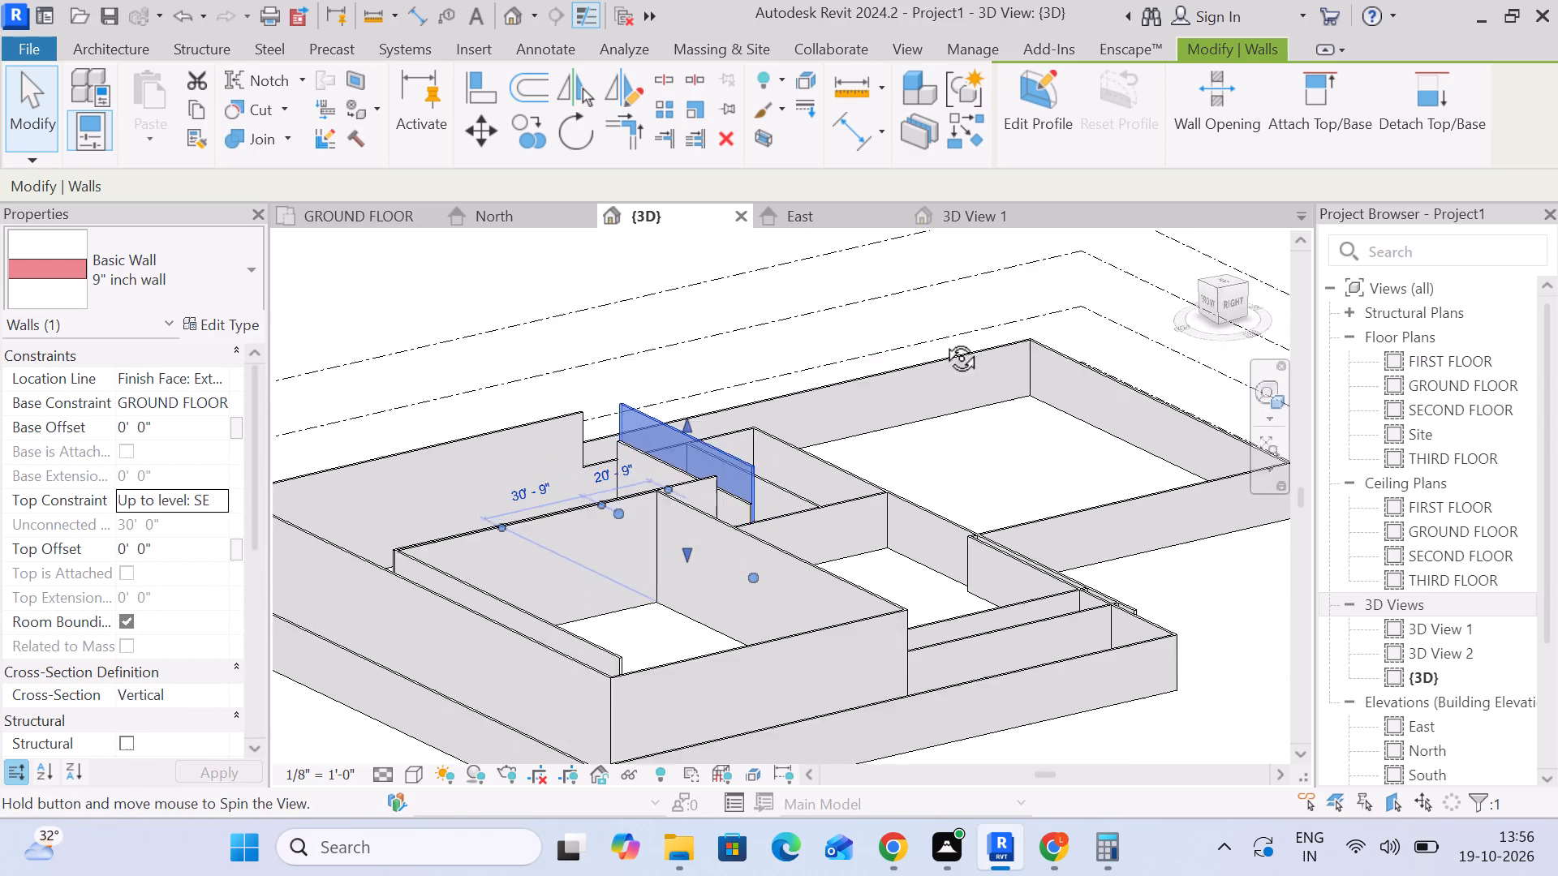
pyautogui.moveTo(943, 340); pyautogui.dragTo(955, 360, button='middle')
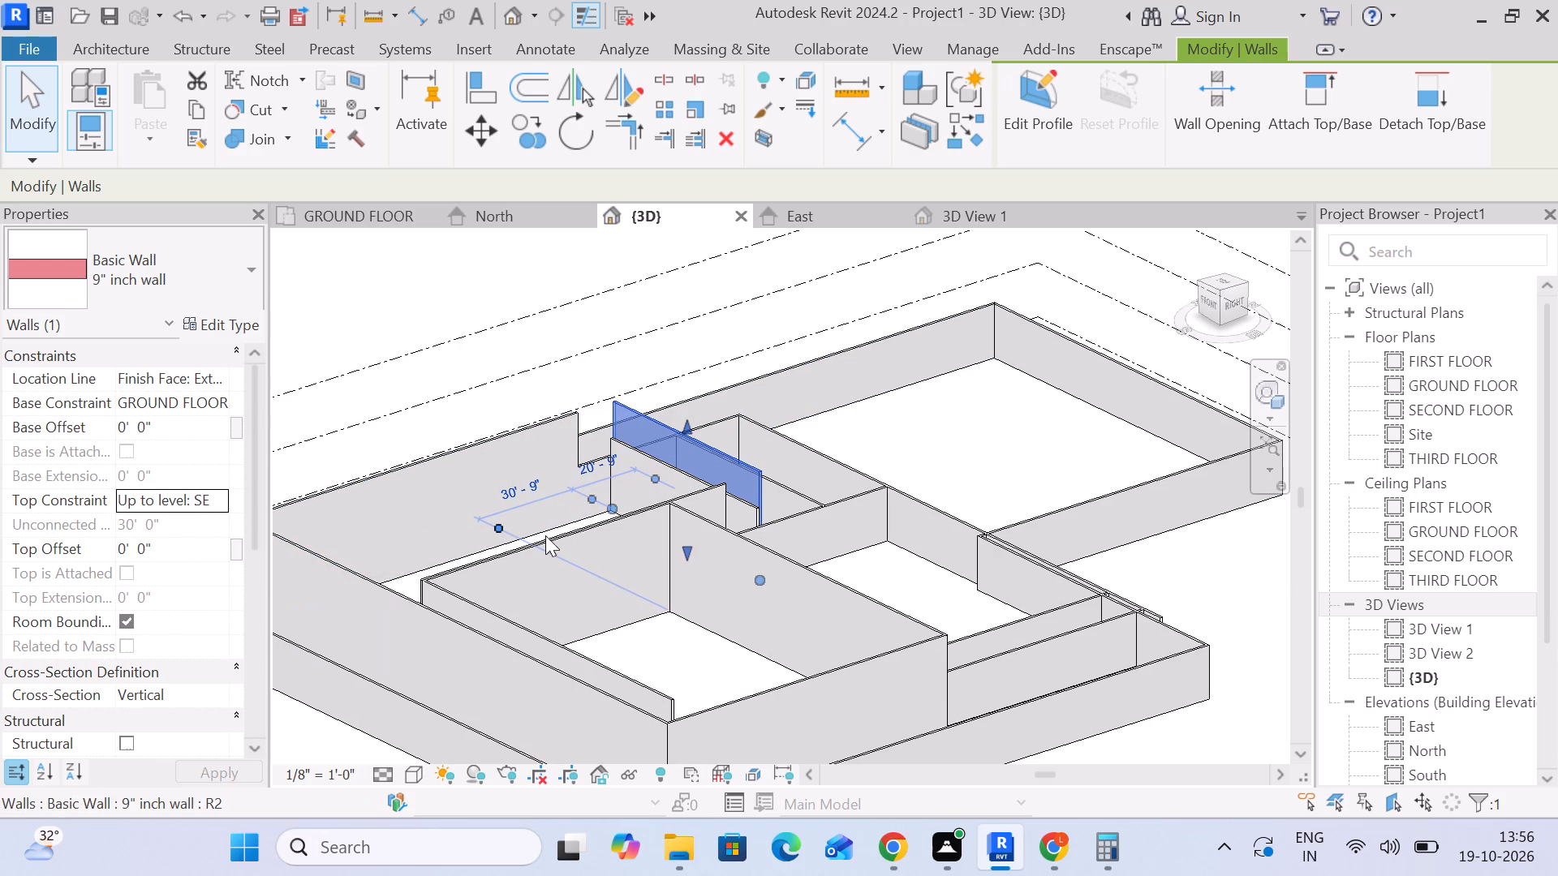
pyautogui.click(629, 491)
pyautogui.moveTo(204, 496); pyautogui.dragTo(215, 500)
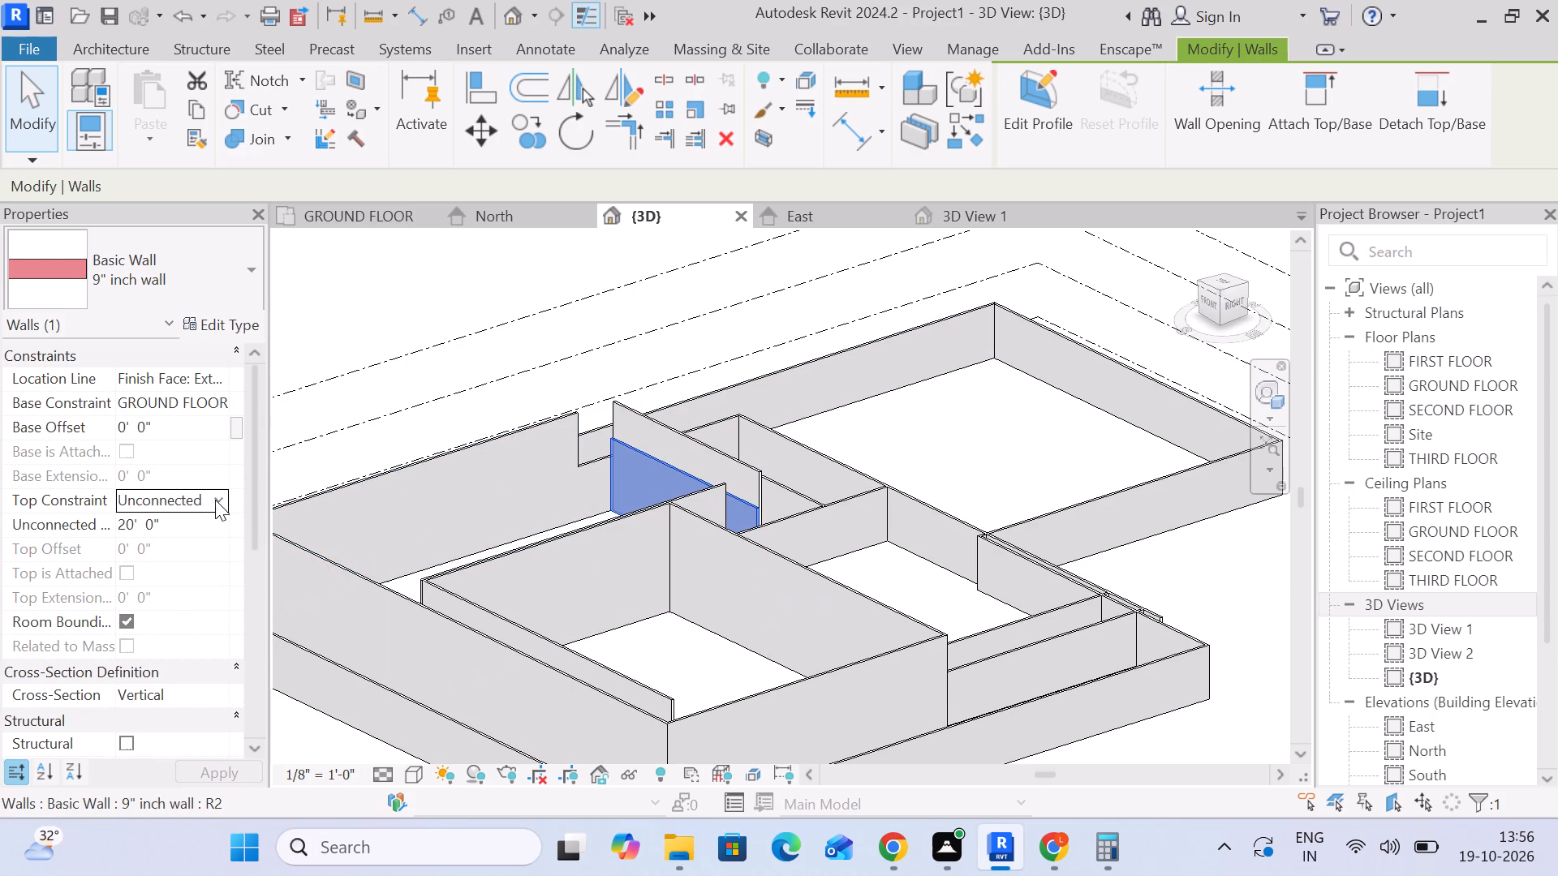
pyautogui.moveTo(215, 500); pyautogui.dragTo(216, 500)
pyautogui.click(220, 501)
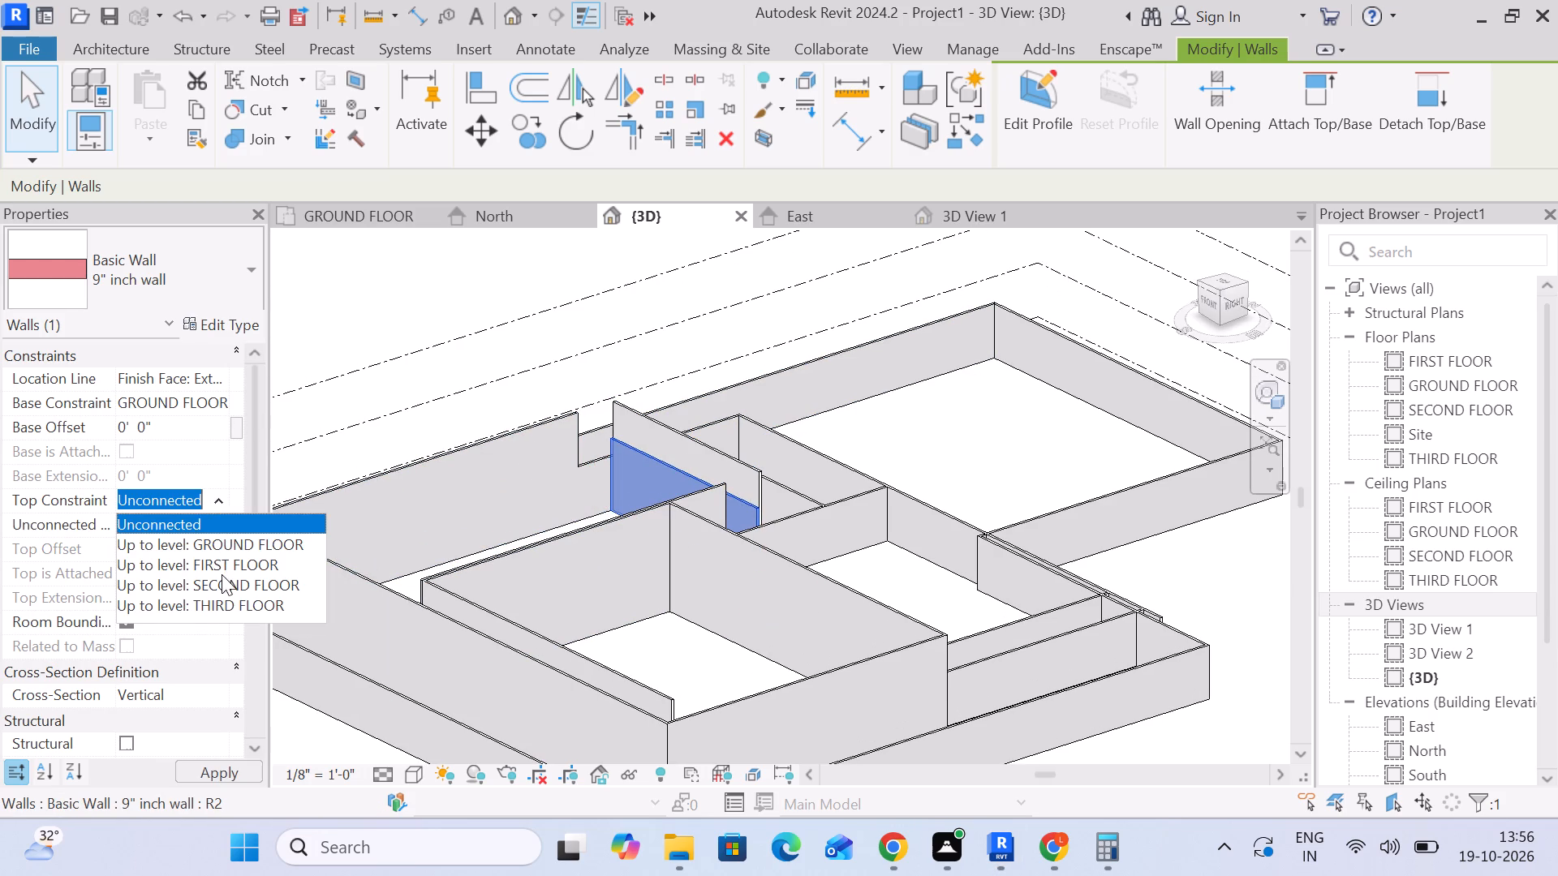
pyautogui.click(223, 582)
pyautogui.click(411, 281)
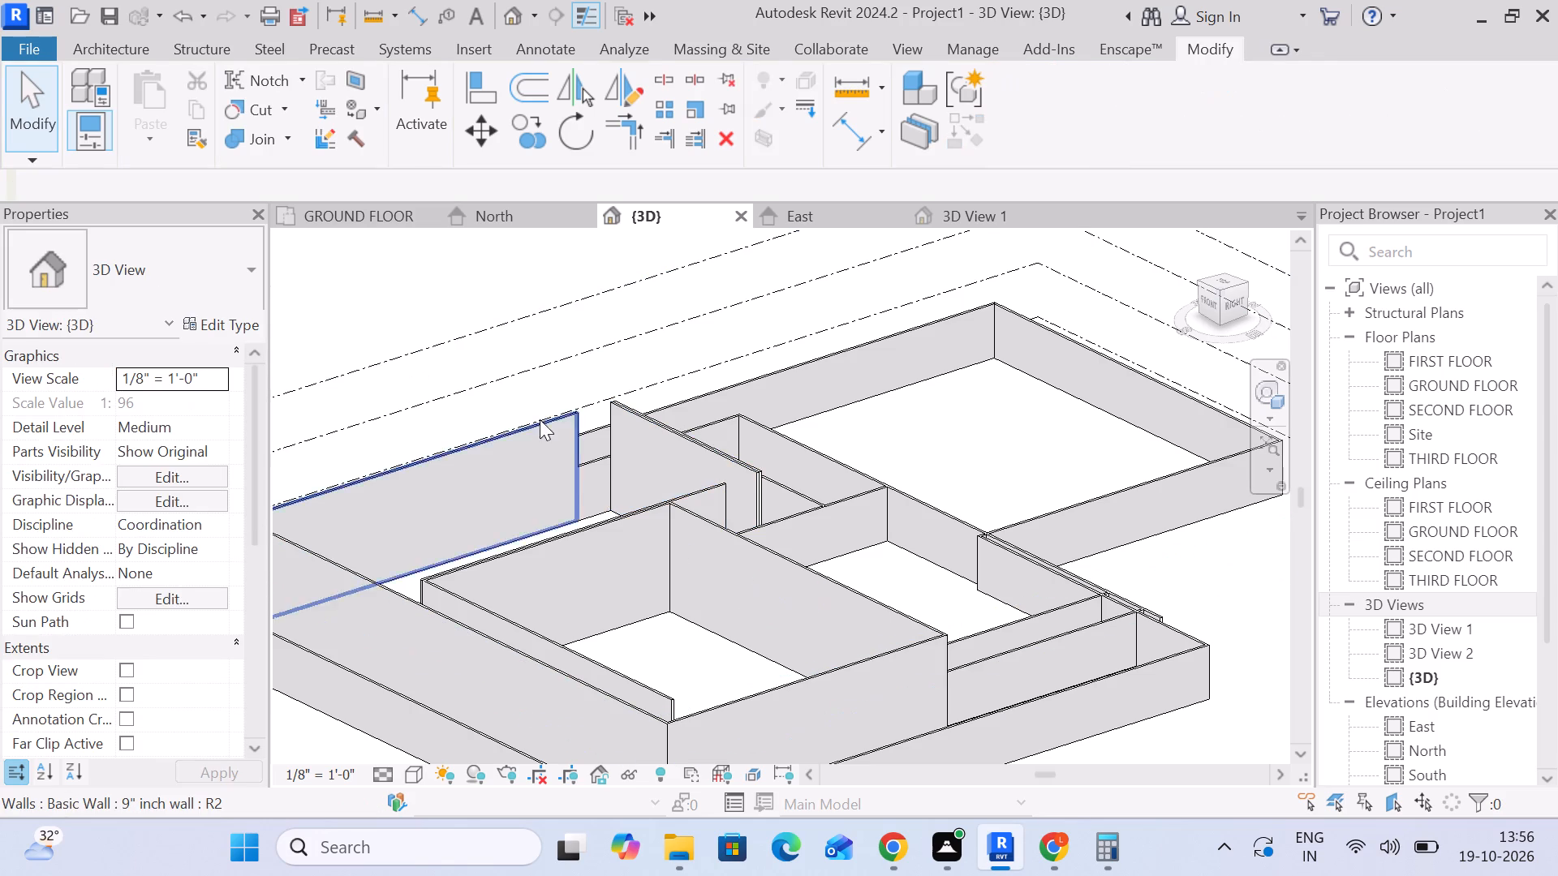
# Select the taller west wall in 3D and locate its north end in the GROUND FLOOR plan.
pyautogui.scroll(10, 596, 452)
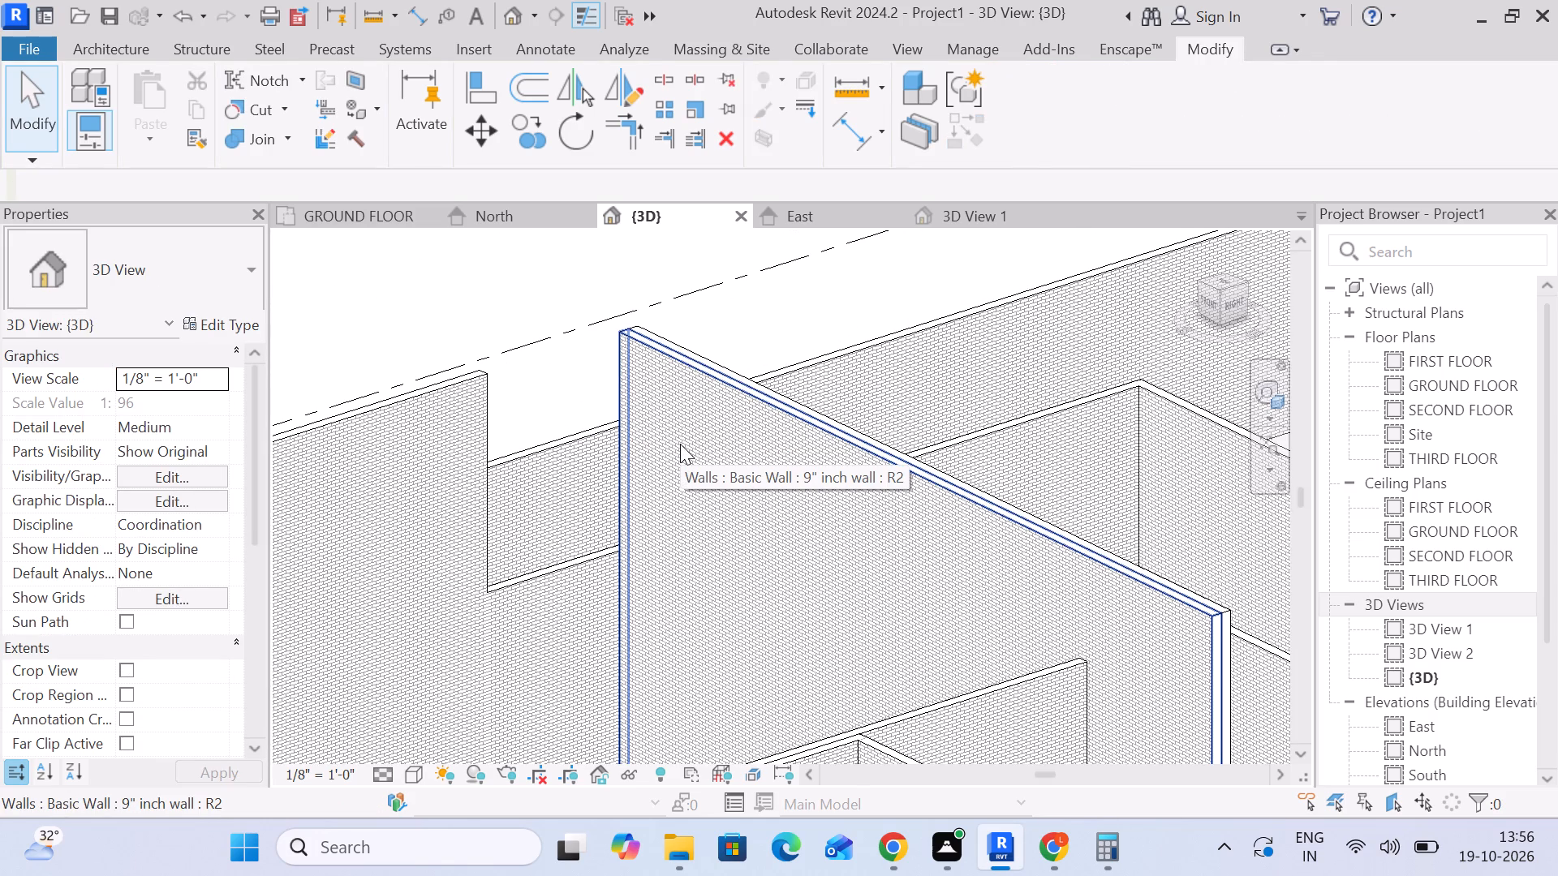
pyautogui.click(580, 574)
pyautogui.click(375, 468)
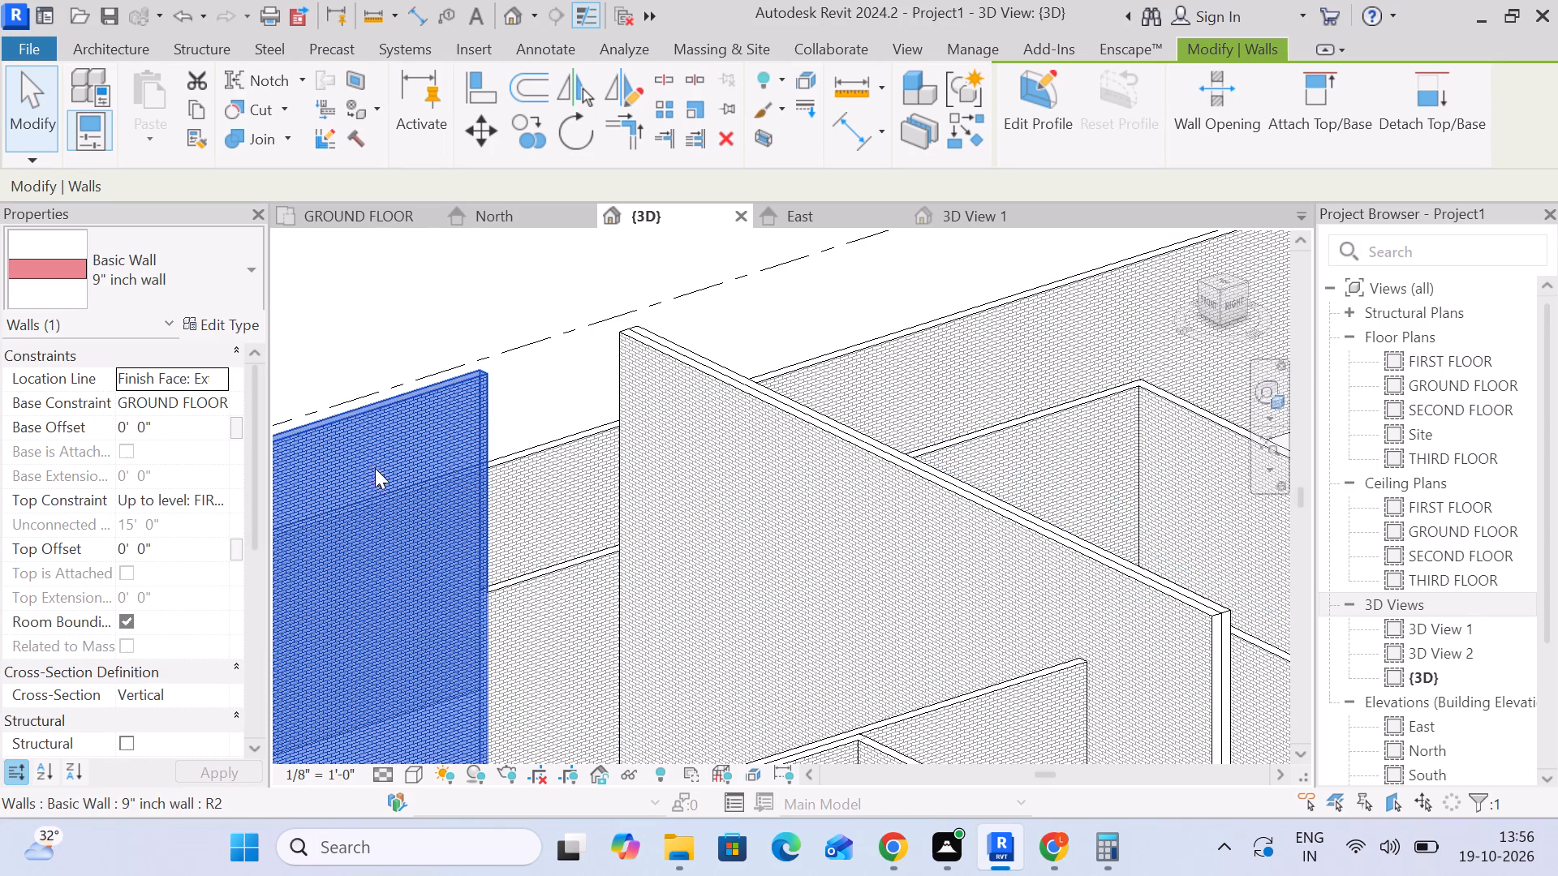
pyautogui.click(379, 208)
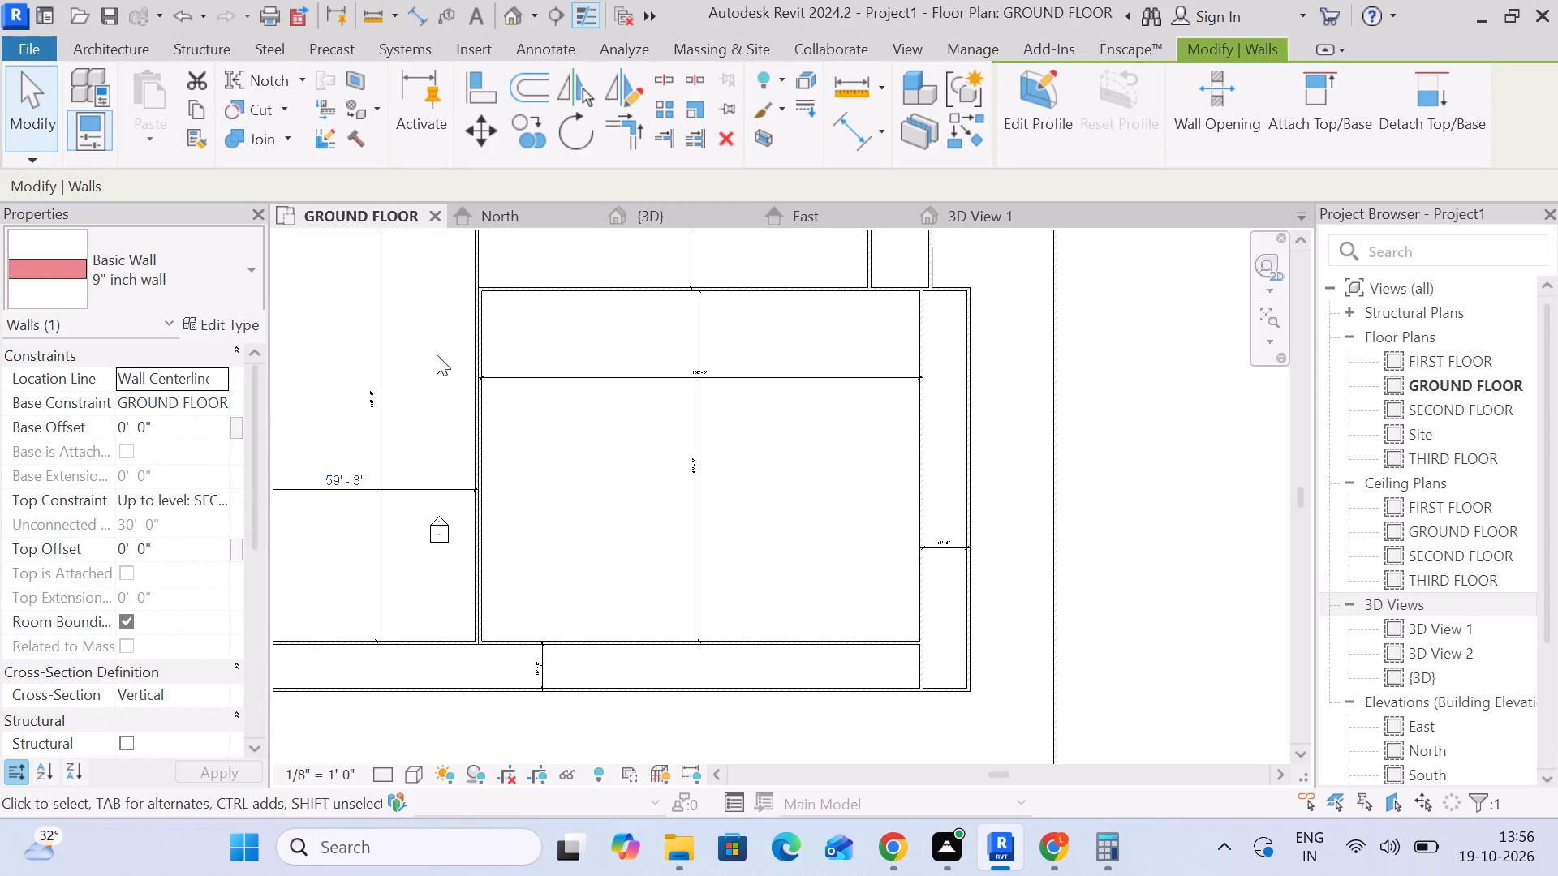
pyautogui.scroll(-3, 437, 359)
pyautogui.moveTo(458, 393); pyautogui.dragTo(768, 484, button='middle')
pyautogui.scroll(10, 536, 365)
pyautogui.scroll(2, 645, 302)
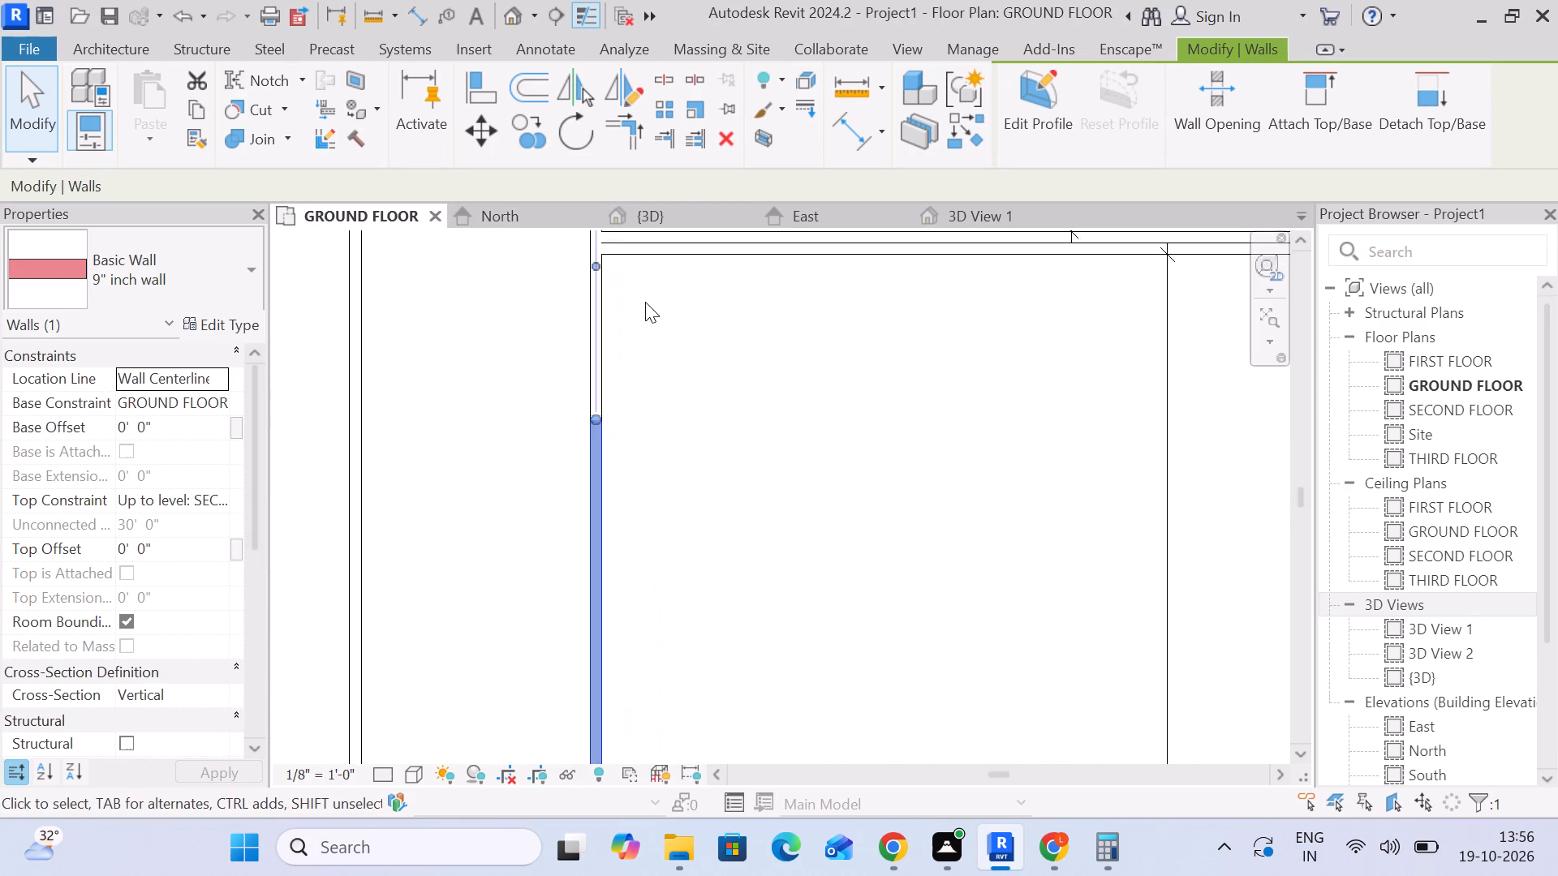
pyautogui.scroll(1, 645, 302)
pyautogui.moveTo(648, 307); pyautogui.dragTo(656, 437, button='middle')
pyautogui.scroll(1, 610, 560)
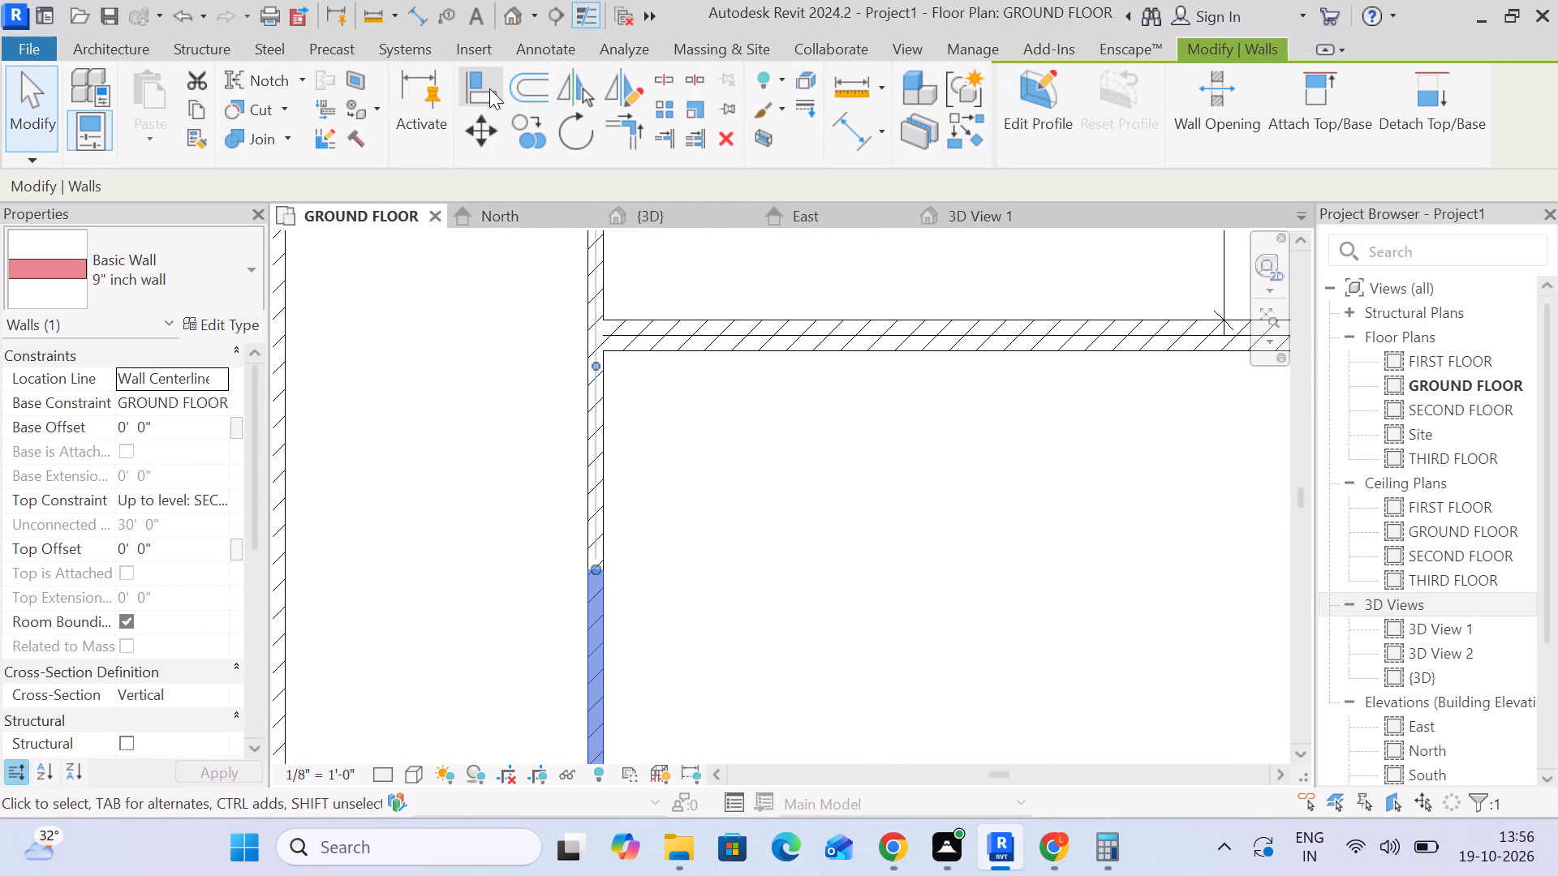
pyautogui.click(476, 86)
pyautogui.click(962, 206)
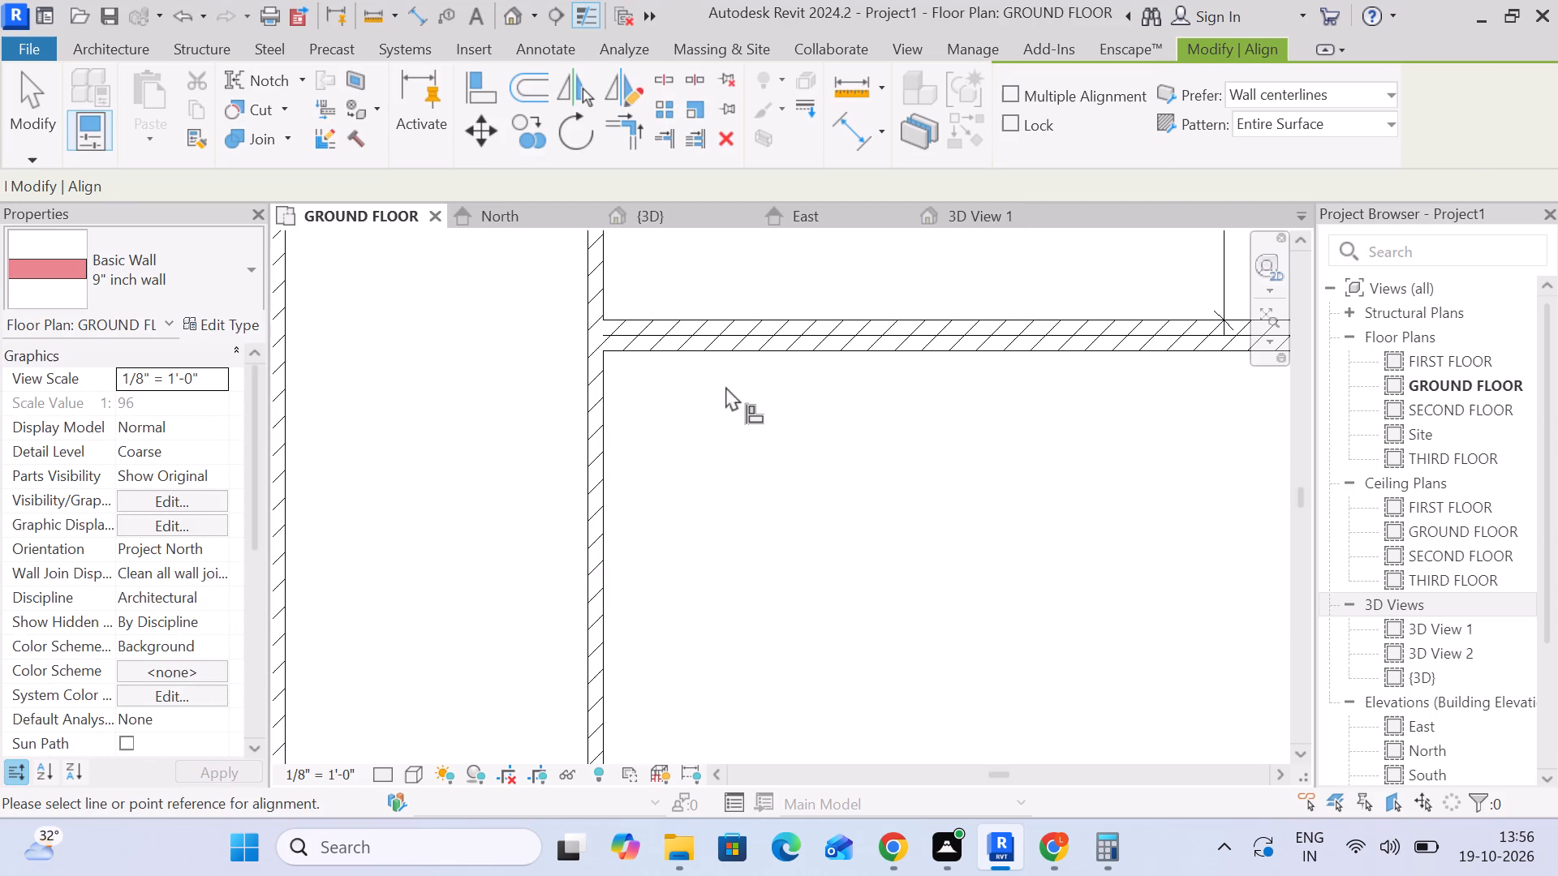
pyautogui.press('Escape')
# Stretch the north end of the large west room's taller west wall up to the room's north wall.
pyautogui.click(605, 654)
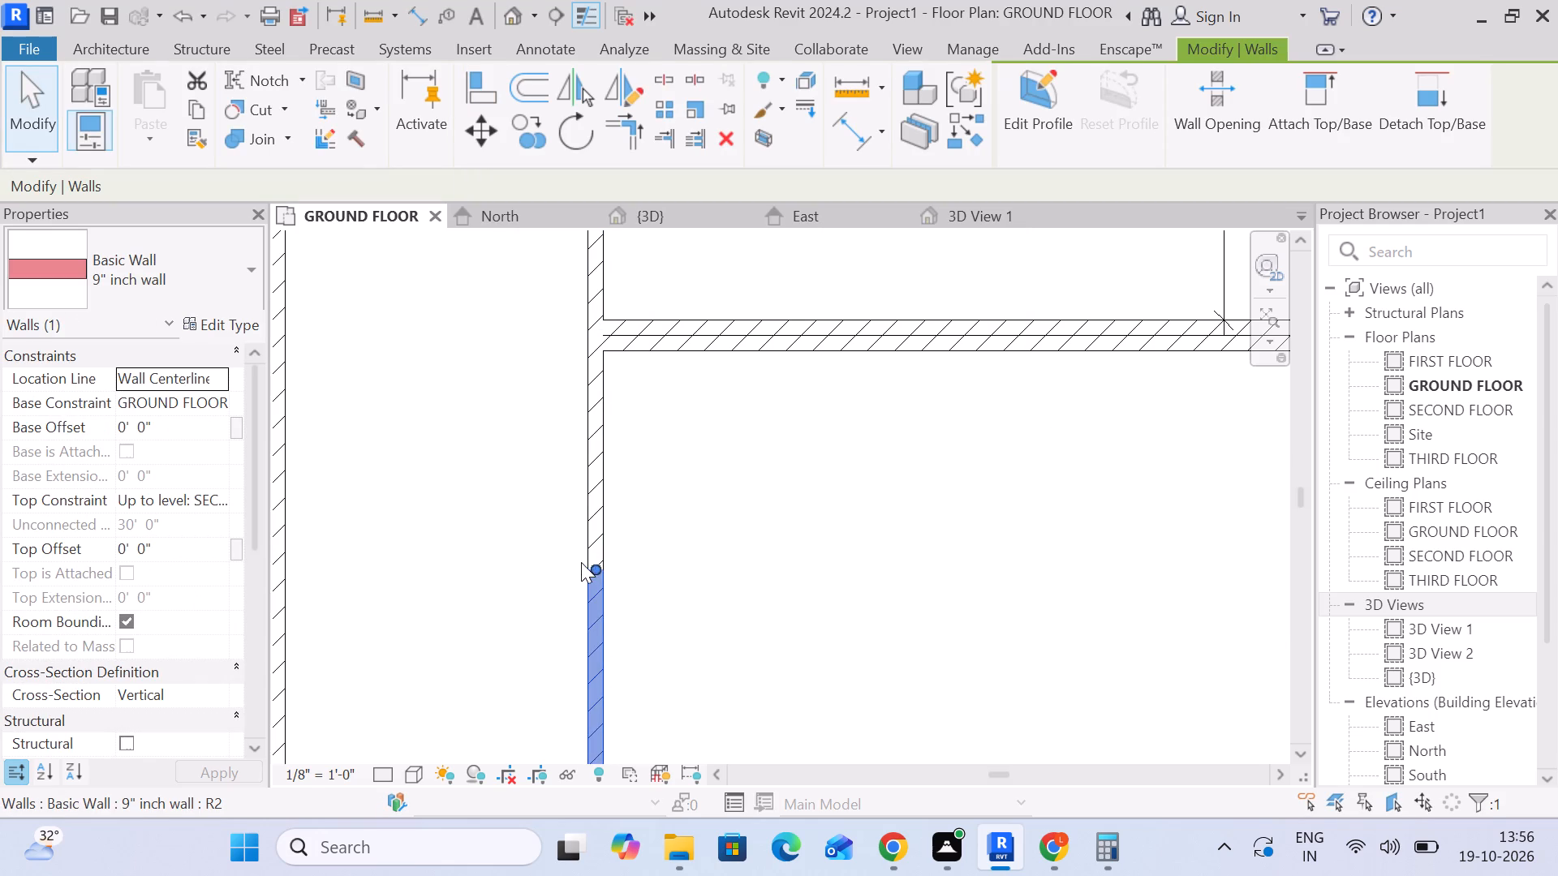
pyautogui.moveTo(594, 567); pyautogui.dragTo(600, 320)
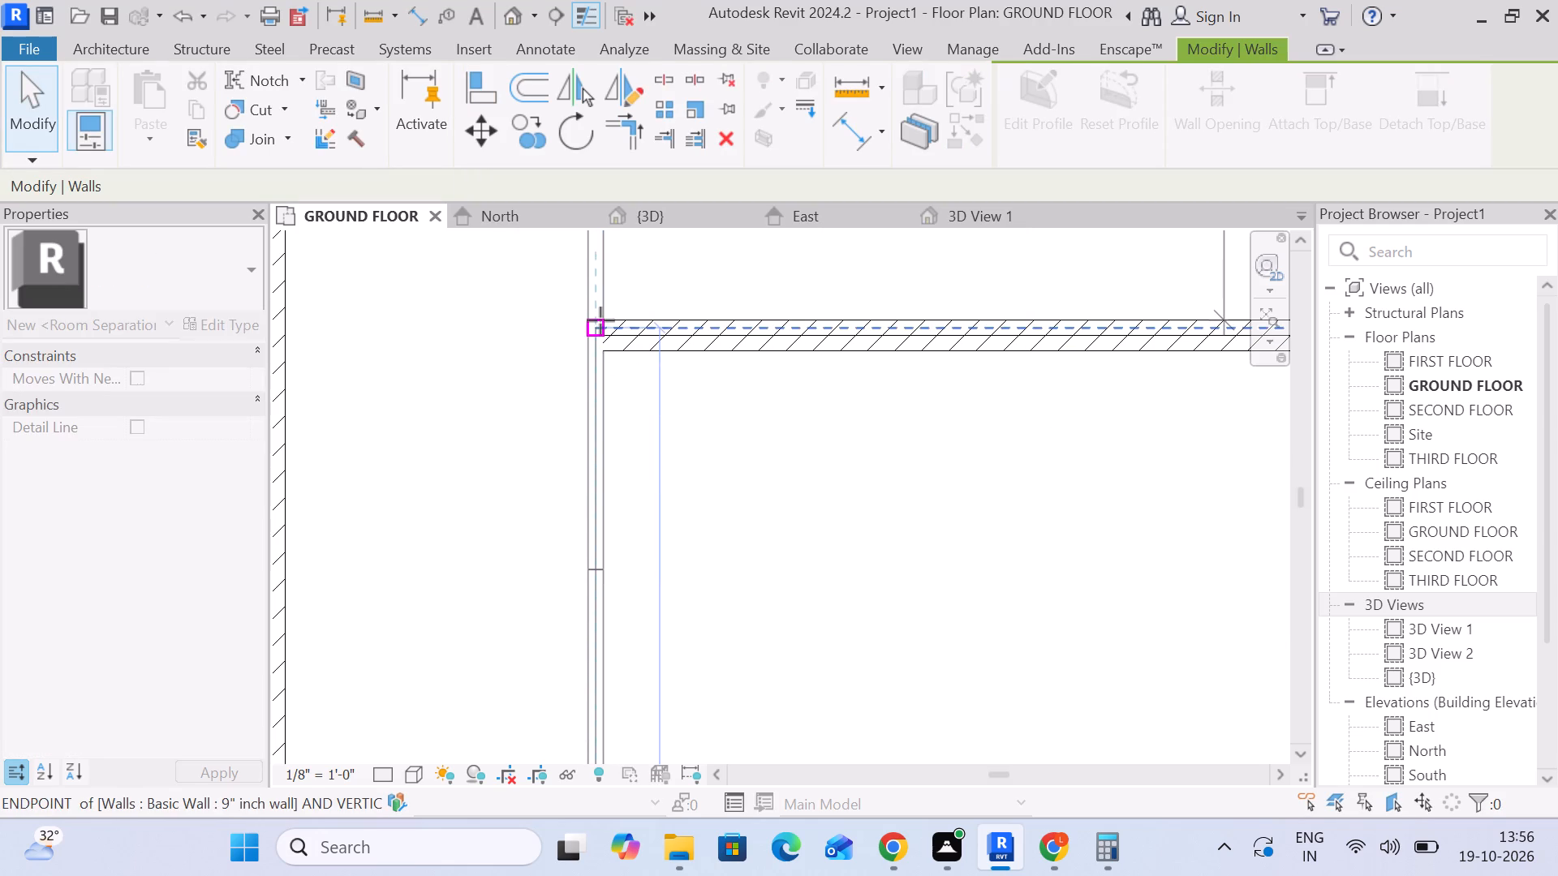
pyautogui.moveTo(600, 320); pyautogui.dragTo(598, 314)
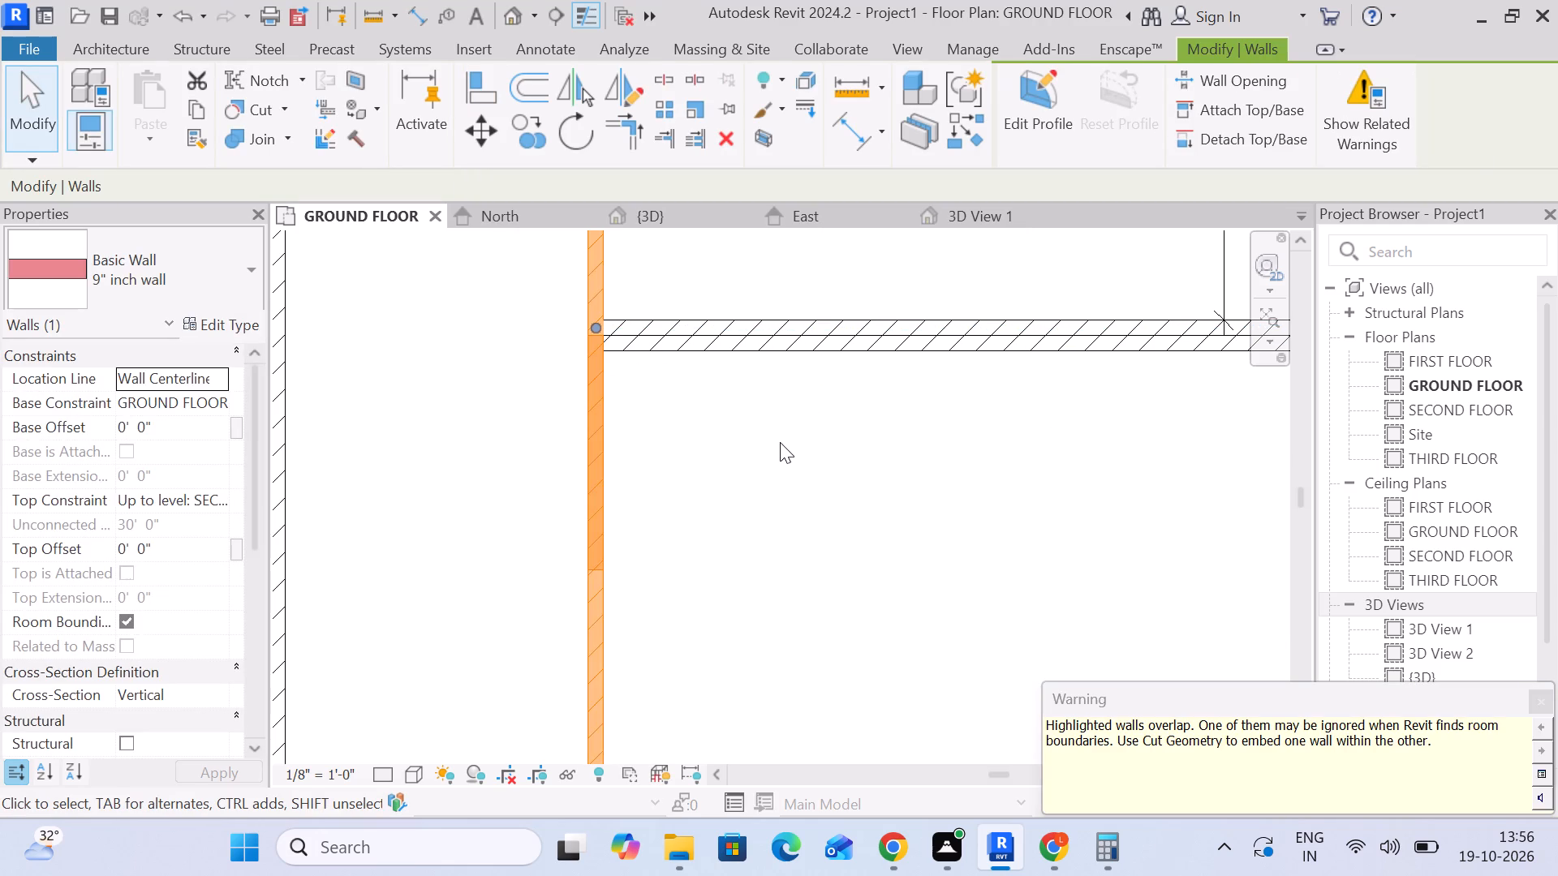
pyautogui.scroll(7, 596, 298)
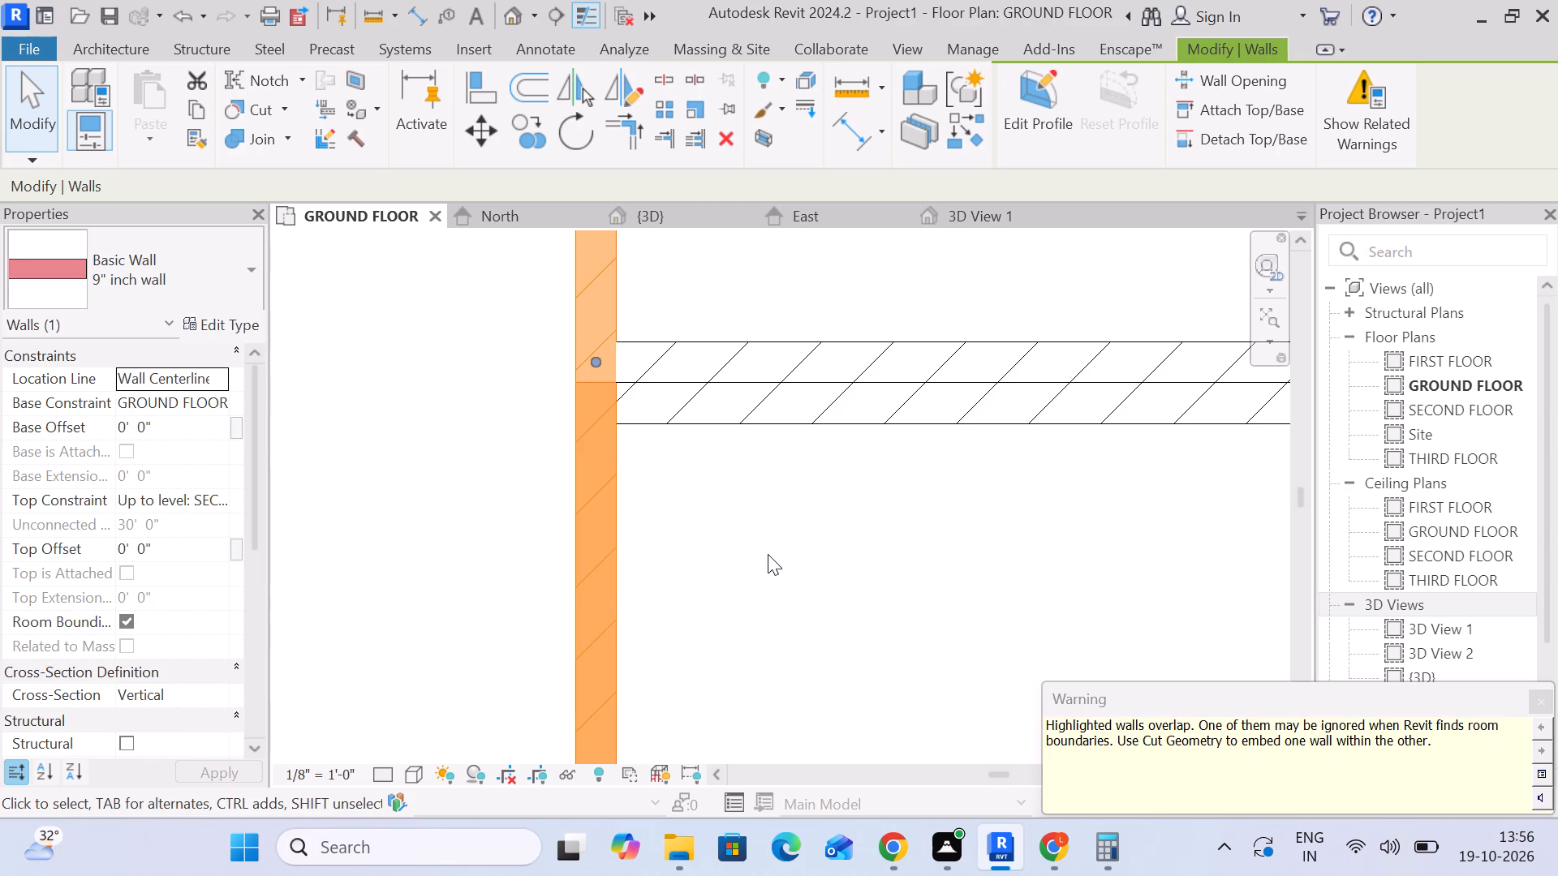
pyautogui.click(768, 555)
# Delete the lower wall, constrained up to FIRST FLOOR, that overlaps the north part of the large room's west wall.
pyautogui.click(619, 277)
pyautogui.scroll(-8, 627, 285)
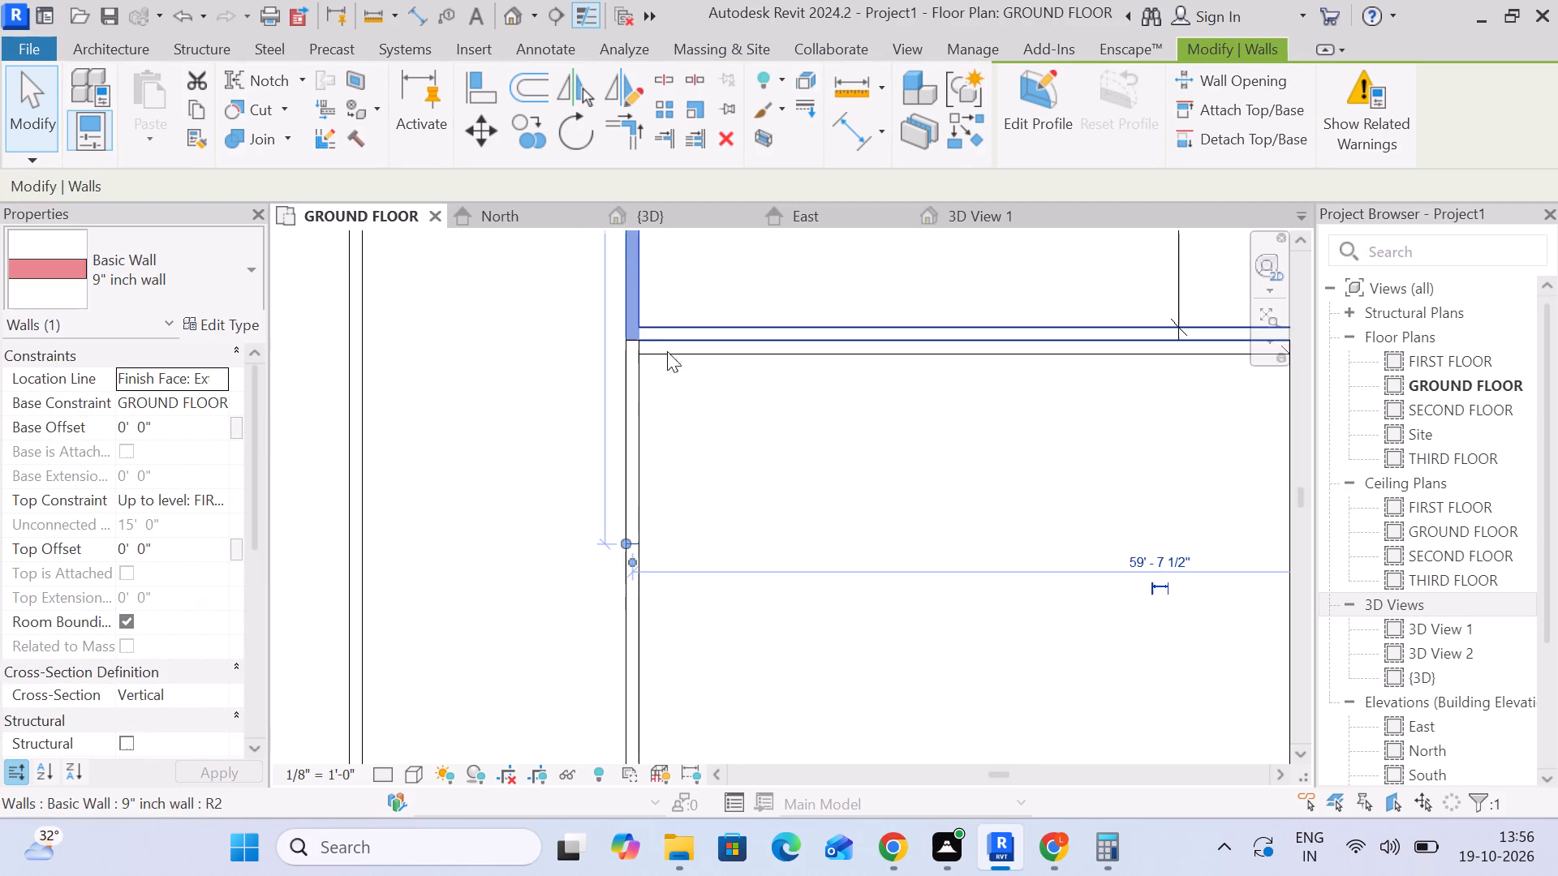
pyautogui.scroll(4, 600, 560)
pyautogui.press('Delete')
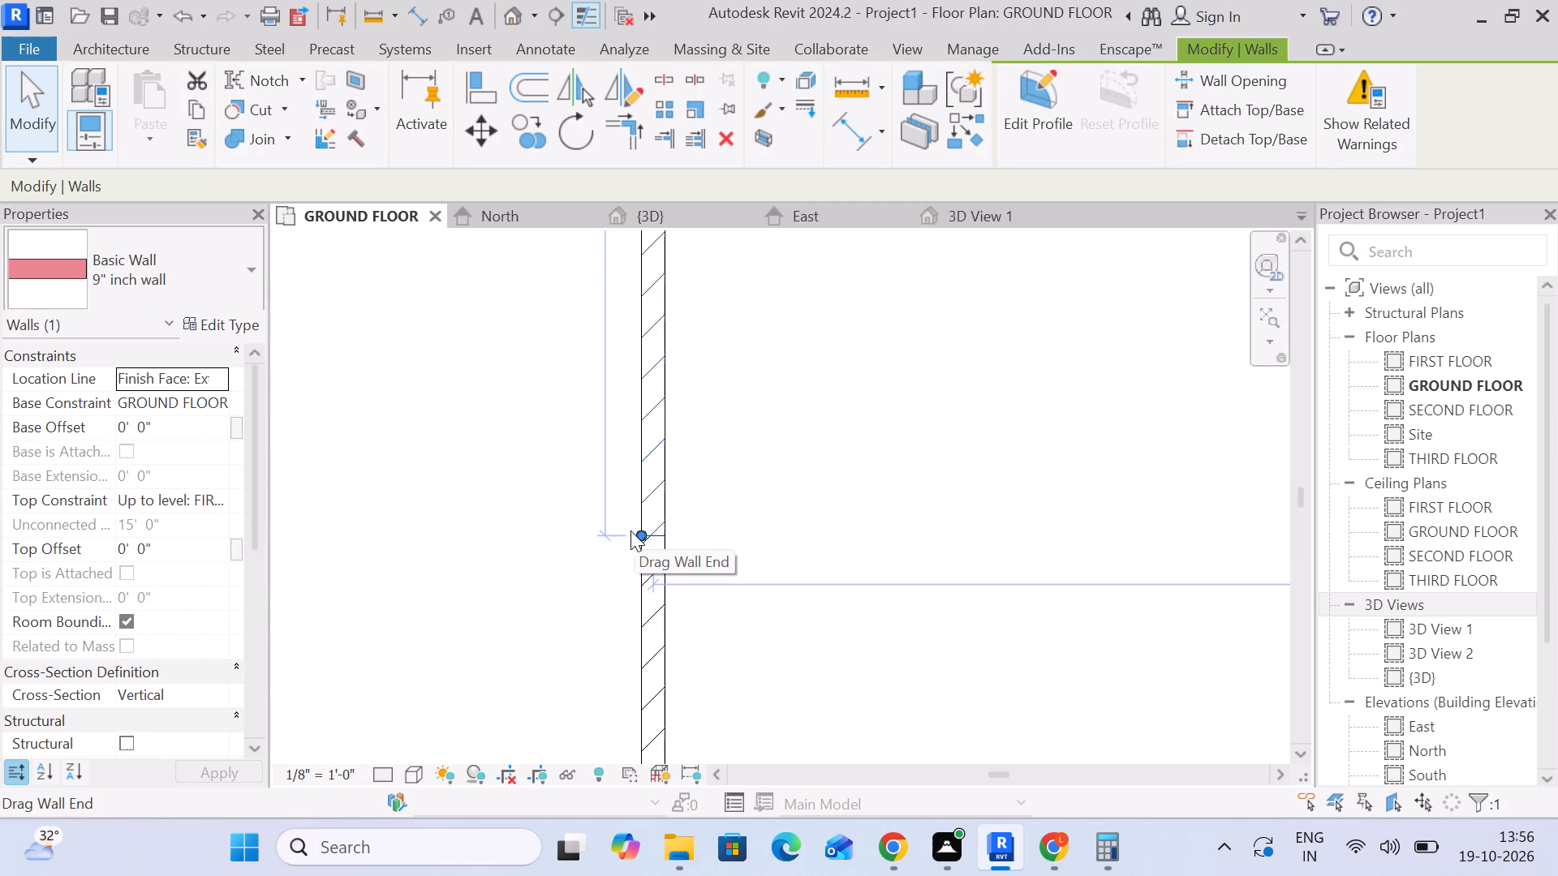
# Adjust the west wall's north end to meet the outer north wall and square off the northwest corner of the large room.
pyautogui.scroll(-3, 642, 527)
pyautogui.moveTo(669, 520); pyautogui.dragTo(683, 641, button='middle')
pyautogui.scroll(1, 682, 626)
pyautogui.click(677, 543)
pyautogui.moveTo(867, 505); pyautogui.dragTo(693, 576, button='middle')
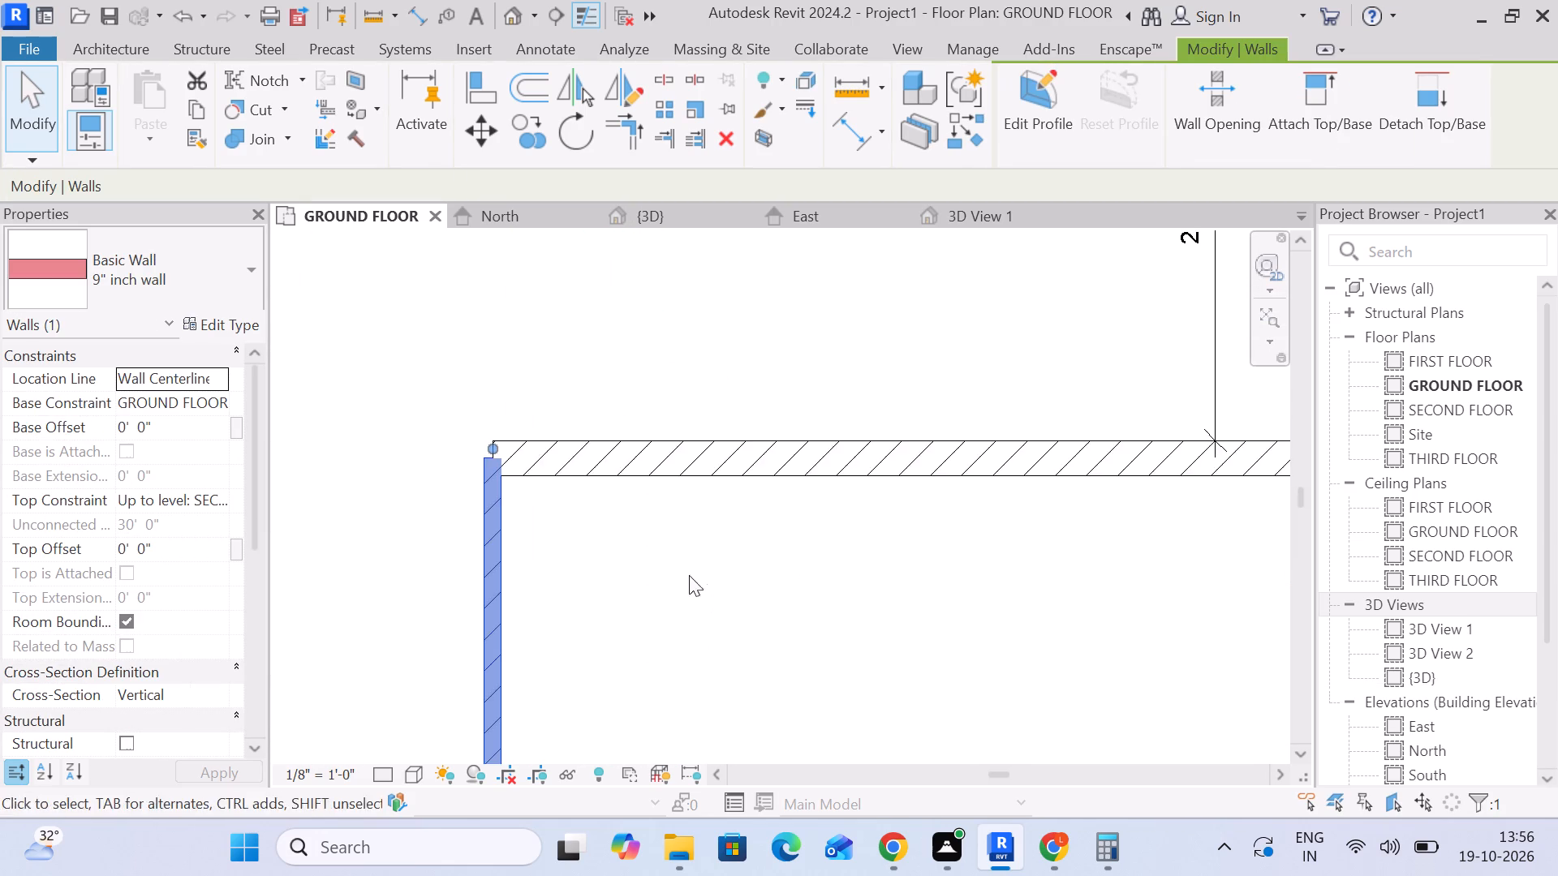
pyautogui.scroll(3, 516, 449)
pyautogui.click(587, 555)
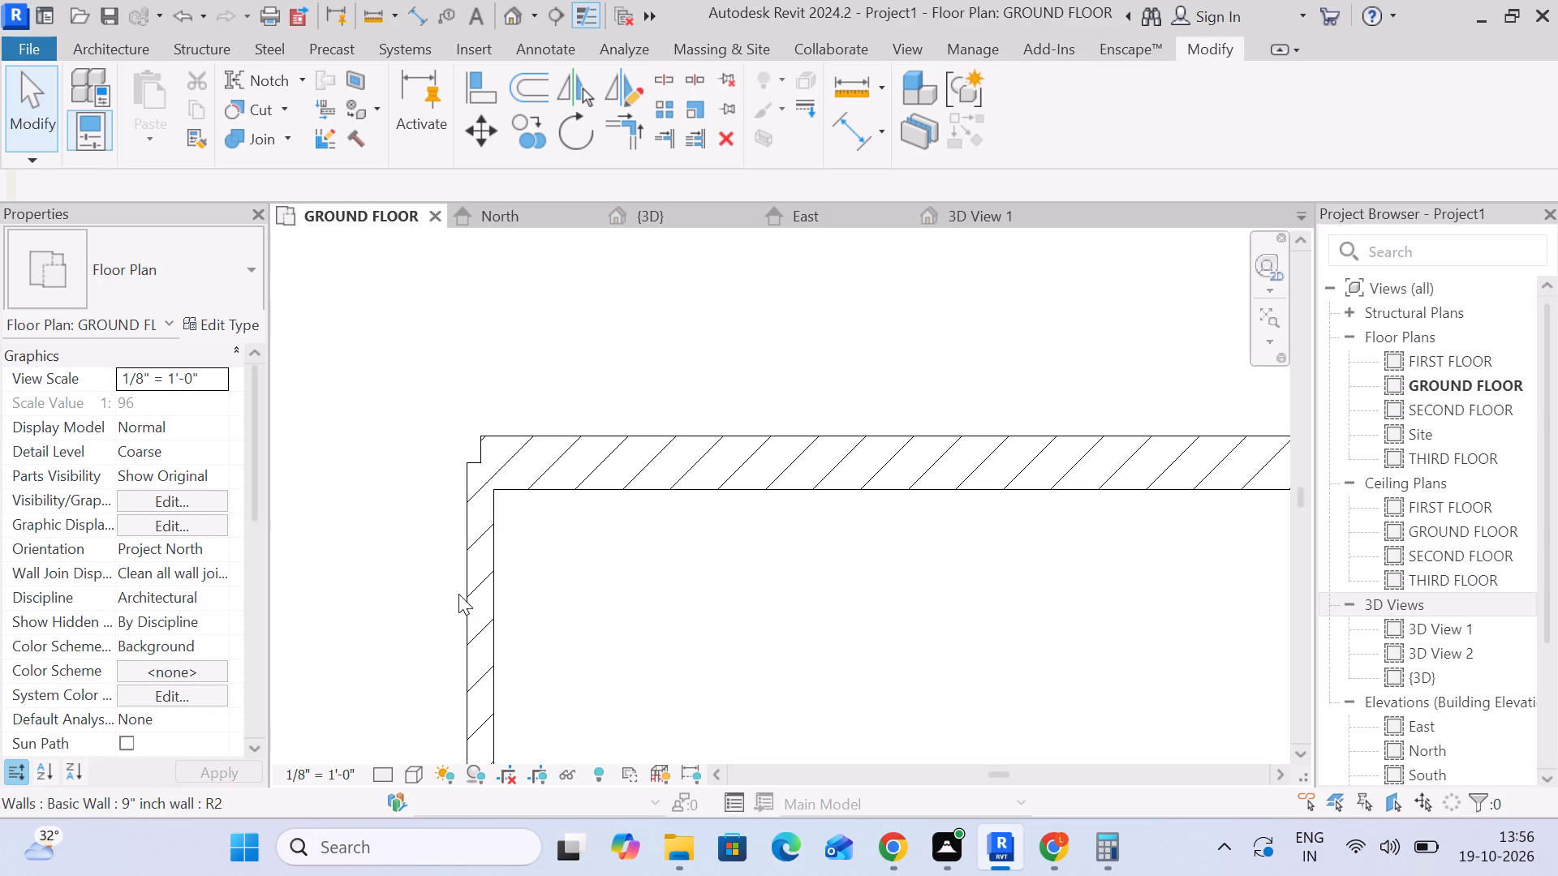
pyautogui.click(483, 602)
pyautogui.moveTo(479, 447); pyautogui.dragTo(479, 437)
pyautogui.click(634, 616)
# Delete the lower FIRST FLOOR wall along the east side that runs past the large west room's northeast corner.
pyautogui.scroll(-4, 632, 597)
pyautogui.moveTo(671, 603); pyautogui.dragTo(514, 517, button='middle')
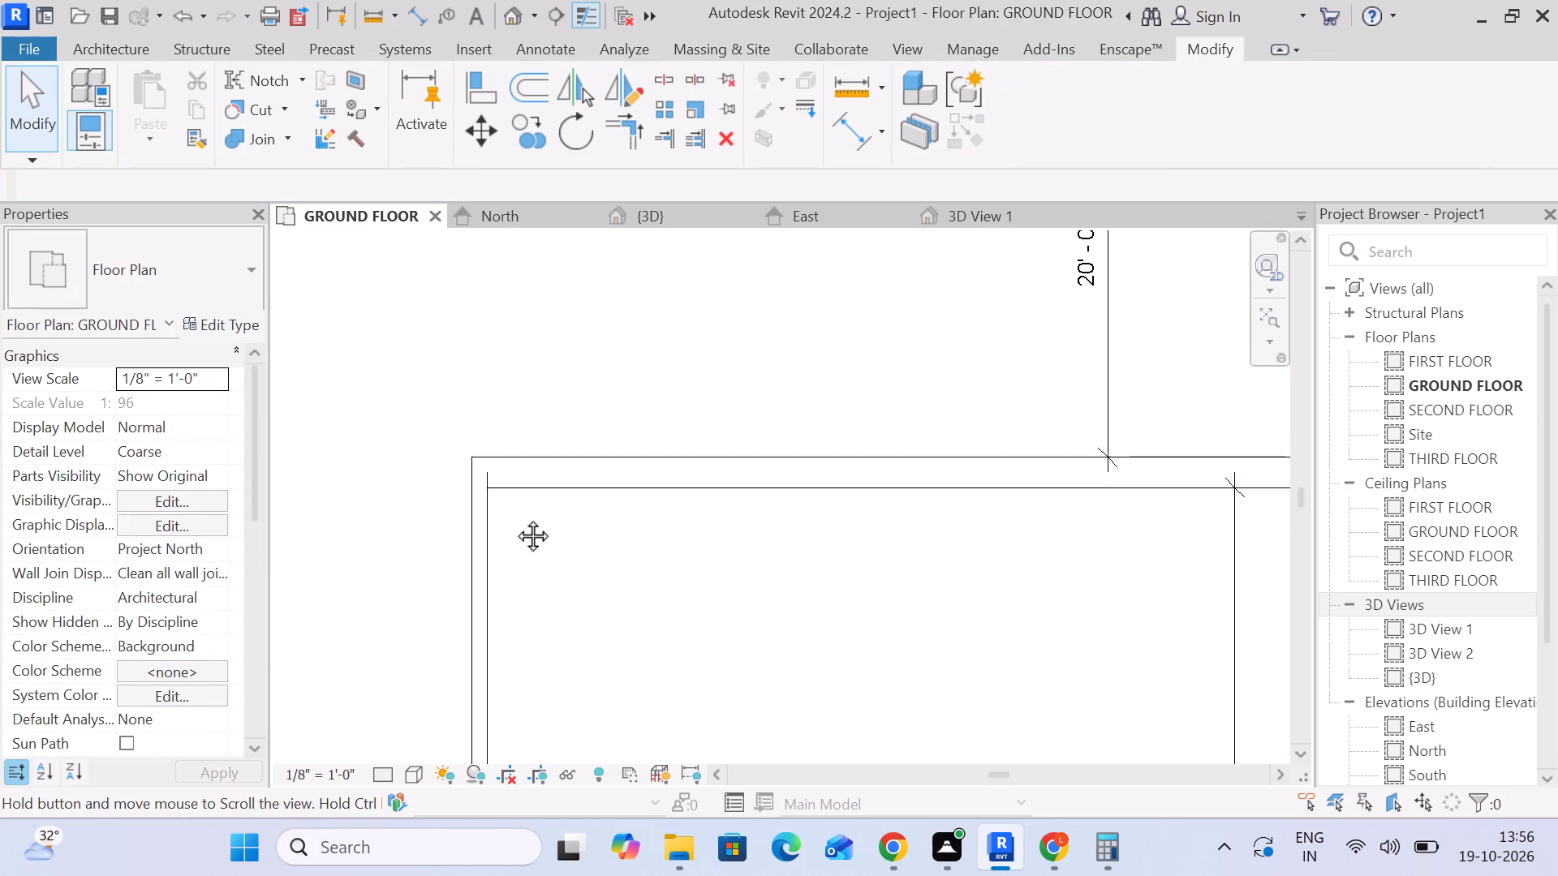
pyautogui.moveTo(514, 517); pyautogui.dragTo(506, 512, button='middle')
pyautogui.scroll(-4, 532, 514)
pyautogui.moveTo(867, 542); pyautogui.dragTo(753, 523, button='middle')
pyautogui.scroll(-1, 1066, 624)
pyautogui.moveTo(1048, 615); pyautogui.dragTo(983, 496, button='middle')
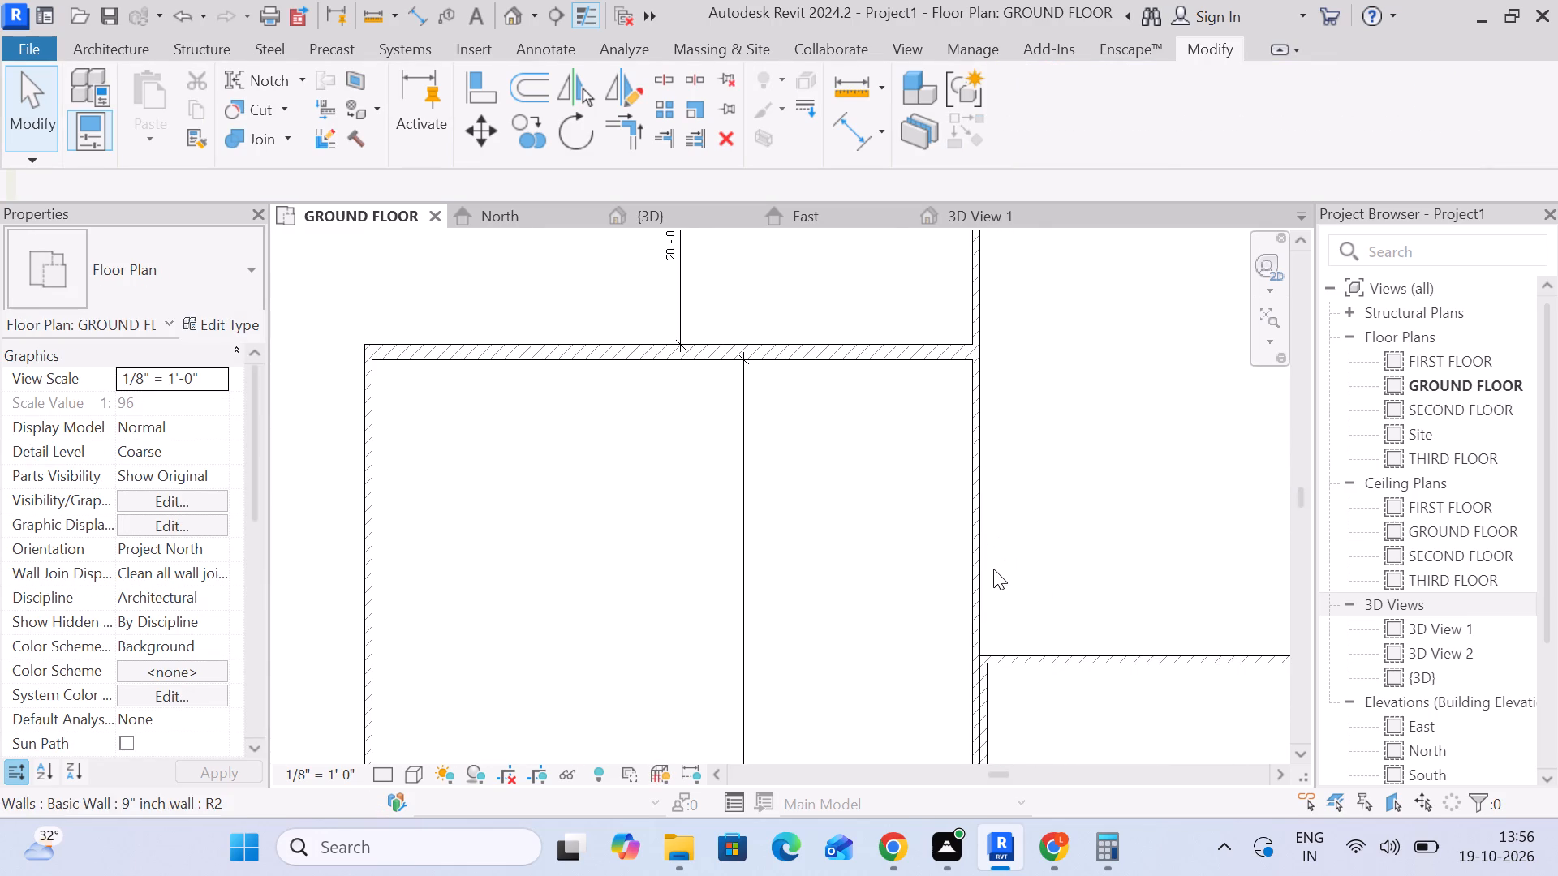
pyautogui.click(981, 573)
pyautogui.click(992, 280)
pyautogui.click(988, 280)
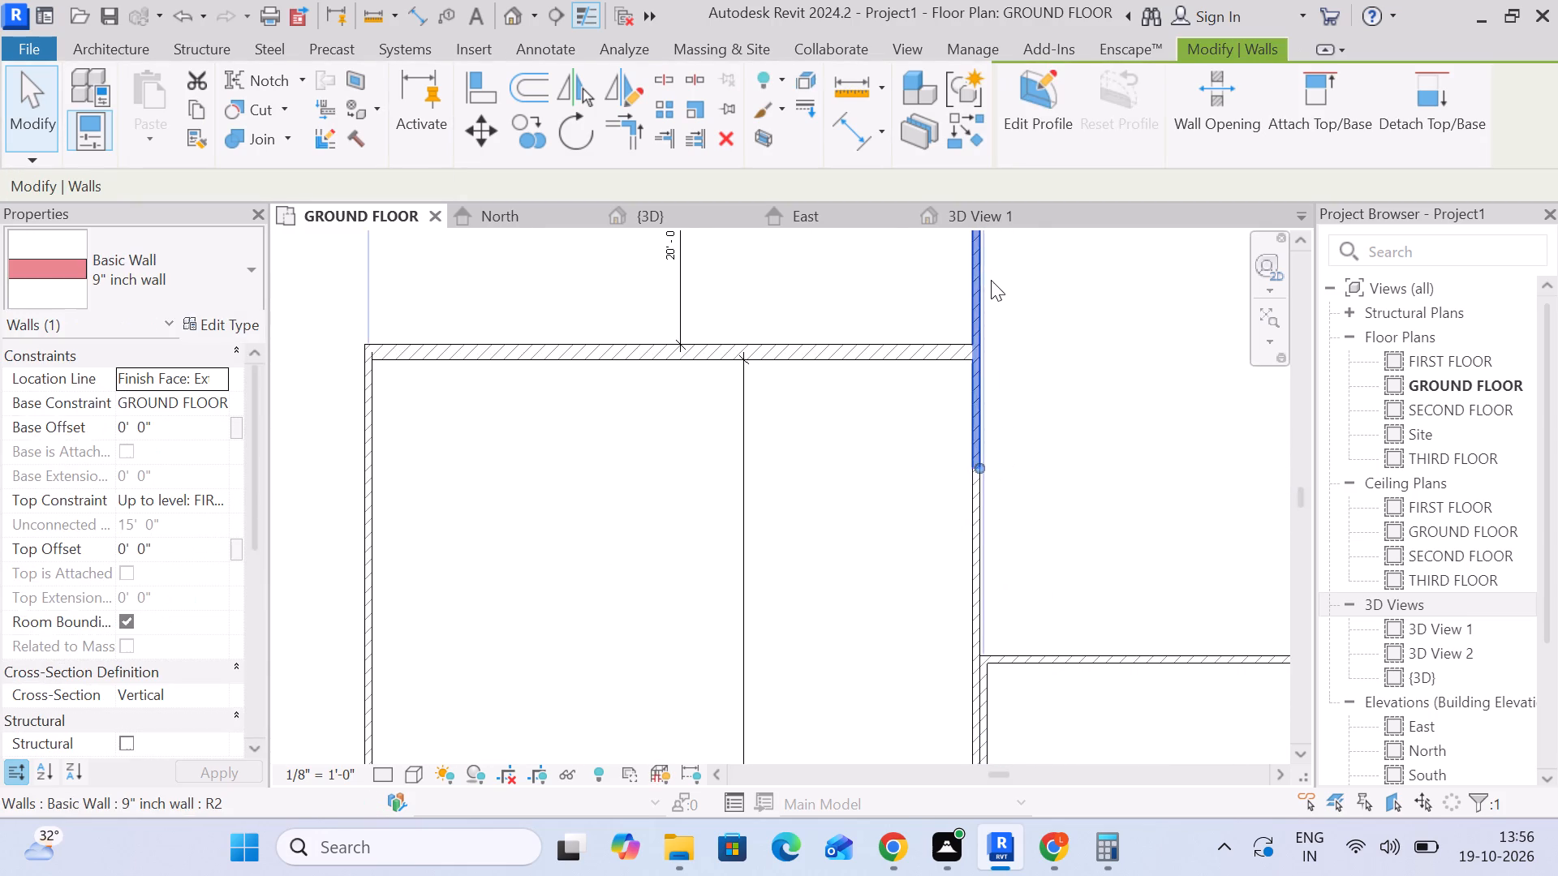
pyautogui.press('Delete')
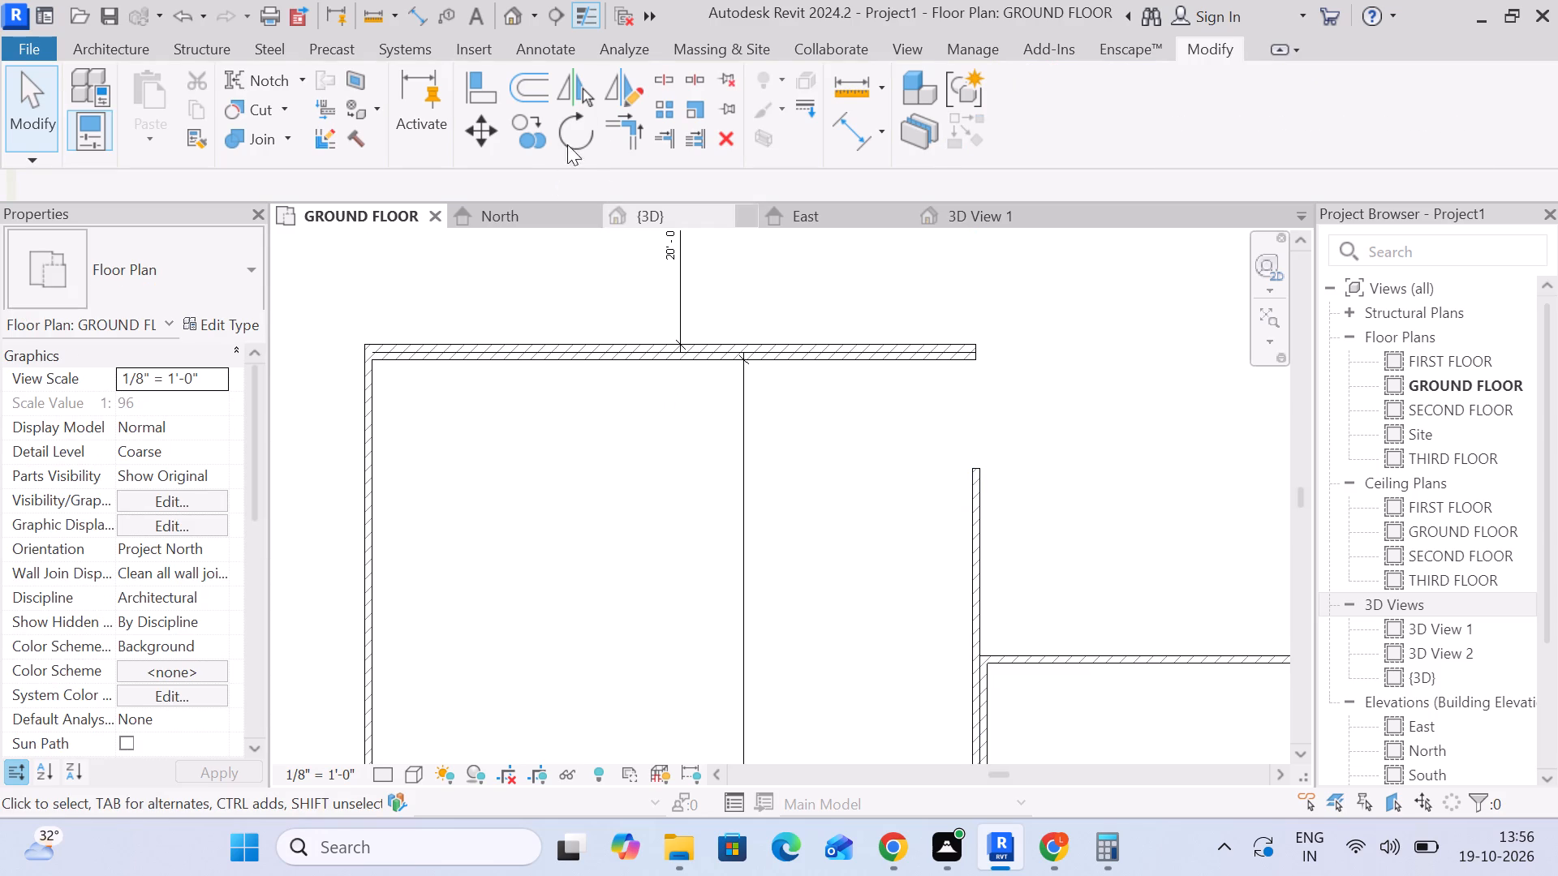
# Trim/extend the outer north wall and the taller east wall of the large west room into a corner.
pyautogui.moveTo(631, 123); pyautogui.dragTo(631, 131)
pyautogui.click(965, 342)
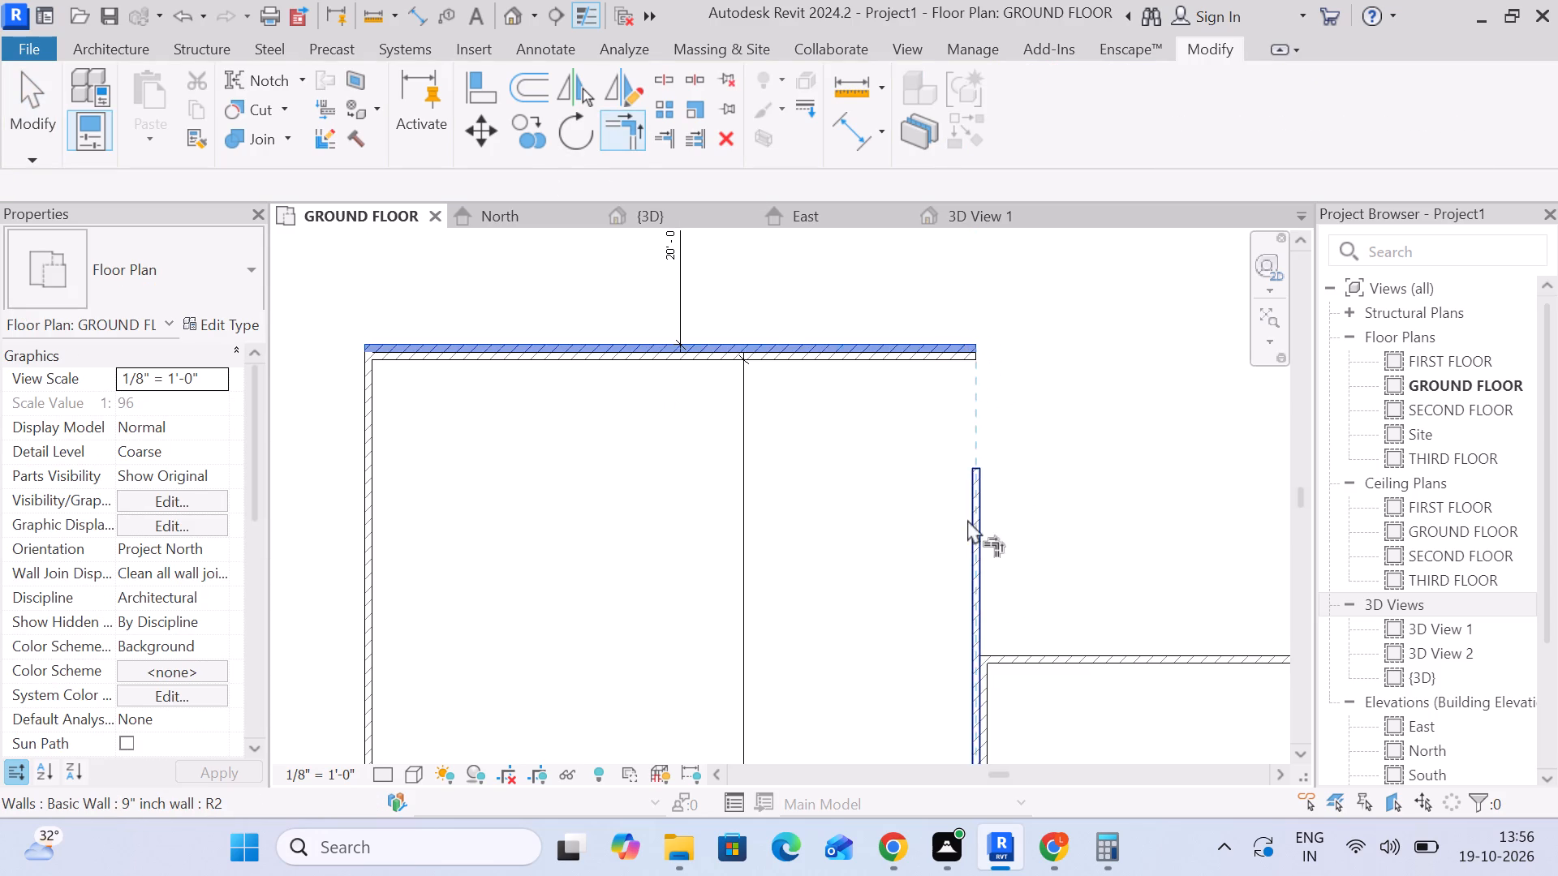
pyautogui.click(967, 519)
pyautogui.click(45, 98)
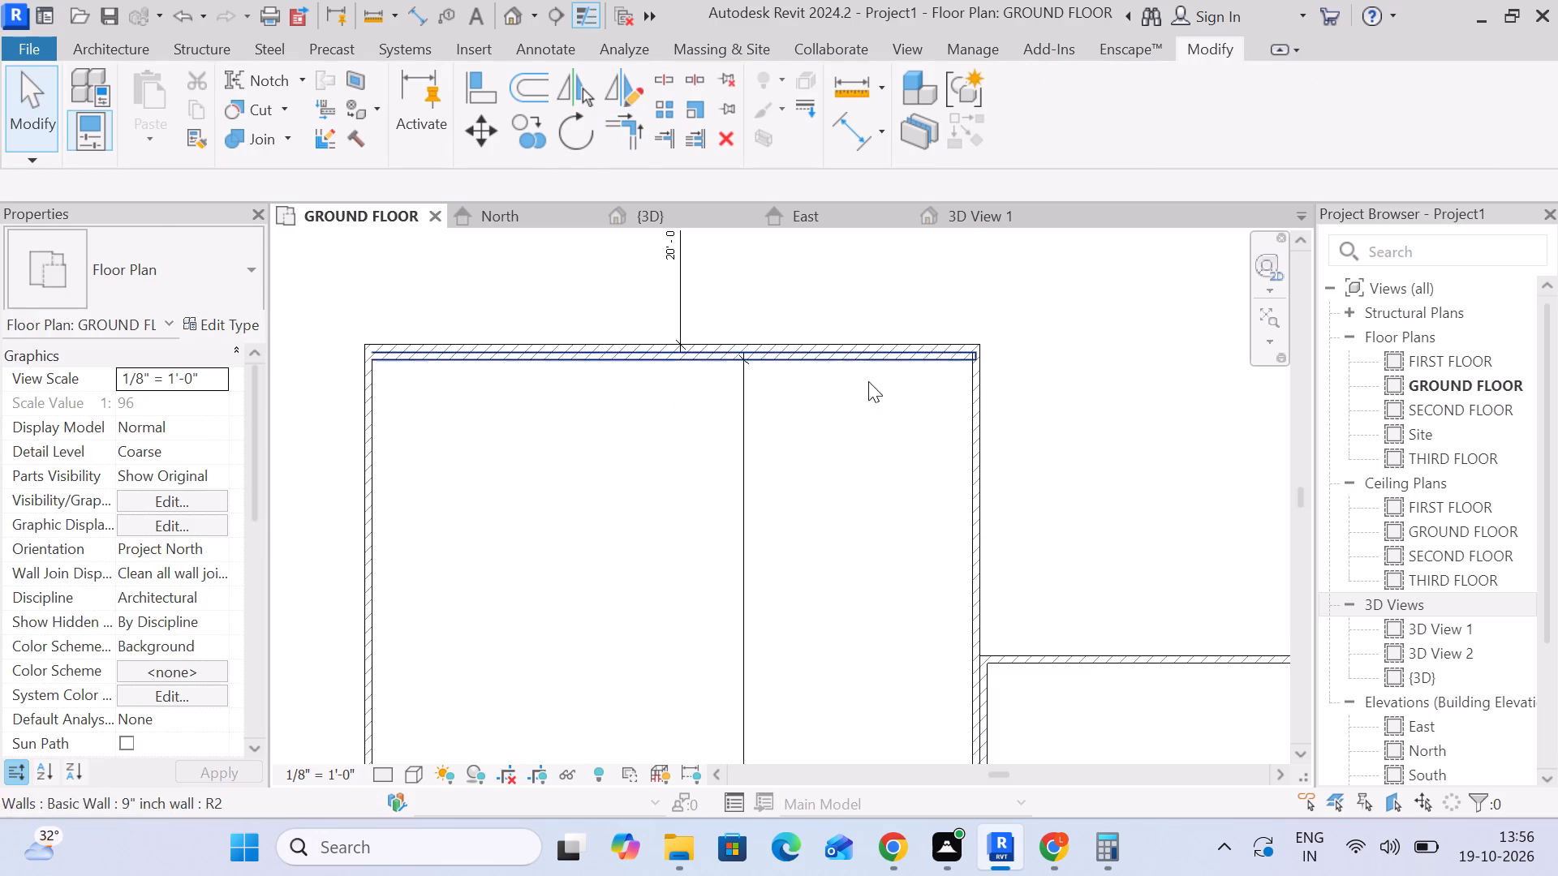
# Pull the east end of the large west room's inner north wall back at the junction with the east wall.
pyautogui.click(881, 367)
pyautogui.scroll(6, 1036, 350)
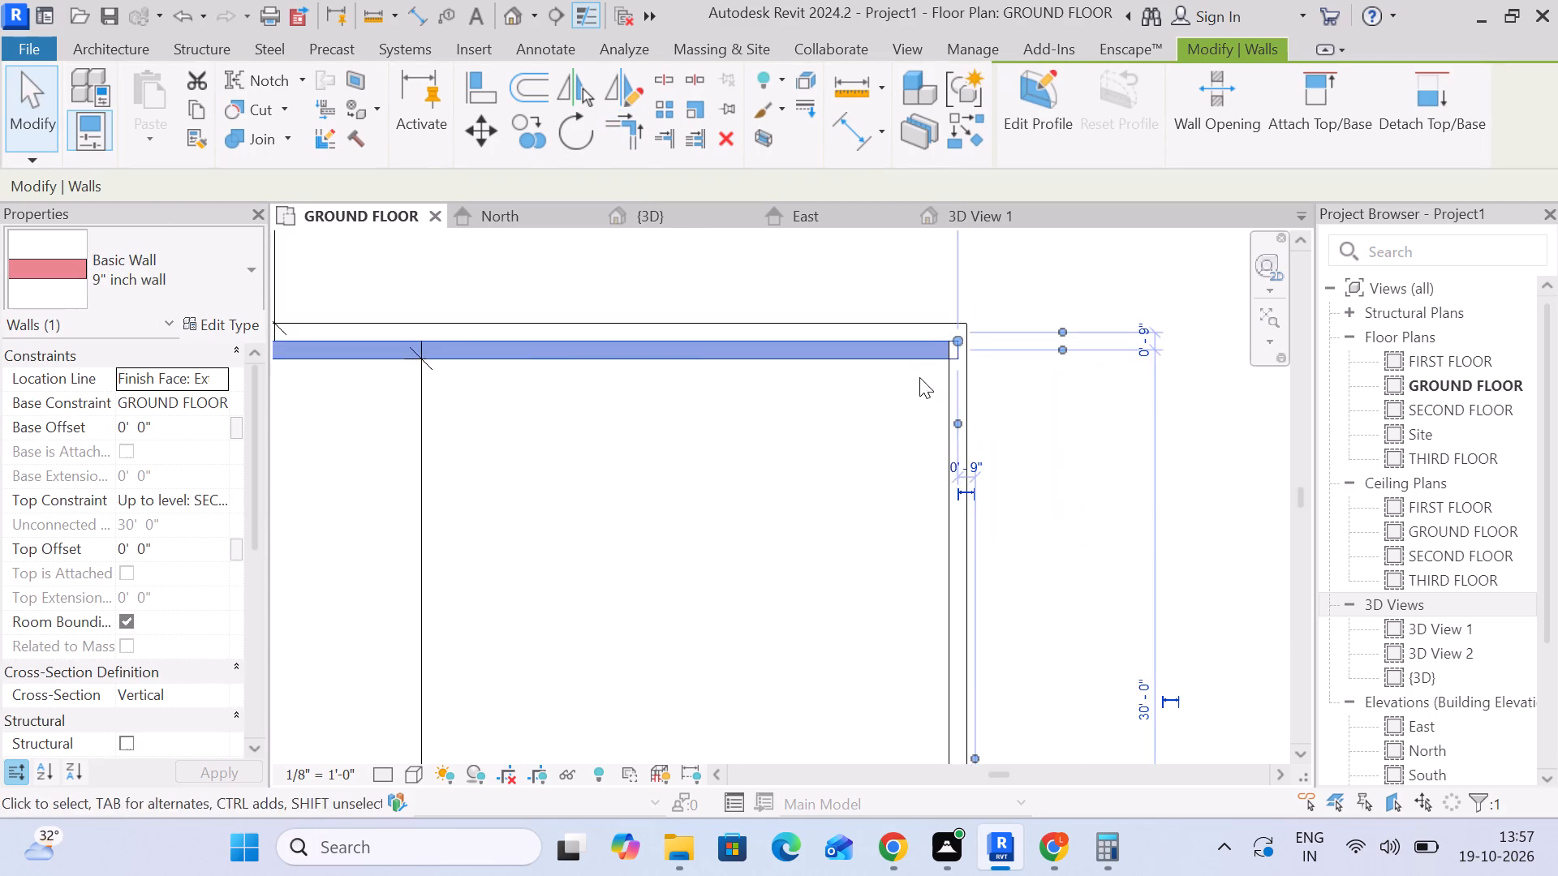
pyautogui.scroll(8, 919, 377)
pyautogui.moveTo(949, 341); pyautogui.dragTo(927, 341)
pyautogui.click(1080, 380)
# Draw a 9" wall up to level FIRST FLOOR from the large room's northwest corner along the two 20' rooms to their north wall.
pyautogui.scroll(-14, 1078, 383)
pyautogui.scroll(-3, 974, 444)
pyautogui.moveTo(974, 449); pyautogui.dragTo(980, 298, button='middle')
pyautogui.scroll(-3, 985, 307)
pyautogui.moveTo(985, 307); pyautogui.dragTo(984, 434, button='middle')
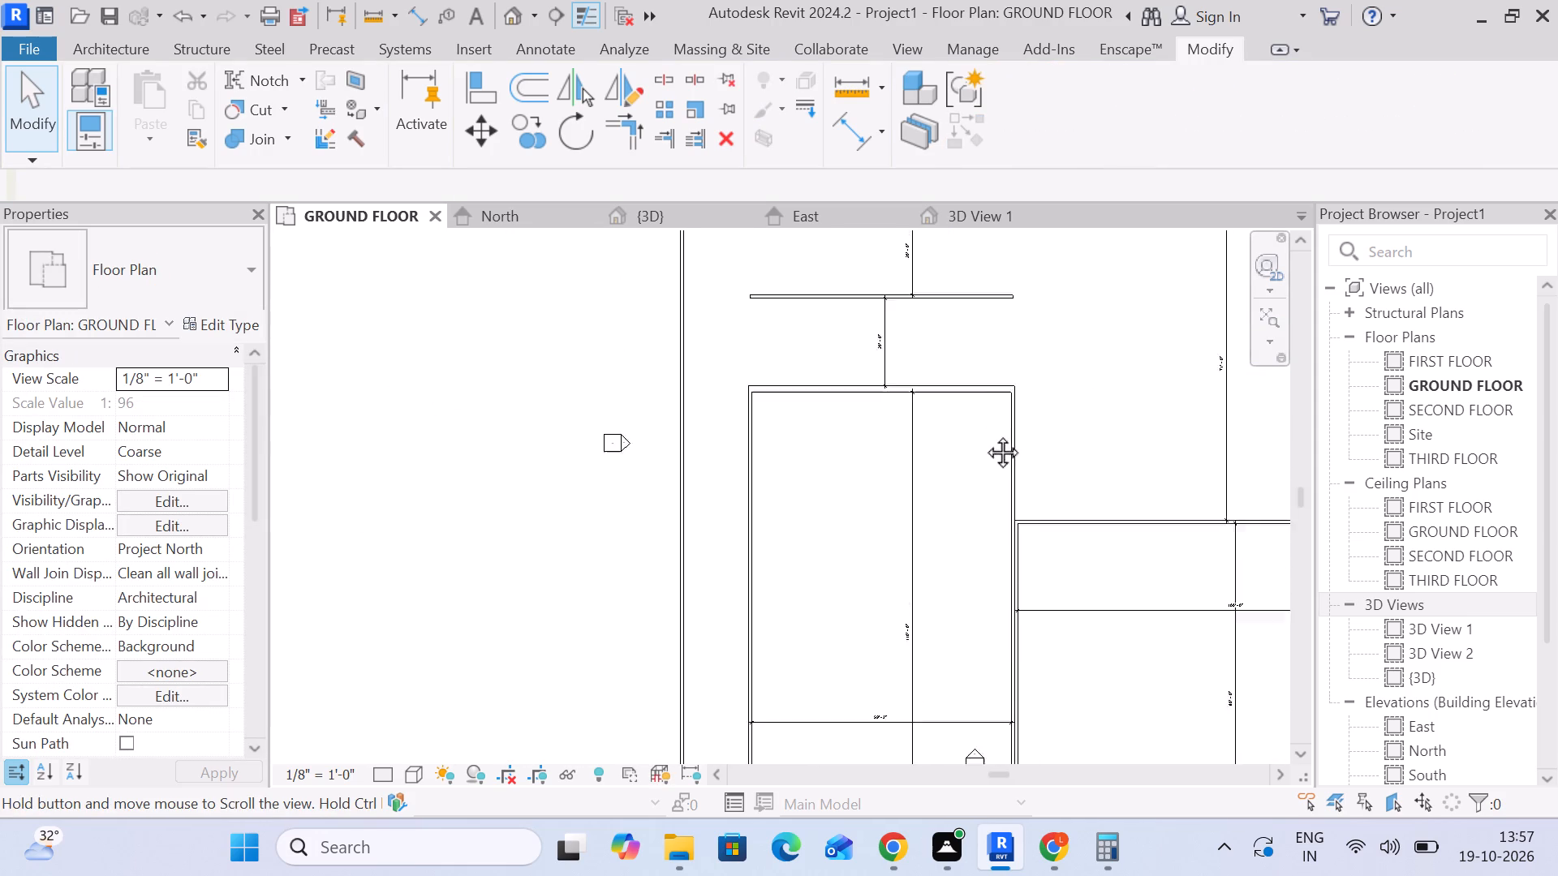
pyautogui.moveTo(984, 434); pyautogui.dragTo(991, 520, button='middle')
pyautogui.scroll(5, 914, 401)
pyautogui.scroll(-4, 901, 418)
pyautogui.click(109, 56)
pyautogui.click(106, 133)
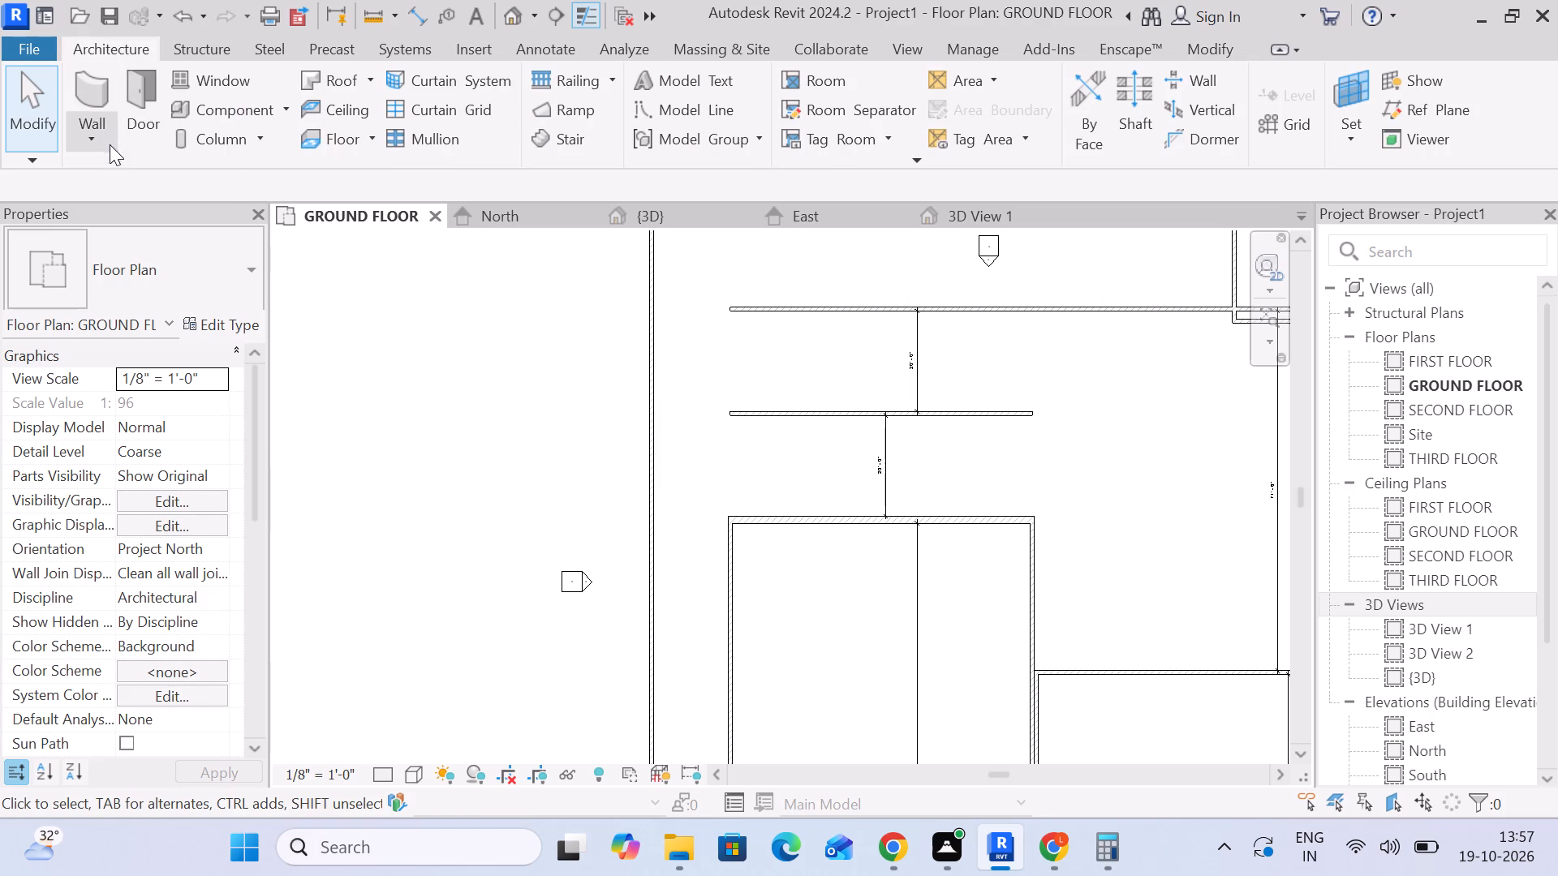
pyautogui.click(131, 187)
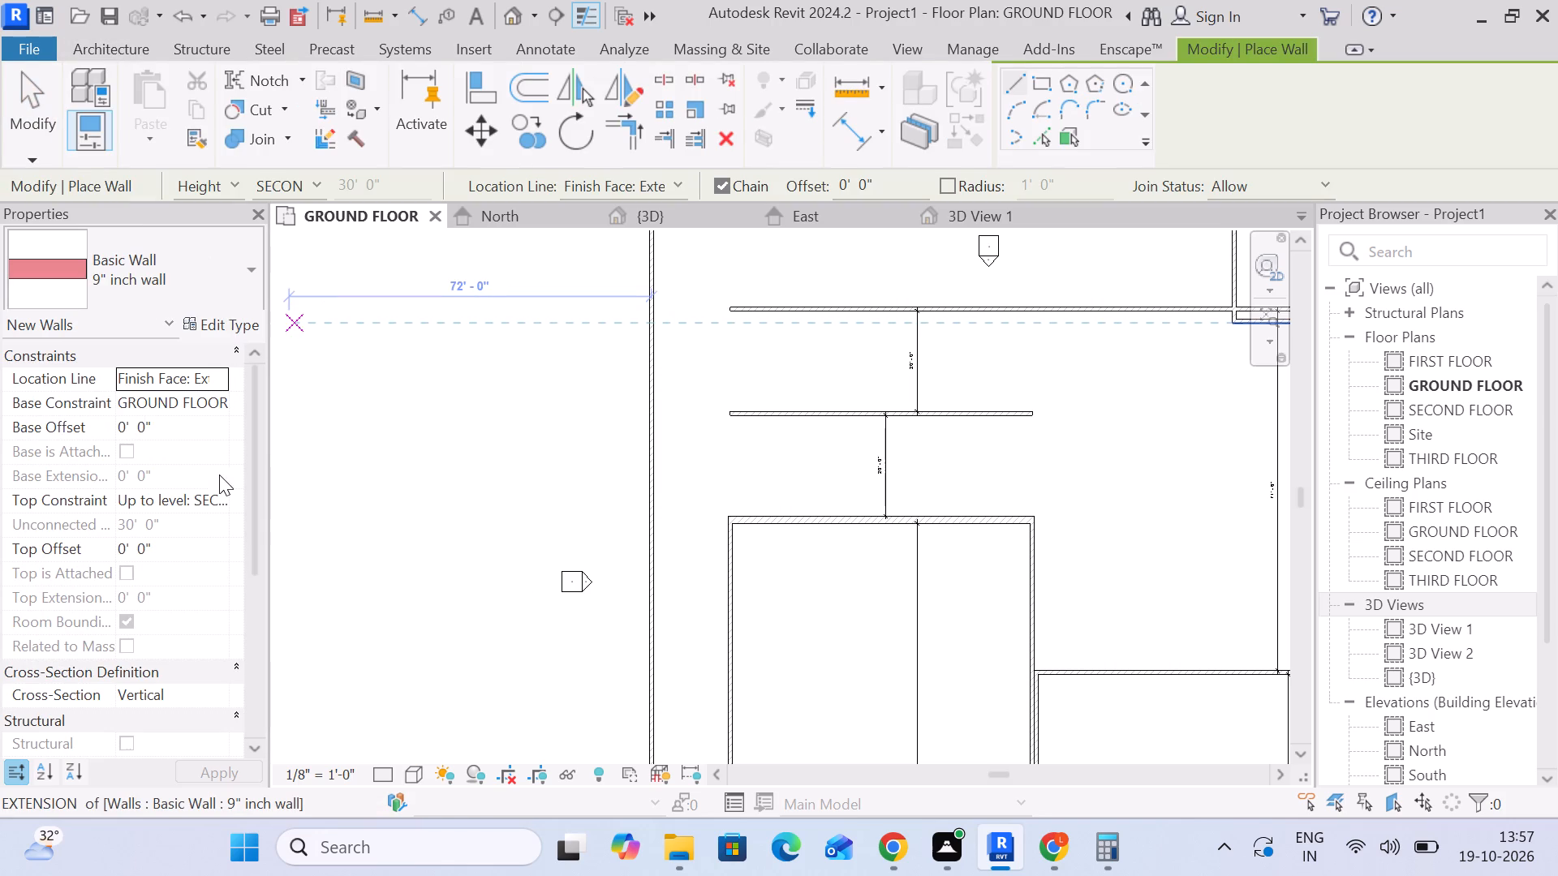
pyautogui.click(227, 489)
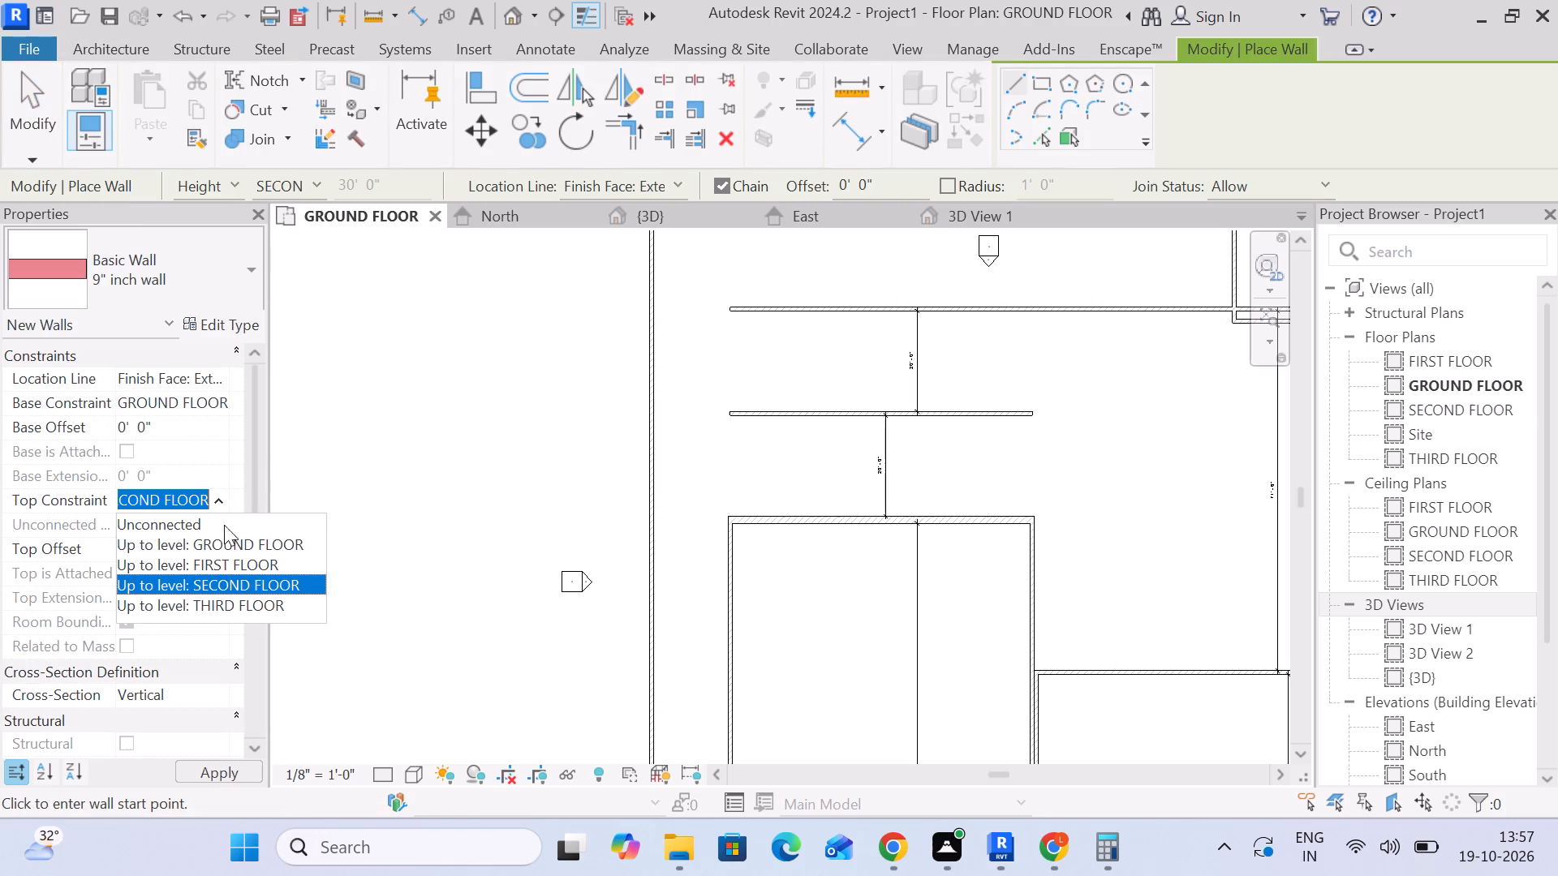
pyautogui.click(219, 559)
pyautogui.scroll(3, 755, 528)
pyautogui.scroll(4, 698, 456)
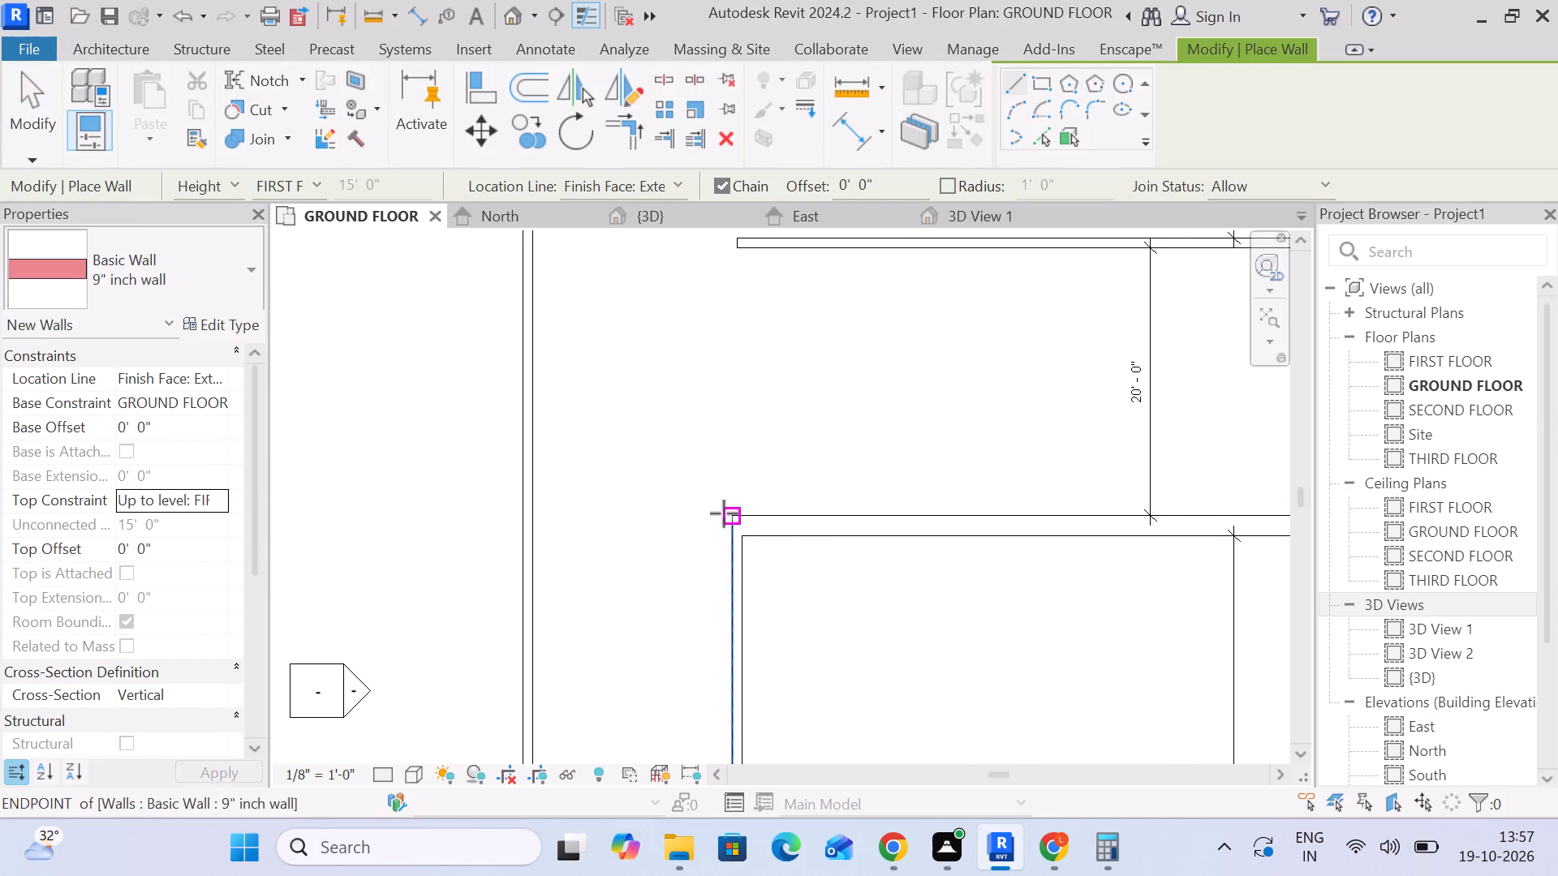
pyautogui.moveTo(732, 520); pyautogui.dragTo(732, 512)
pyautogui.scroll(-1, 727, 307)
pyautogui.moveTo(727, 307); pyautogui.dragTo(713, 573, button='middle')
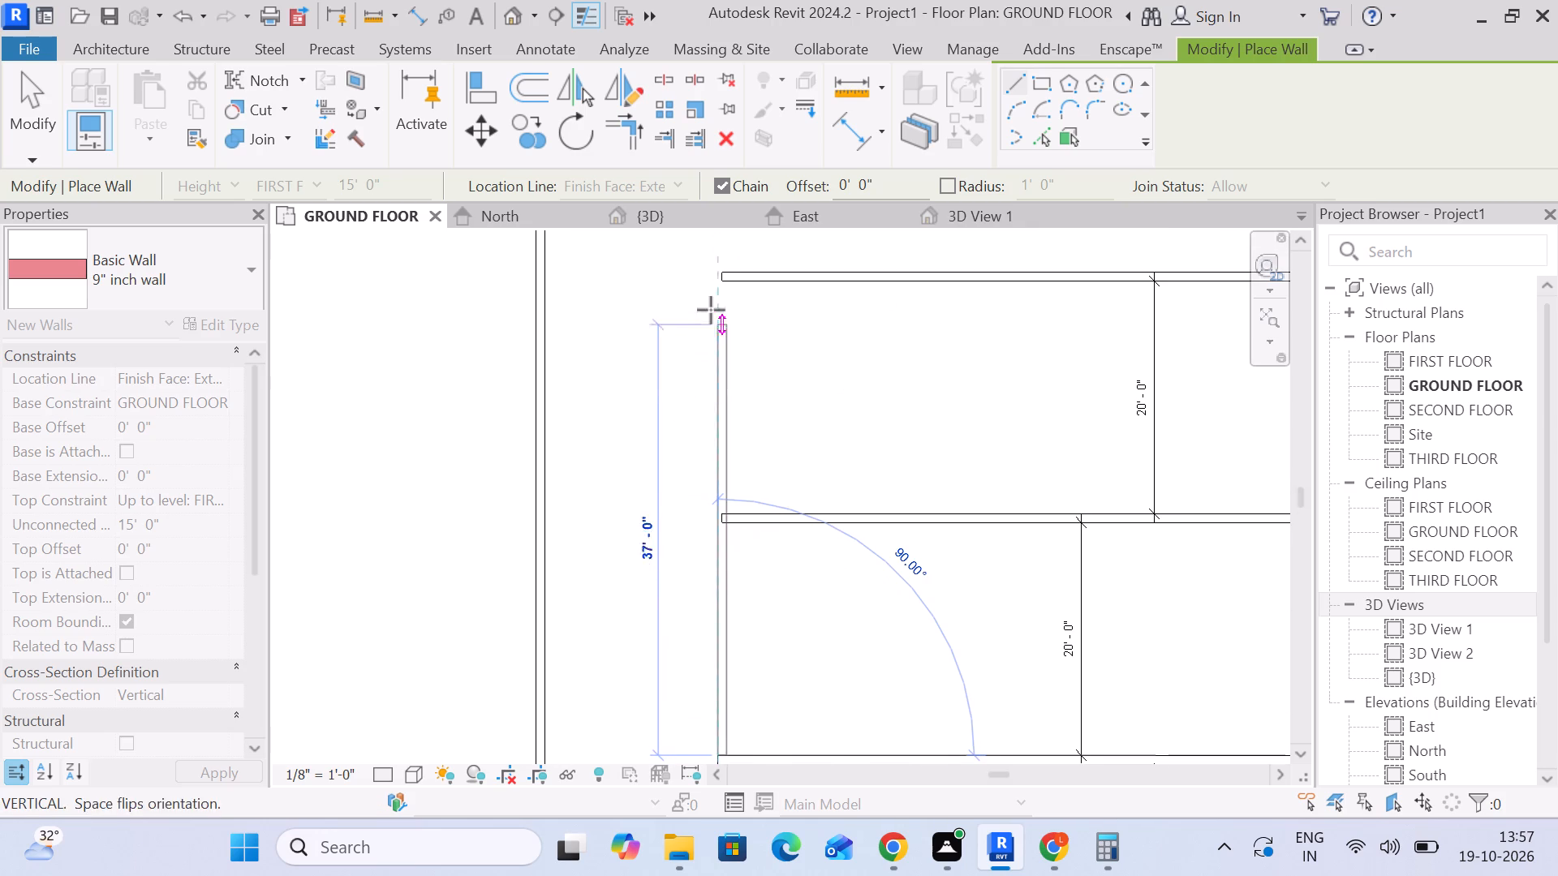
pyautogui.click(724, 268)
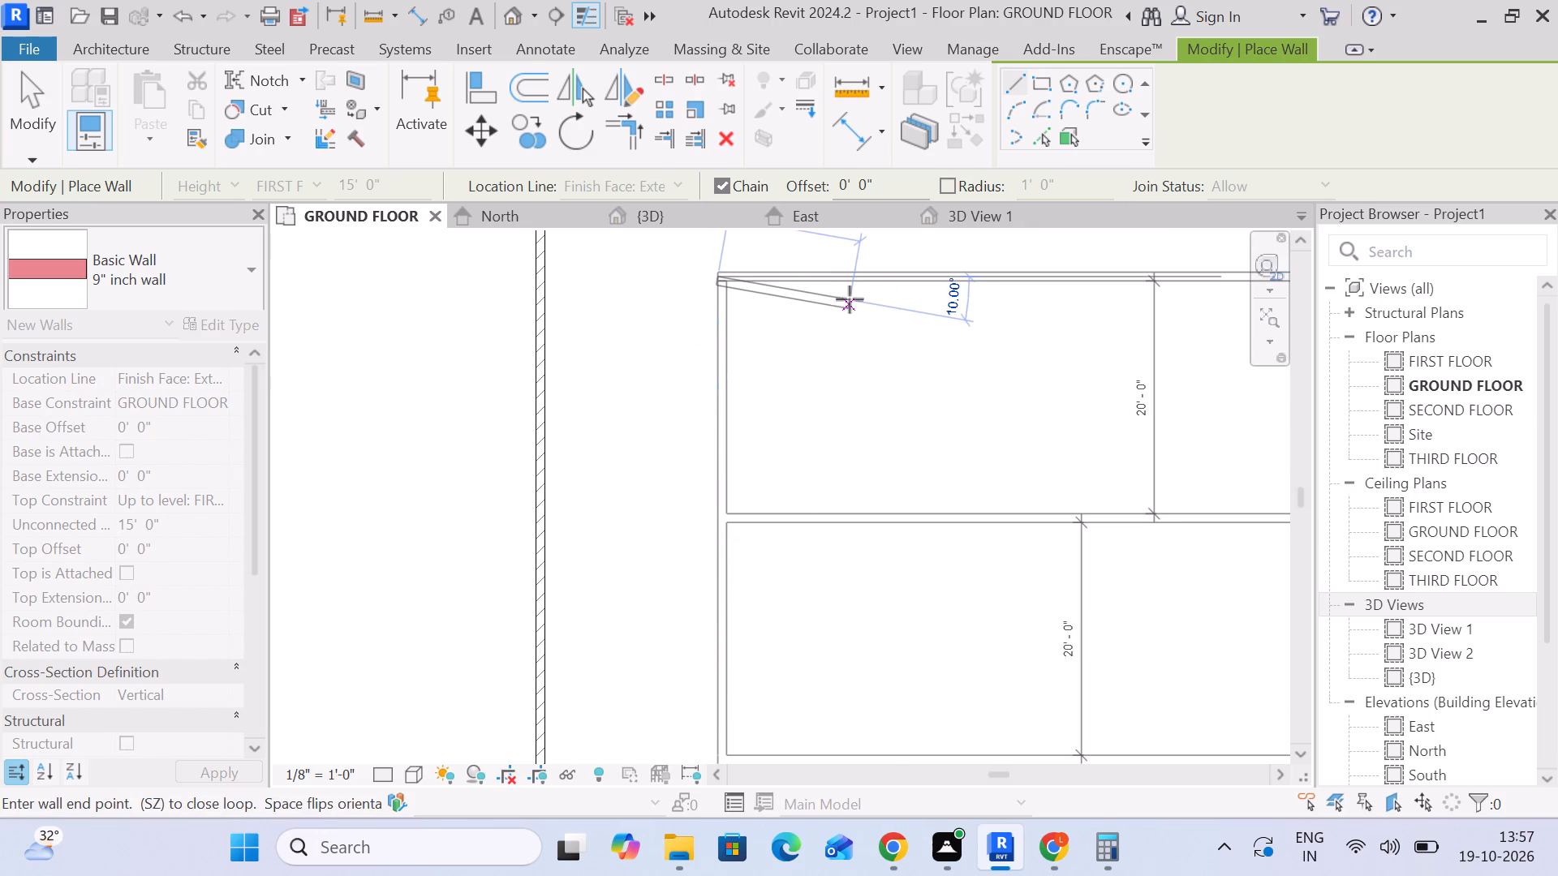
pyautogui.press('Escape')
# Draw the matching FIRST FLOOR wall from the large room's northeast corner to the north wall, flipped to align with the wall below.
pyautogui.scroll(-4, 872, 398)
pyautogui.moveTo(950, 458); pyautogui.dragTo(587, 354, button='middle')
pyautogui.scroll(4, 897, 465)
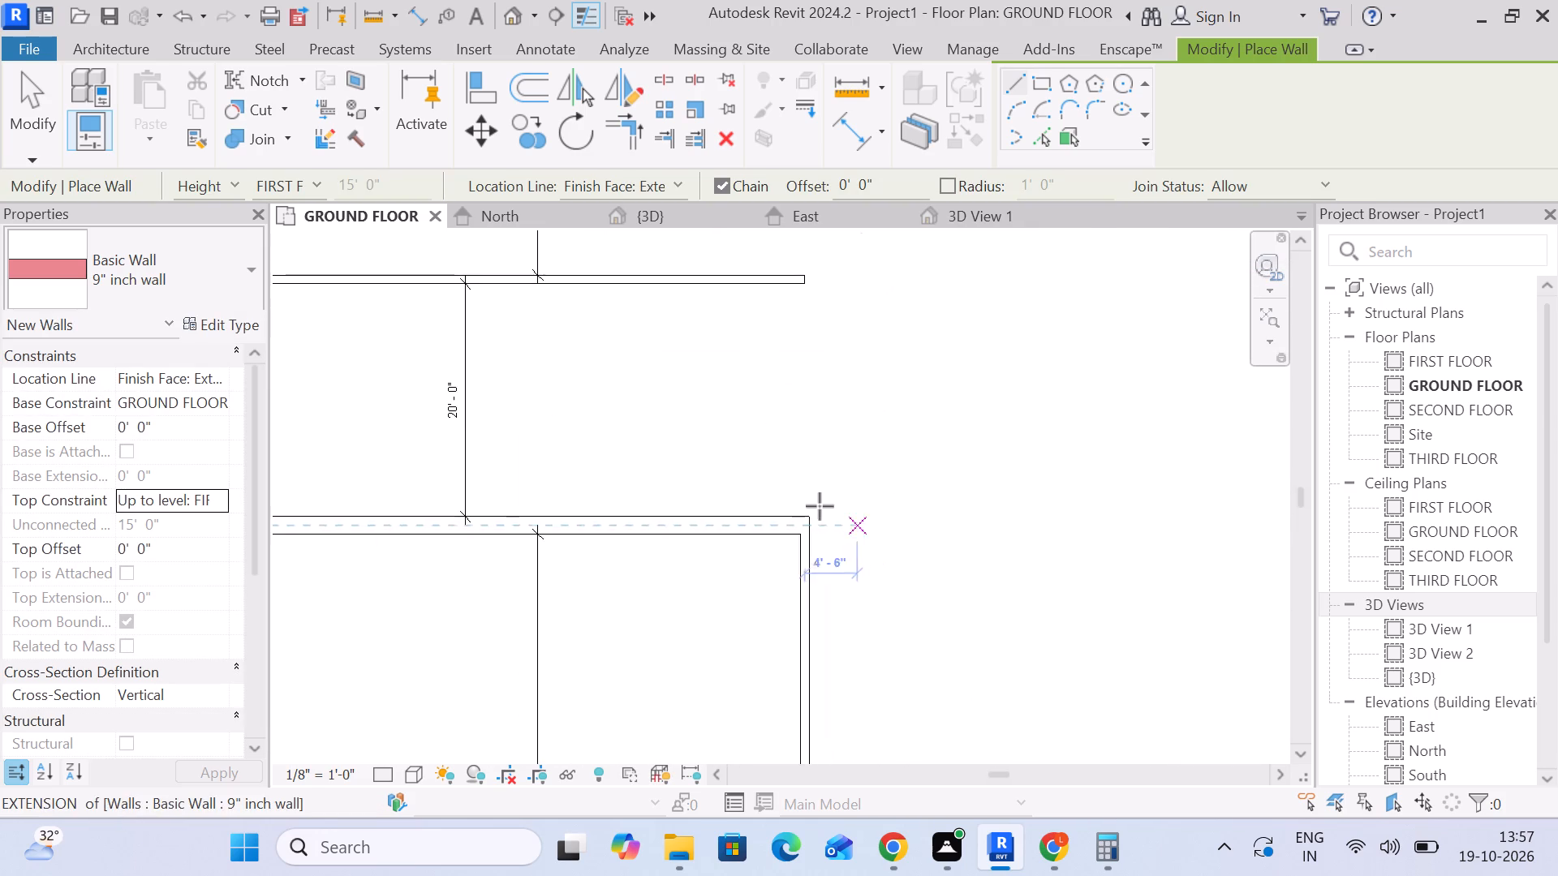
pyautogui.scroll(3, 816, 504)
pyautogui.moveTo(807, 527); pyautogui.dragTo(808, 504)
pyautogui.press('space')
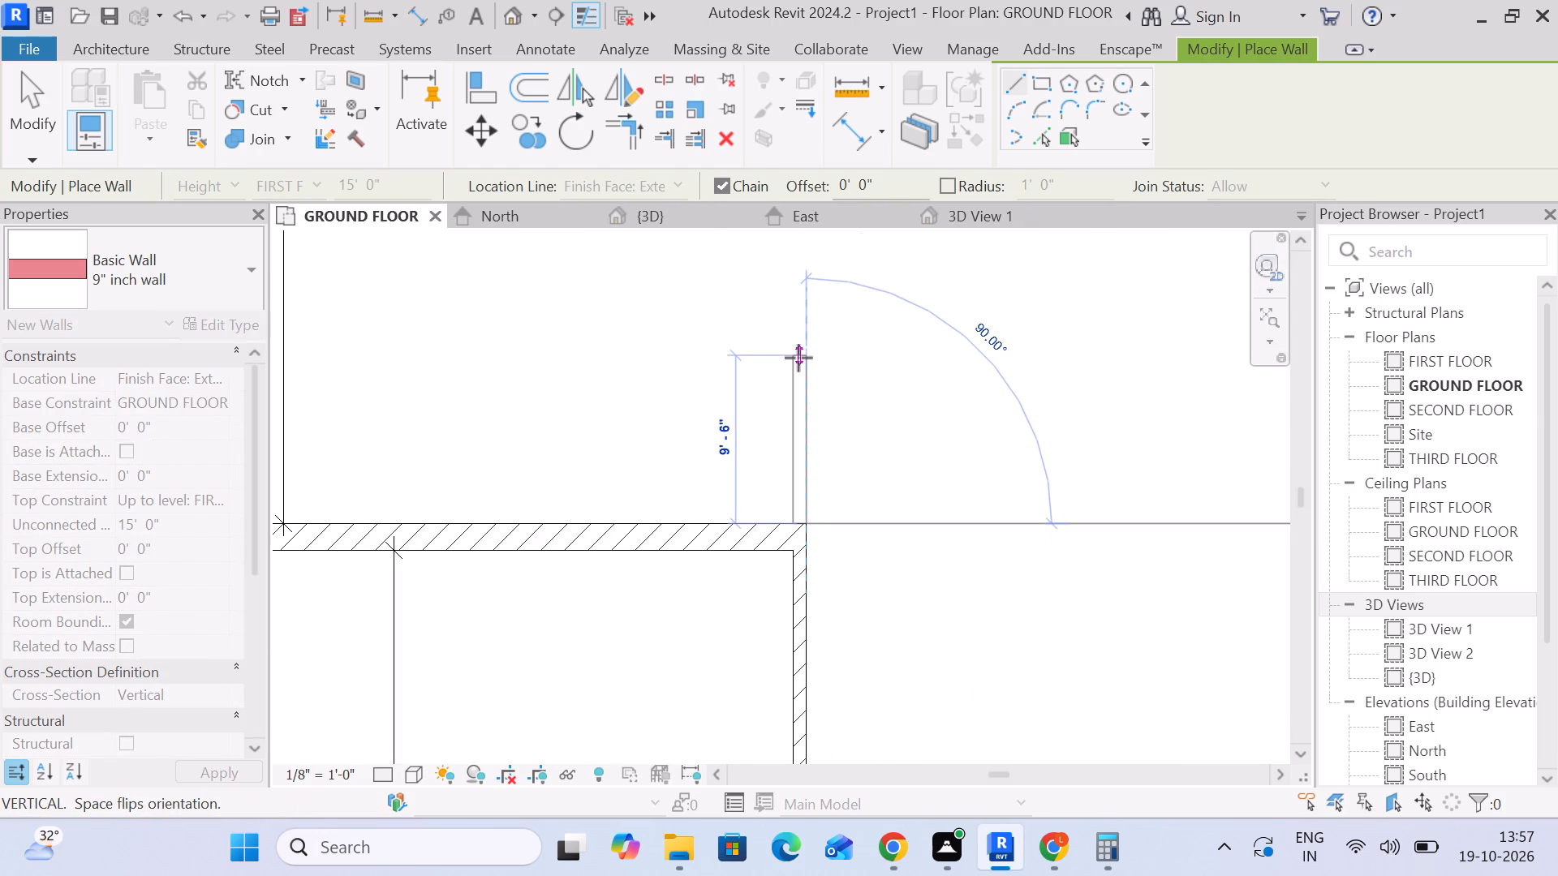
pyautogui.scroll(-3, 797, 355)
pyautogui.moveTo(797, 386); pyautogui.dragTo(805, 661, button='middle')
pyautogui.scroll(1, 812, 399)
pyautogui.moveTo(798, 343); pyautogui.dragTo(801, 520, button='middle')
pyautogui.scroll(3, 798, 444)
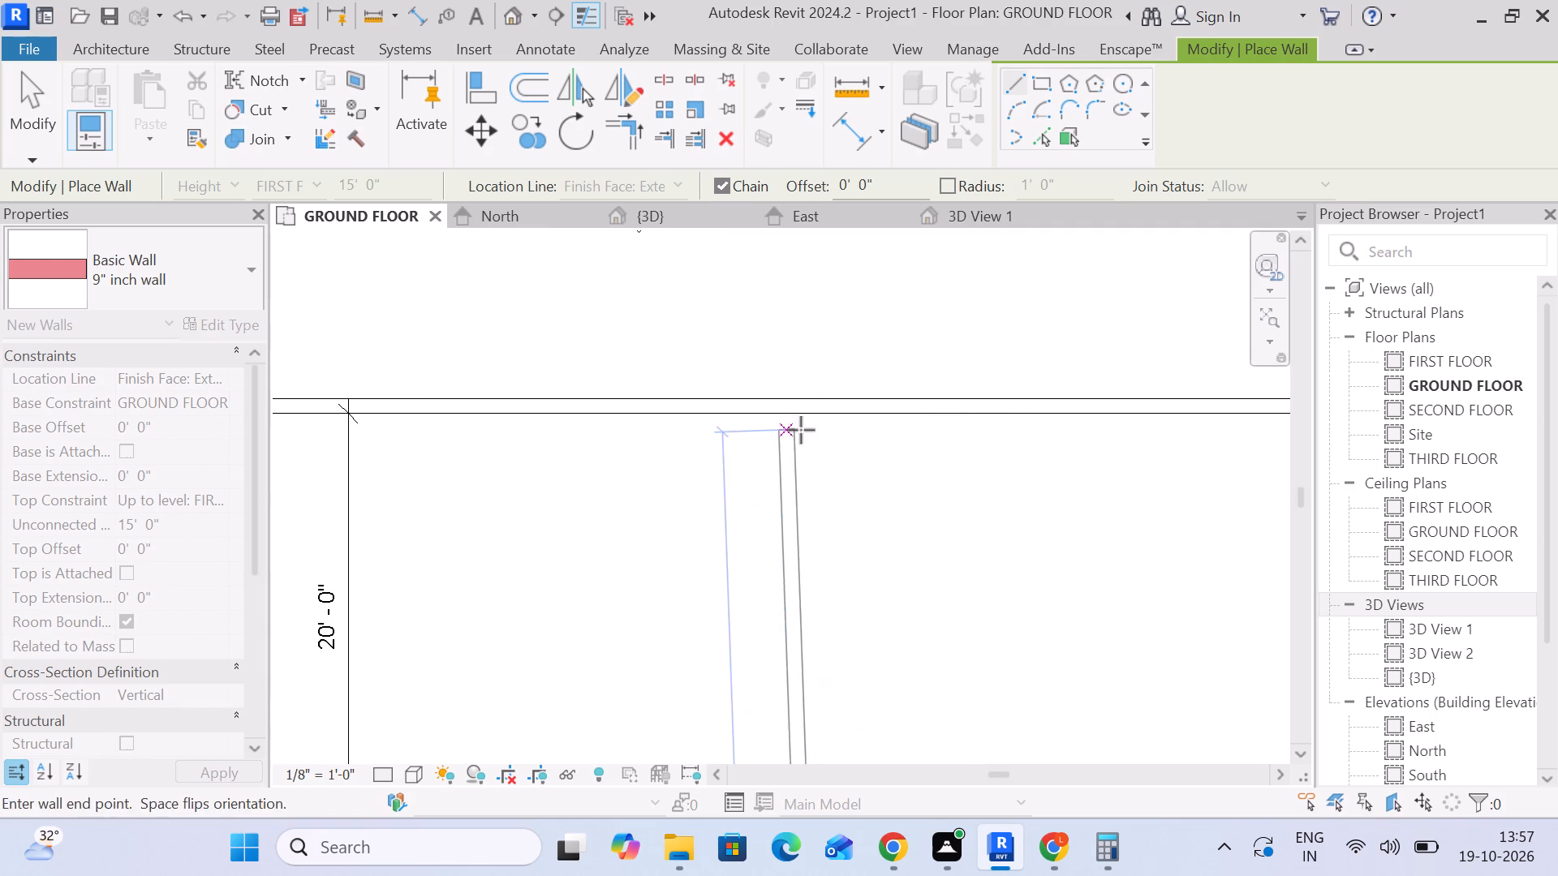
pyautogui.click(822, 399)
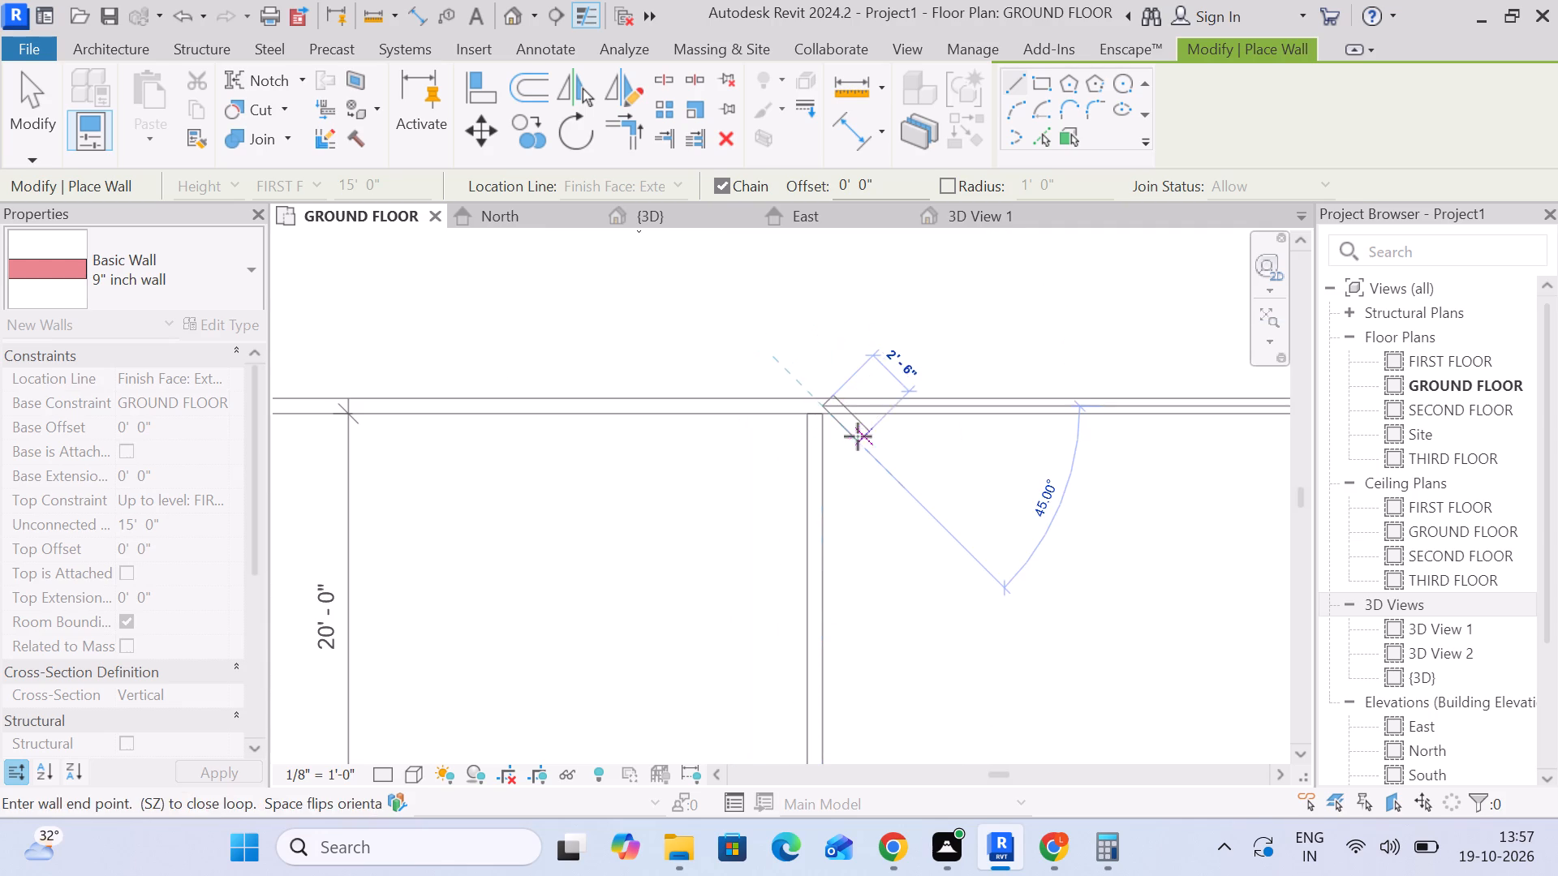
pyautogui.press('Escape')
pyautogui.scroll(-3, 846, 463)
pyautogui.moveTo(868, 535); pyautogui.dragTo(869, 311, button='middle')
pyautogui.press('Escape')
# Examine the rebuilt walls in the floor plan and compare wall heights around the building in the {3D} view.
pyautogui.scroll(-5, 778, 494)
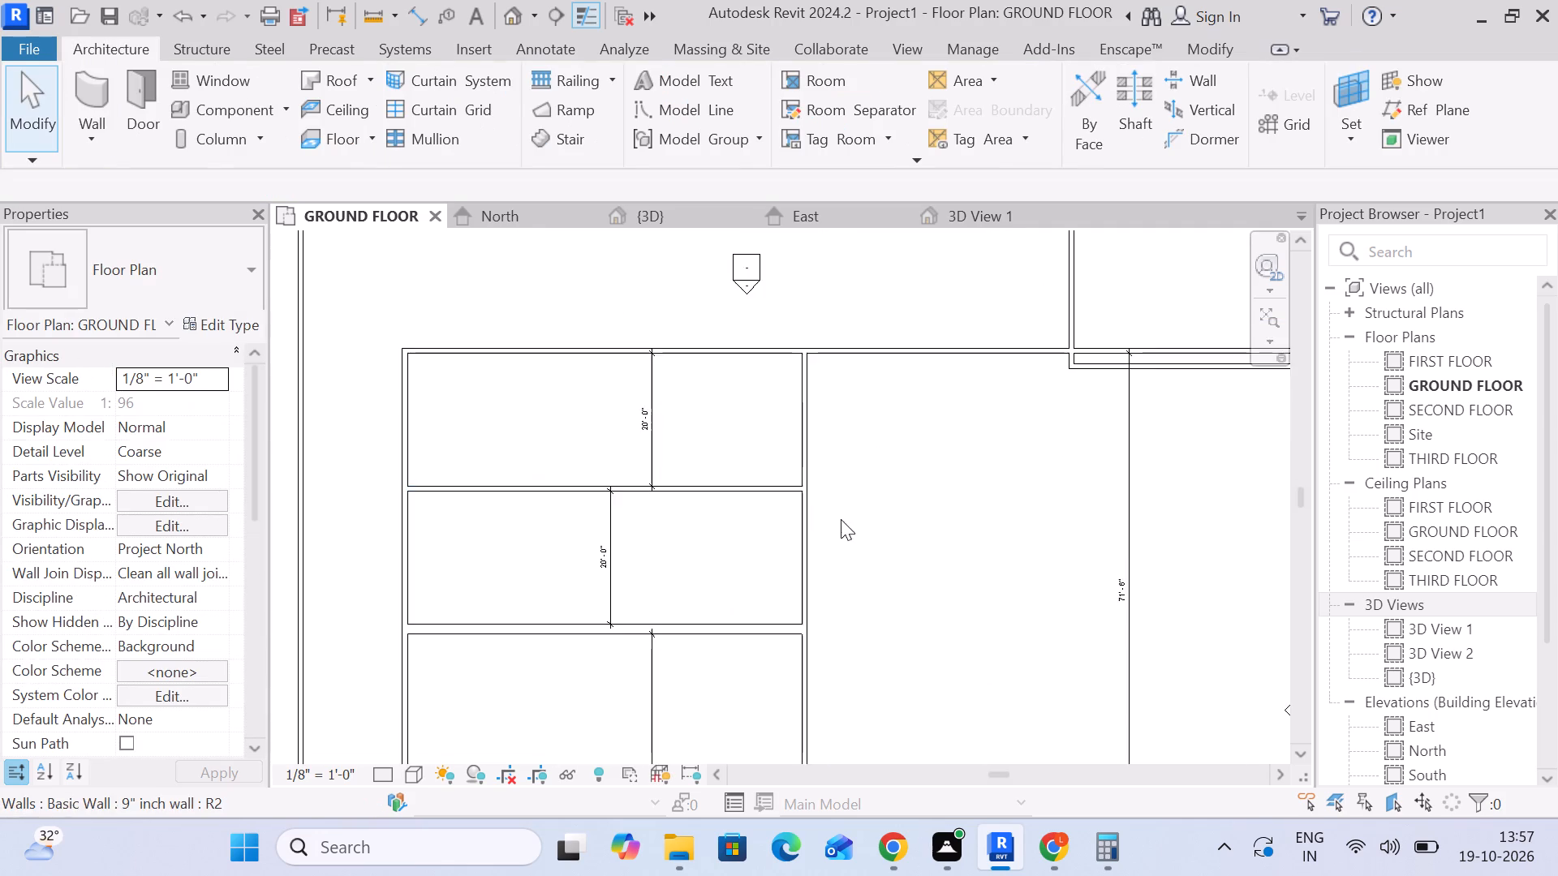
pyautogui.moveTo(877, 526); pyautogui.dragTo(922, 433, button='middle')
pyautogui.scroll(1, 923, 423)
pyautogui.scroll(-5, 923, 422)
pyautogui.scroll(1, 984, 468)
pyautogui.moveTo(984, 468); pyautogui.dragTo(955, 358, button='middle')
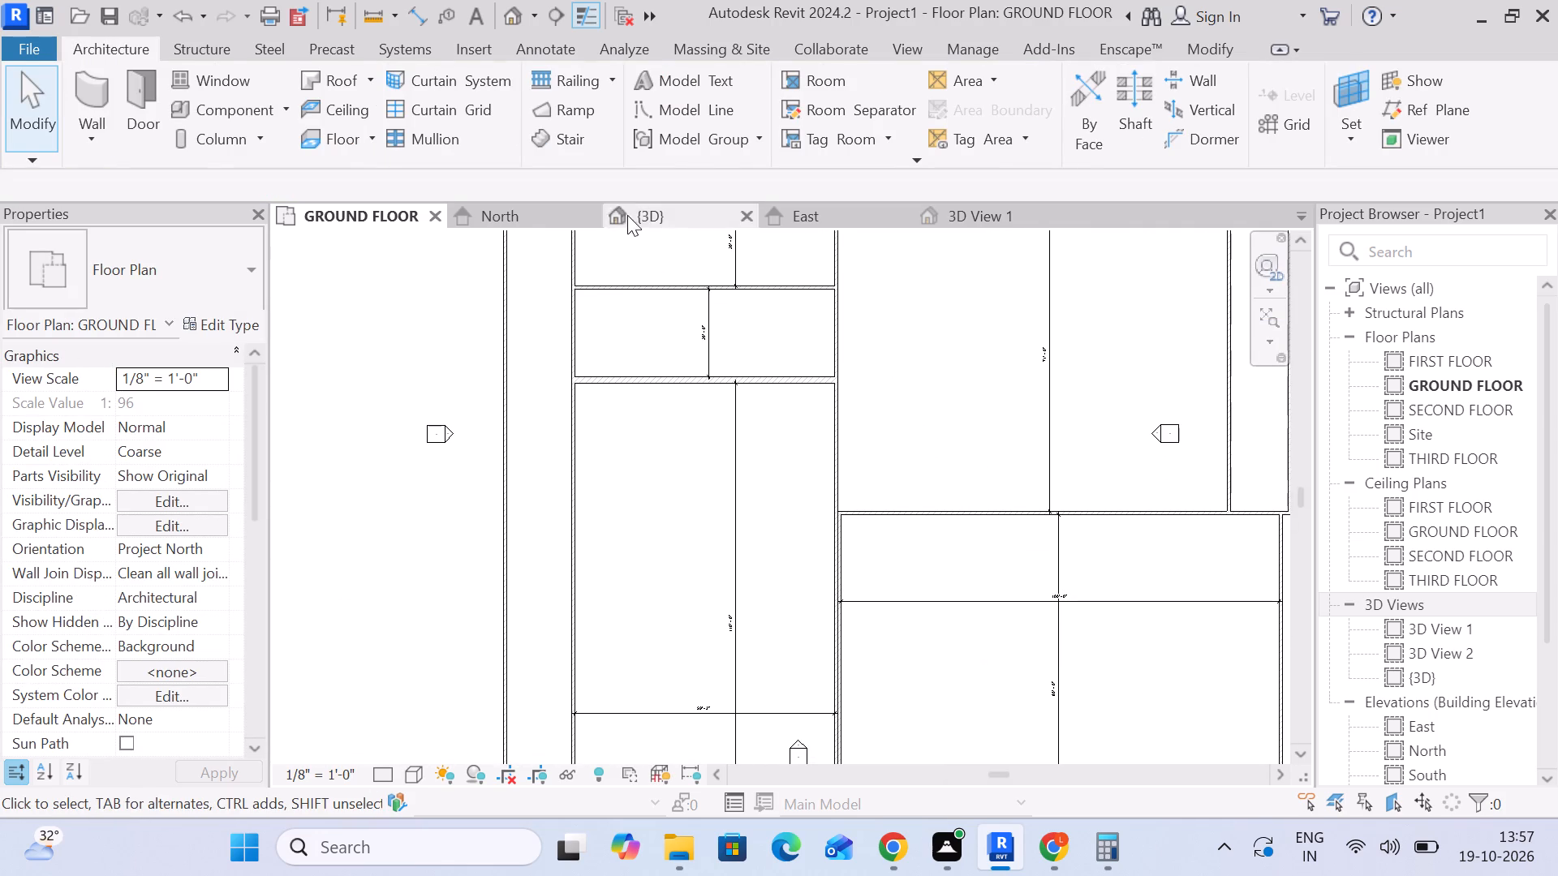
pyautogui.click(635, 202)
pyautogui.click(636, 209)
pyautogui.scroll(-4, 843, 403)
pyautogui.moveTo(883, 446); pyautogui.dragTo(557, 285, button='middle')
pyautogui.scroll(-3, 584, 288)
pyautogui.keyDown('shift'); pyautogui.moveTo(934, 376); pyautogui.dragTo(723, 384, button='middle'); pyautogui.keyUp('shift')
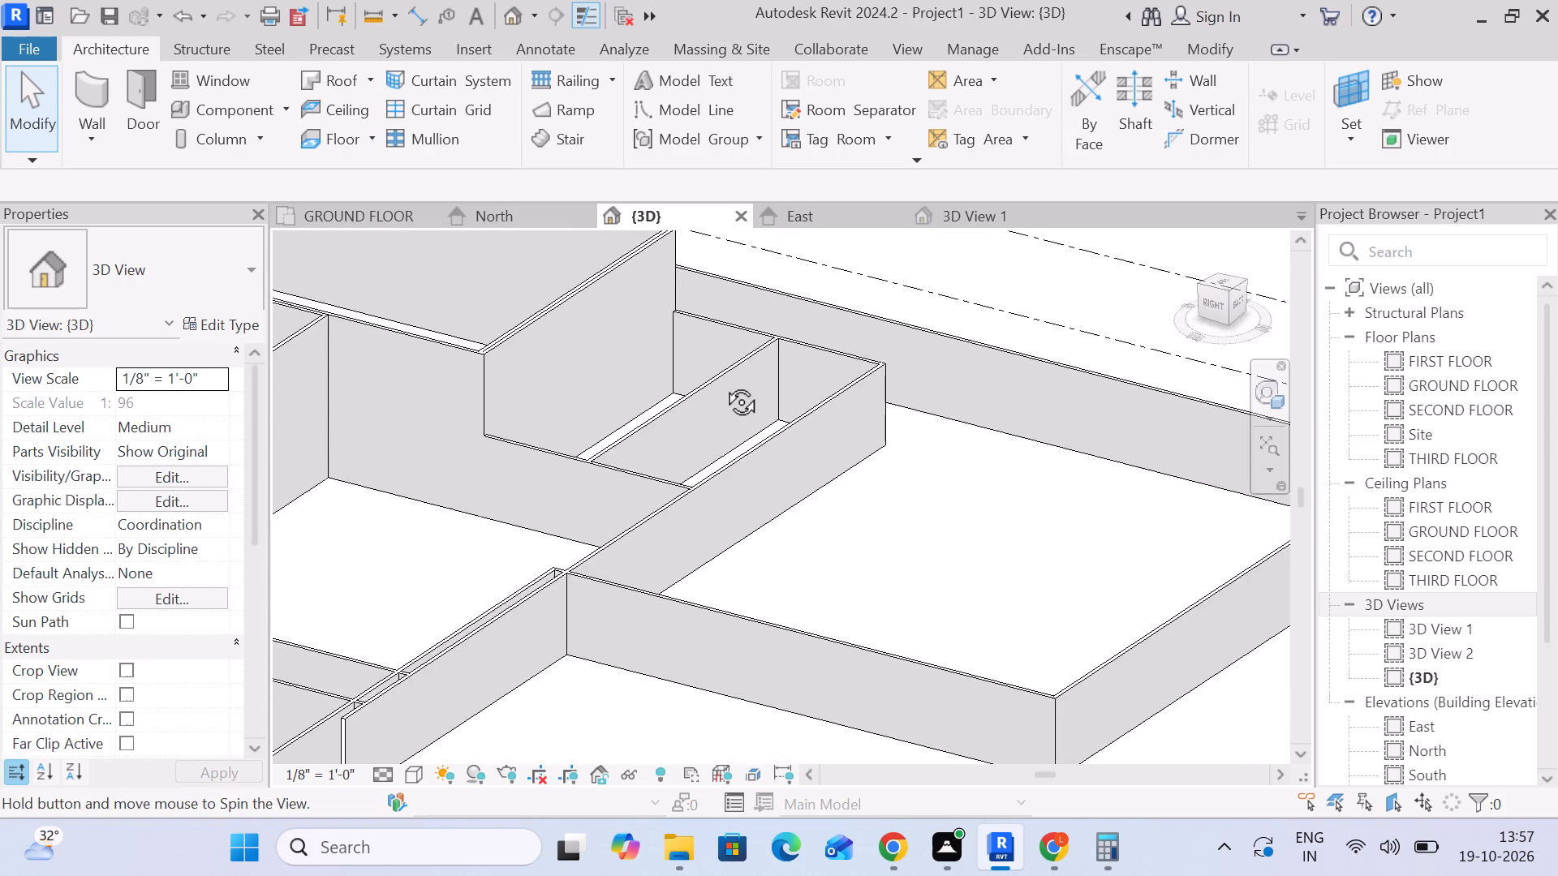
pyautogui.keyDown('shift'); pyautogui.moveTo(723, 384); pyautogui.dragTo(1011, 390, button='middle'); pyautogui.keyUp('shift')
pyautogui.scroll(-3, 867, 321)
pyautogui.moveTo(898, 358); pyautogui.dragTo(829, 213, button='middle')
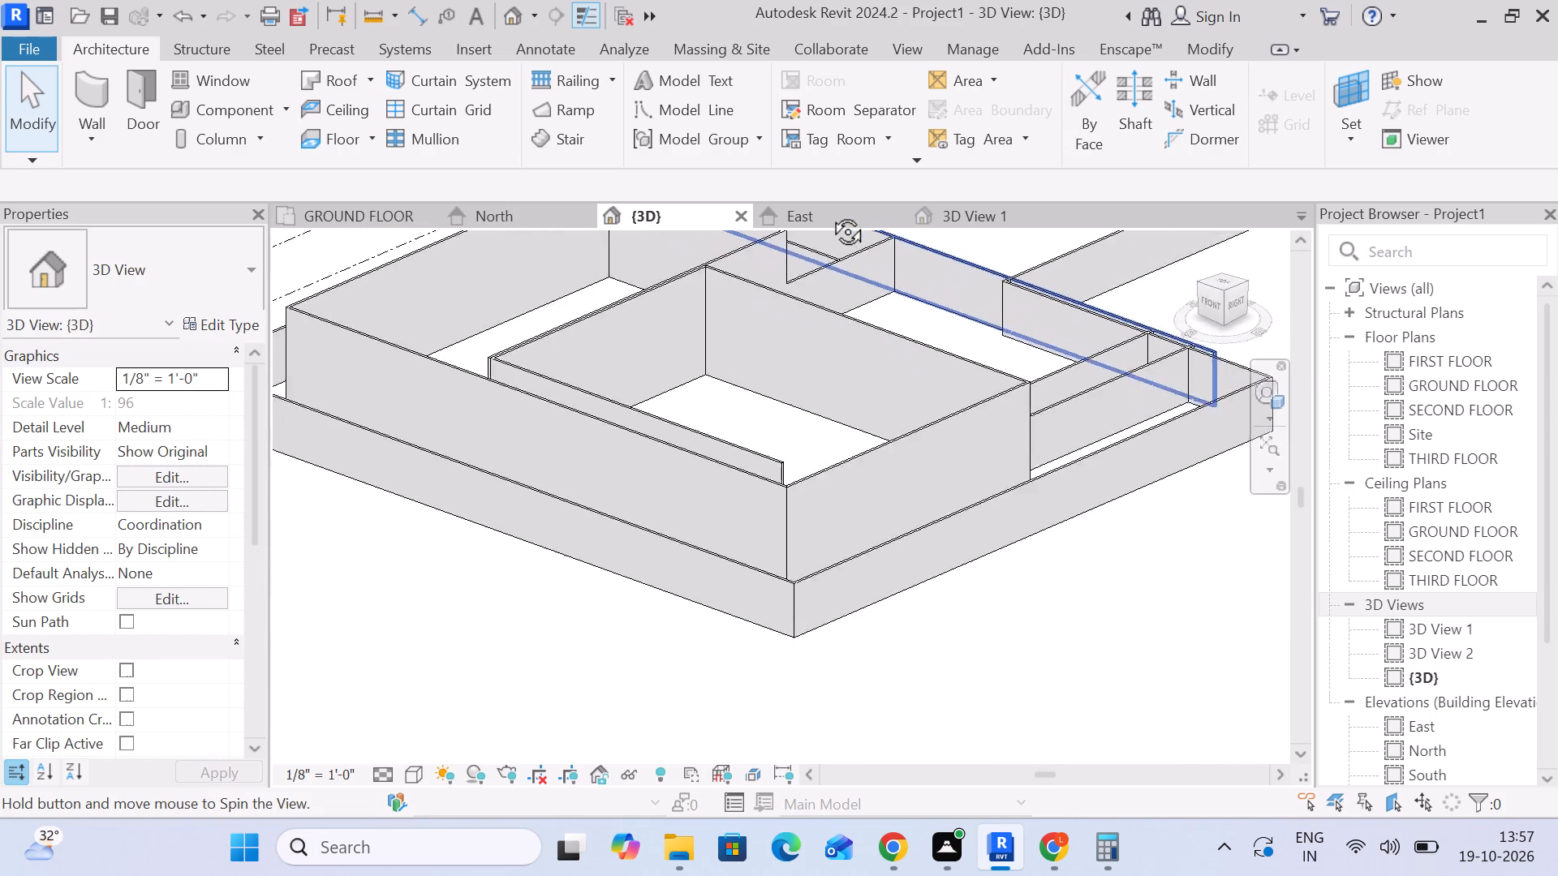
pyautogui.moveTo(829, 213); pyautogui.dragTo(1067, 265, button='middle')
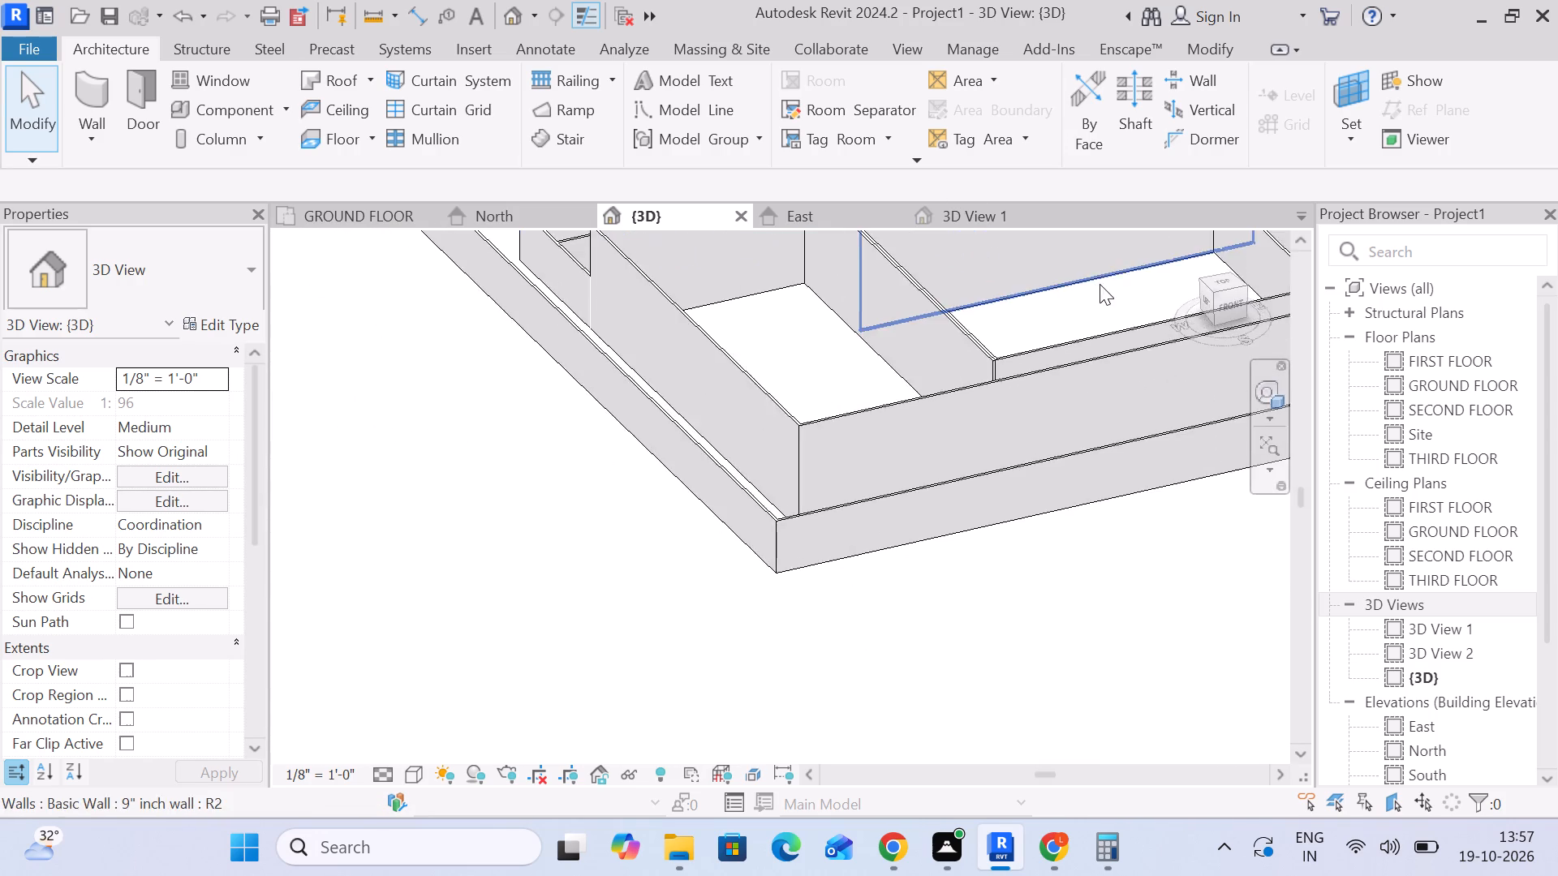
# Set the top constraint of the 20' high north-south interior wall near the southeast corner to Up to level: SECOND FLOOR.
pyautogui.moveTo(1100, 284); pyautogui.dragTo(753, 462, button='middle')
pyautogui.click(727, 451)
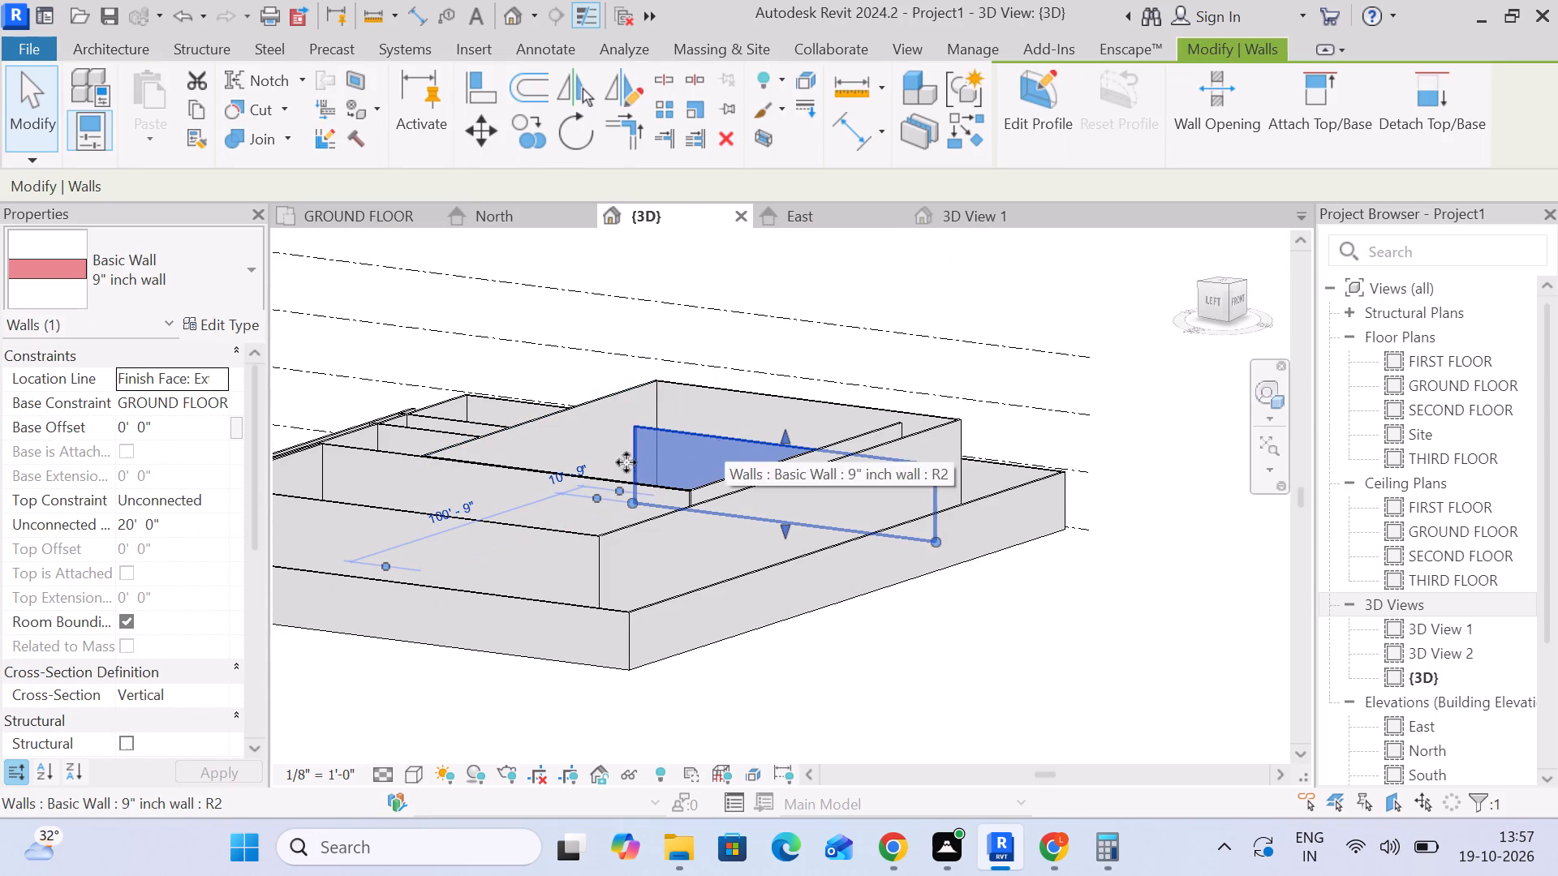
pyautogui.click(209, 498)
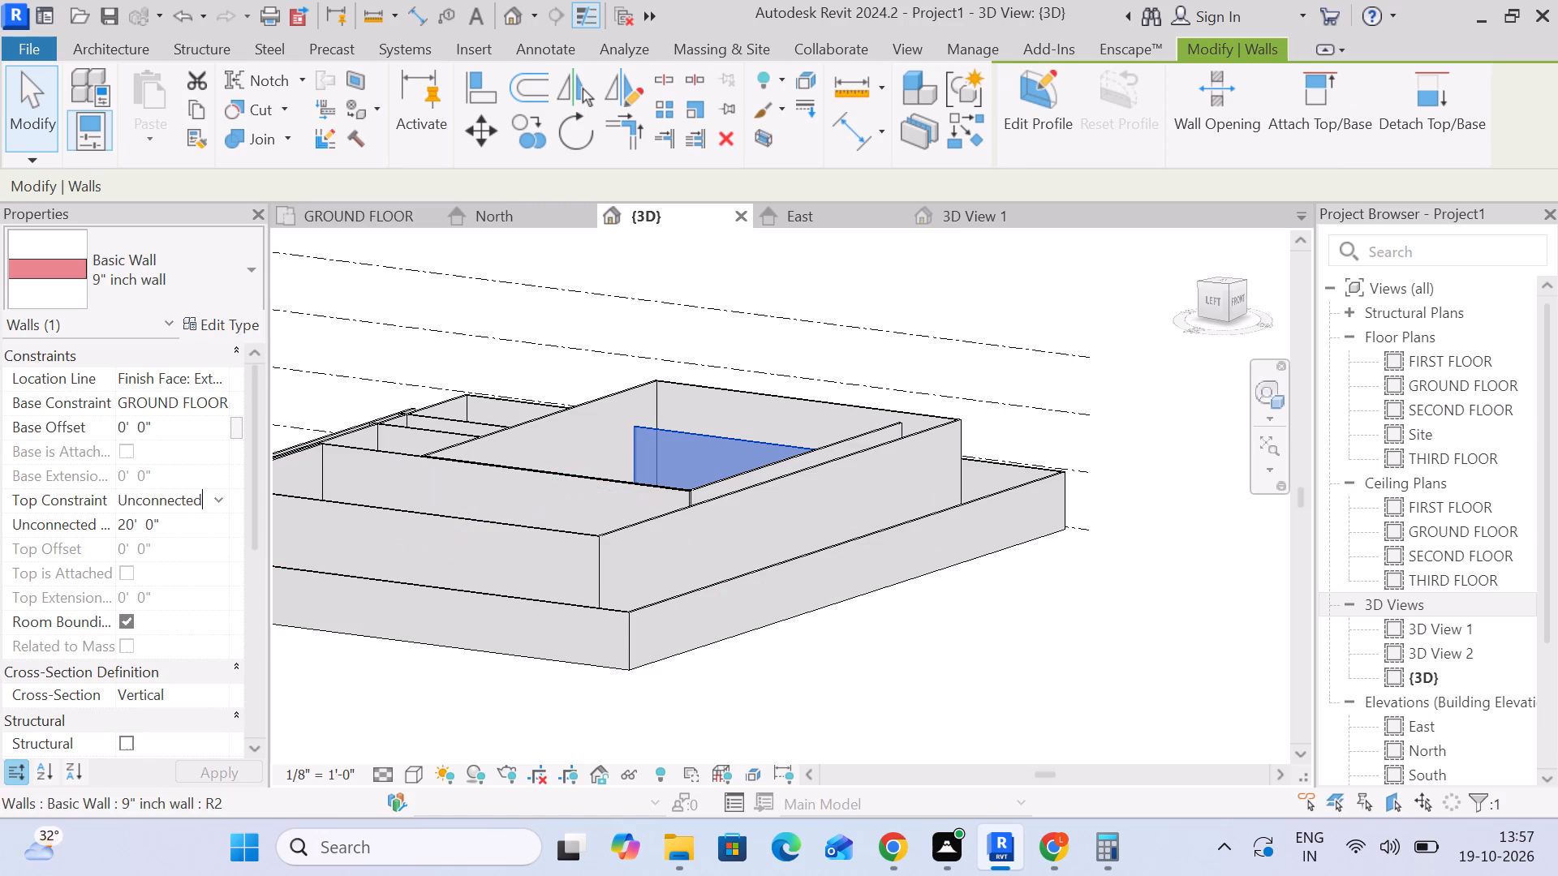
pyautogui.click(217, 498)
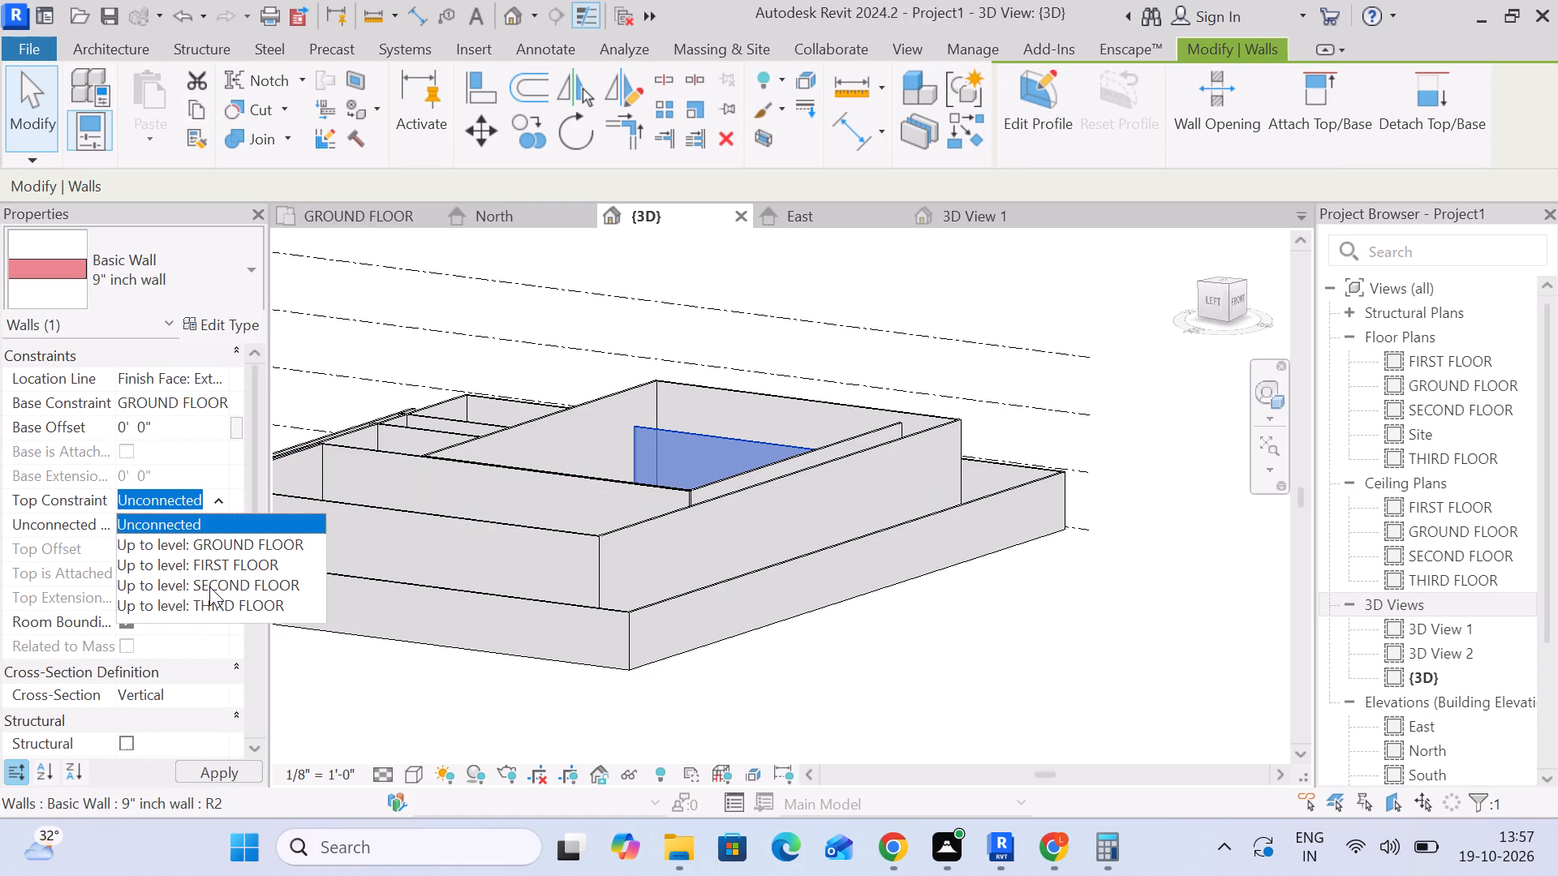
pyautogui.click(206, 584)
pyautogui.click(1113, 627)
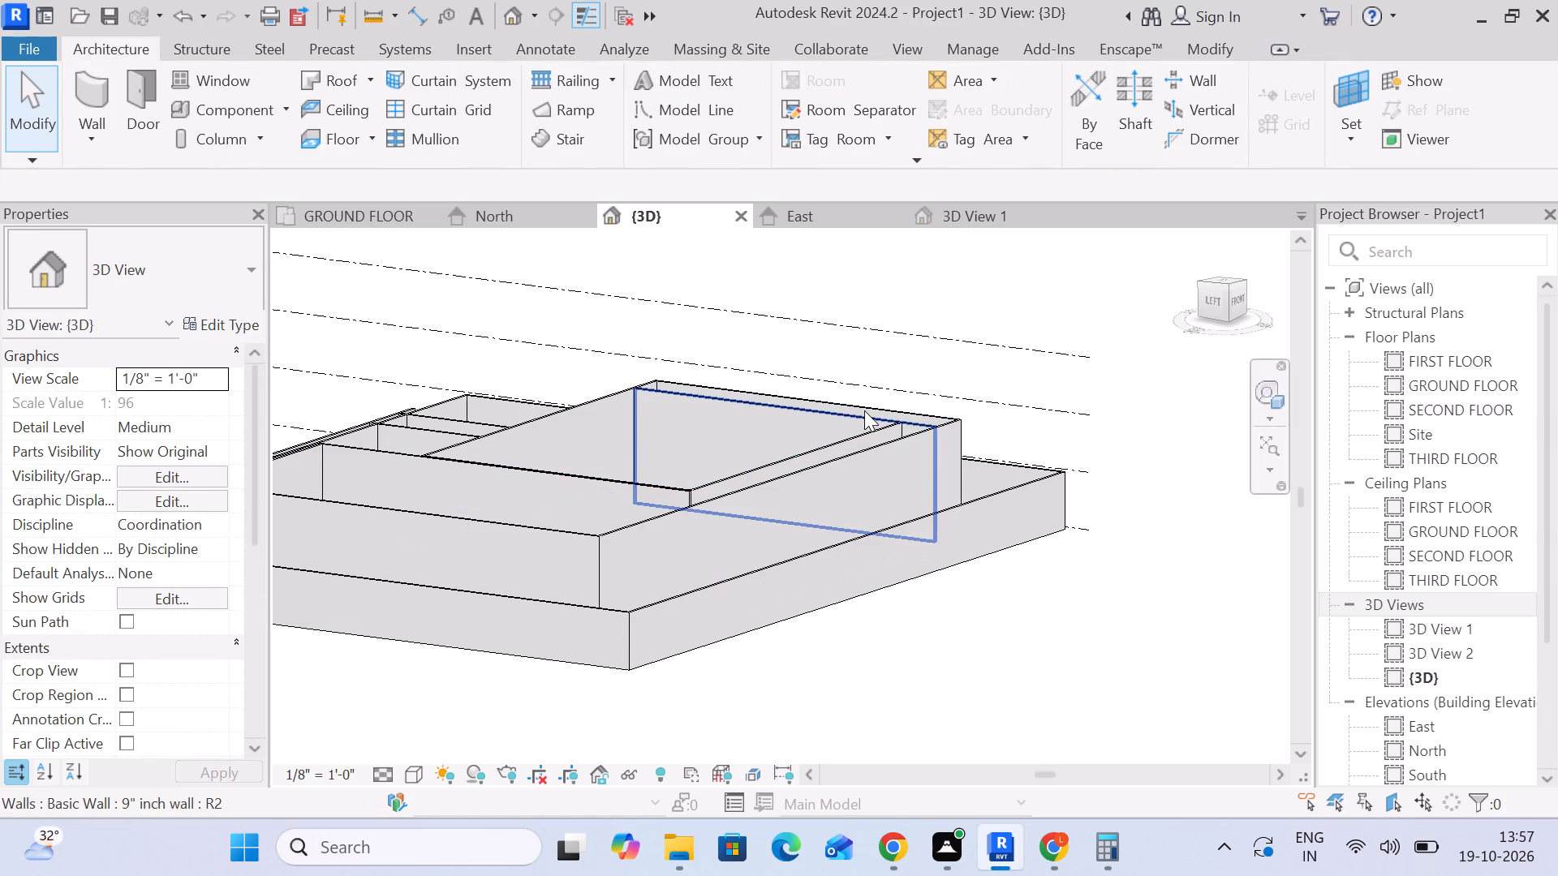
# Examine the wall heights, overlaps and corners from all sides of the building in the {3D} view.
pyautogui.scroll(-3, 864, 410)
pyautogui.keyDown('shift'); pyautogui.moveTo(925, 423); pyautogui.dragTo(679, 449, button='middle'); pyautogui.keyUp('shift')
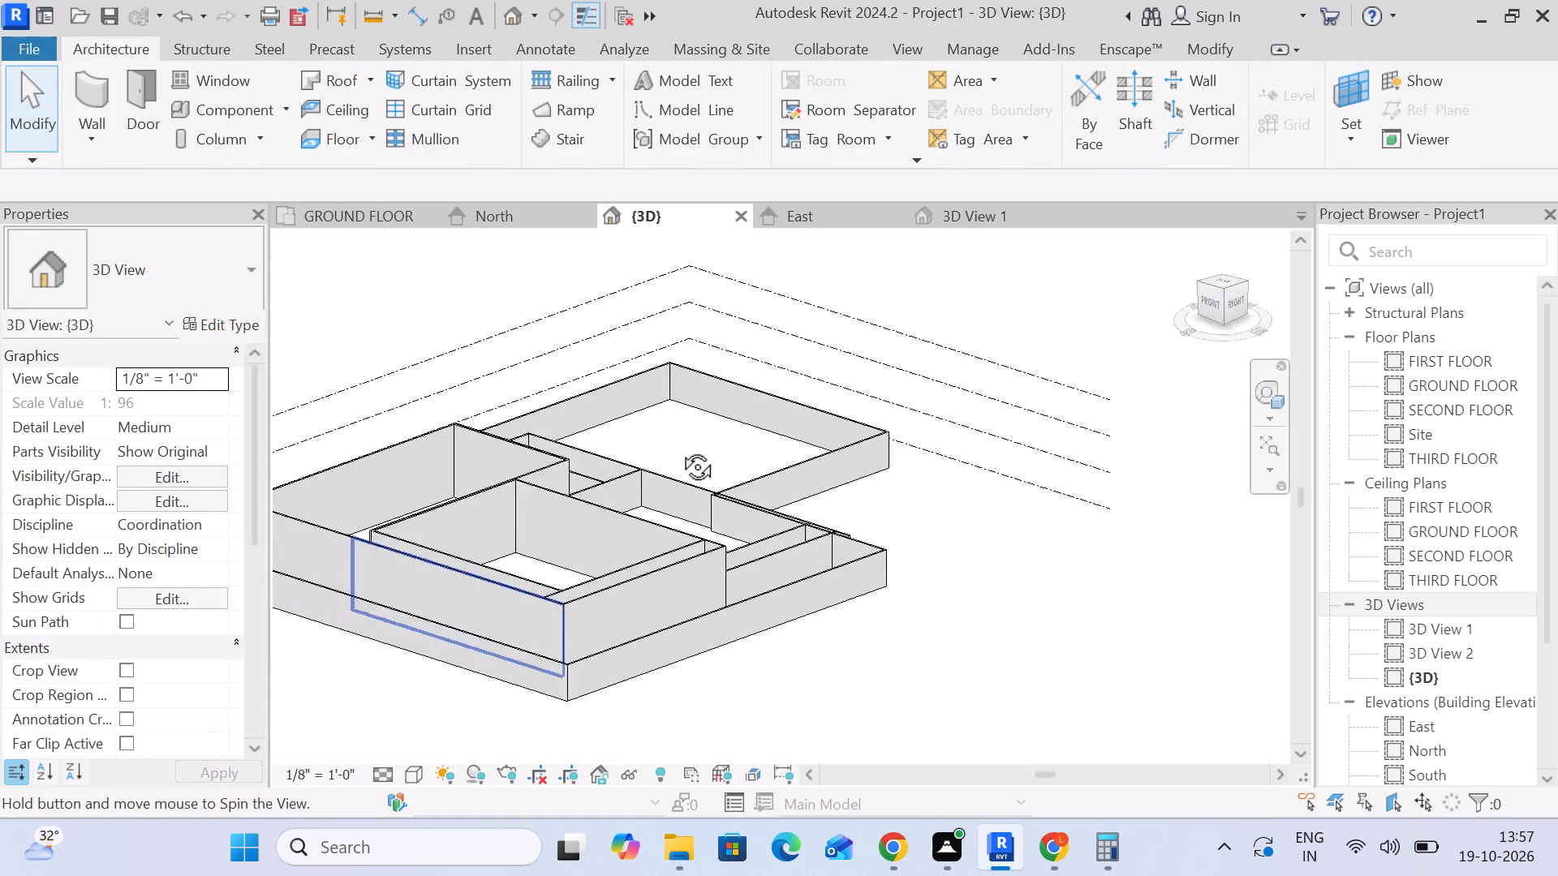
pyautogui.keyDown('shift'); pyautogui.moveTo(679, 449); pyautogui.dragTo(854, 596, button='middle'); pyautogui.keyUp('shift')
pyautogui.scroll(6, 883, 490)
pyautogui.moveTo(966, 520); pyautogui.dragTo(875, 486, button='middle')
pyautogui.scroll(-3, 879, 504)
pyautogui.moveTo(878, 590); pyautogui.dragTo(850, 146, button='middle')
pyautogui.moveTo(677, 341); pyautogui.dragTo(735, 427, button='middle')
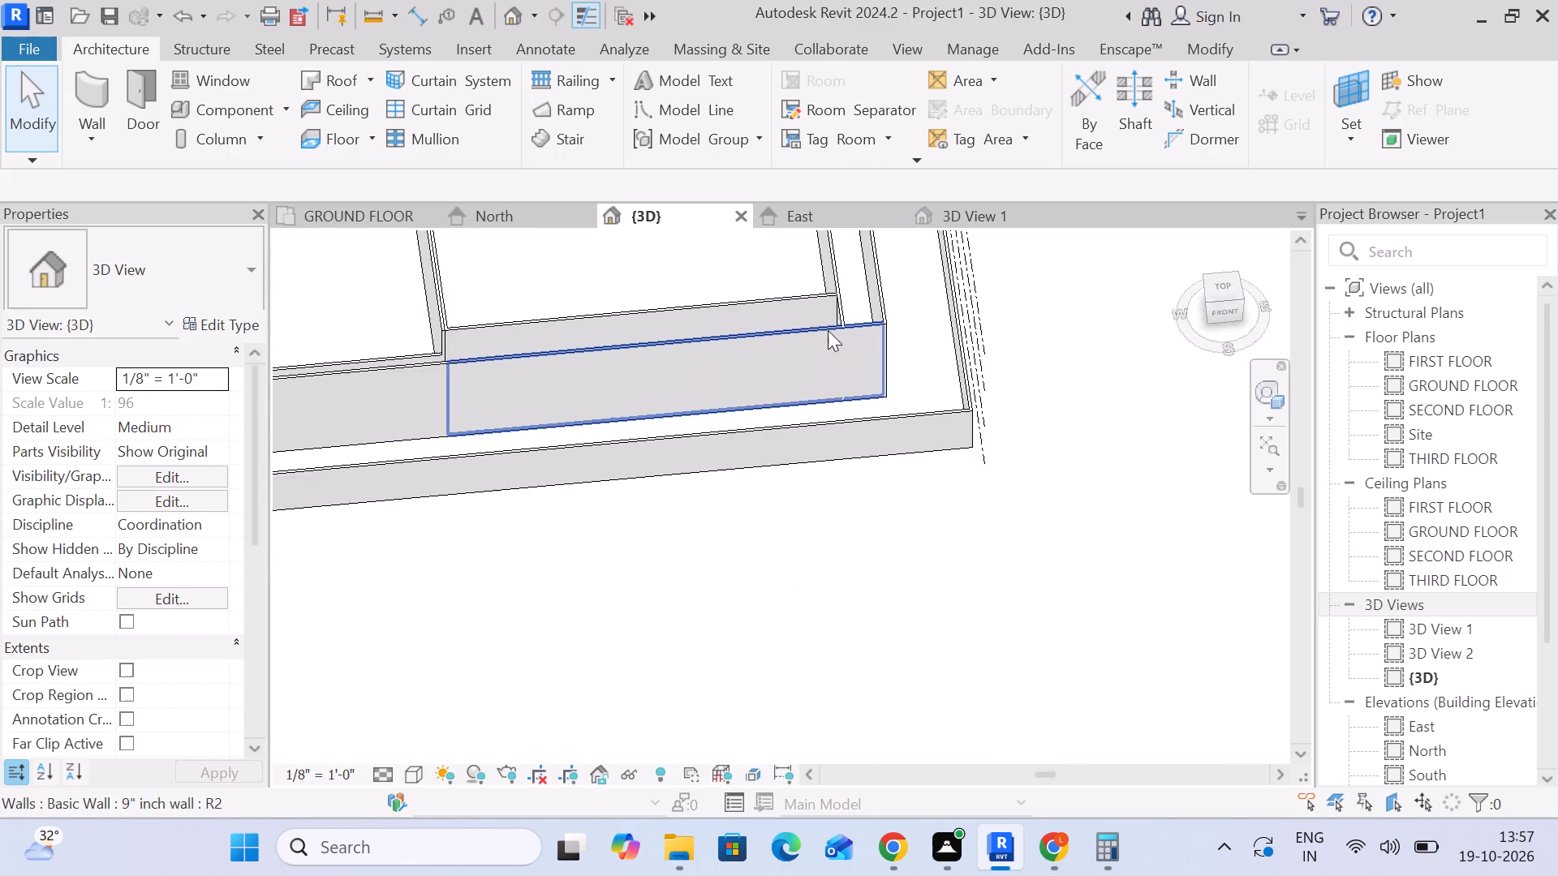
pyautogui.moveTo(830, 328); pyautogui.dragTo(714, 619, button='middle')
pyautogui.scroll(2, 734, 458)
pyautogui.scroll(-2, 734, 458)
pyautogui.moveTo(734, 458); pyautogui.dragTo(806, 389, button='middle')
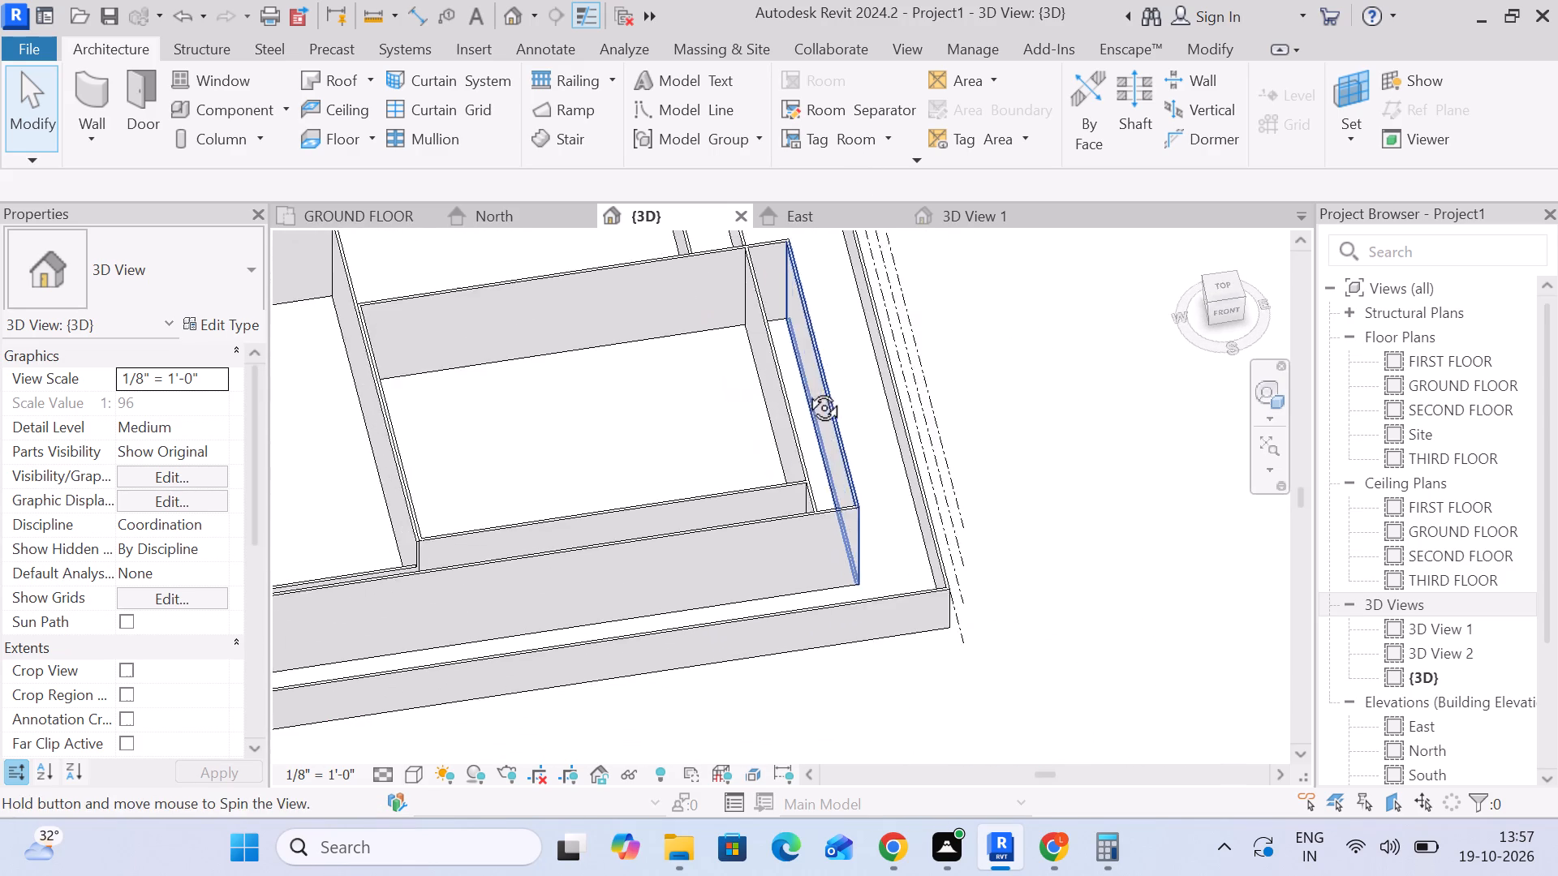
pyautogui.moveTo(806, 389); pyautogui.dragTo(858, 354, button='middle')
pyautogui.scroll(-3, 853, 354)
pyautogui.moveTo(847, 371); pyautogui.dragTo(785, 434, button='middle')
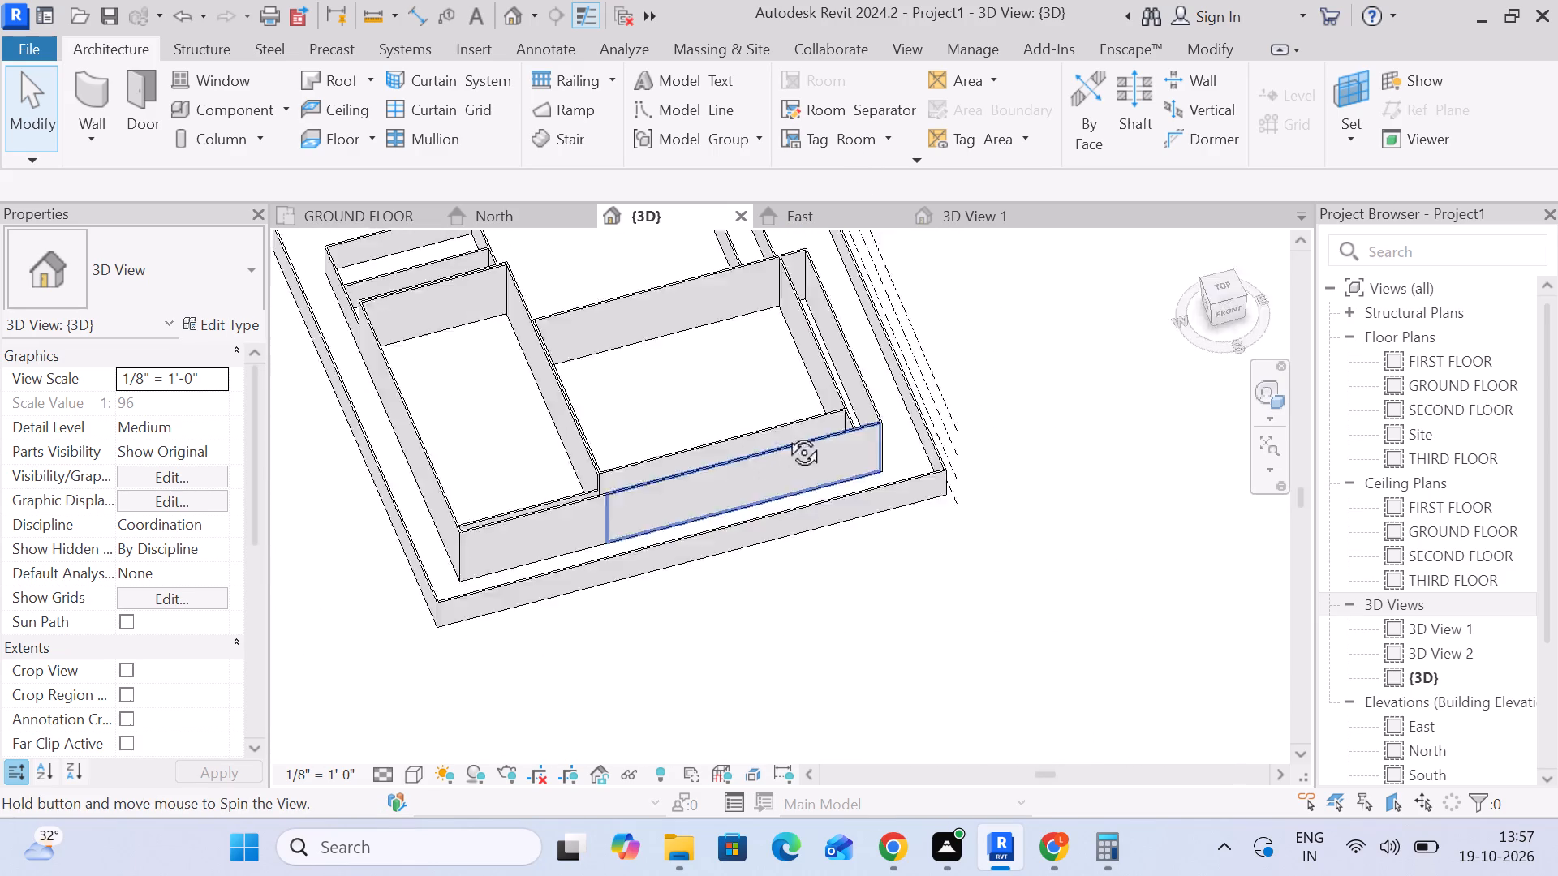
pyautogui.moveTo(785, 434); pyautogui.dragTo(566, 384, button='middle')
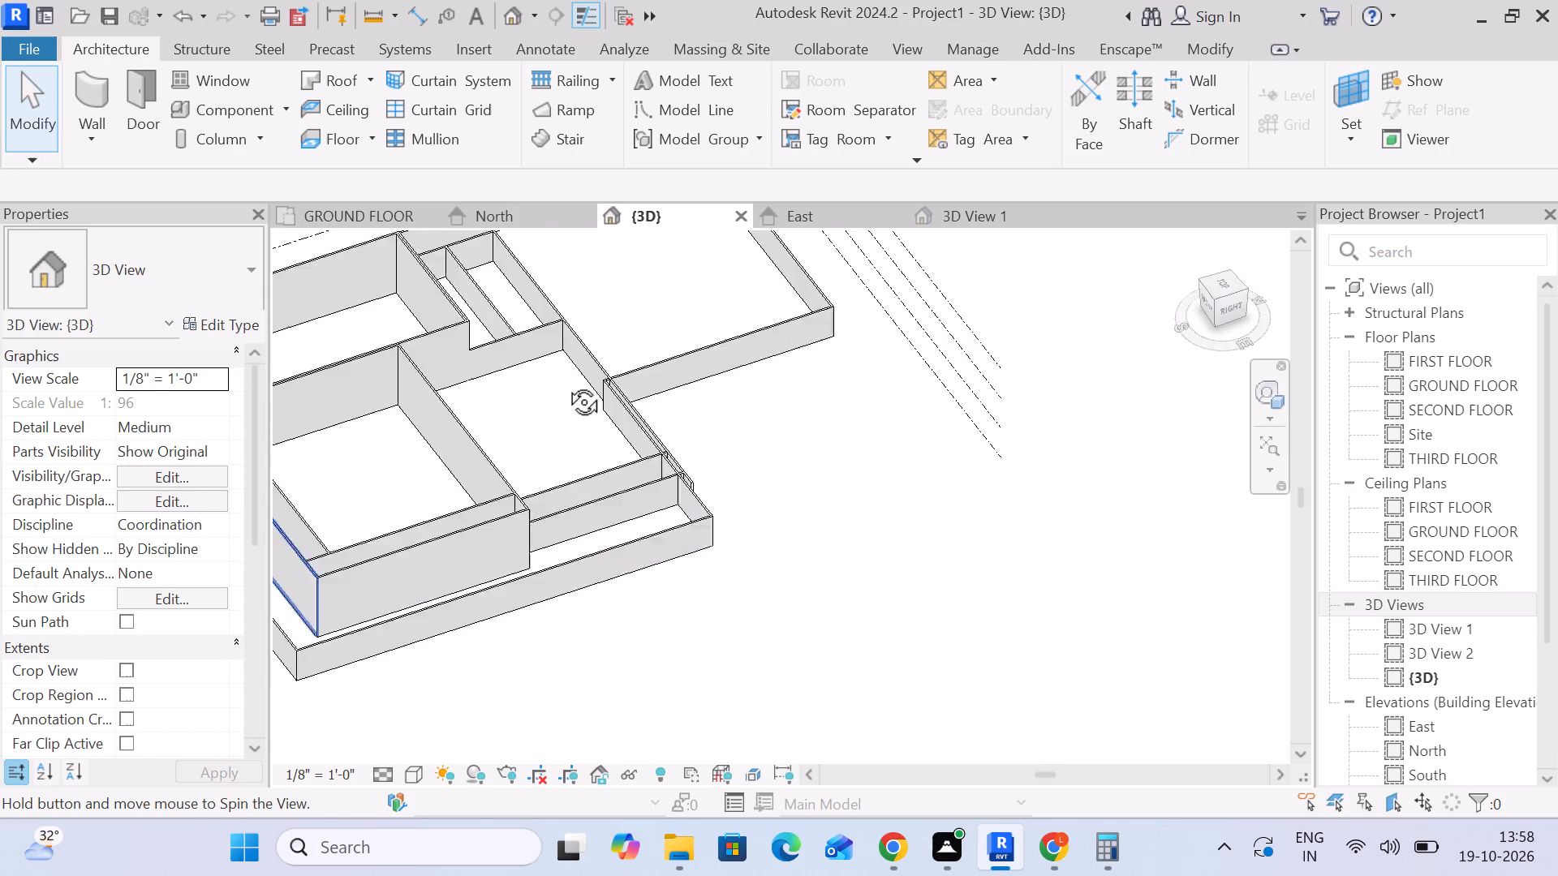
pyautogui.moveTo(566, 384); pyautogui.dragTo(909, 337, button='middle')
pyautogui.moveTo(554, 286); pyautogui.dragTo(956, 820, button='middle')
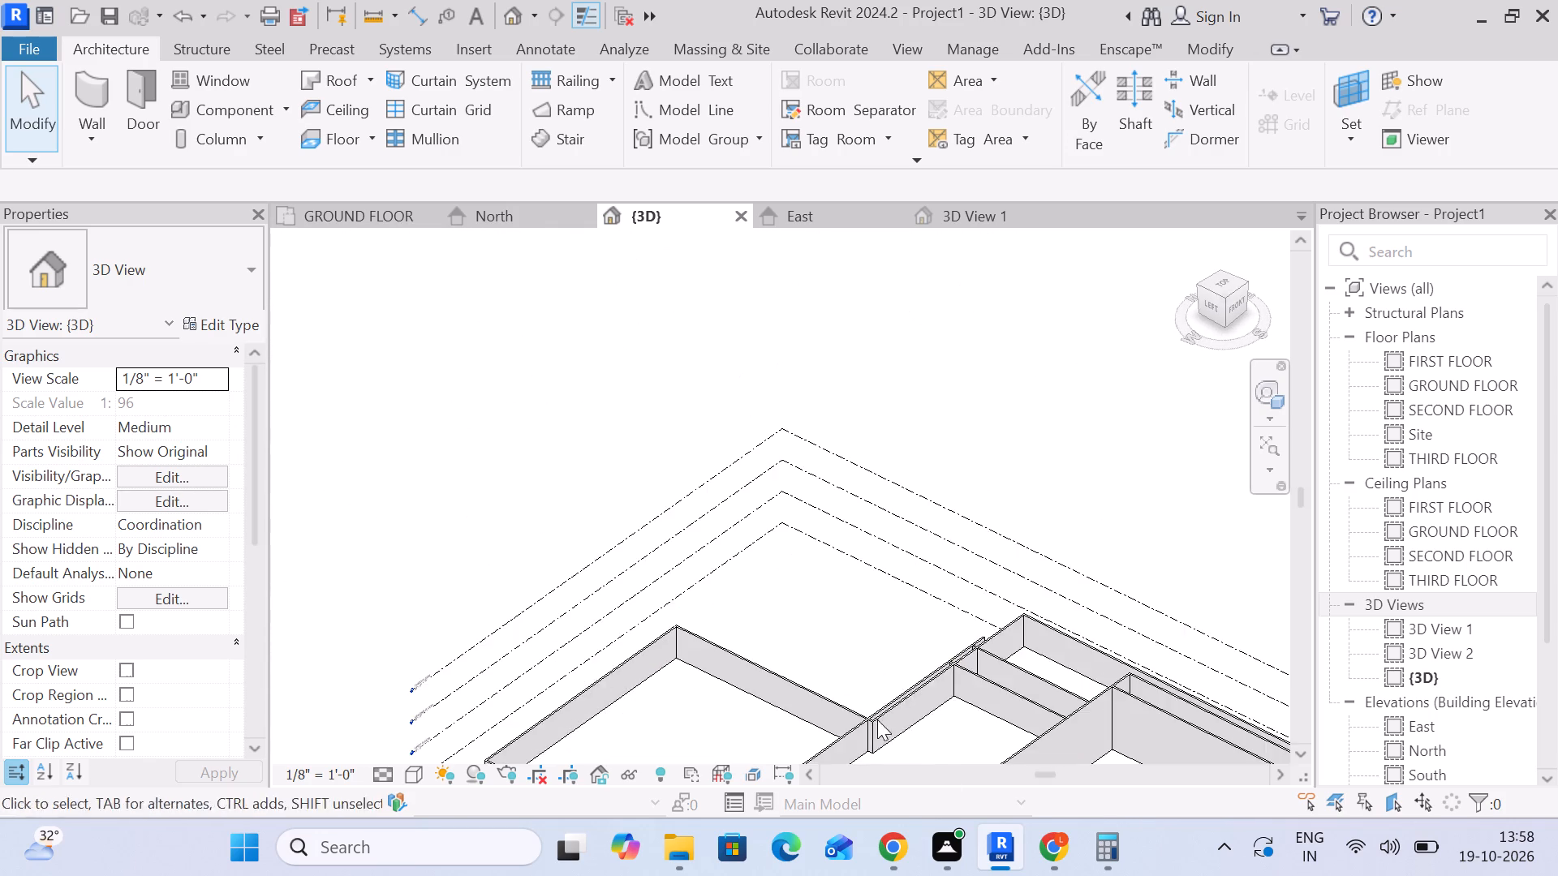
pyautogui.moveTo(833, 690); pyautogui.dragTo(799, 484, button='middle')
# Delete the 9" perimeter wall segment overlapping the building's north wall near the northeast corner.
pyautogui.scroll(5, 176, 642)
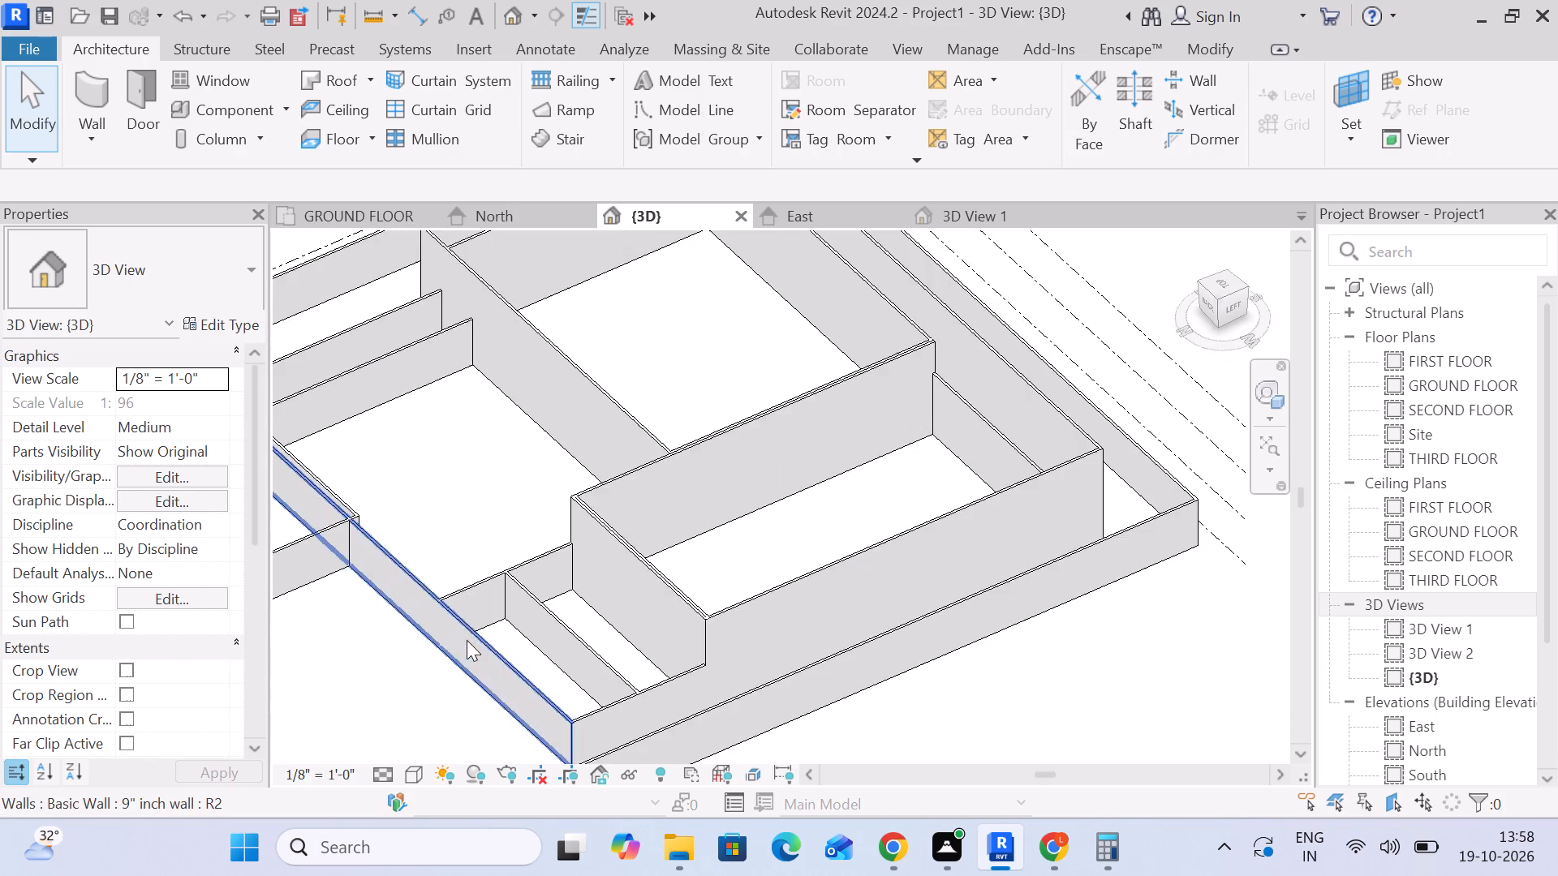
pyautogui.scroll(5, 467, 640)
pyautogui.moveTo(473, 579); pyautogui.dragTo(856, 684, button='middle')
pyautogui.scroll(1, 484, 593)
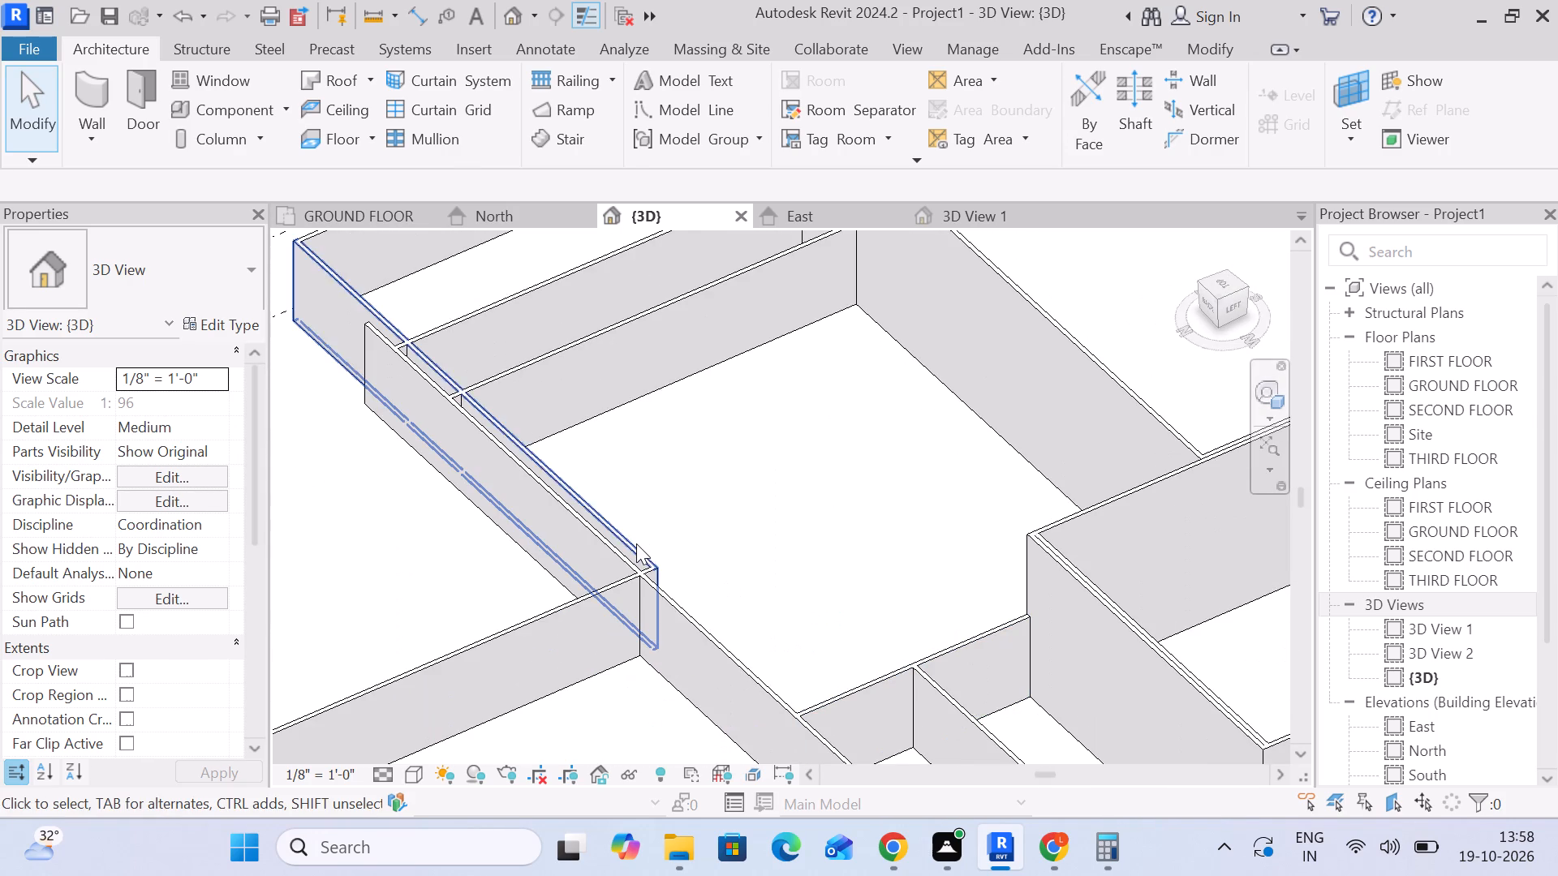
pyautogui.click(636, 543)
pyautogui.press('Delete')
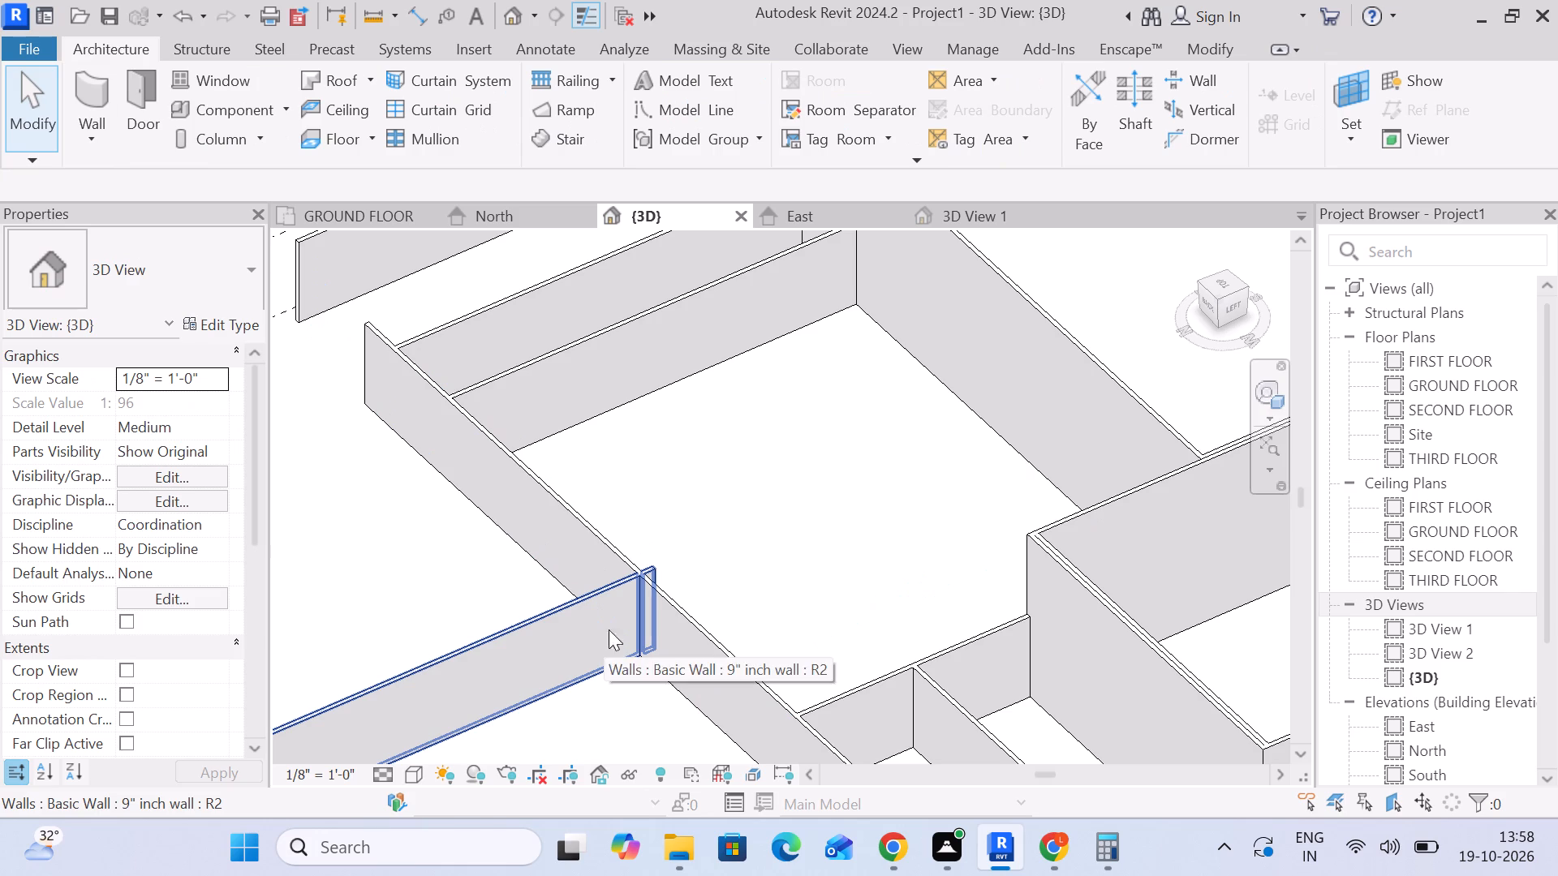
# Examine where the north yard's east wall crosses the building's north wall, and review the remaining walls around the building.
pyautogui.scroll(8, 640, 556)
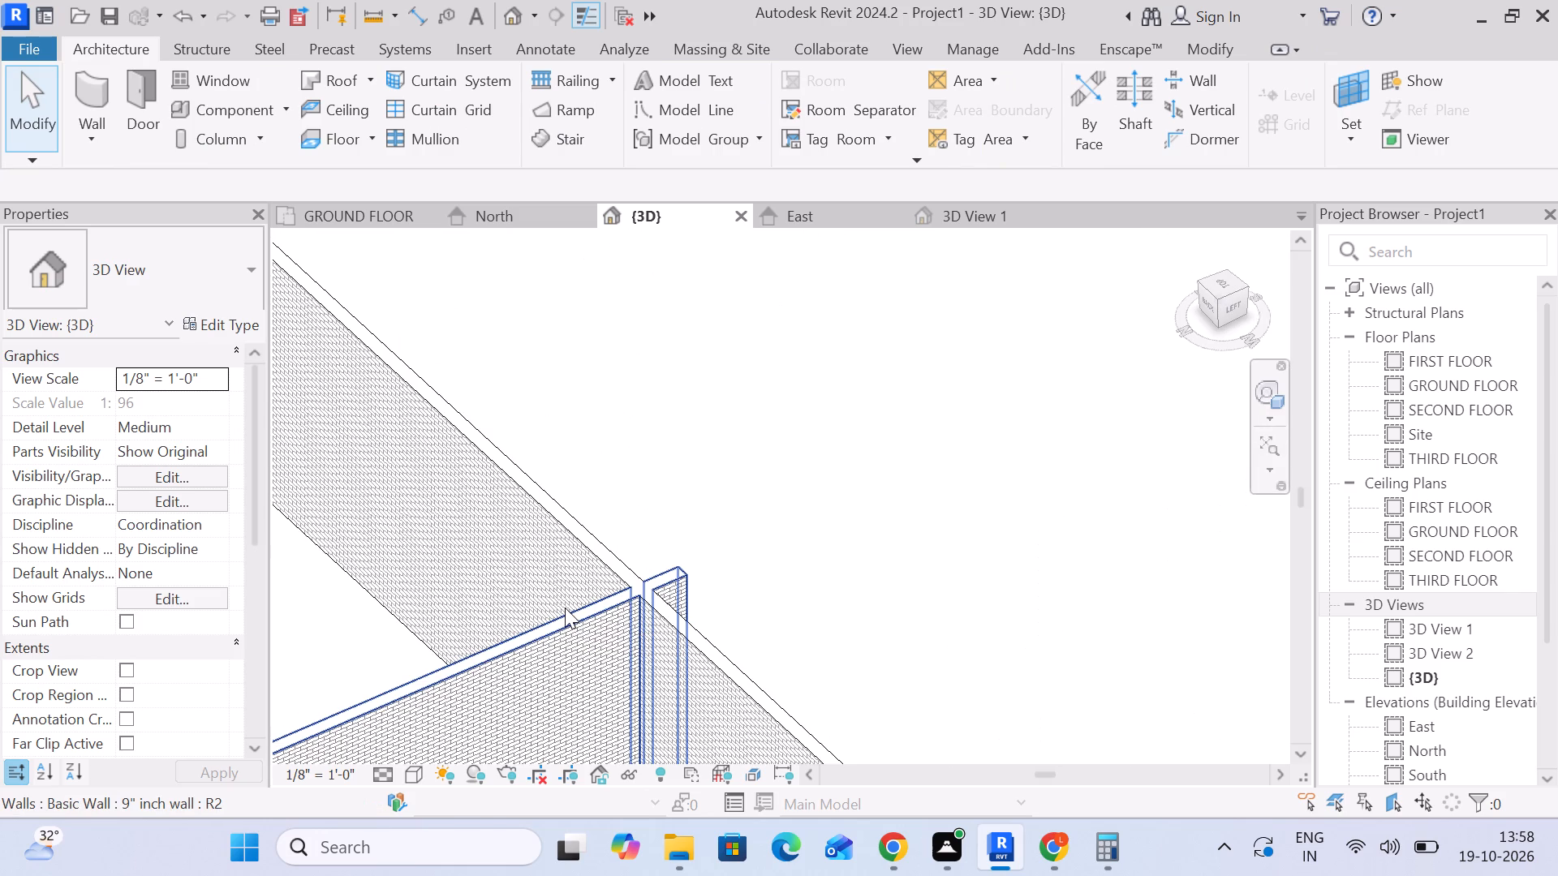
pyautogui.click(565, 608)
pyautogui.scroll(-14, 612, 610)
pyautogui.moveTo(699, 656); pyautogui.dragTo(570, 513, button='middle')
pyautogui.scroll(1, 699, 646)
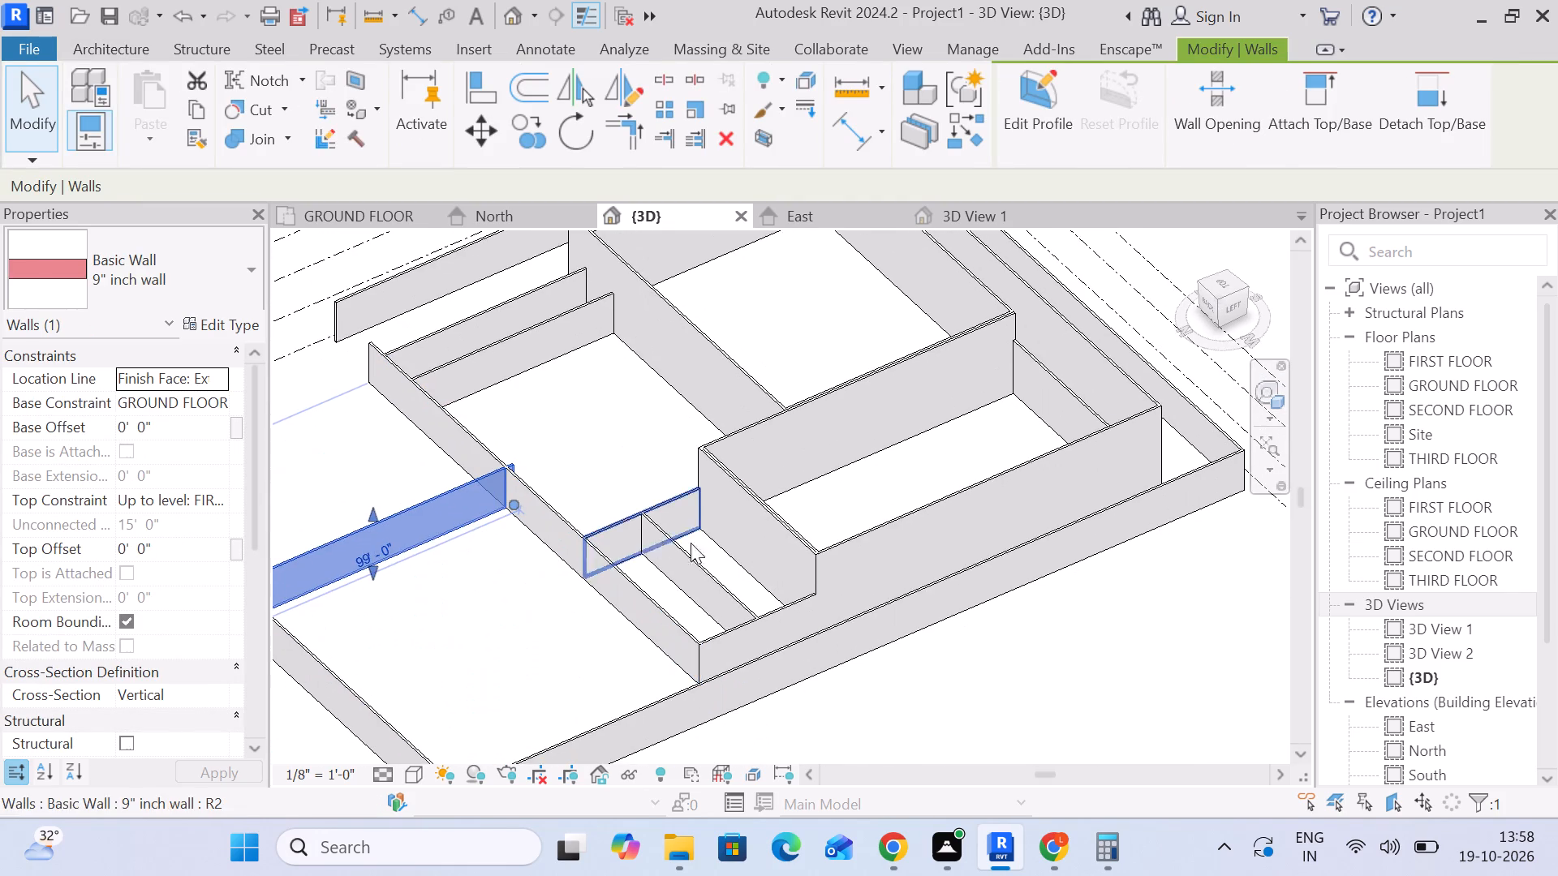
pyautogui.click(1100, 630)
pyautogui.scroll(-4, 1100, 625)
pyautogui.moveTo(1100, 621); pyautogui.dragTo(955, 536, button='middle')
pyautogui.scroll(1, 955, 536)
pyautogui.scroll(-2, 984, 535)
pyautogui.moveTo(1038, 563); pyautogui.dragTo(940, 576, button='middle')
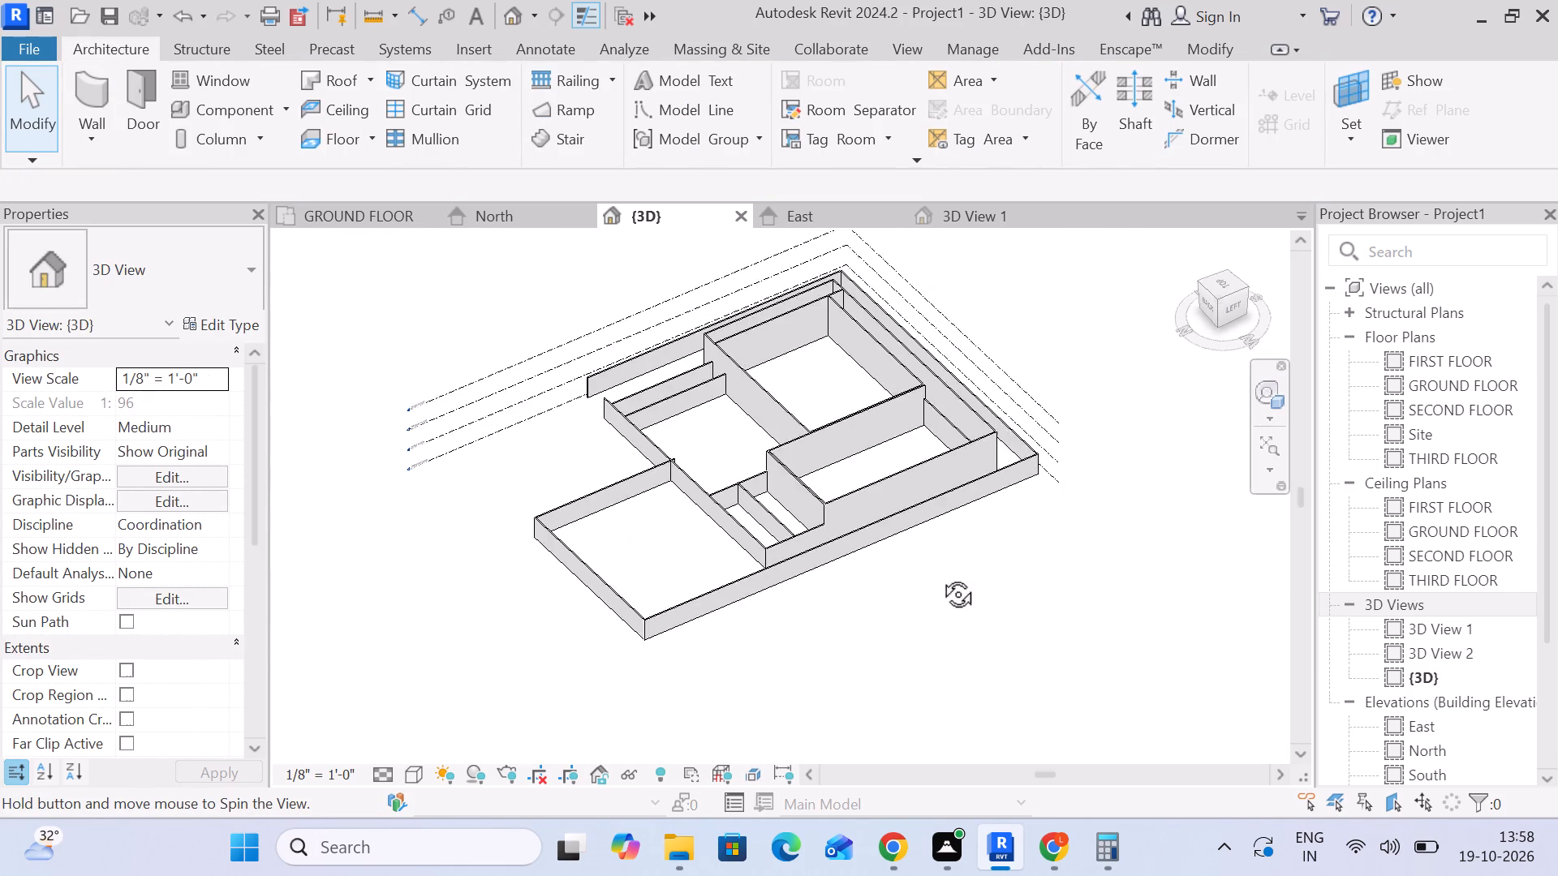
pyautogui.moveTo(940, 576); pyautogui.dragTo(609, 587, button='middle')
pyautogui.moveTo(952, 554); pyautogui.dragTo(723, 390, button='middle')
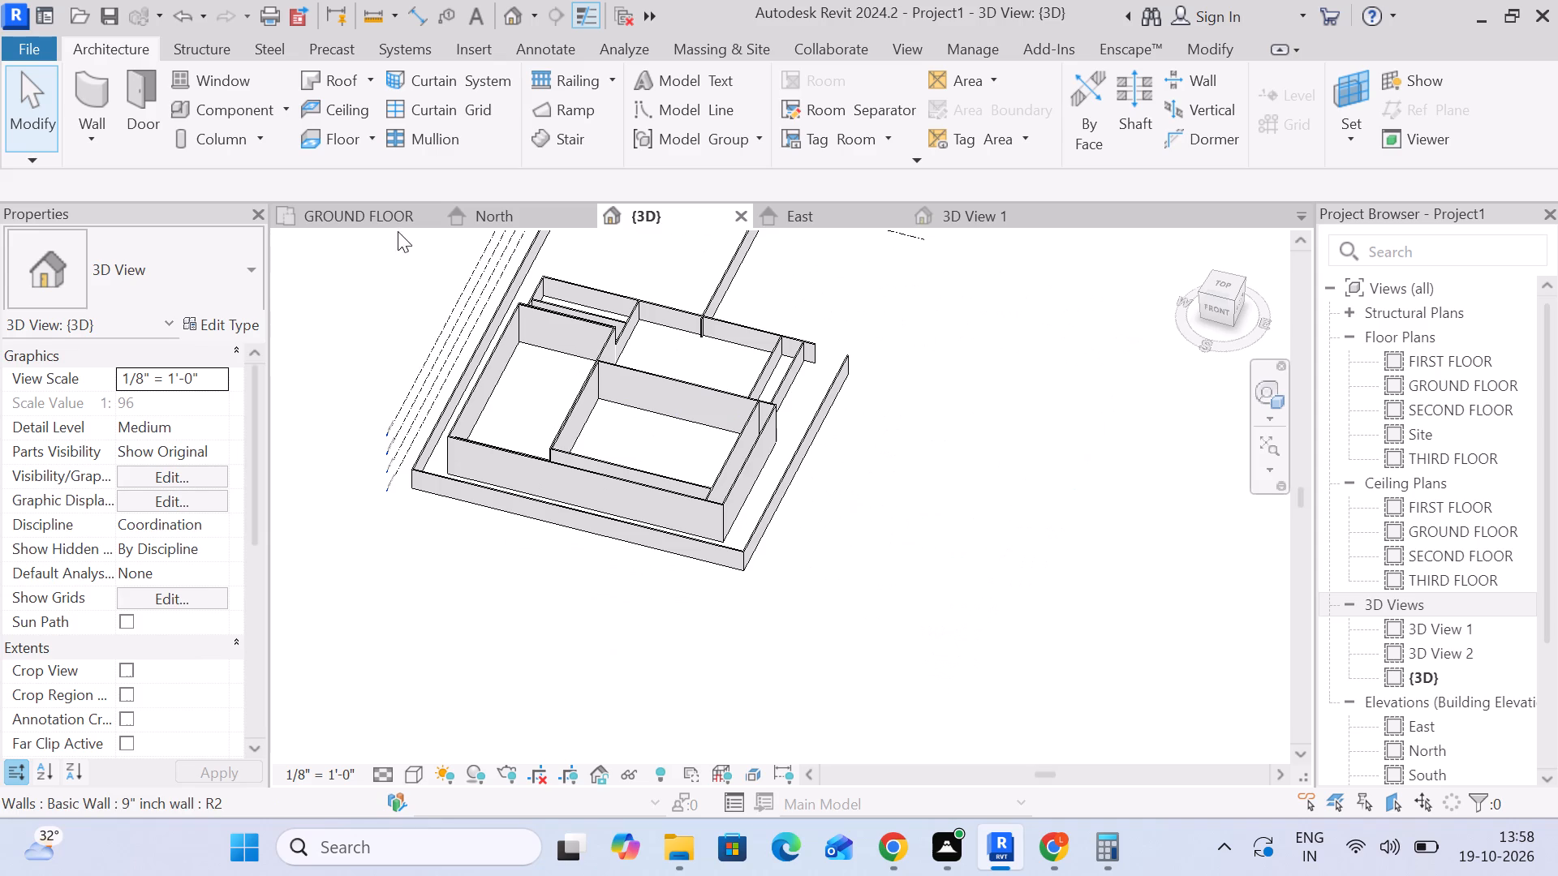
# In the GROUND FLOOR plan, start a new stair from GROUND FLOOR to FIRST FLOOR.
pyautogui.click(335, 207)
pyautogui.scroll(-4, 773, 508)
pyautogui.moveTo(786, 530); pyautogui.dragTo(605, 382, button='middle')
pyautogui.scroll(3, 680, 480)
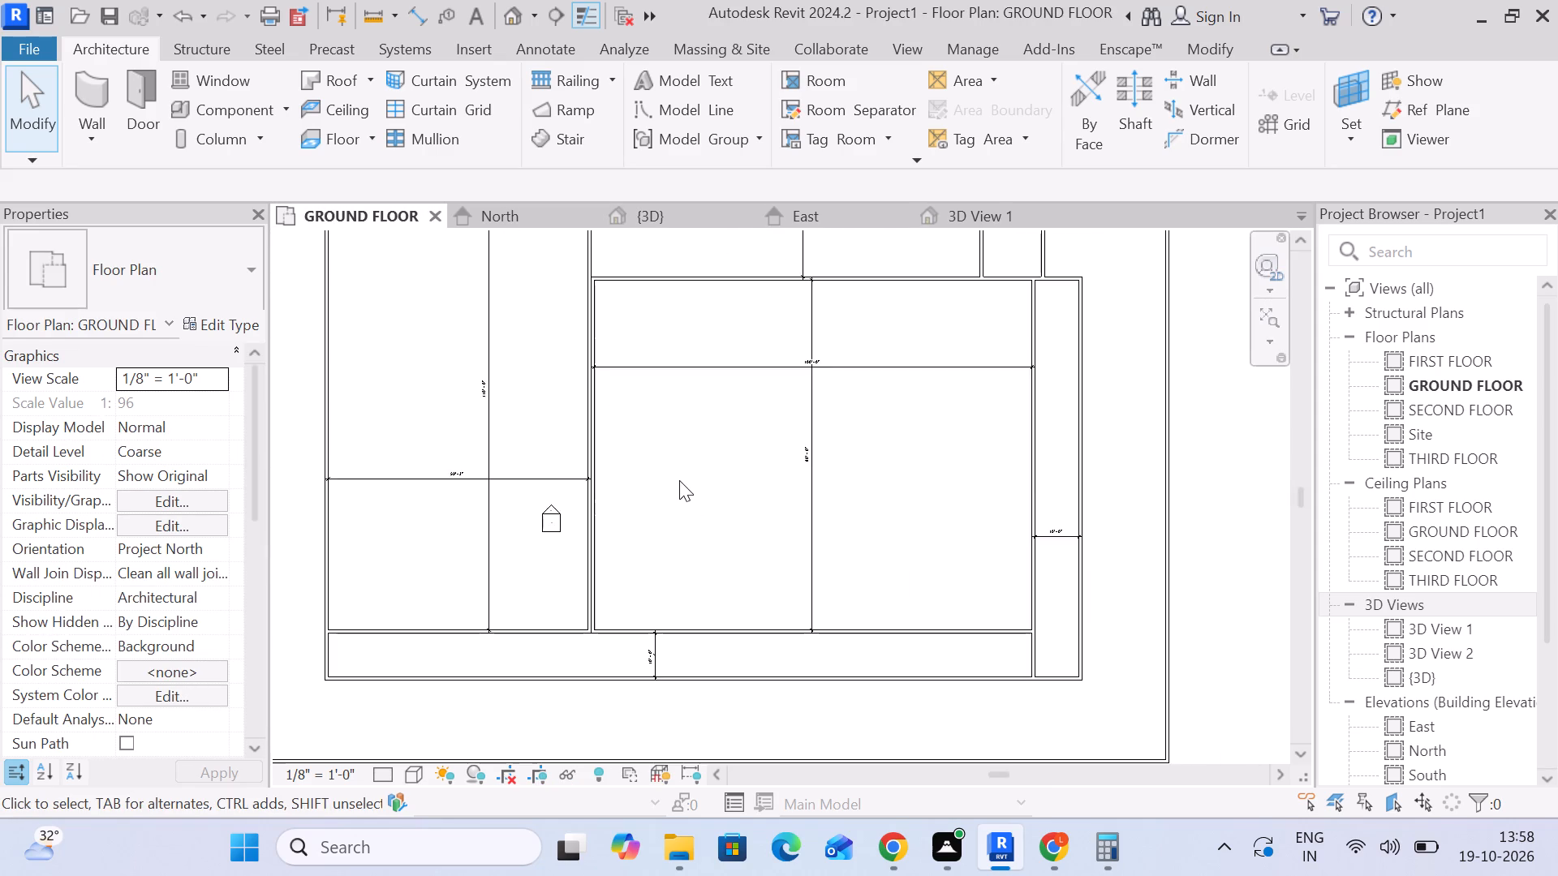
pyautogui.scroll(5, 679, 480)
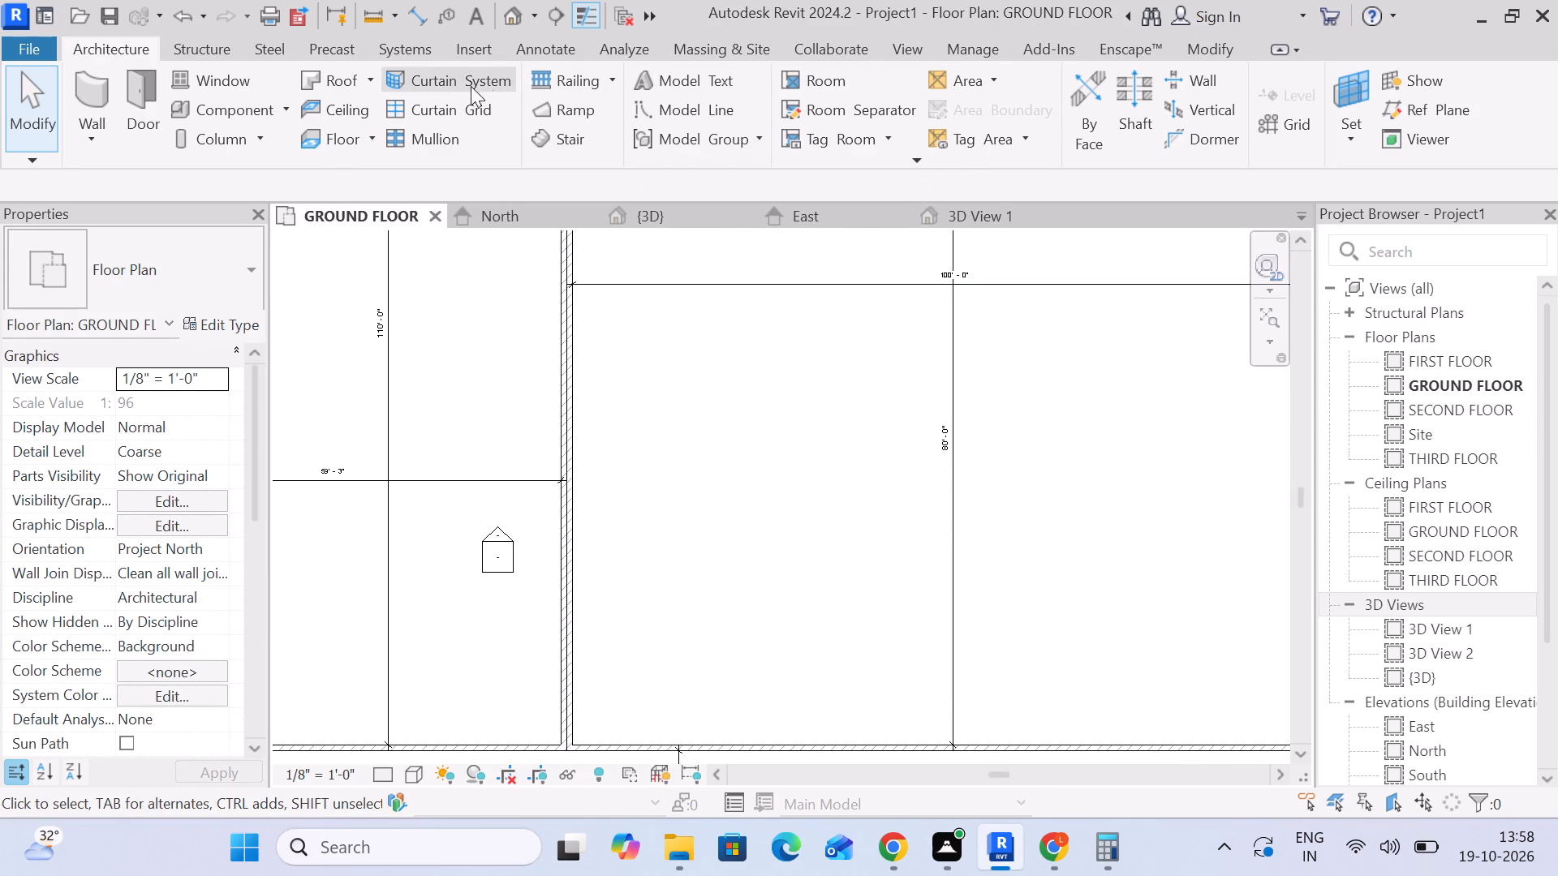
pyautogui.click(554, 138)
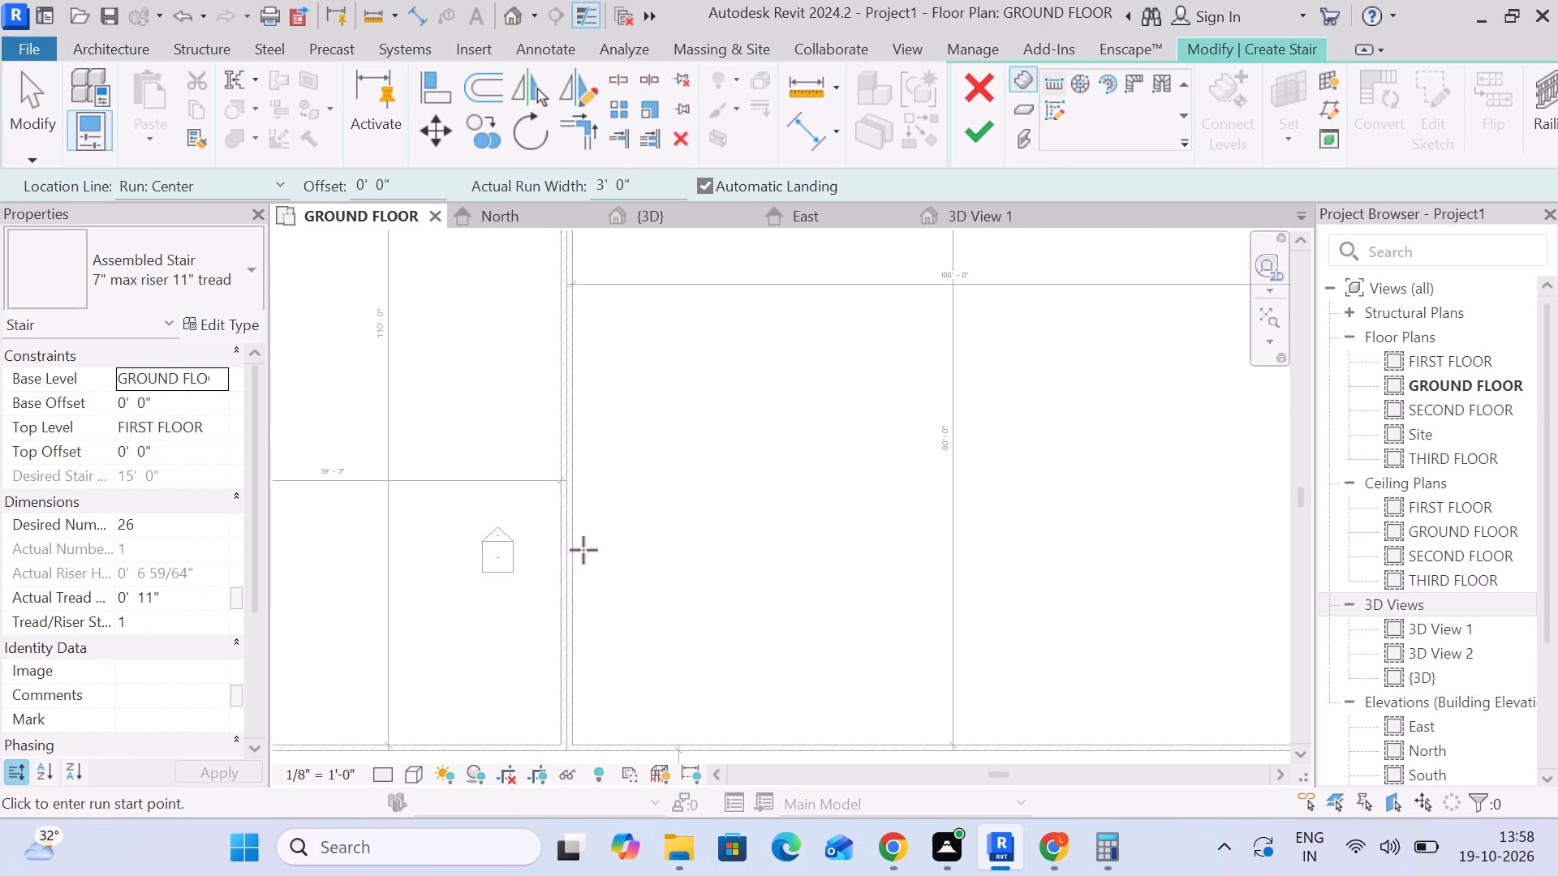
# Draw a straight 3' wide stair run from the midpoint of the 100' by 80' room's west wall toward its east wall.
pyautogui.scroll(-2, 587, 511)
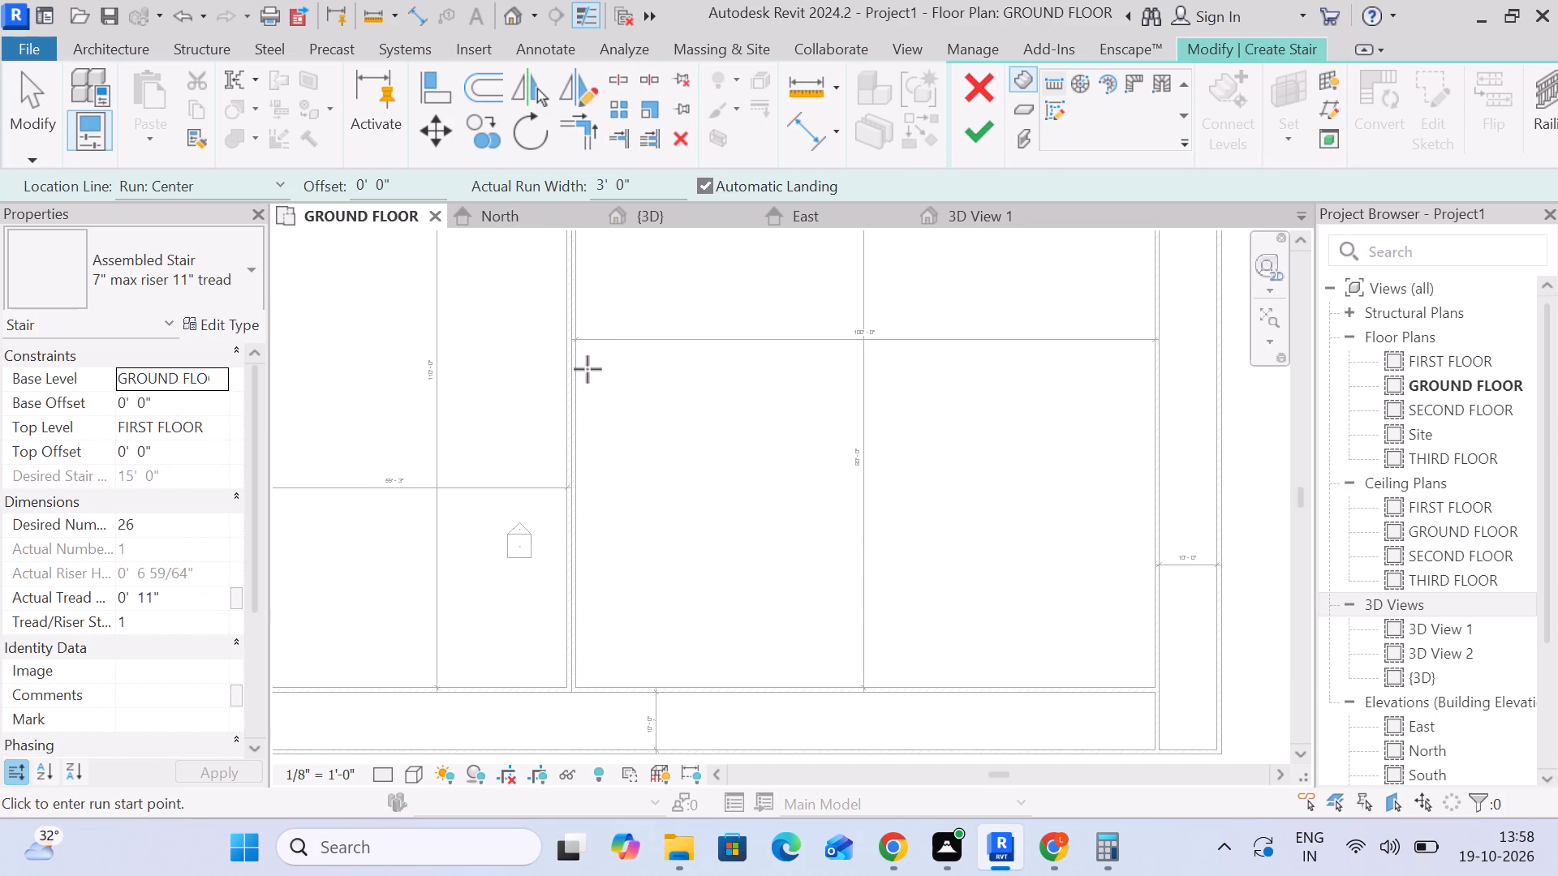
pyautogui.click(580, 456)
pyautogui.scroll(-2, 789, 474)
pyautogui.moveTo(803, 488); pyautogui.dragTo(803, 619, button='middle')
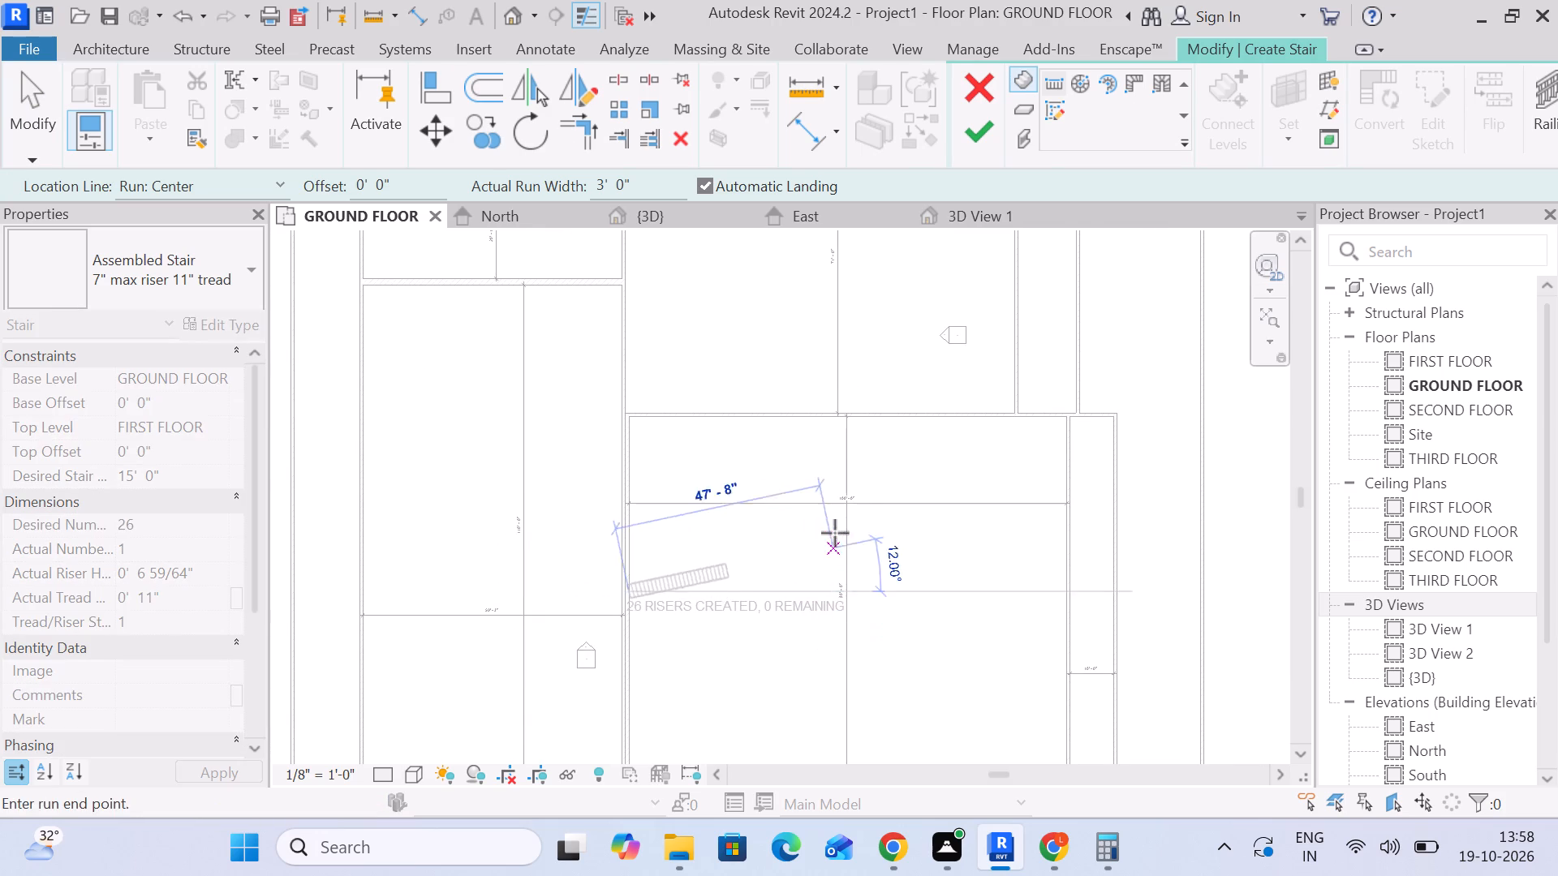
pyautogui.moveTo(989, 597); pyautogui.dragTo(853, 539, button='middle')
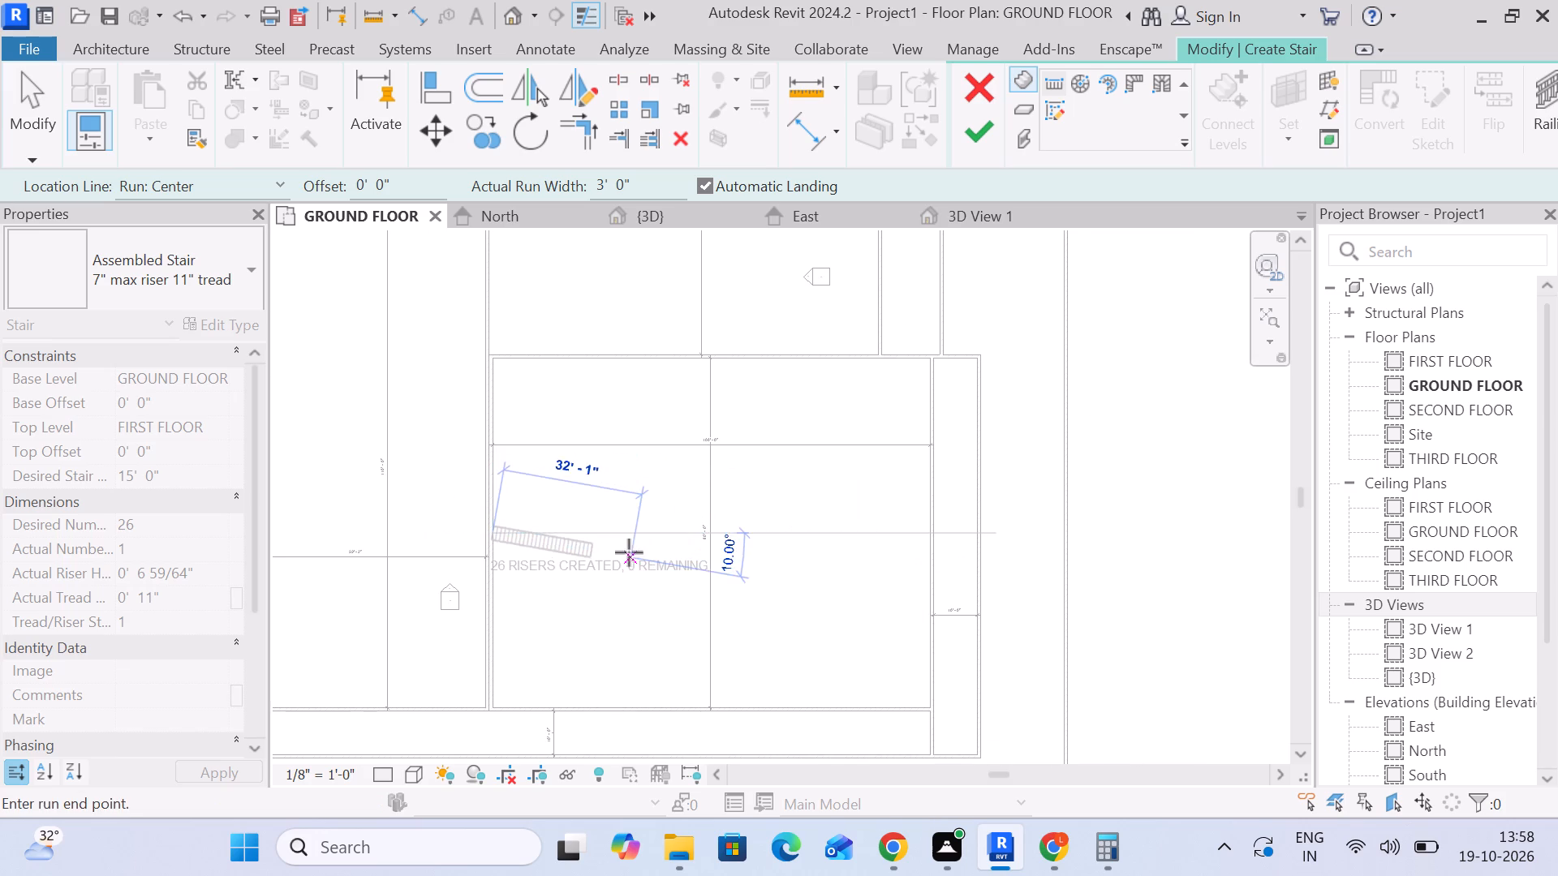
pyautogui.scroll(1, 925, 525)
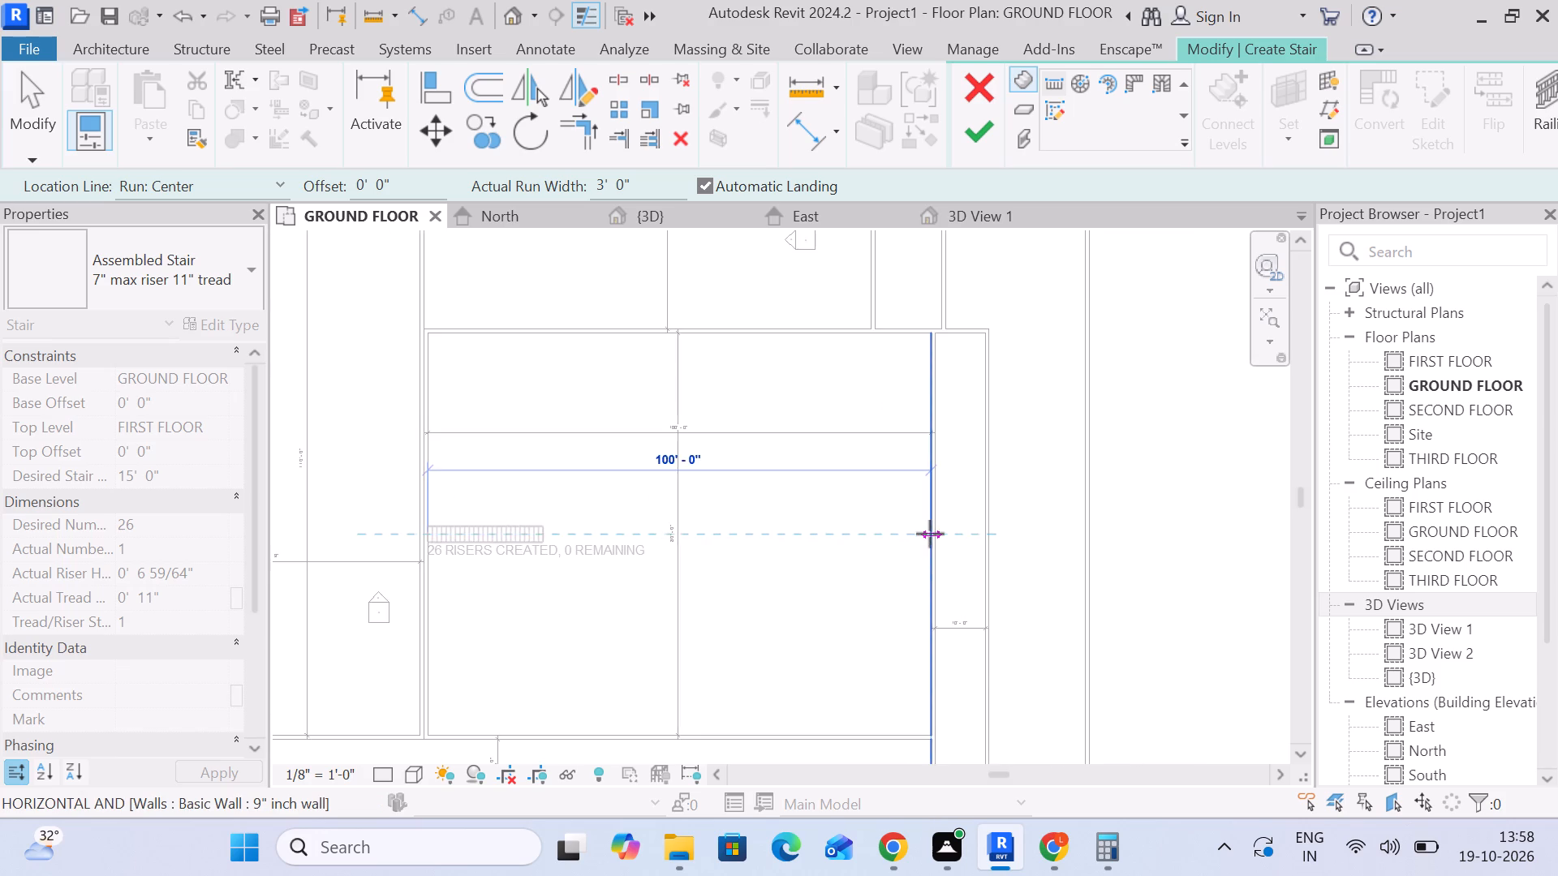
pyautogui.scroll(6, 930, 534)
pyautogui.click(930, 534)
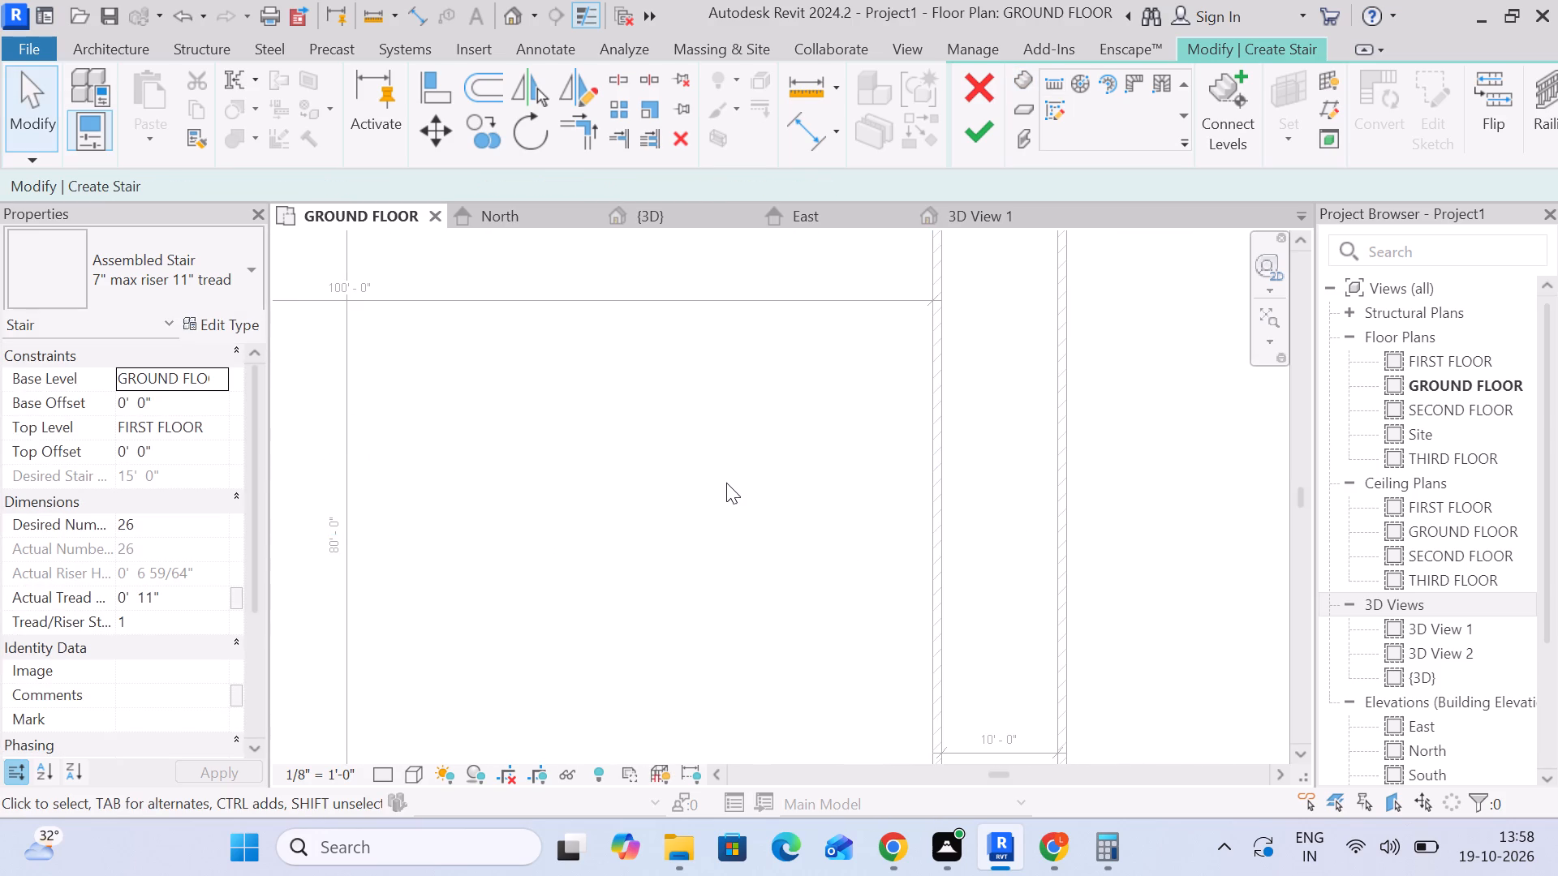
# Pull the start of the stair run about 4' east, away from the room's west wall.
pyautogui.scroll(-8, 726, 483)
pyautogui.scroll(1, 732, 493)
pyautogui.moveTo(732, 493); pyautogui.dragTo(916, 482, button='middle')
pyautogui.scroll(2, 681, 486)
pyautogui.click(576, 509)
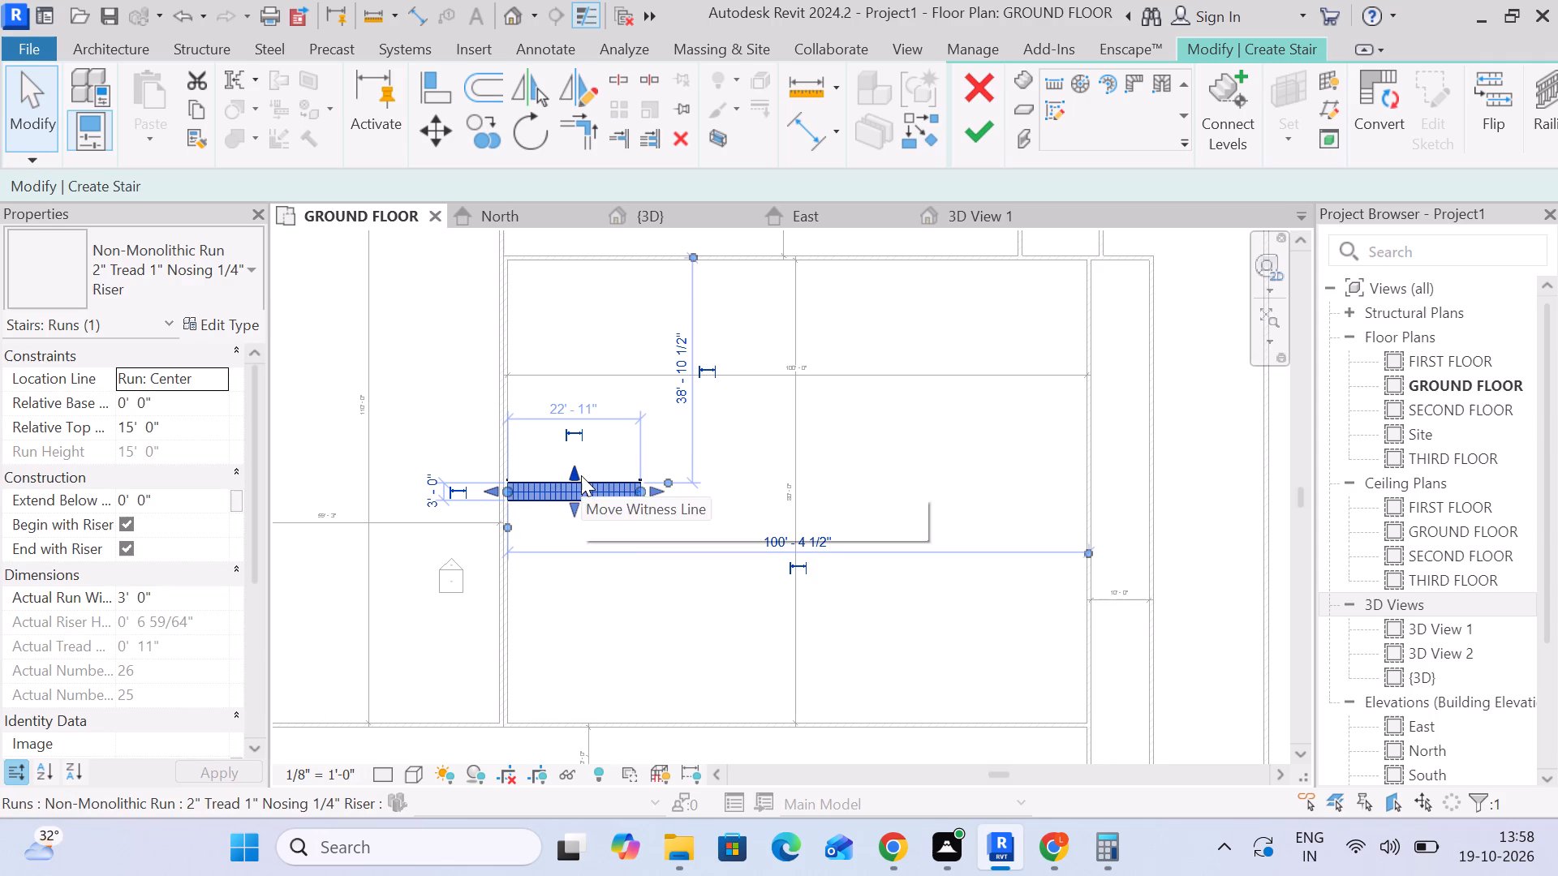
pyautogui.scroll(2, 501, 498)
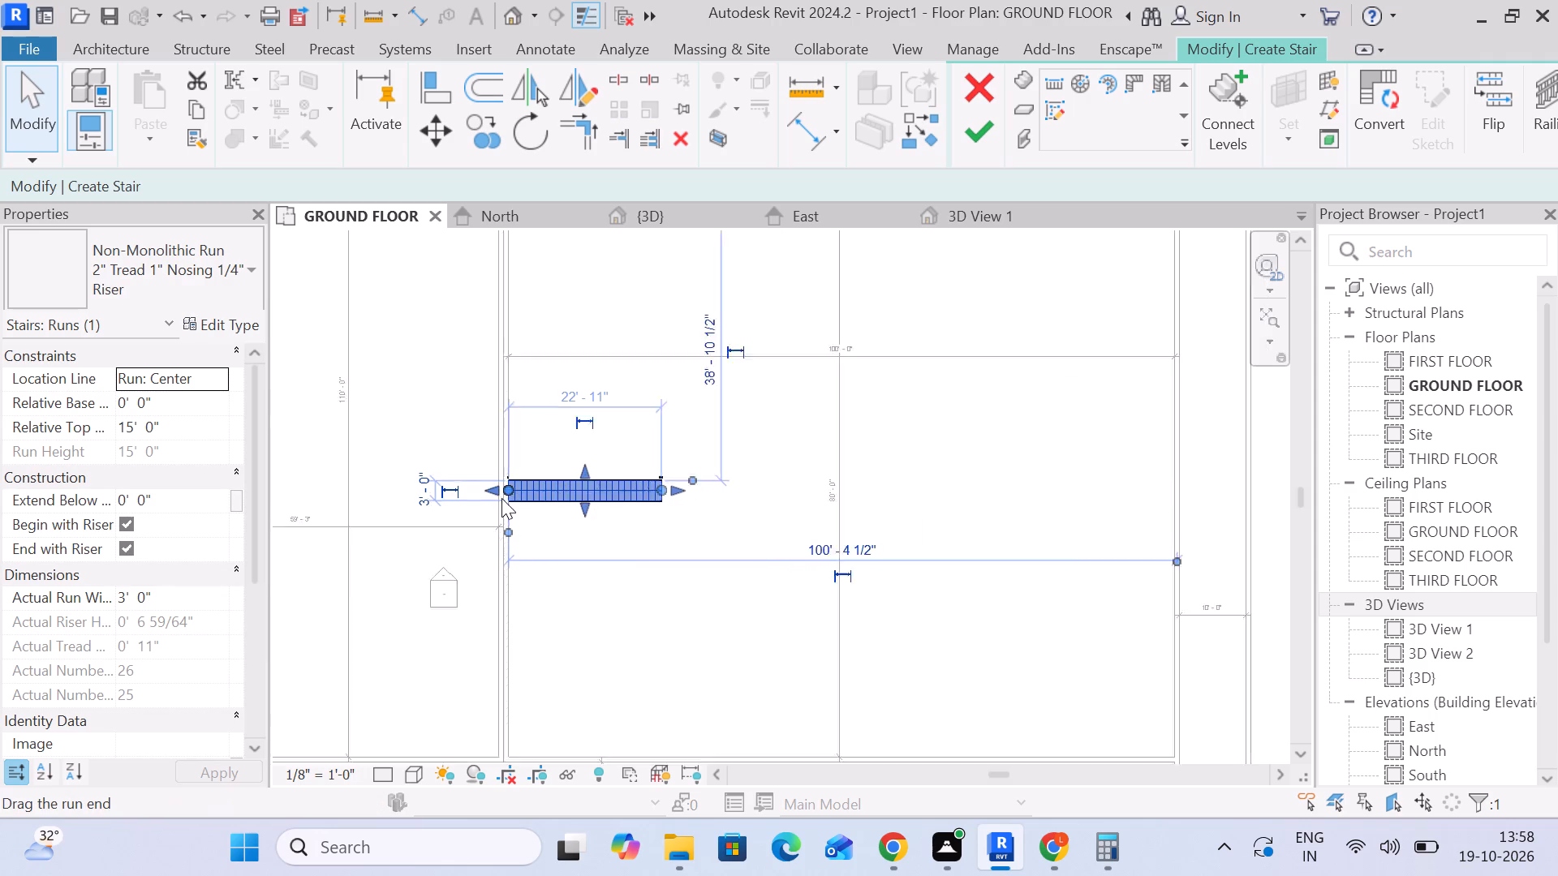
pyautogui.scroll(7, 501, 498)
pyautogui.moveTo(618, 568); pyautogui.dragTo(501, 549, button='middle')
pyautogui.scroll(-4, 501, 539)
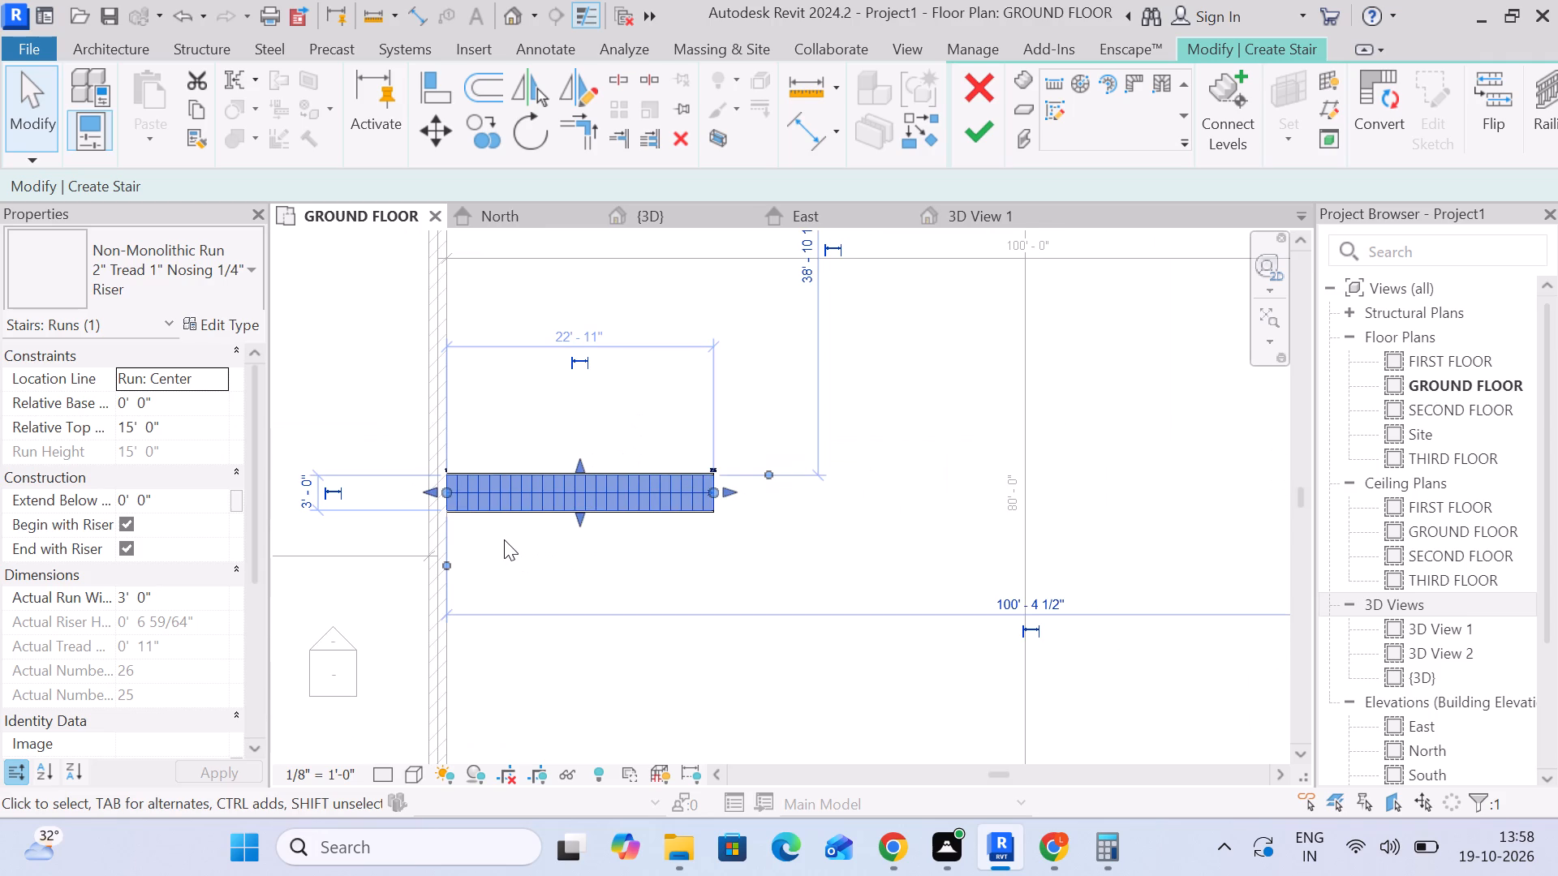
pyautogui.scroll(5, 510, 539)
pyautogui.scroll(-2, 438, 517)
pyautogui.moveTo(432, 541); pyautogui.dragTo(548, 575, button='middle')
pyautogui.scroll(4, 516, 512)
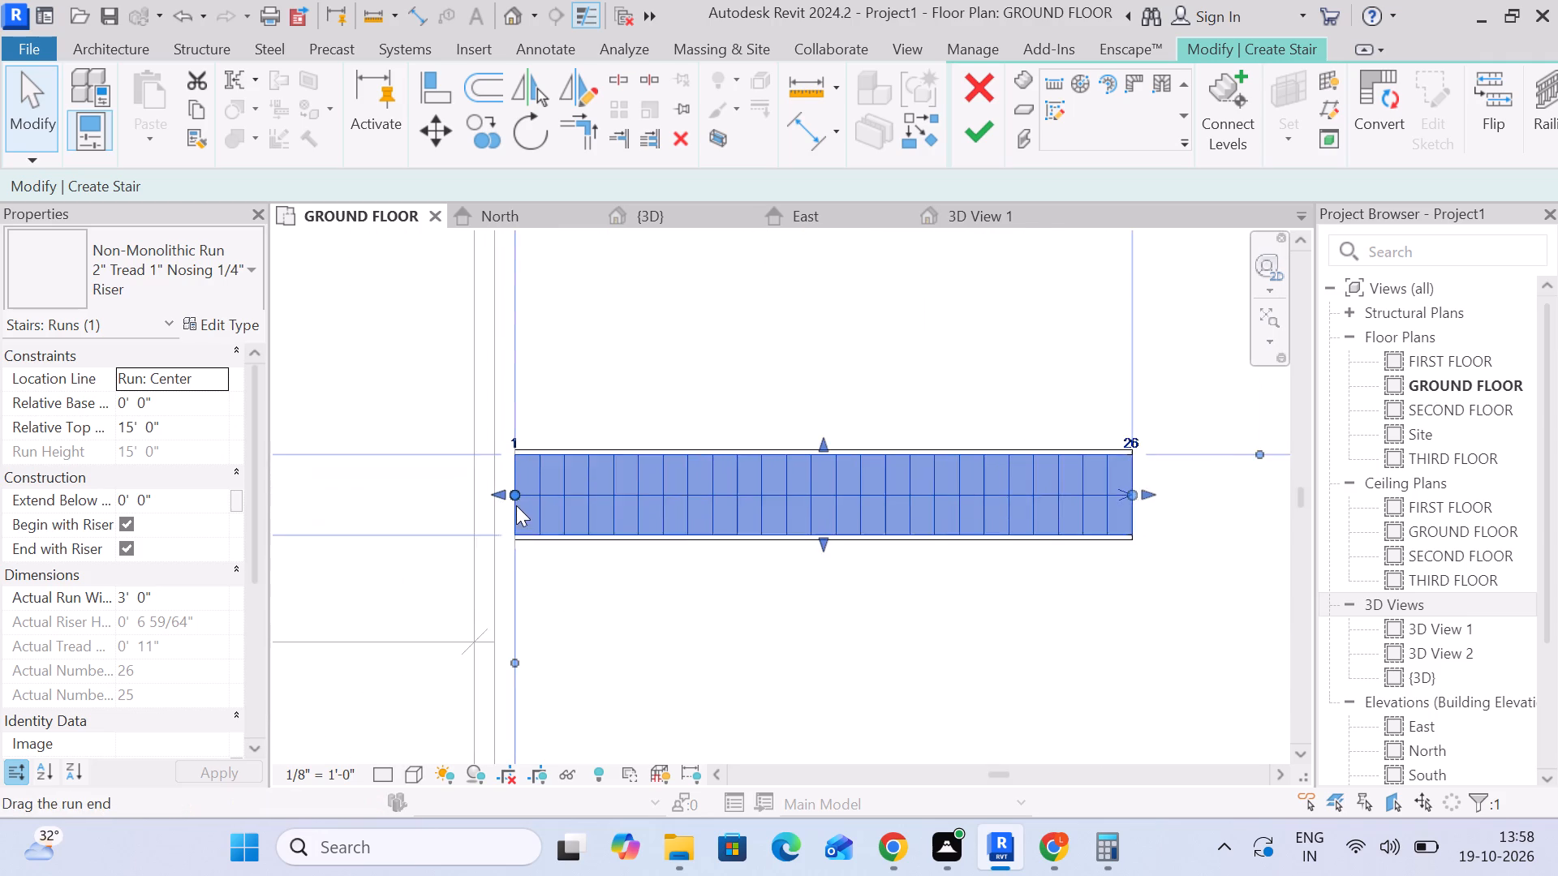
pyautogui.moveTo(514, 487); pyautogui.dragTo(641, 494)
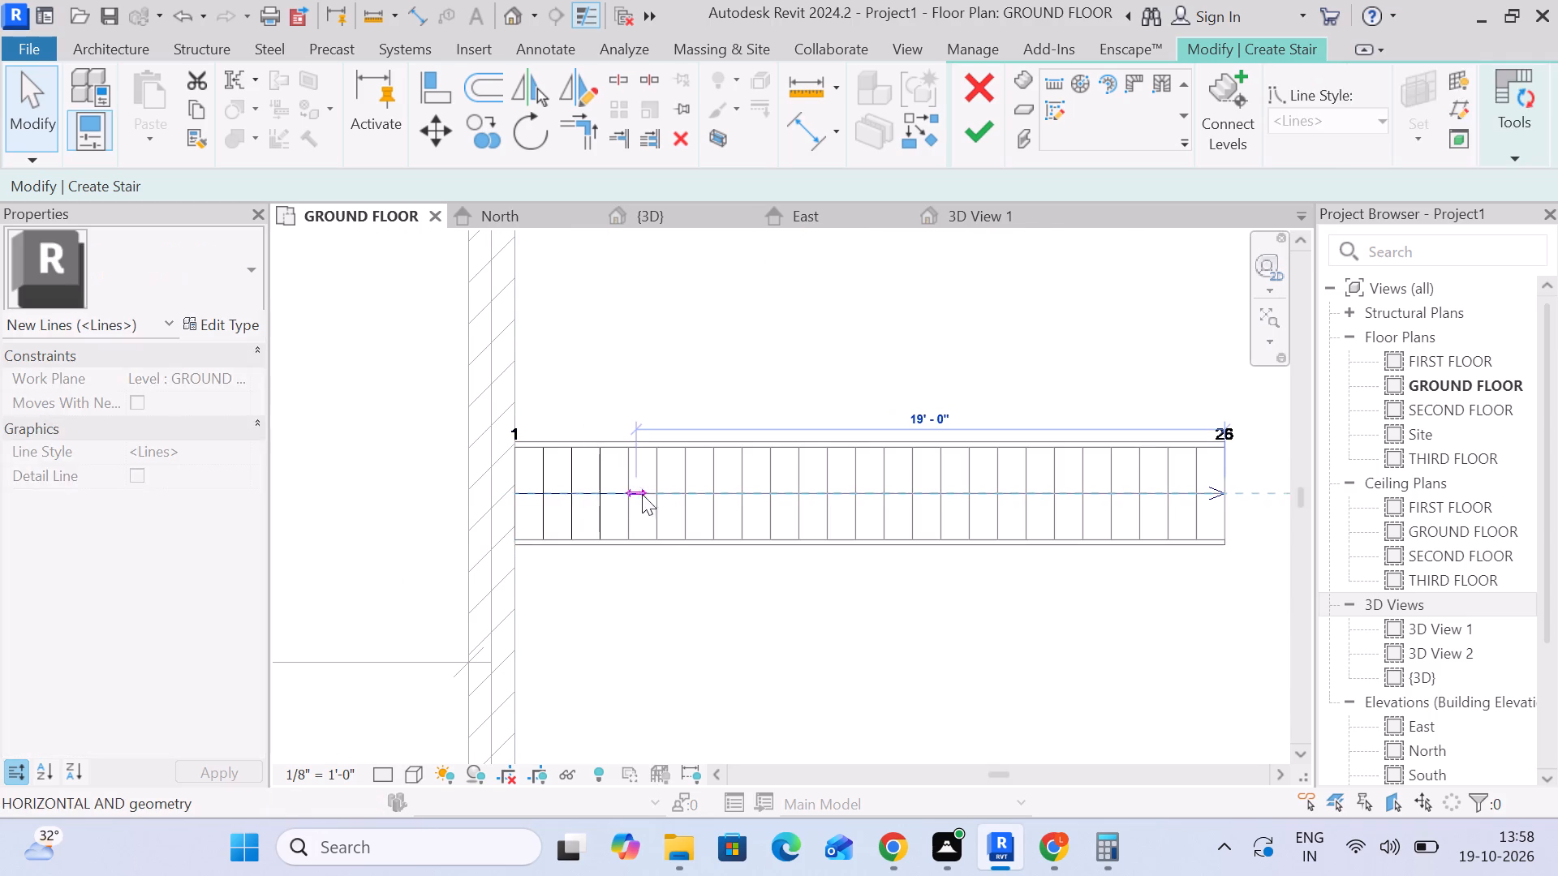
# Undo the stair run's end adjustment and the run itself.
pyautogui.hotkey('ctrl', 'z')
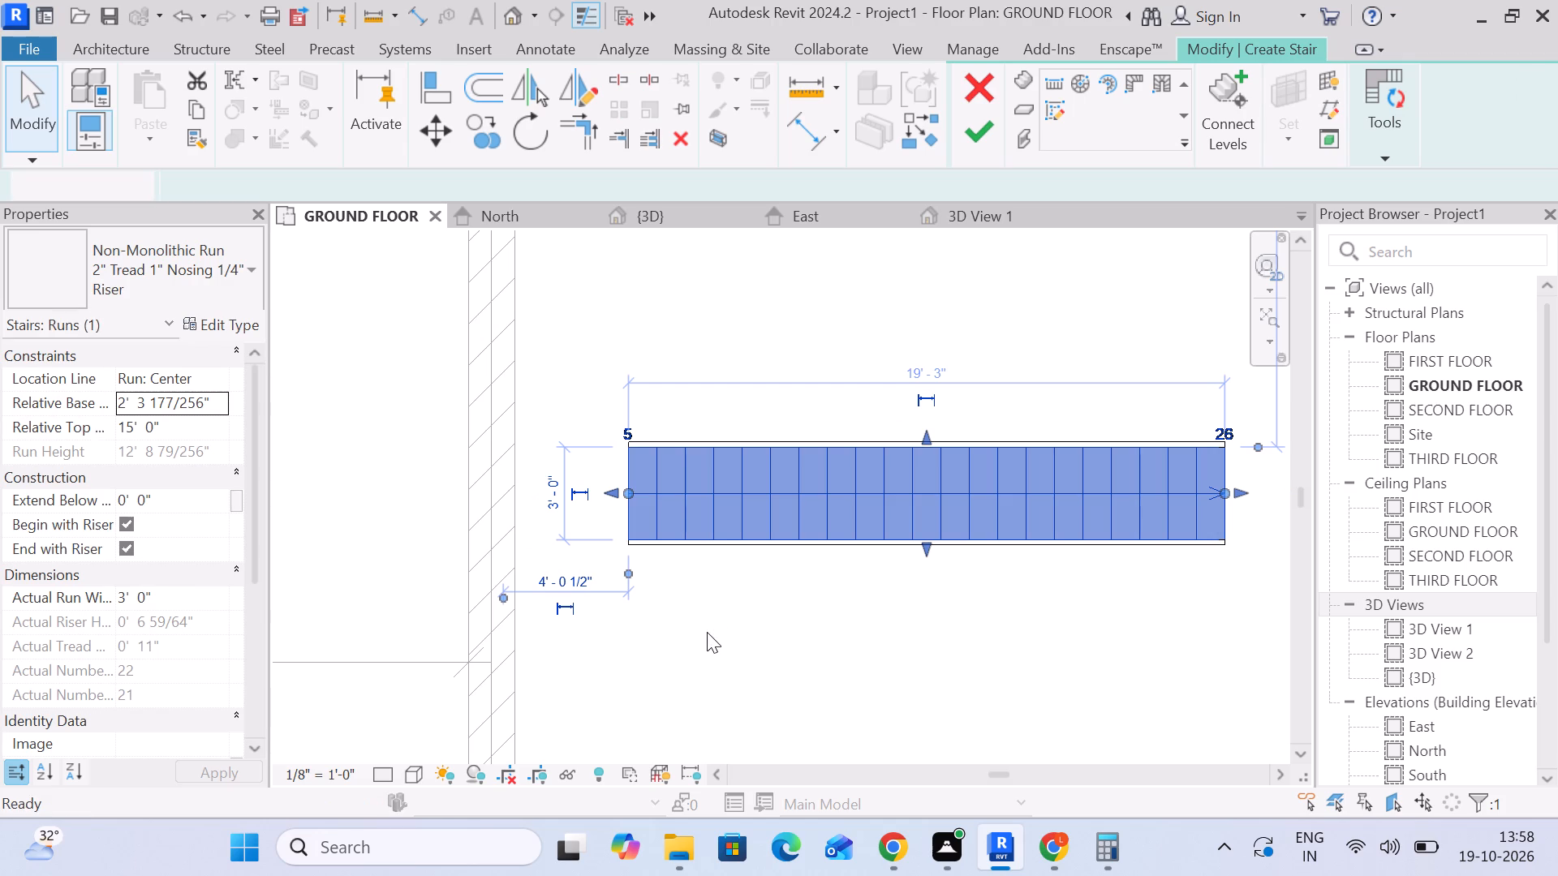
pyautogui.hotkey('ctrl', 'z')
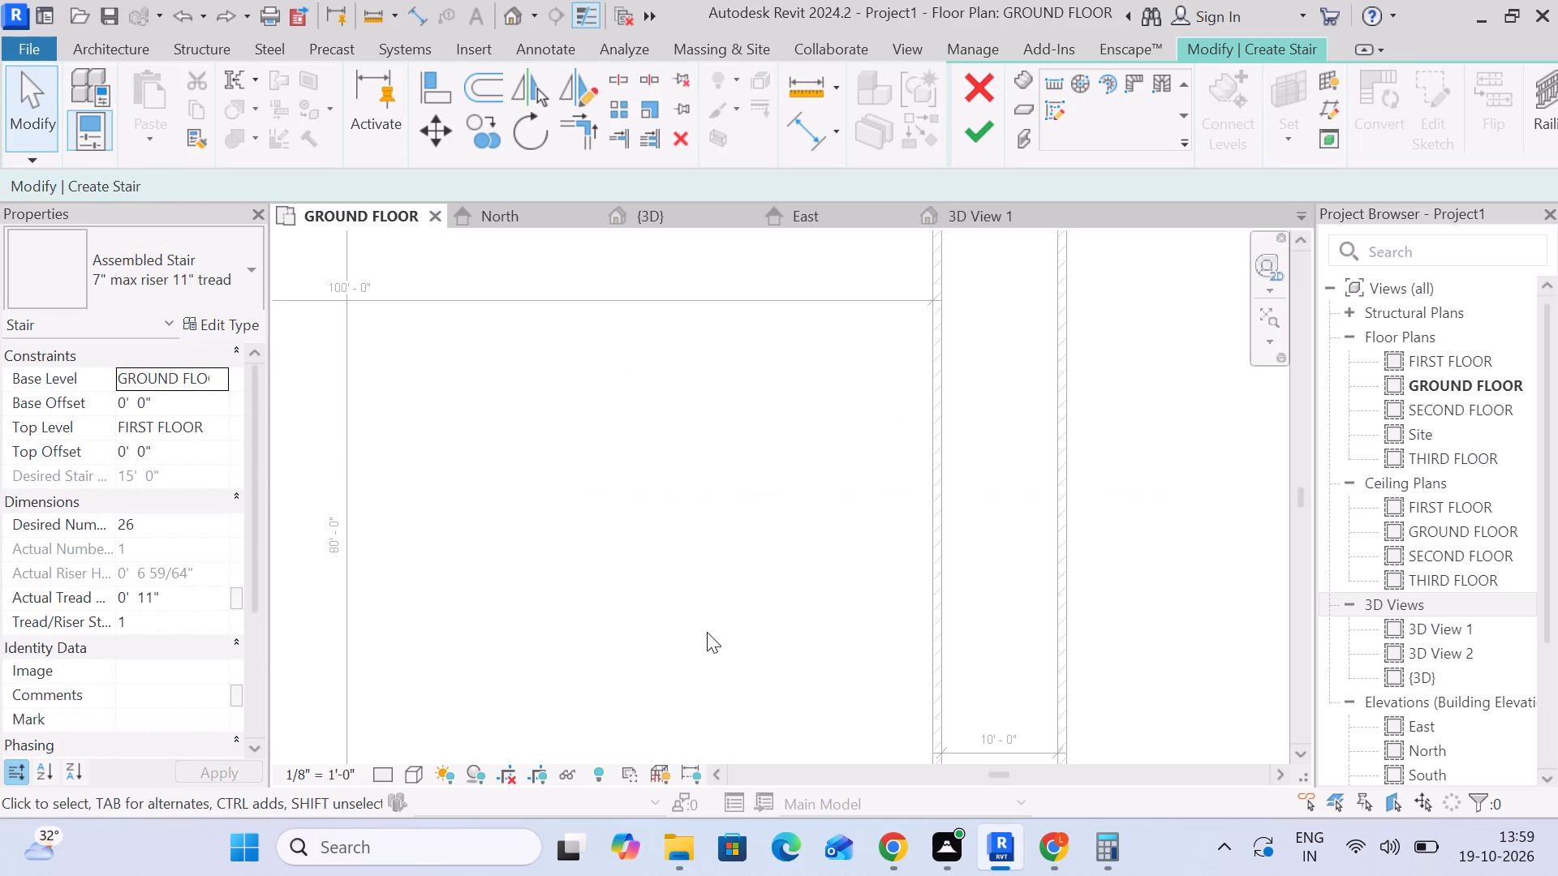
# Place a short horizontal reference plane running east from the large room's west wall, about 34'-9" north of its south wall.
pyautogui.scroll(-3, 671, 625)
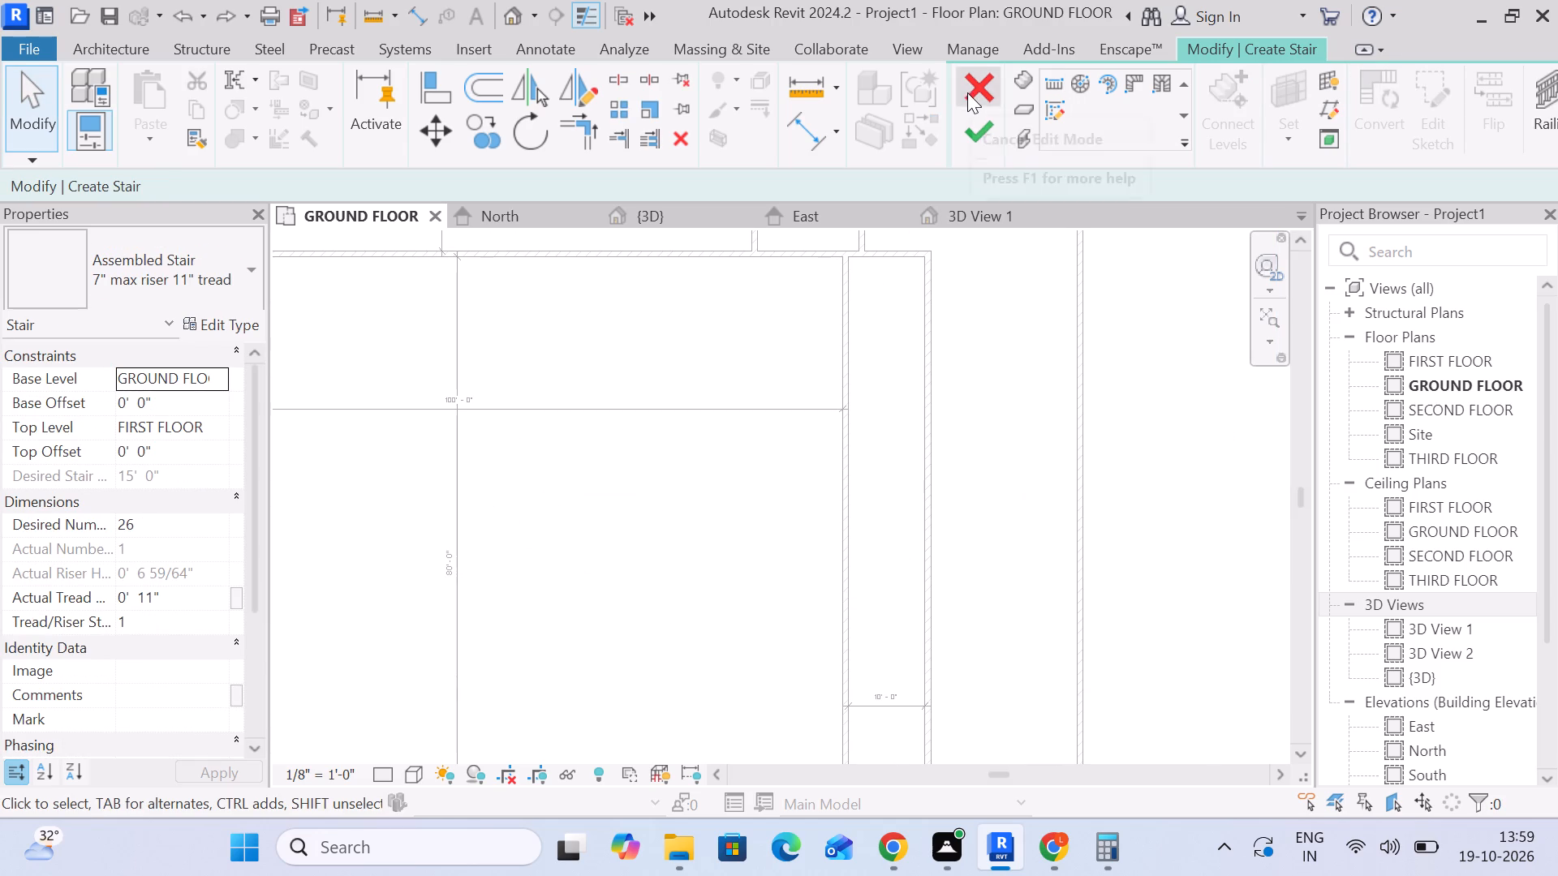
pyautogui.moveTo(1334, 106); pyautogui.dragTo(1333, 114)
pyautogui.moveTo(472, 523); pyautogui.dragTo(601, 451, button='middle')
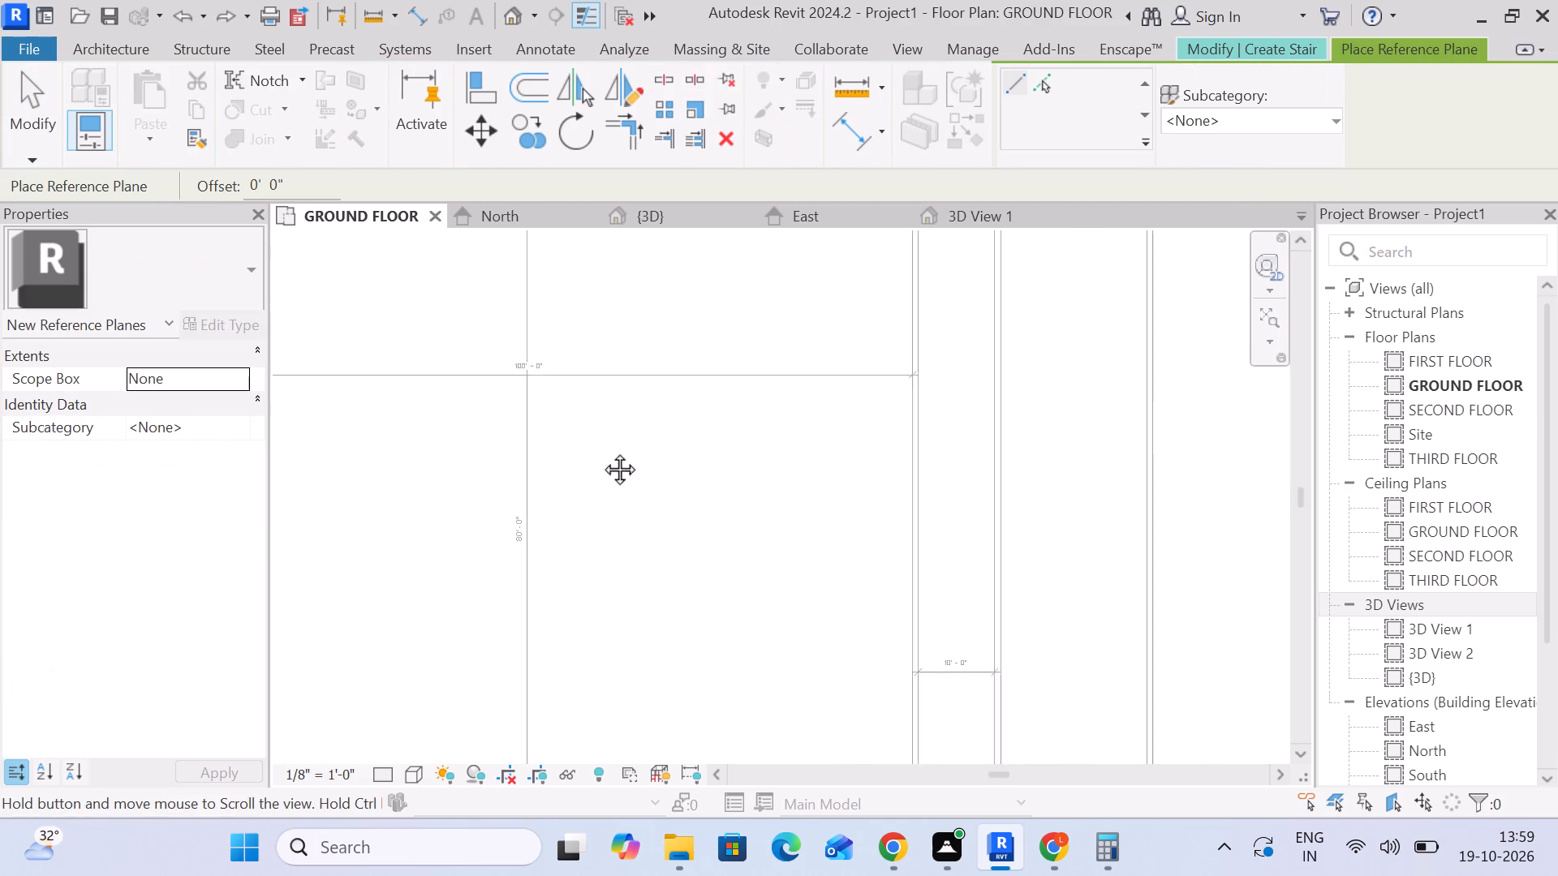
pyautogui.moveTo(601, 451); pyautogui.dragTo(669, 429, button='middle')
pyautogui.moveTo(502, 522); pyautogui.dragTo(985, 433, button='middle')
pyautogui.scroll(4, 733, 446)
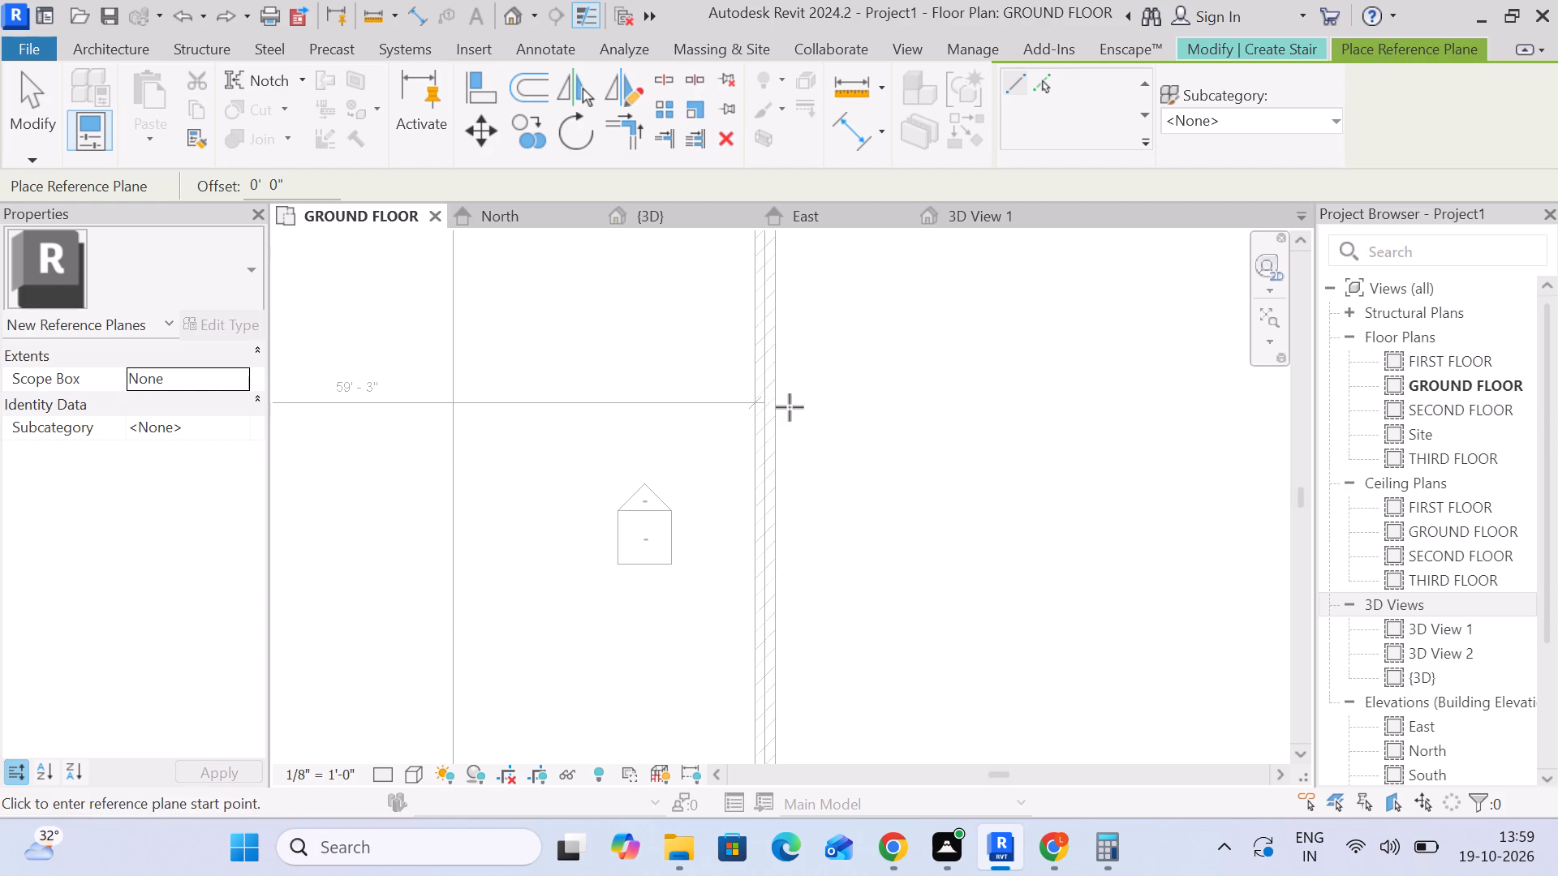
pyautogui.click(777, 405)
pyautogui.moveTo(977, 403); pyautogui.dragTo(645, 492, button='middle')
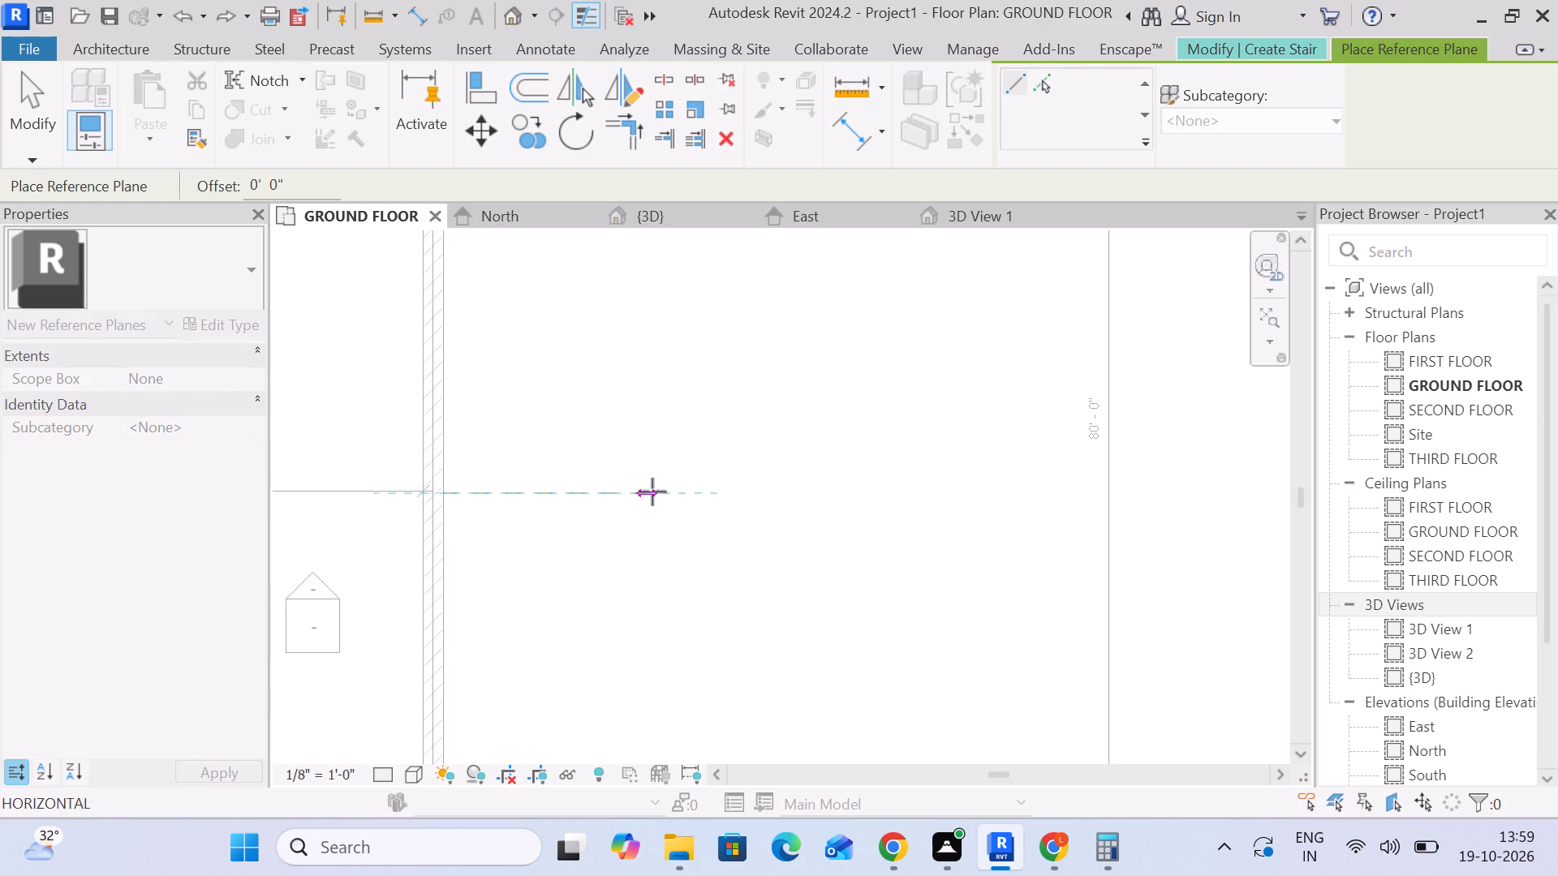
pyautogui.scroll(-4, 652, 492)
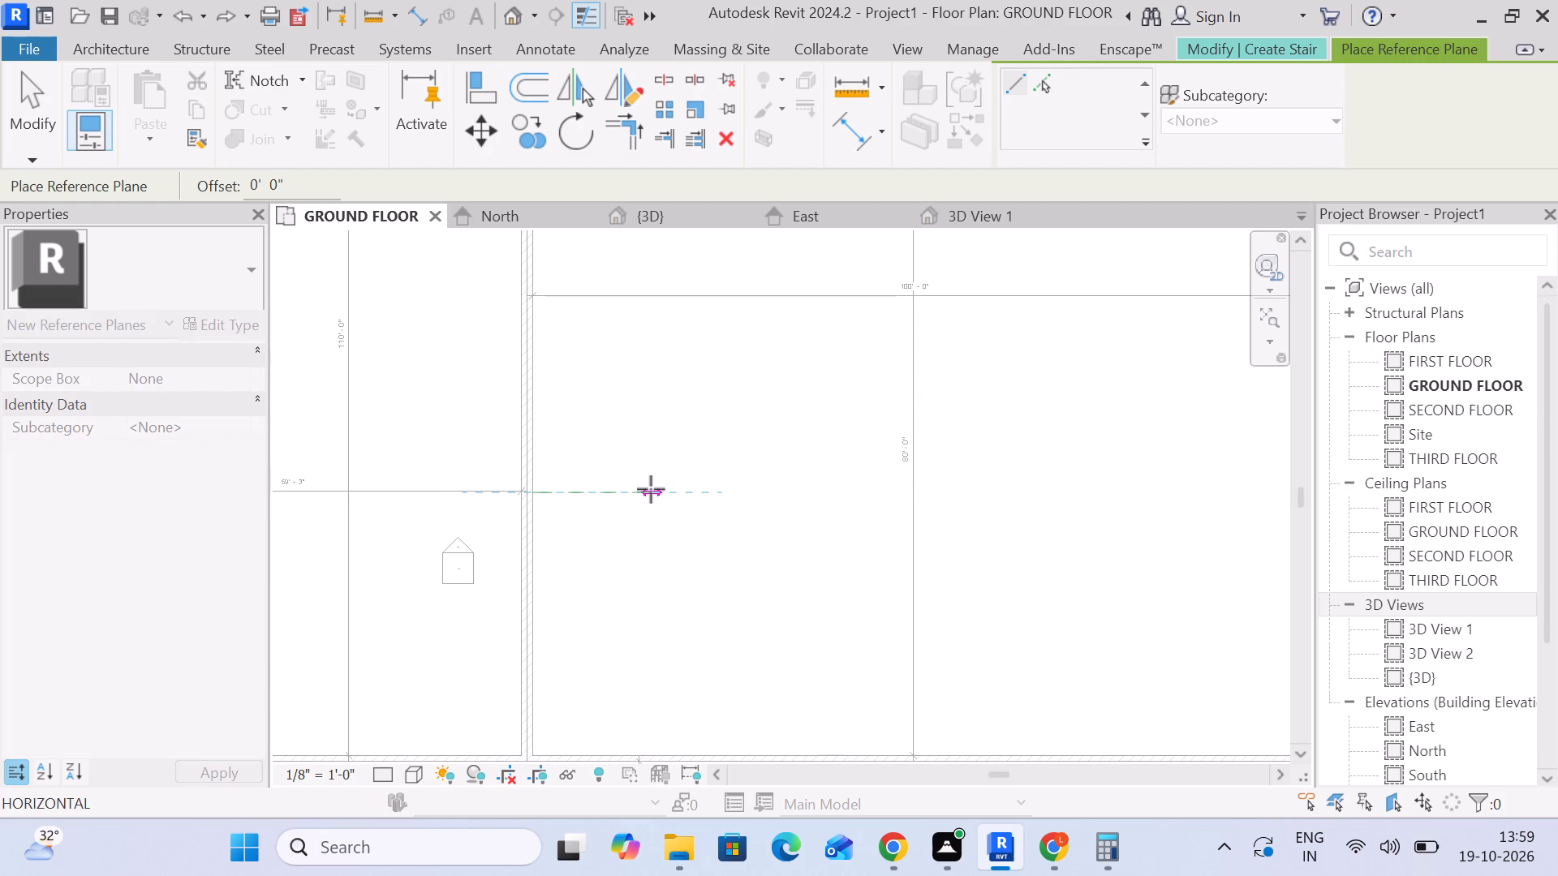
pyautogui.press('1')
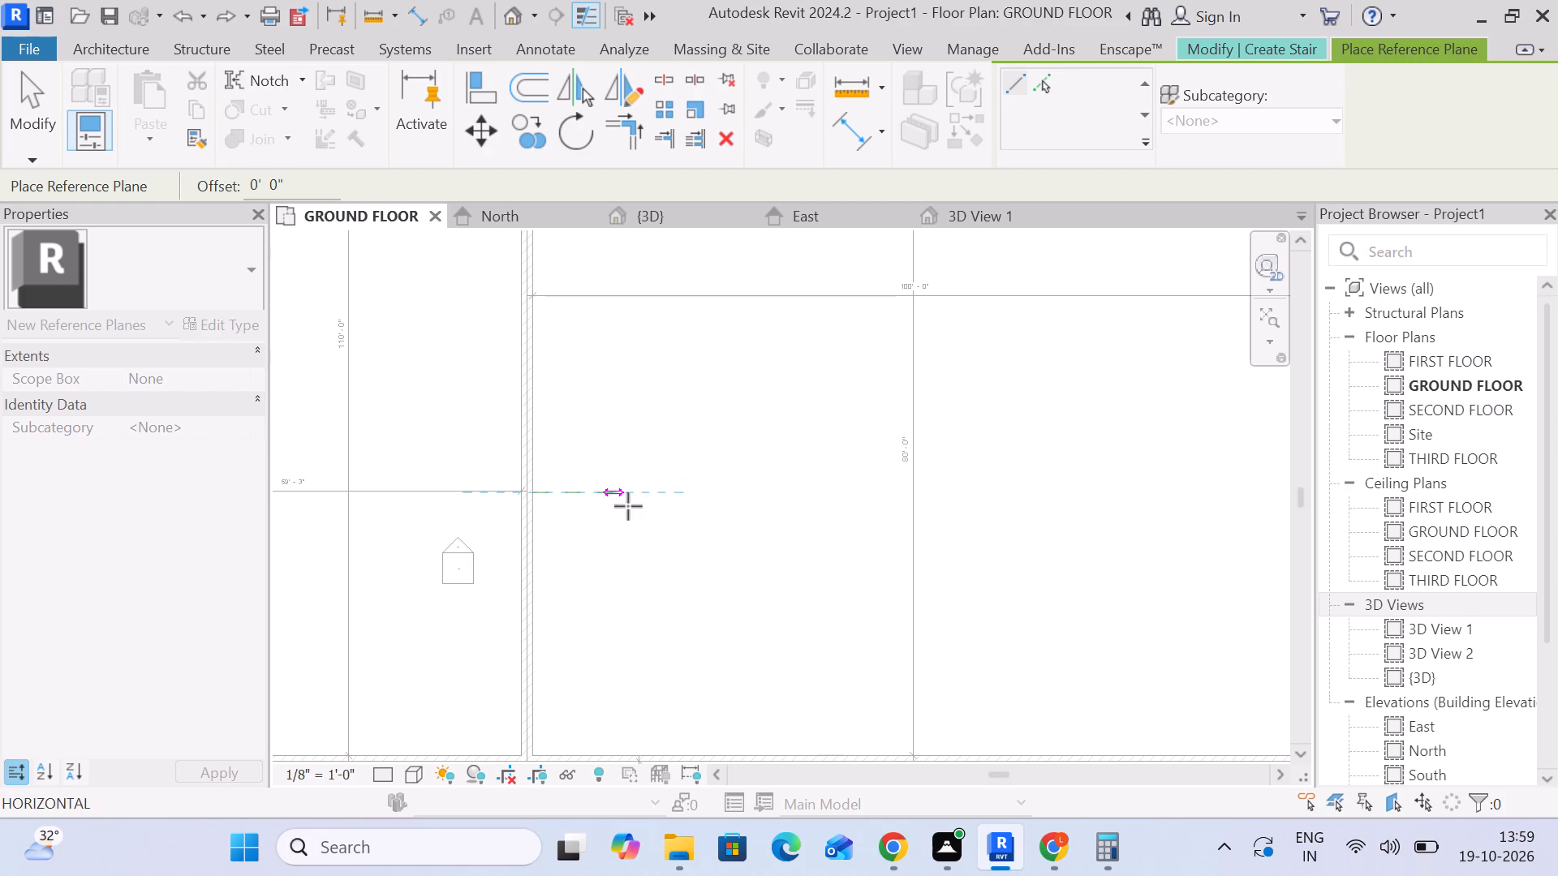
pyautogui.click(626, 497)
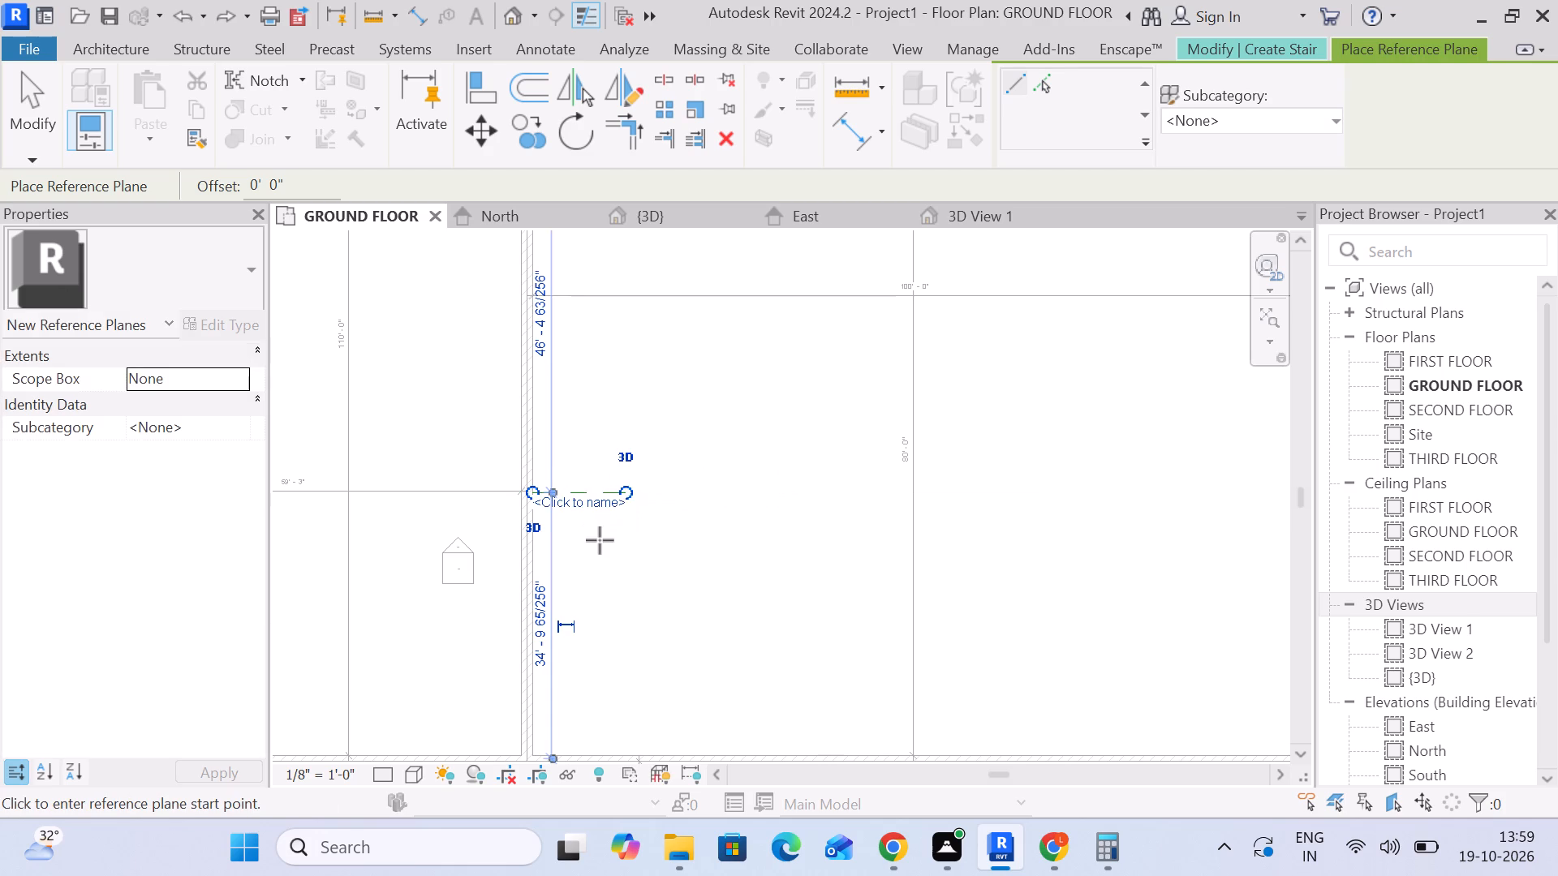
# Delete the short horizontal reference plane at the large room's west wall.
pyautogui.scroll(3, 600, 540)
pyautogui.moveTo(15, 91); pyautogui.dragTo(52, 117)
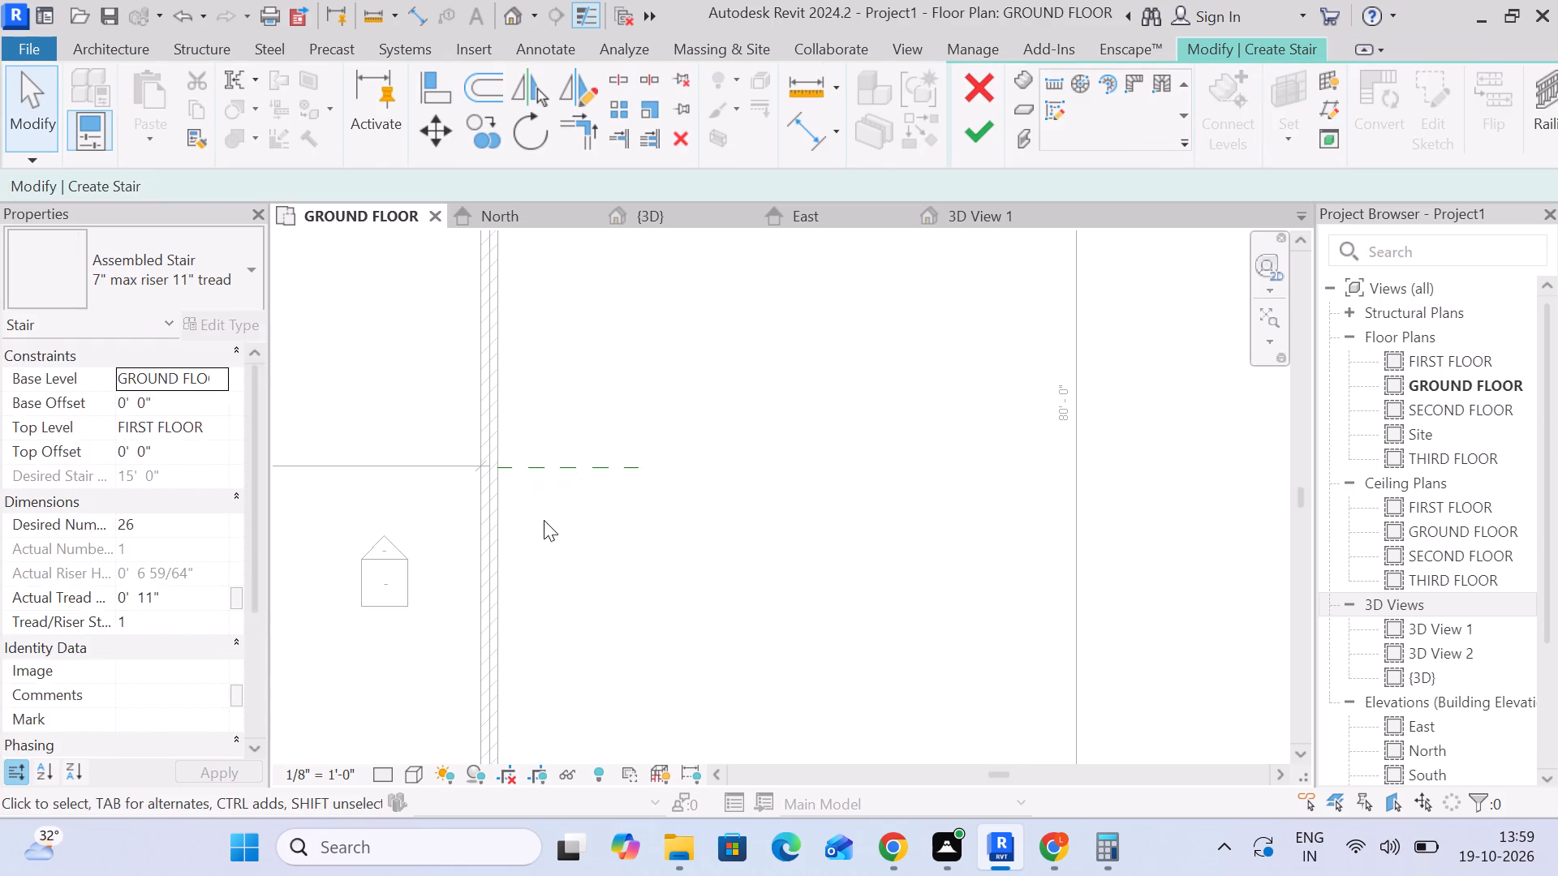
pyautogui.click(588, 465)
pyautogui.scroll(6, 600, 496)
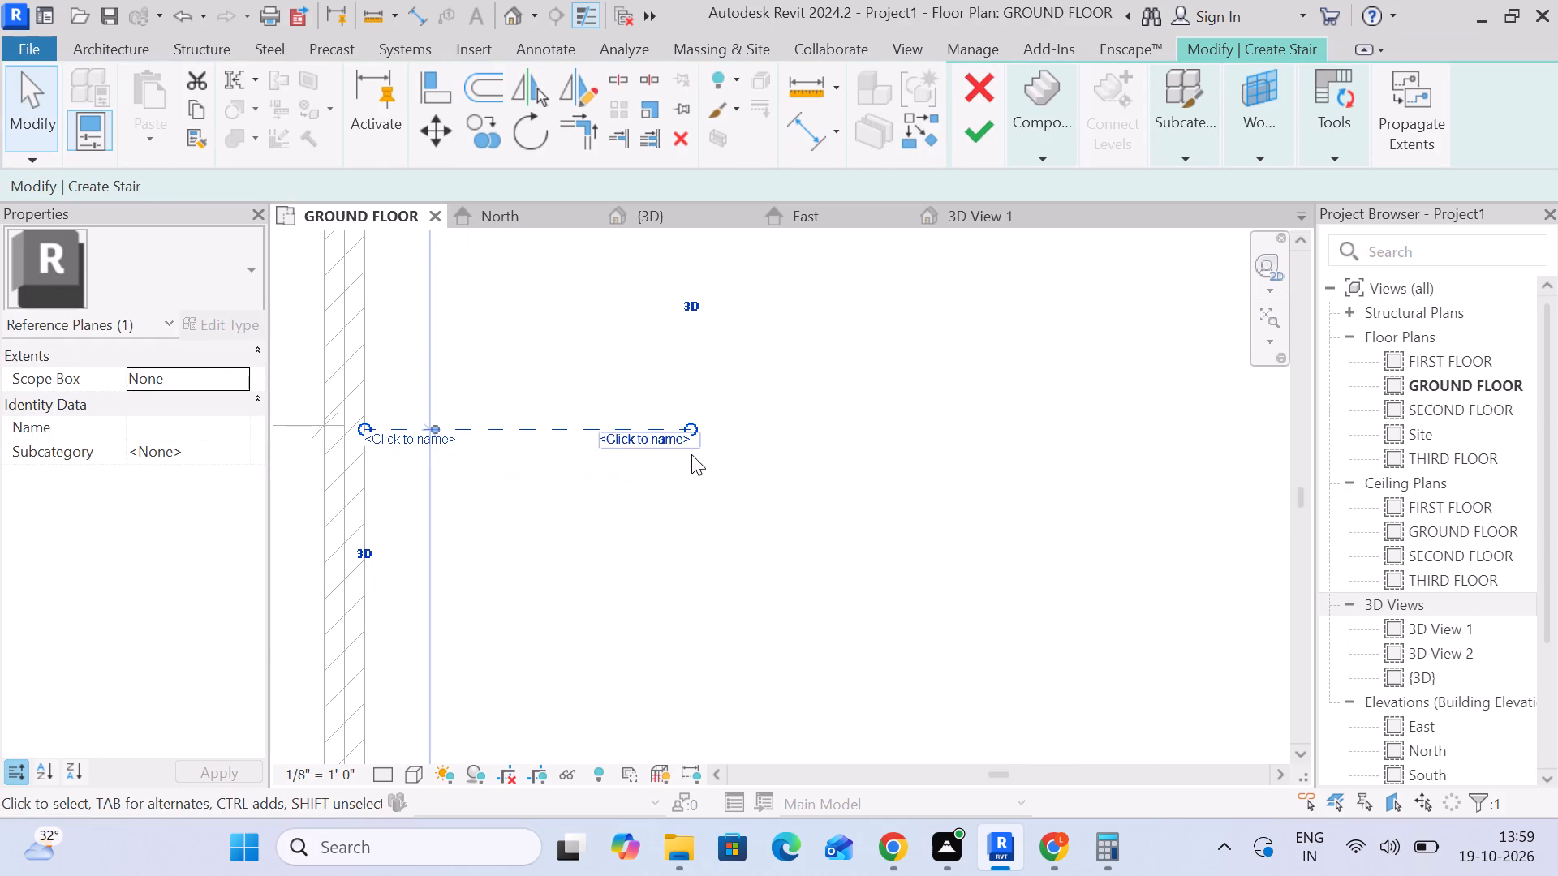
pyautogui.scroll(-12, 698, 447)
pyautogui.moveTo(696, 451); pyautogui.dragTo(549, 478, button='middle')
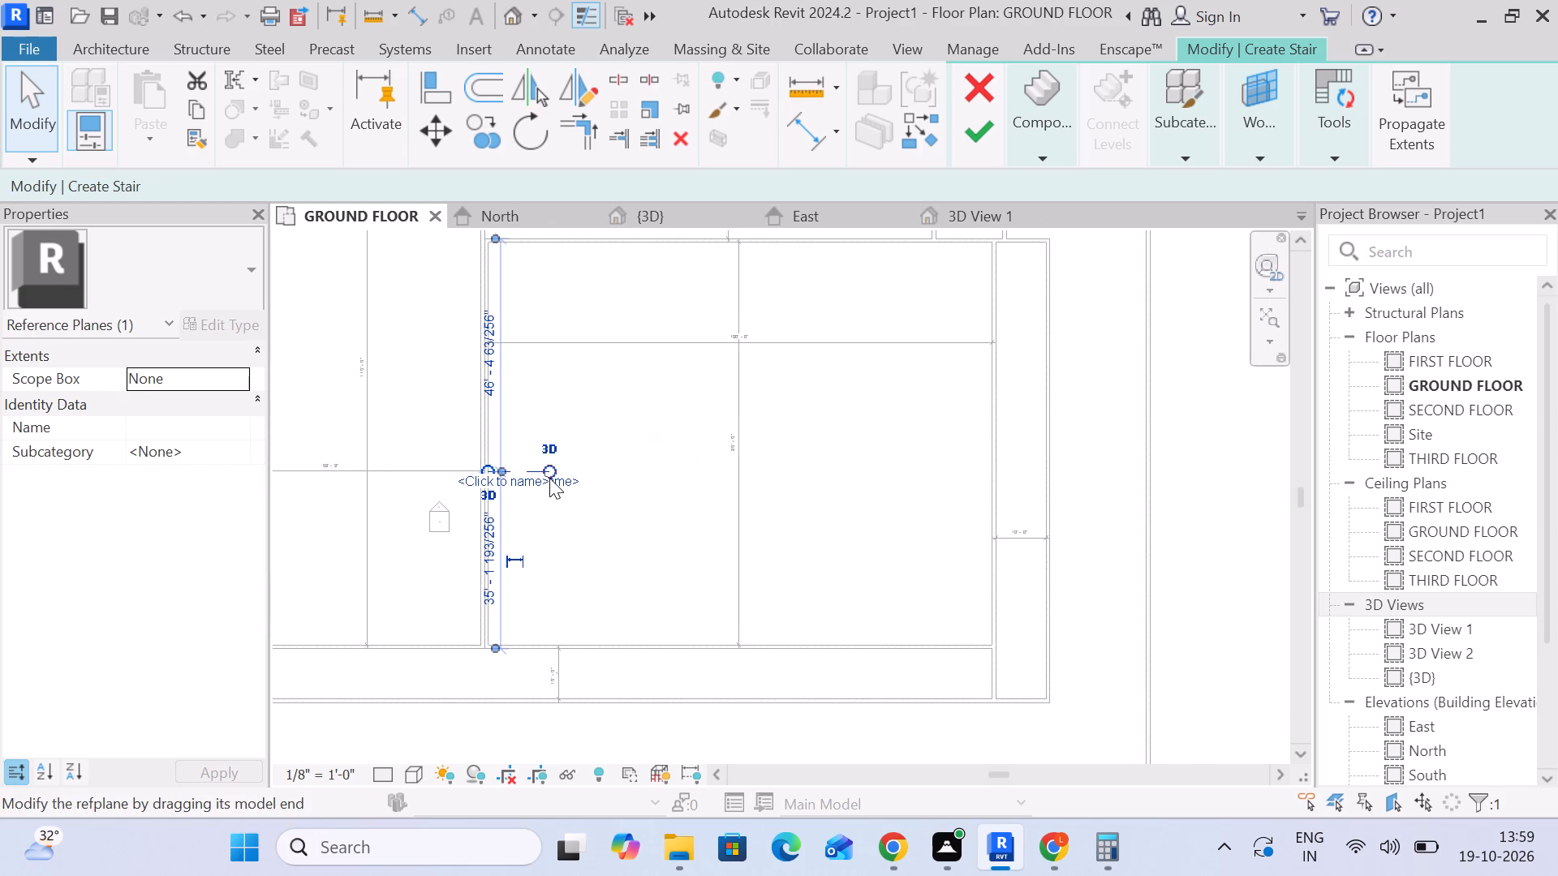
pyautogui.press('Delete')
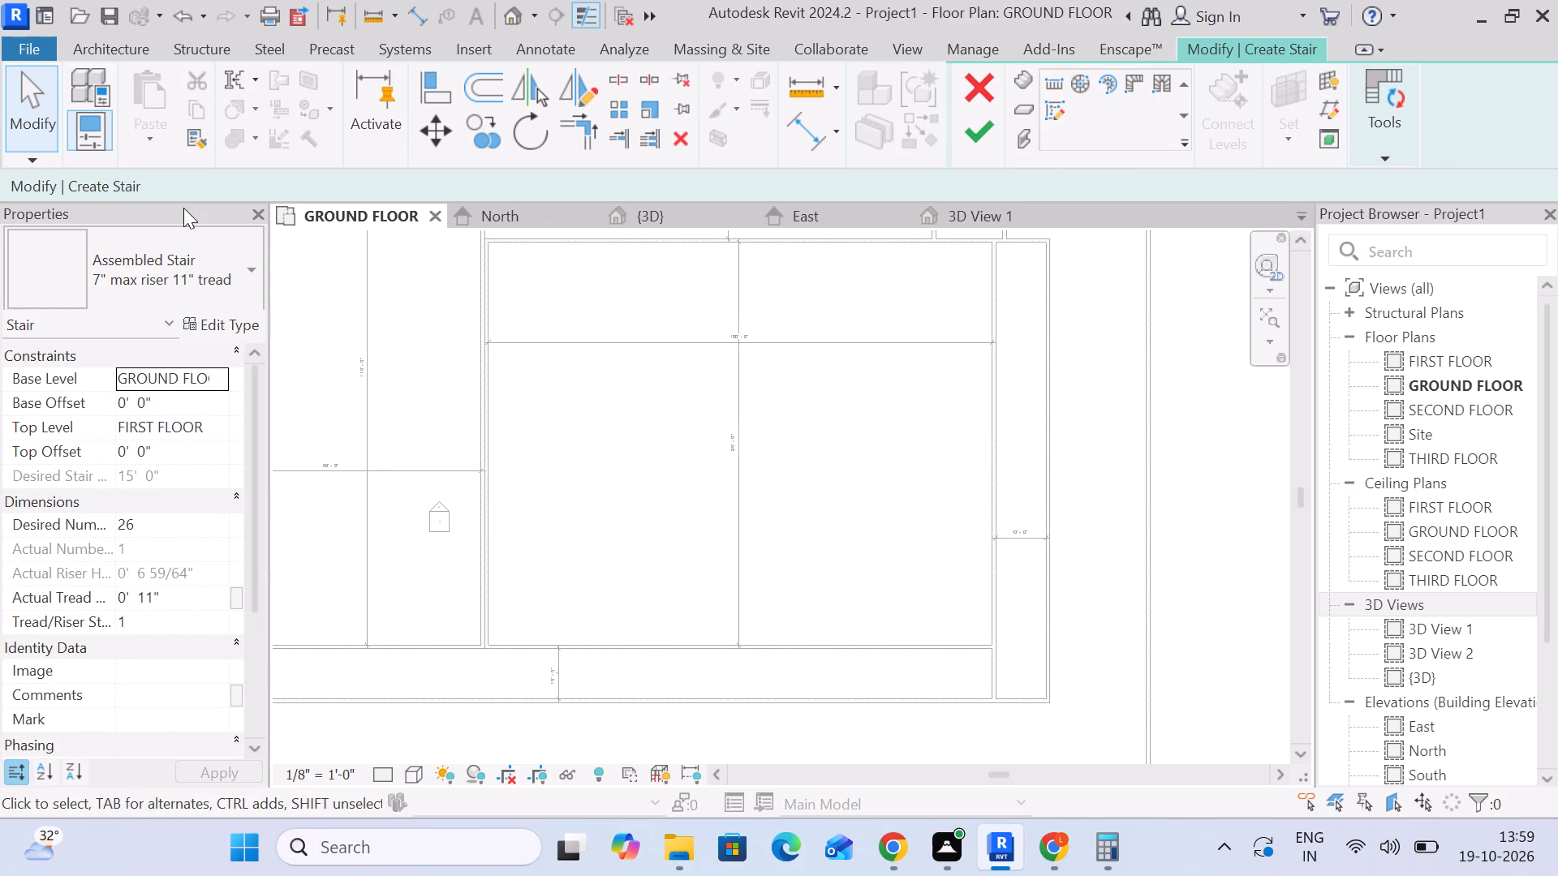
# Draw a vertical reference plane from the large room's south wall to its north wall, about 10' east of the west wall's centreline.
pyautogui.click(1319, 106)
pyautogui.scroll(9, 525, 633)
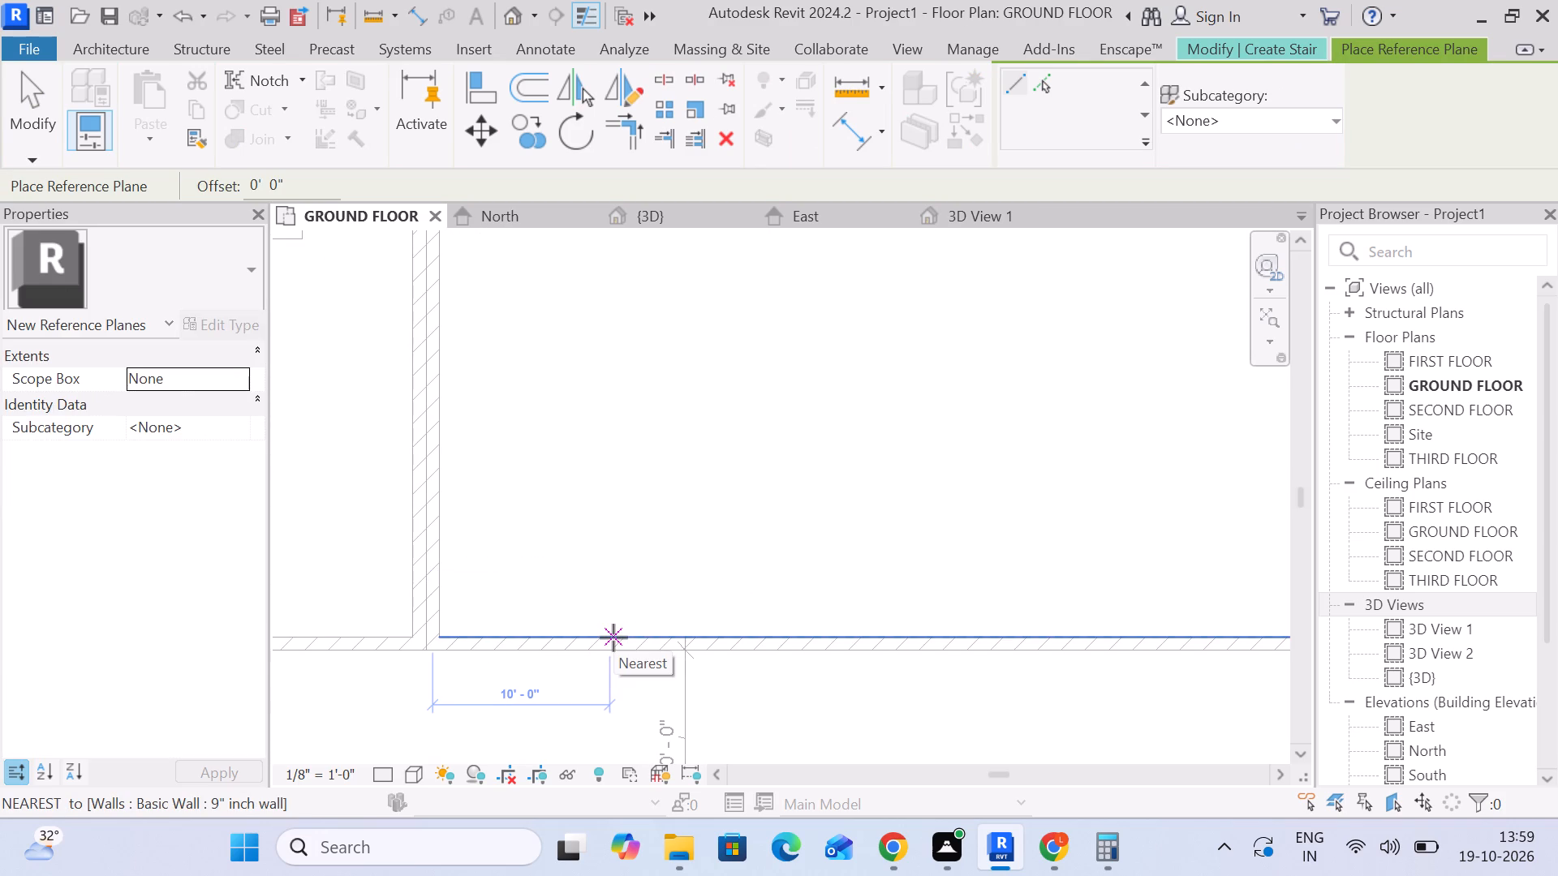
pyautogui.click(613, 638)
pyautogui.scroll(-4, 601, 472)
pyautogui.moveTo(603, 474); pyautogui.dragTo(635, 779, button='middle')
pyautogui.scroll(1, 636, 387)
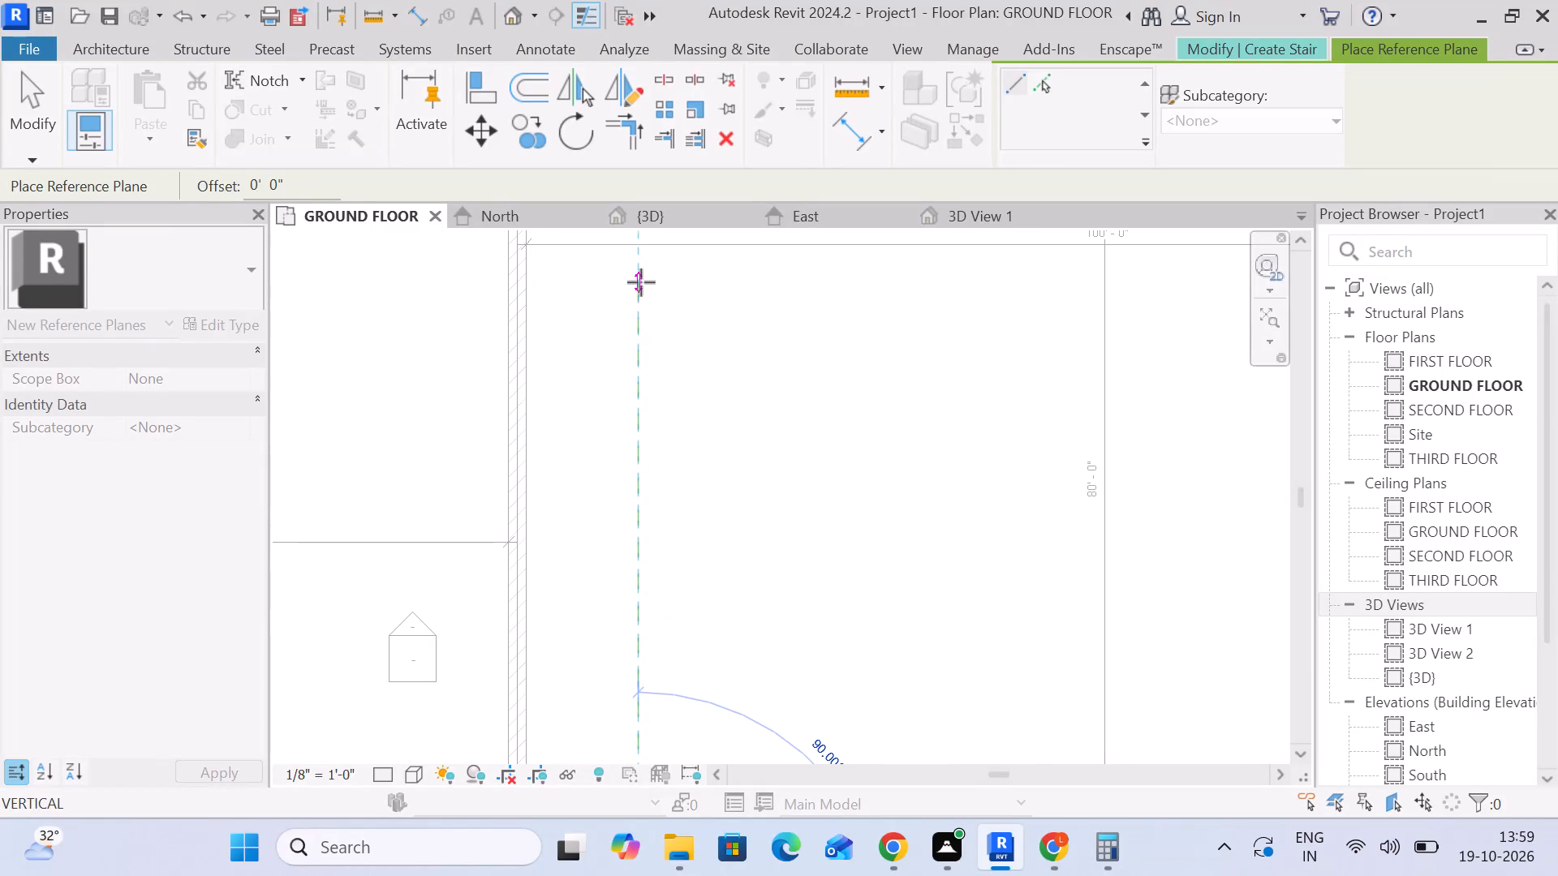
pyautogui.scroll(-3, 641, 282)
pyautogui.moveTo(641, 318); pyautogui.dragTo(662, 618, button='middle')
pyautogui.scroll(-3, 662, 617)
pyautogui.scroll(7, 639, 496)
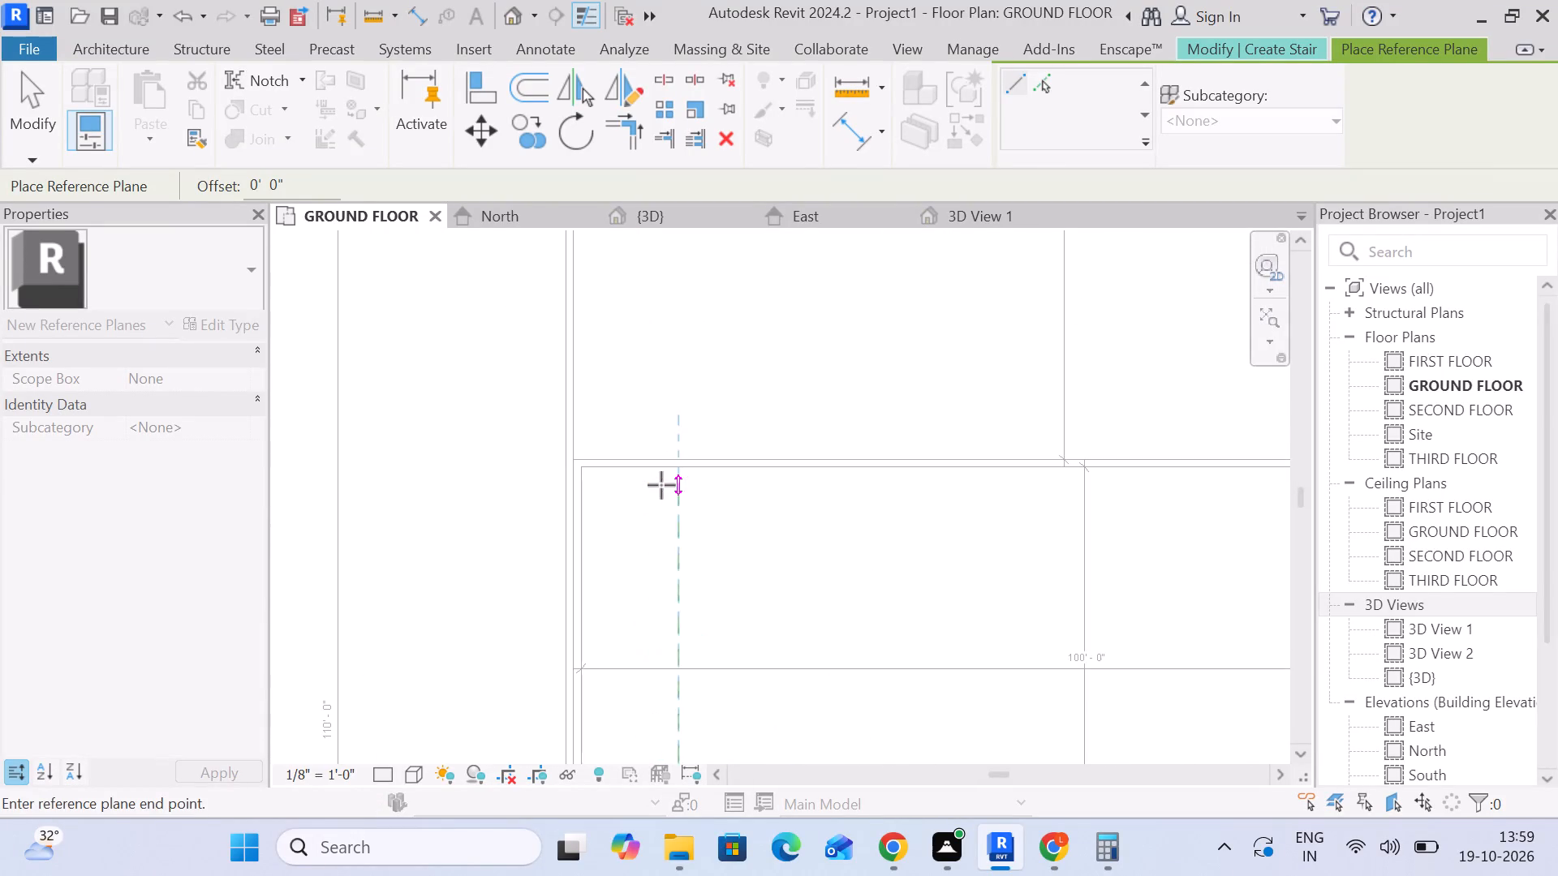
pyautogui.scroll(3, 661, 485)
pyautogui.click(692, 450)
pyautogui.scroll(-4, 703, 509)
pyautogui.moveTo(730, 560); pyautogui.dragTo(708, 362, button='middle')
pyautogui.click(31, 101)
# Add an aligned dimension between the west wall's inner face and the vertical reference plane.
pyautogui.scroll(-4, 623, 311)
pyautogui.moveTo(746, 536); pyautogui.dragTo(691, 328, button='middle')
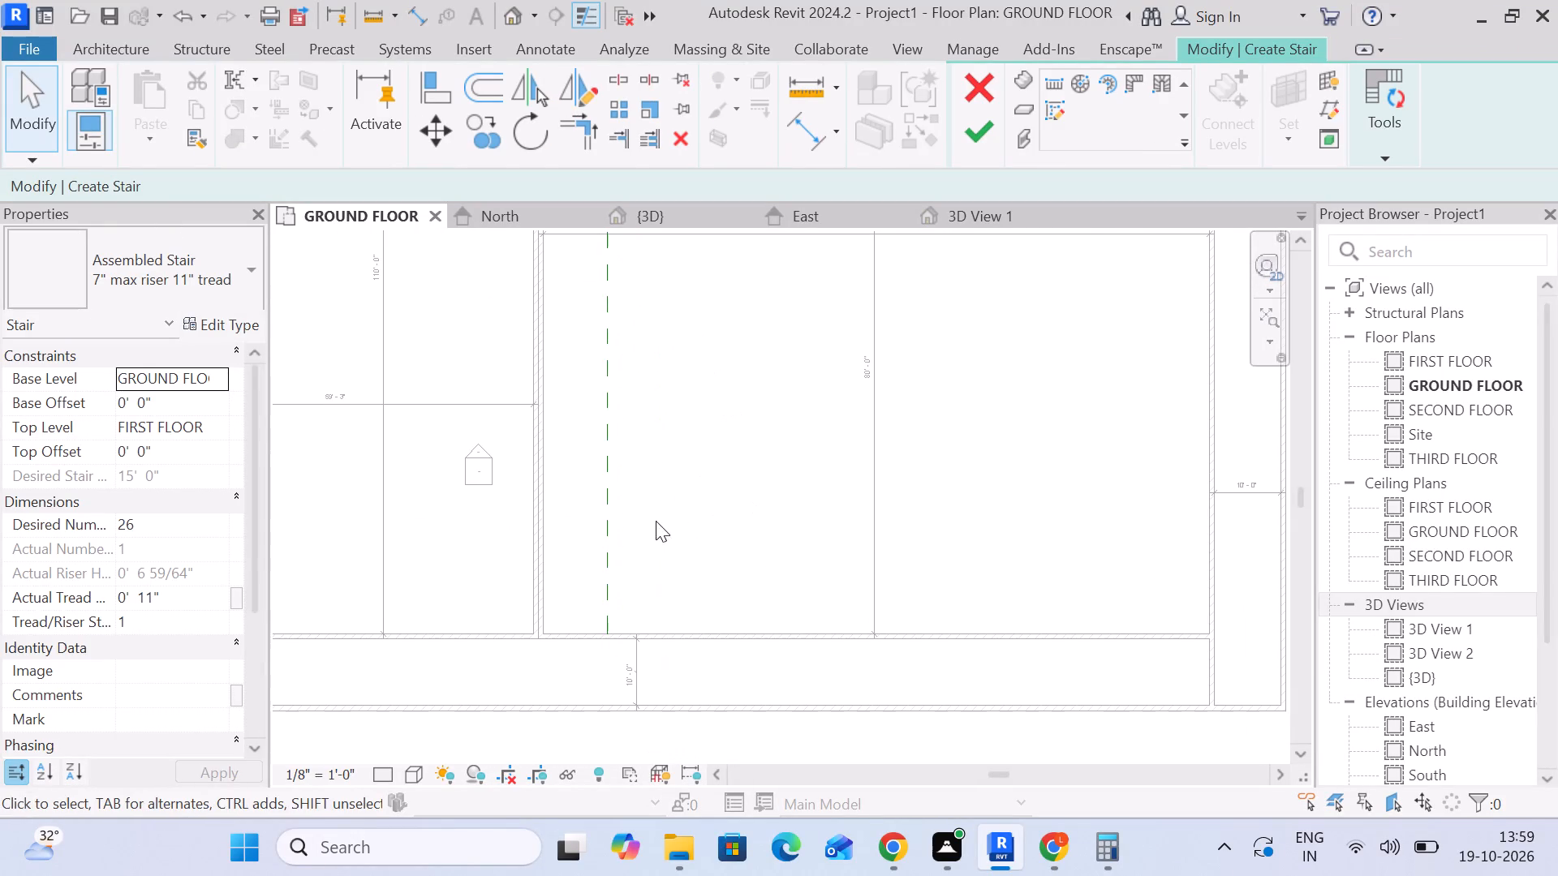
pyautogui.click(603, 591)
pyautogui.scroll(6, 567, 523)
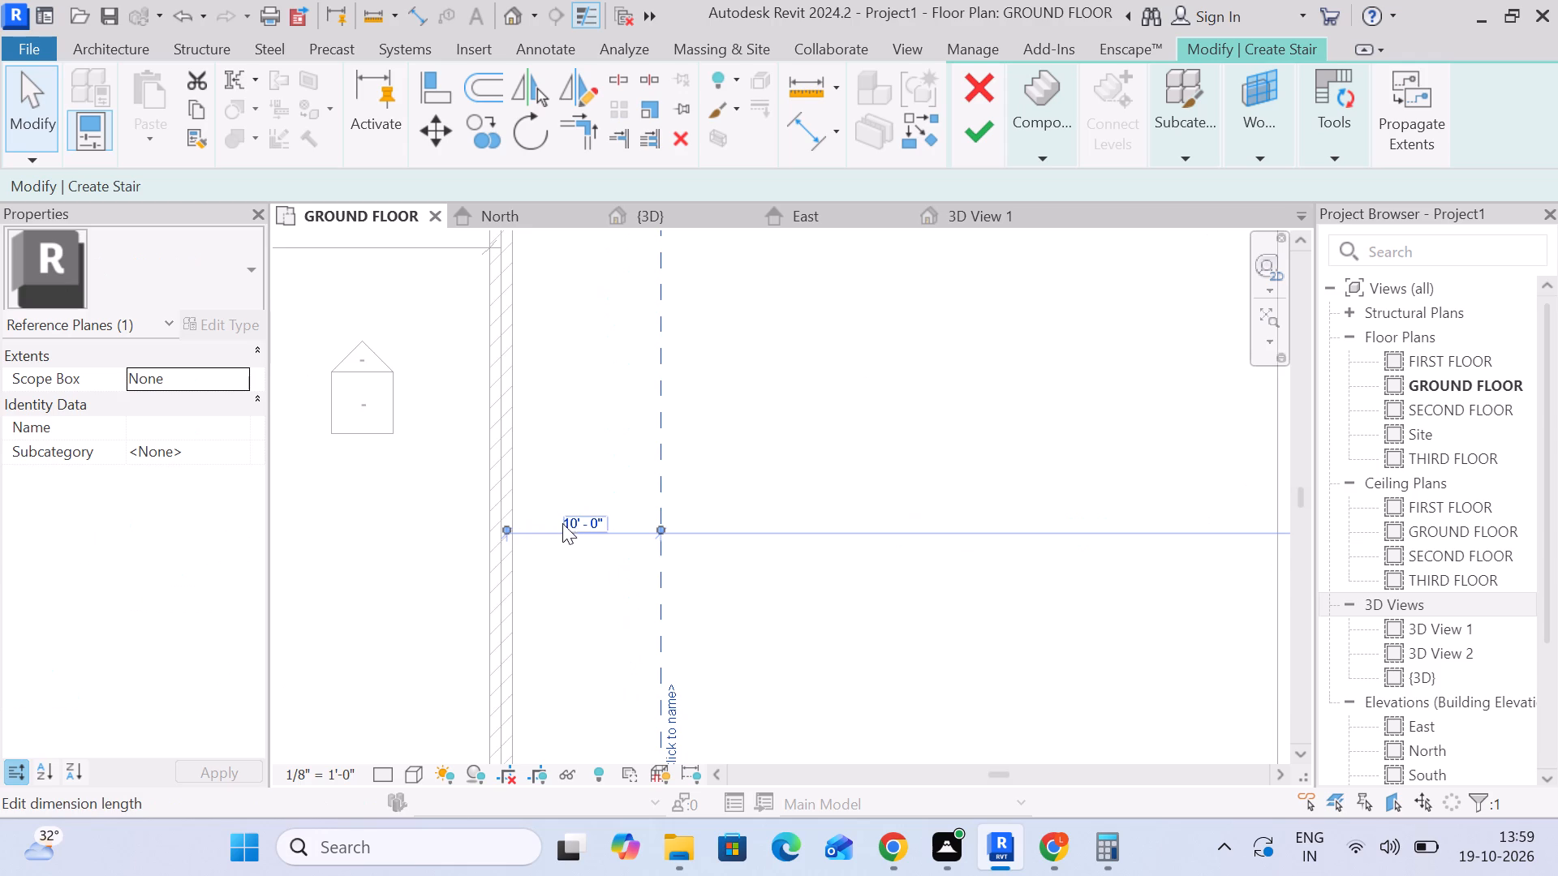
pyautogui.scroll(9, 513, 533)
pyautogui.scroll(-4, 517, 573)
pyautogui.moveTo(549, 590); pyautogui.dragTo(502, 542, button='middle')
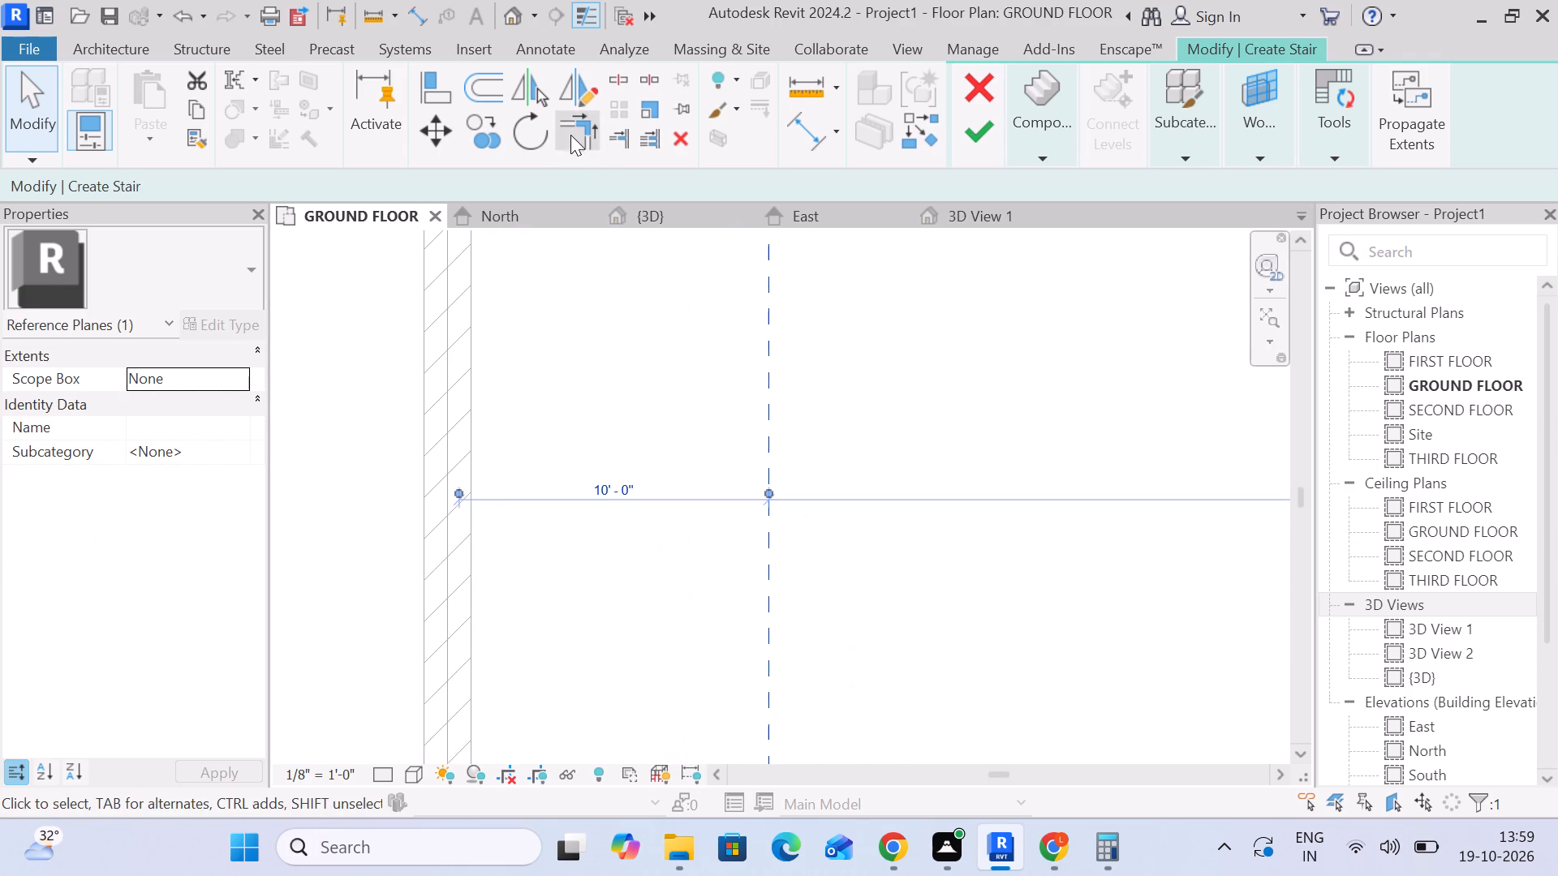
pyautogui.click(811, 137)
pyautogui.click(474, 392)
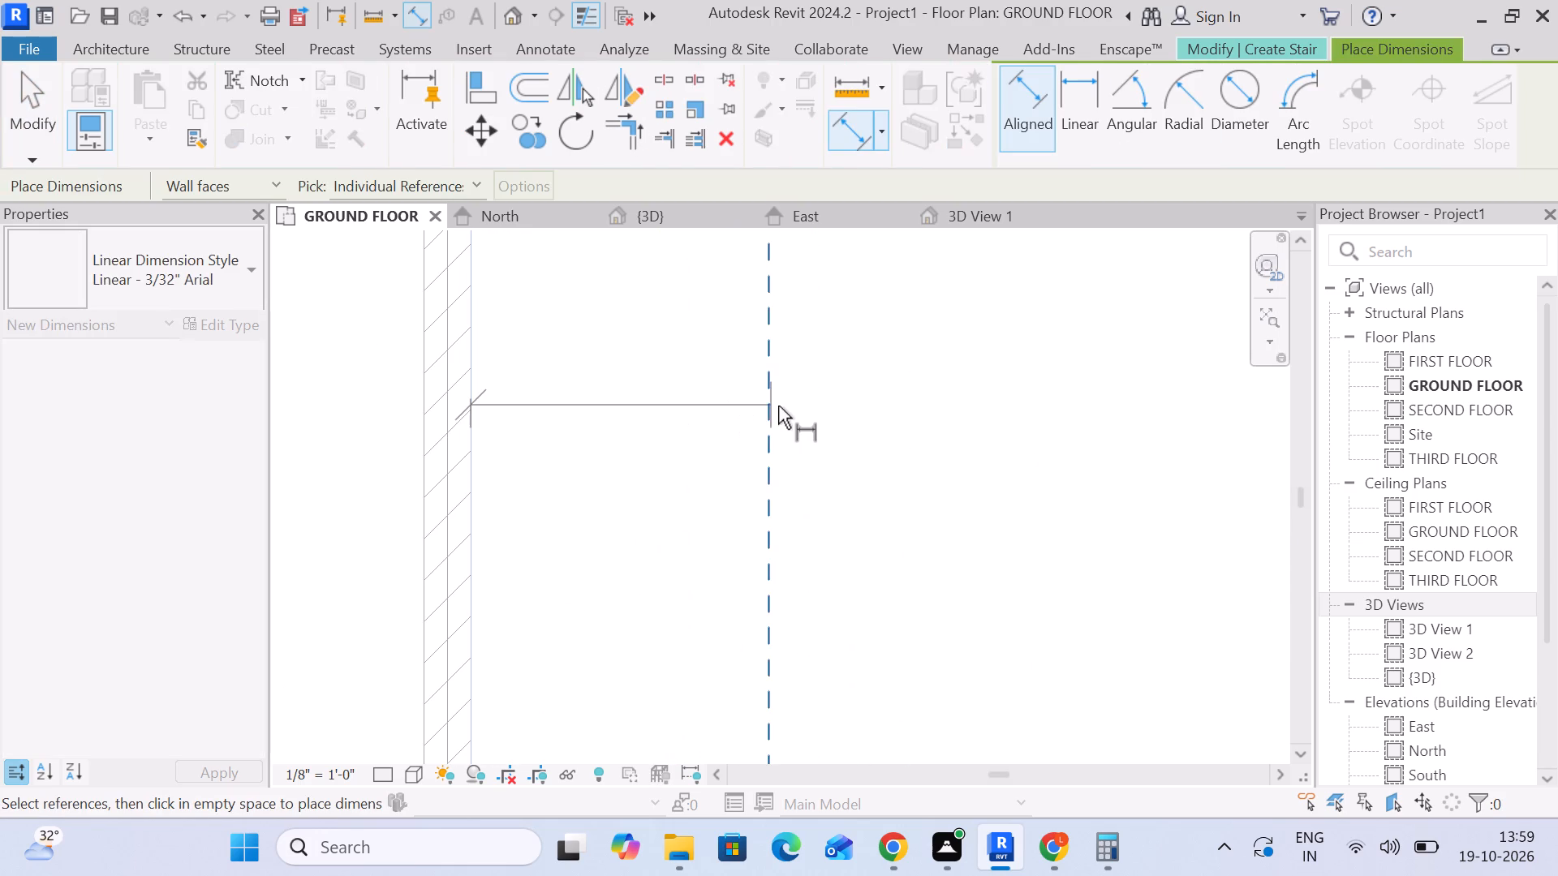
pyautogui.click(768, 402)
pyautogui.click(644, 456)
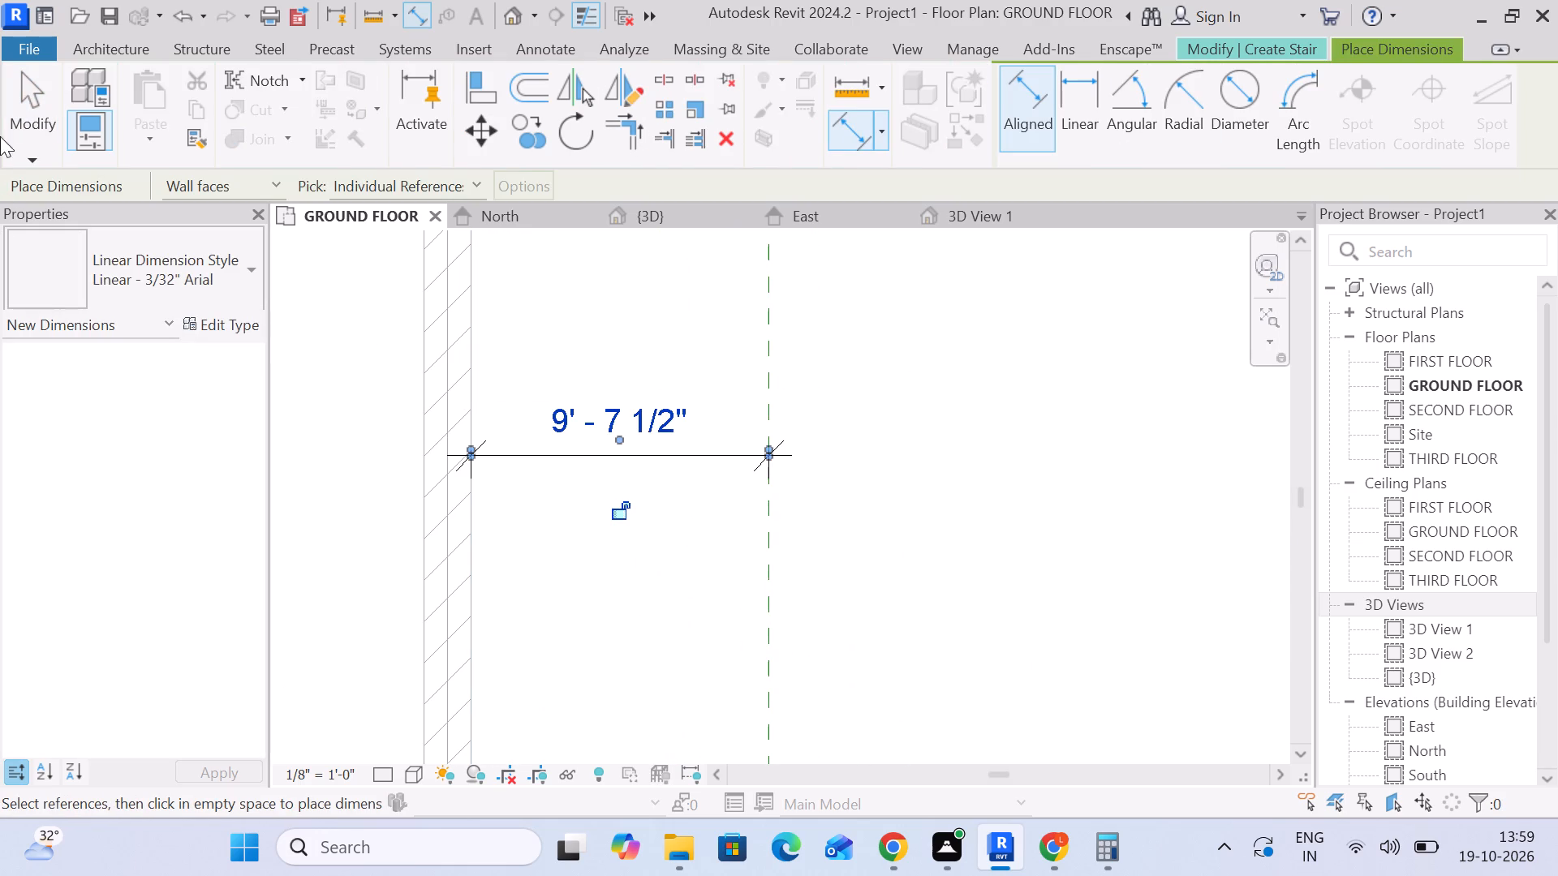
pyautogui.click(27, 105)
# Set the distance from the west wall's inner face to the vertical reference plane to 10'.
pyautogui.click(765, 573)
pyautogui.click(630, 431)
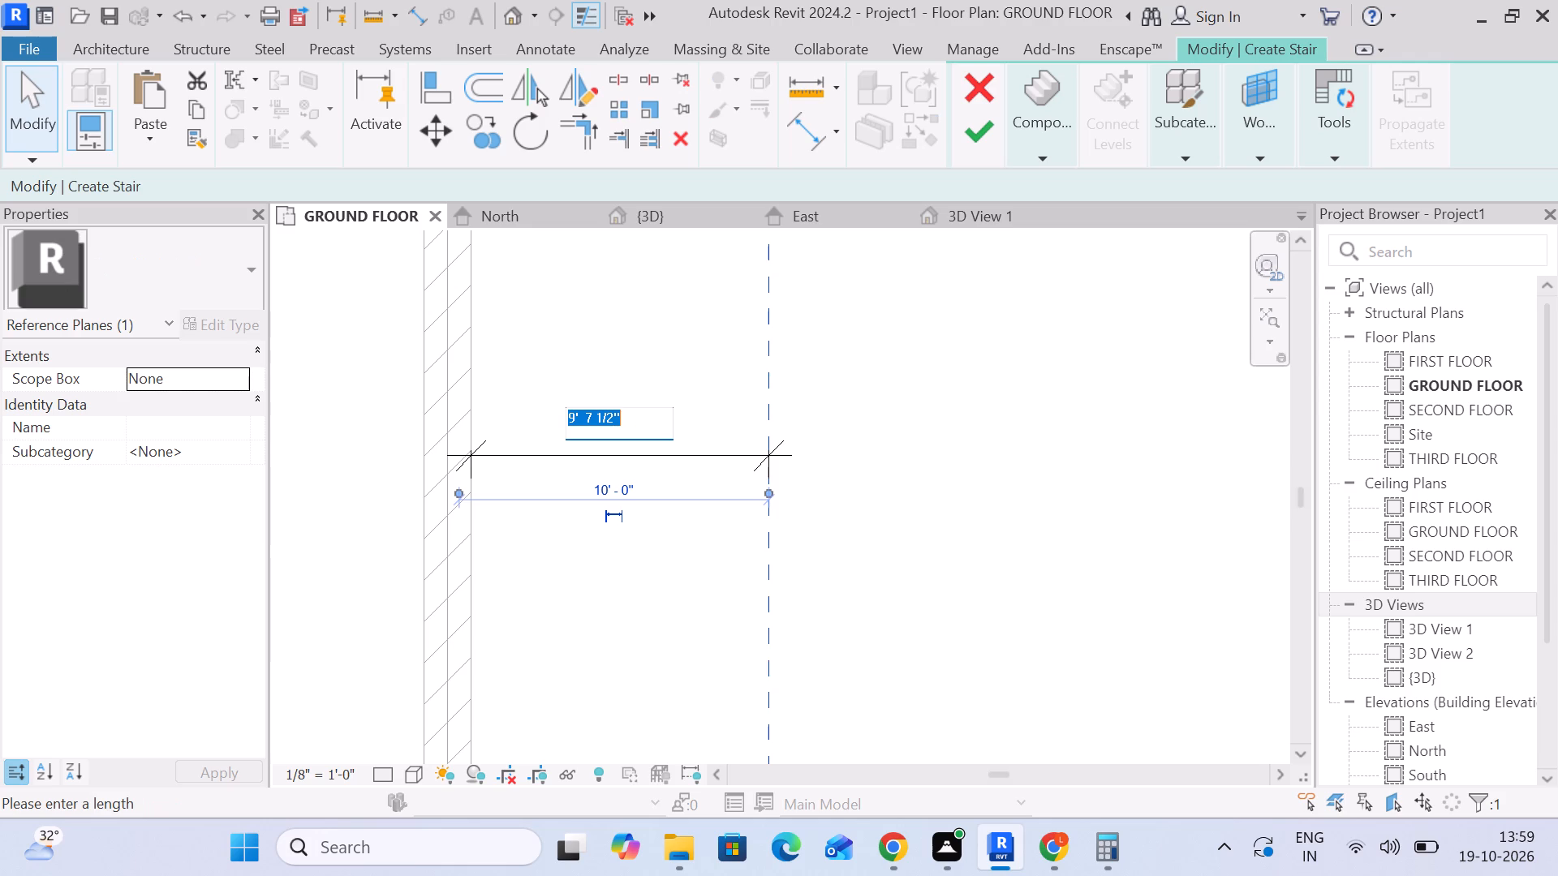
pyautogui.write("10'")
pyautogui.press('Return')
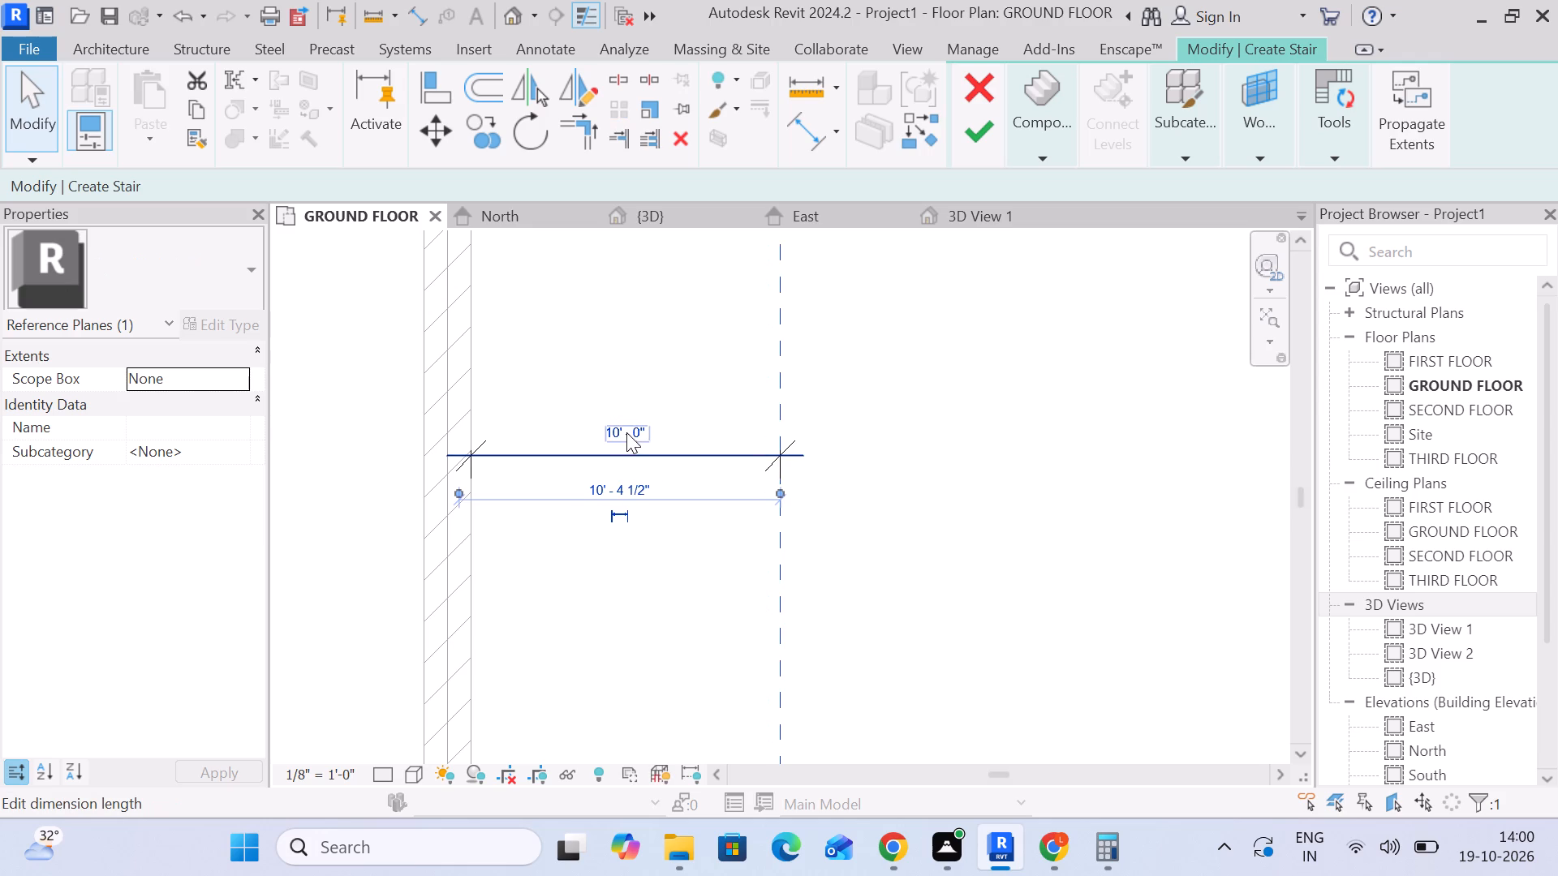
pyautogui.click(828, 481)
# Draw a straight 3' wide stair run eastward from the vertical reference plane, starting about 40' north of the room's south wall.
pyautogui.scroll(-6, 851, 526)
pyautogui.moveTo(902, 603); pyautogui.dragTo(576, 506, button='middle')
pyautogui.scroll(-5, 579, 505)
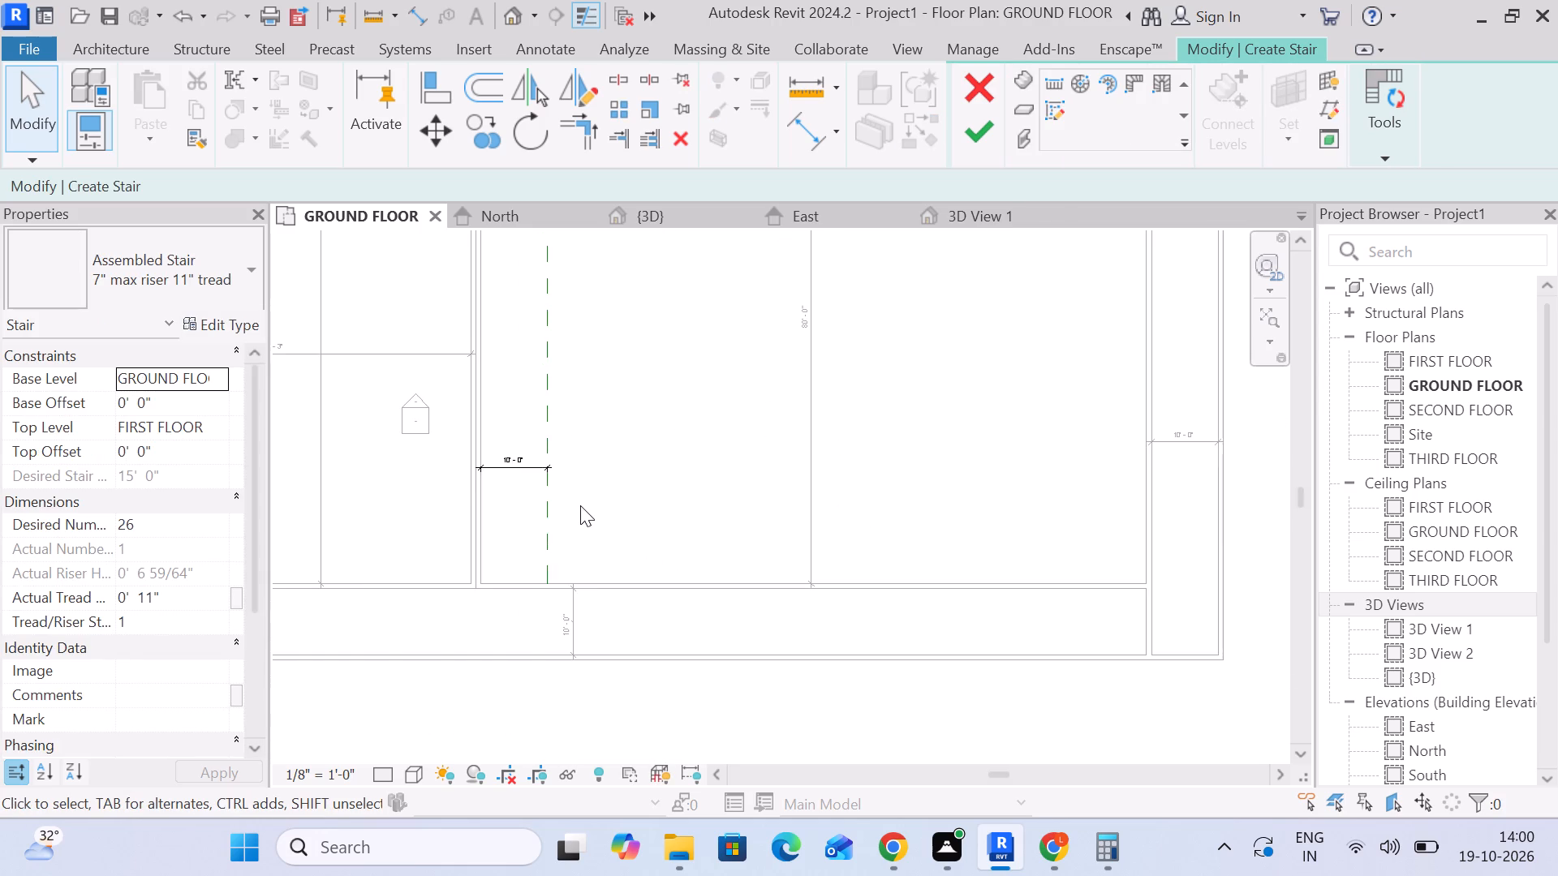
pyautogui.scroll(-3, 600, 505)
pyautogui.moveTo(601, 505); pyautogui.dragTo(587, 630, button='middle')
pyautogui.scroll(1, 567, 606)
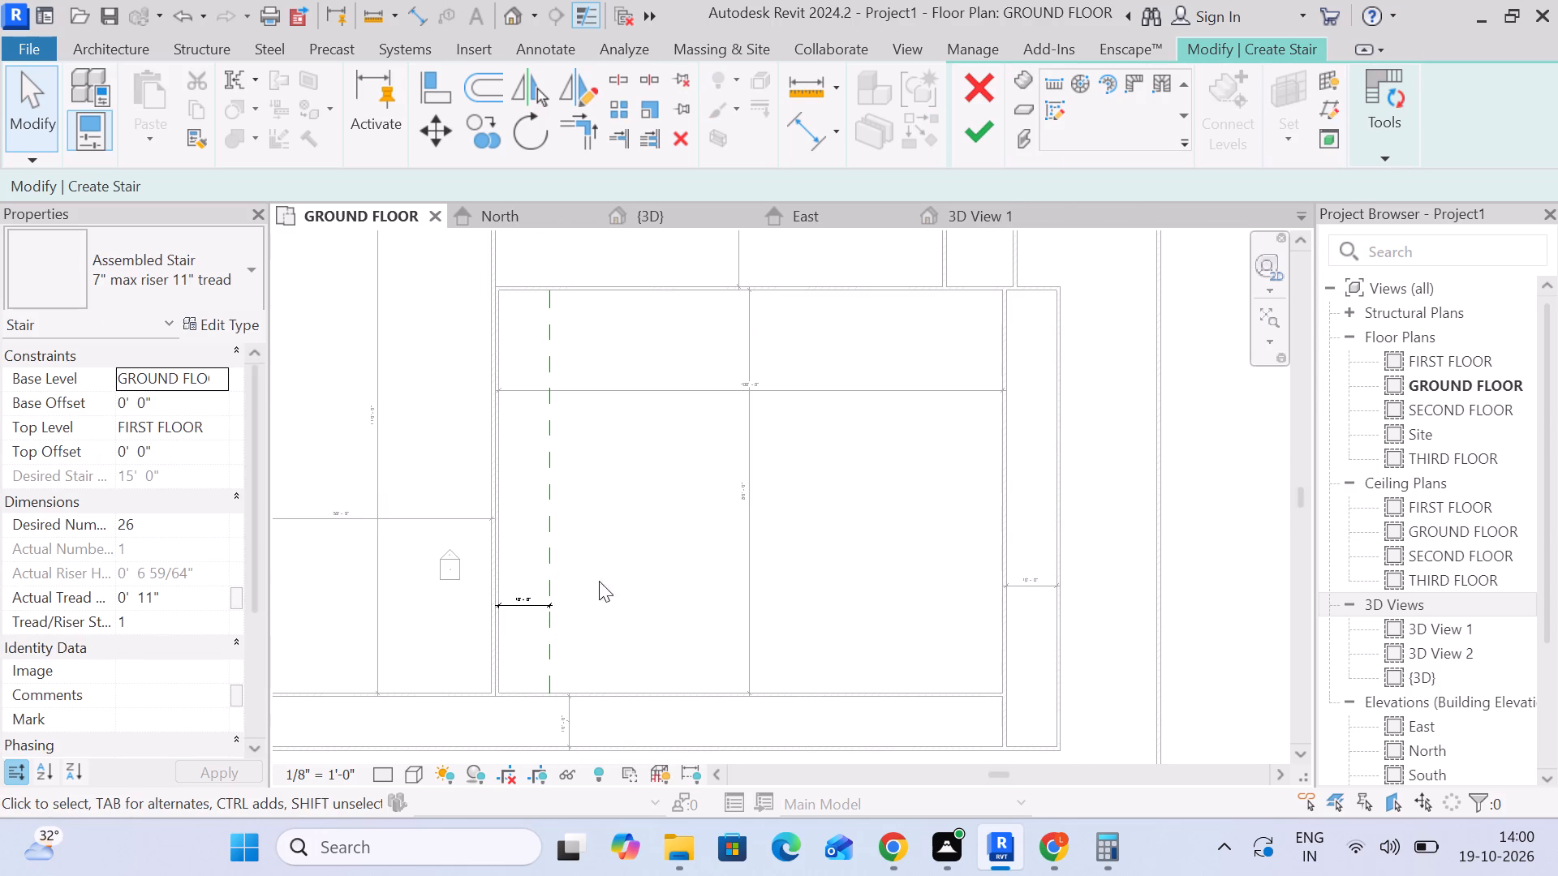
pyautogui.scroll(2, 573, 606)
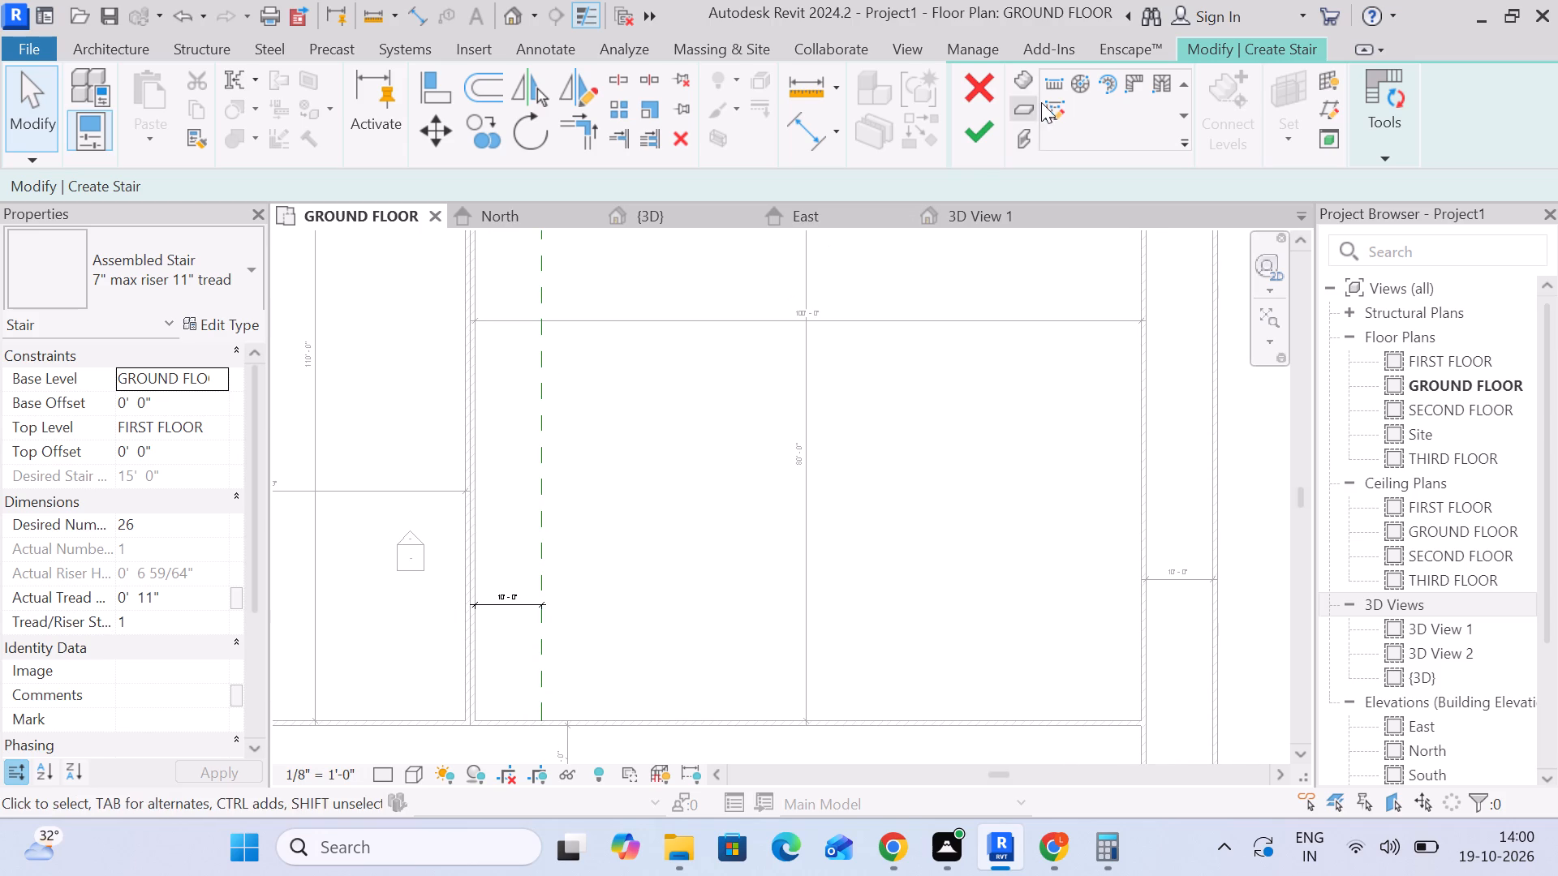
pyautogui.click(1058, 84)
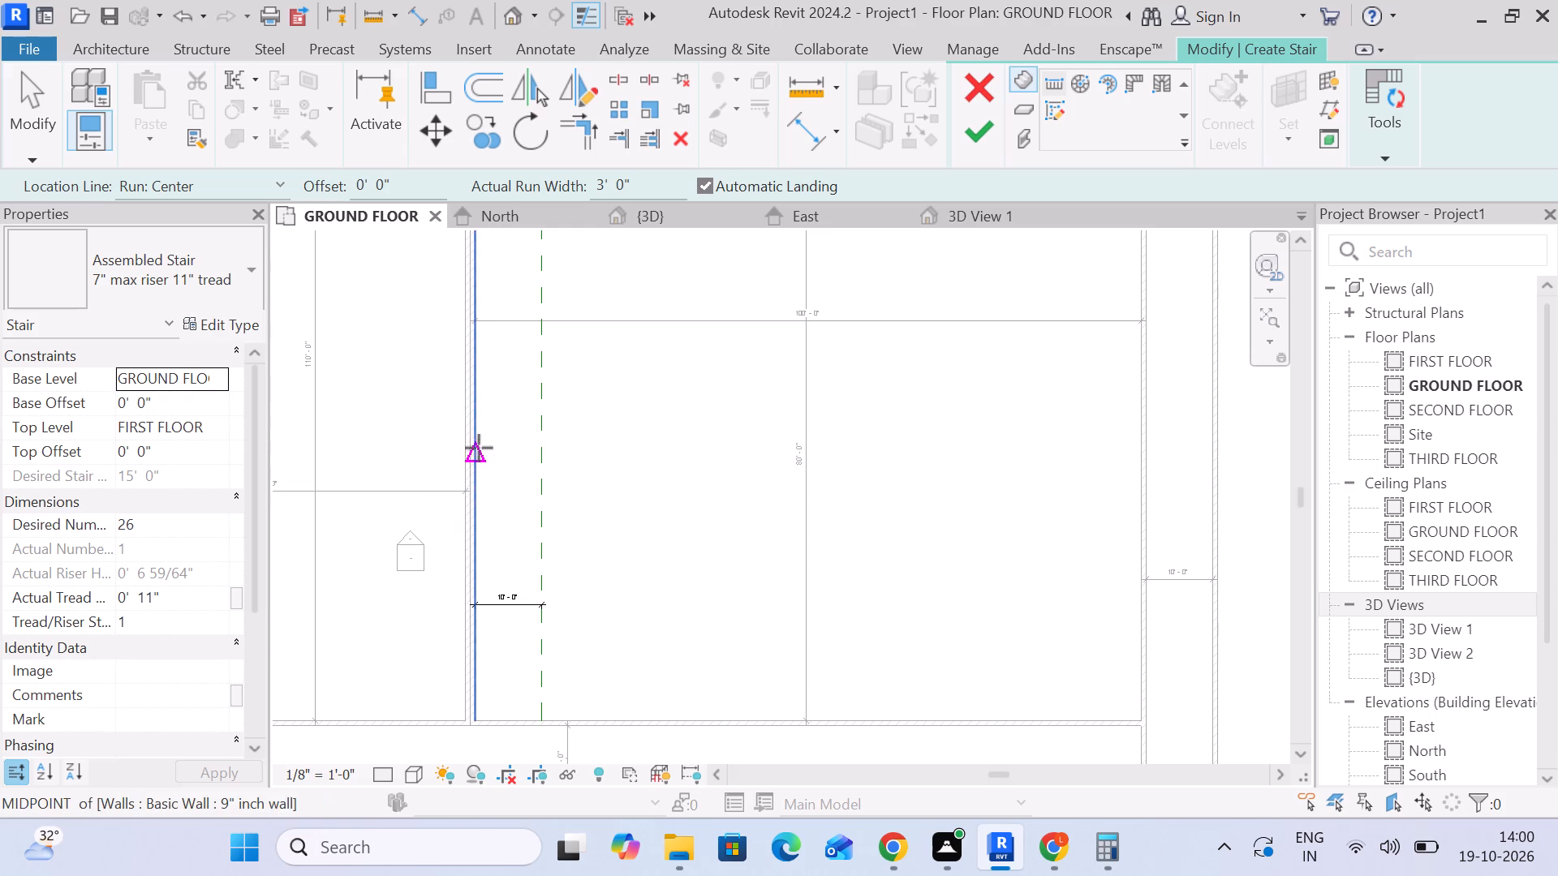
pyautogui.click(540, 456)
pyautogui.scroll(-1, 887, 447)
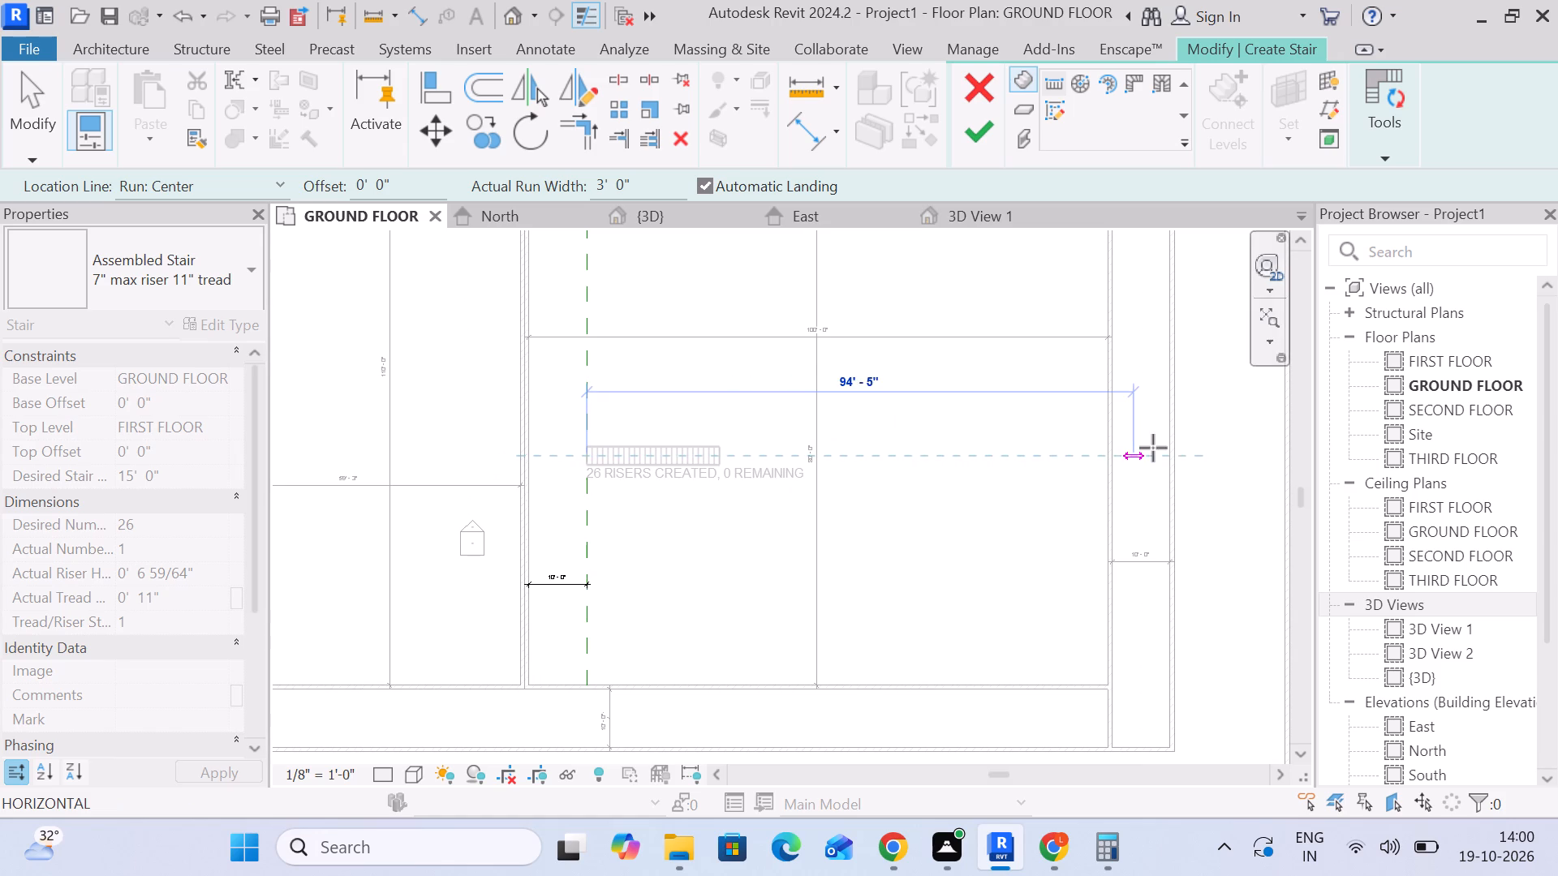
pyautogui.click(1104, 449)
# Stretch the stair run's north edge northward, making the run about 24'-11" wide.
pyautogui.scroll(4, 607, 457)
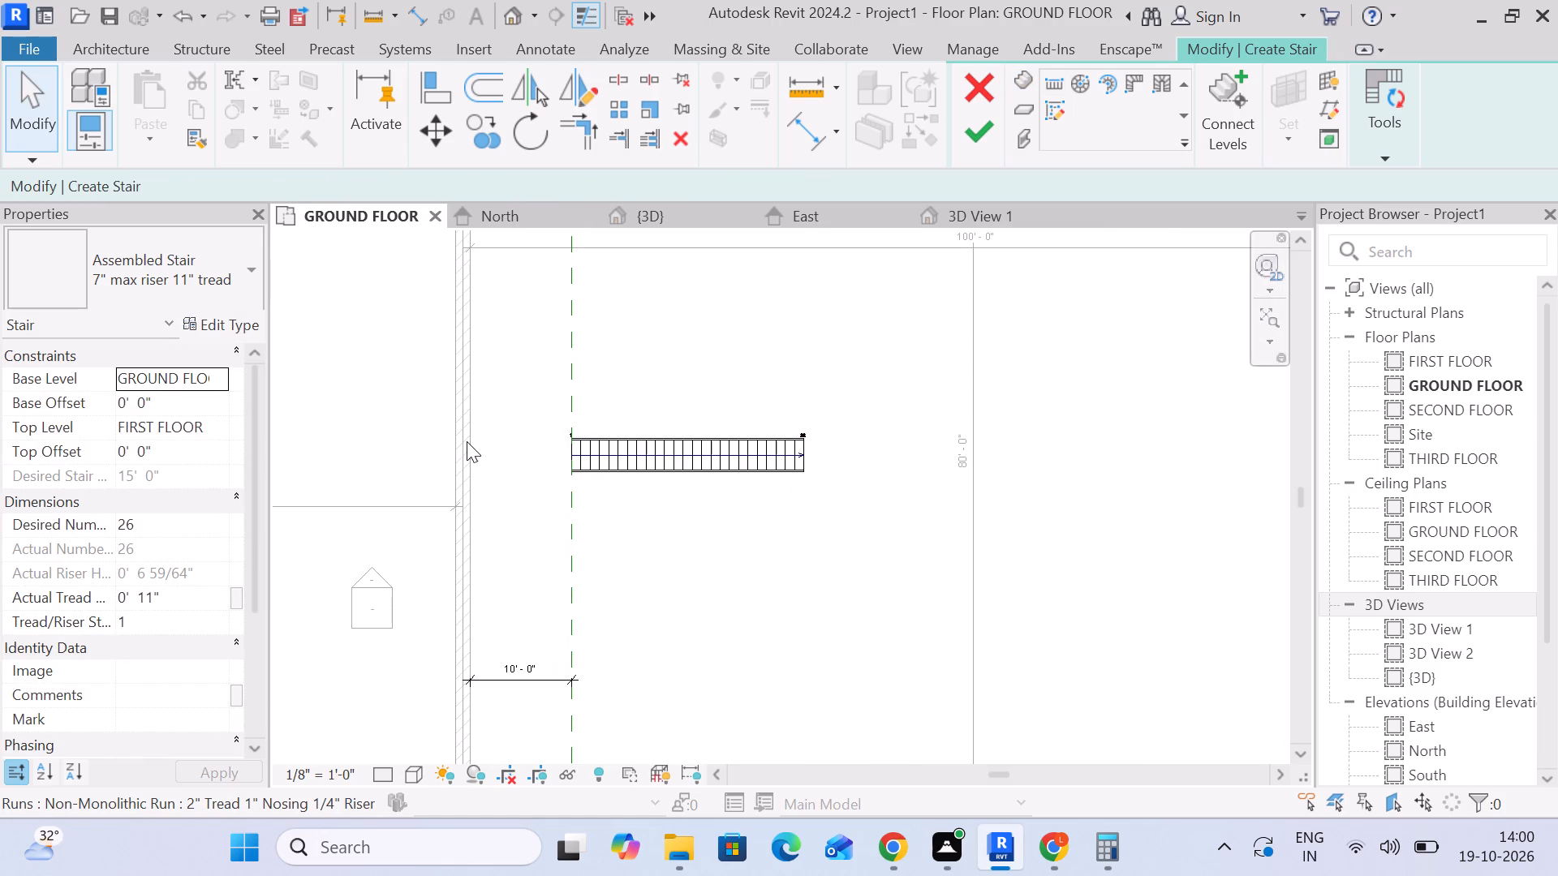
pyautogui.scroll(-4, 467, 441)
pyautogui.click(609, 449)
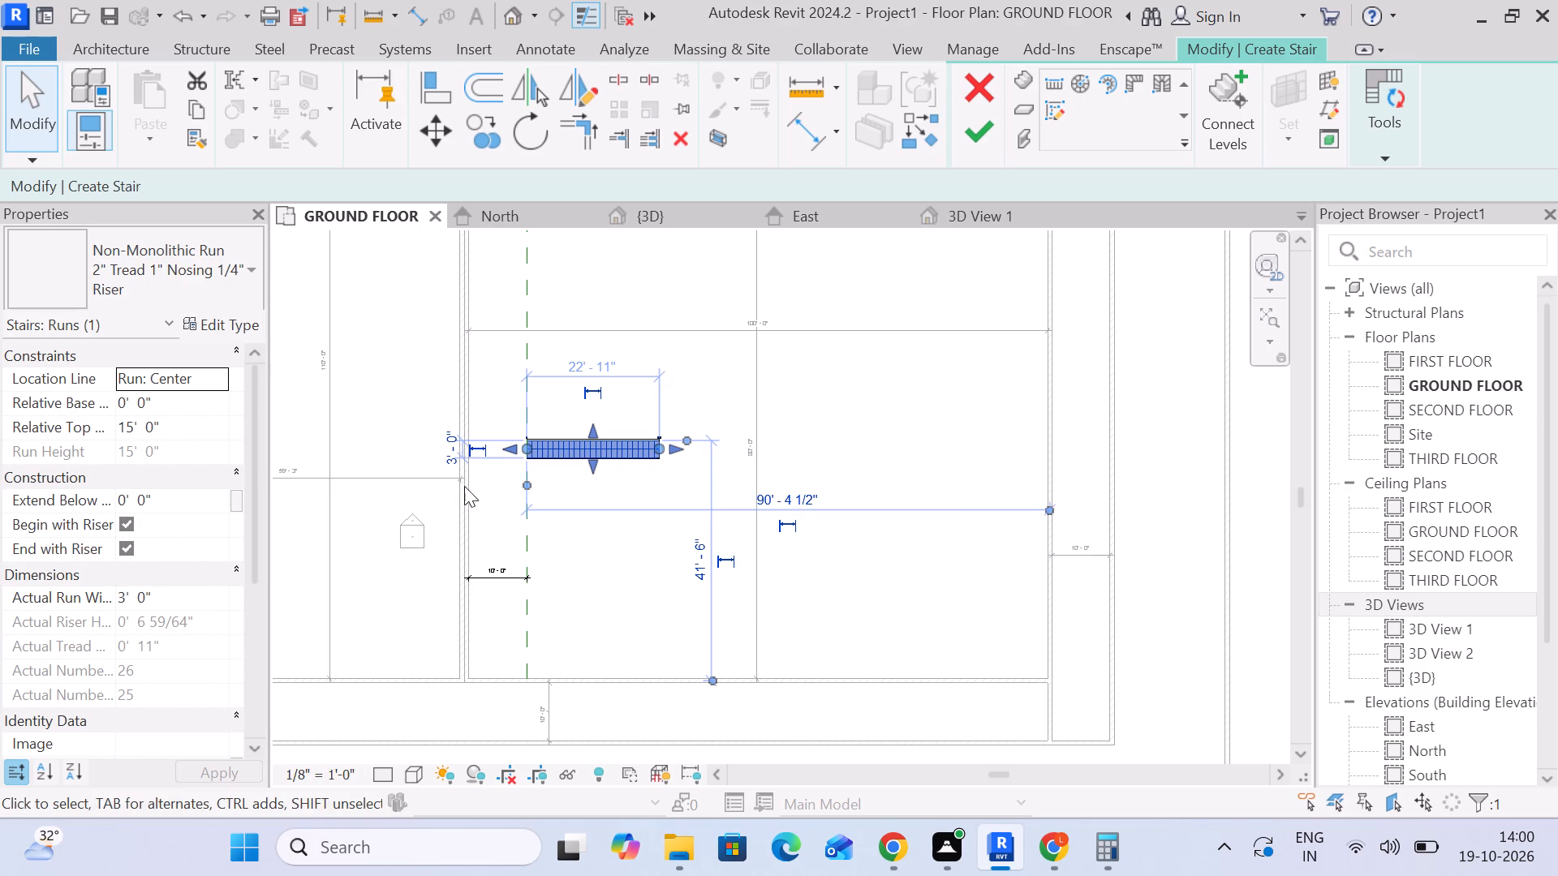
pyautogui.moveTo(631, 452); pyautogui.dragTo(592, 669, button='middle')
pyautogui.scroll(4, 574, 668)
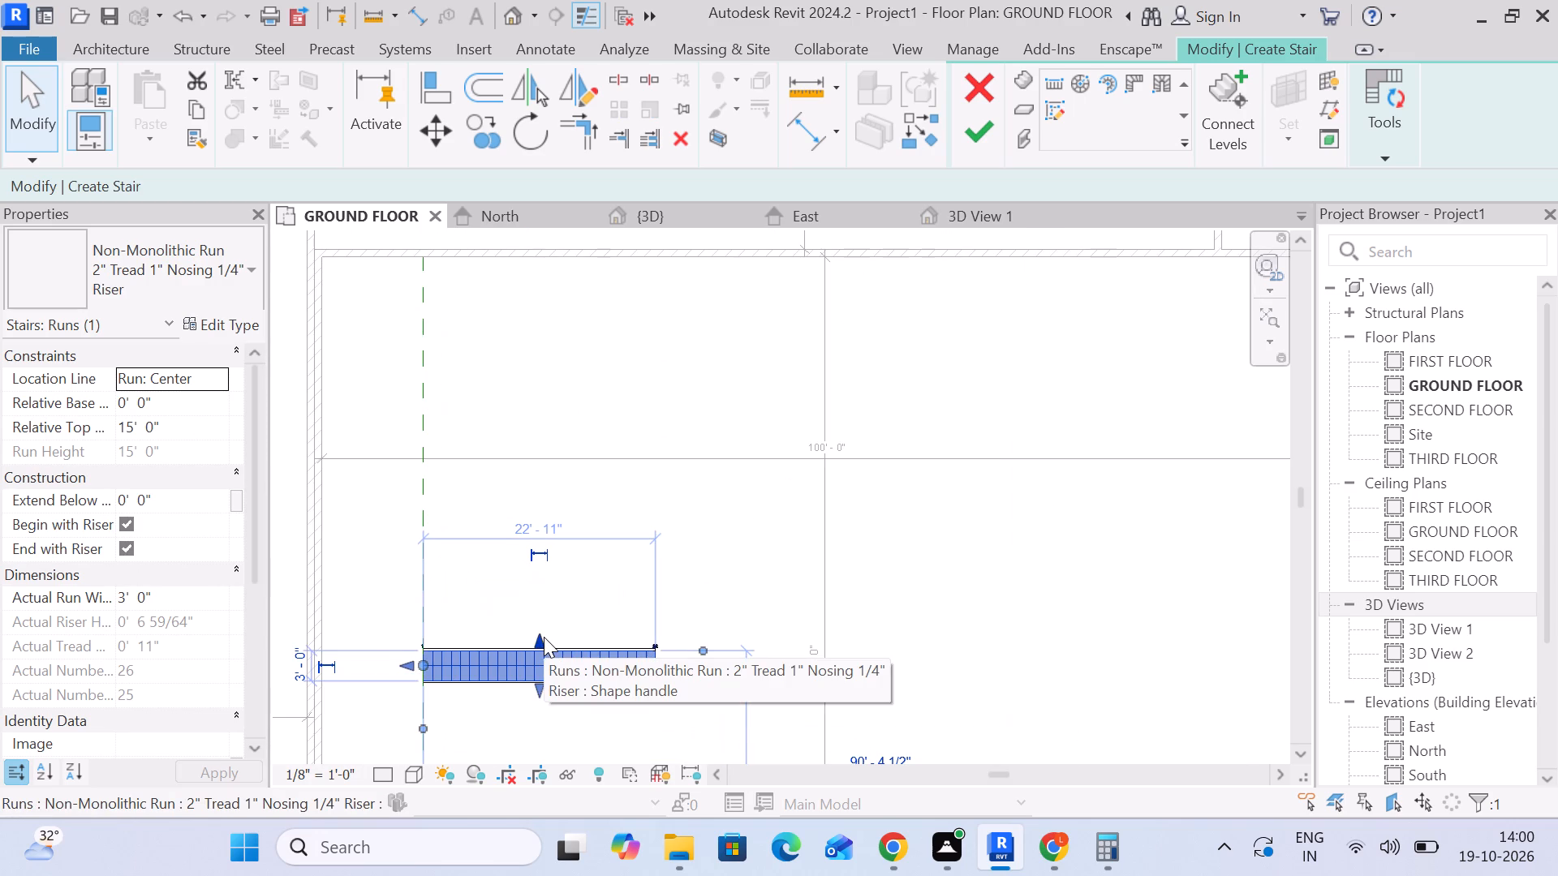
pyautogui.moveTo(544, 637); pyautogui.dragTo(511, 539, button='middle')
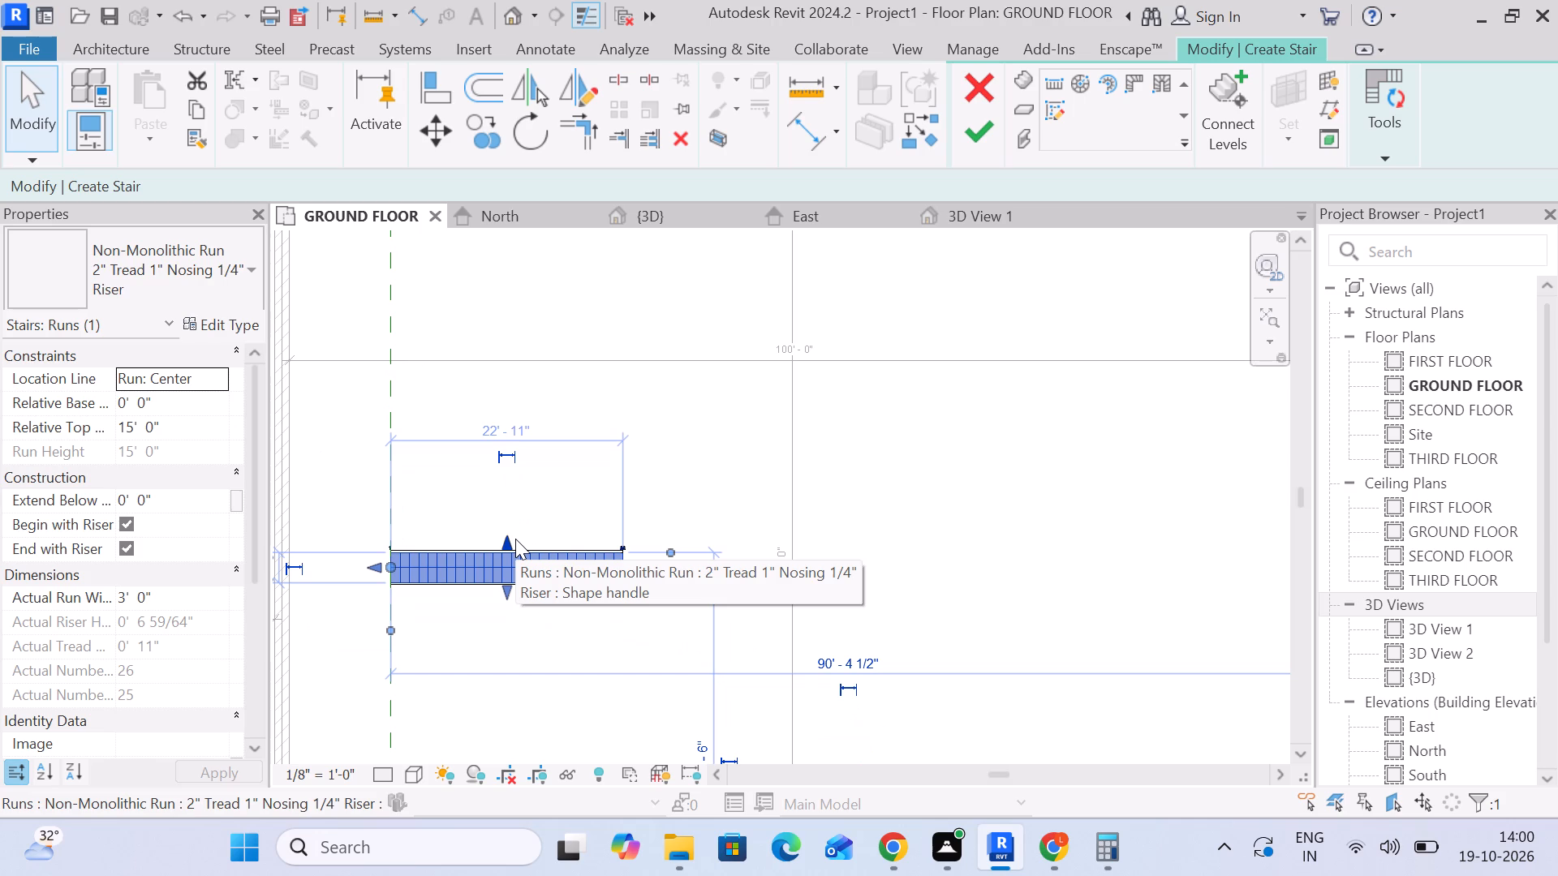
pyautogui.moveTo(507, 544); pyautogui.dragTo(500, 406)
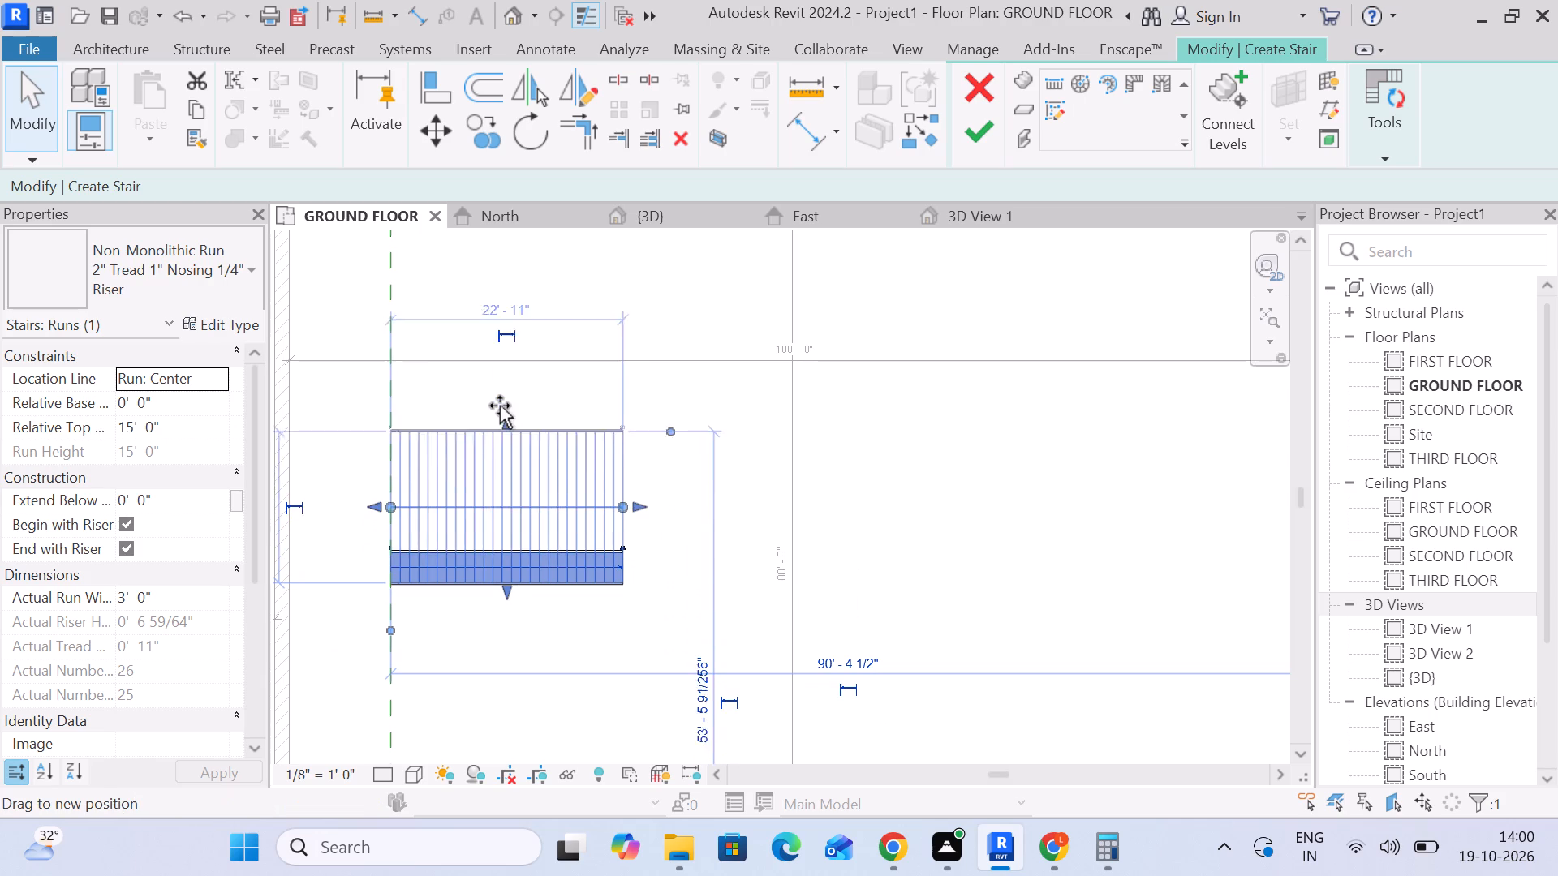
pyautogui.moveTo(500, 406); pyautogui.dragTo(510, 331)
# Stretch the stair run's south edge southward, making the run about 33'-5" wide.
pyautogui.moveTo(510, 331); pyautogui.dragTo(538, 608, button='middle')
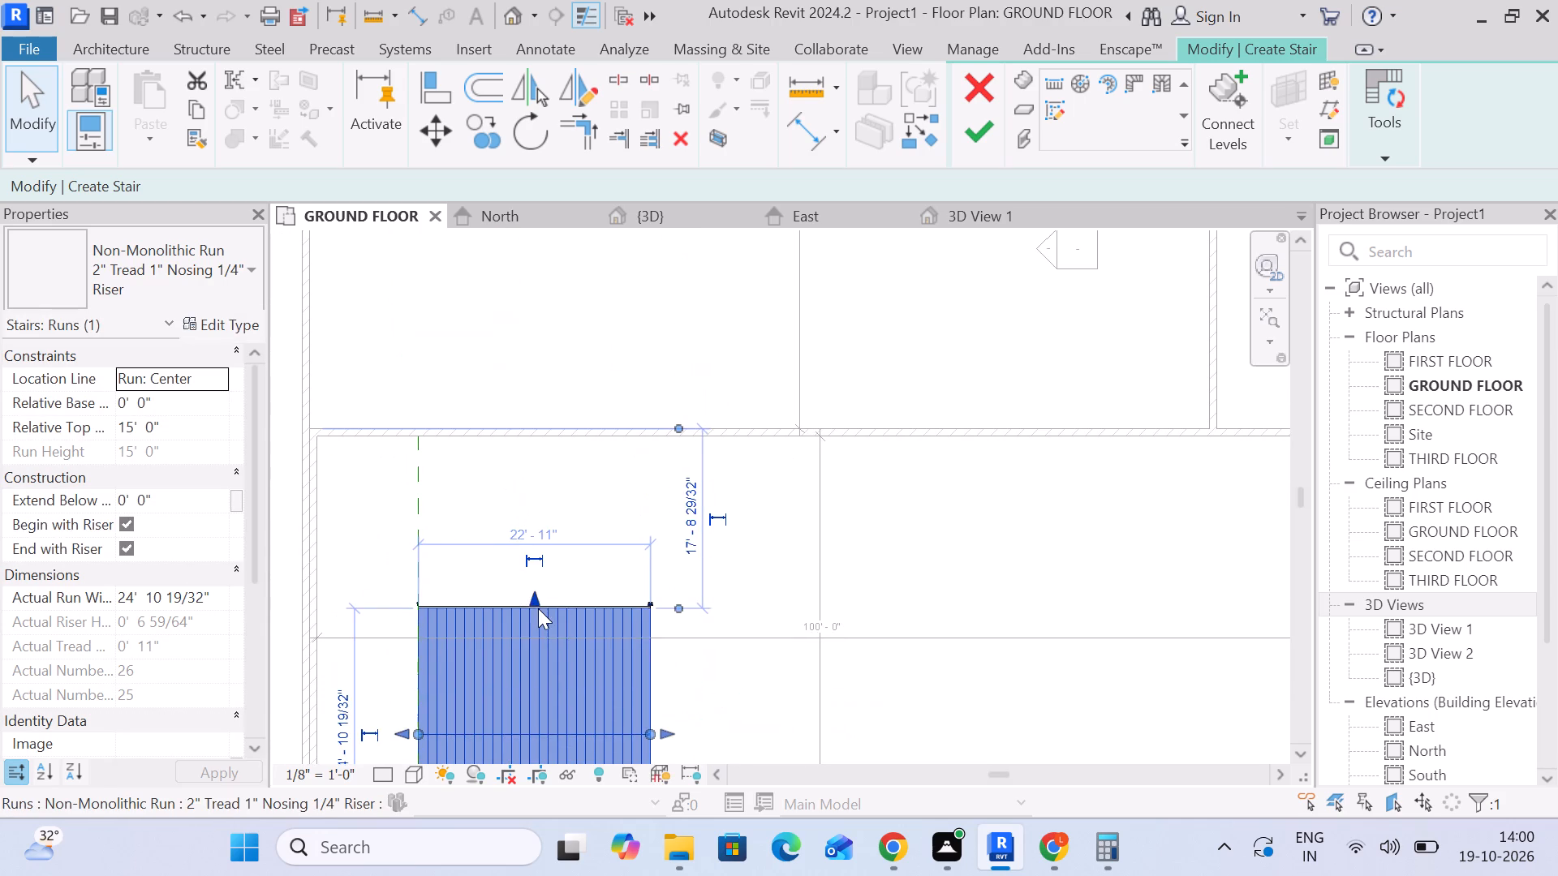
pyautogui.moveTo(534, 602); pyautogui.dragTo(537, 328, button='middle')
pyautogui.moveTo(537, 587); pyautogui.dragTo(537, 670)
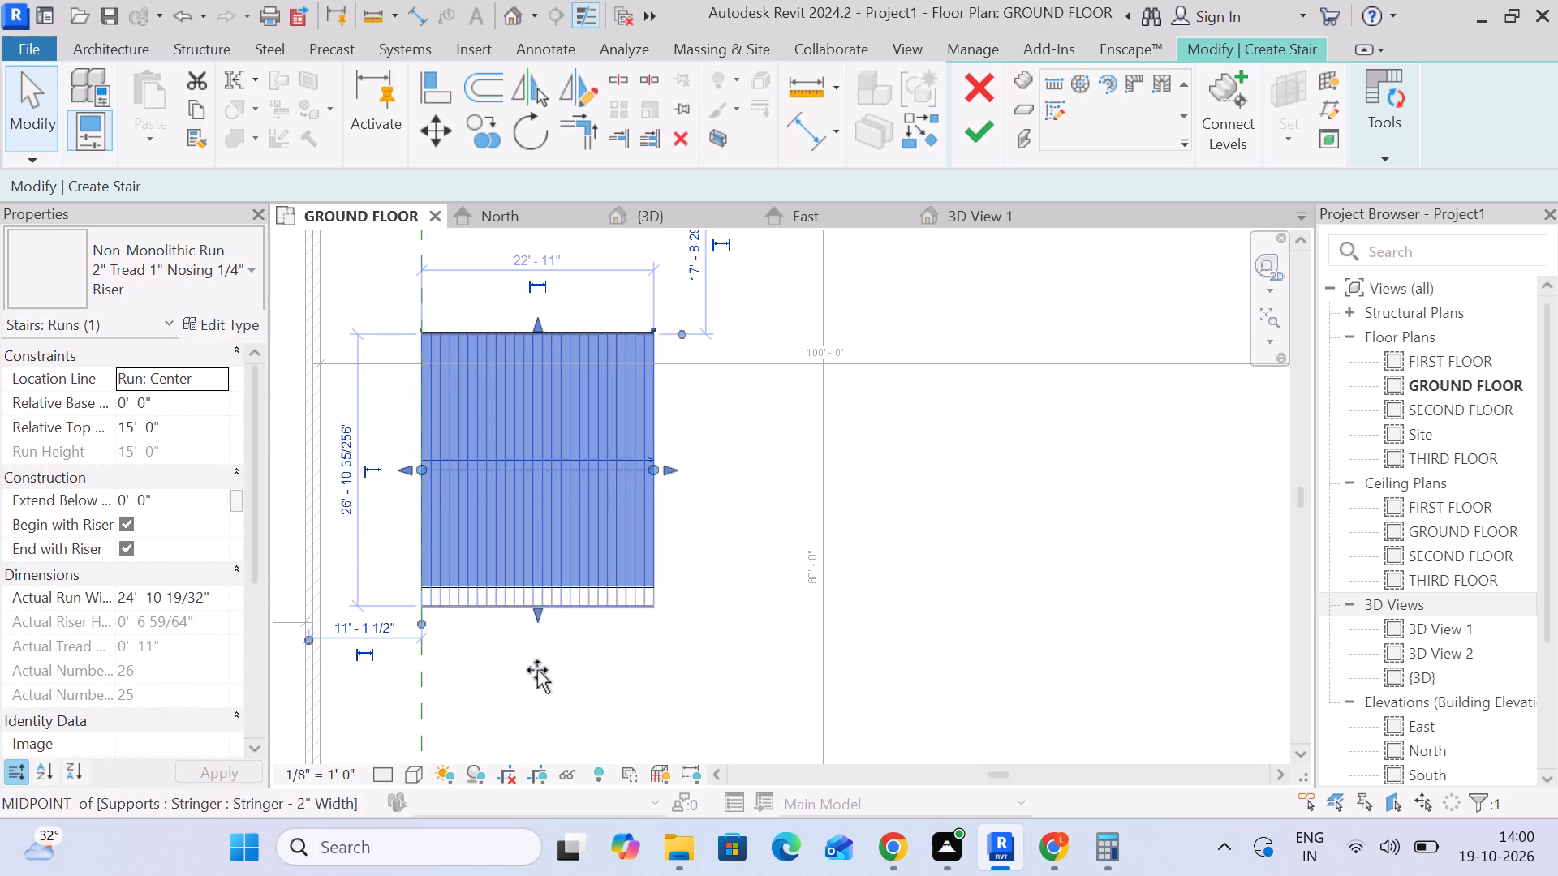
pyautogui.moveTo(537, 670); pyautogui.dragTo(538, 672)
pyautogui.scroll(-2, 931, 663)
pyautogui.moveTo(931, 663); pyautogui.dragTo(891, 560, button='middle')
pyautogui.click(983, 556)
# Inspect the widened run in the {3D} view and finish the stair.
pyautogui.scroll(-4, 983, 556)
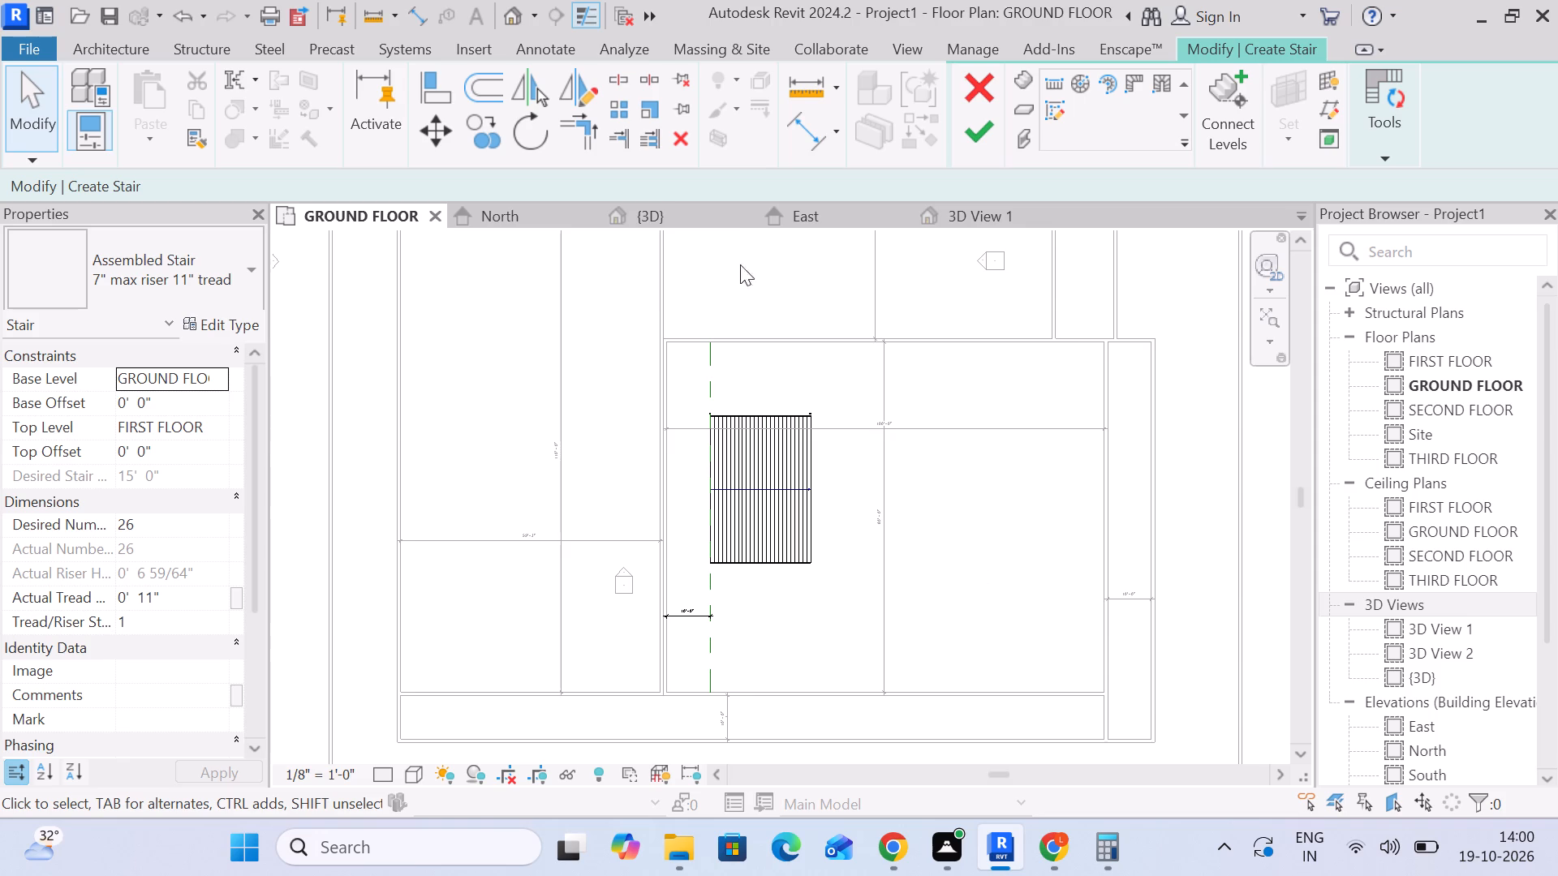
pyautogui.click(669, 229)
pyautogui.click(669, 221)
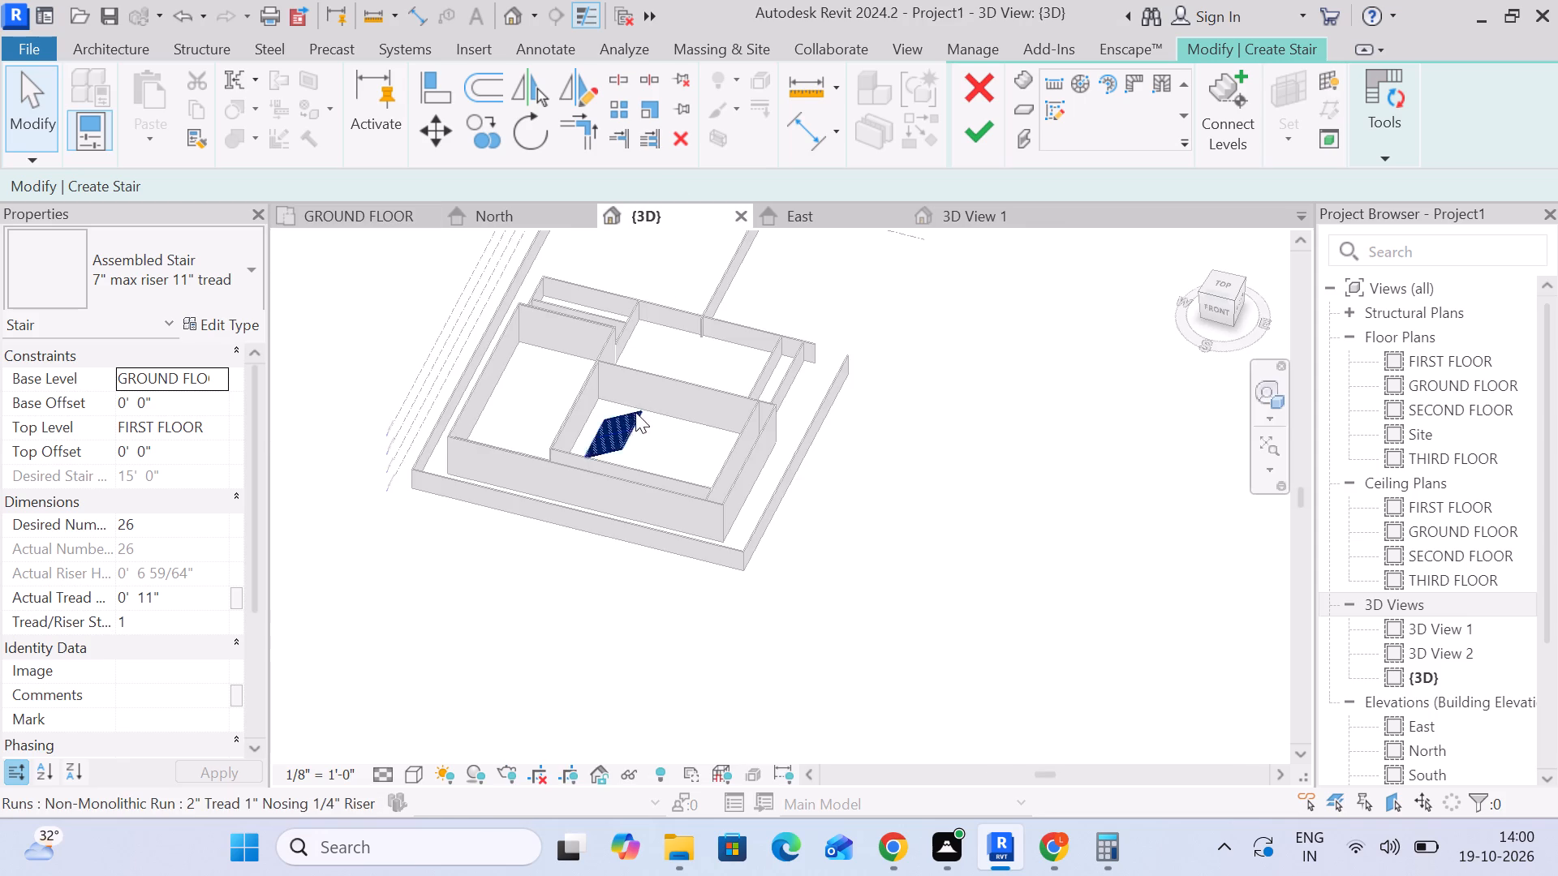
pyautogui.scroll(17, 633, 423)
pyautogui.click(587, 471)
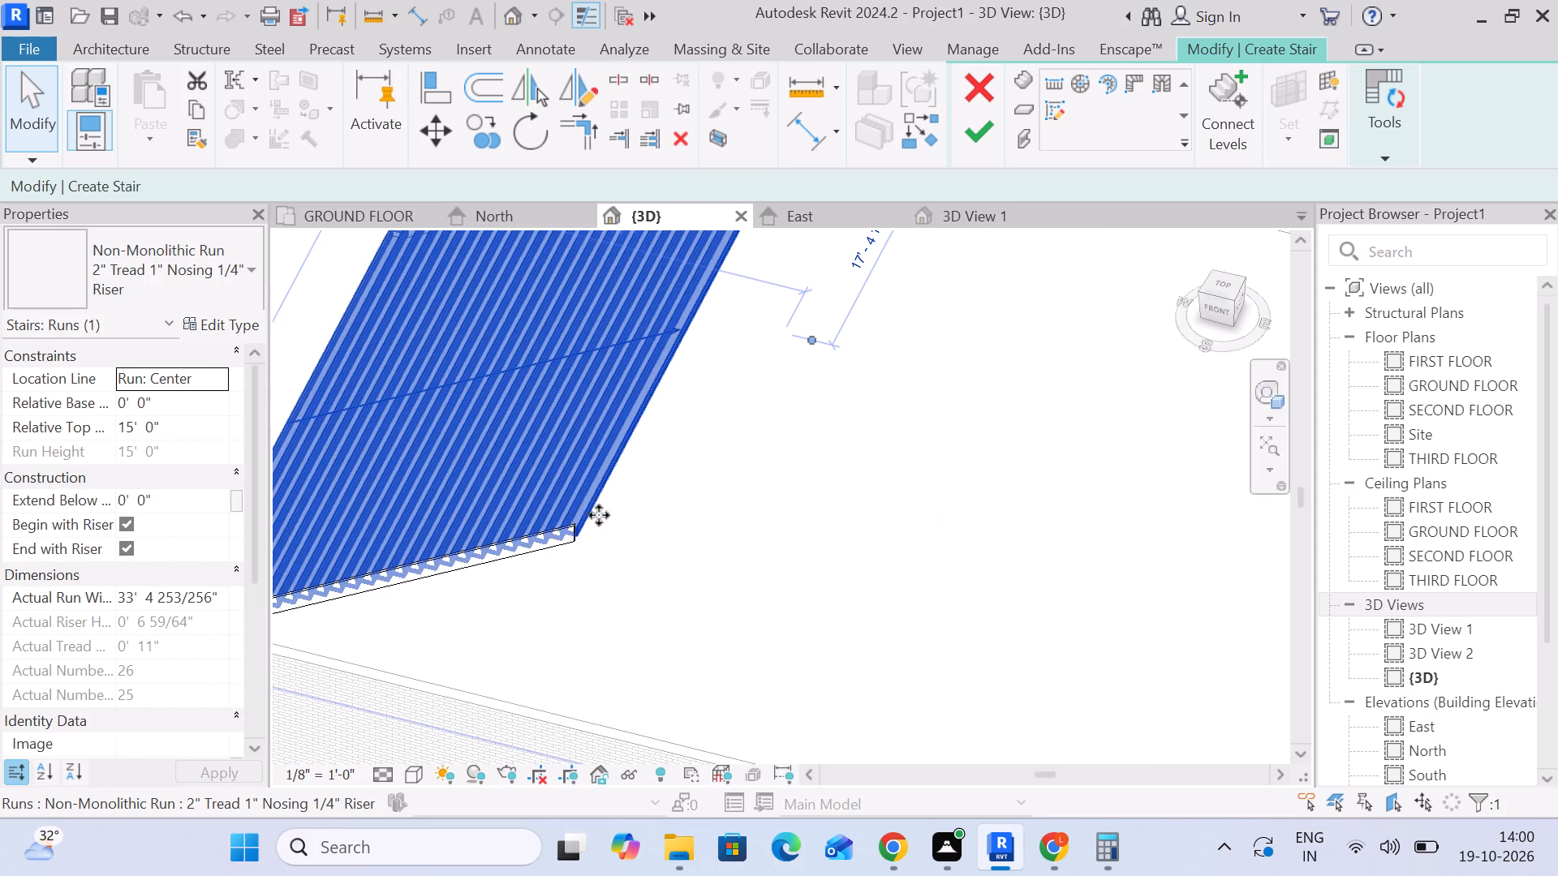
pyautogui.scroll(-5, 604, 514)
pyautogui.scroll(2, 676, 366)
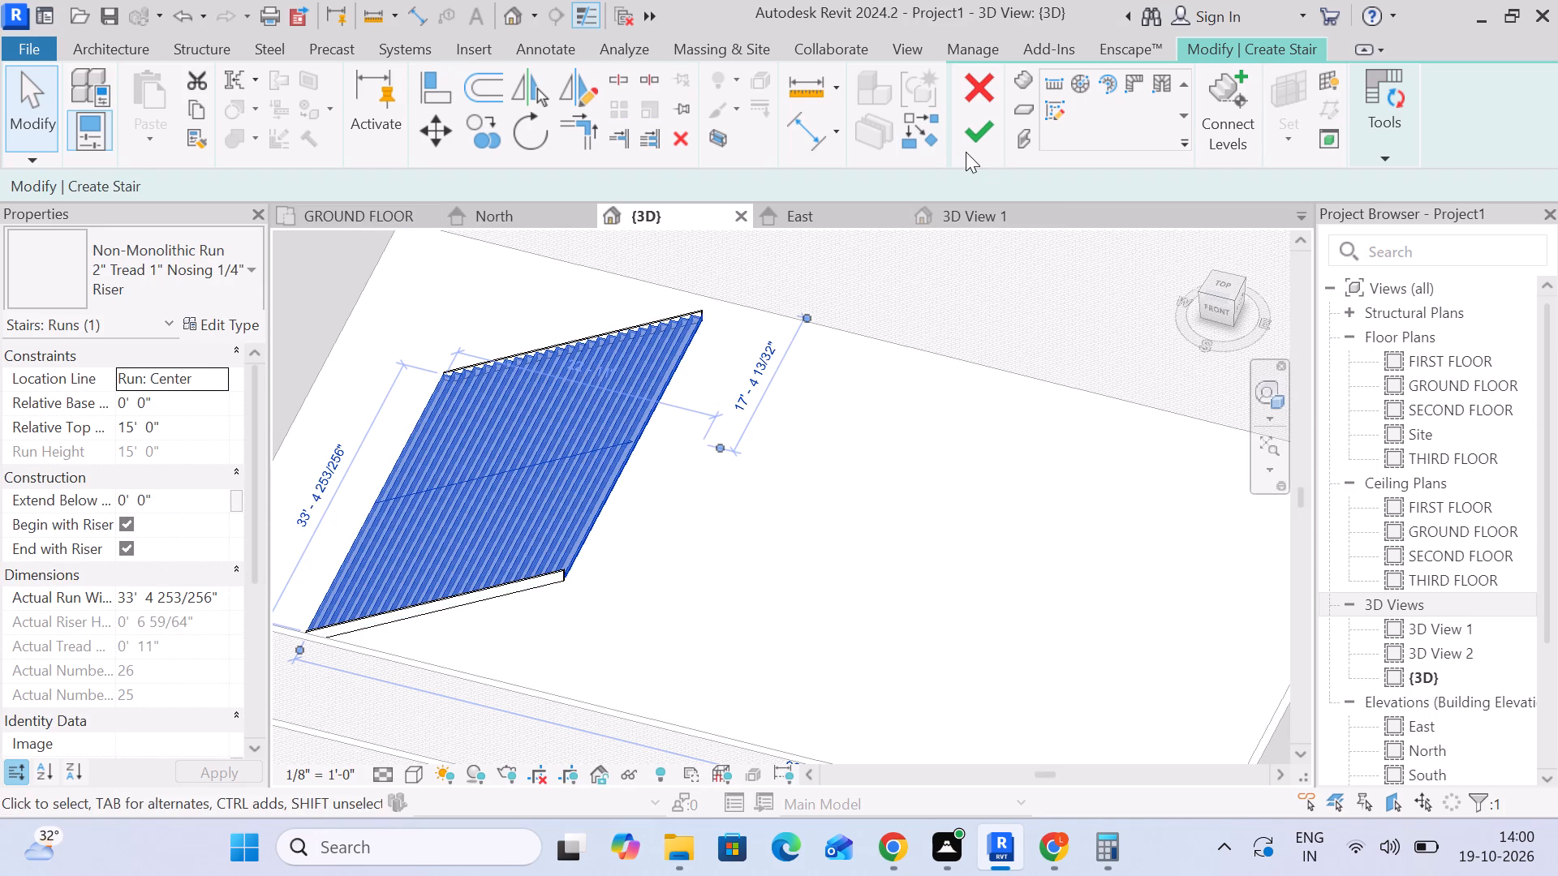
pyautogui.click(966, 144)
# Delete both handrail railings from the stair's north and south sides.
pyautogui.click(665, 295)
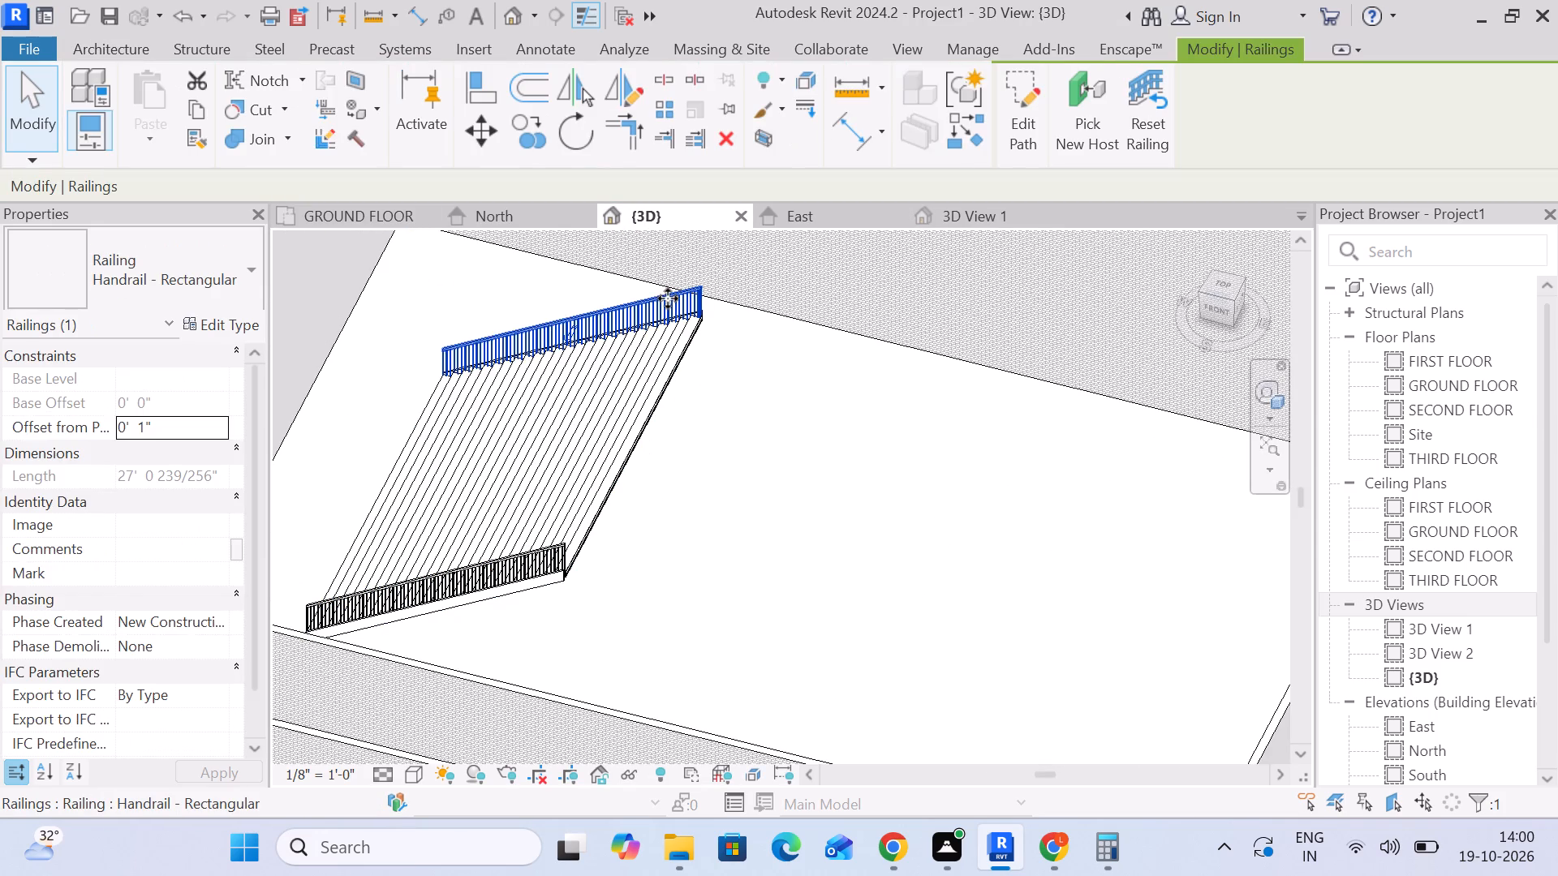
pyautogui.press('Delete')
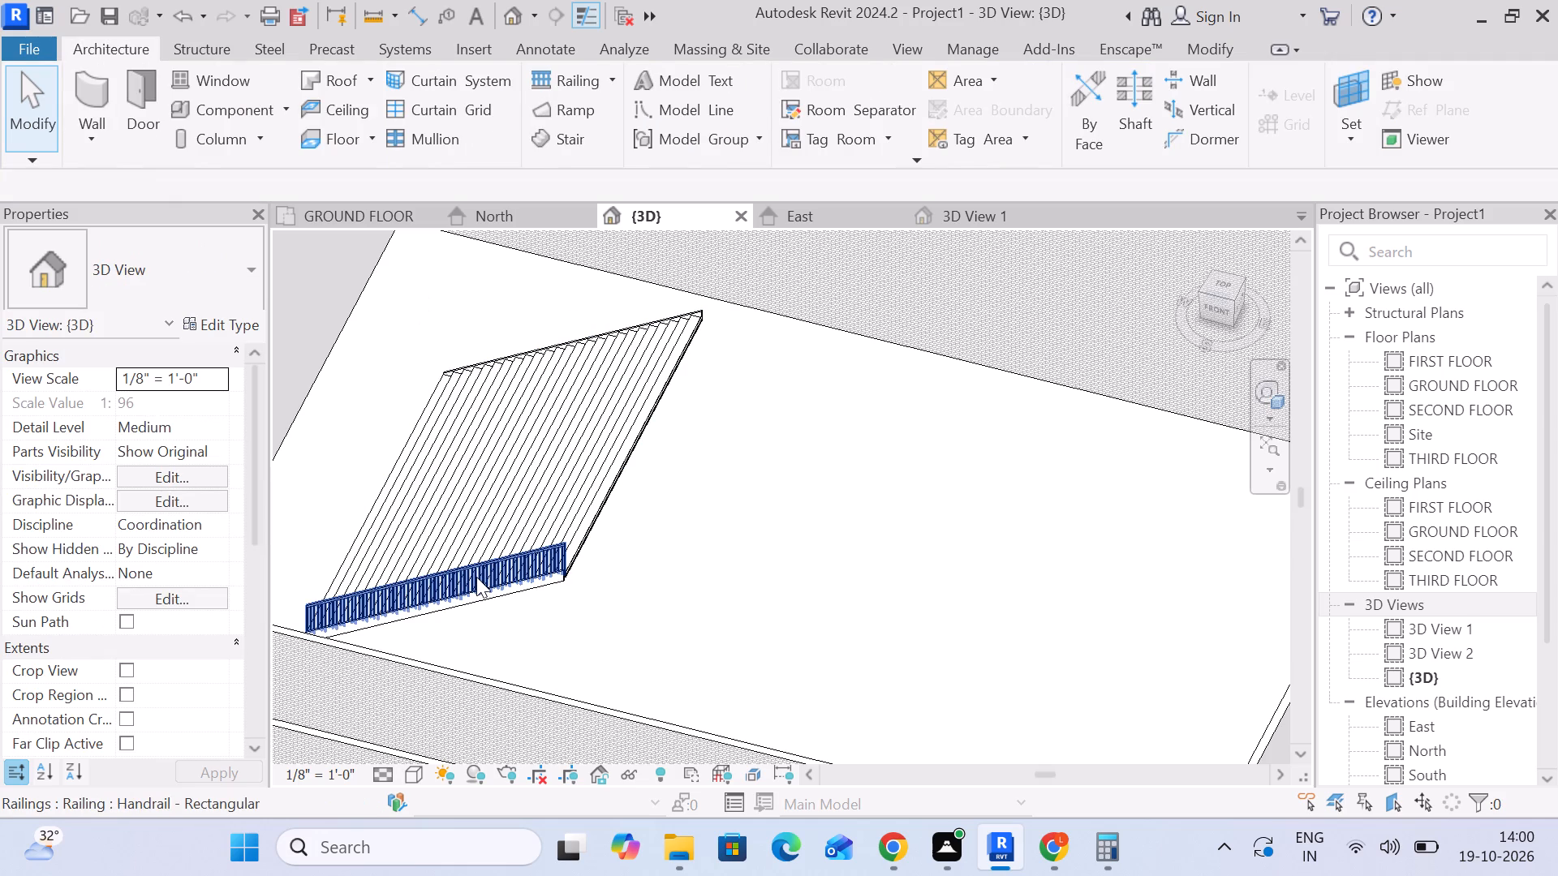
pyautogui.click(476, 577)
pyautogui.press('Delete')
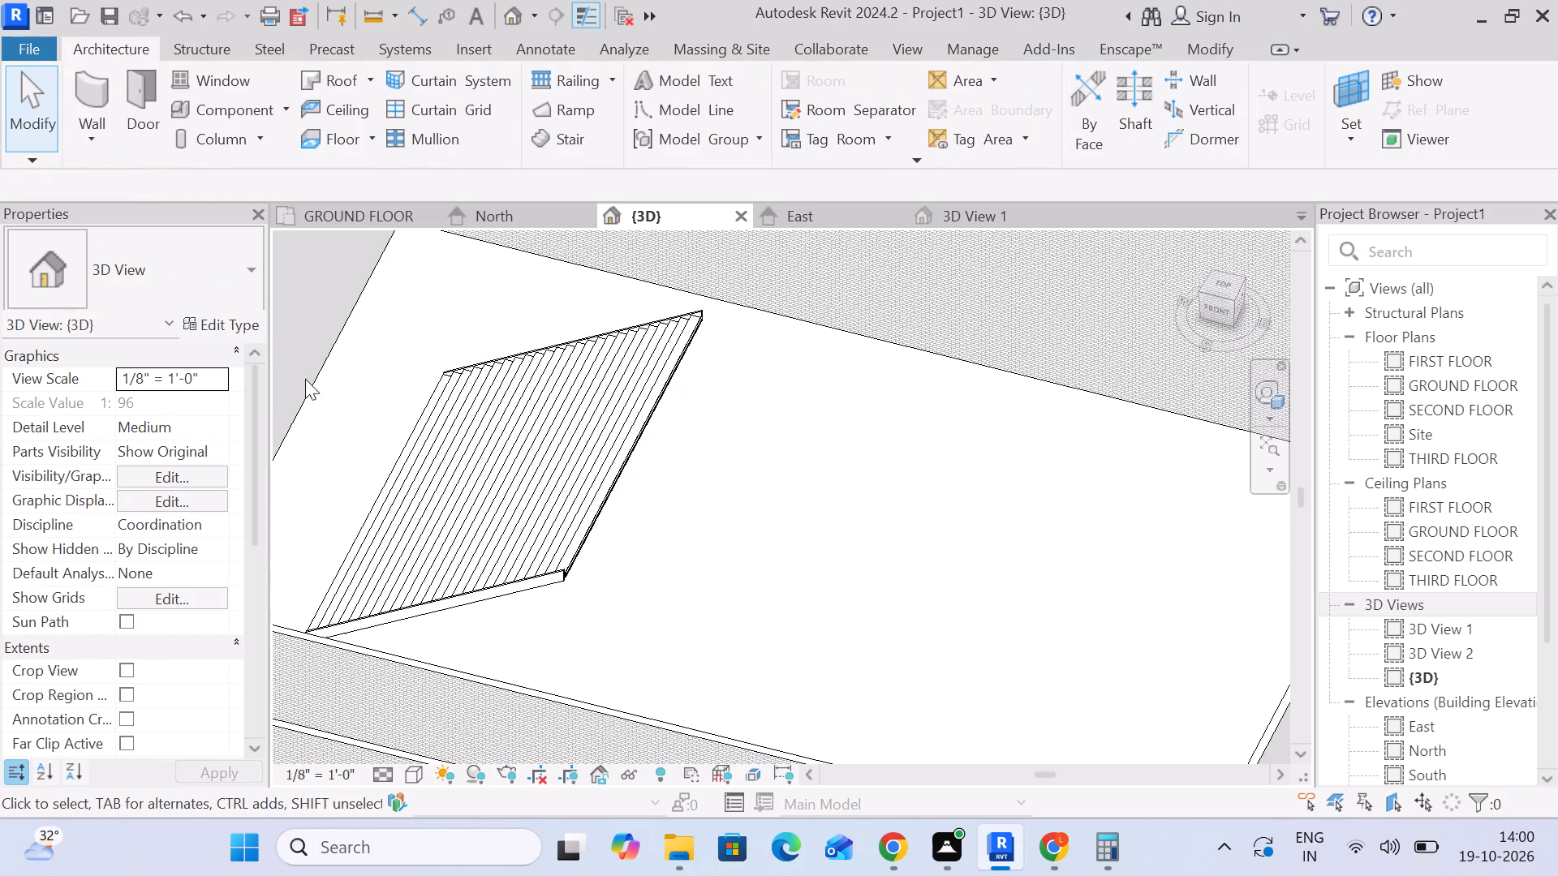
# Change the stair's type to Cast-In-Place Stair, Monolithic Stair.
pyautogui.moveTo(768, 528); pyautogui.dragTo(753, 526)
pyautogui.click(652, 471)
pyautogui.click(607, 461)
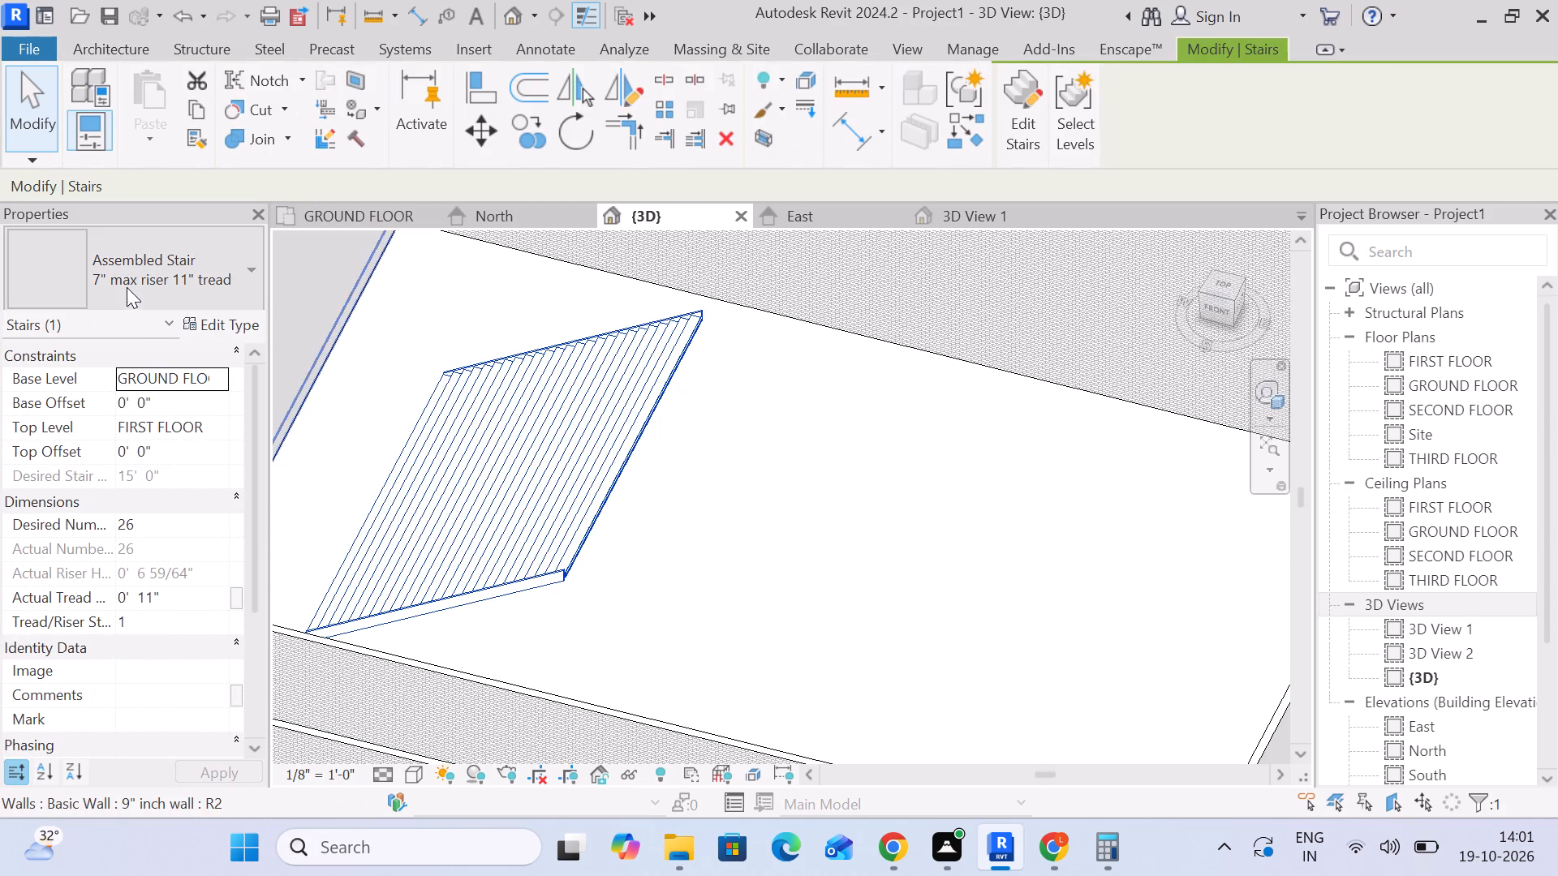
pyautogui.click(127, 287)
pyautogui.click(138, 454)
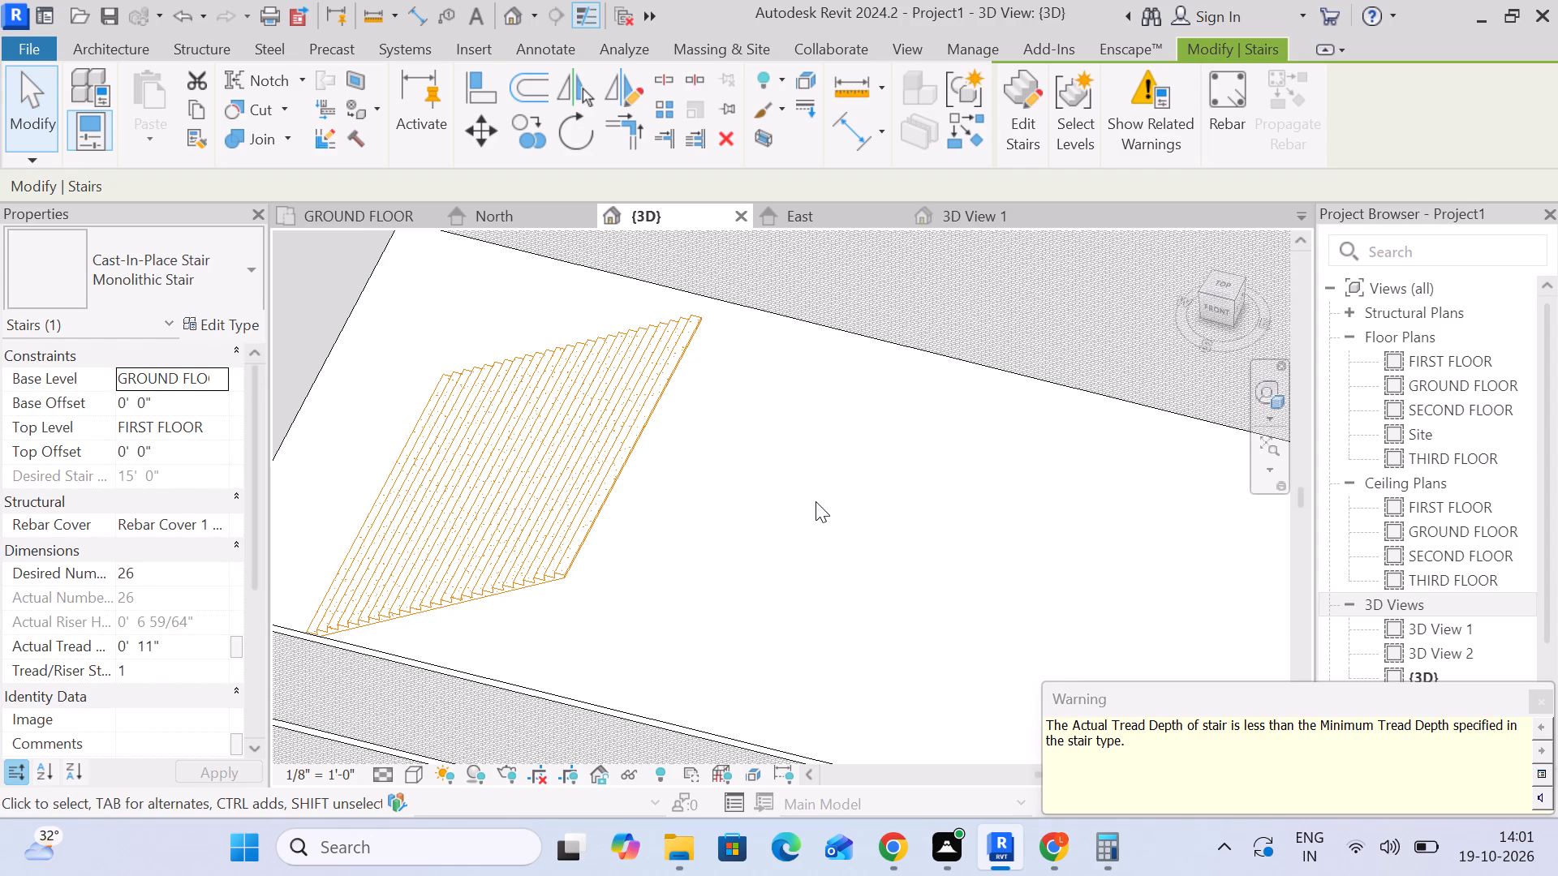
# Edit the stair and set the Monolithic Stair type's minimum tread depth to 3' and minimum run width to 5'.
pyautogui.click(861, 495)
pyautogui.click(432, 545)
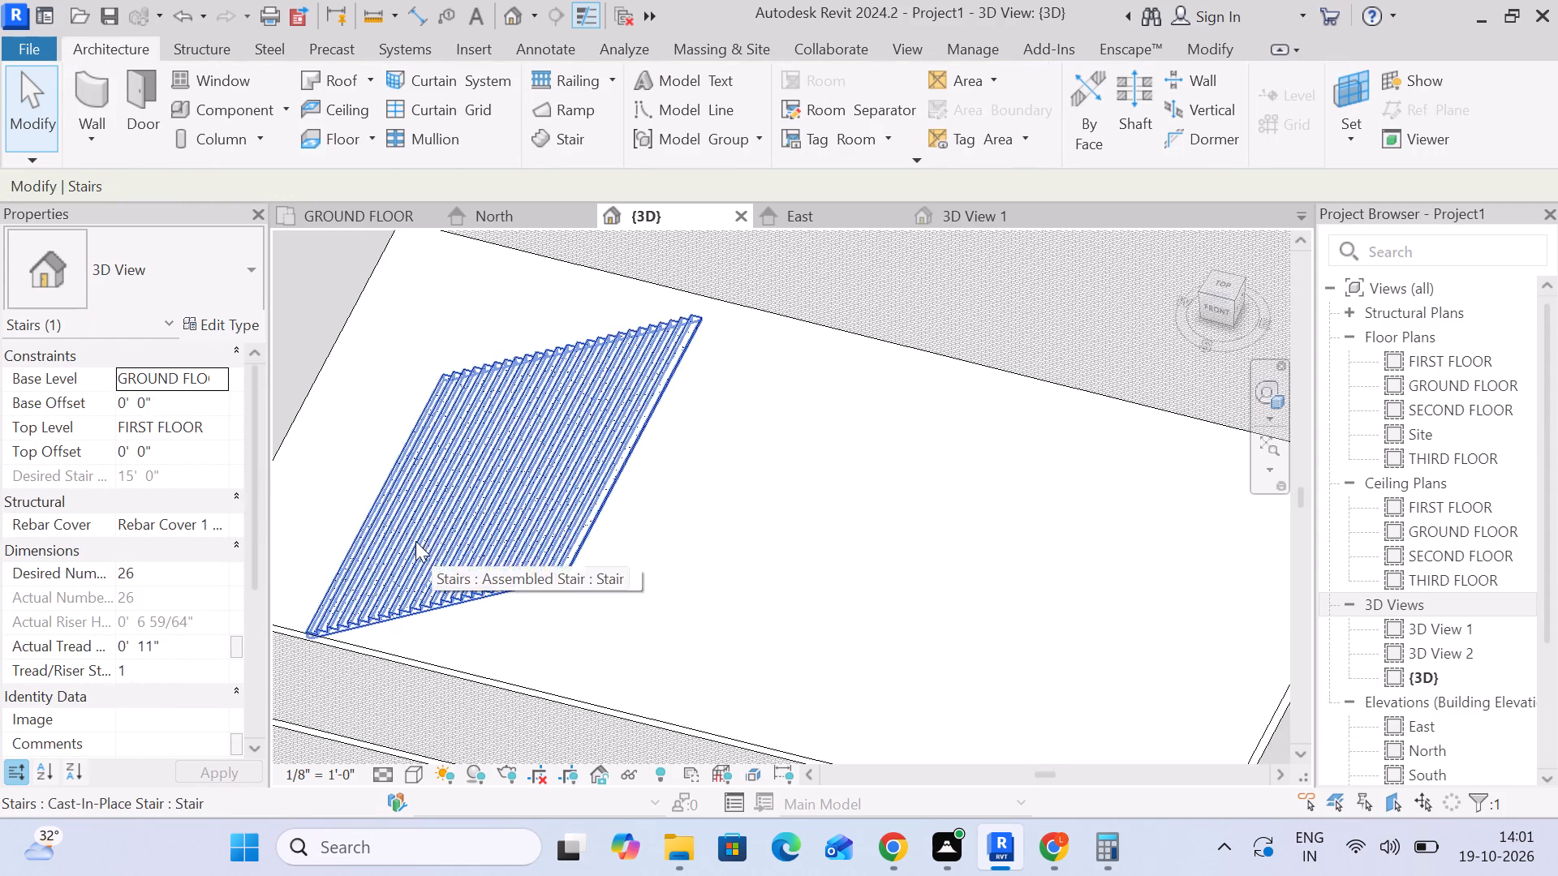
pyautogui.click(1003, 137)
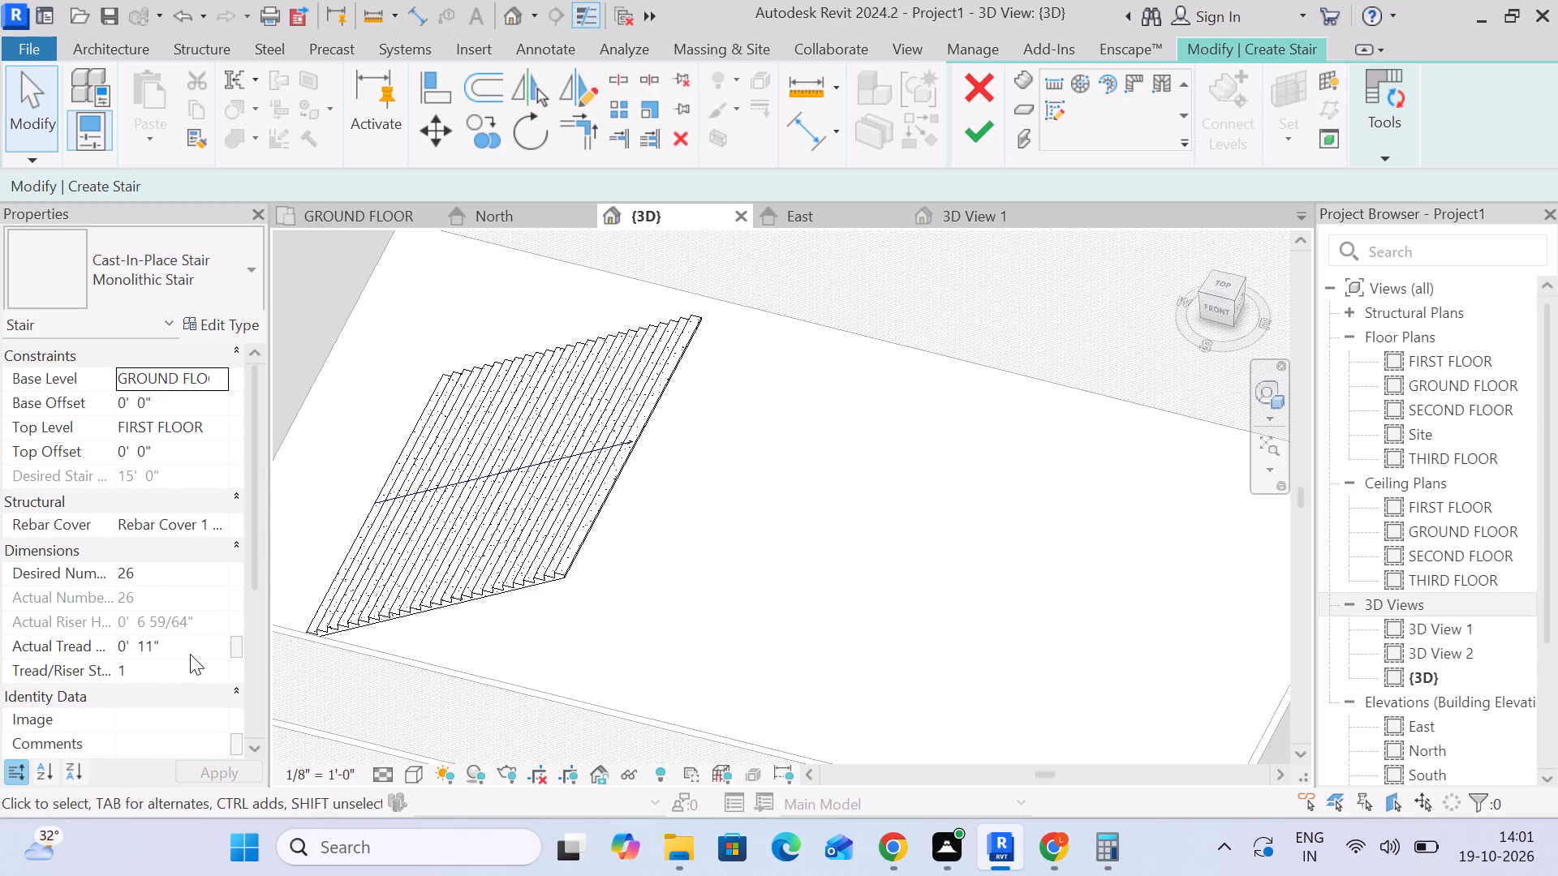
pyautogui.click(231, 324)
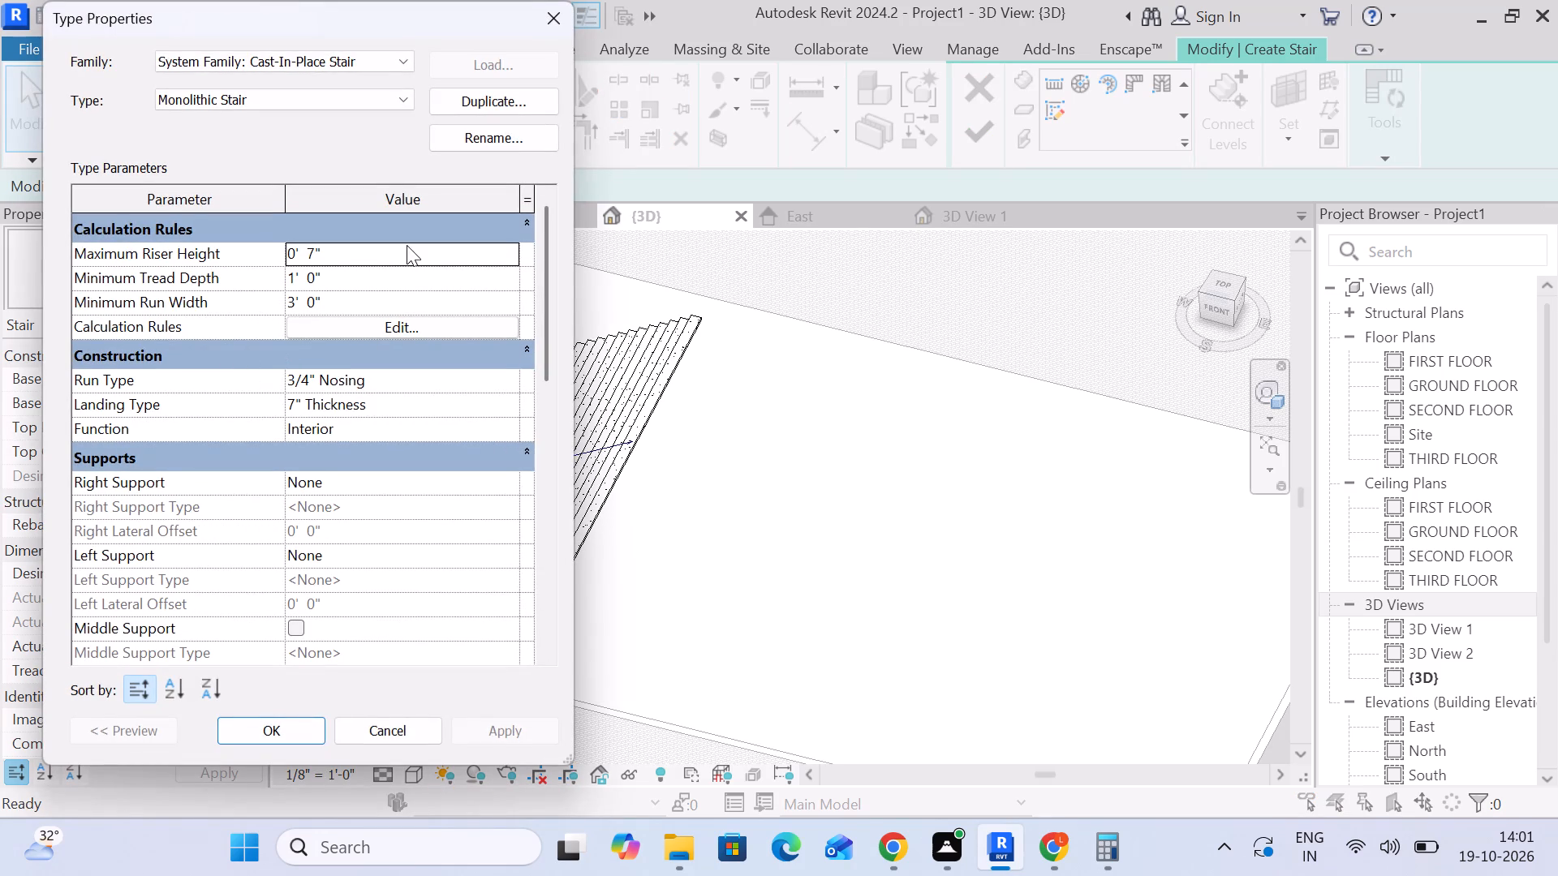
pyautogui.click(340, 286)
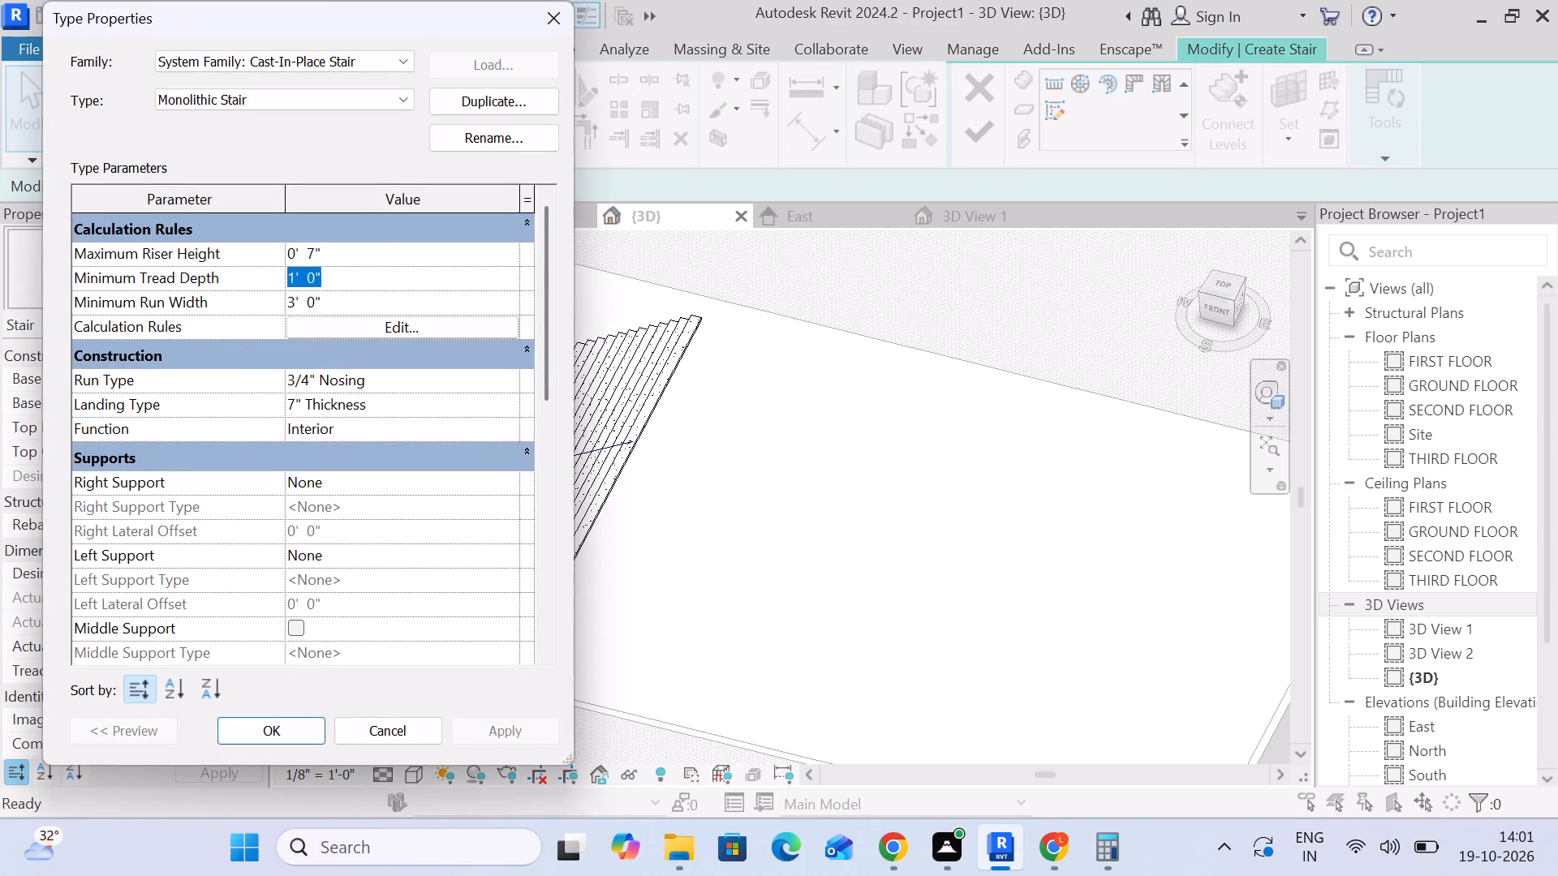
pyautogui.write("3'")
pyautogui.press('Return')
pyautogui.click(342, 310)
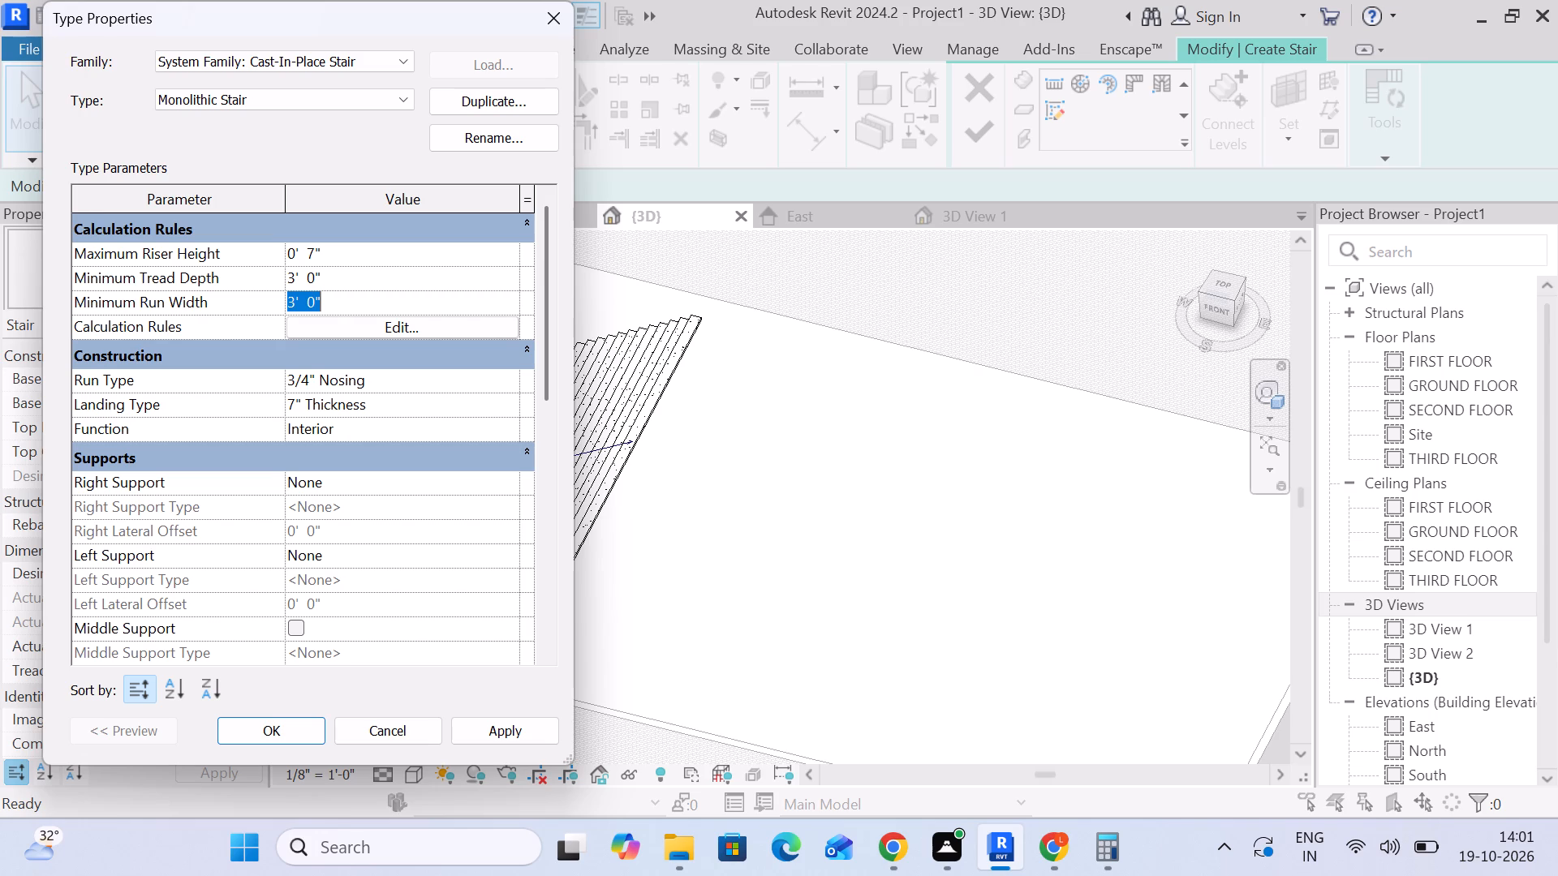
pyautogui.press('5')
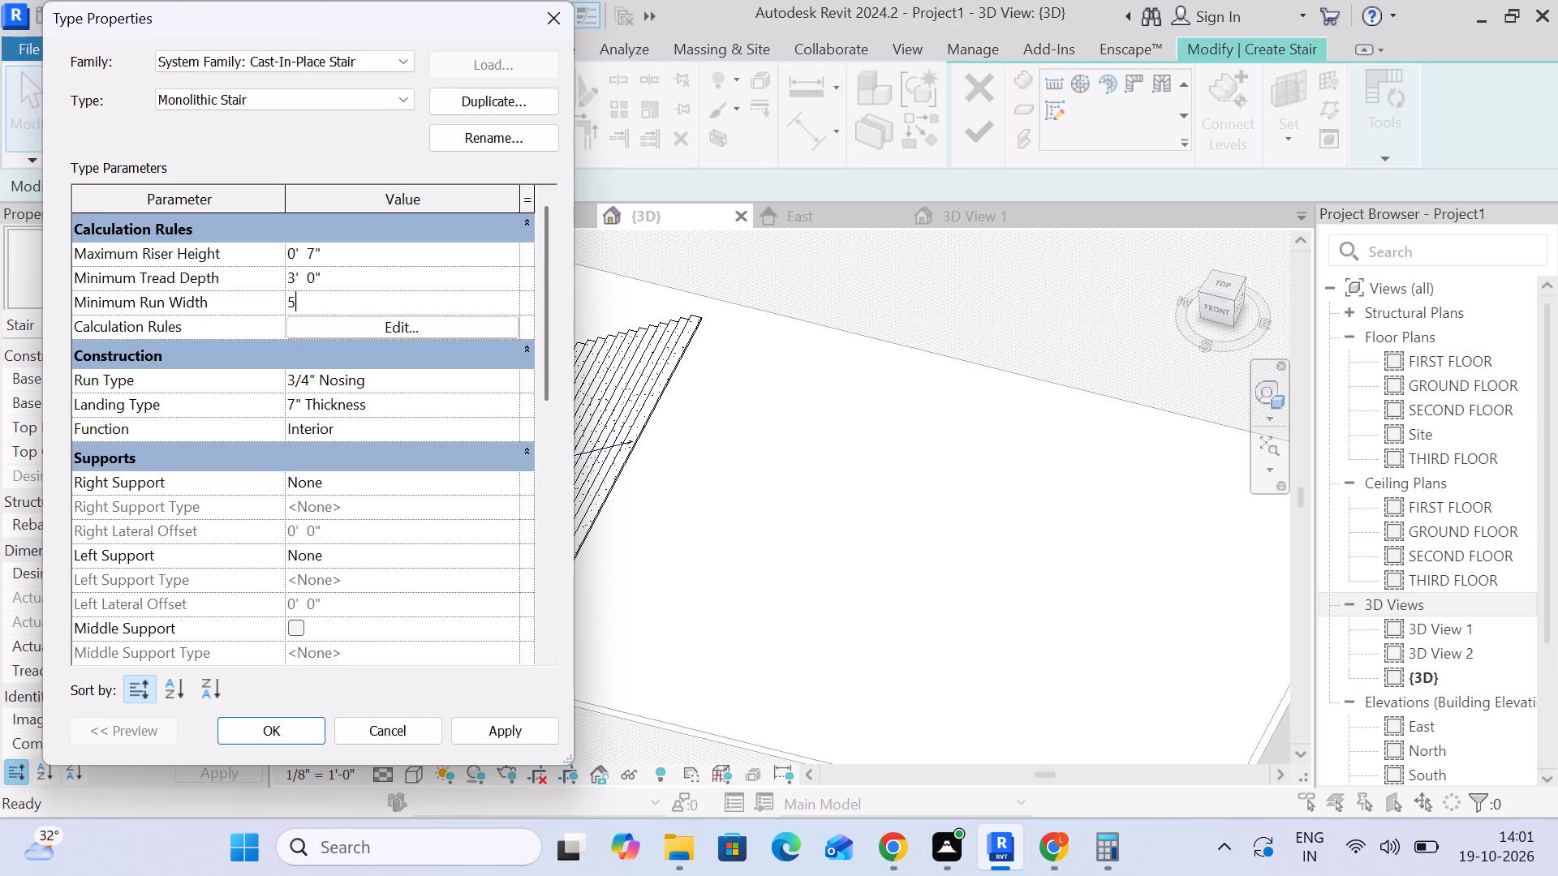
pyautogui.press("'")
pyautogui.press('Return')
pyautogui.click(536, 727)
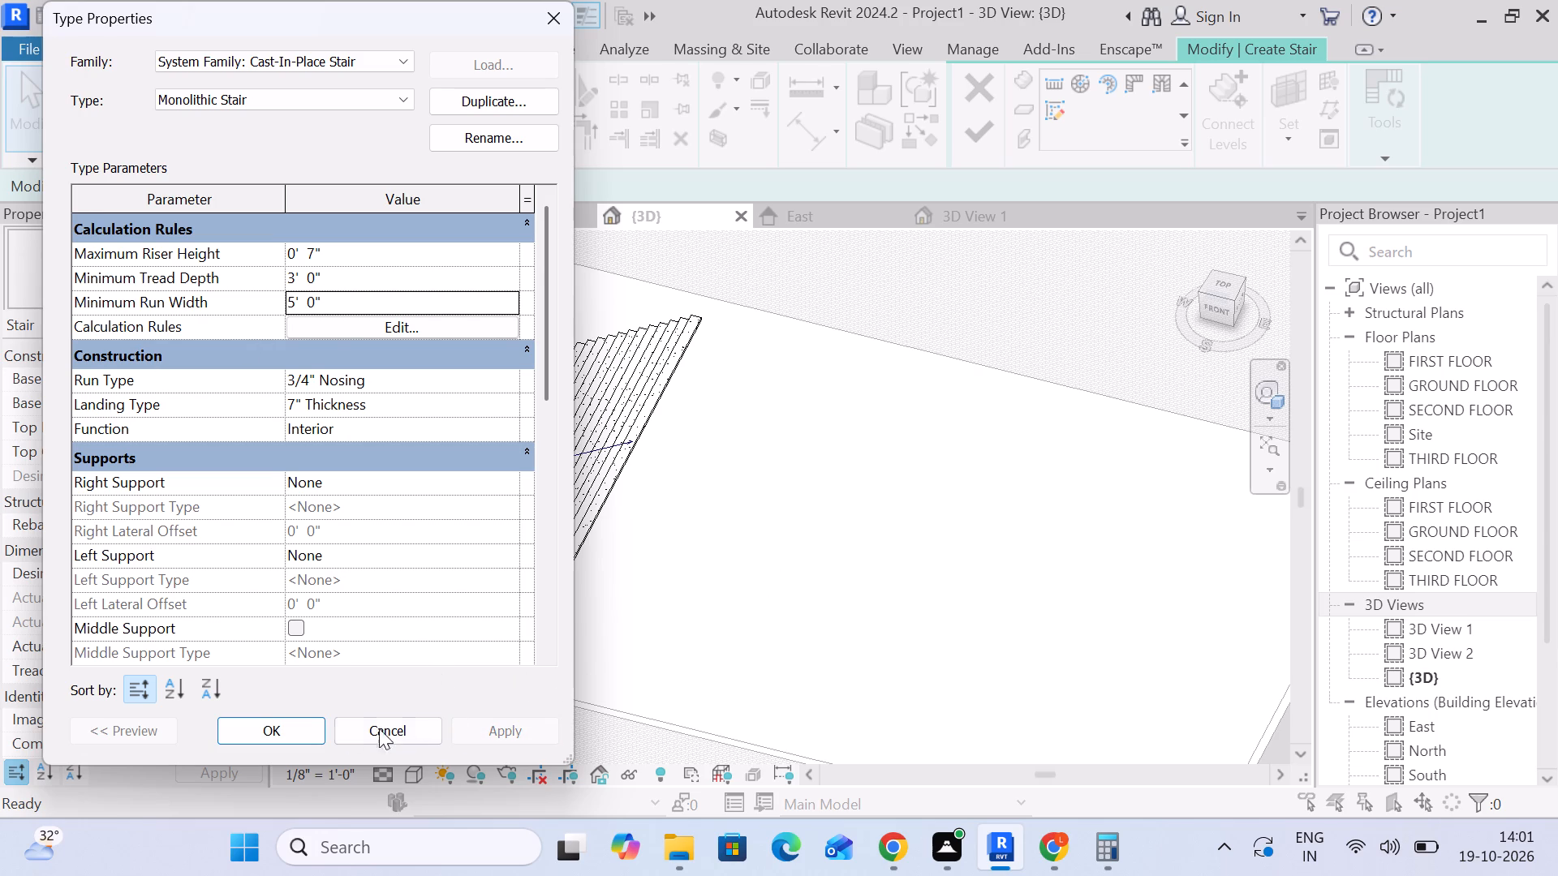
pyautogui.click(291, 736)
# Stretch the stair run's east end eastward in the GROUND FLOOR plan, making the run about 42'-2" long.
pyautogui.click(528, 495)
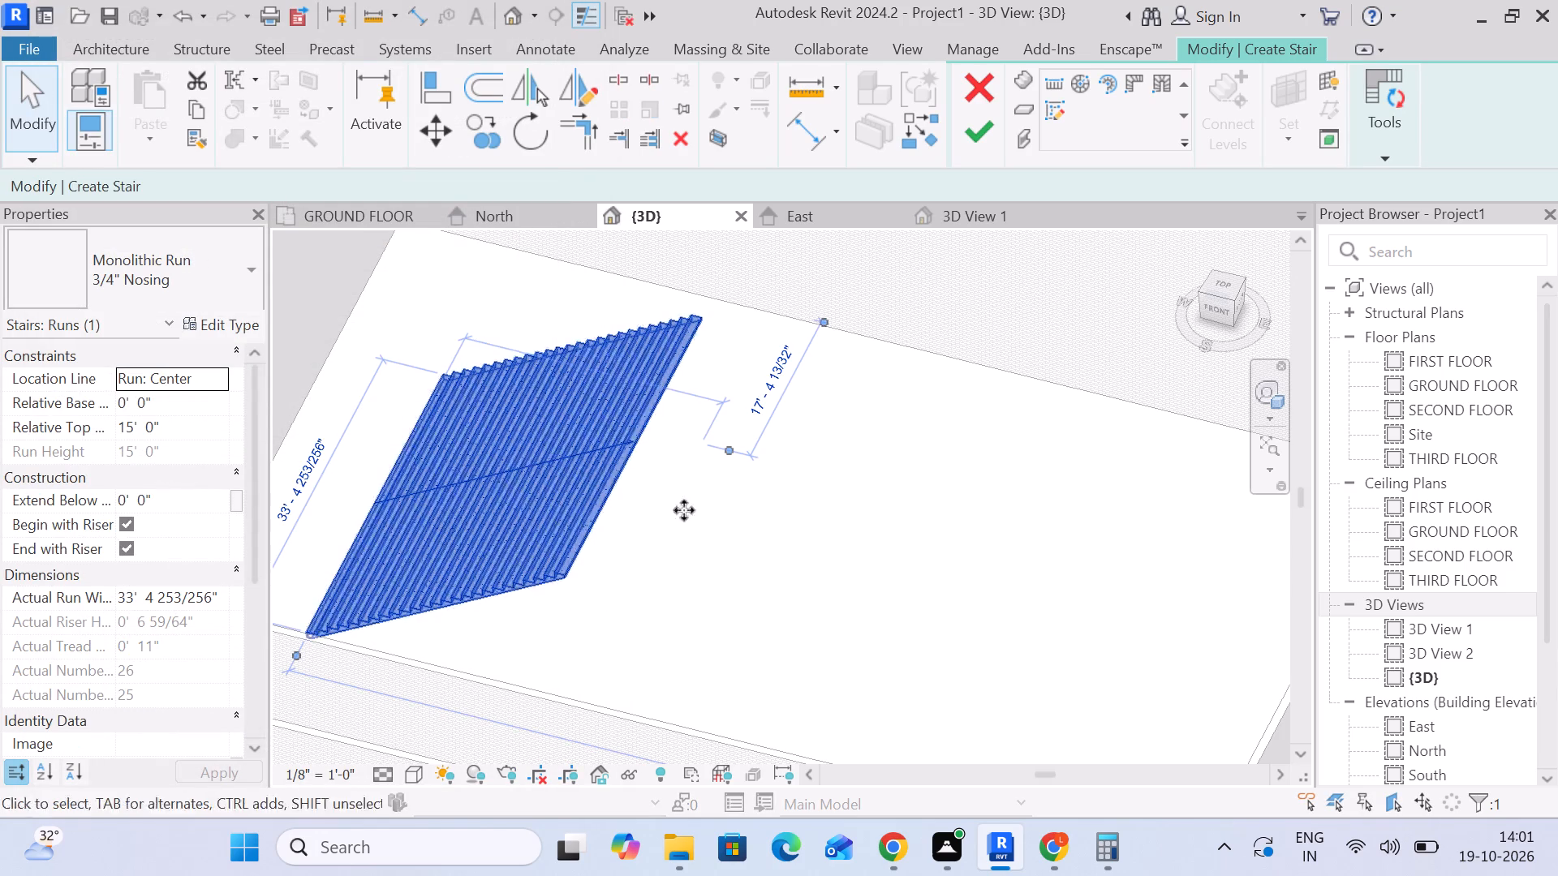
pyautogui.moveTo(723, 521); pyautogui.dragTo(681, 482, button='middle')
pyautogui.scroll(-3, 681, 482)
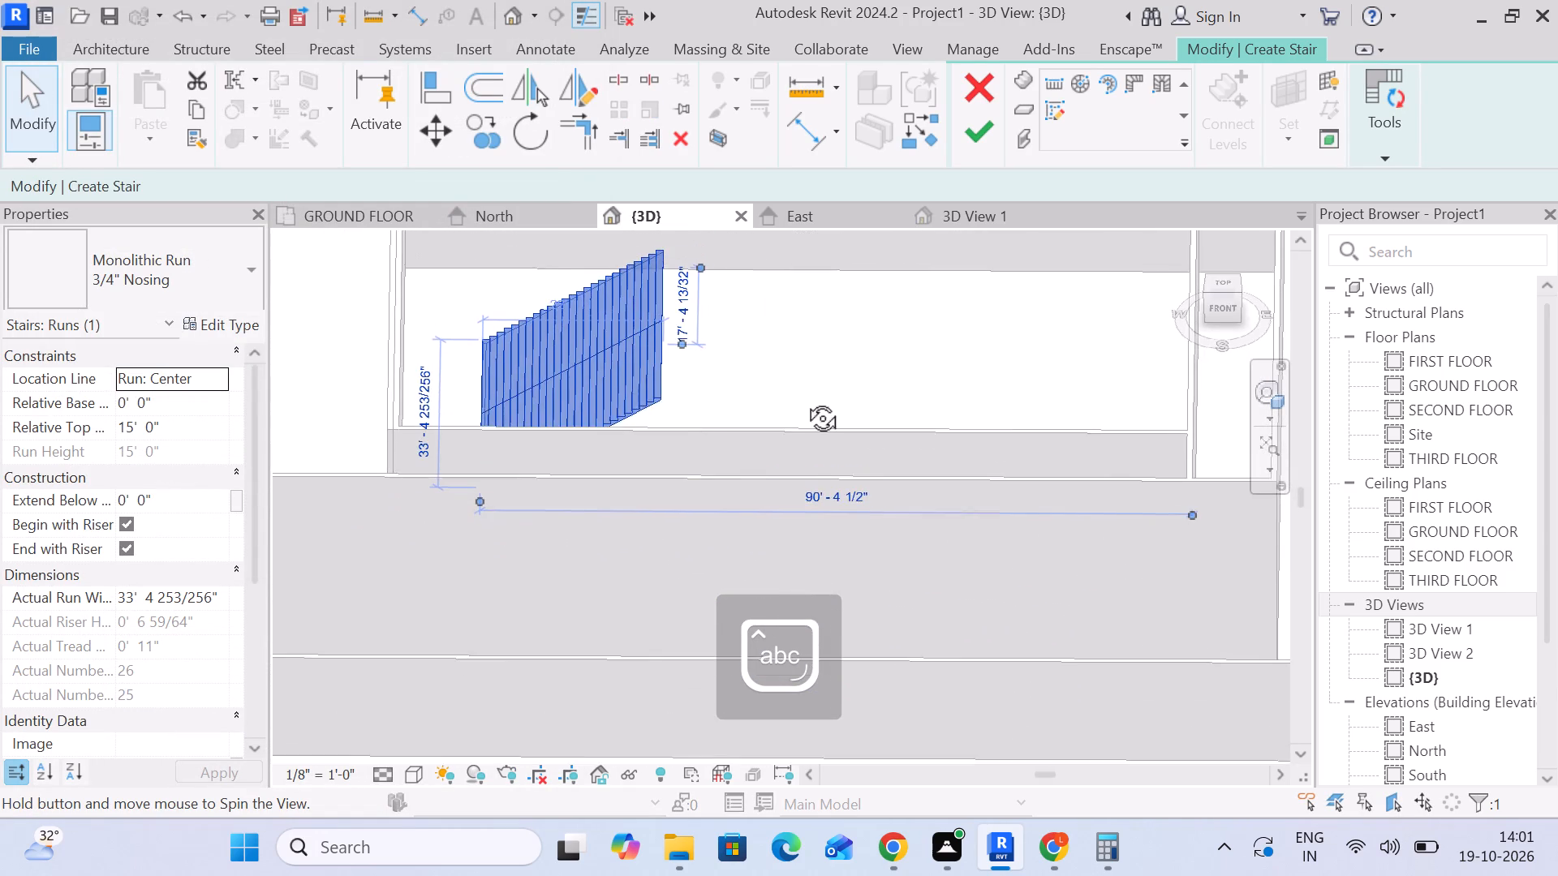
pyautogui.scroll(5, 664, 364)
pyautogui.moveTo(962, 444); pyautogui.dragTo(863, 413, button='middle')
pyautogui.keyDown('shift'); pyautogui.scroll(-3, 863, 413); pyautogui.keyUp('shift')
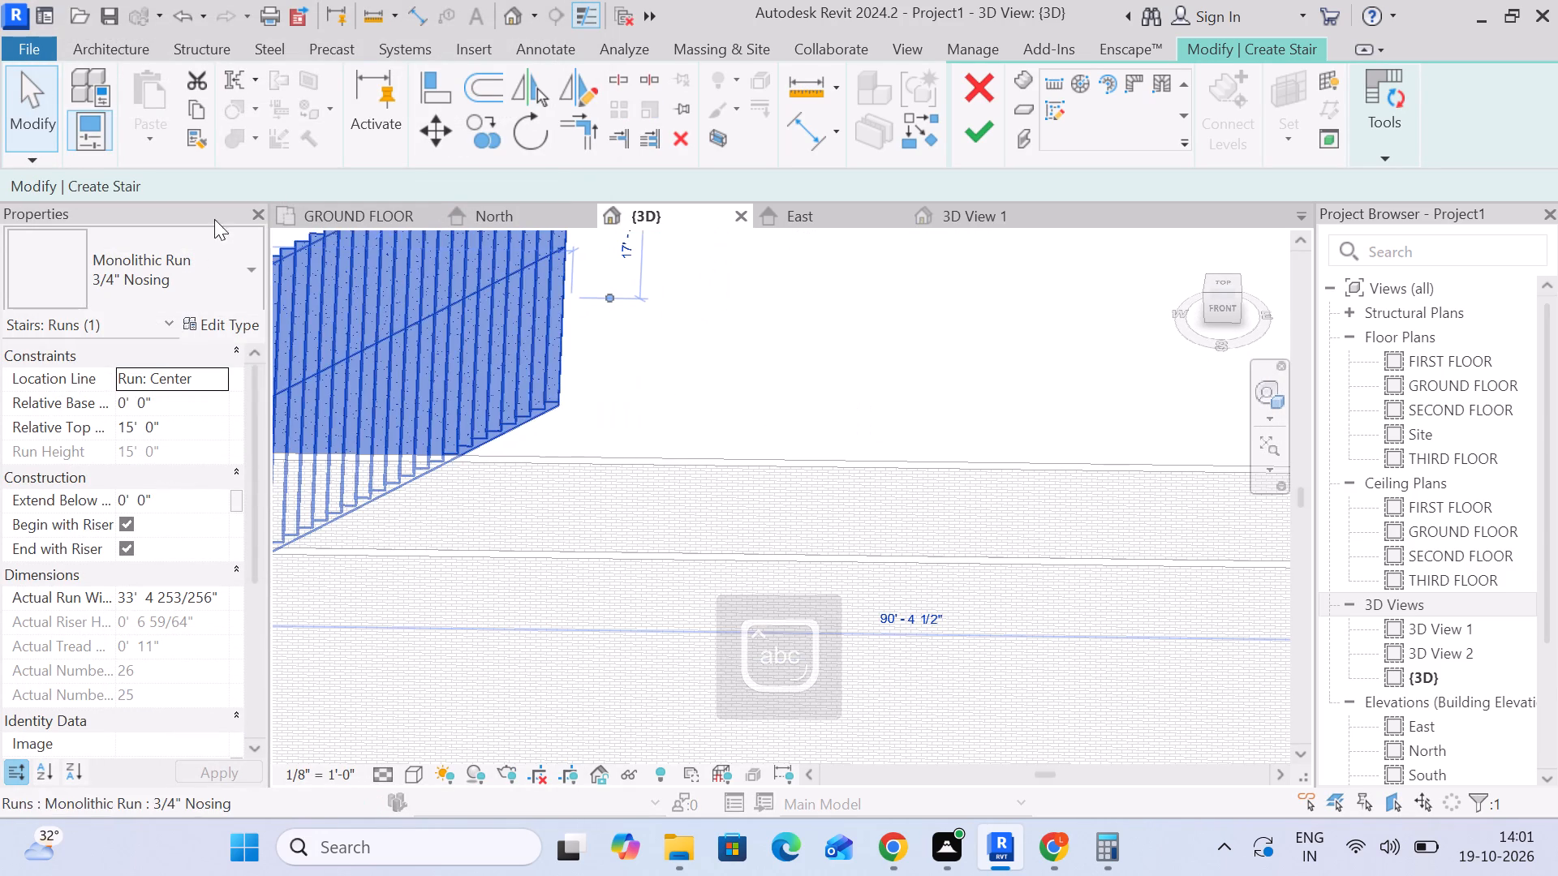
pyautogui.click(334, 207)
pyautogui.scroll(4, 803, 499)
pyautogui.moveTo(911, 509); pyautogui.dragTo(758, 501, button='middle')
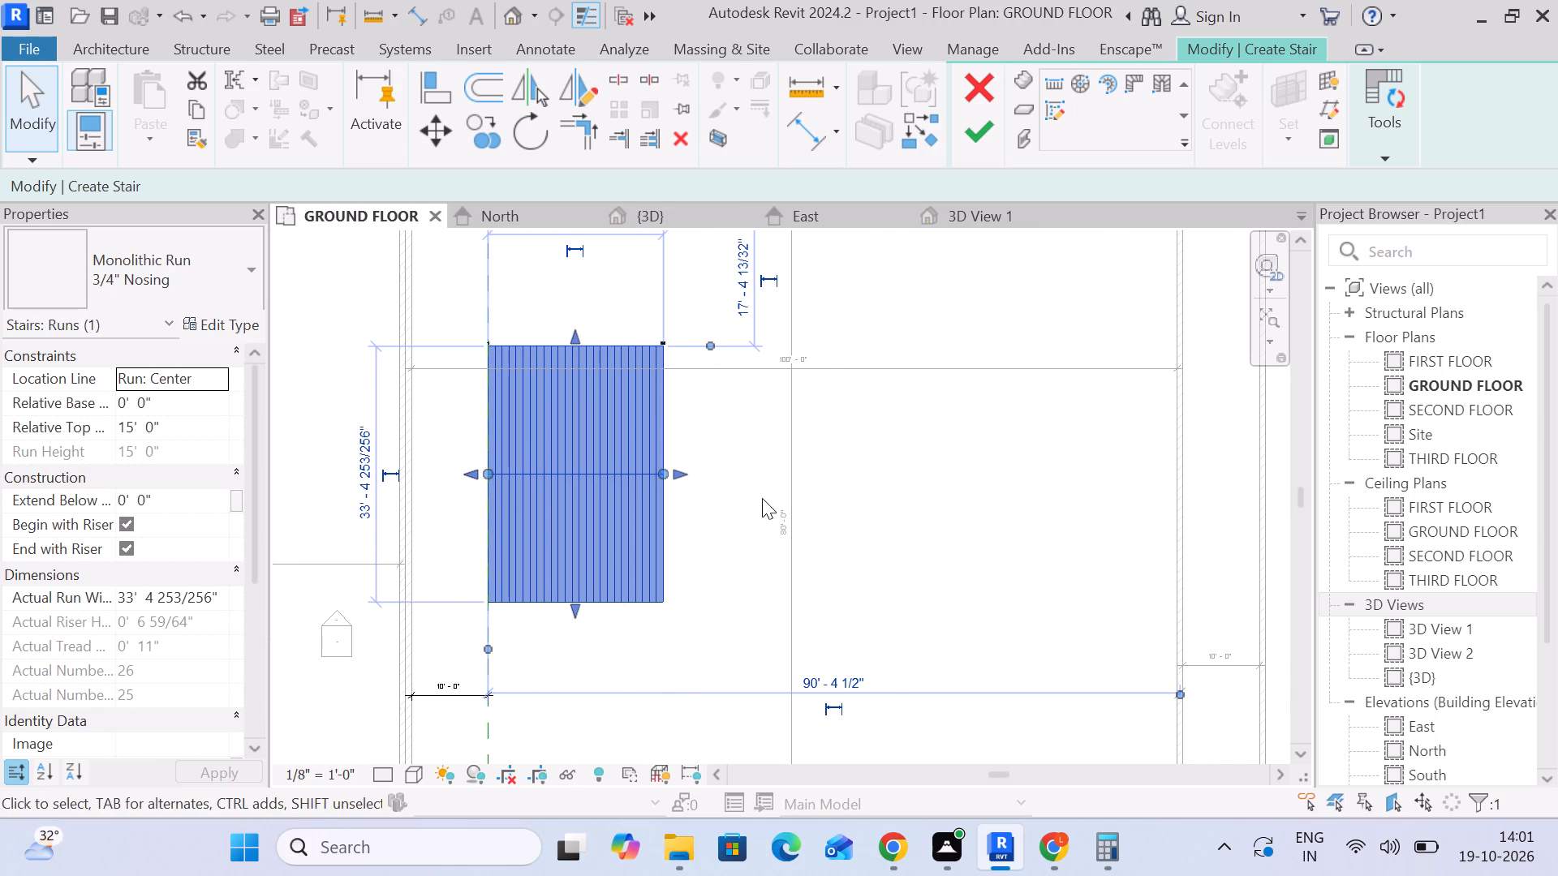
pyautogui.moveTo(677, 471); pyautogui.dragTo(811, 478)
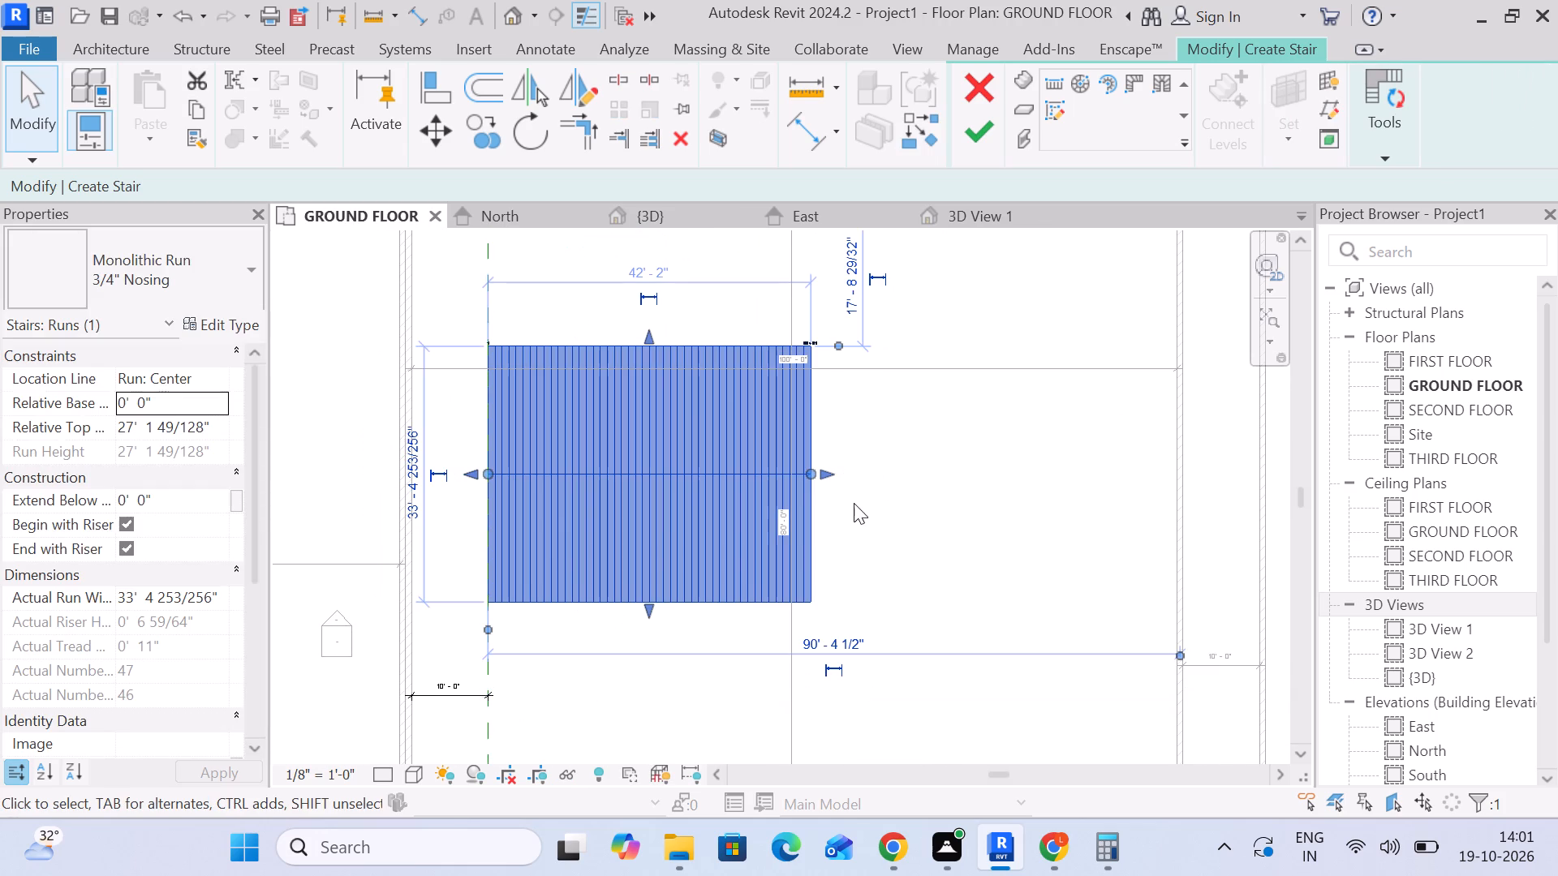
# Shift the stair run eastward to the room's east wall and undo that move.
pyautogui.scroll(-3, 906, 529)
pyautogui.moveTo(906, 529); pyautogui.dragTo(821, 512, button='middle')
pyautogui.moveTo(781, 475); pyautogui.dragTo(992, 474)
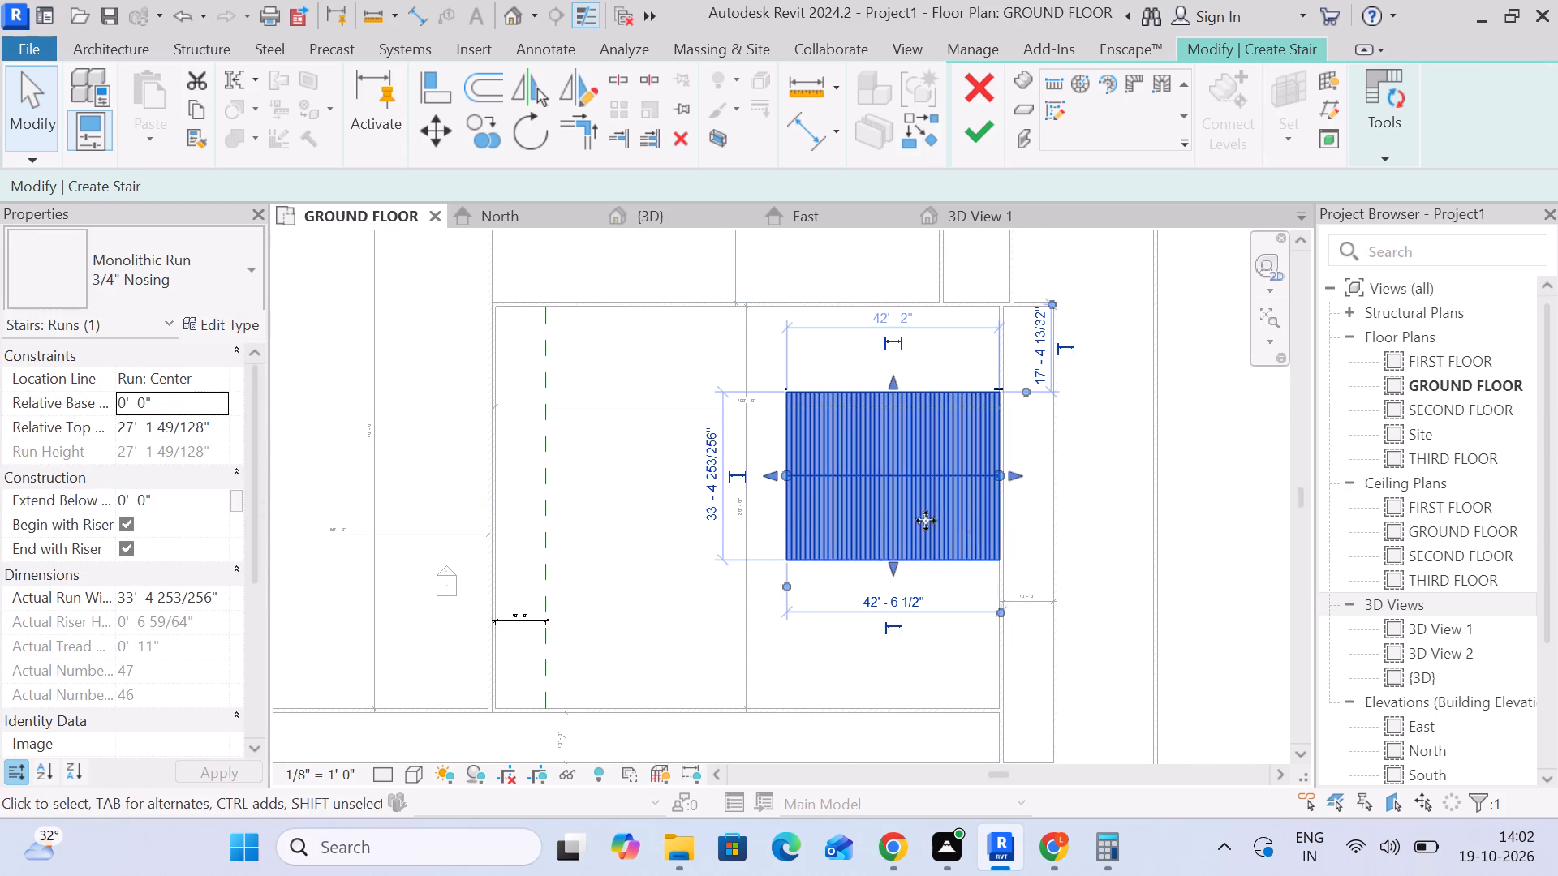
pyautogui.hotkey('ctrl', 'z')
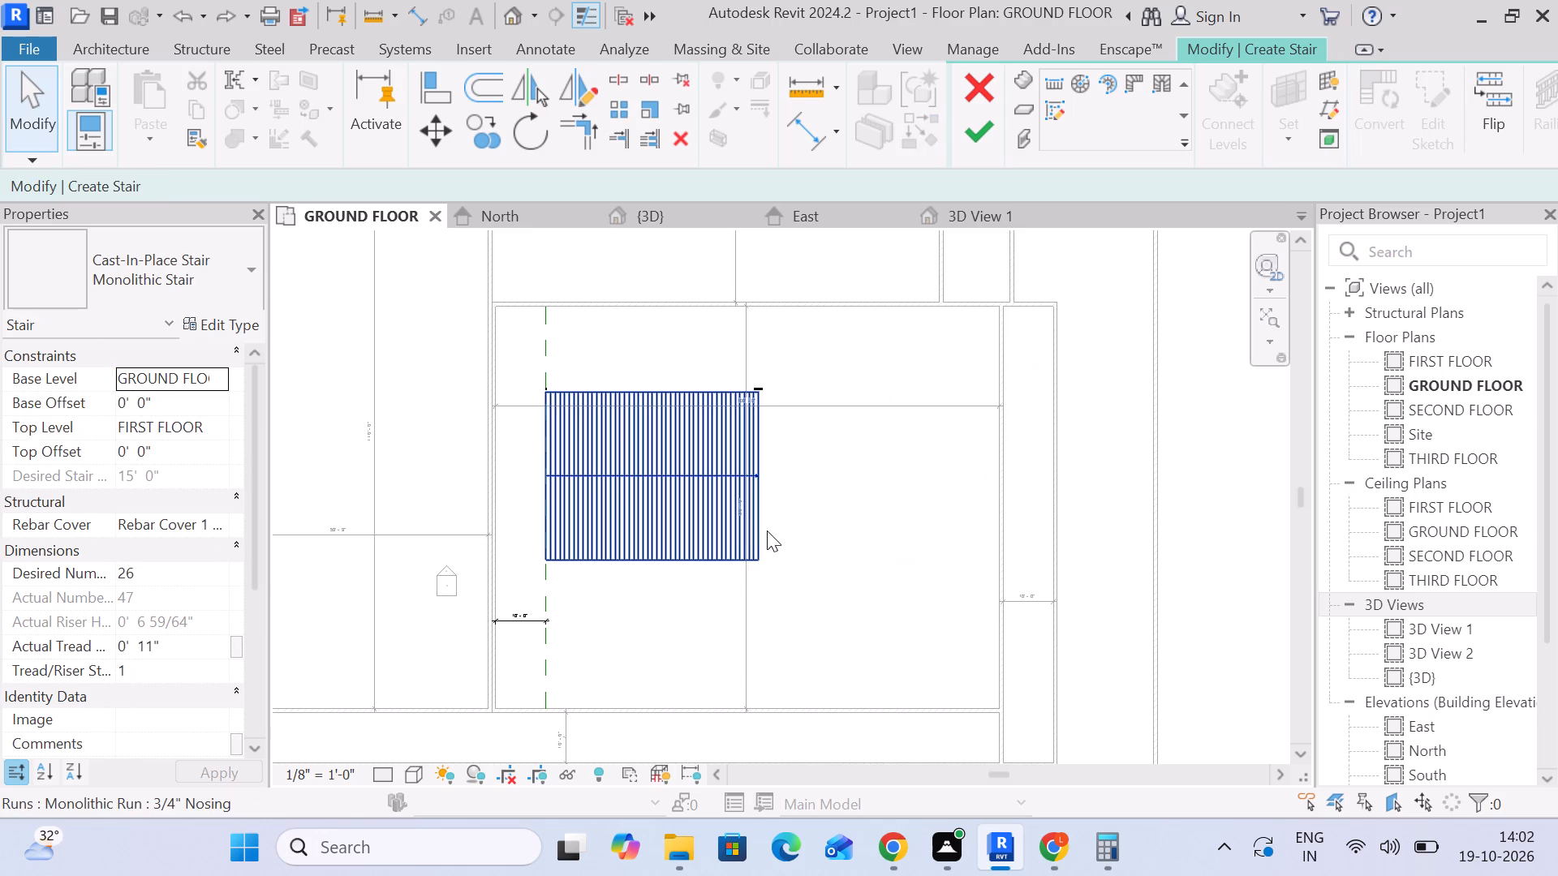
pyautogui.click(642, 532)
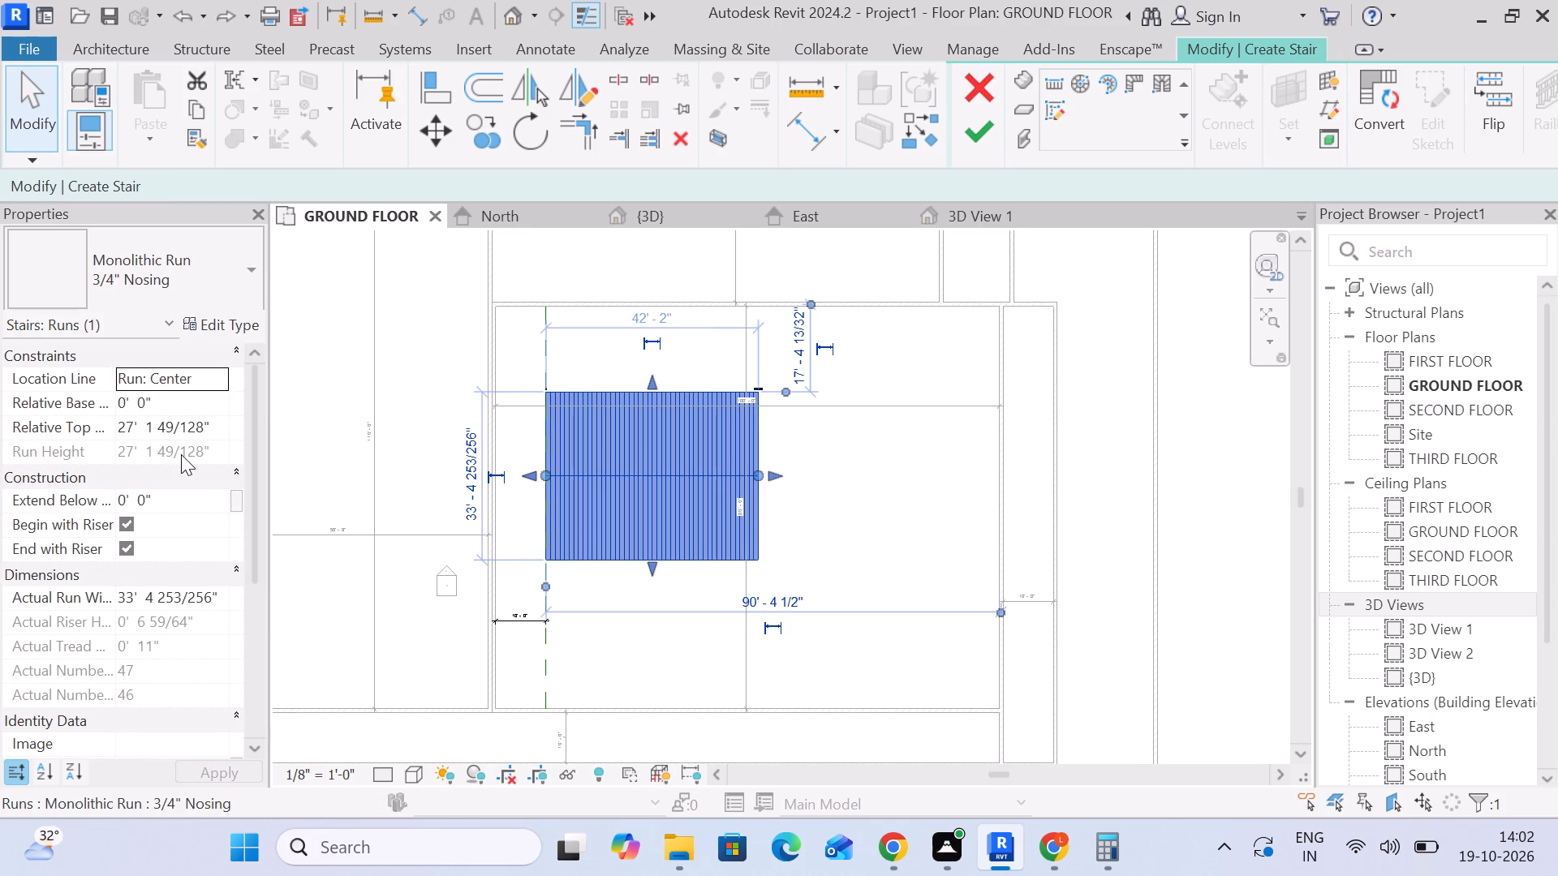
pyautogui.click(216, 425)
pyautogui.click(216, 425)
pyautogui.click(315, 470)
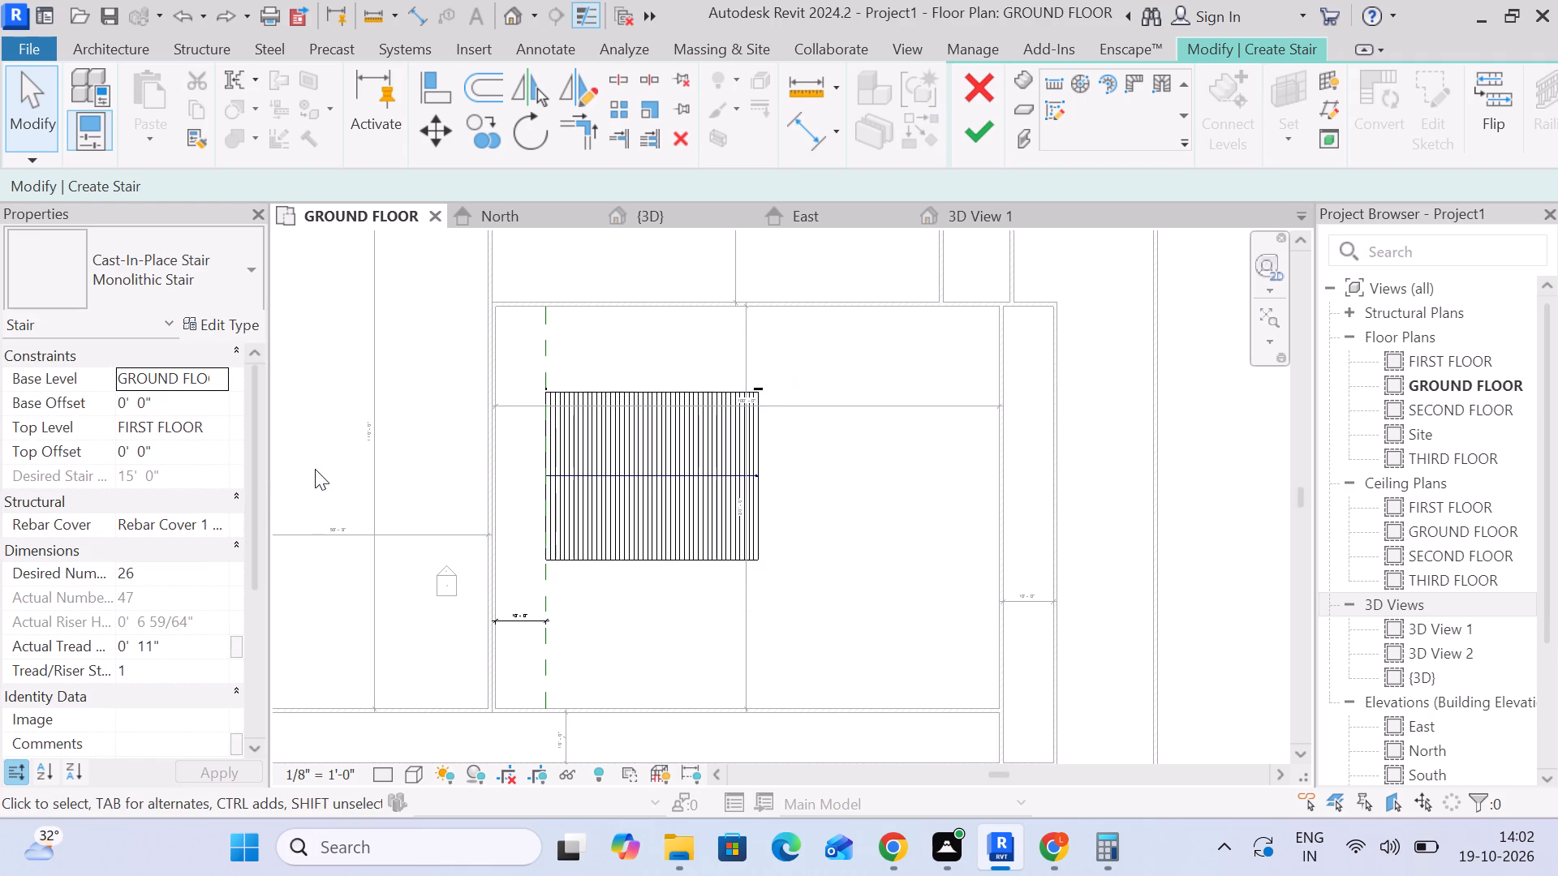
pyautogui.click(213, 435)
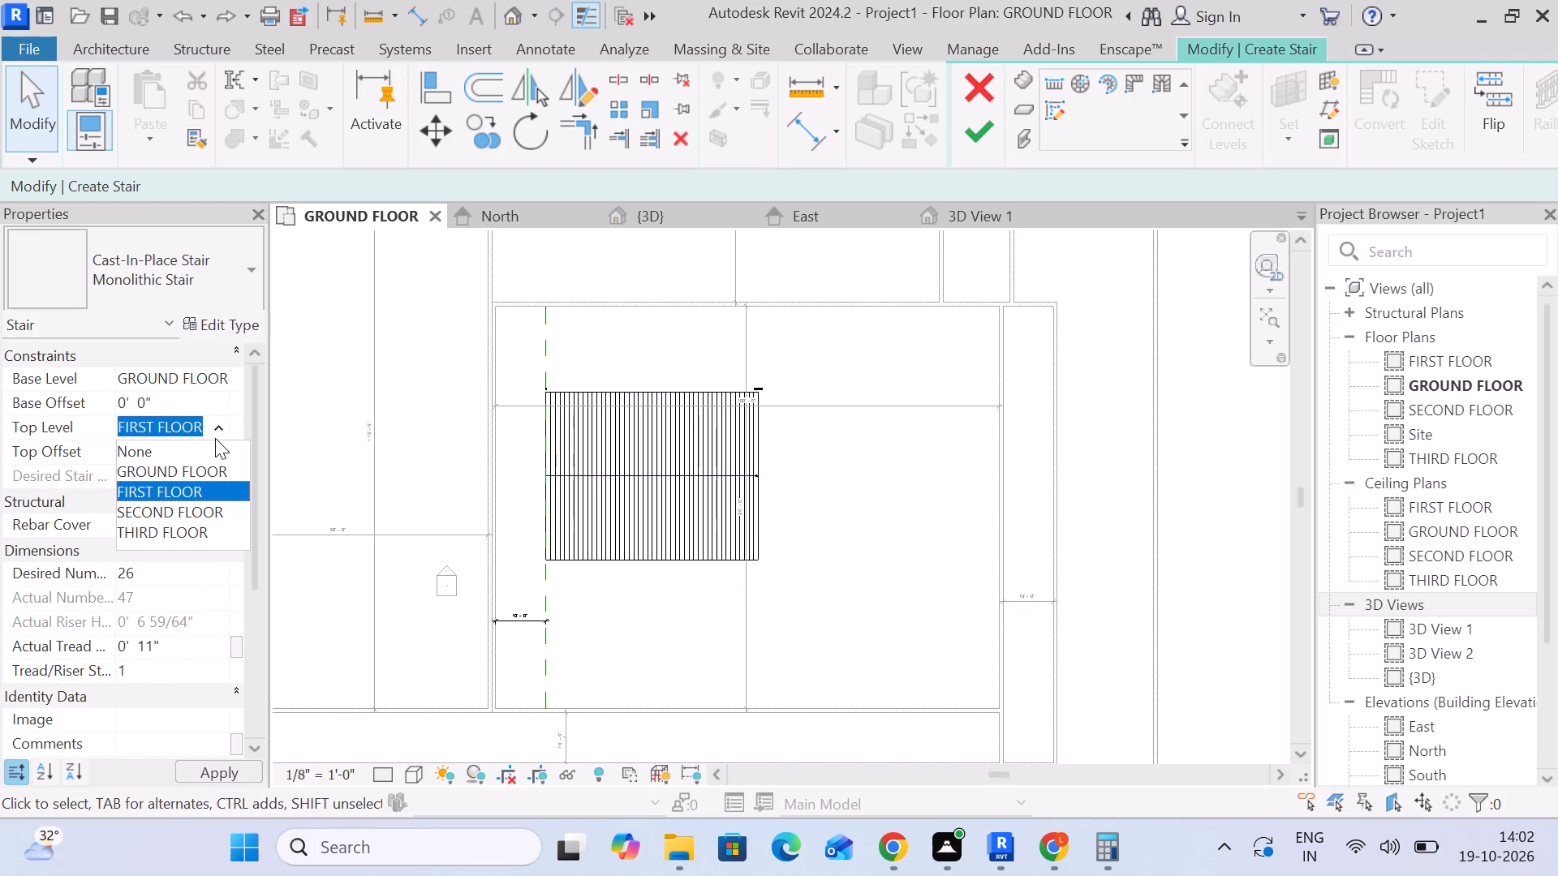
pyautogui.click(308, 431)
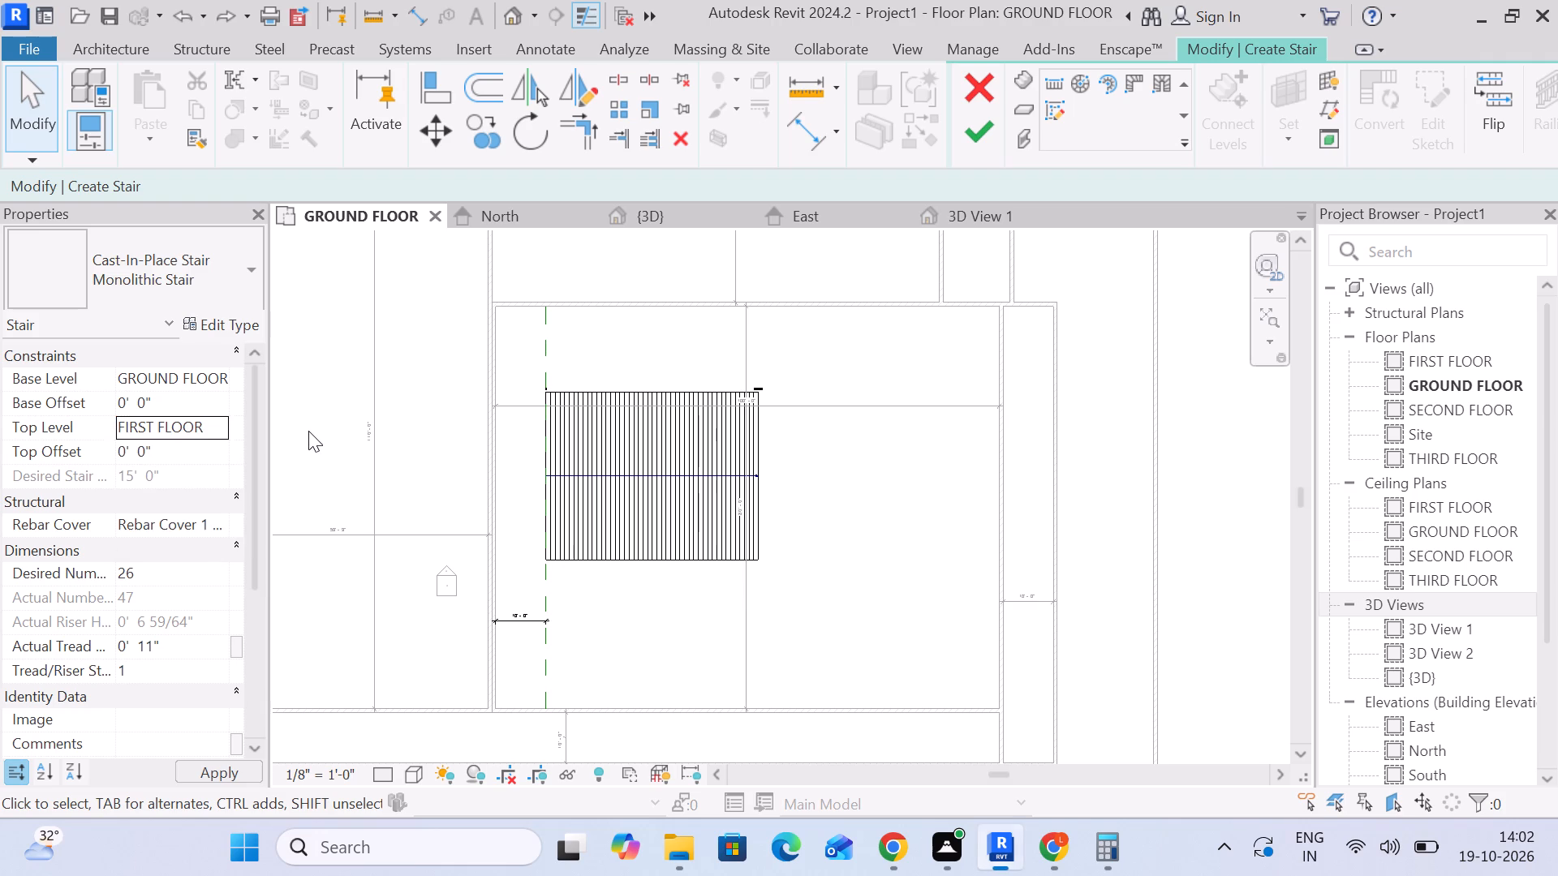
# Stretch the stair run's north edge up to the room's north wall, making the run about 50'-5" wide.
pyautogui.click(690, 463)
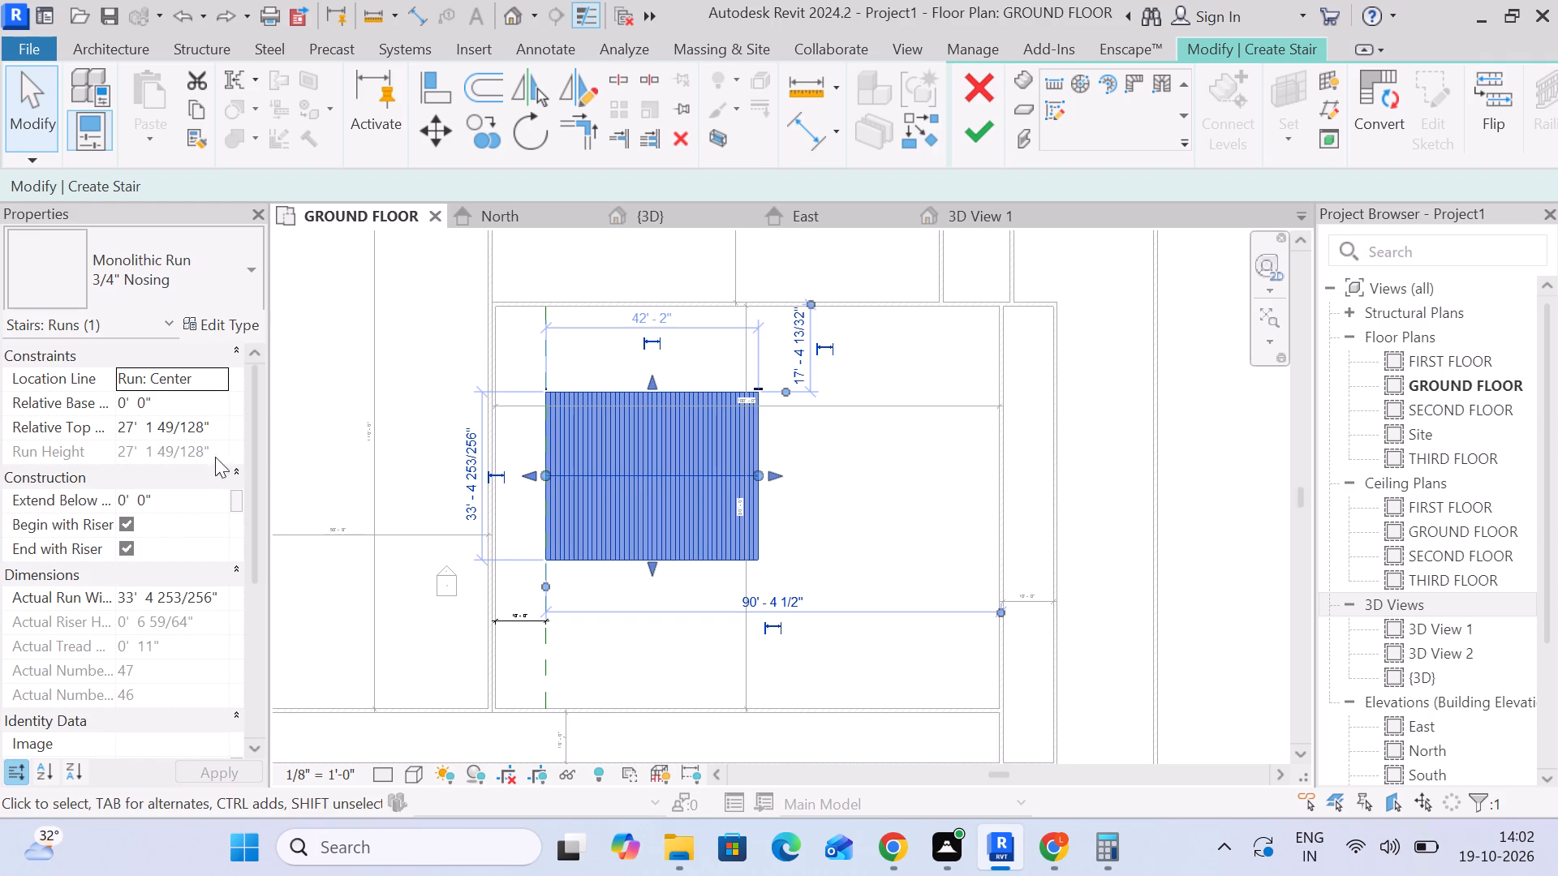
pyautogui.click(484, 526)
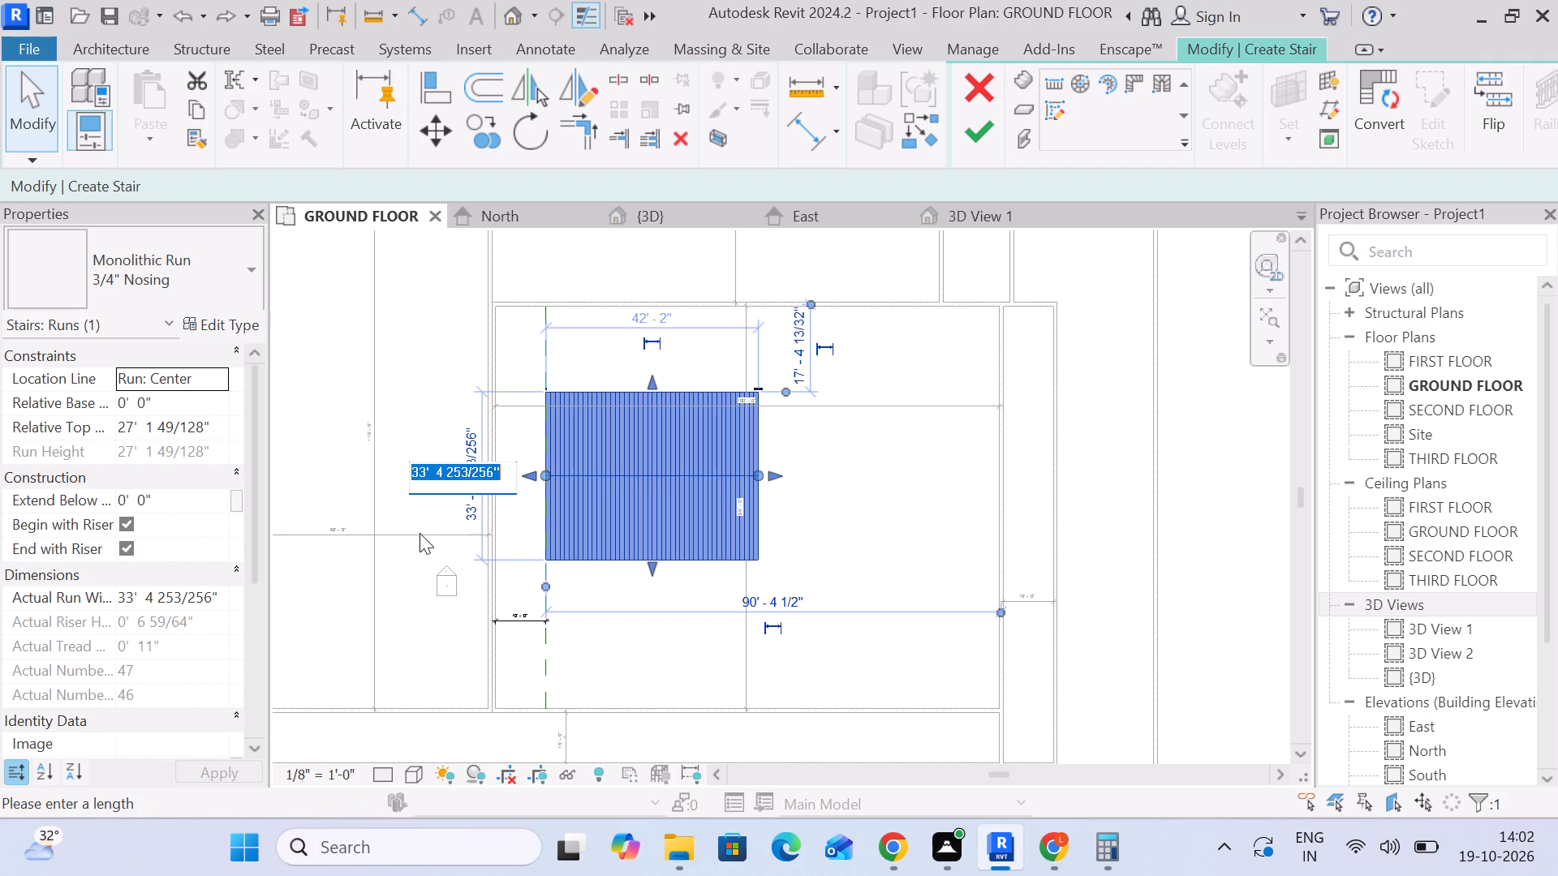
pyautogui.click(410, 533)
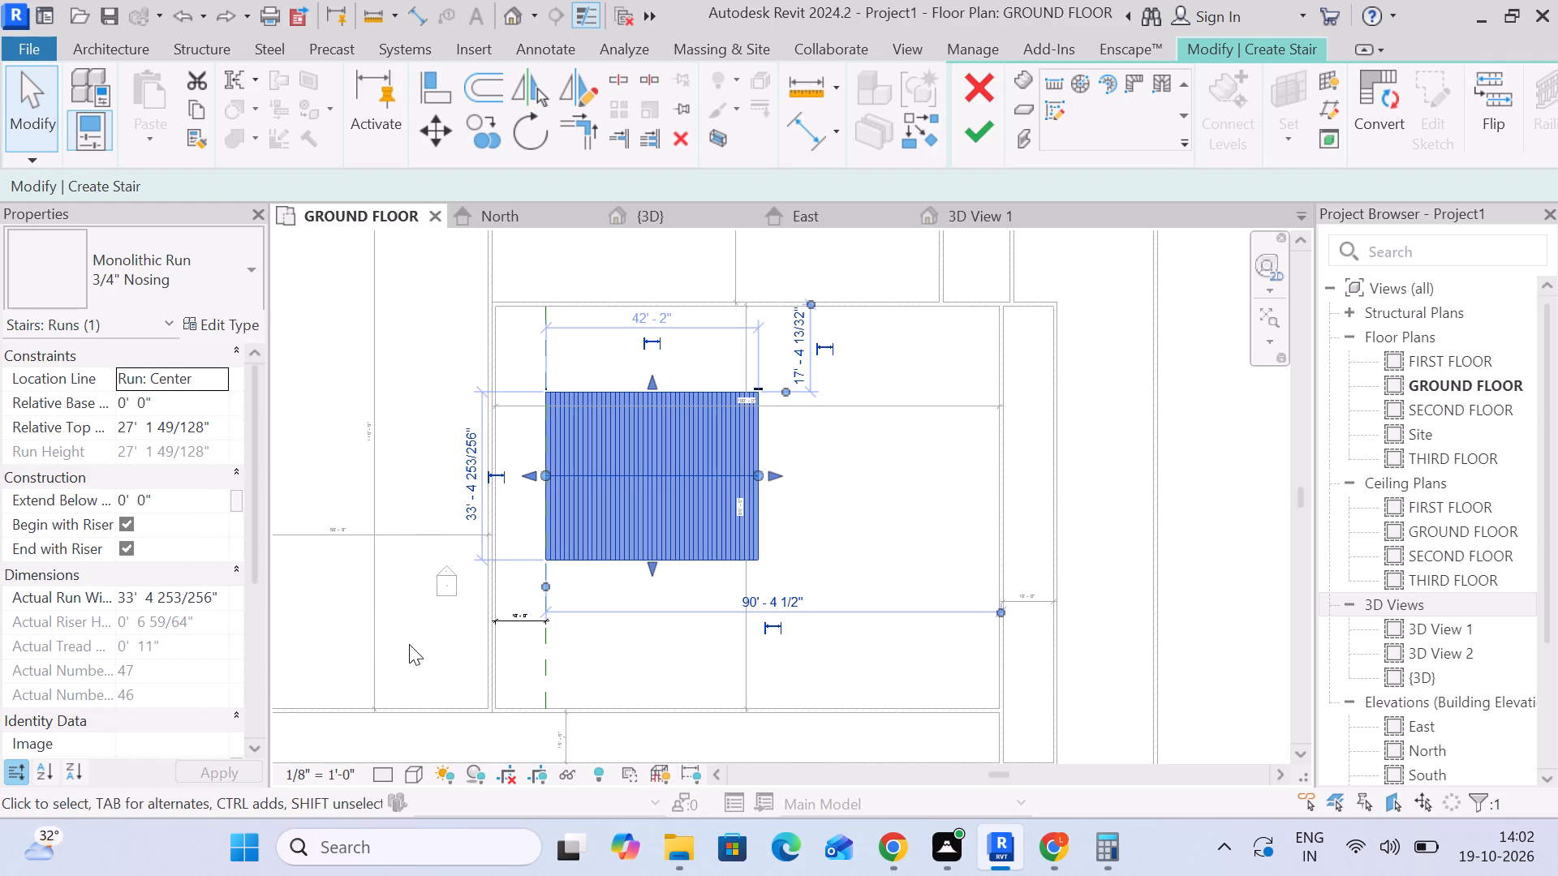
pyautogui.scroll(5, 612, 410)
pyautogui.scroll(1, 665, 370)
pyautogui.moveTo(665, 370); pyautogui.dragTo(658, 524, button='middle')
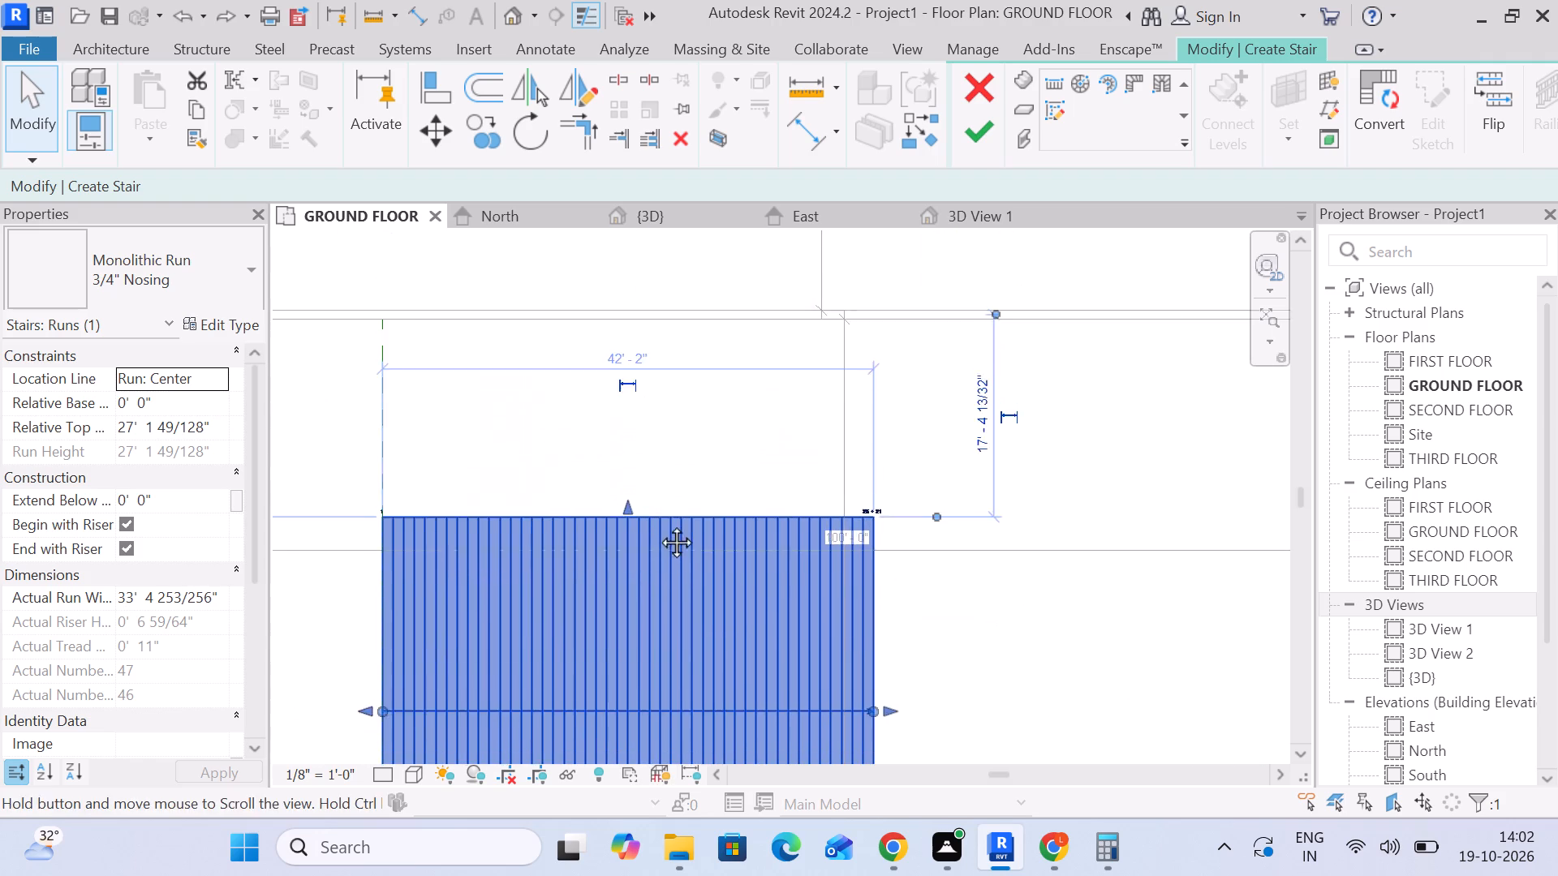
pyautogui.moveTo(658, 524); pyautogui.dragTo(658, 525, button='middle')
pyautogui.scroll(4, 652, 525)
pyautogui.moveTo(618, 535); pyautogui.dragTo(601, 333)
pyautogui.moveTo(602, 333); pyautogui.dragTo(643, 628, button='middle')
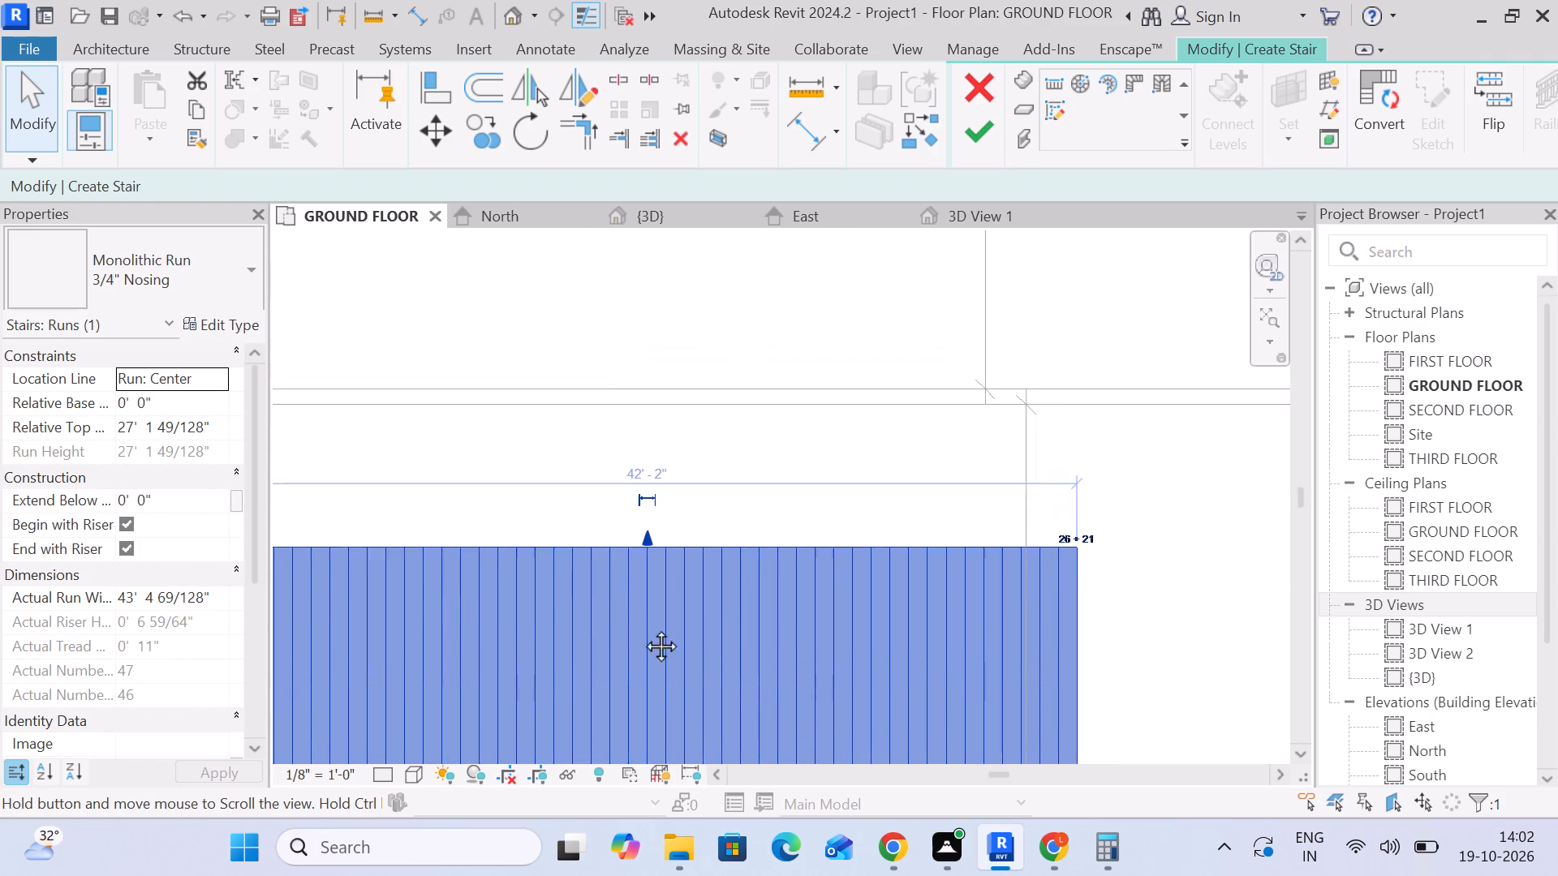
pyautogui.moveTo(643, 628); pyautogui.dragTo(645, 650, button='middle')
pyautogui.moveTo(656, 638); pyautogui.dragTo(661, 509)
pyautogui.scroll(-5, 688, 580)
pyautogui.moveTo(797, 662); pyautogui.dragTo(812, 651, button='middle')
pyautogui.scroll(5, 823, 641)
pyautogui.scroll(4, 923, 498)
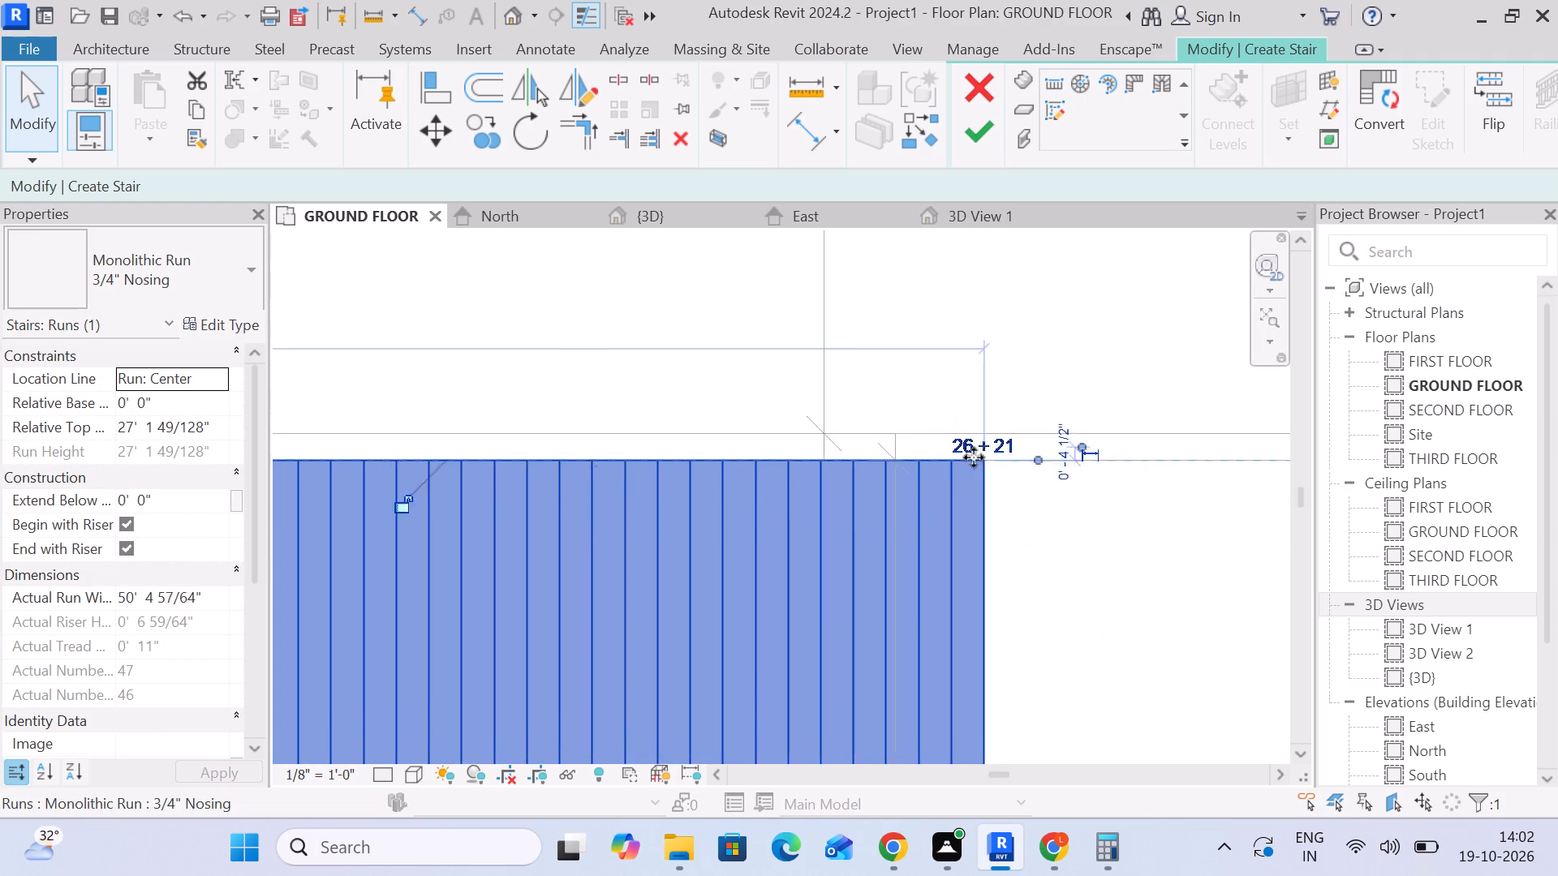
pyautogui.scroll(2, 974, 457)
pyautogui.scroll(-7, 977, 446)
# Stretch the stair run's south edge down to the inner face of the room's south wall, making the run 80'-0" wide.
pyautogui.moveTo(876, 620); pyautogui.dragTo(876, 605, button='middle')
pyautogui.scroll(-5, 882, 599)
pyautogui.moveTo(879, 639); pyautogui.dragTo(916, 387, button='middle')
pyautogui.moveTo(895, 616); pyautogui.dragTo(893, 359, button='middle')
pyautogui.scroll(5, 763, 483)
pyautogui.scroll(-5, 778, 510)
pyautogui.moveTo(803, 545); pyautogui.dragTo(805, 372, button='middle')
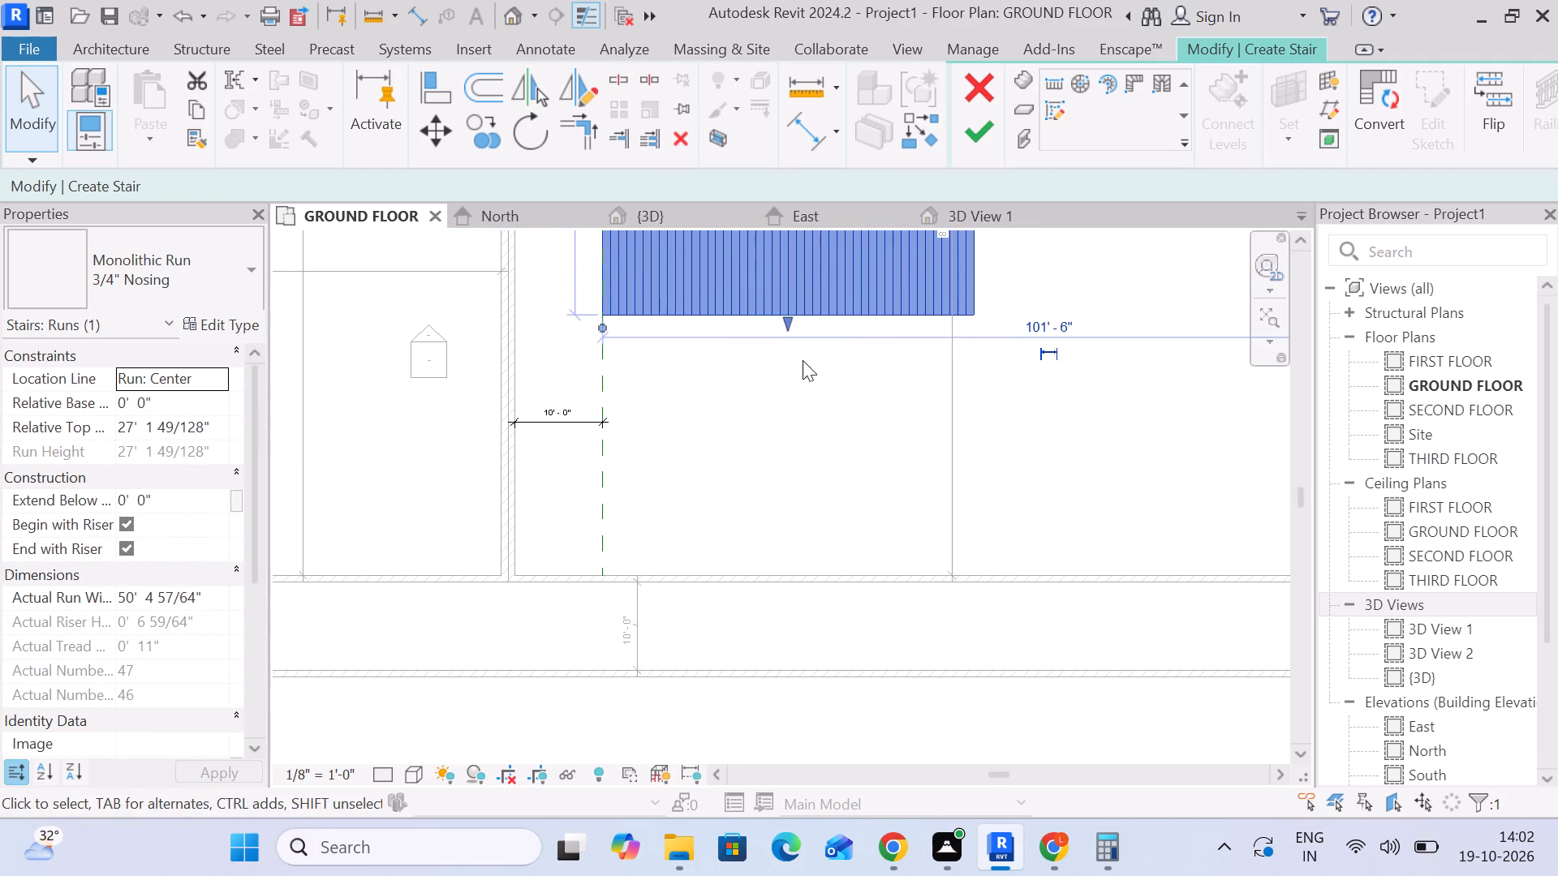
pyautogui.moveTo(790, 325); pyautogui.dragTo(781, 557)
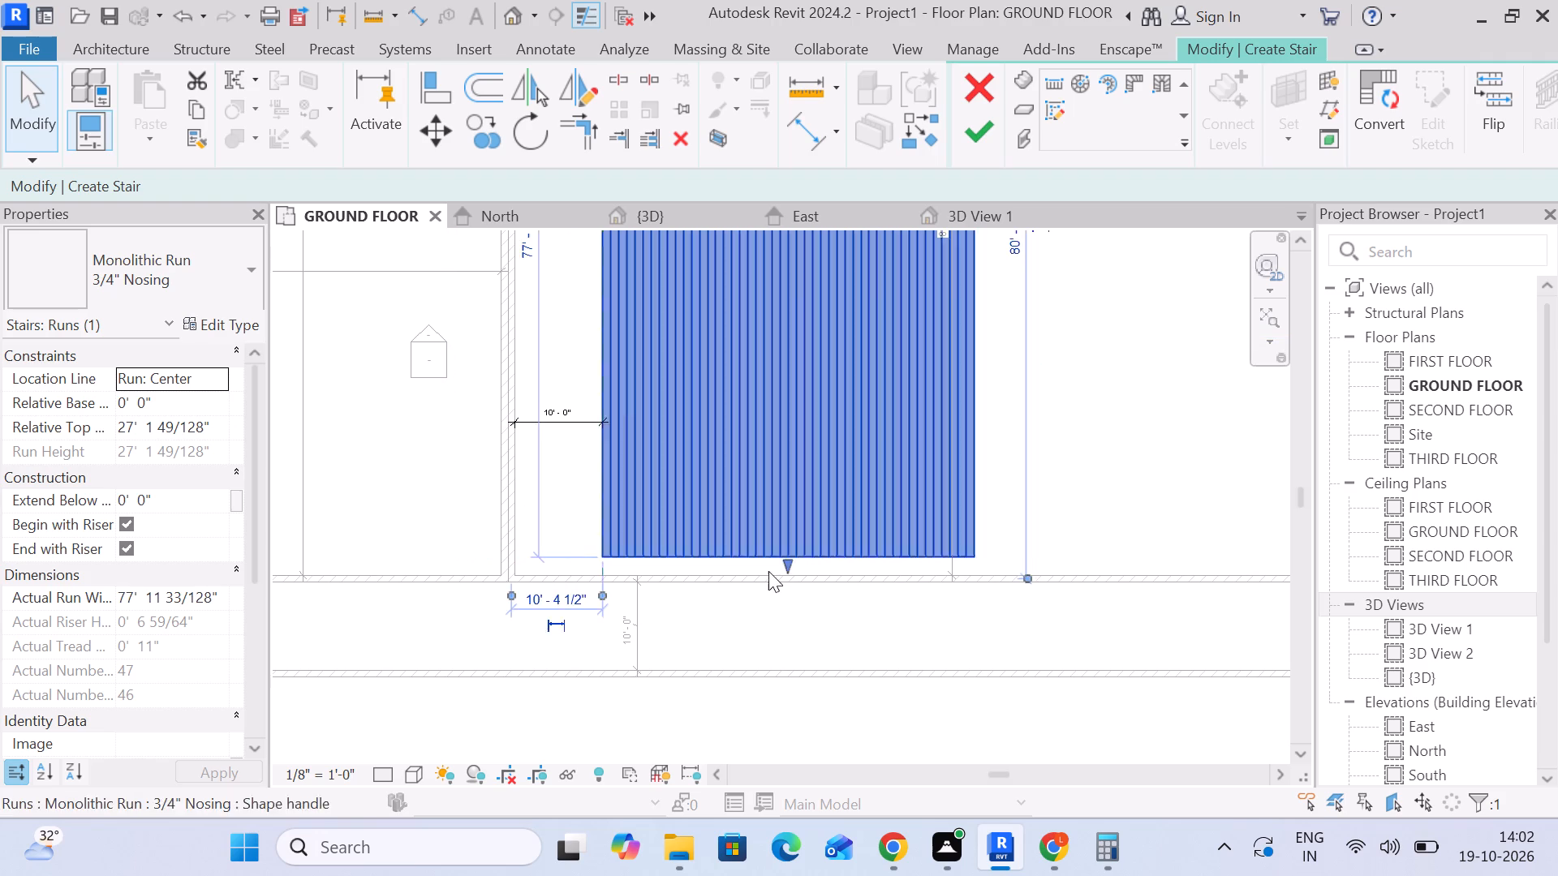
pyautogui.scroll(11, 768, 571)
pyautogui.moveTo(851, 508); pyautogui.dragTo(859, 586)
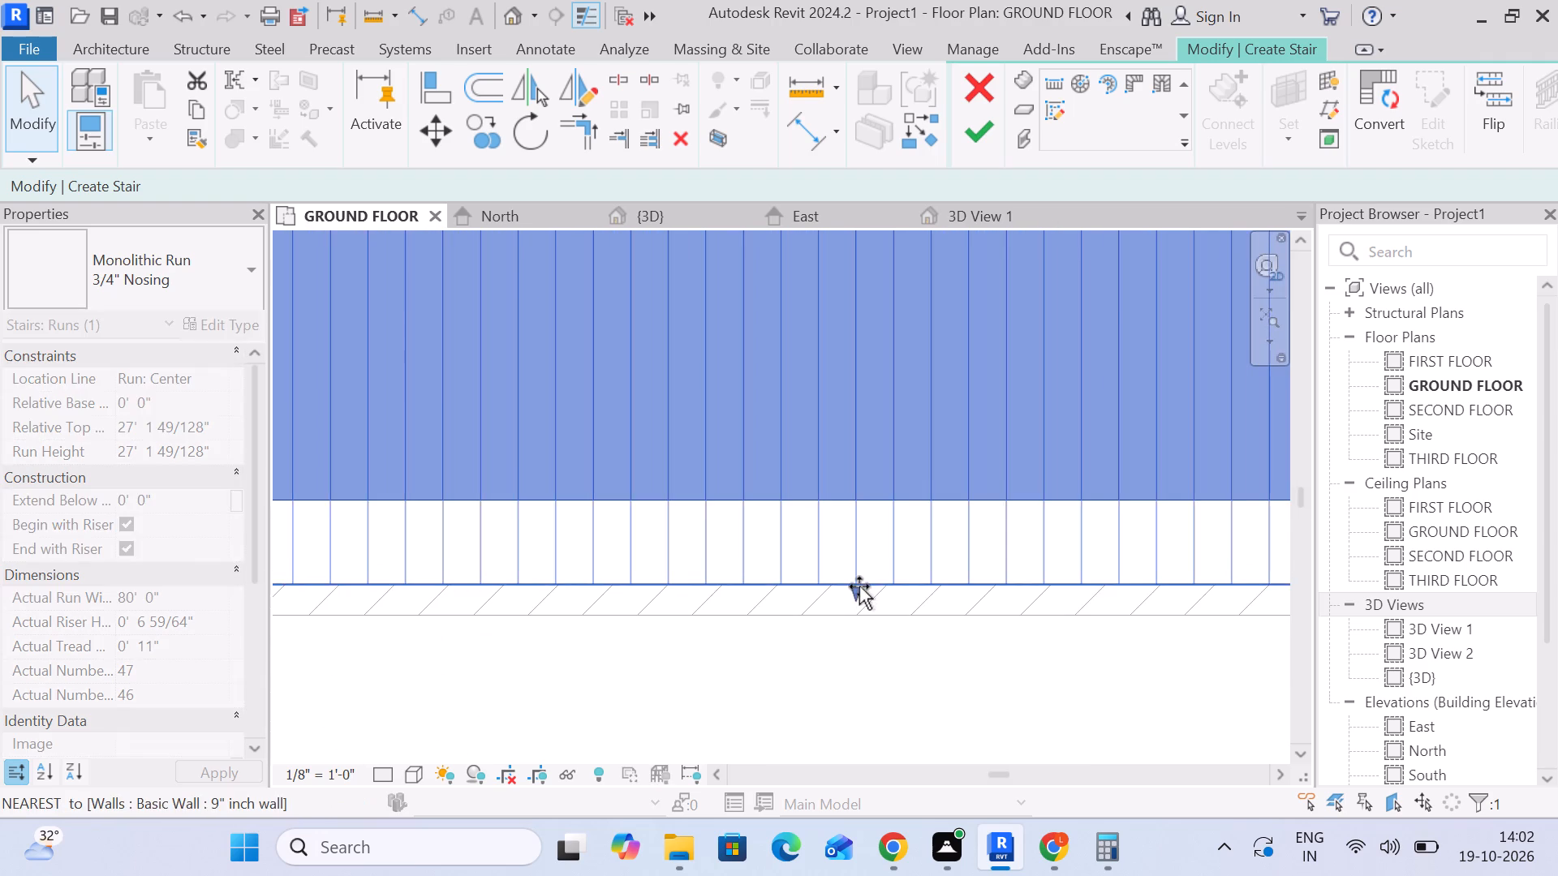
pyautogui.moveTo(859, 586); pyautogui.dragTo(860, 586)
pyautogui.scroll(-16, 859, 578)
pyautogui.moveTo(852, 570); pyautogui.dragTo(514, 537, button='middle')
pyautogui.scroll(-4, 557, 547)
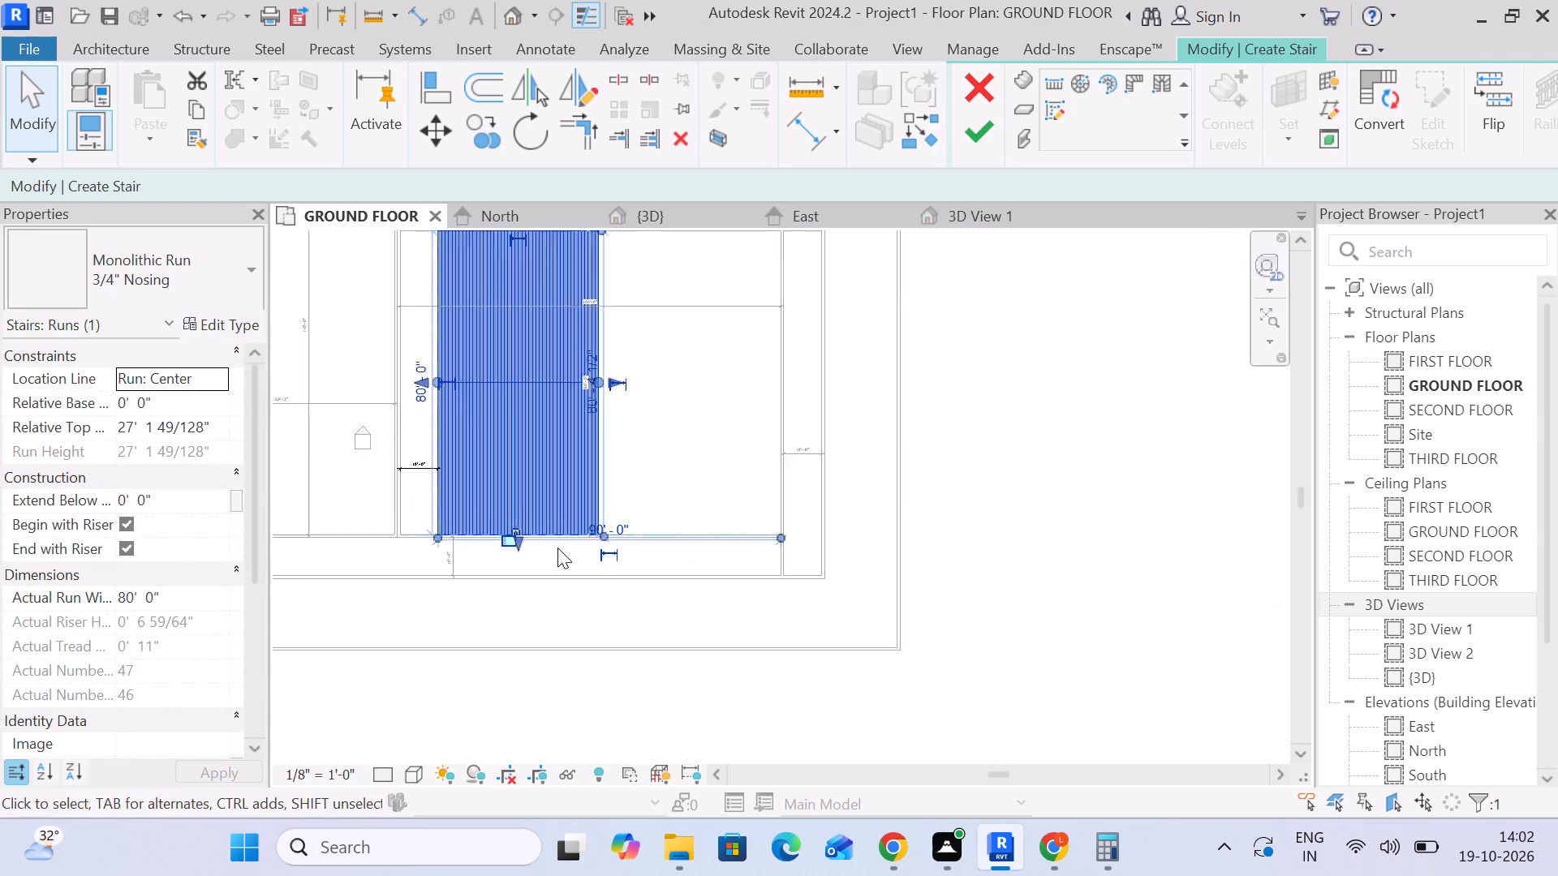
pyautogui.click(973, 554)
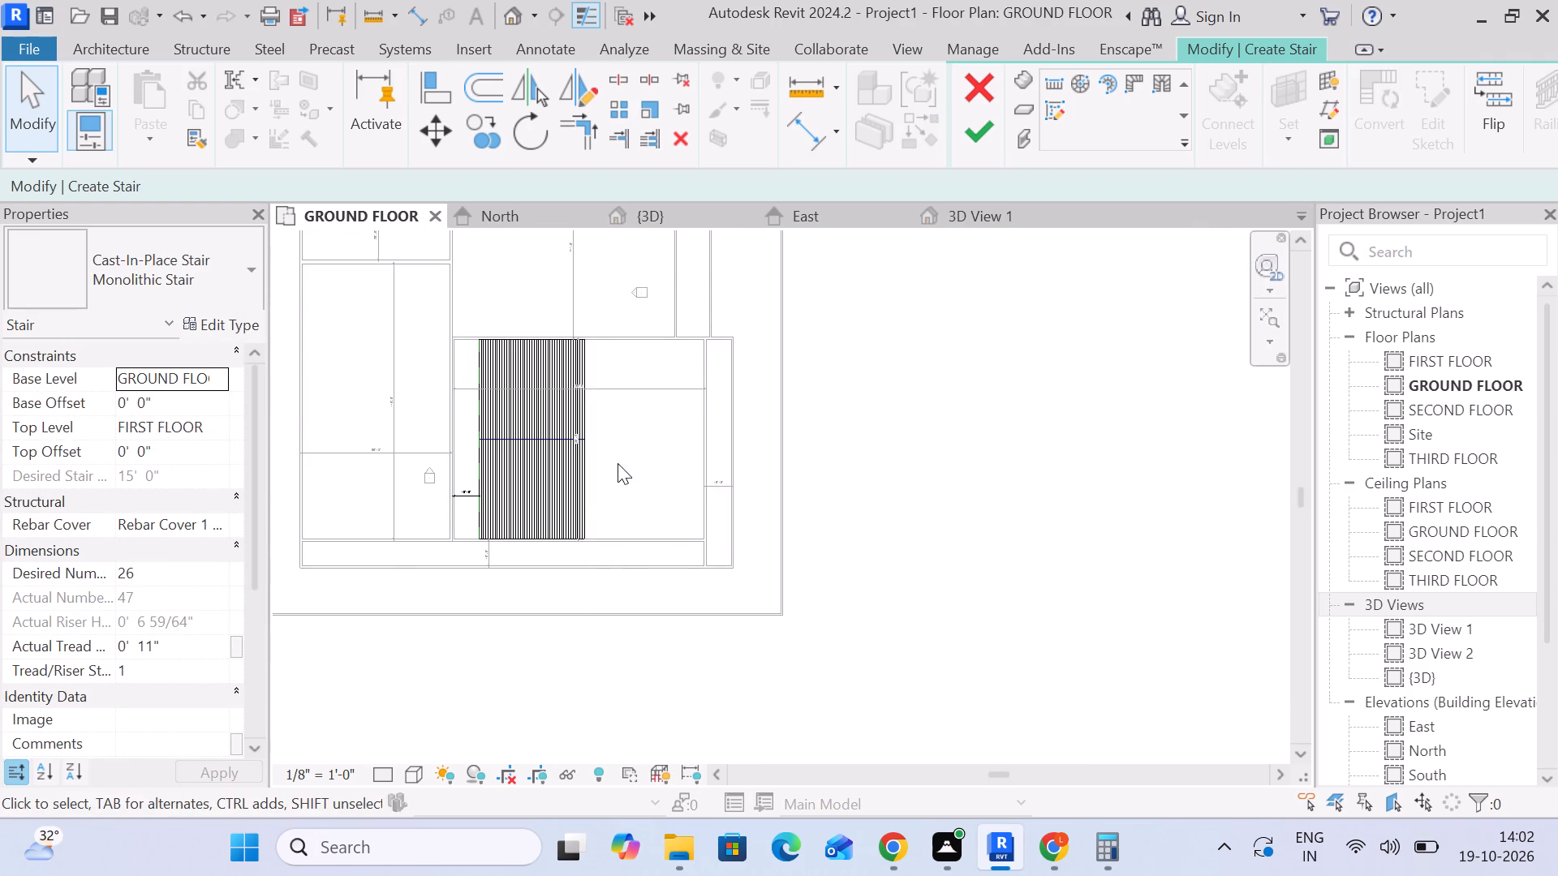
# Set the monolithic stair's desired number of risers to 30.
pyautogui.click(579, 488)
pyautogui.scroll(4, 607, 474)
pyautogui.moveTo(632, 477); pyautogui.dragTo(720, 530, button='middle')
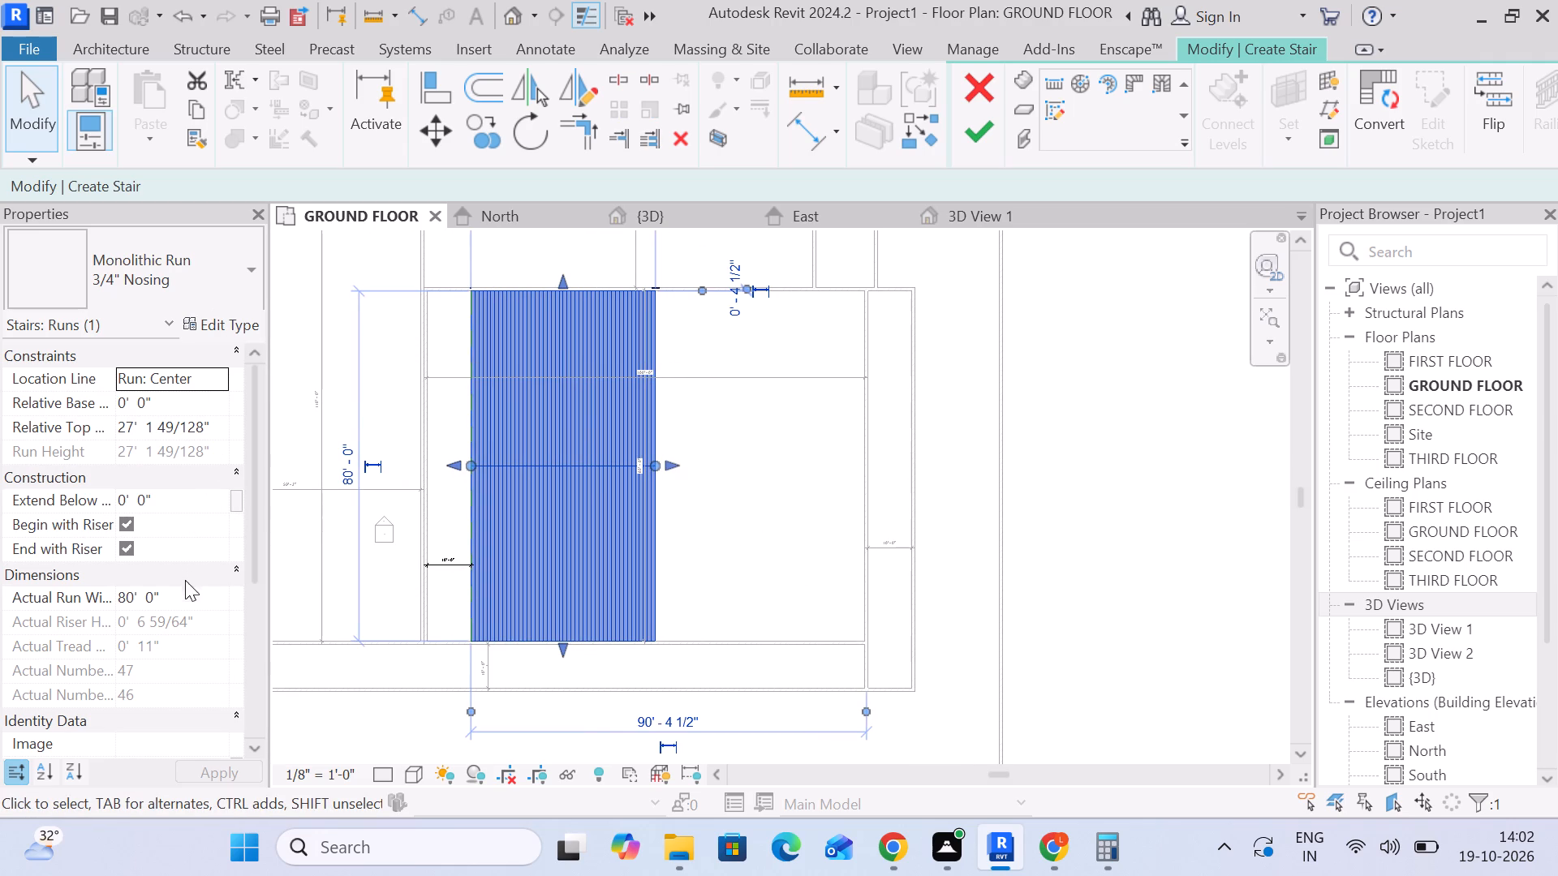
pyautogui.click(1071, 432)
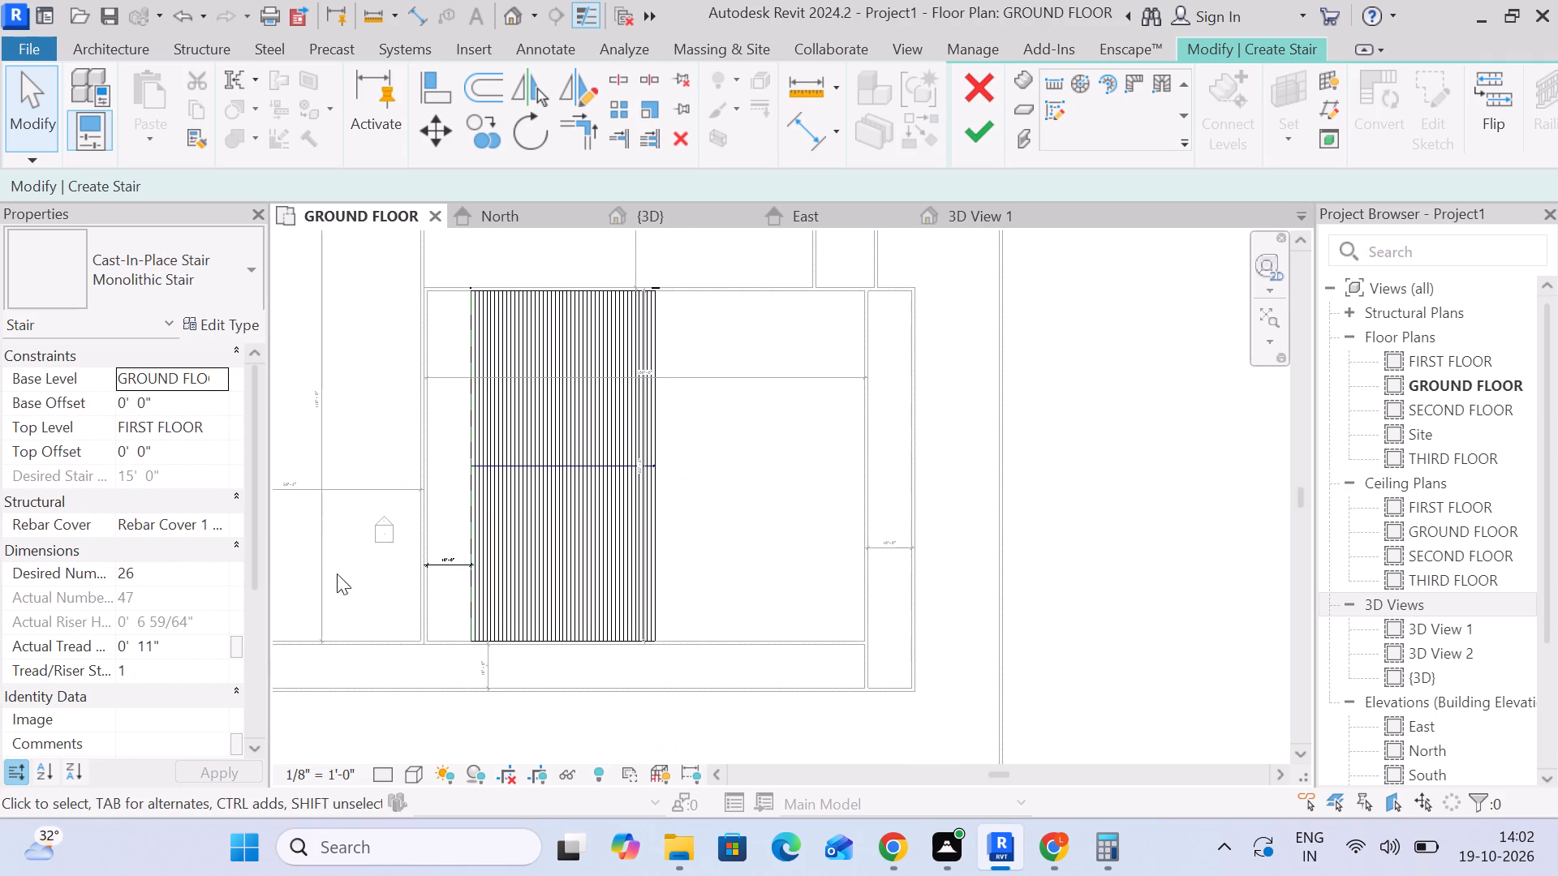
pyautogui.click(188, 576)
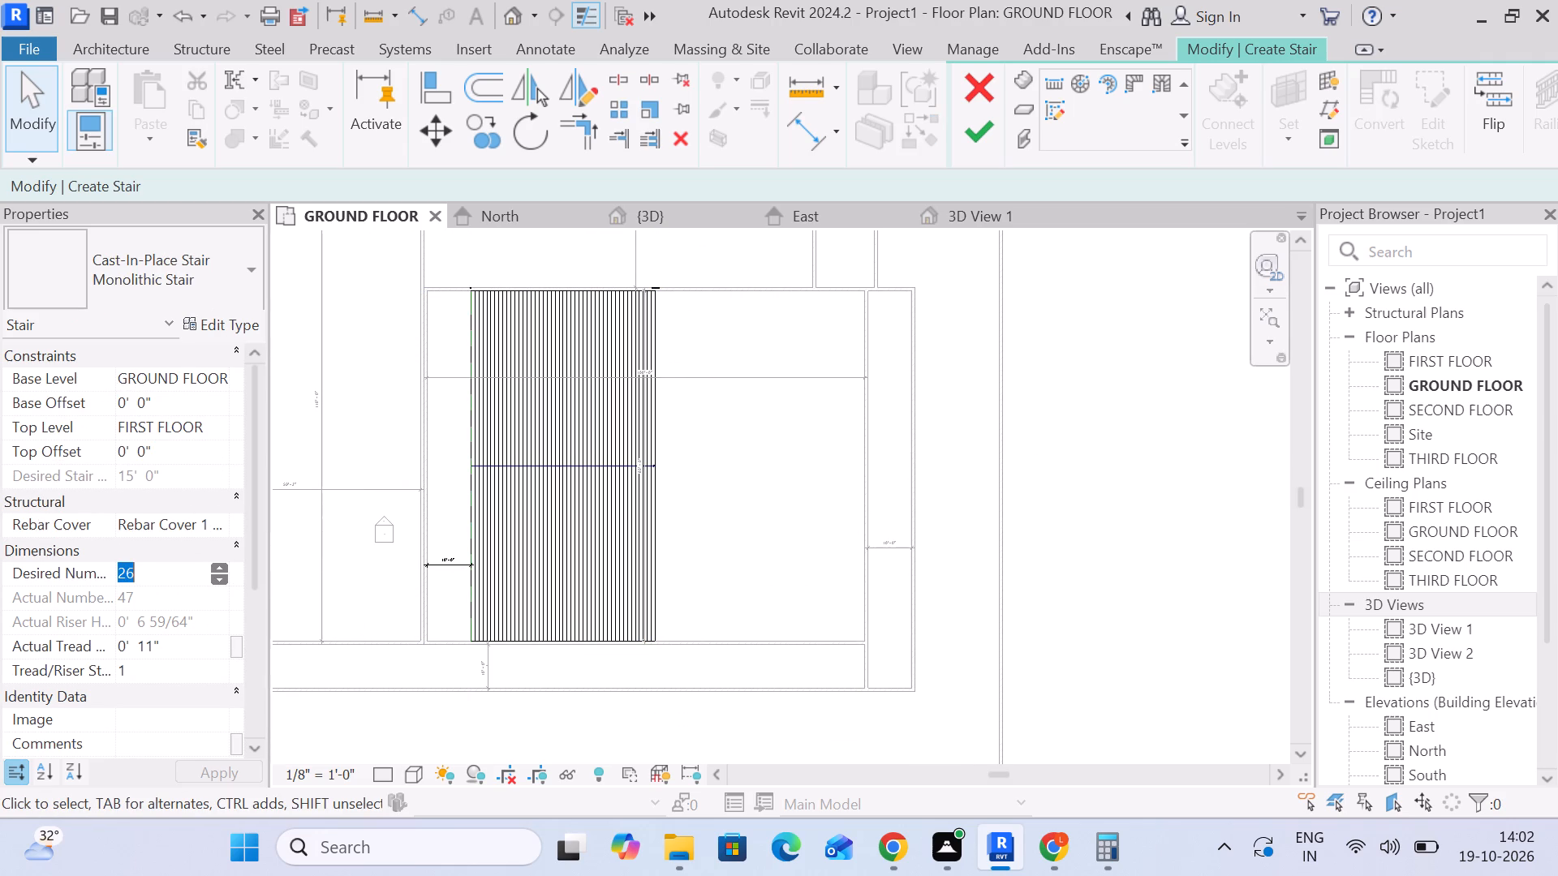
pyautogui.write("30'")
pyautogui.press('Return')
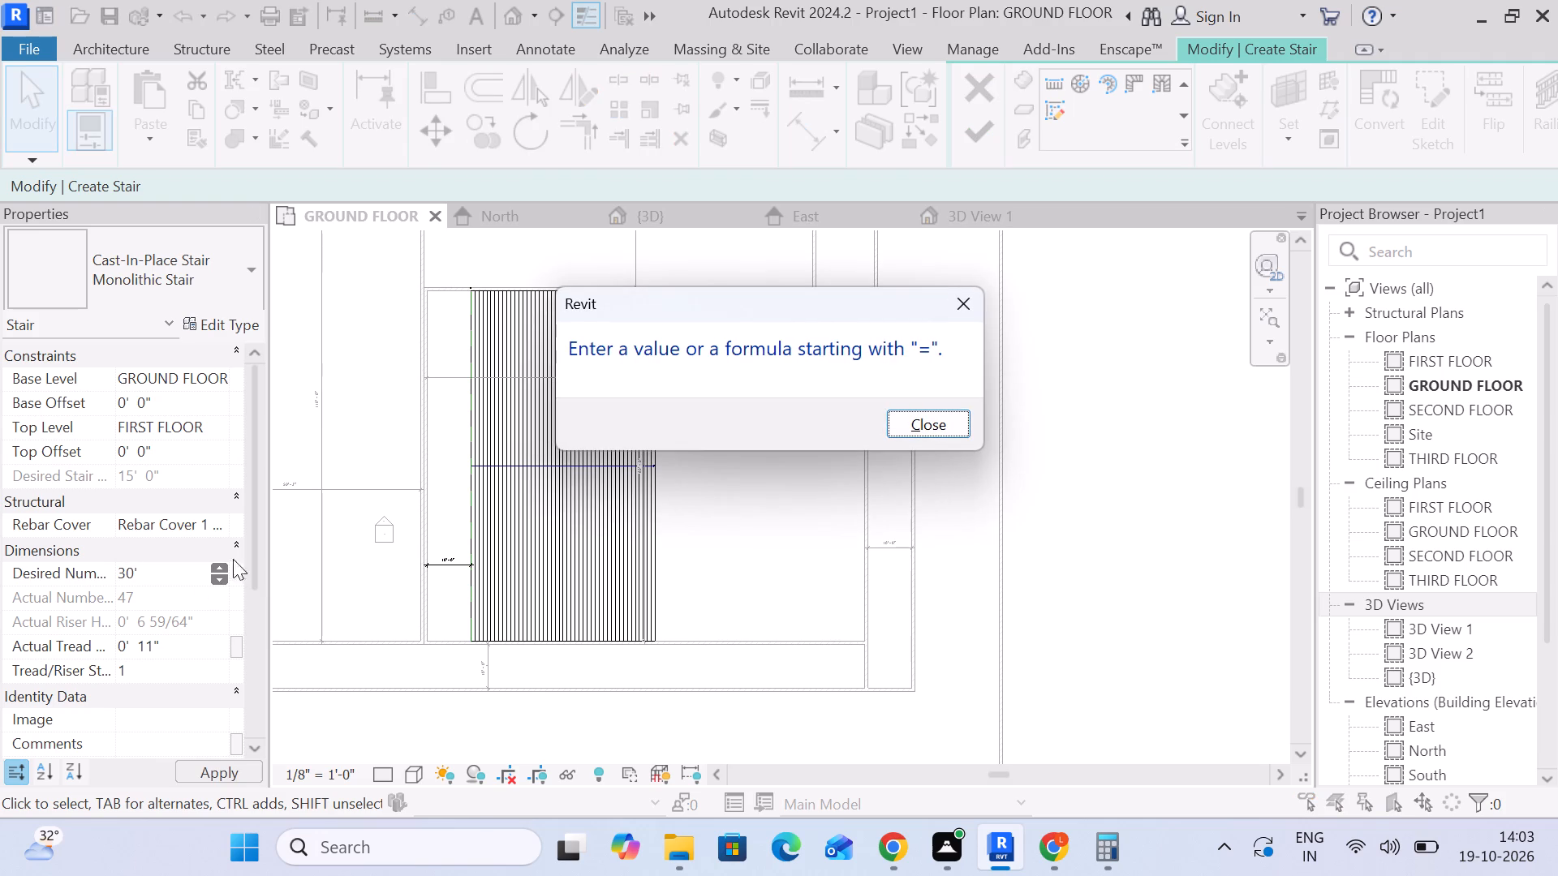
pyautogui.click(942, 419)
pyautogui.click(148, 571)
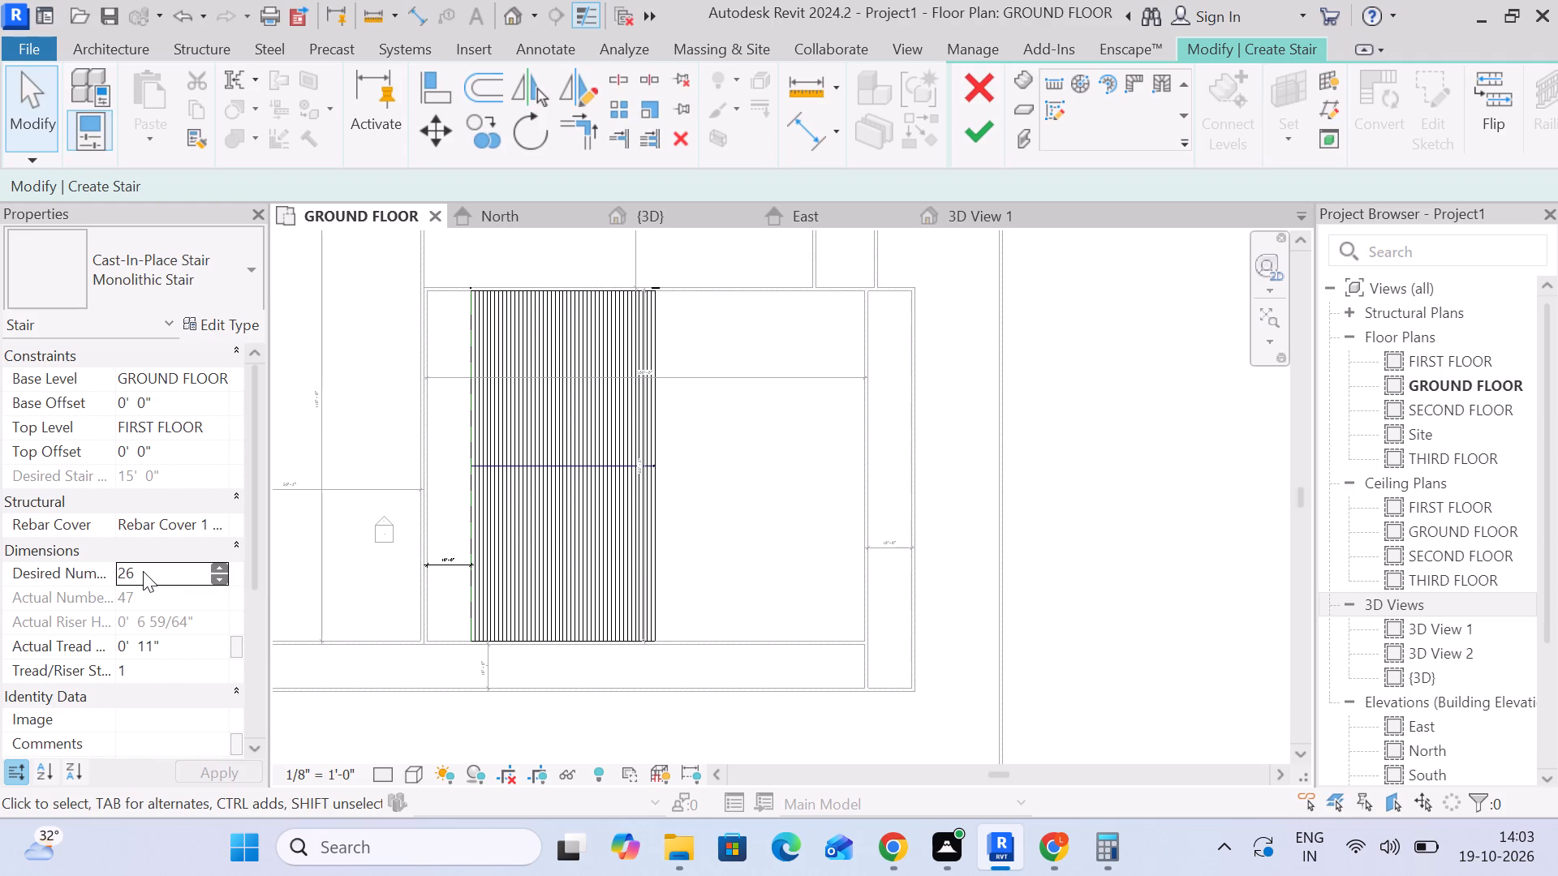
pyautogui.moveTo(143, 571); pyautogui.dragTo(110, 582)
pyautogui.write('30')
pyautogui.press('Return')
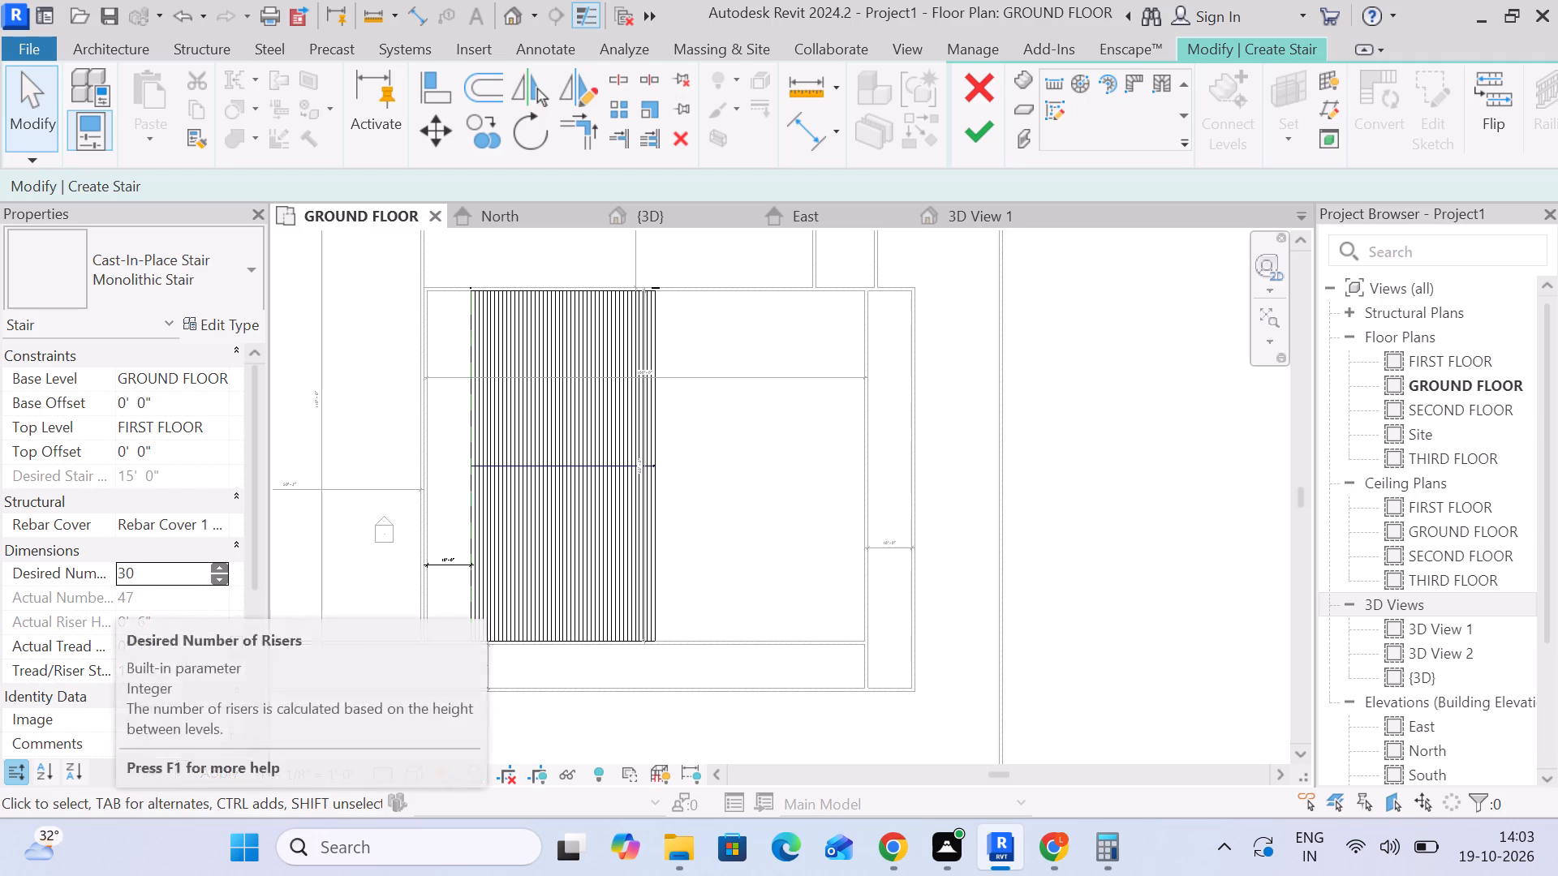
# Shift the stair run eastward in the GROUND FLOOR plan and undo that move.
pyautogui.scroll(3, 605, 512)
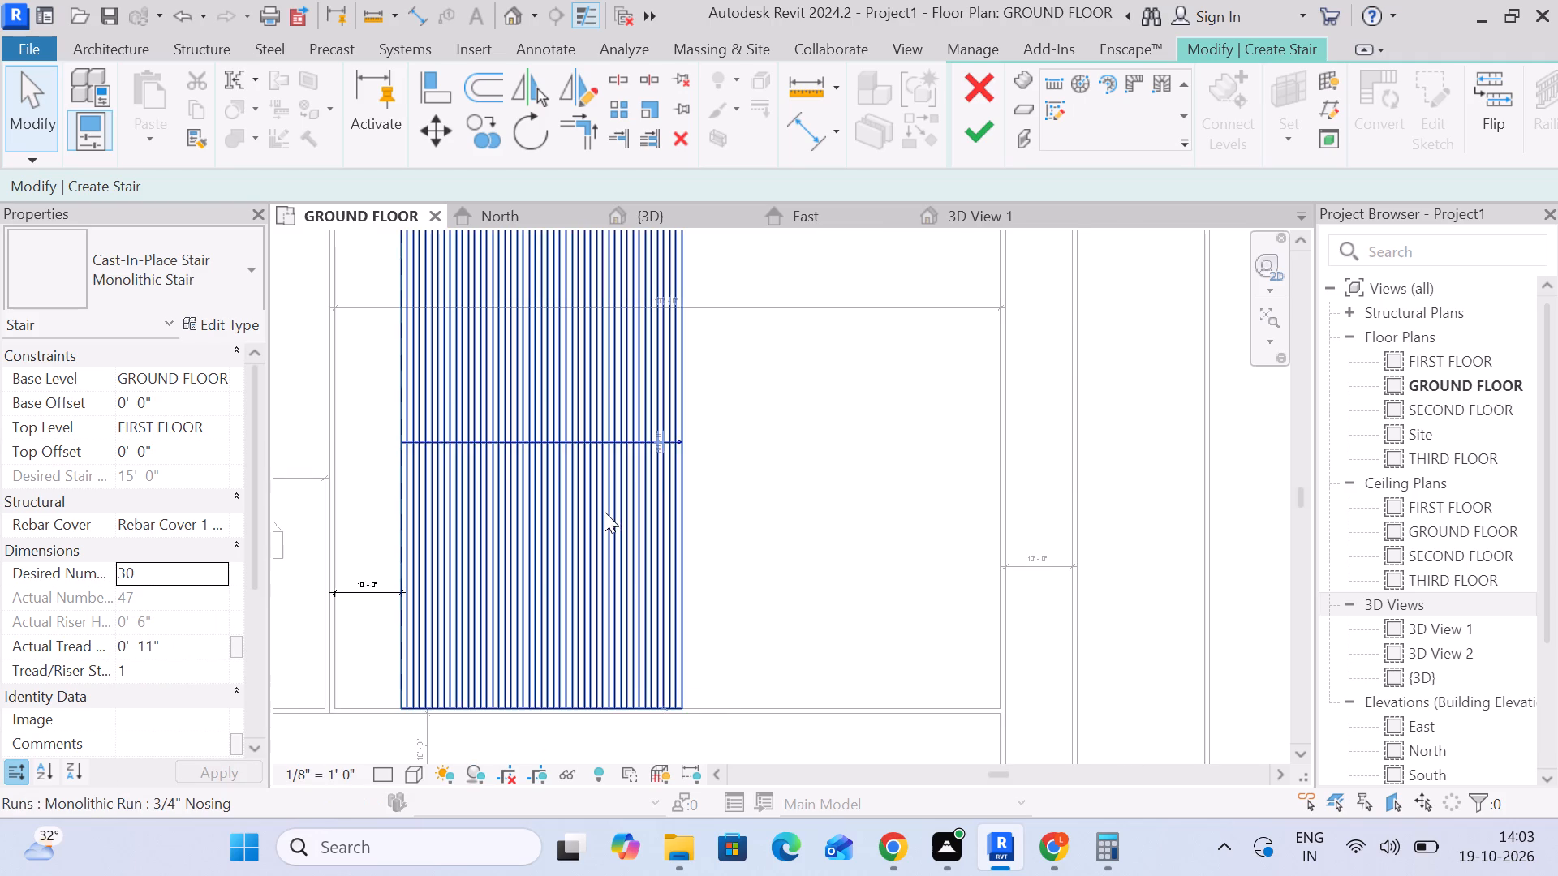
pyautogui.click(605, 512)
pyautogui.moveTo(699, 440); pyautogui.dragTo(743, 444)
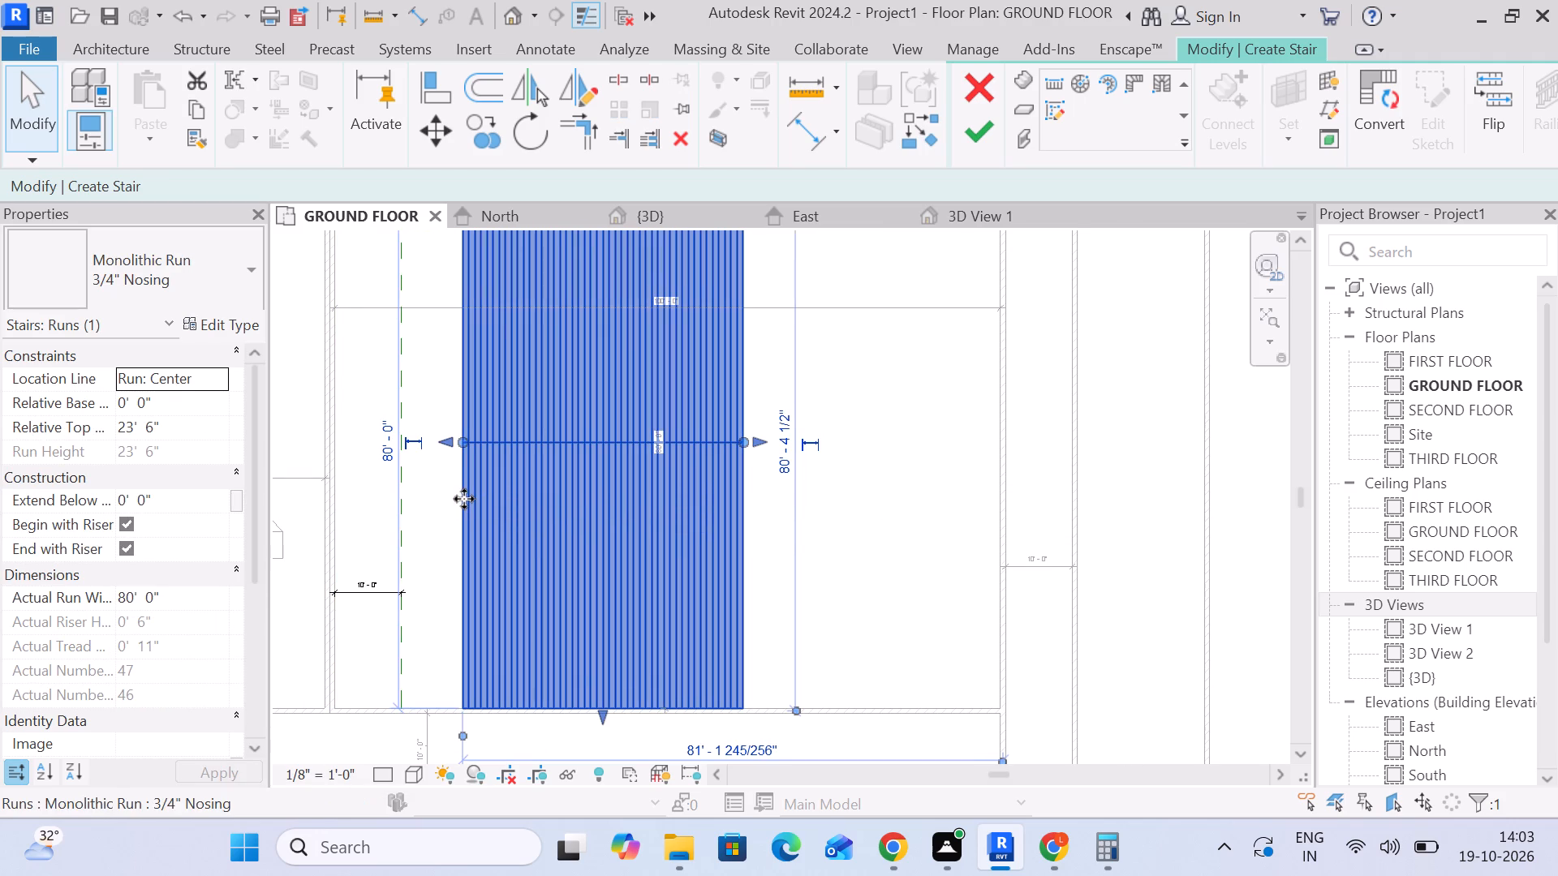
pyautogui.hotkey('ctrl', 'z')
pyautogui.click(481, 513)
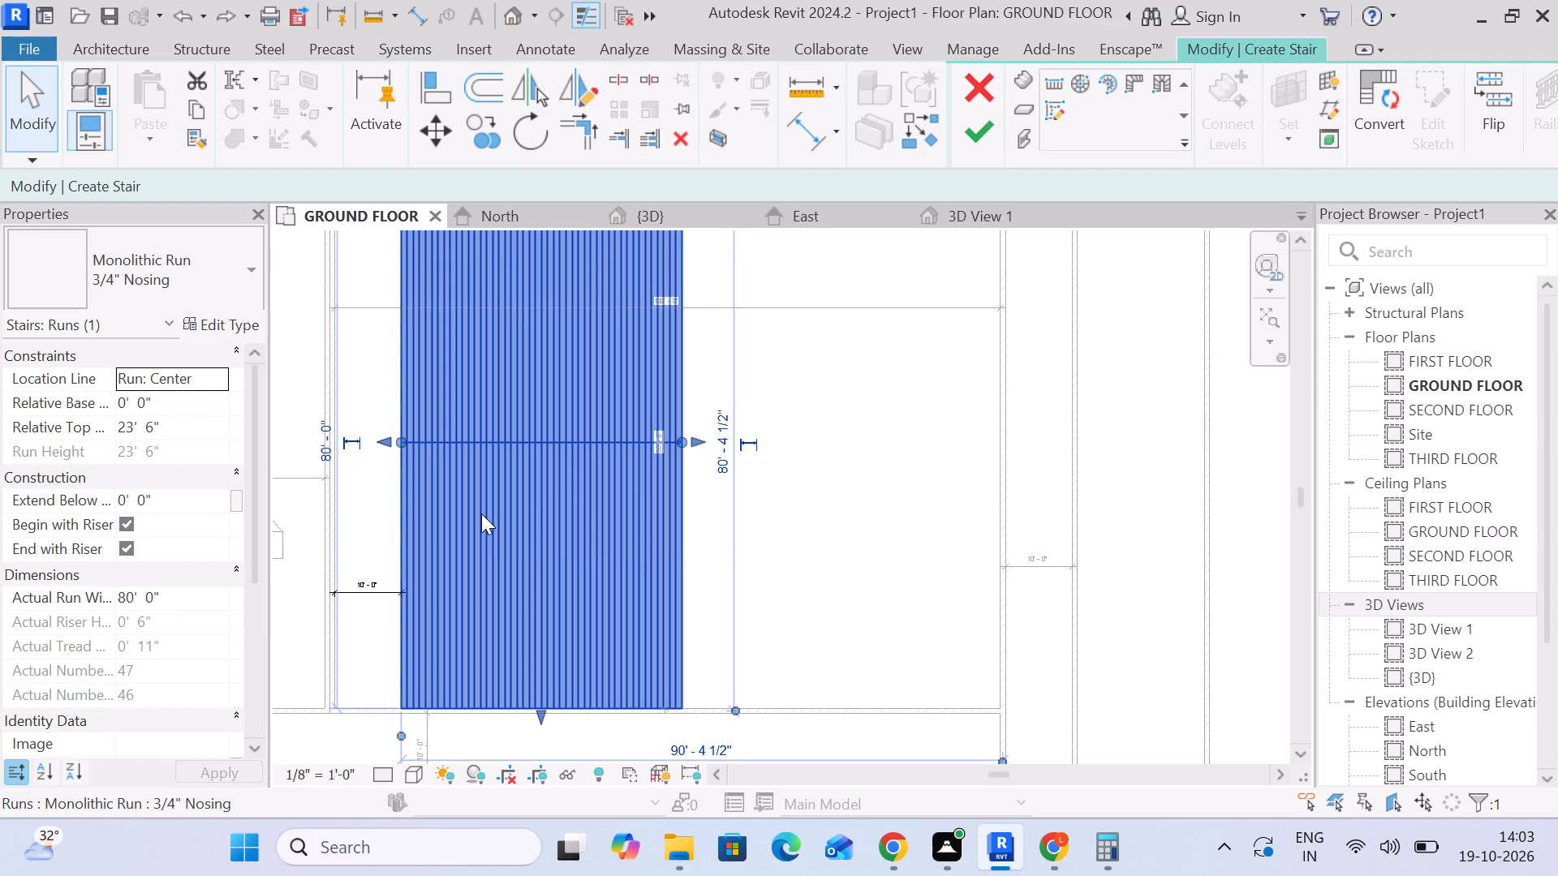
# Examine the stair run's south end and the riser count label at its northeast corner.
pyautogui.scroll(-3, 481, 513)
pyautogui.scroll(3, 562, 688)
pyautogui.scroll(3, 612, 628)
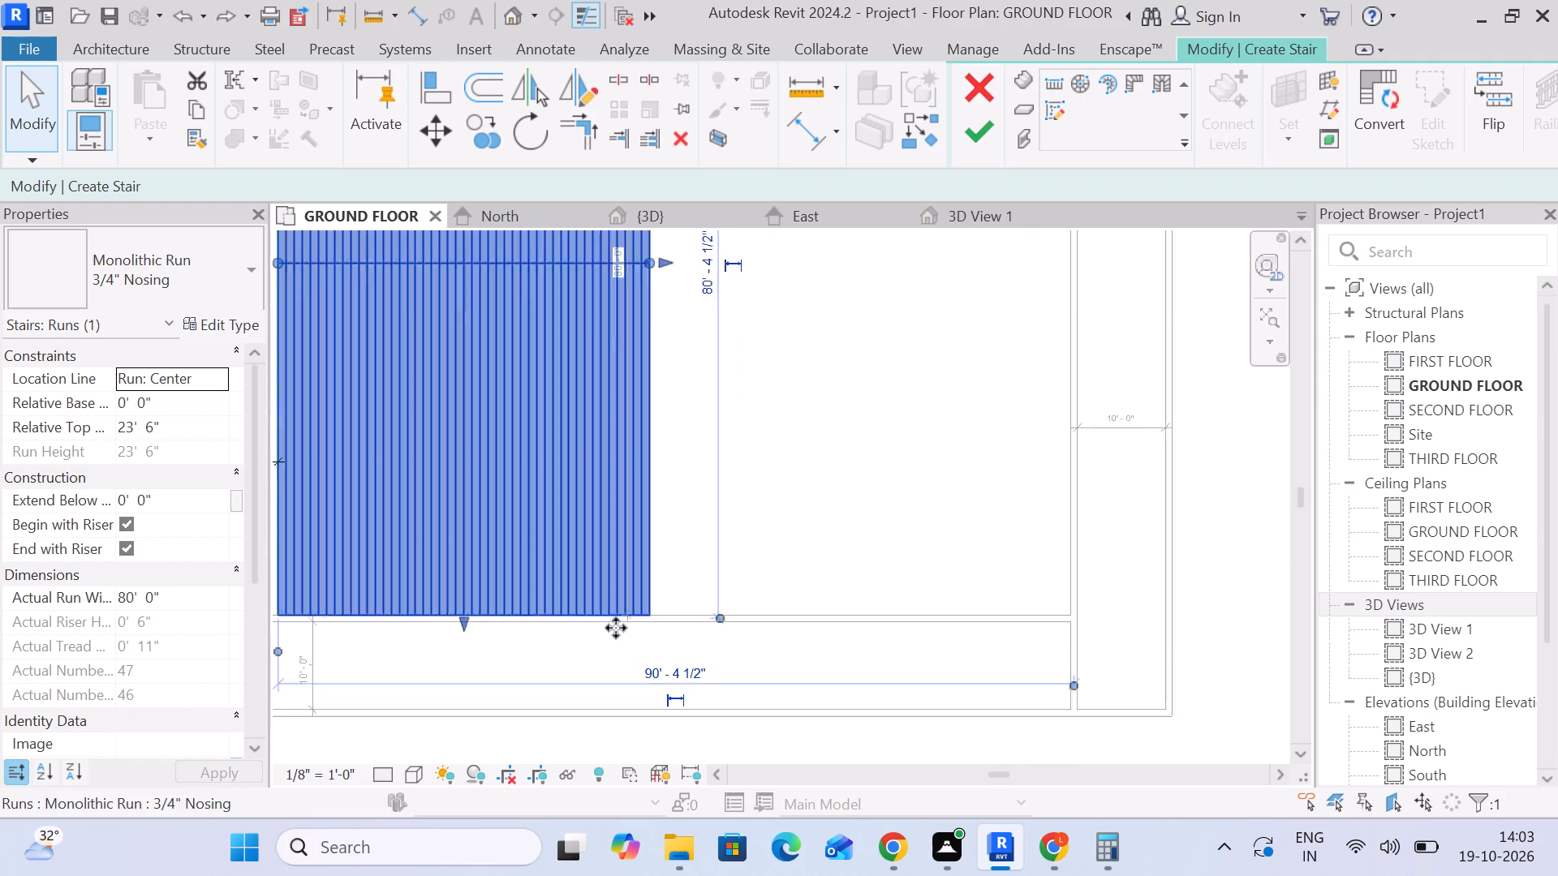
pyautogui.scroll(7, 616, 628)
pyautogui.scroll(-10, 678, 628)
pyautogui.moveTo(676, 633); pyautogui.dragTo(715, 875, button='middle')
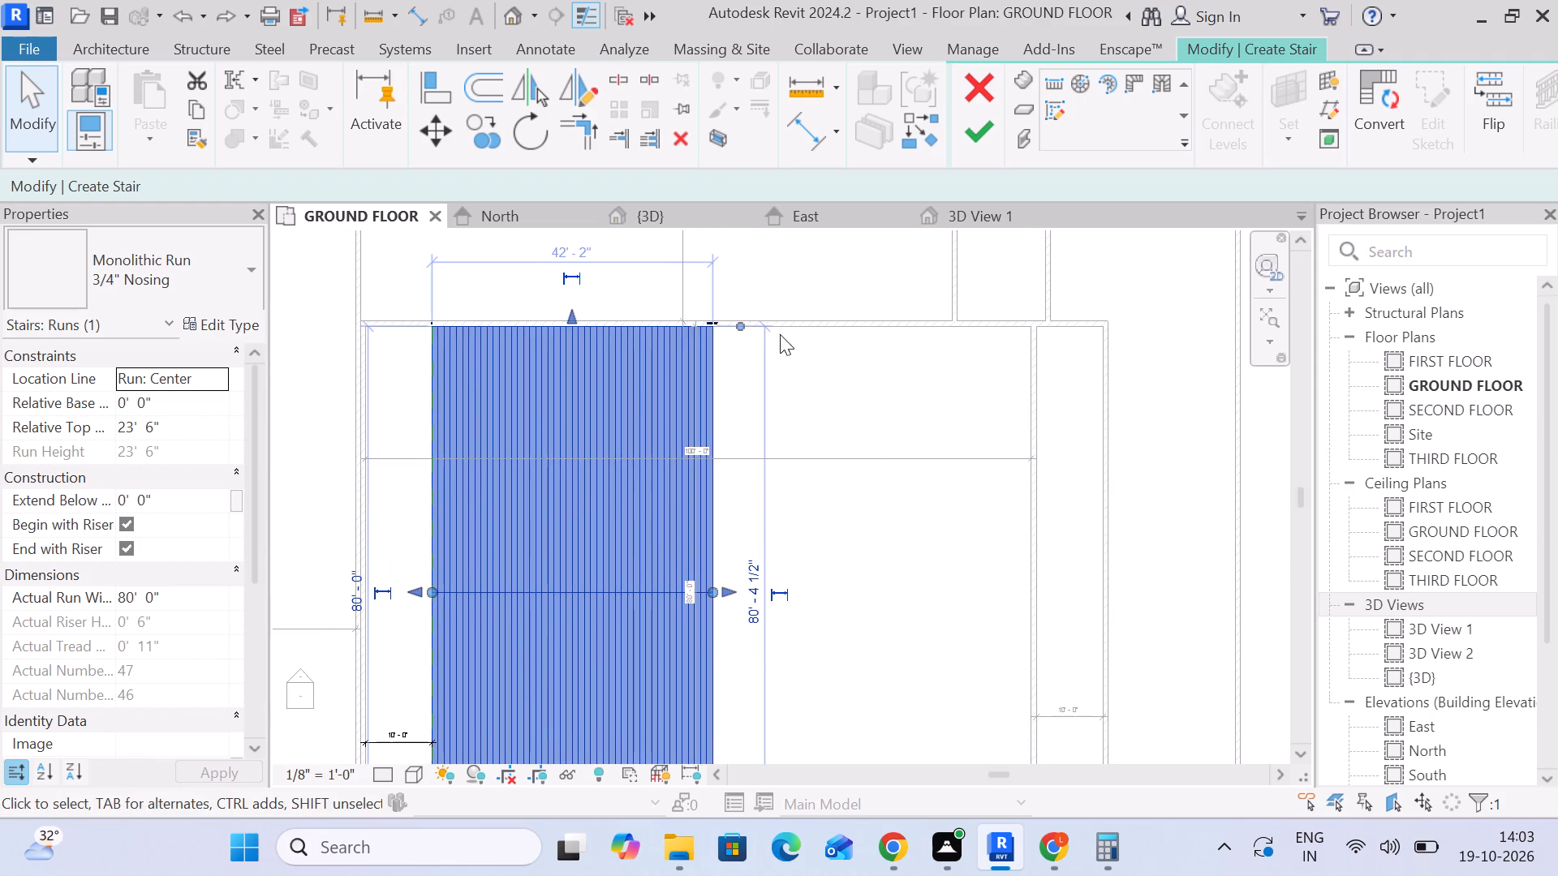
pyautogui.scroll(4, 777, 332)
pyautogui.scroll(4, 506, 296)
pyautogui.scroll(5, 734, 343)
pyautogui.scroll(-4, 803, 383)
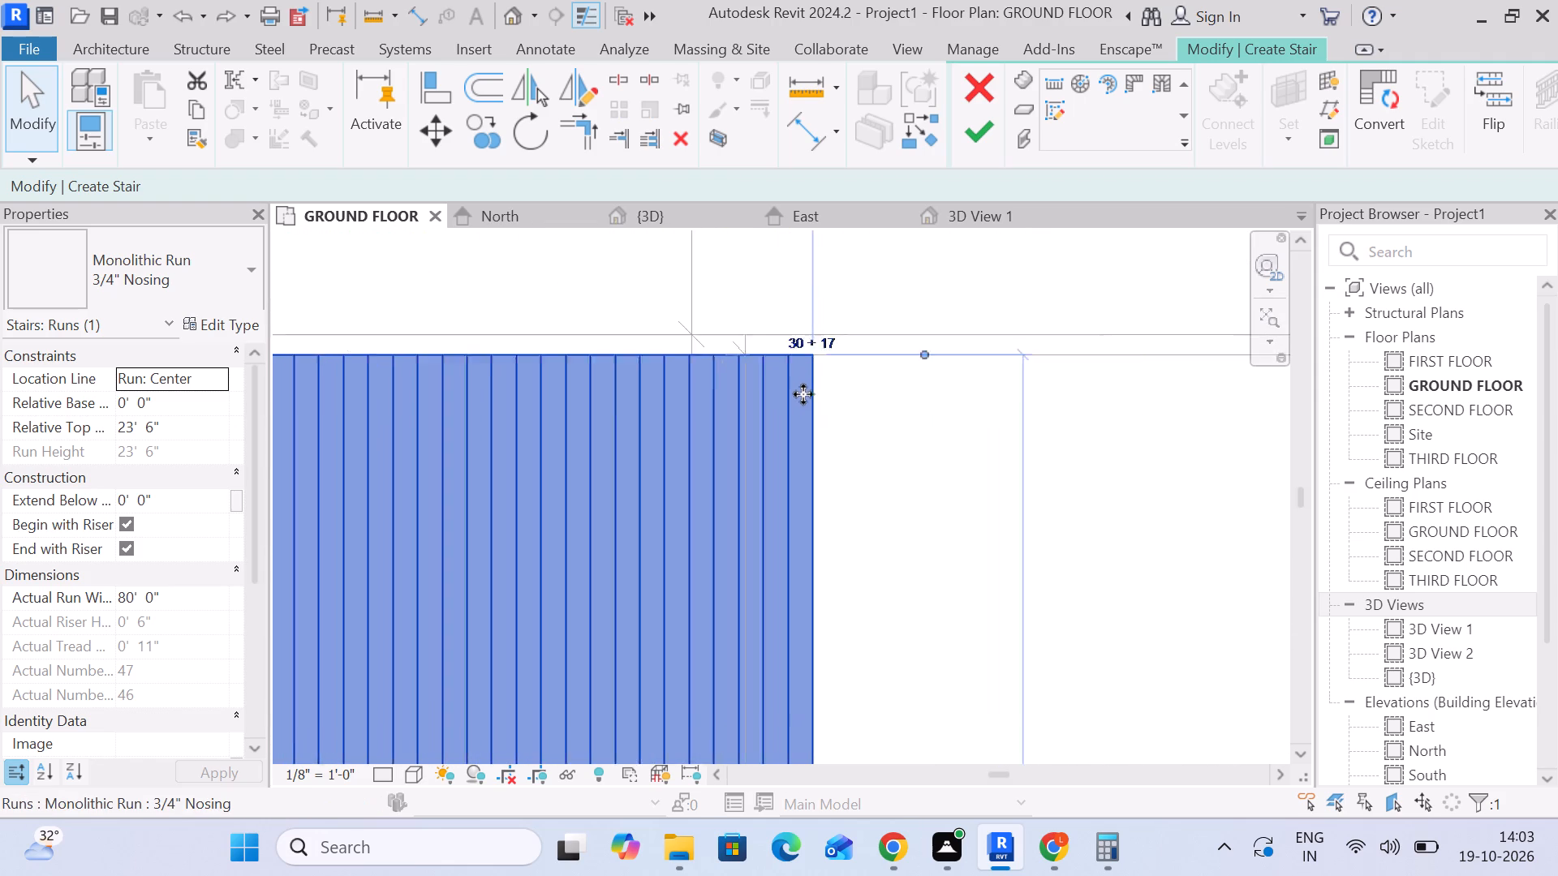
pyautogui.scroll(-5, 803, 394)
pyautogui.scroll(8, 342, 452)
pyautogui.scroll(-4, 346, 440)
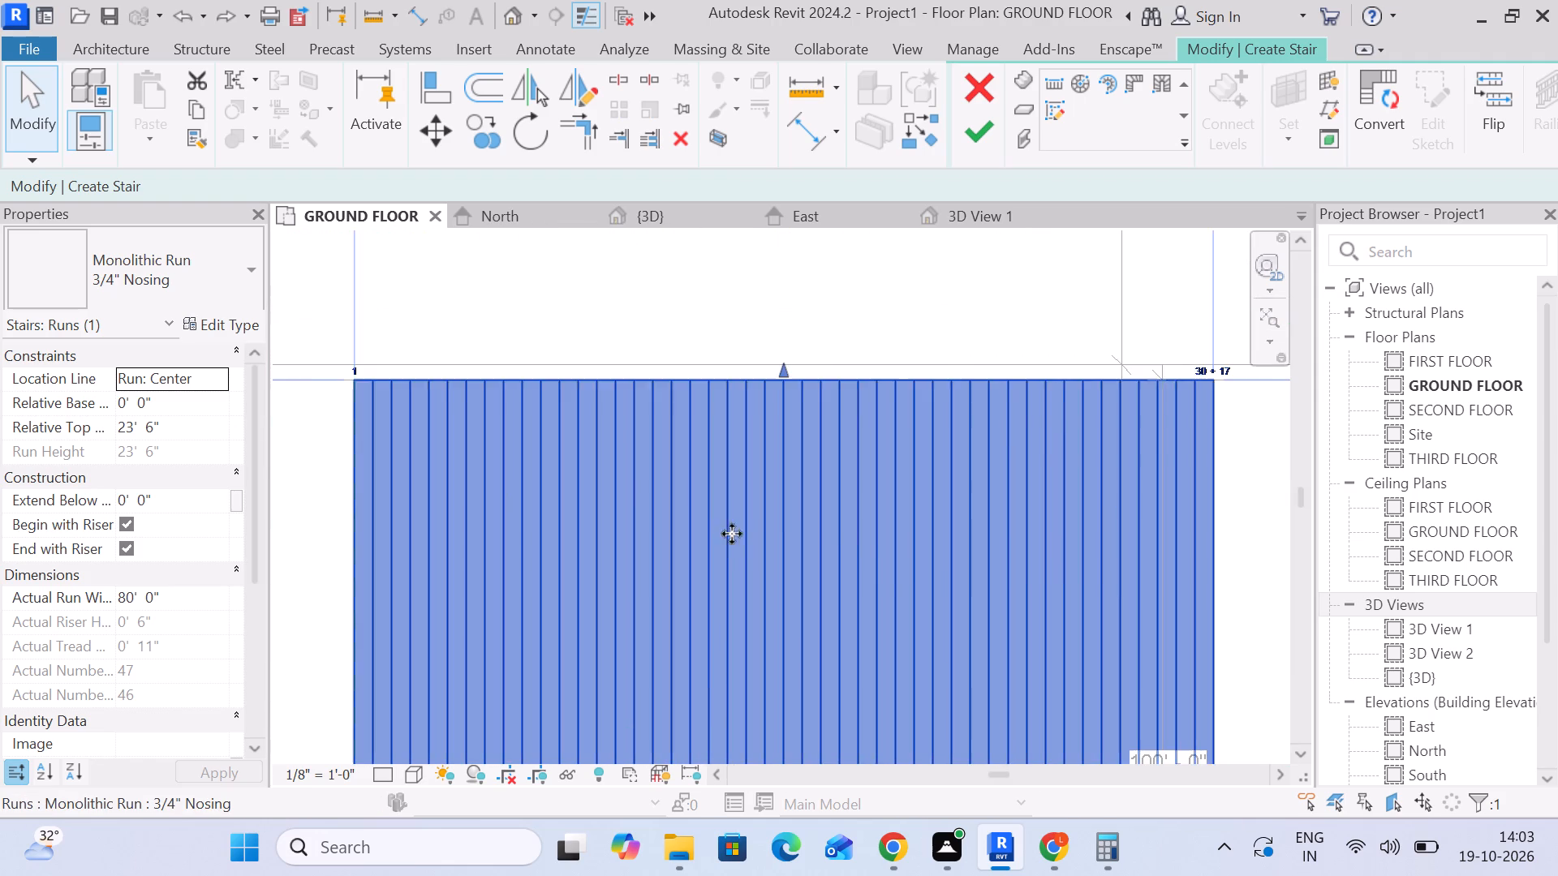
pyautogui.moveTo(874, 549); pyautogui.dragTo(368, 439, button='middle')
pyautogui.scroll(3, 647, 368)
pyautogui.scroll(-3, 655, 331)
pyautogui.scroll(-1, 696, 452)
pyautogui.scroll(1, 696, 452)
pyautogui.scroll(-1, 700, 451)
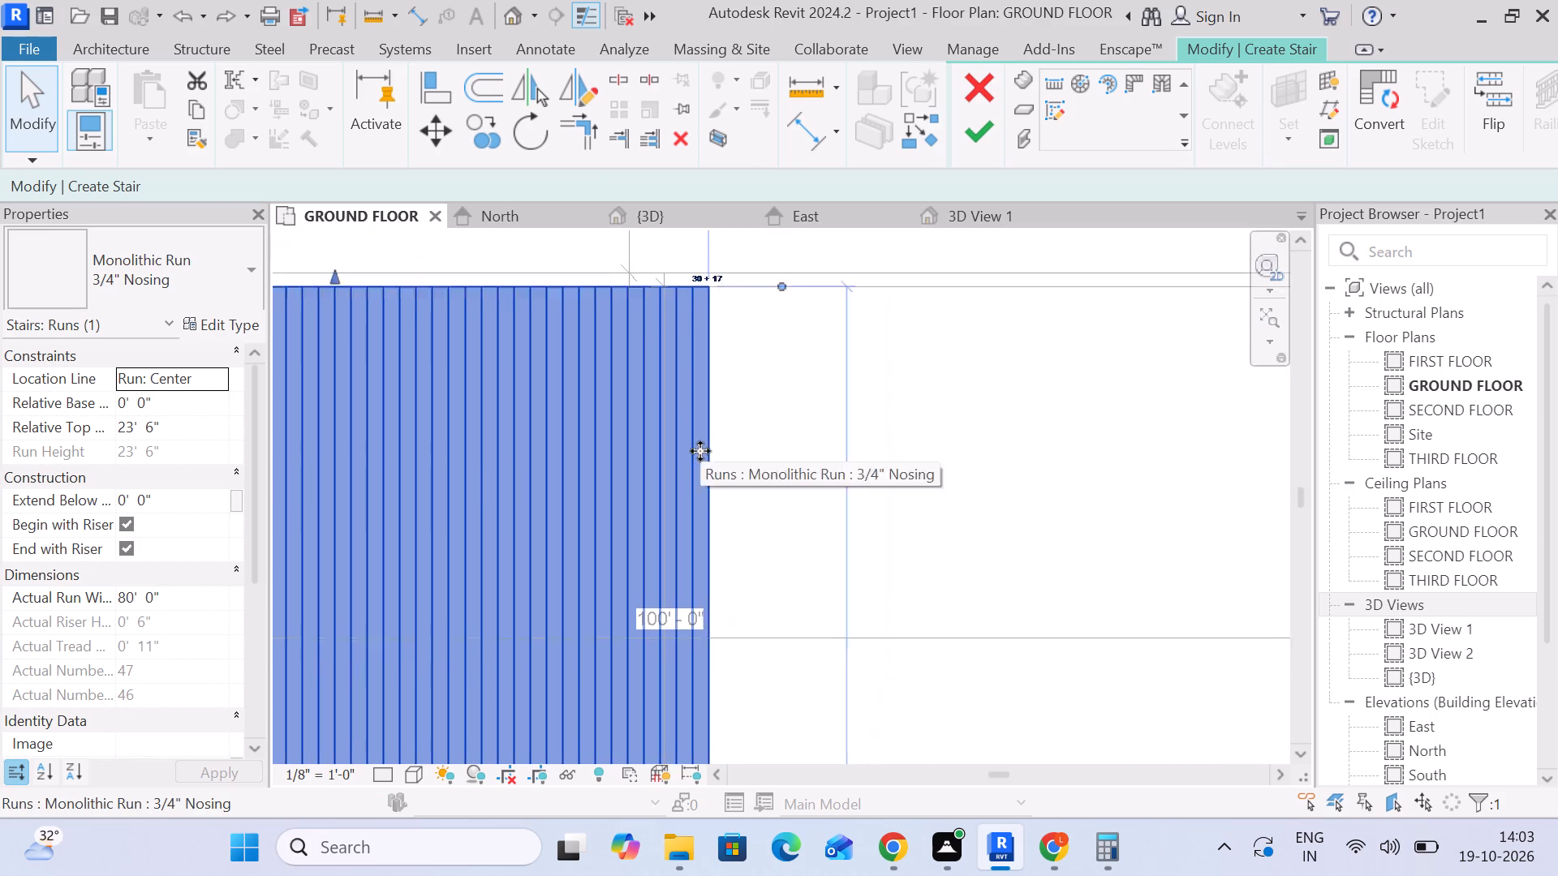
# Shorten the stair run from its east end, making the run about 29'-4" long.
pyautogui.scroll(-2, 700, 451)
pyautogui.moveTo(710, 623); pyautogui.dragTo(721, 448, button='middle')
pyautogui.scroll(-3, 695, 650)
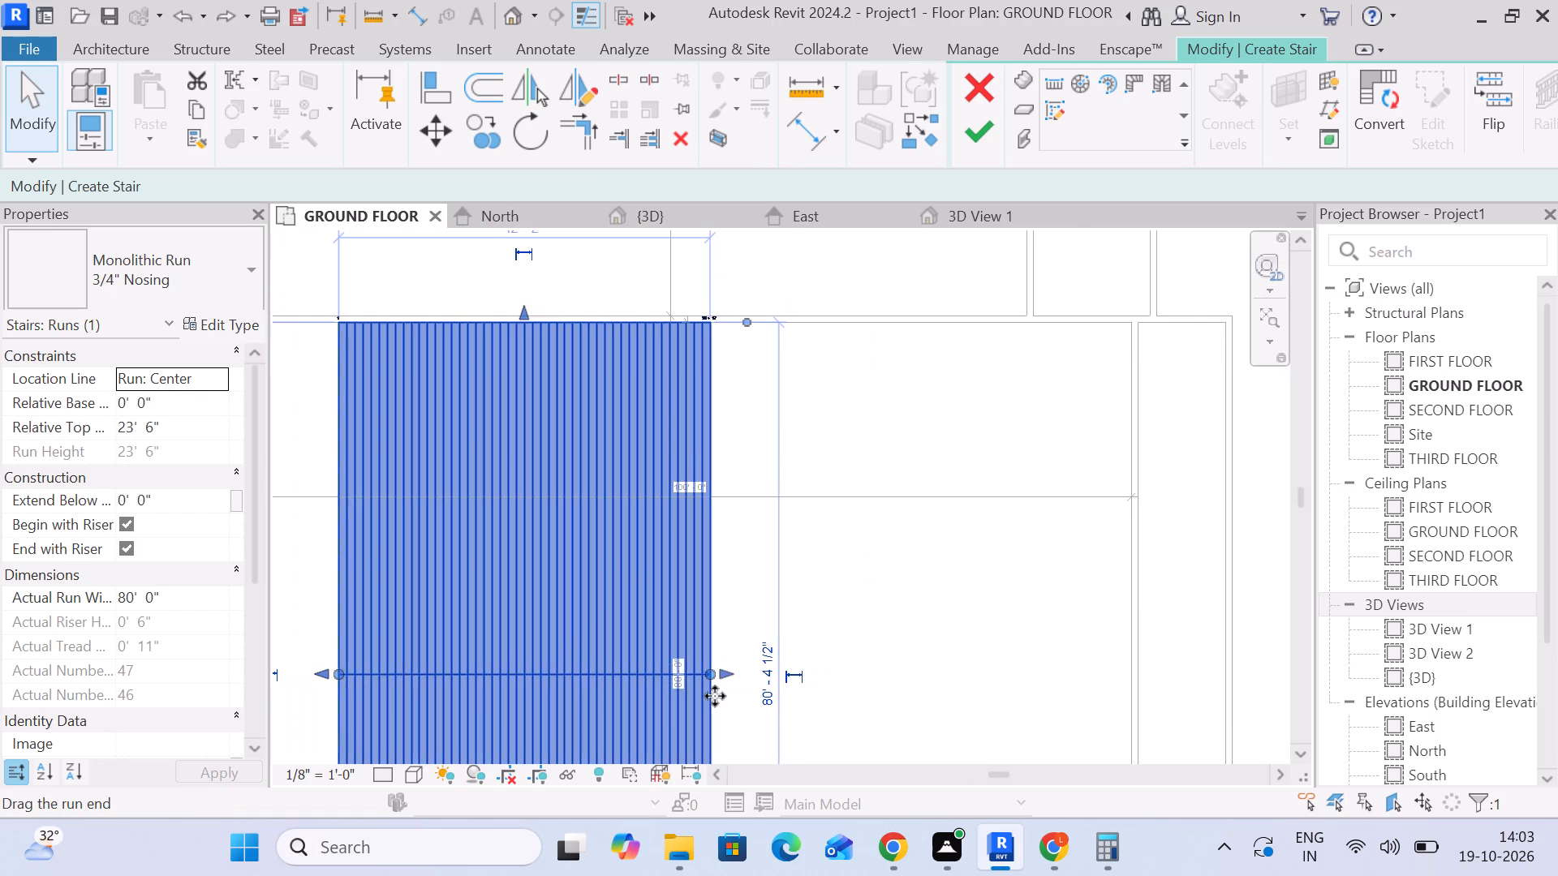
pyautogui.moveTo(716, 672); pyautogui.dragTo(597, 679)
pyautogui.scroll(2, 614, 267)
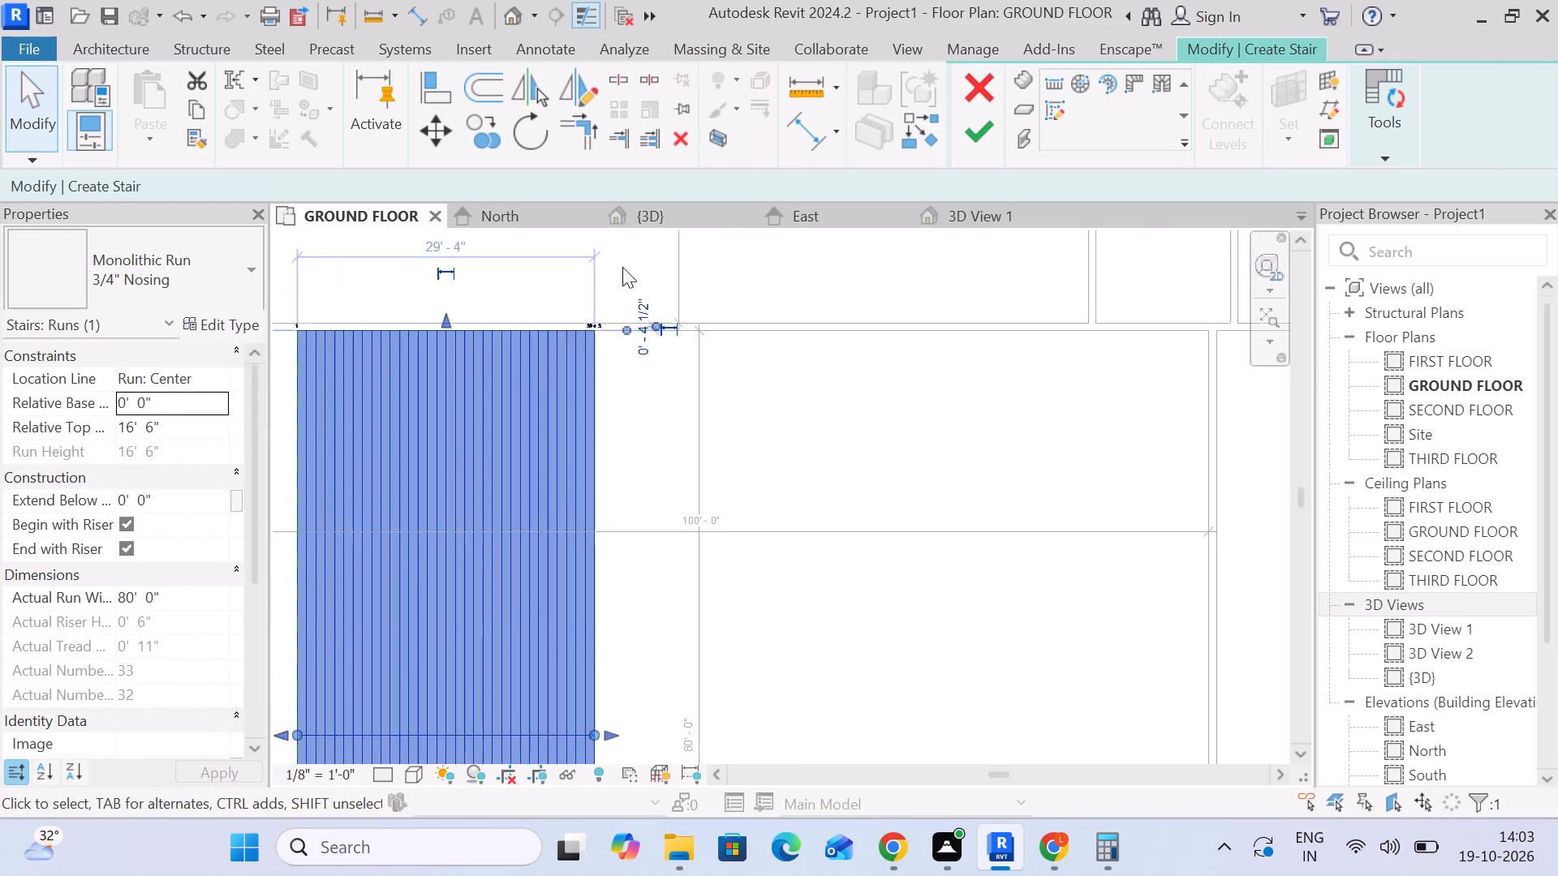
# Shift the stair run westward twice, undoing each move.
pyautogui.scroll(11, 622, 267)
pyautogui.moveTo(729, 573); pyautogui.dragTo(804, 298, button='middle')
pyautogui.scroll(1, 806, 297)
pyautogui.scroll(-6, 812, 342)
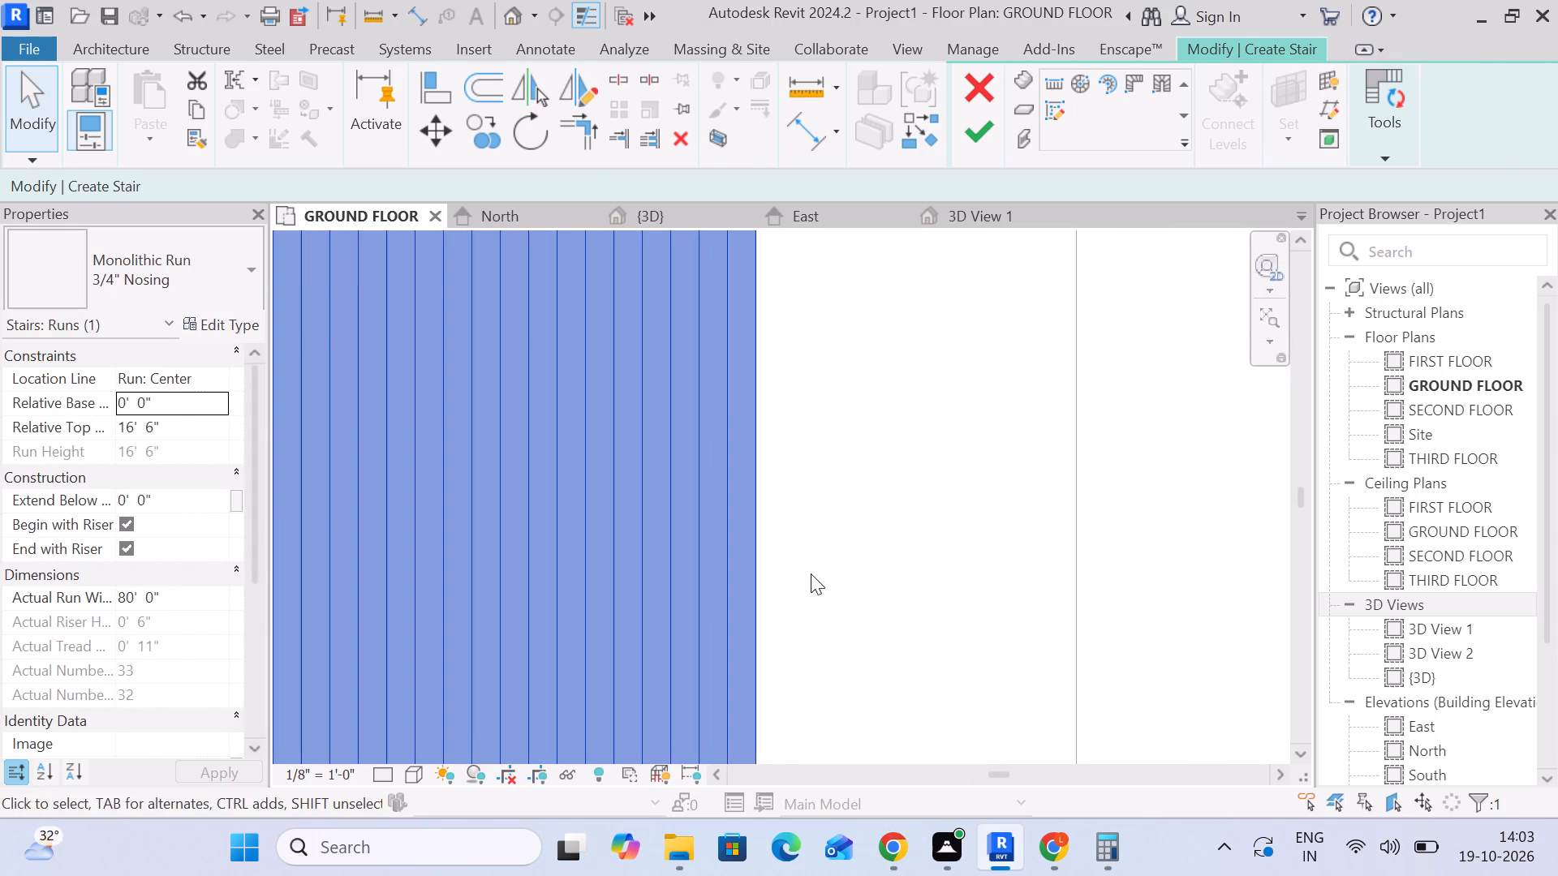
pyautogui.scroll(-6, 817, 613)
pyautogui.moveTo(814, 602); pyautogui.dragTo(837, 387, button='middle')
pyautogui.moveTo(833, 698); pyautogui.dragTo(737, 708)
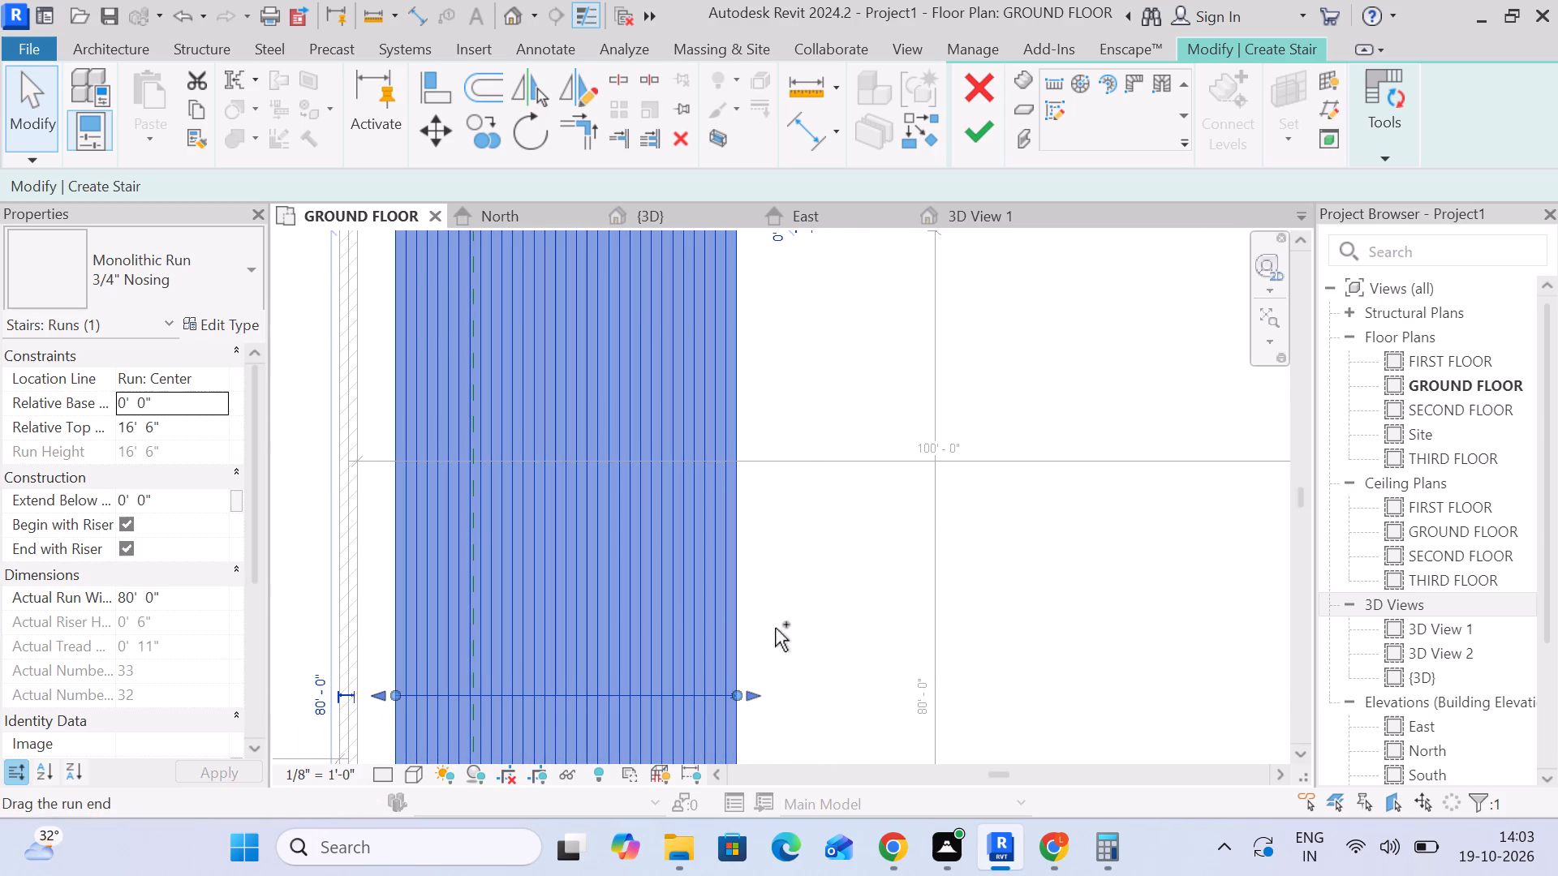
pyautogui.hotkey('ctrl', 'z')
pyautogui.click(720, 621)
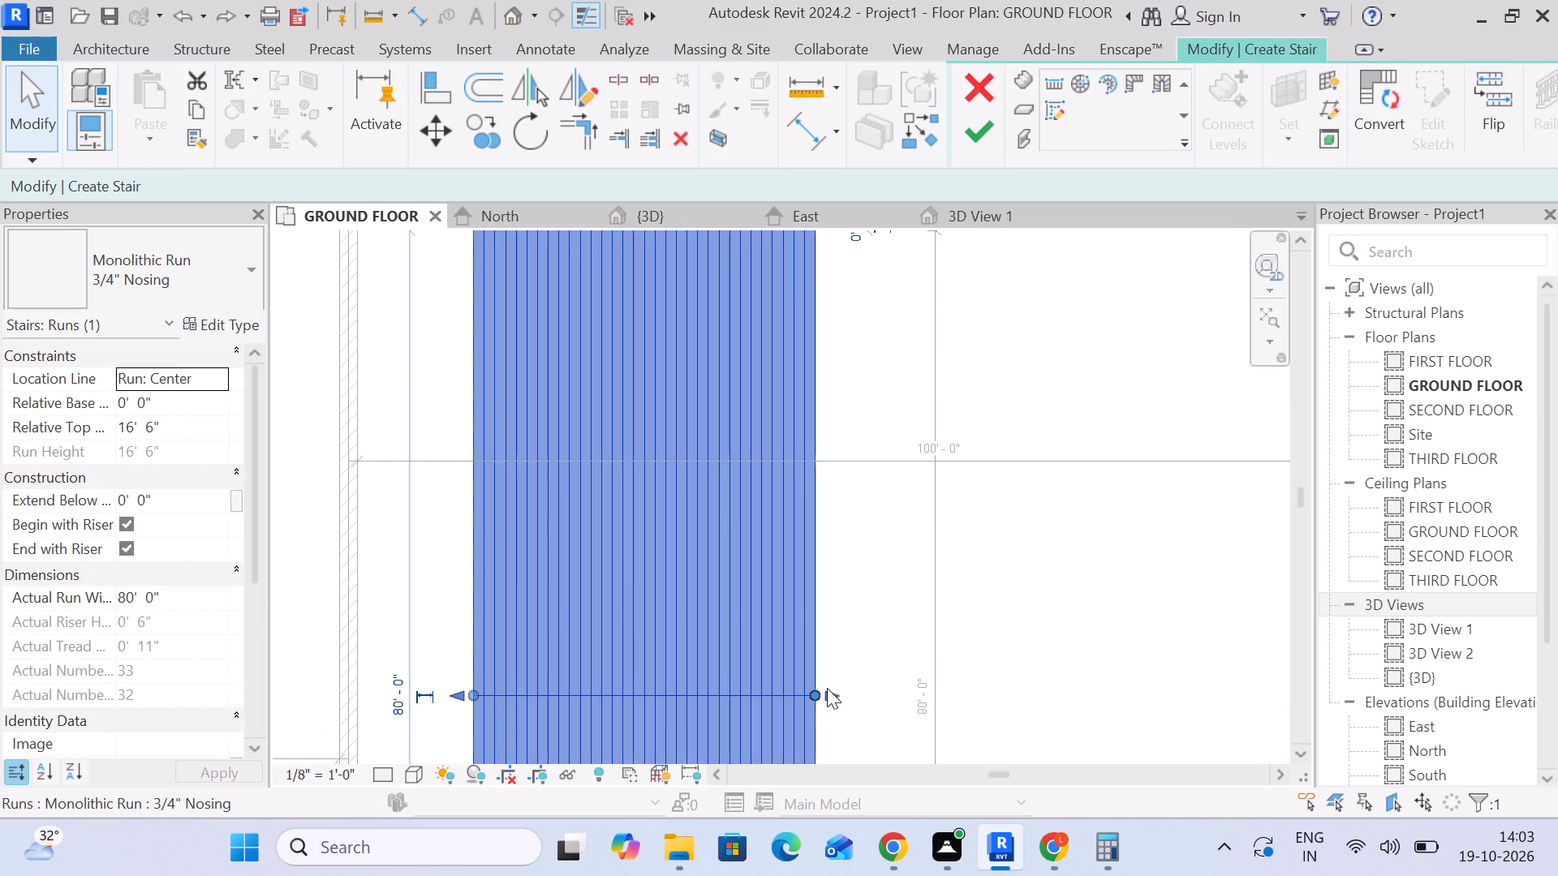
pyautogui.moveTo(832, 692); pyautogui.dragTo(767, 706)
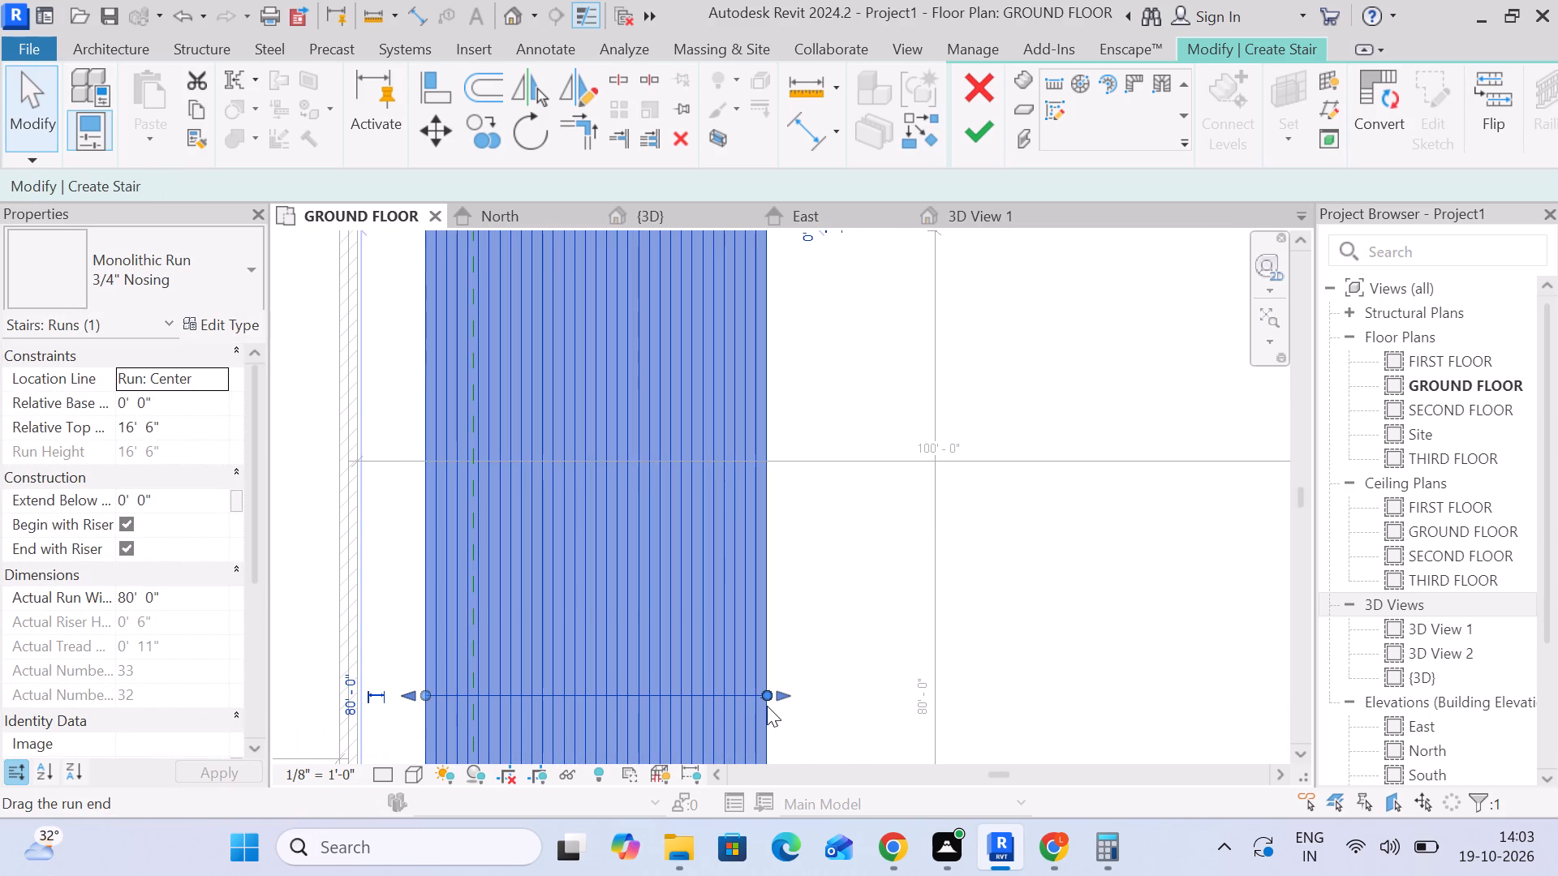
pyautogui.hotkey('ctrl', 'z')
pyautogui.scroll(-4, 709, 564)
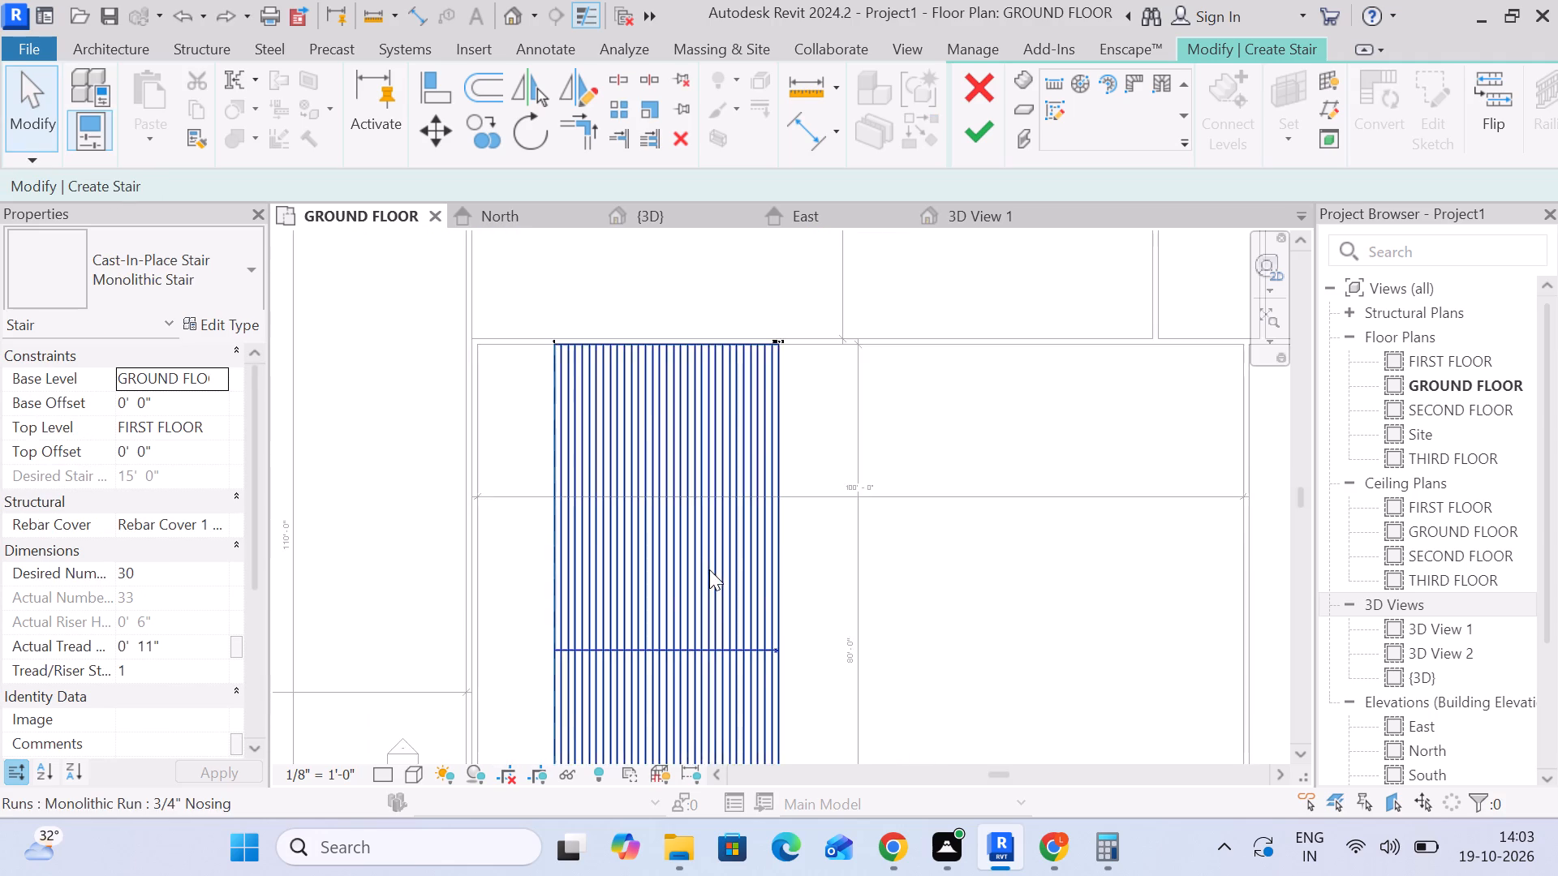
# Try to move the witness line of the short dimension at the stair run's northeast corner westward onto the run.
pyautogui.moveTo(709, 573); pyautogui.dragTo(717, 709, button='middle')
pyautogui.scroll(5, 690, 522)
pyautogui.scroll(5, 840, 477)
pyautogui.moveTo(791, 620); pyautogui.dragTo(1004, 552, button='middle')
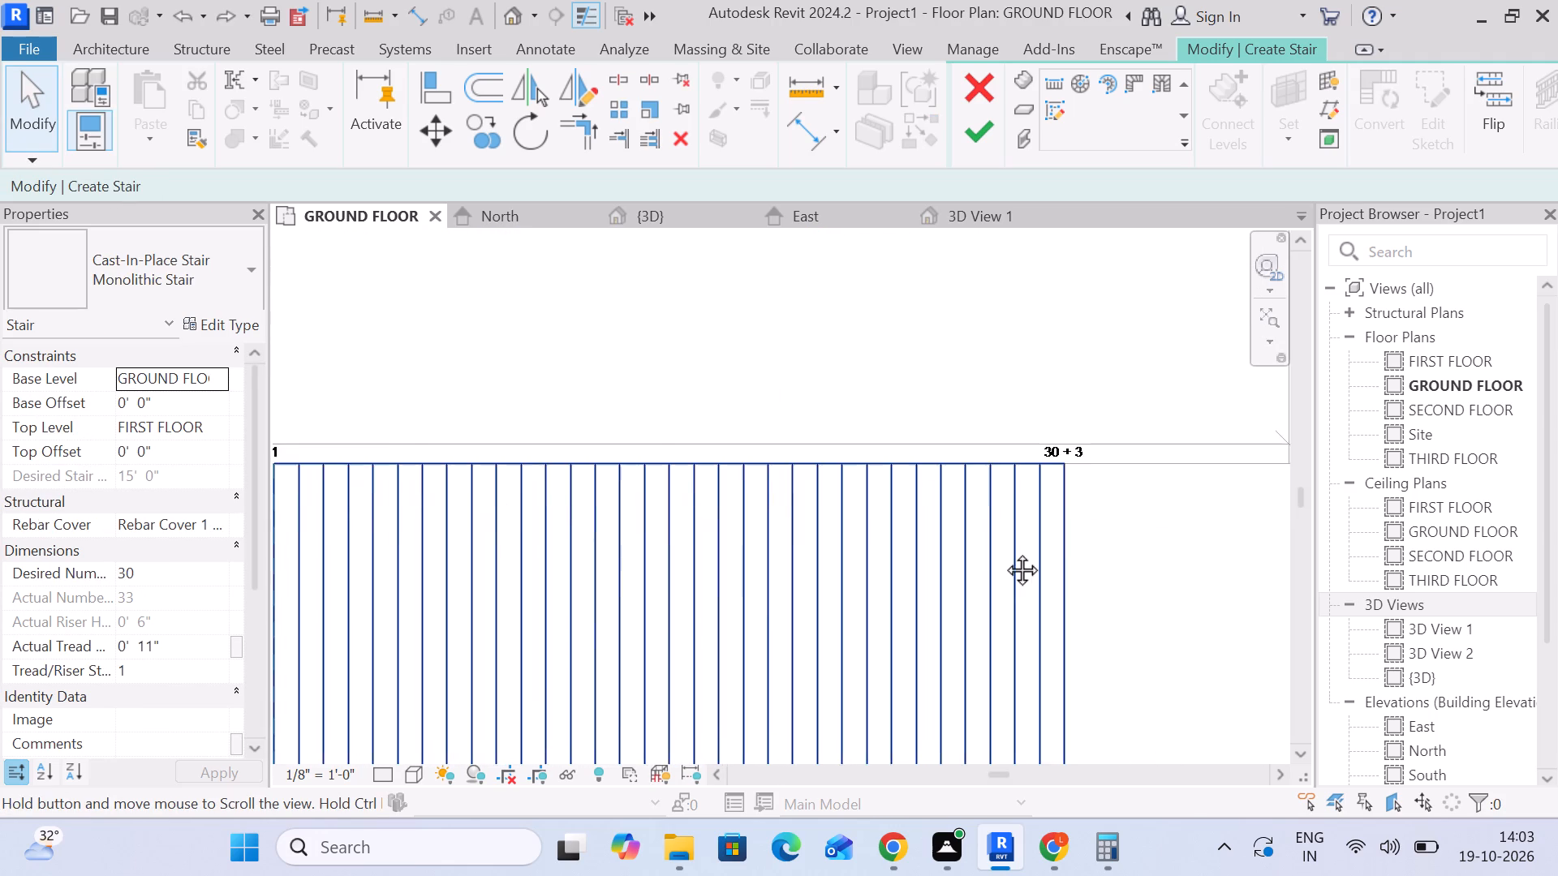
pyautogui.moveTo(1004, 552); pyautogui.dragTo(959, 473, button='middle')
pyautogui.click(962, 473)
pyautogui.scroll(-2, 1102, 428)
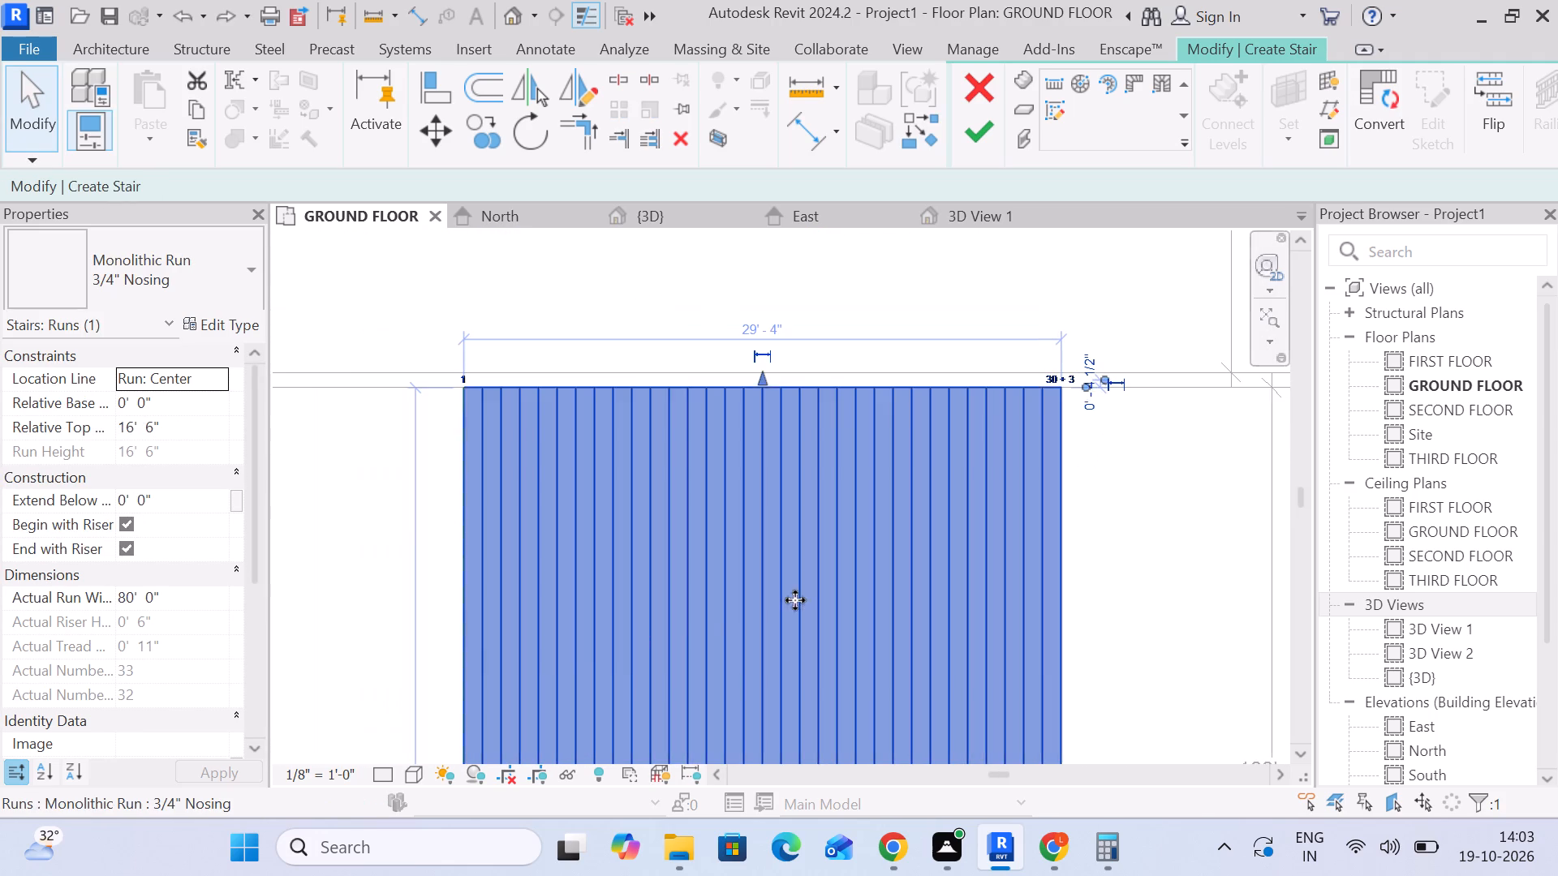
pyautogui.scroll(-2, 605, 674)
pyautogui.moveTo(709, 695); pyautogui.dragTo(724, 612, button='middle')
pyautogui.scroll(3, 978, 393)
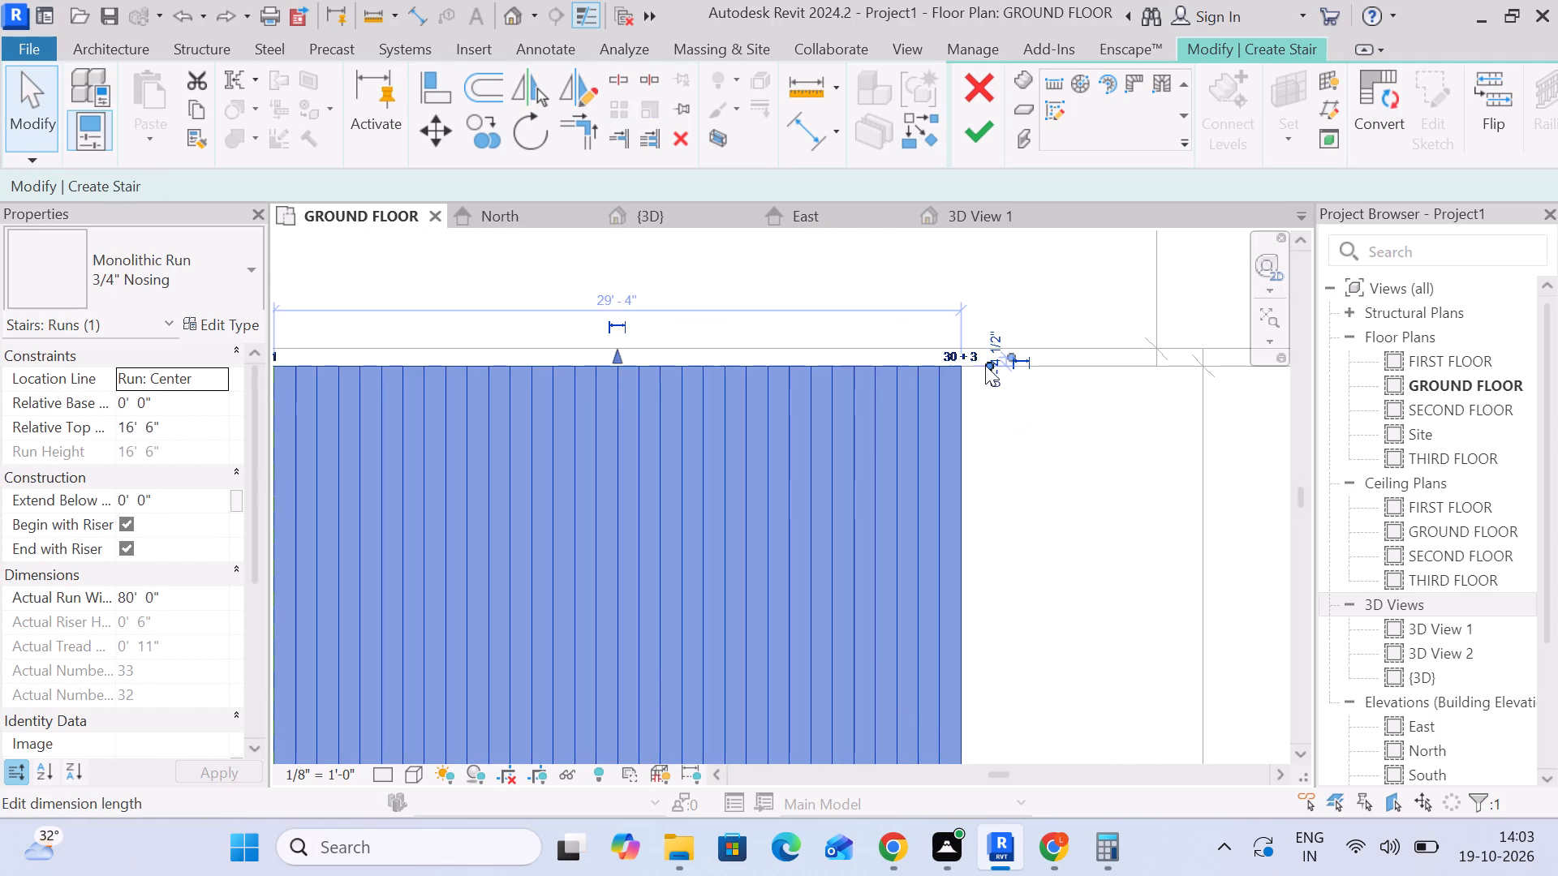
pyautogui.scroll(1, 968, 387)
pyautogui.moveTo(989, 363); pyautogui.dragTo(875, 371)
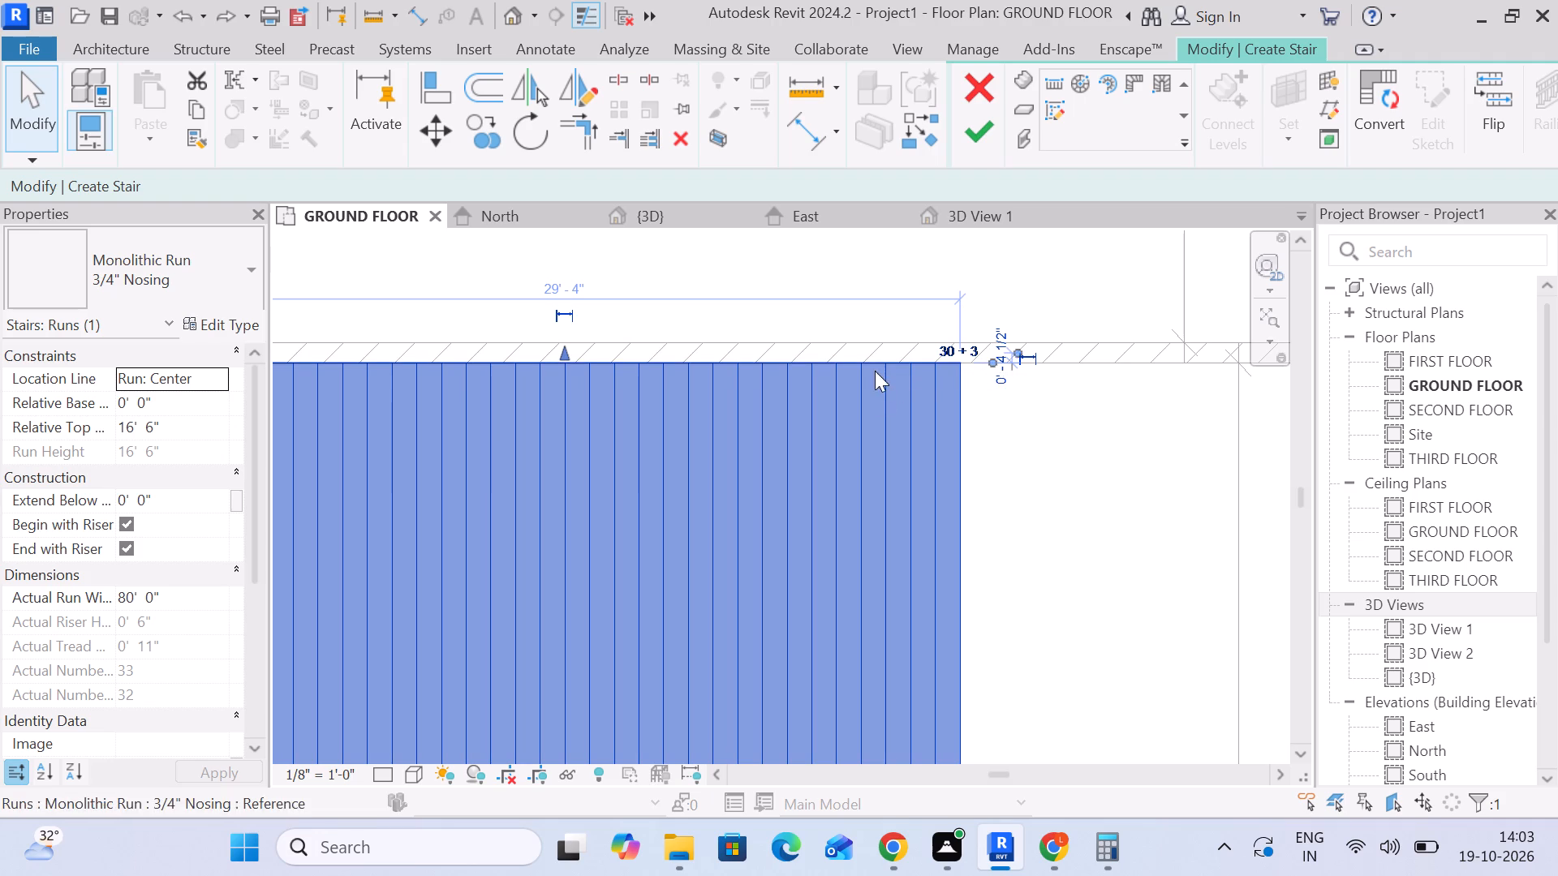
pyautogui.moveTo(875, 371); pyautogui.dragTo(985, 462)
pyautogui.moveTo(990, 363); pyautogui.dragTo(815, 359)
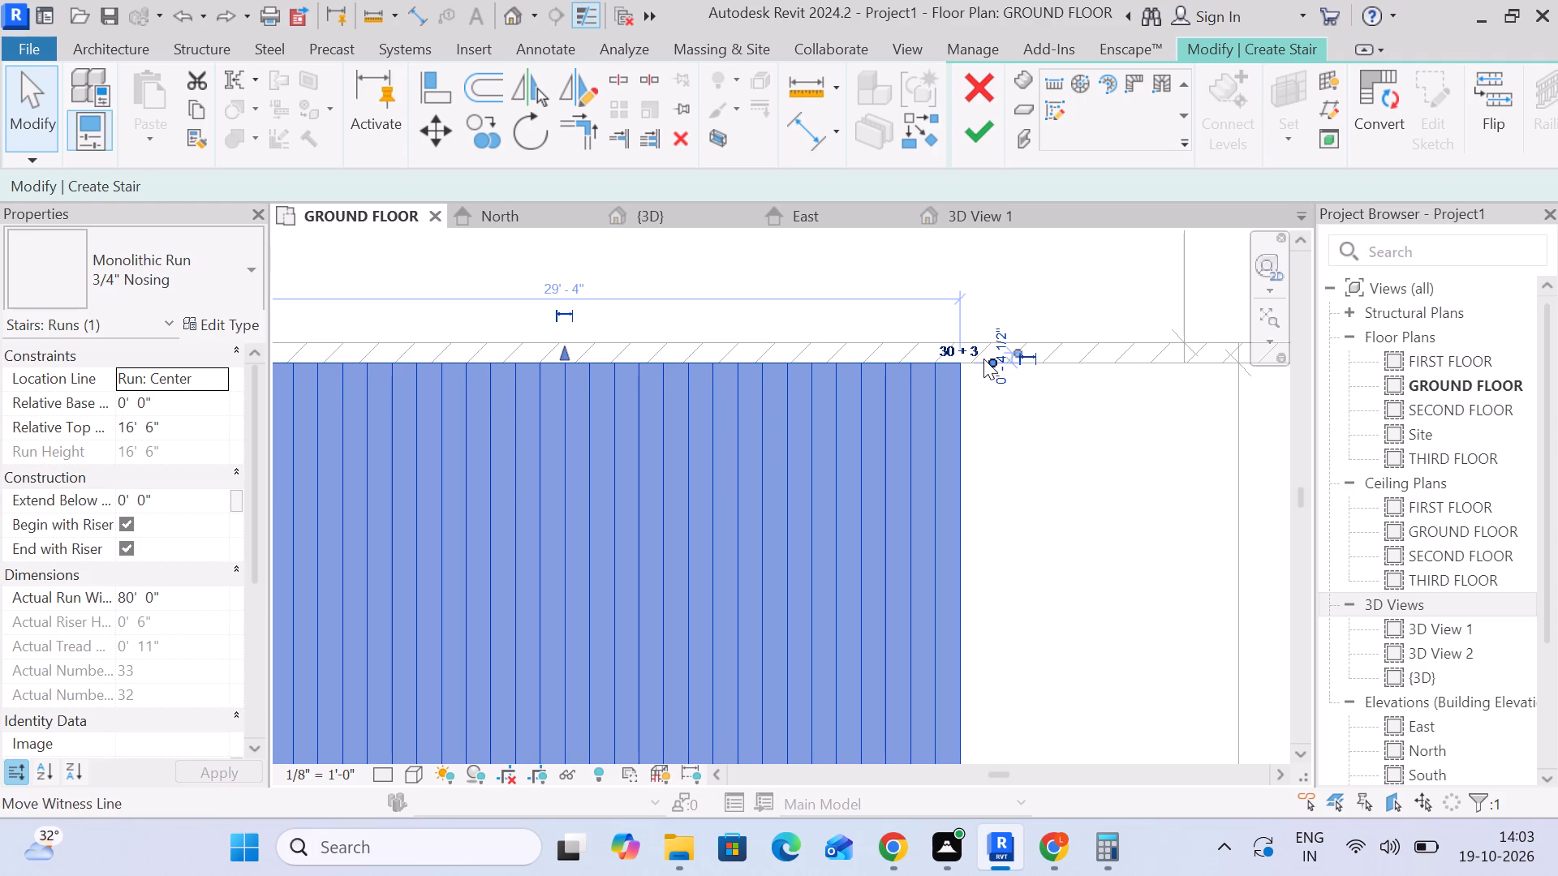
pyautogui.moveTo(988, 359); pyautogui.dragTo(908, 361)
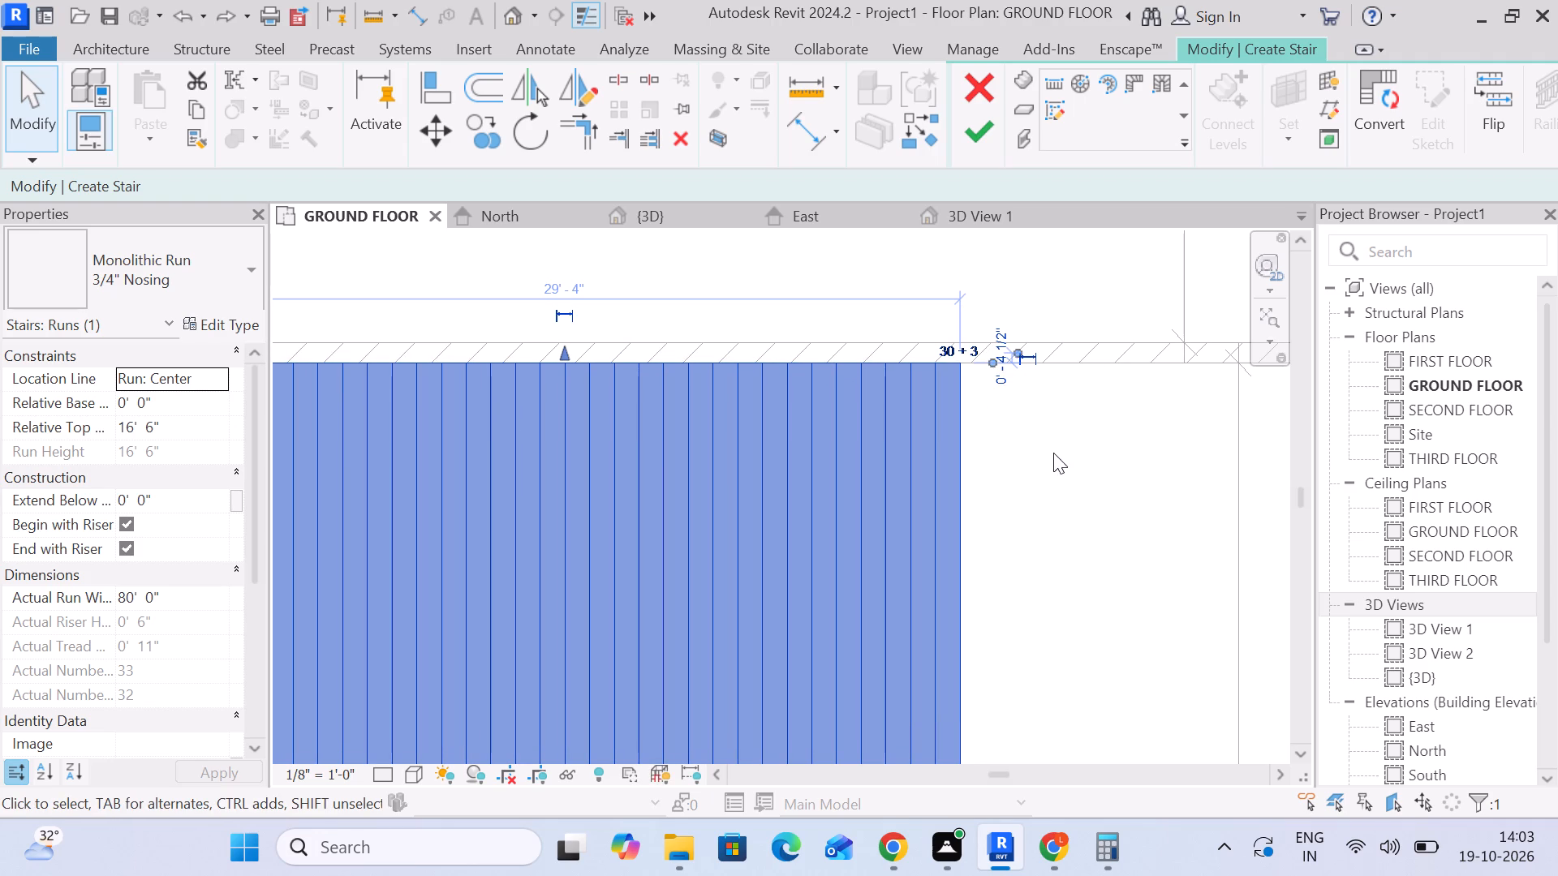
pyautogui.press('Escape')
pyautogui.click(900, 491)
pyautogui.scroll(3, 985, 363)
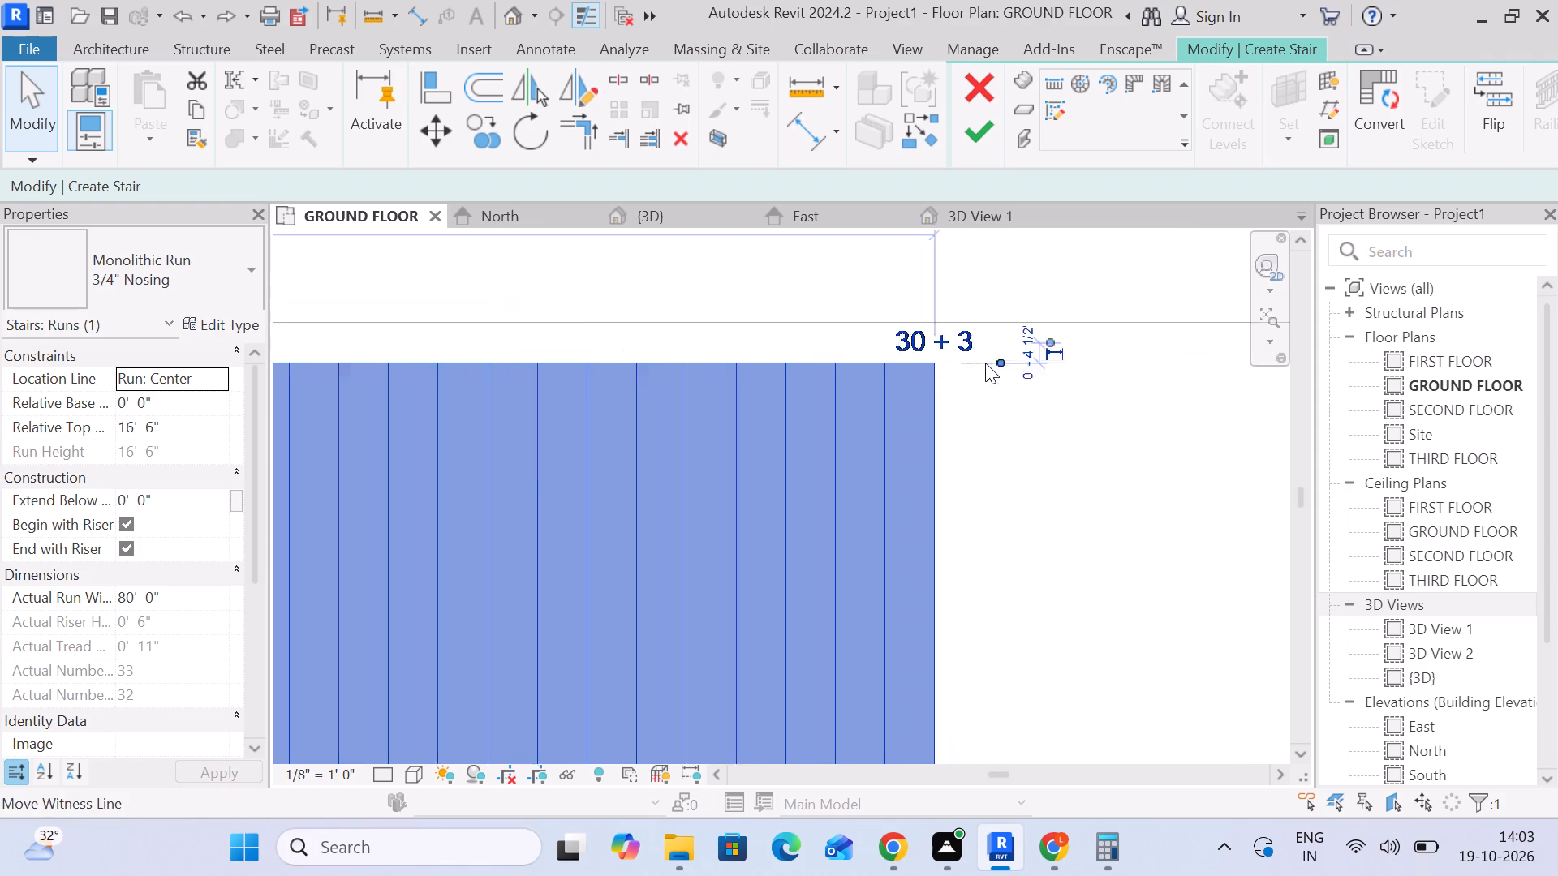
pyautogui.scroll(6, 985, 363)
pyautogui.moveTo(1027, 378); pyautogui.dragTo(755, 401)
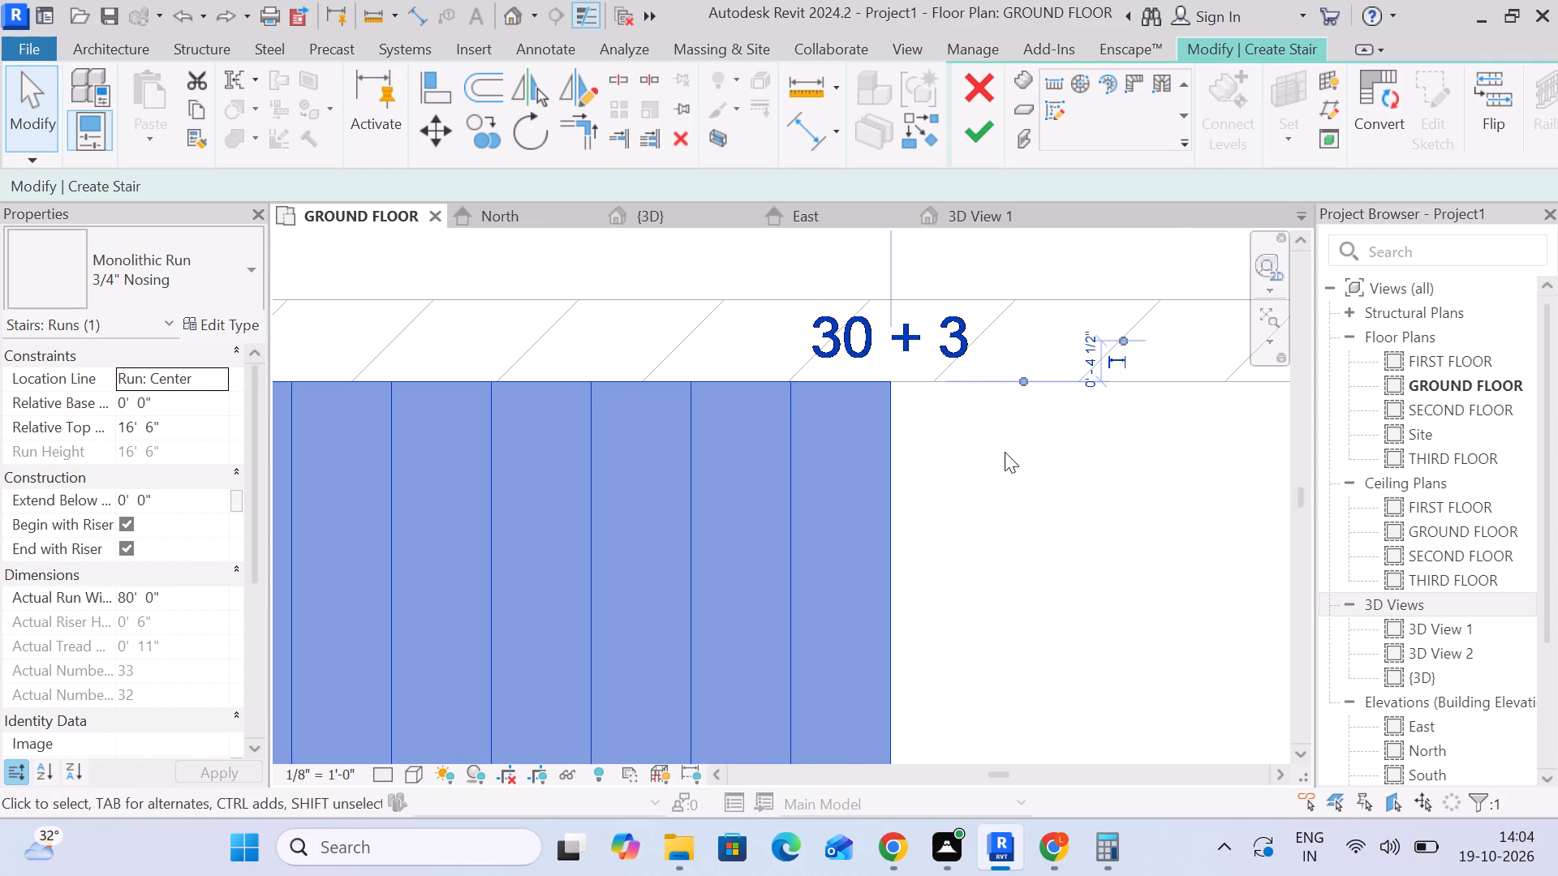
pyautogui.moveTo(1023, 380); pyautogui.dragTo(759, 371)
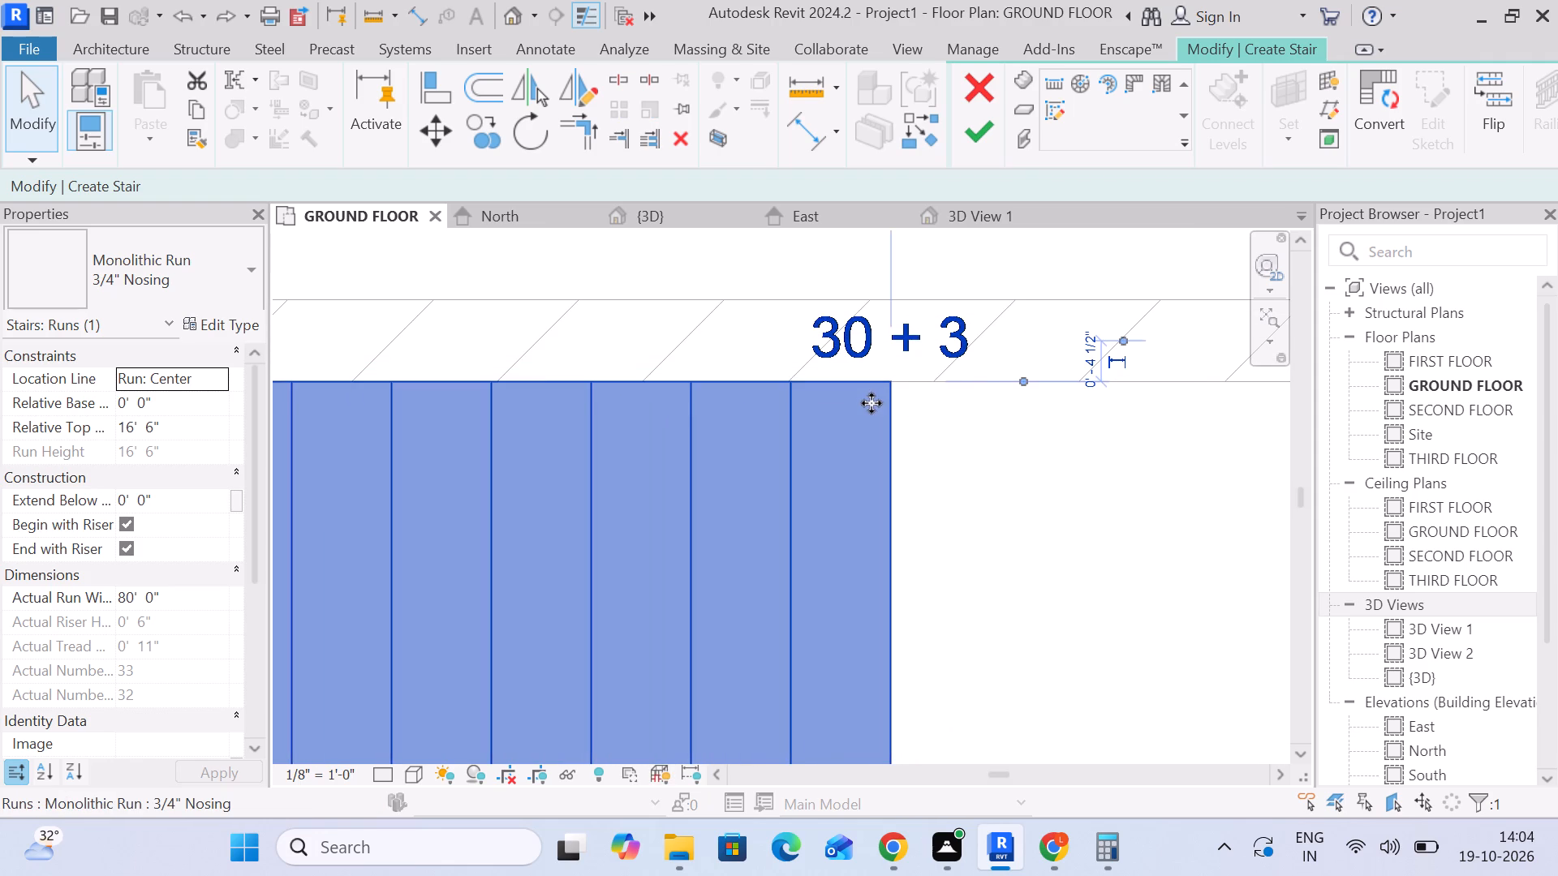
# Shorten the stair run from its east end, making the run about 17'-5" long.
pyautogui.scroll(-18, 894, 417)
pyautogui.moveTo(837, 539); pyautogui.dragTo(820, 288, button='middle')
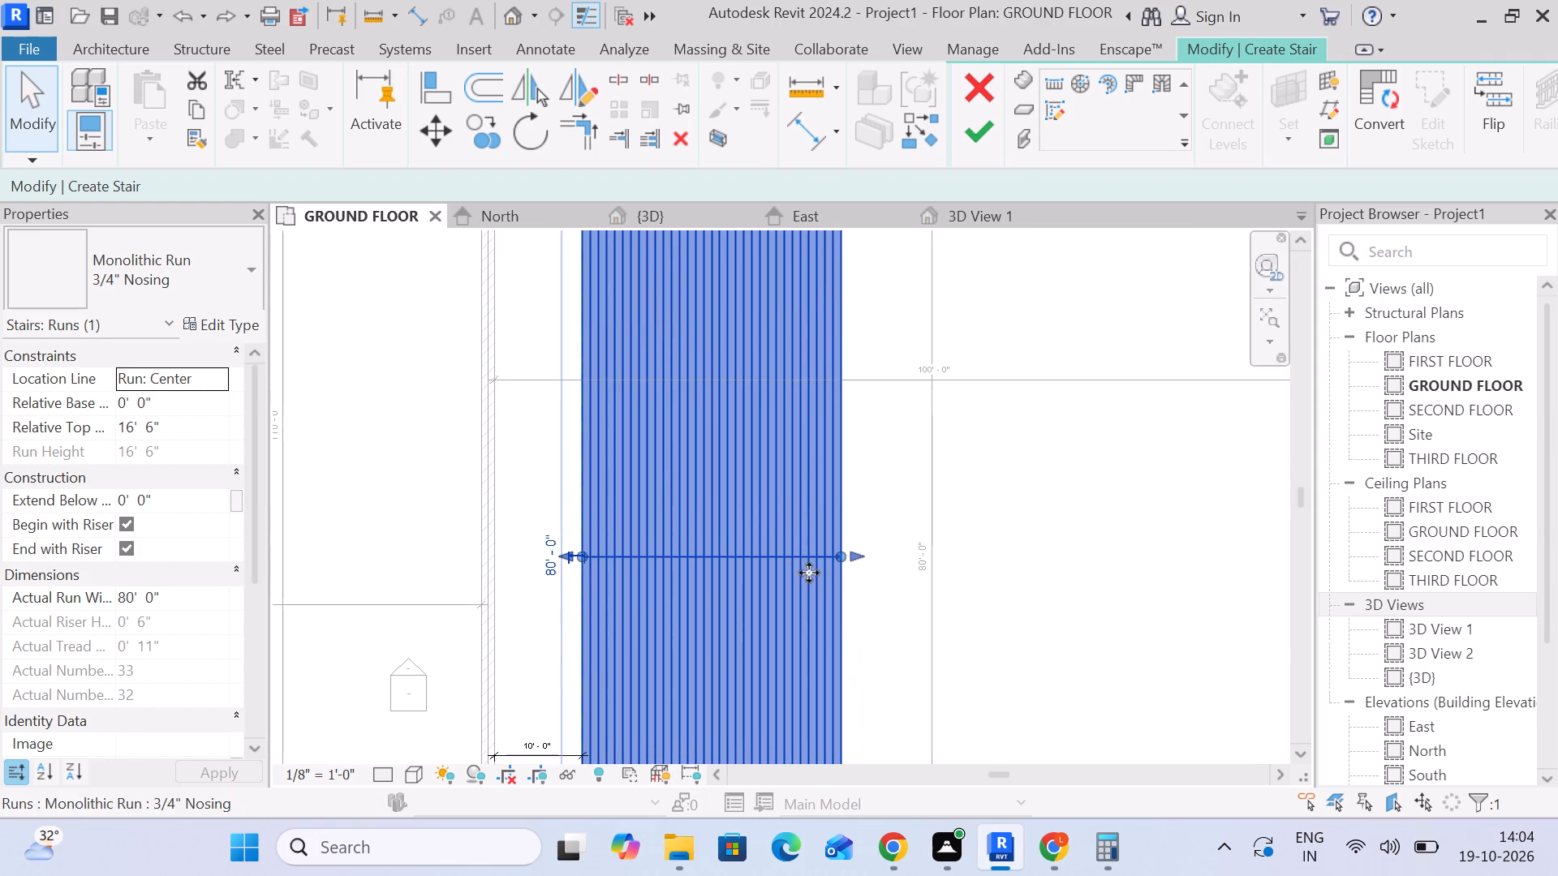
pyautogui.scroll(5, 846, 566)
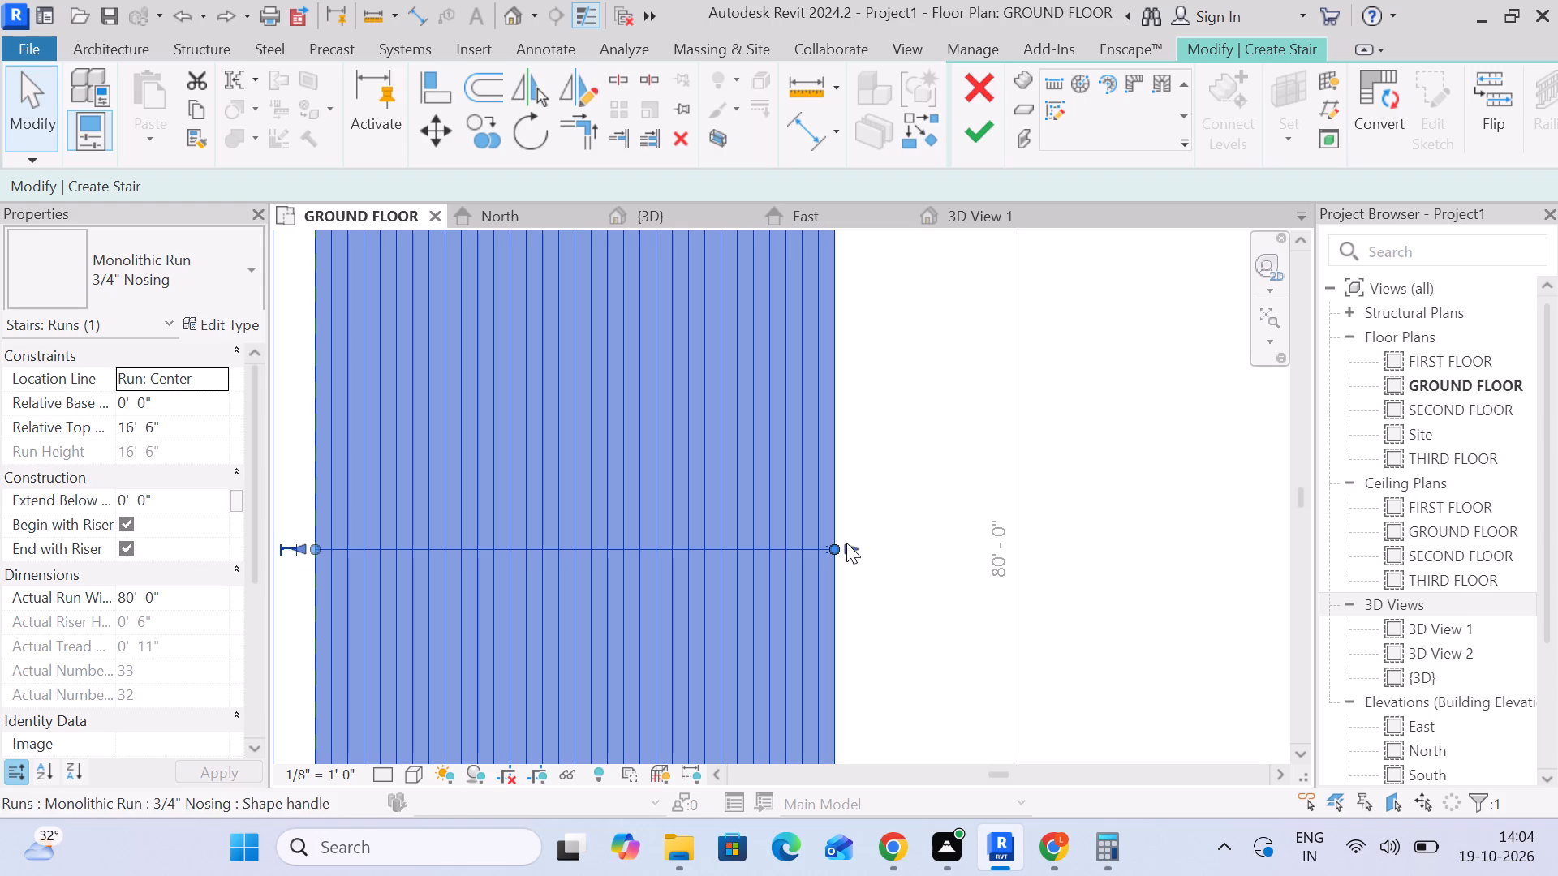
pyautogui.moveTo(846, 543); pyautogui.dragTo(1073, 559)
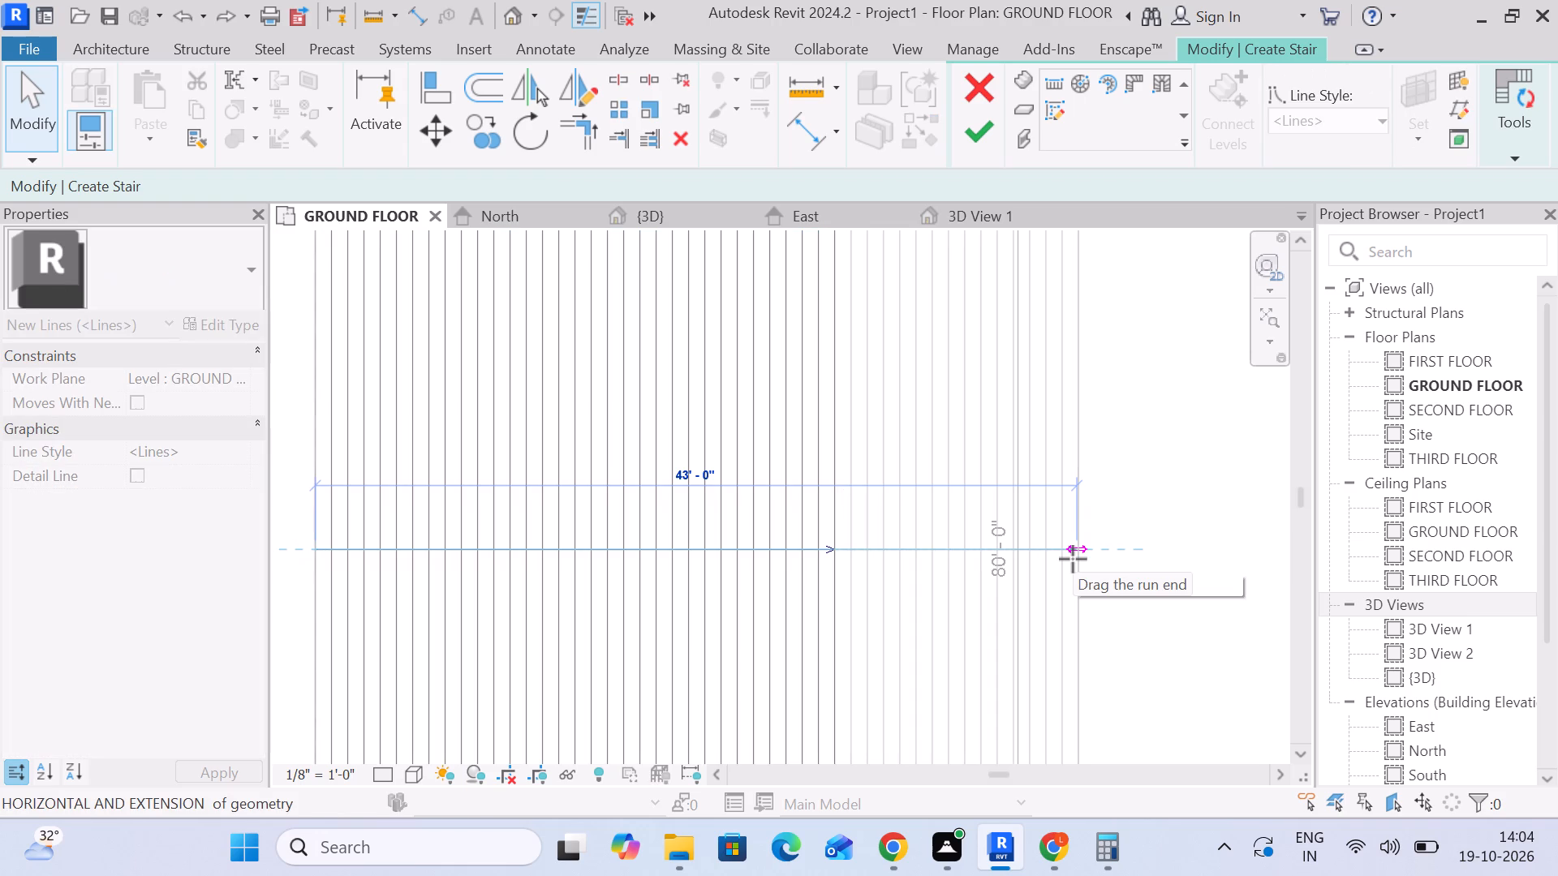
pyautogui.moveTo(1073, 559); pyautogui.dragTo(620, 551)
pyautogui.scroll(-5, 629, 551)
pyautogui.moveTo(643, 571); pyautogui.dragTo(686, 725, button='middle')
pyautogui.scroll(7, 678, 277)
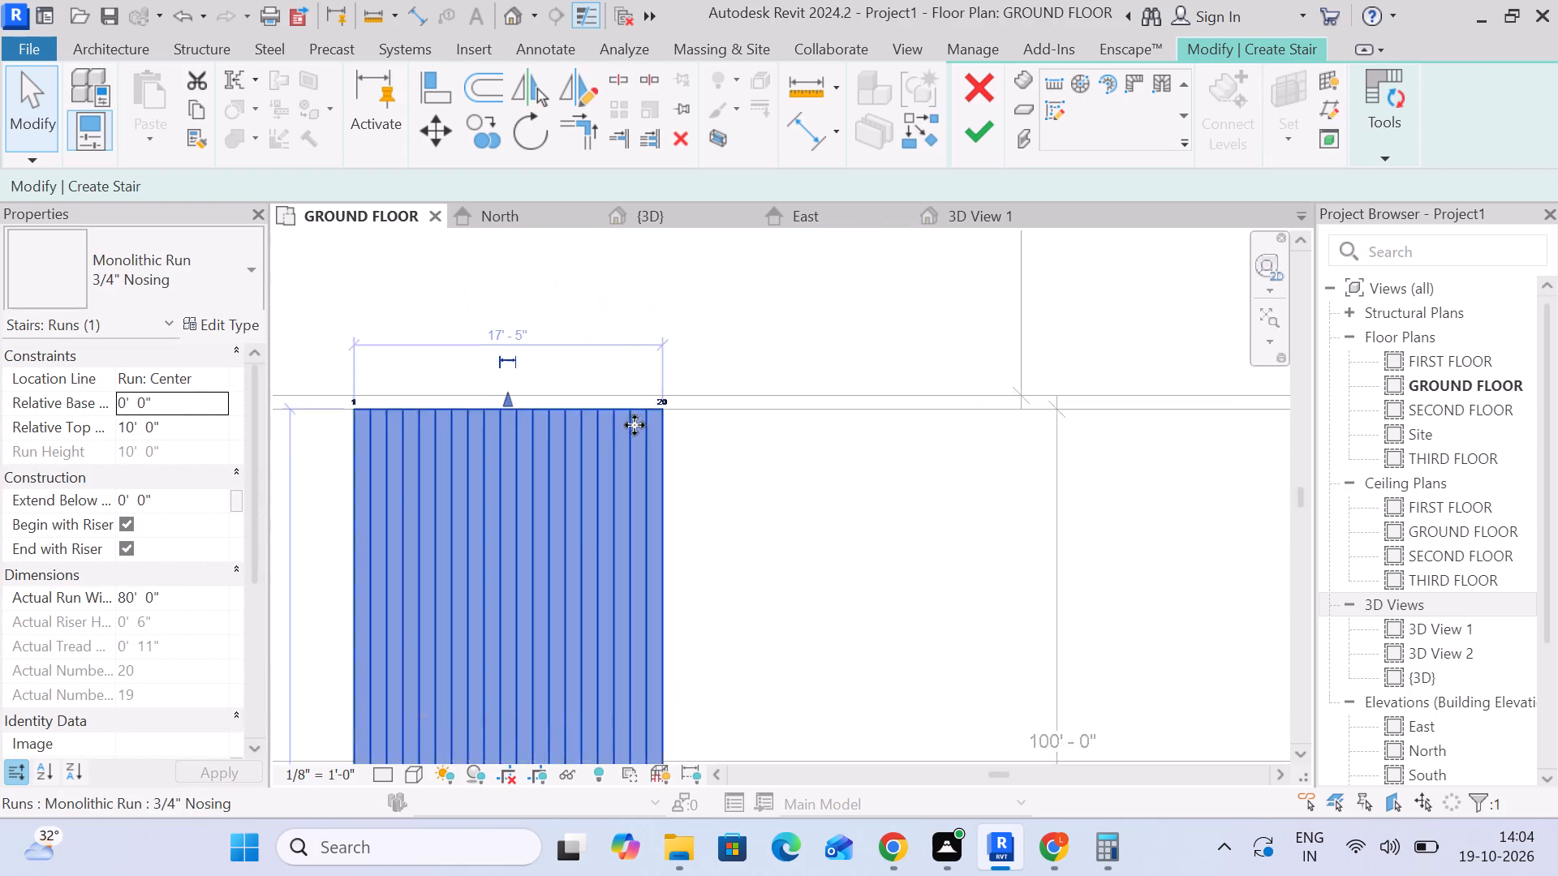
pyautogui.scroll(8, 635, 425)
pyautogui.scroll(-12, 714, 448)
pyautogui.moveTo(768, 538); pyautogui.dragTo(735, 369, button='middle')
pyautogui.moveTo(732, 630); pyautogui.dragTo(696, 443, button='middle')
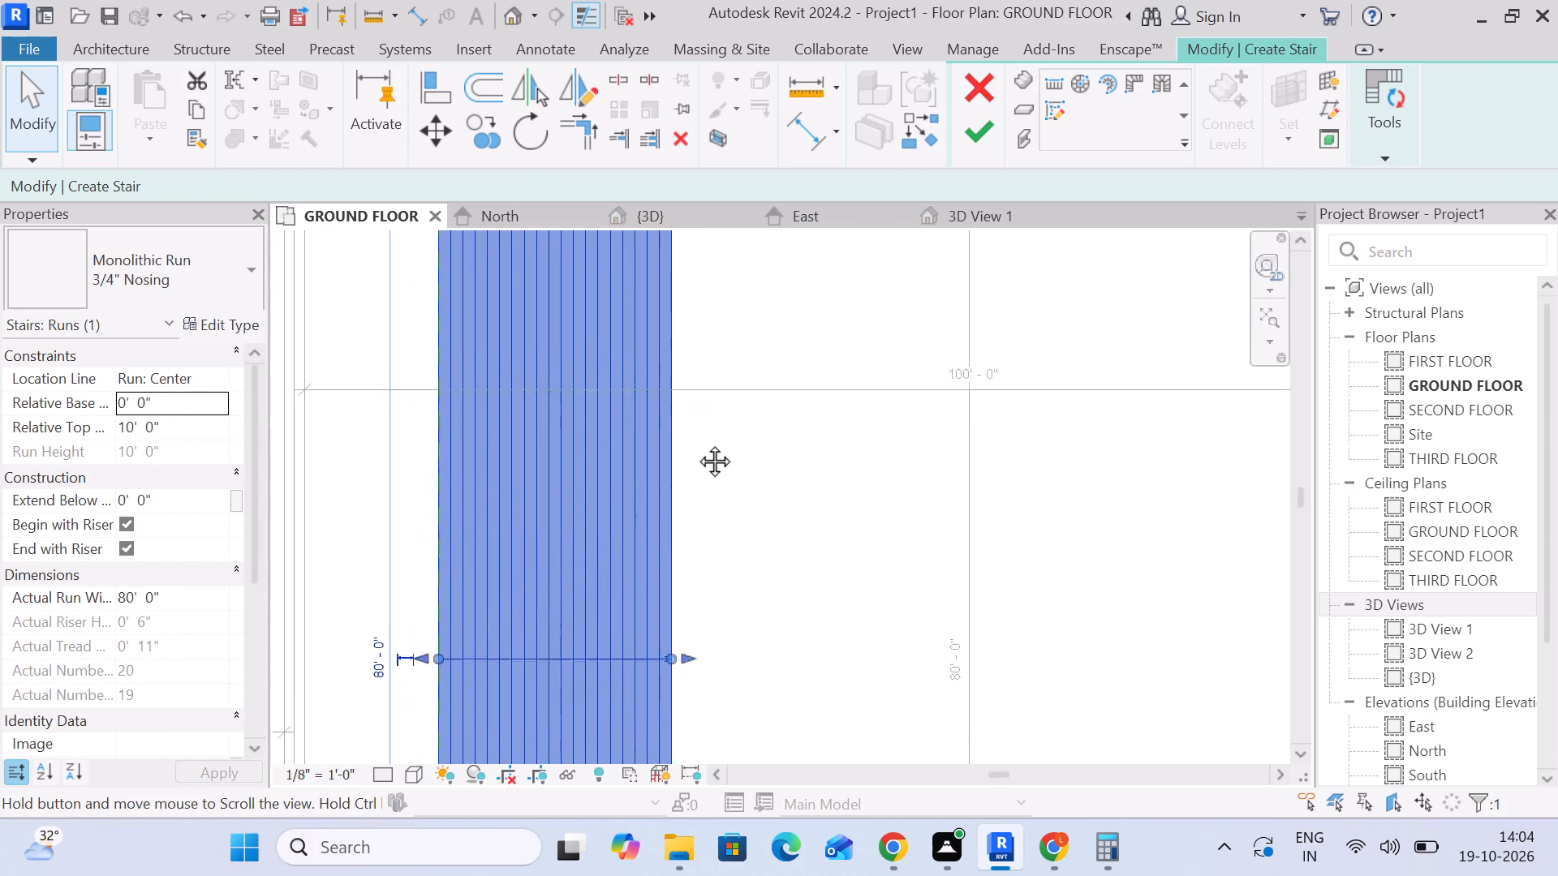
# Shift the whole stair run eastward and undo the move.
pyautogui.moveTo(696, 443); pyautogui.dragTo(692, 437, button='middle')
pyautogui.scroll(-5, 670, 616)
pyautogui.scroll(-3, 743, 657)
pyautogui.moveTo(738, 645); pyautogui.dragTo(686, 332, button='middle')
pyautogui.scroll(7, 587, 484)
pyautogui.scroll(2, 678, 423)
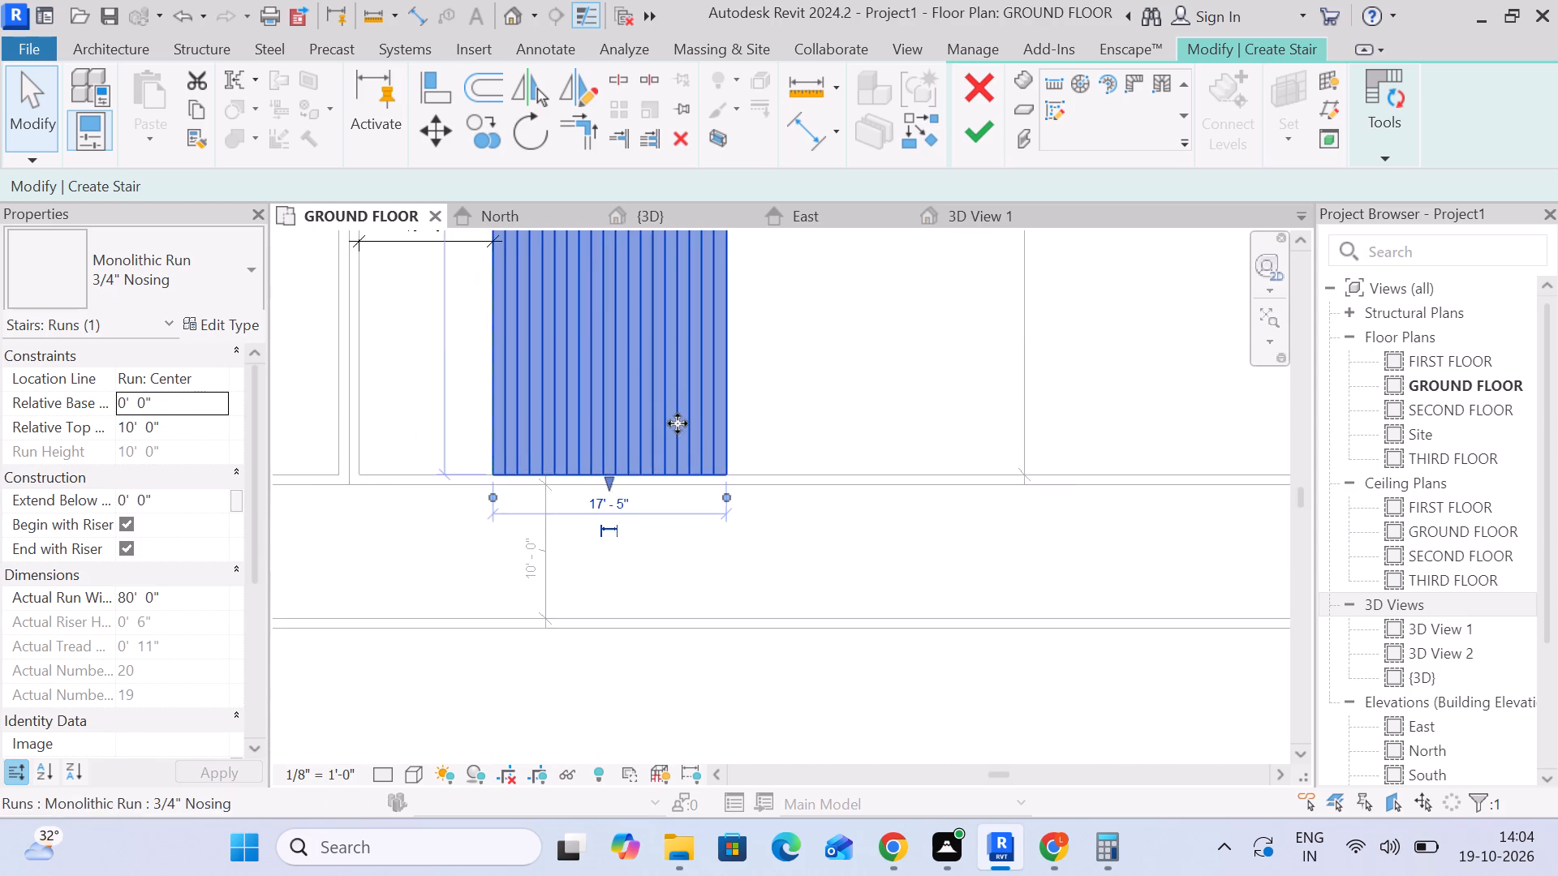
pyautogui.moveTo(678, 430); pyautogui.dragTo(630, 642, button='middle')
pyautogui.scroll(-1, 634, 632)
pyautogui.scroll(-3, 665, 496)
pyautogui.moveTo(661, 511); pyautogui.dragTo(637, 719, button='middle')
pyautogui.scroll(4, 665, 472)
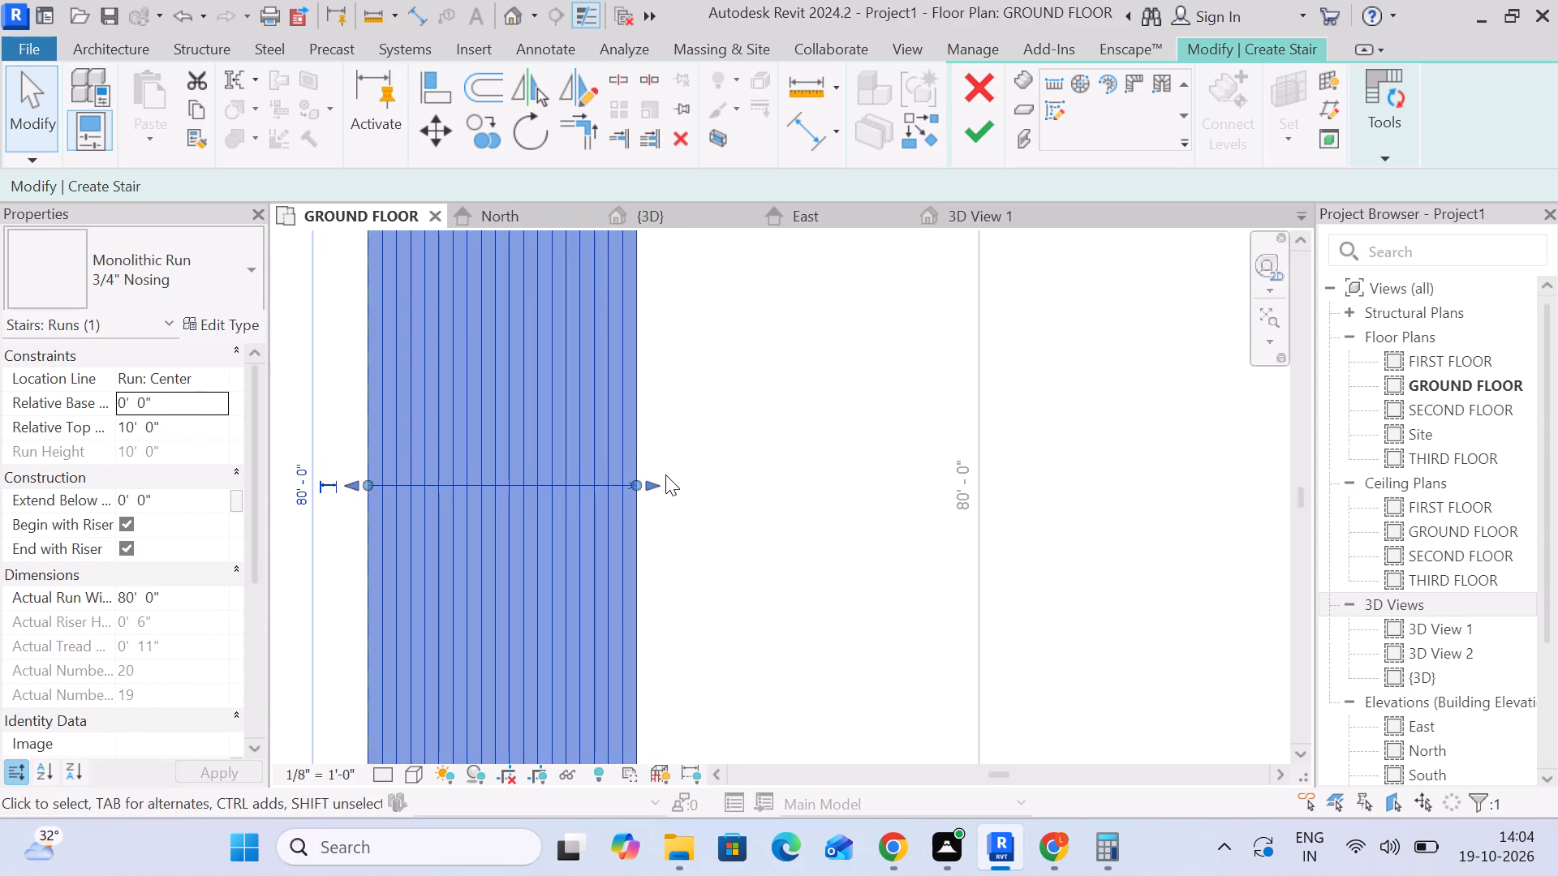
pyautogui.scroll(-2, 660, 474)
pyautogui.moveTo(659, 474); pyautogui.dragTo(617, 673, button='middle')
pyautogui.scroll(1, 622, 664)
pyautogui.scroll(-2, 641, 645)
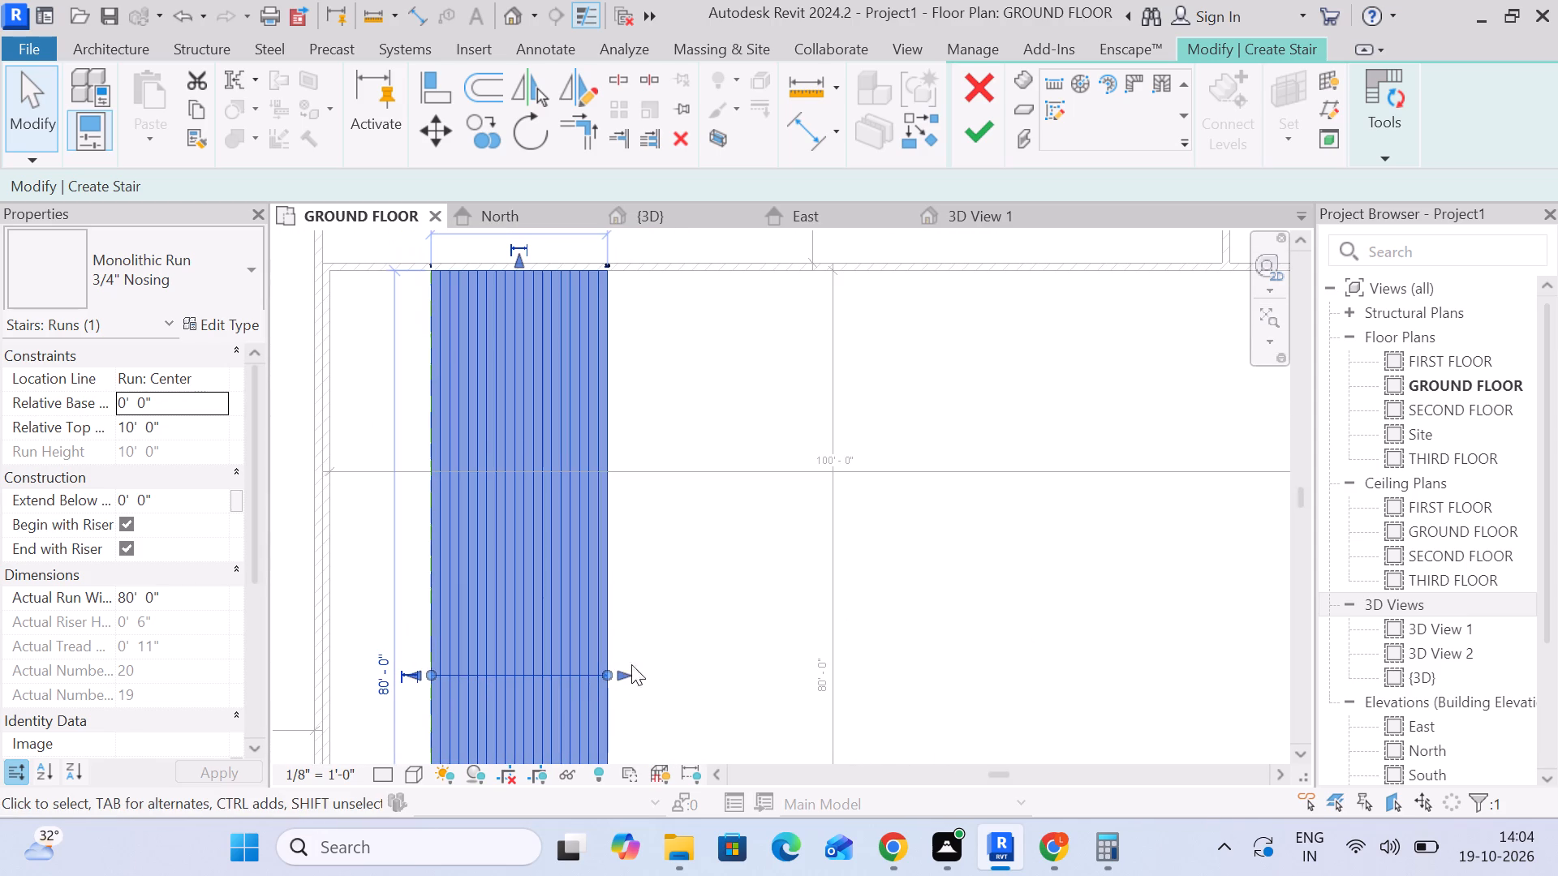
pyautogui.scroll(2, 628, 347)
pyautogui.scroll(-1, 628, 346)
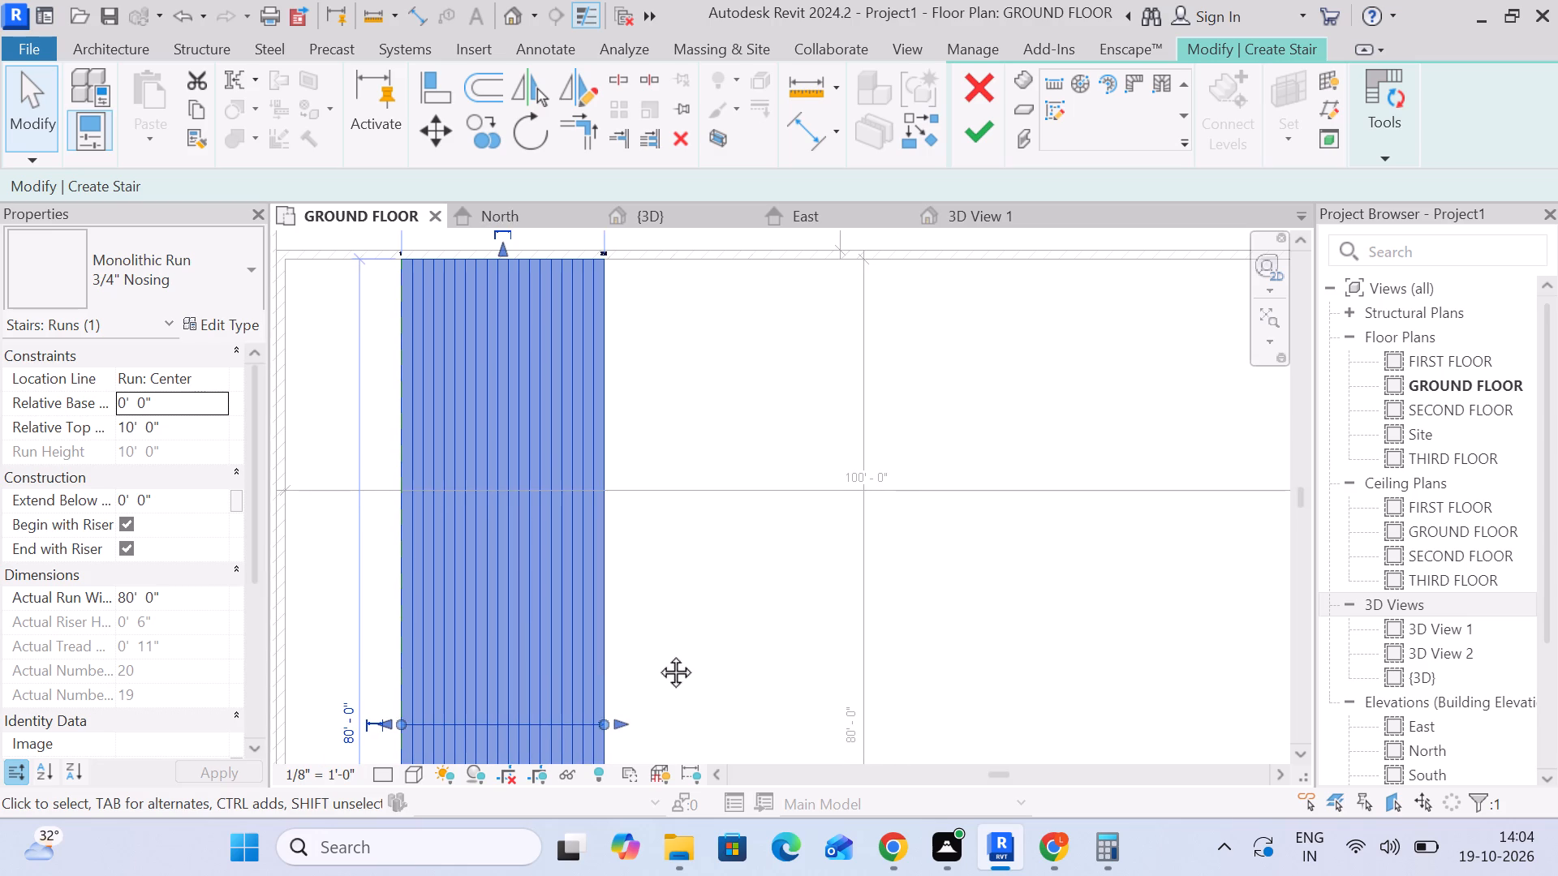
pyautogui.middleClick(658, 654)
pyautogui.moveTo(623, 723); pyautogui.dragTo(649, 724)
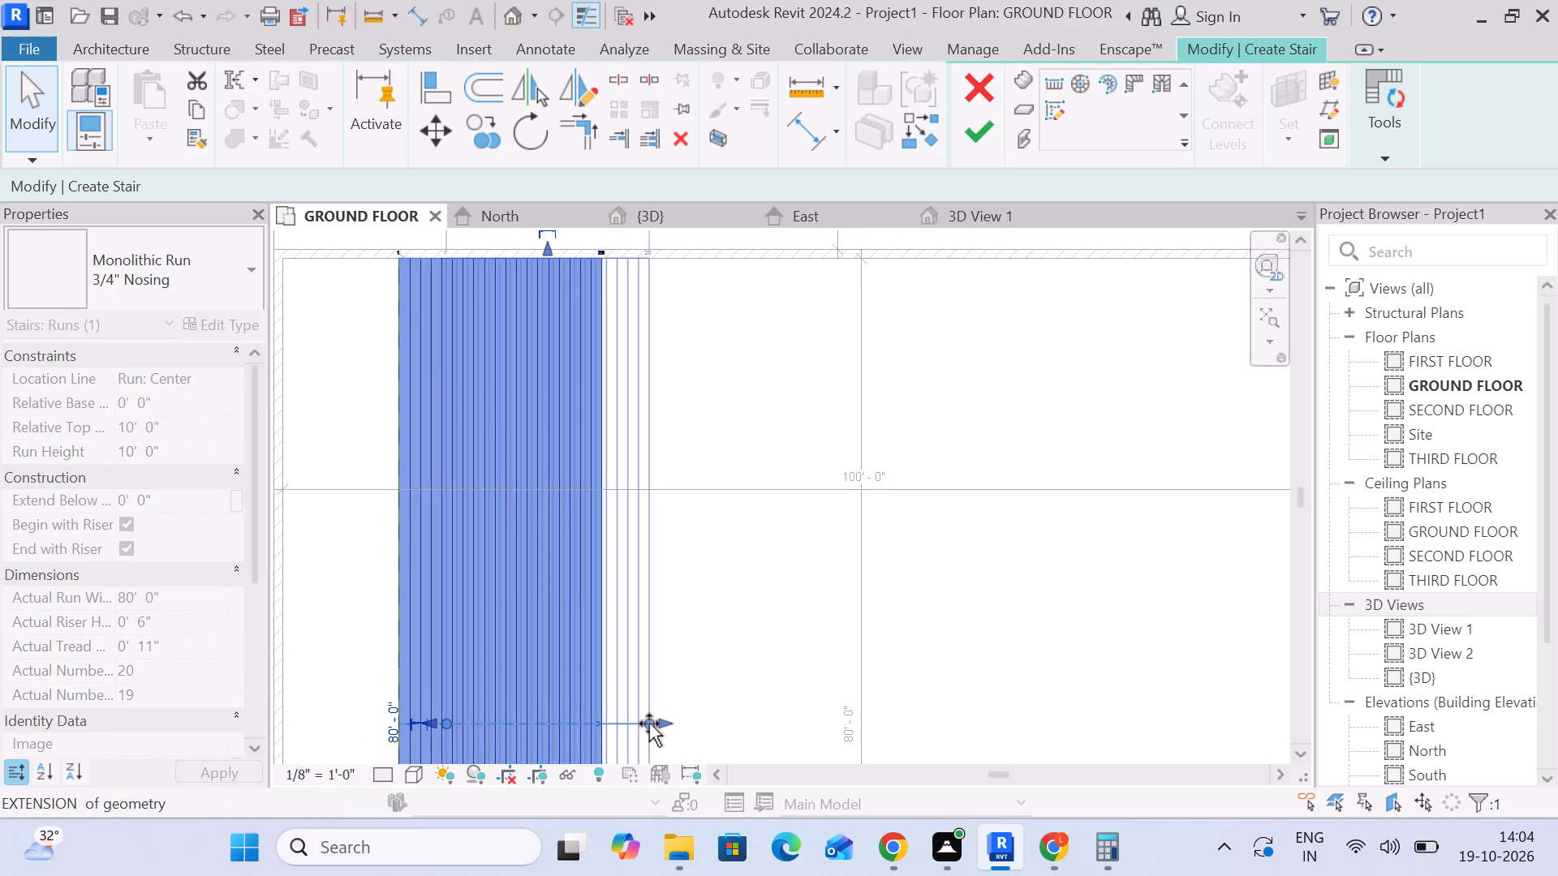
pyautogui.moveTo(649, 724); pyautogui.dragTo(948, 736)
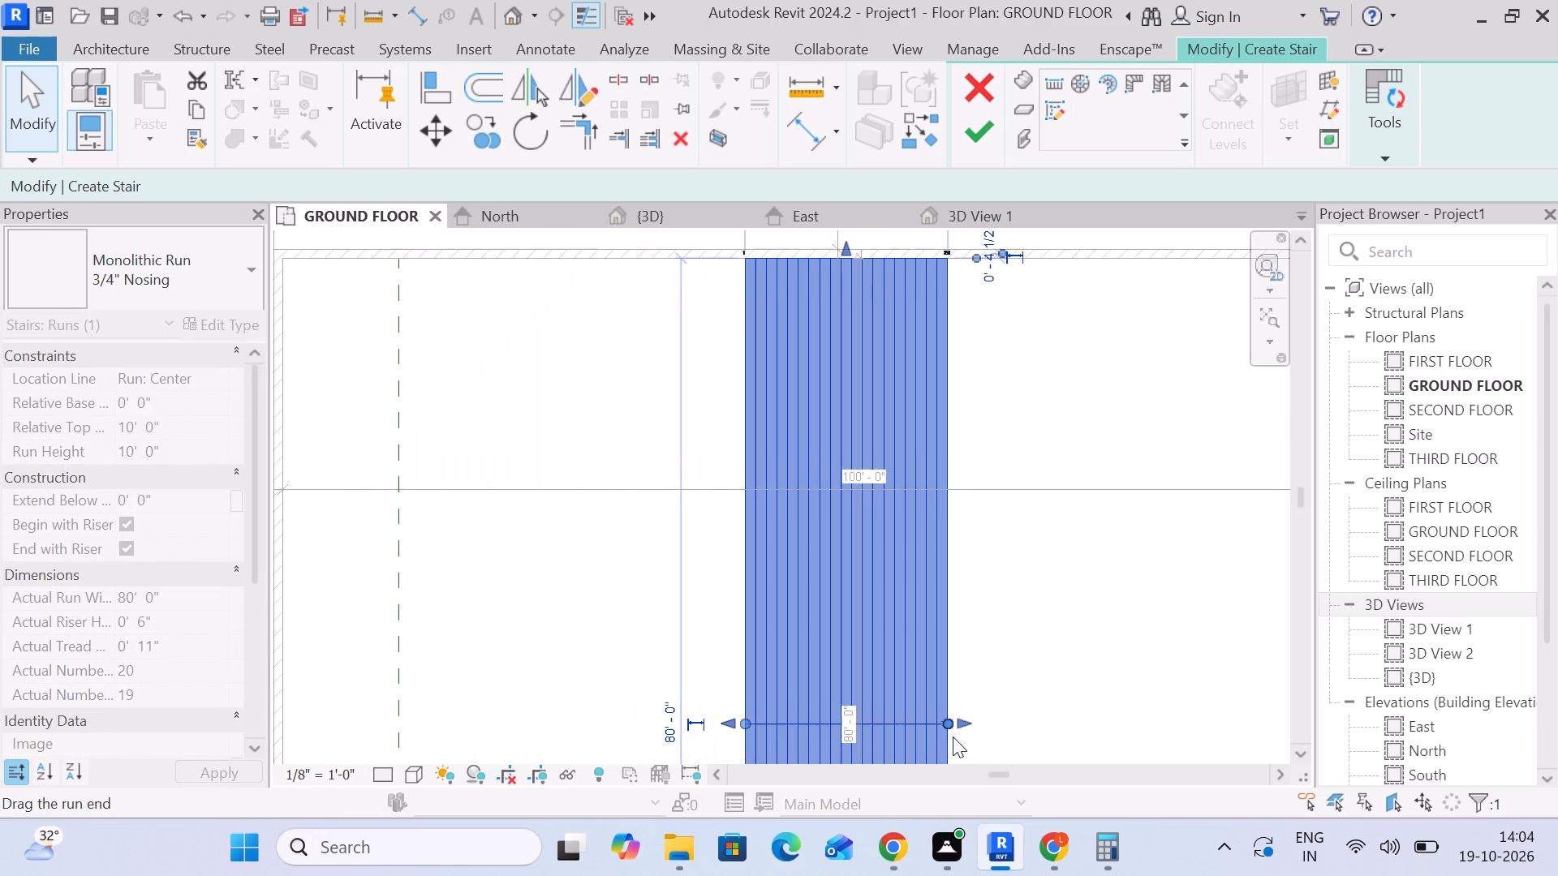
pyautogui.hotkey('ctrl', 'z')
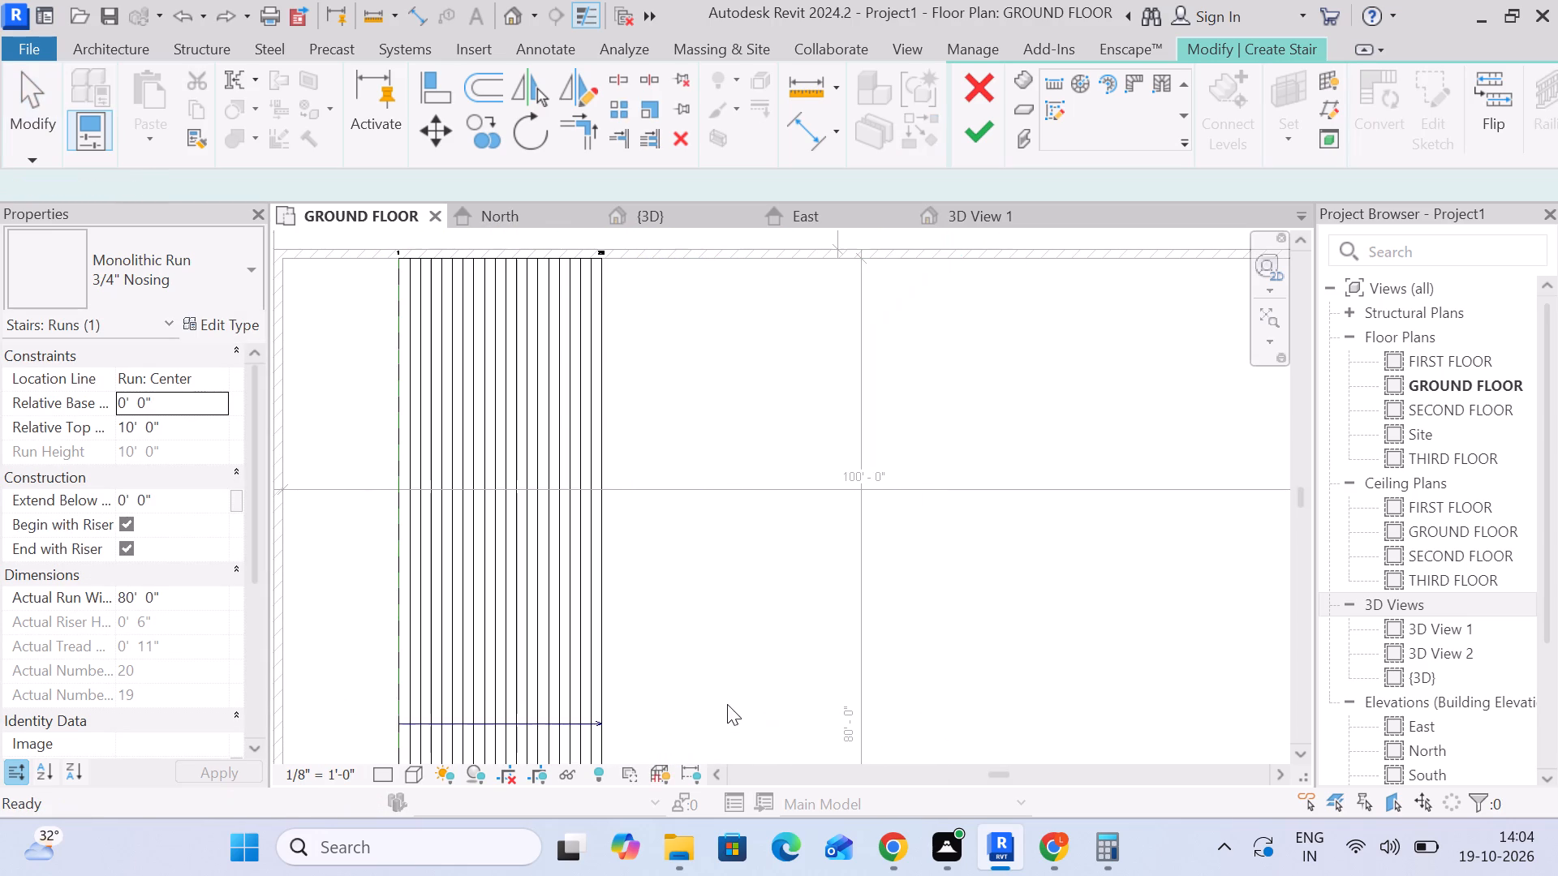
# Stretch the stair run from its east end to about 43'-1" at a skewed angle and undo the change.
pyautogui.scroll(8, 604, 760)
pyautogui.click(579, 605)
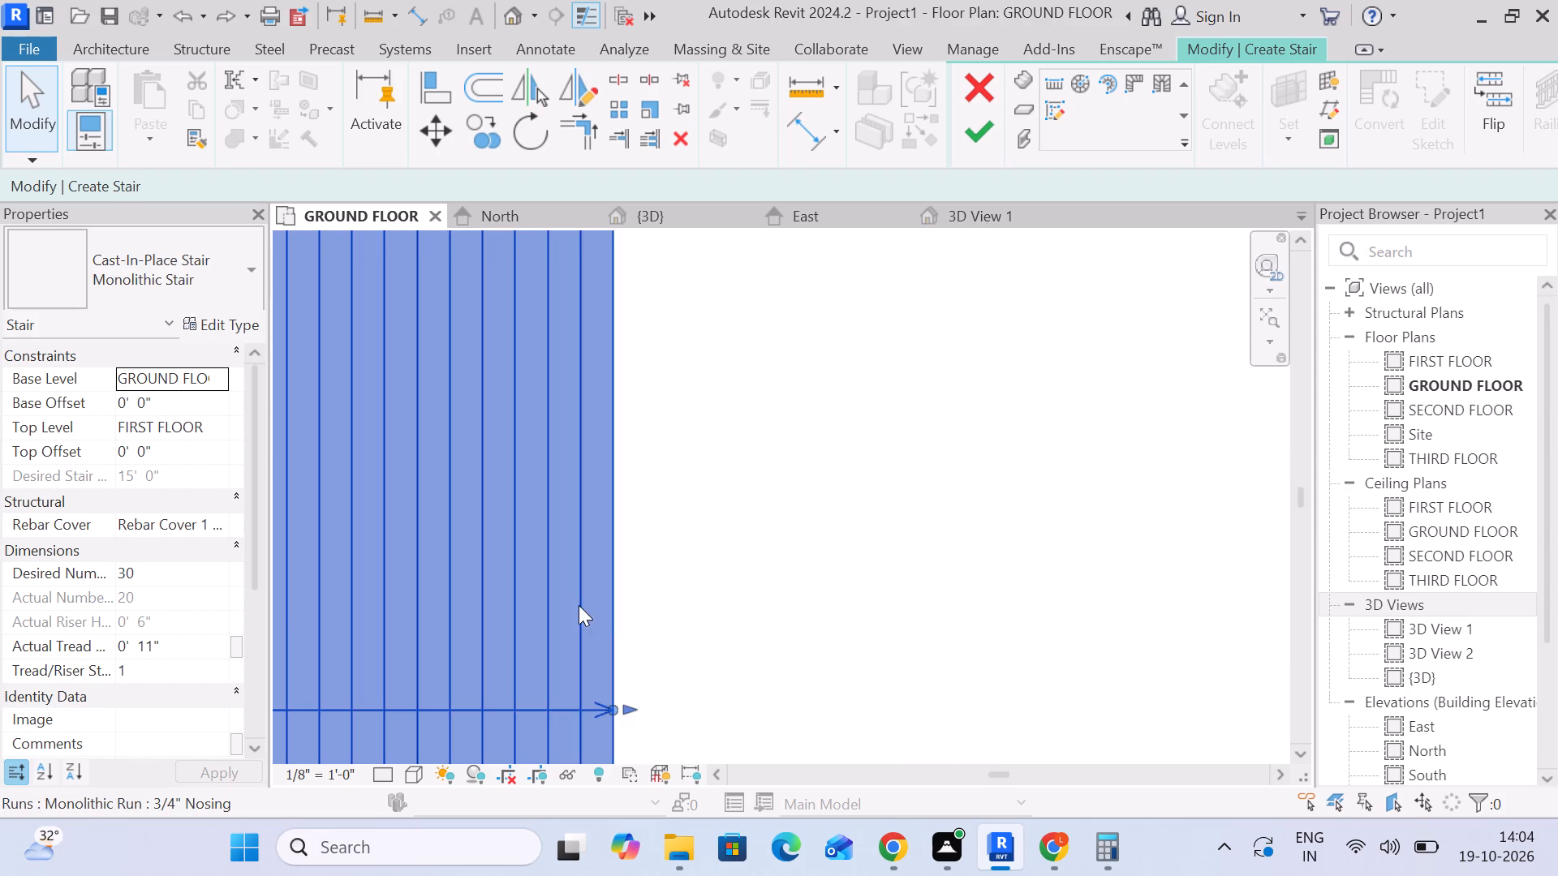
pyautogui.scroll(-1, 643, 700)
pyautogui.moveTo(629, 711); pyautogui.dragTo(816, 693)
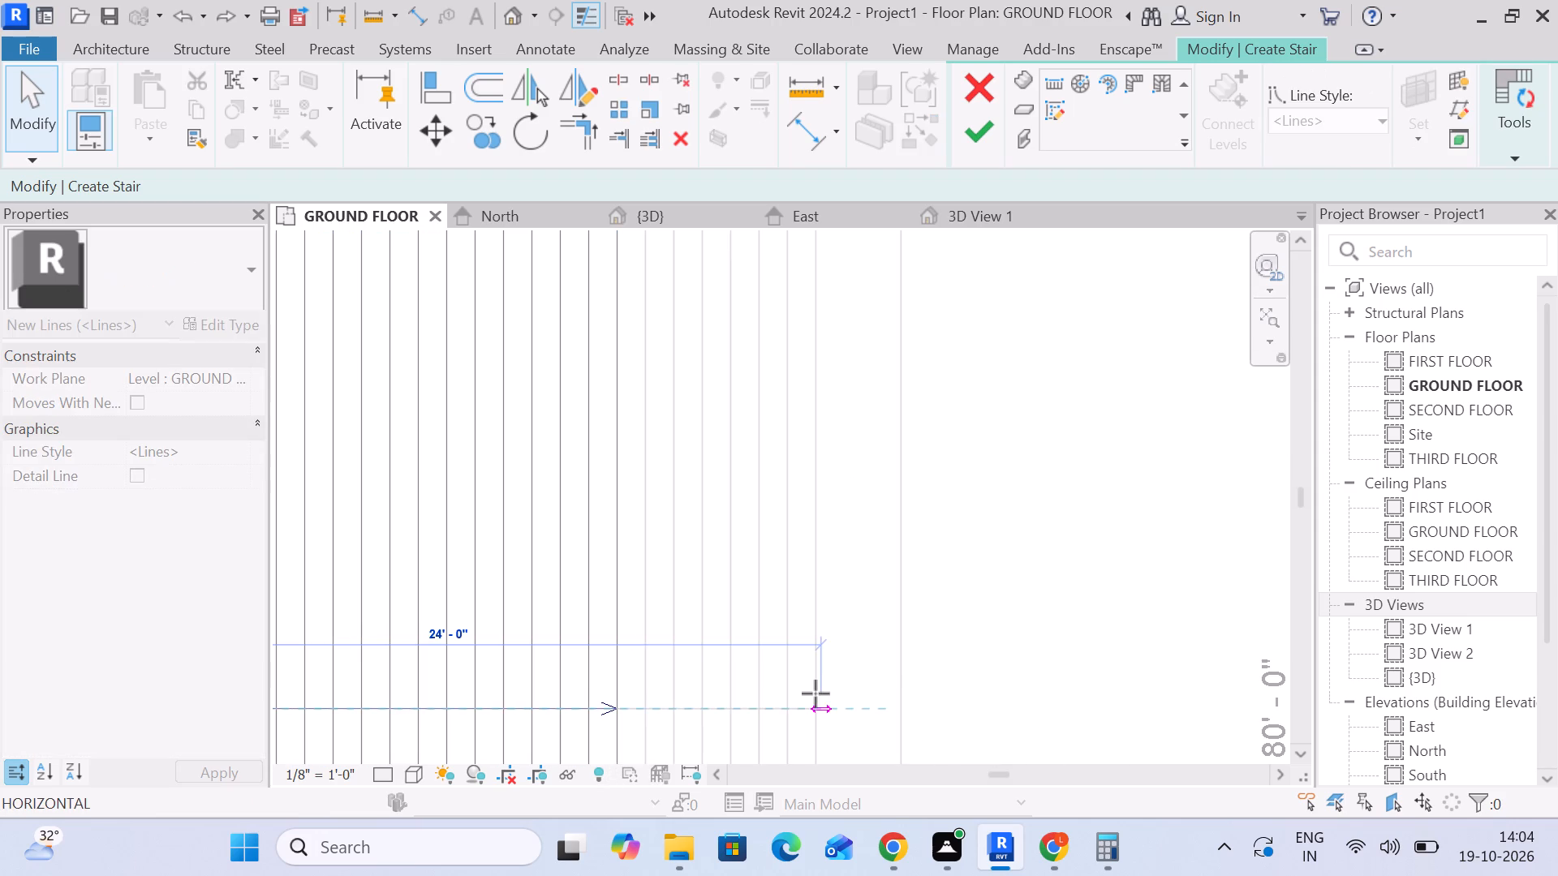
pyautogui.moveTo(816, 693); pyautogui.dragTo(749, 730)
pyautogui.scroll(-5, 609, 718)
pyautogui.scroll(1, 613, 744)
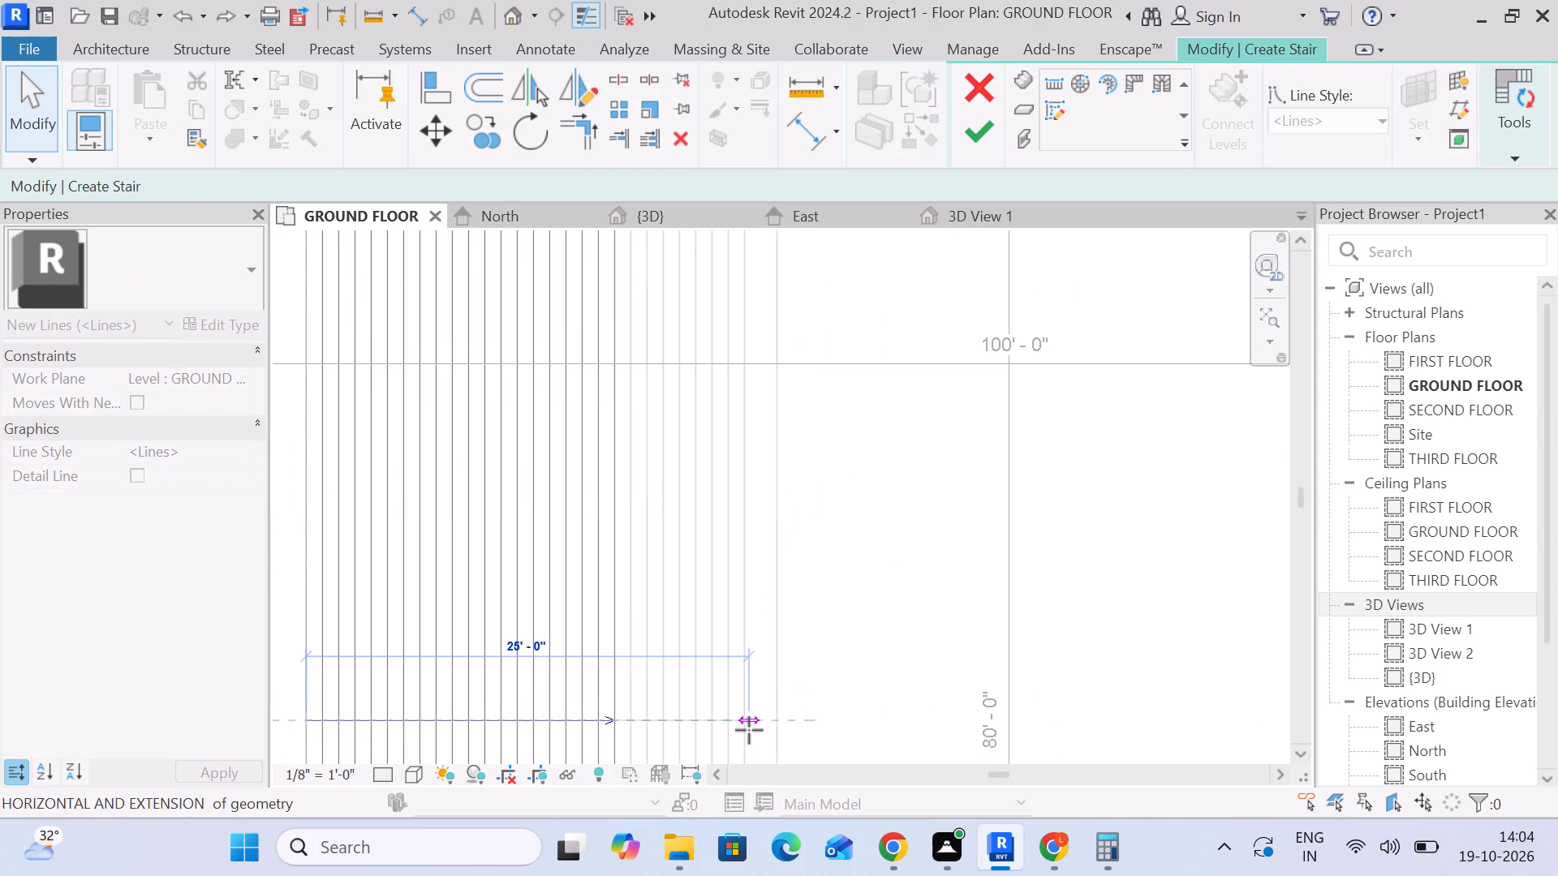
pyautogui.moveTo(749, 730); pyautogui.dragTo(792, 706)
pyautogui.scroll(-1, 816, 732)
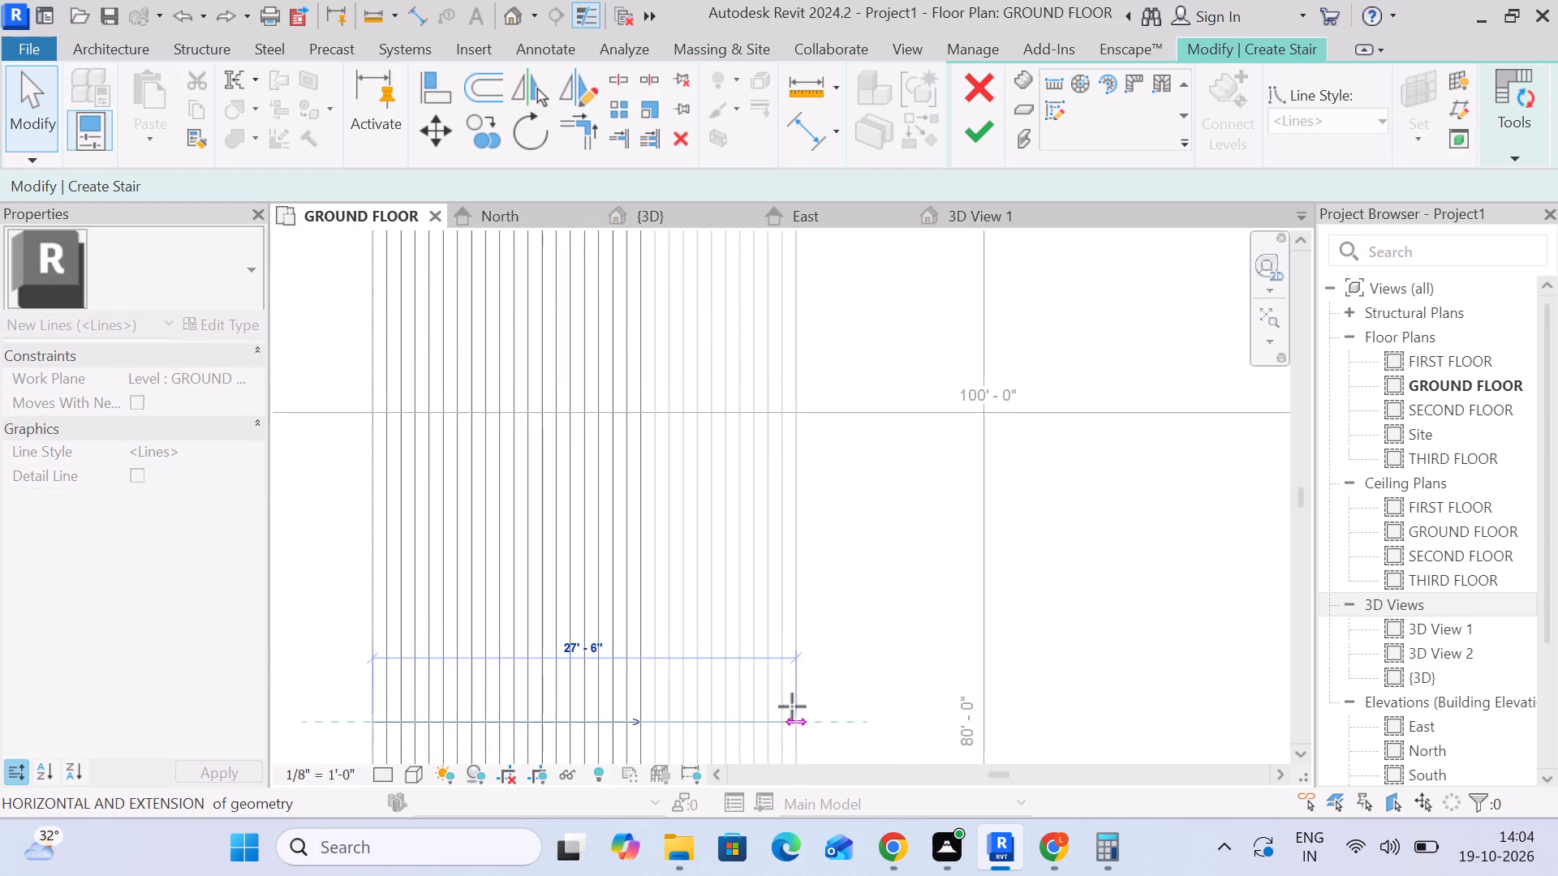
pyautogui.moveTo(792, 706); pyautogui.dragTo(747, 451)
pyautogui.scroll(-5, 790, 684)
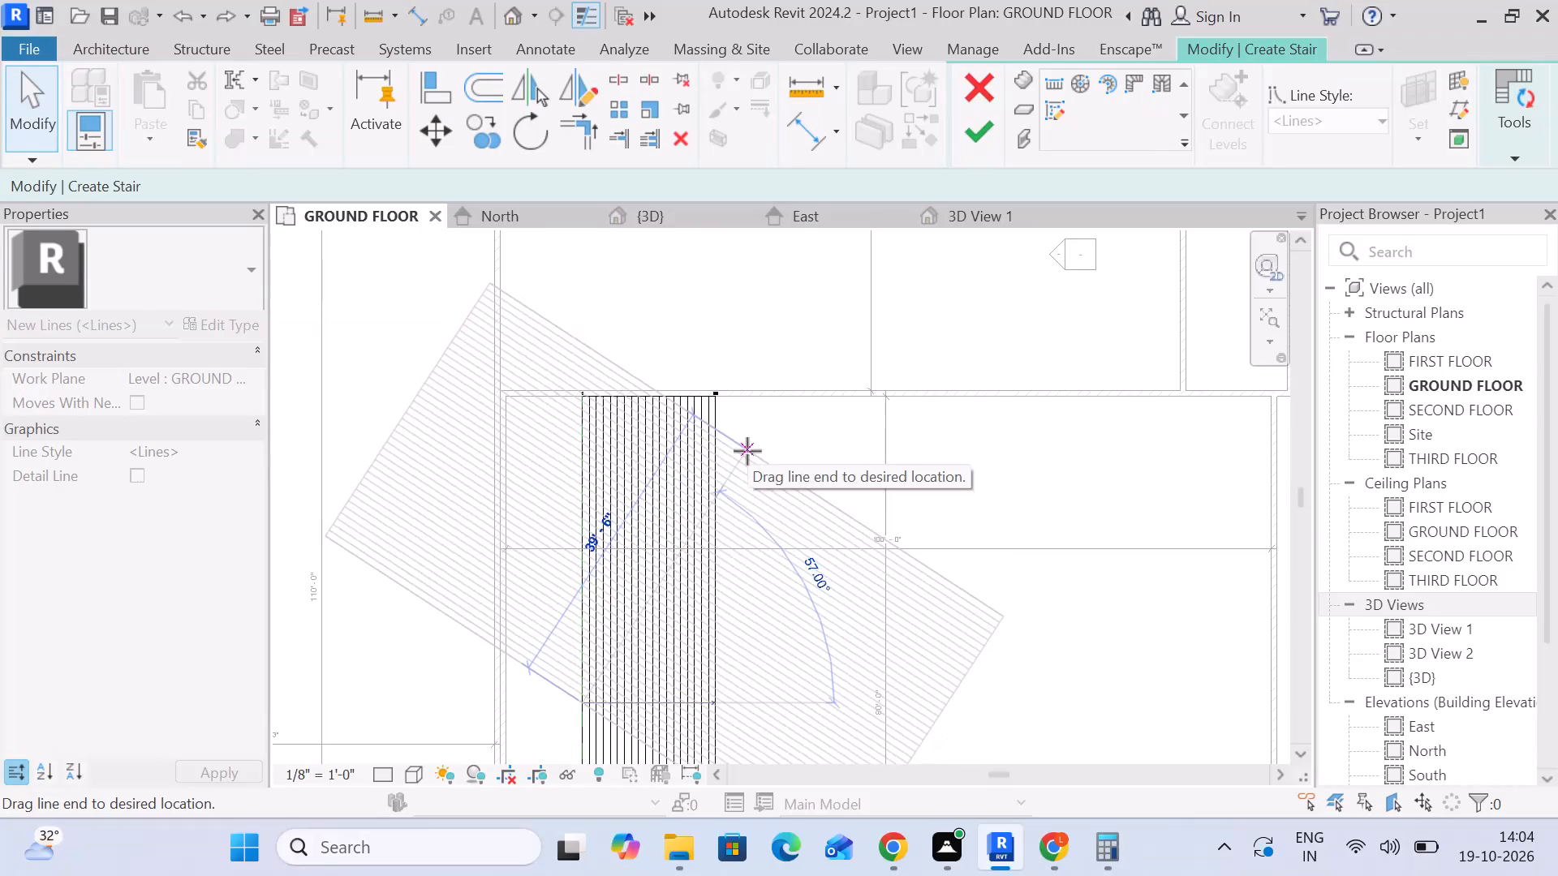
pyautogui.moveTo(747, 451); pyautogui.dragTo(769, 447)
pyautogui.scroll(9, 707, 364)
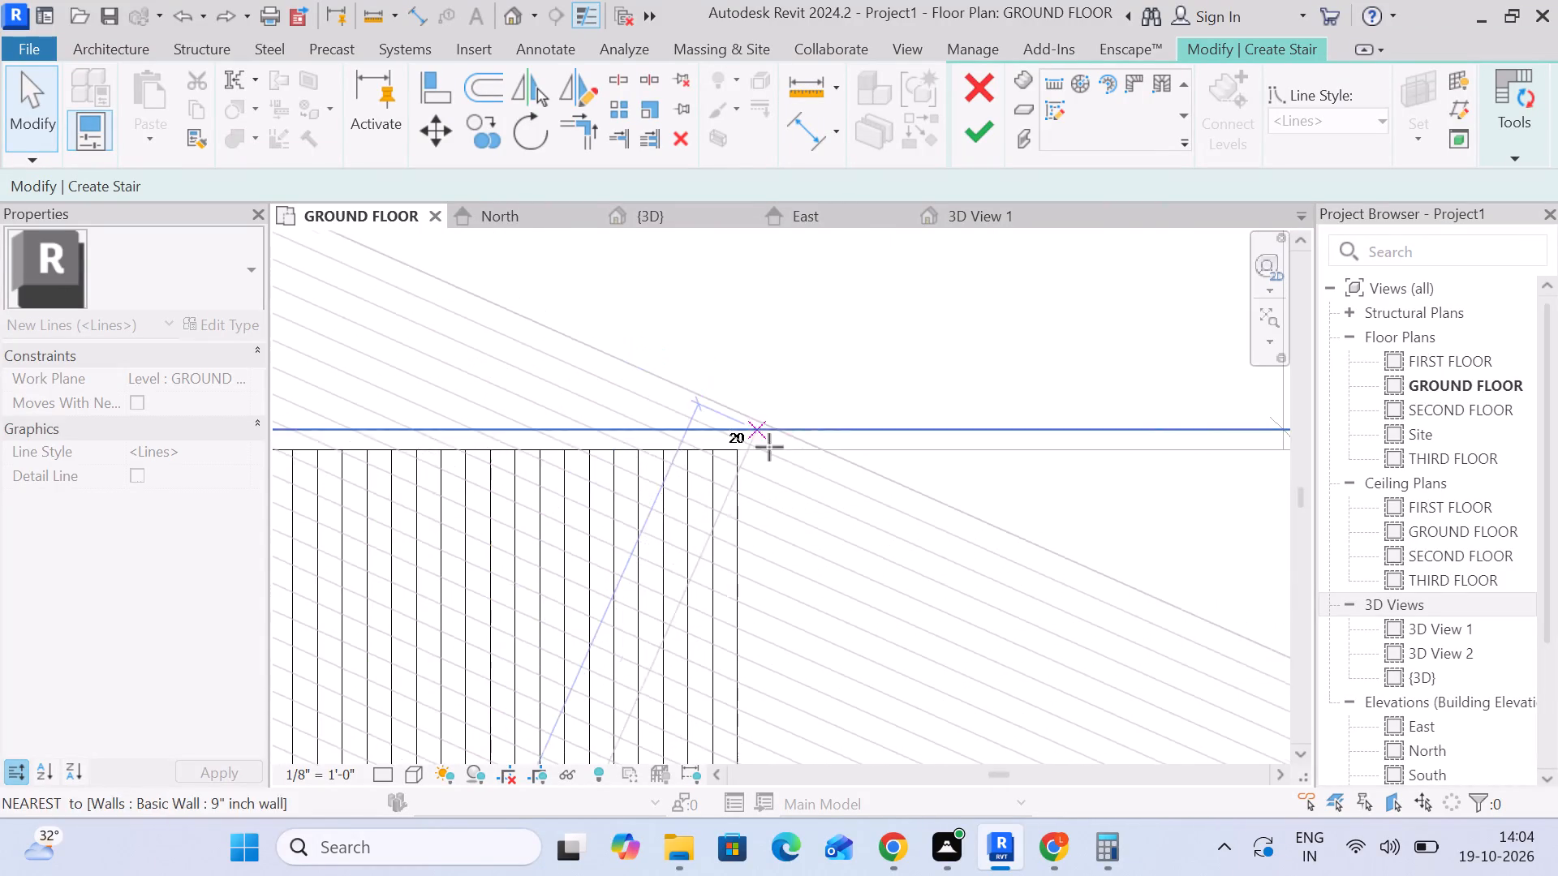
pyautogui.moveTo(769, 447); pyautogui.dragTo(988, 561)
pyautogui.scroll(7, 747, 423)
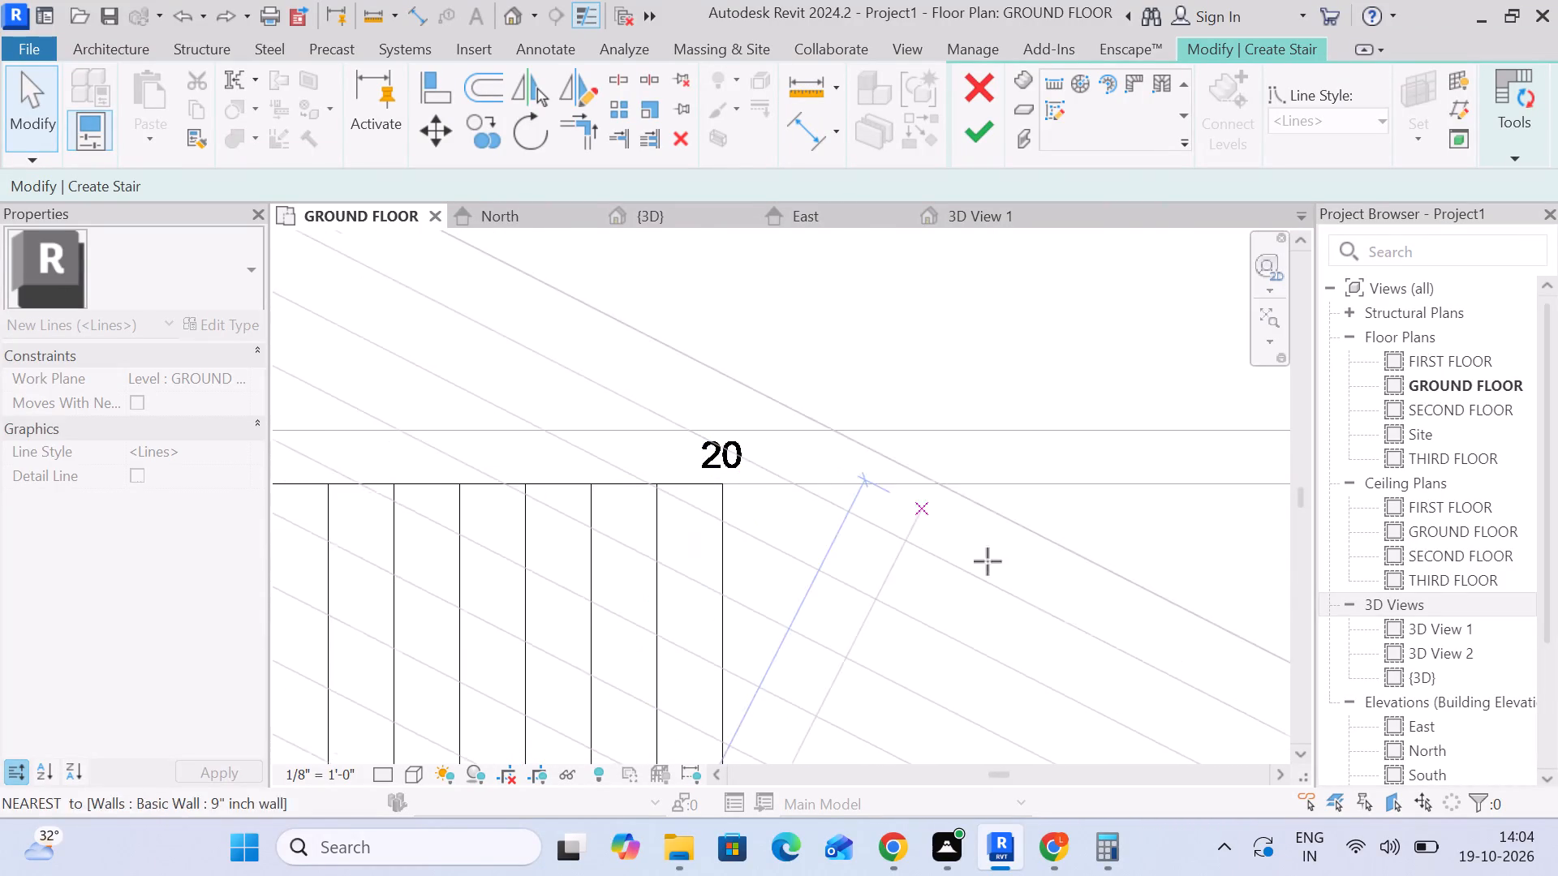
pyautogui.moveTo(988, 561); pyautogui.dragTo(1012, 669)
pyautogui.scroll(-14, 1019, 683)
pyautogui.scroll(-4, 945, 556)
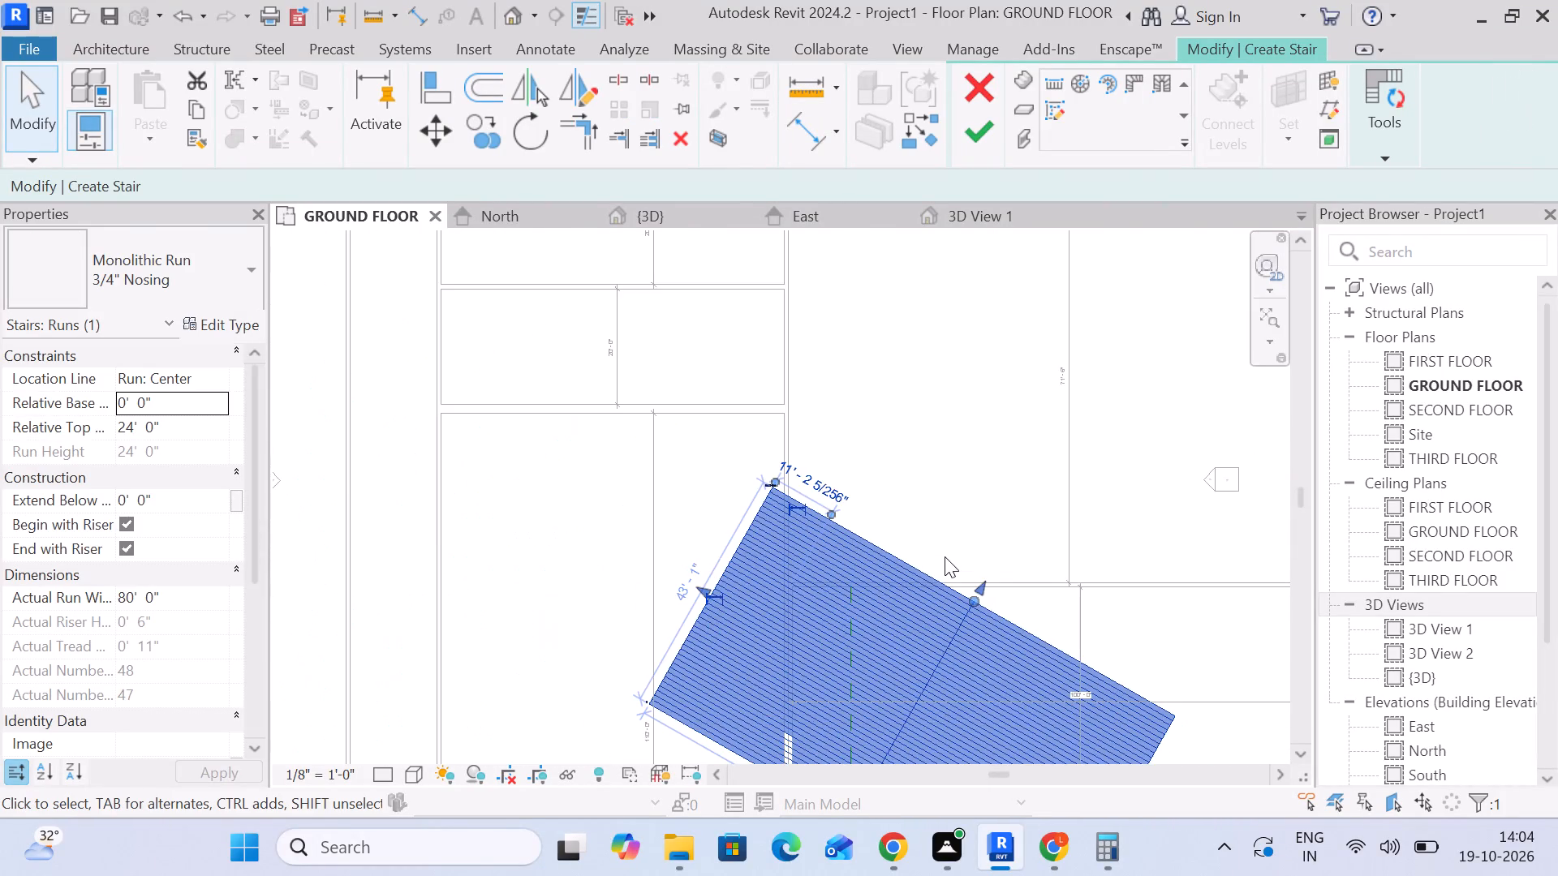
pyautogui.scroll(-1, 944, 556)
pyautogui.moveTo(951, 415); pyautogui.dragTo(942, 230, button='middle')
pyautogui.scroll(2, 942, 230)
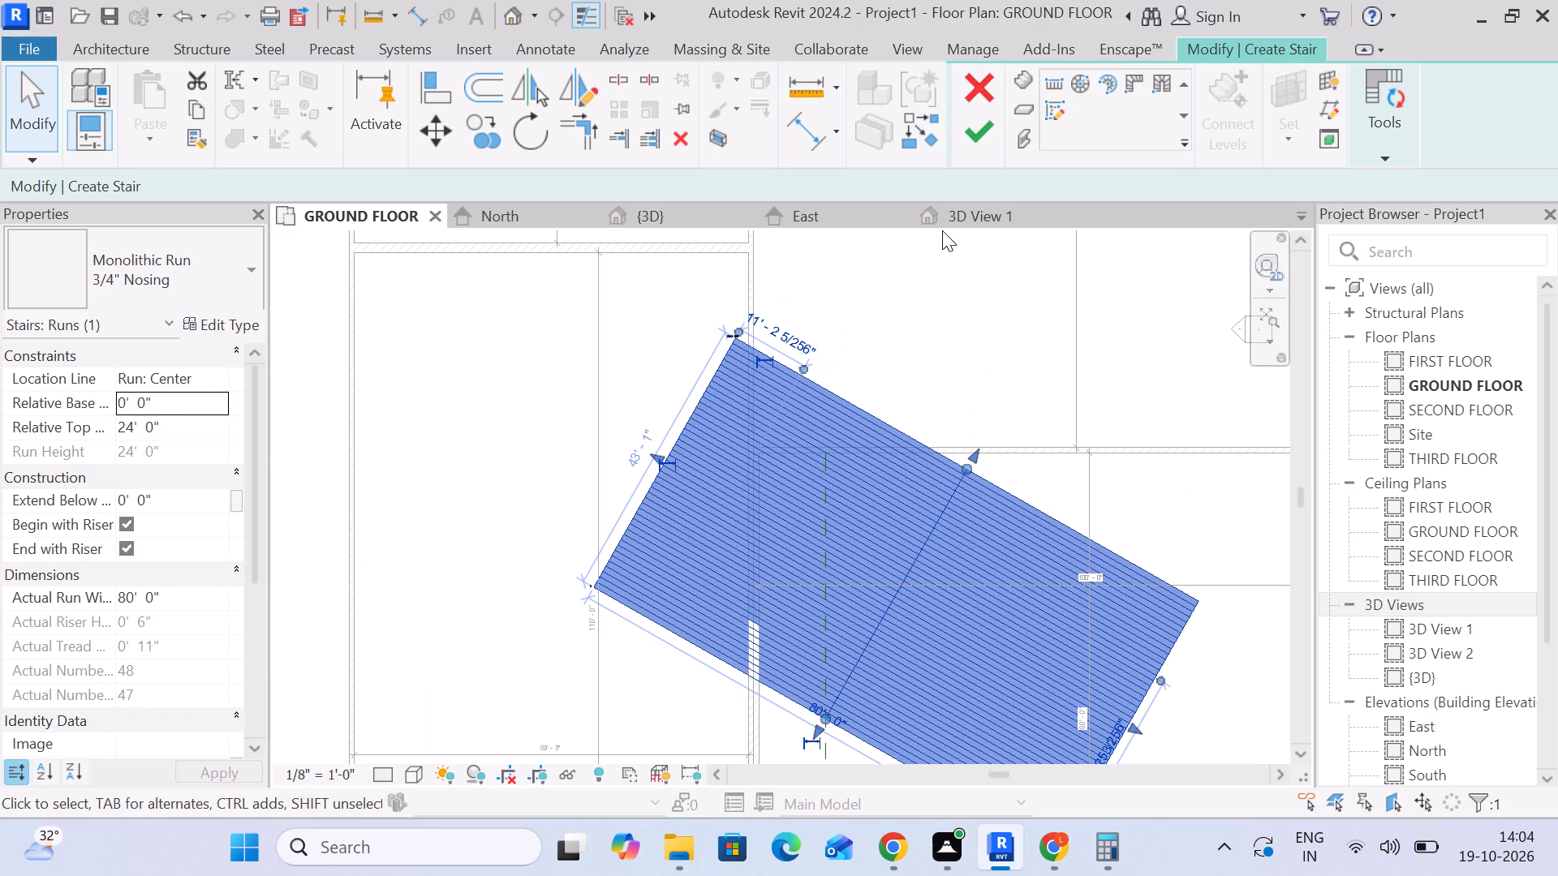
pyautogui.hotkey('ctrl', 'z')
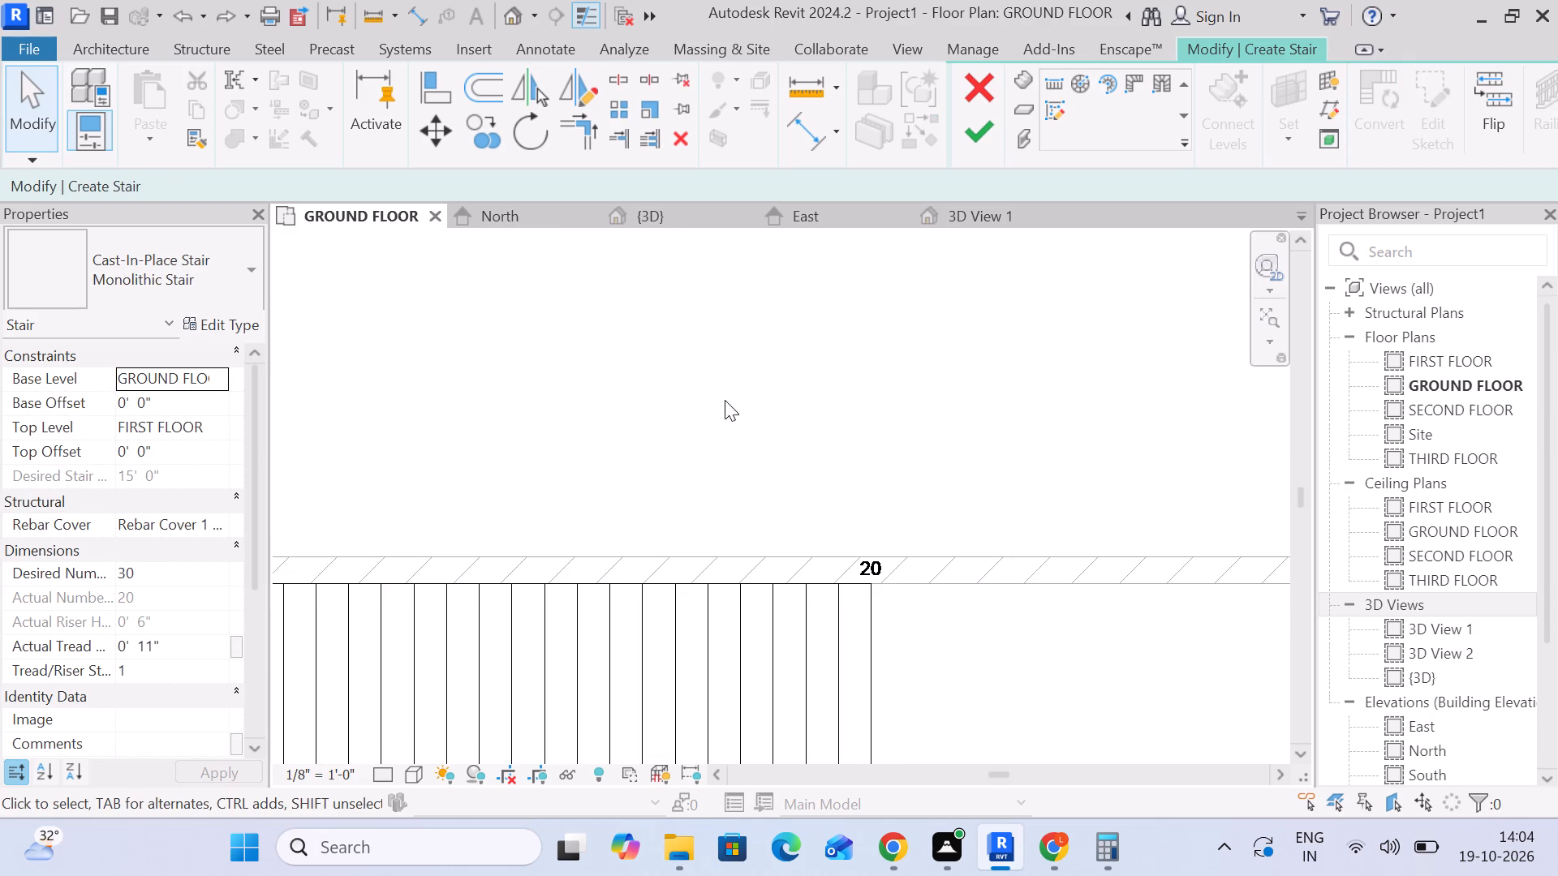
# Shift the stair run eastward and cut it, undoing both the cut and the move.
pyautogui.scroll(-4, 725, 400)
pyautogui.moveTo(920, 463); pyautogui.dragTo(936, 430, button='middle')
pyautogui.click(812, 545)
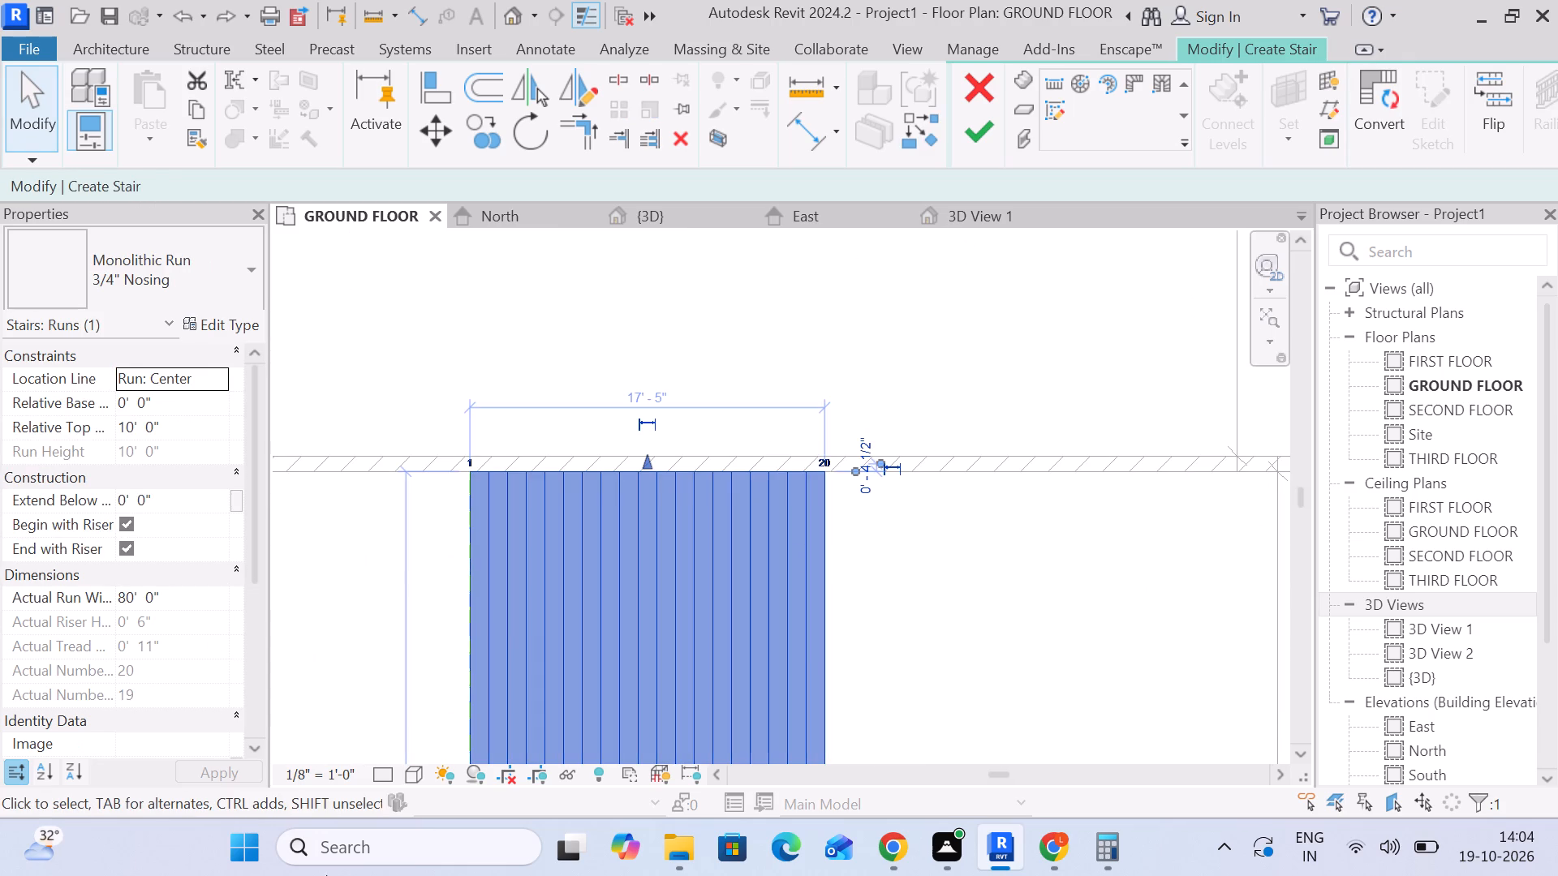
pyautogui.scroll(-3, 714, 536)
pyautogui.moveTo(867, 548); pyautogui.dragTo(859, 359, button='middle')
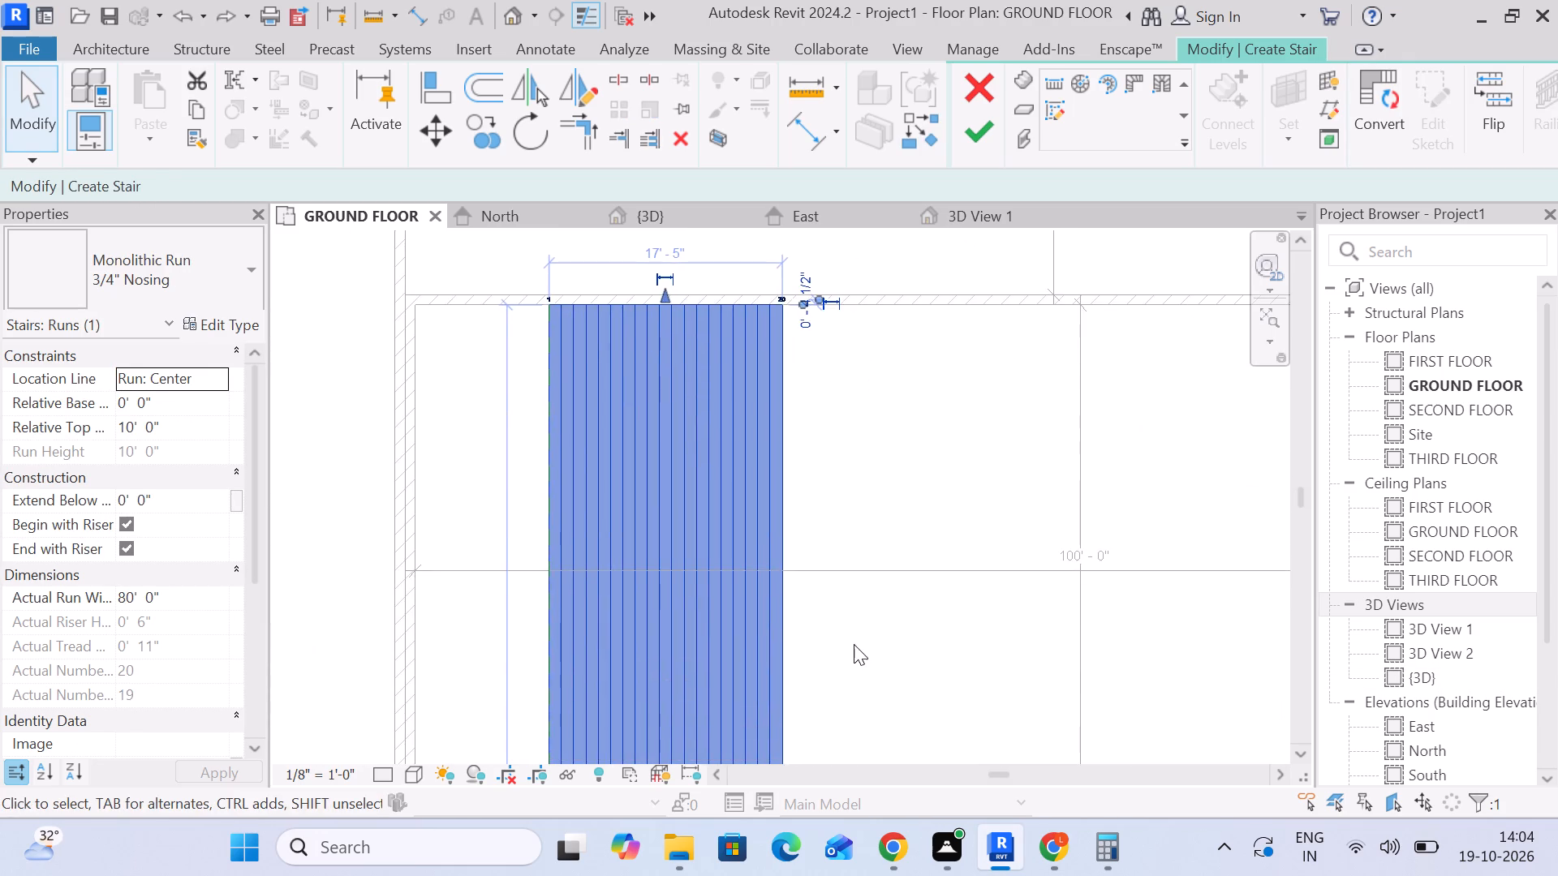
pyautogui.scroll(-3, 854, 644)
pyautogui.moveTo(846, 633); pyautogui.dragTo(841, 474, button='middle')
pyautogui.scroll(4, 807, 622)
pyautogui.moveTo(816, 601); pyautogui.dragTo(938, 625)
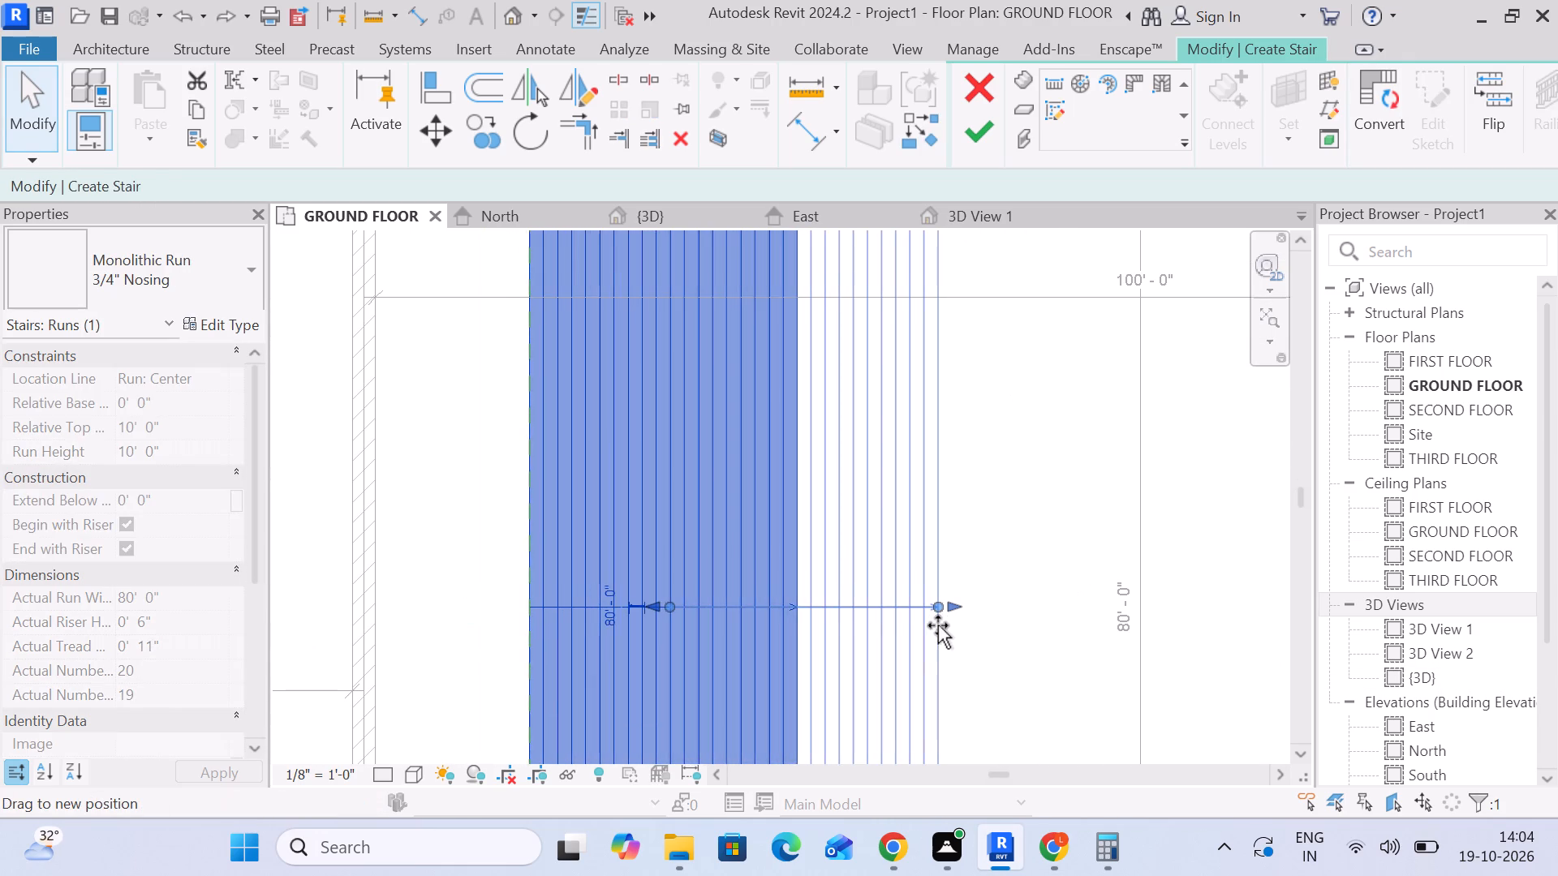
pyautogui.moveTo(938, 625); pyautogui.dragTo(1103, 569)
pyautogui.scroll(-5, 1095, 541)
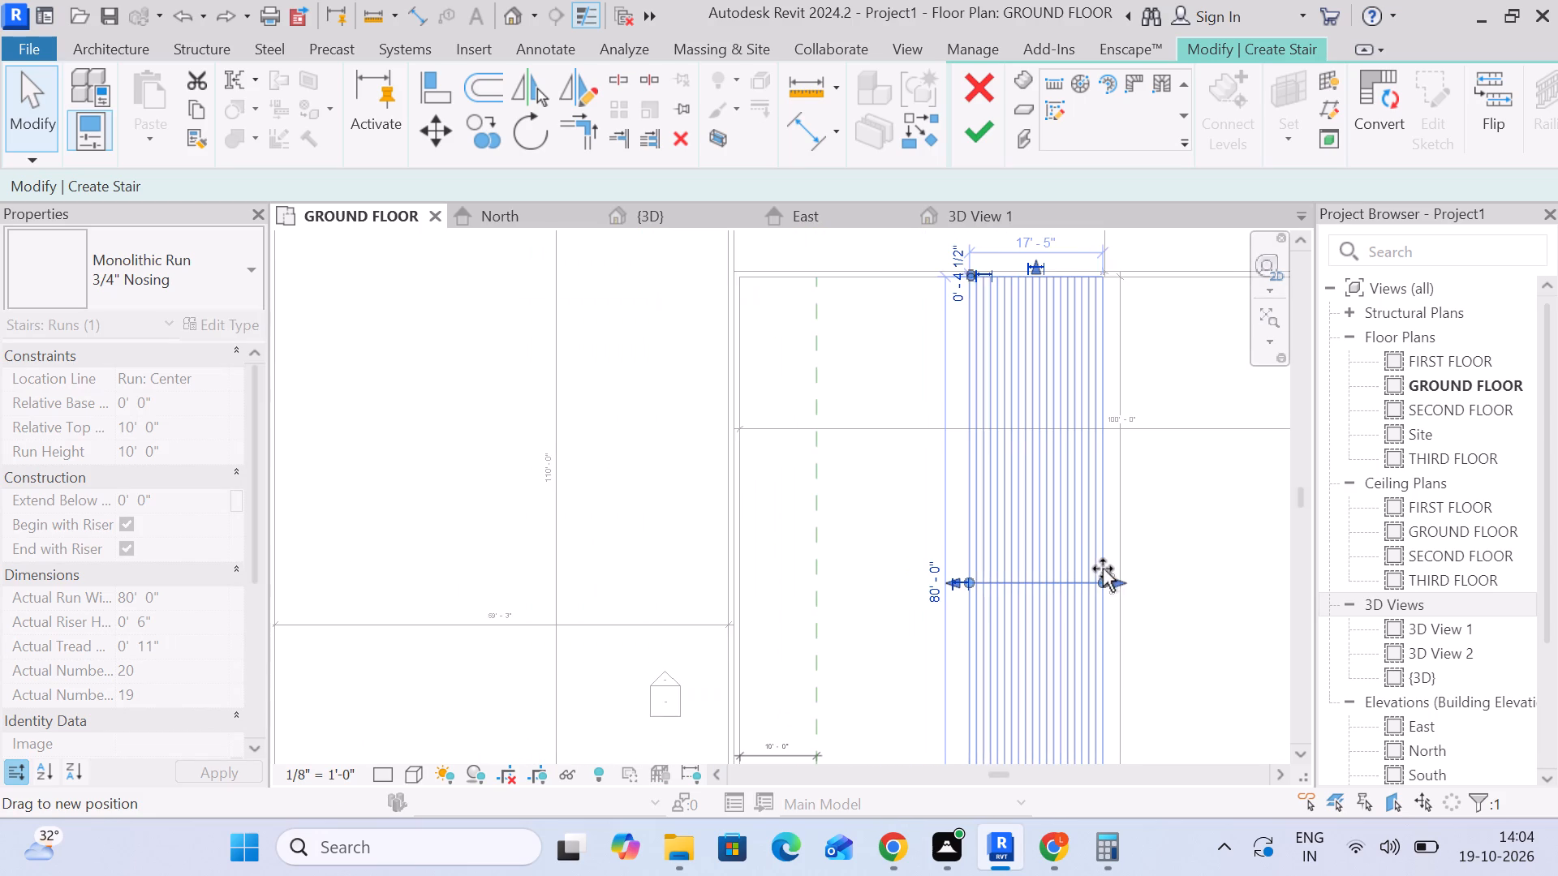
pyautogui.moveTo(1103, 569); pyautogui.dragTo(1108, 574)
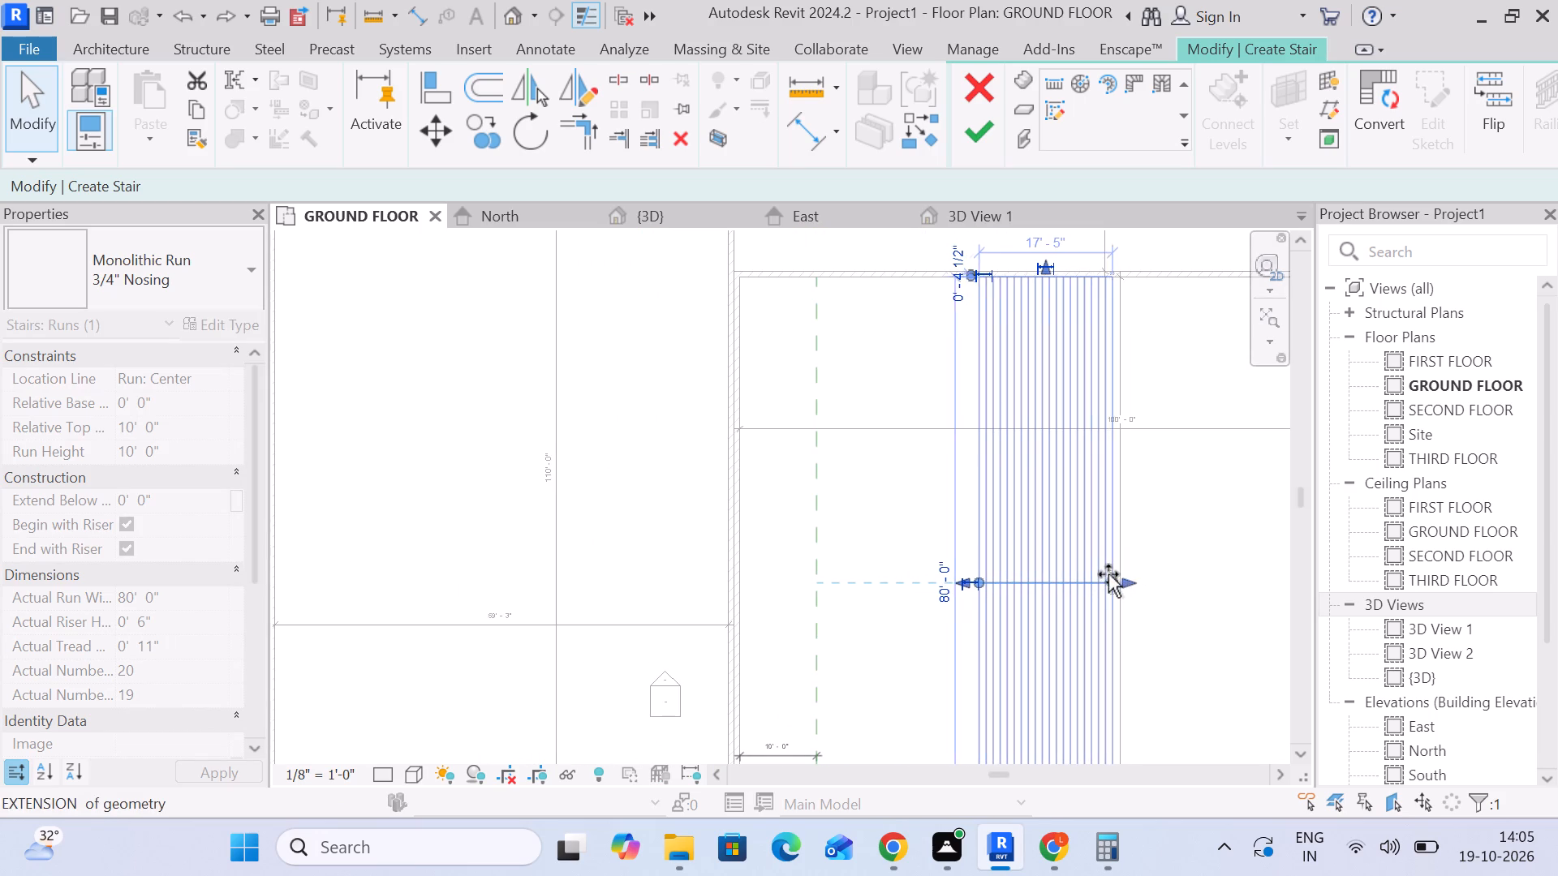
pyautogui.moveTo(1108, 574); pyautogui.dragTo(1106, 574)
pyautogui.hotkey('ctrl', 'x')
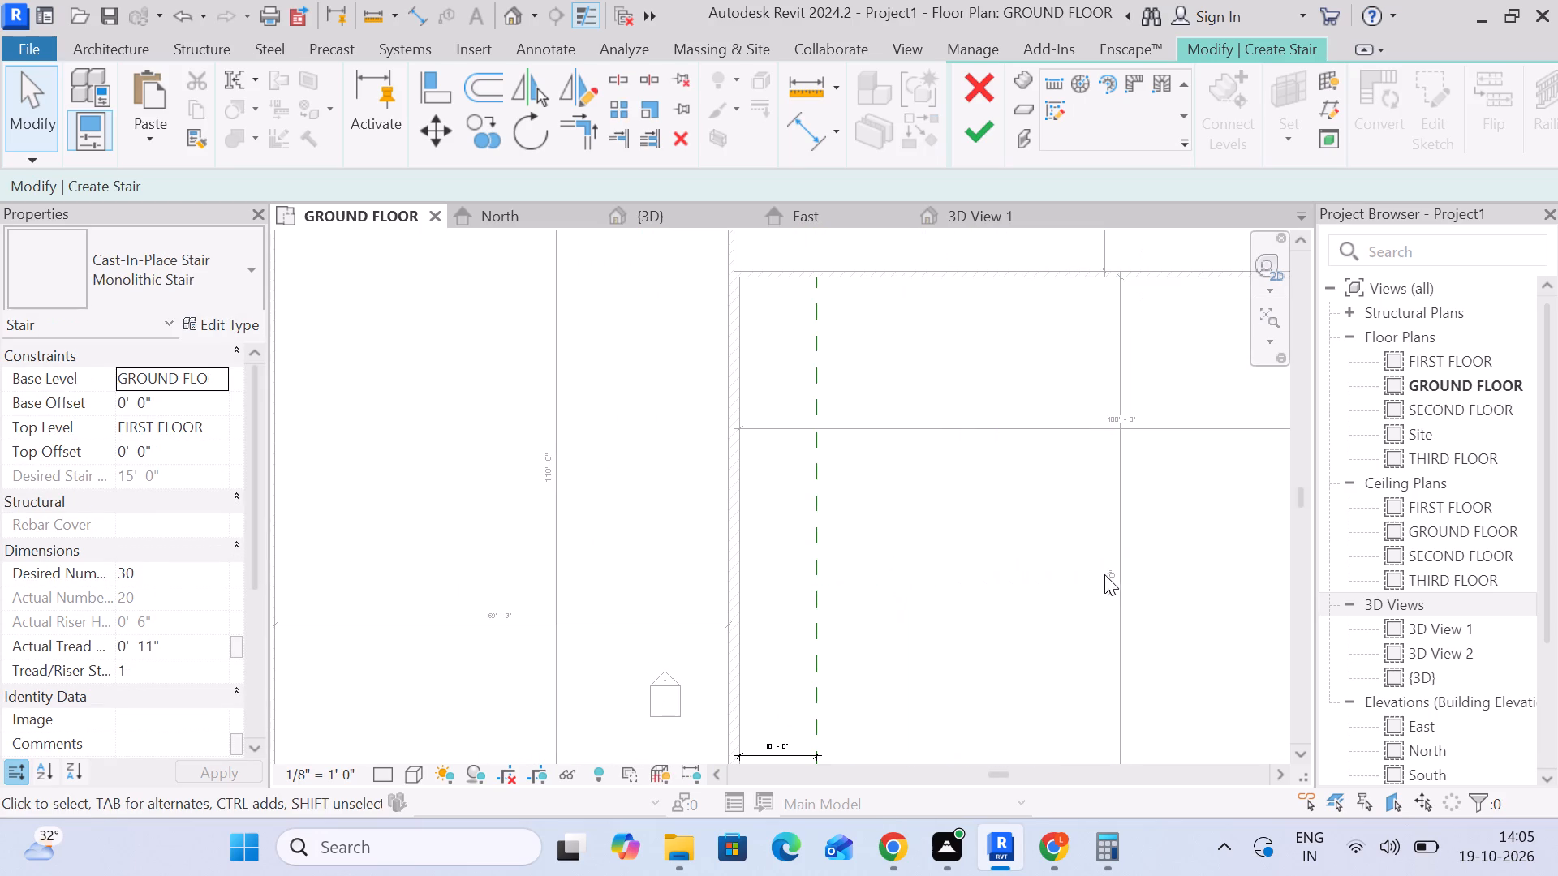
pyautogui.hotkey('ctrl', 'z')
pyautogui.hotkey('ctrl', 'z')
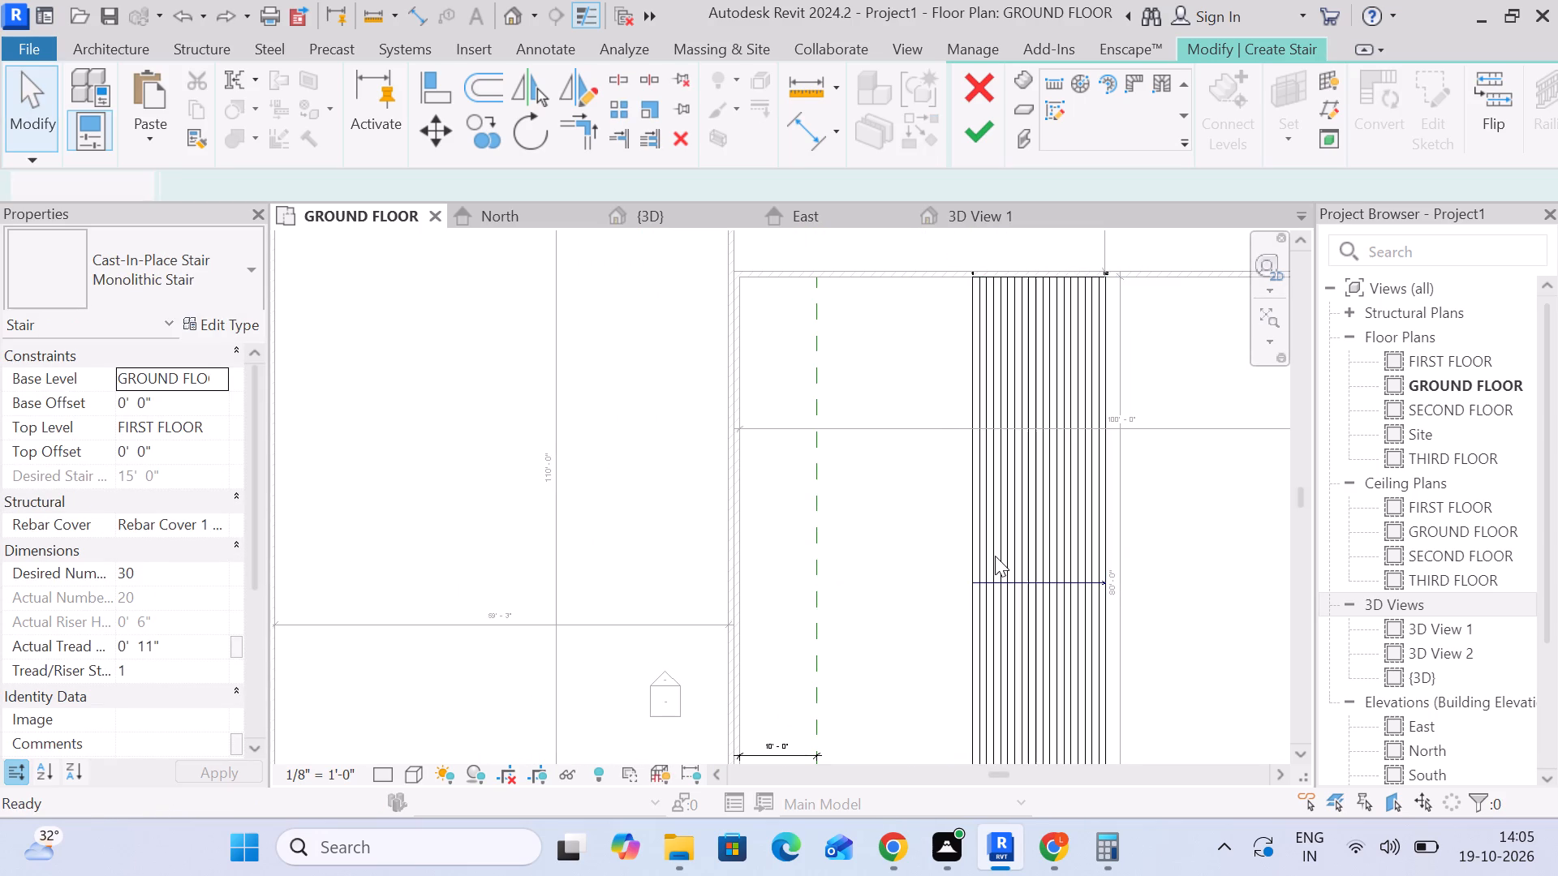
# Undo the earlier shortening of the stair run from its east end.
pyautogui.click(943, 530)
pyautogui.scroll(2, 962, 573)
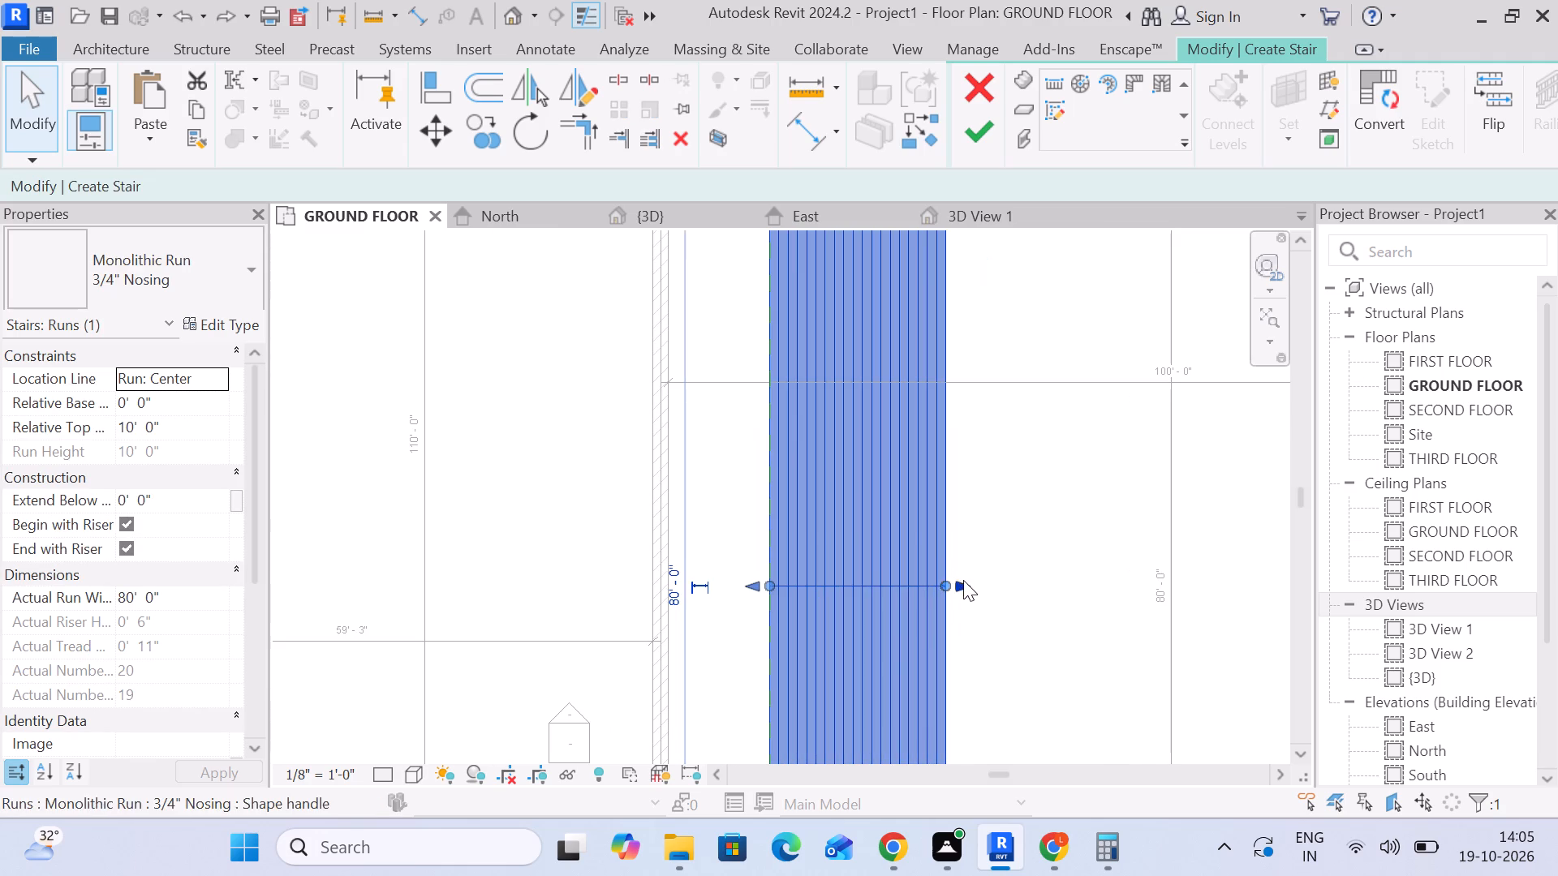
pyautogui.moveTo(963, 582); pyautogui.dragTo(947, 583)
pyautogui.hotkey('ctrl', 'z')
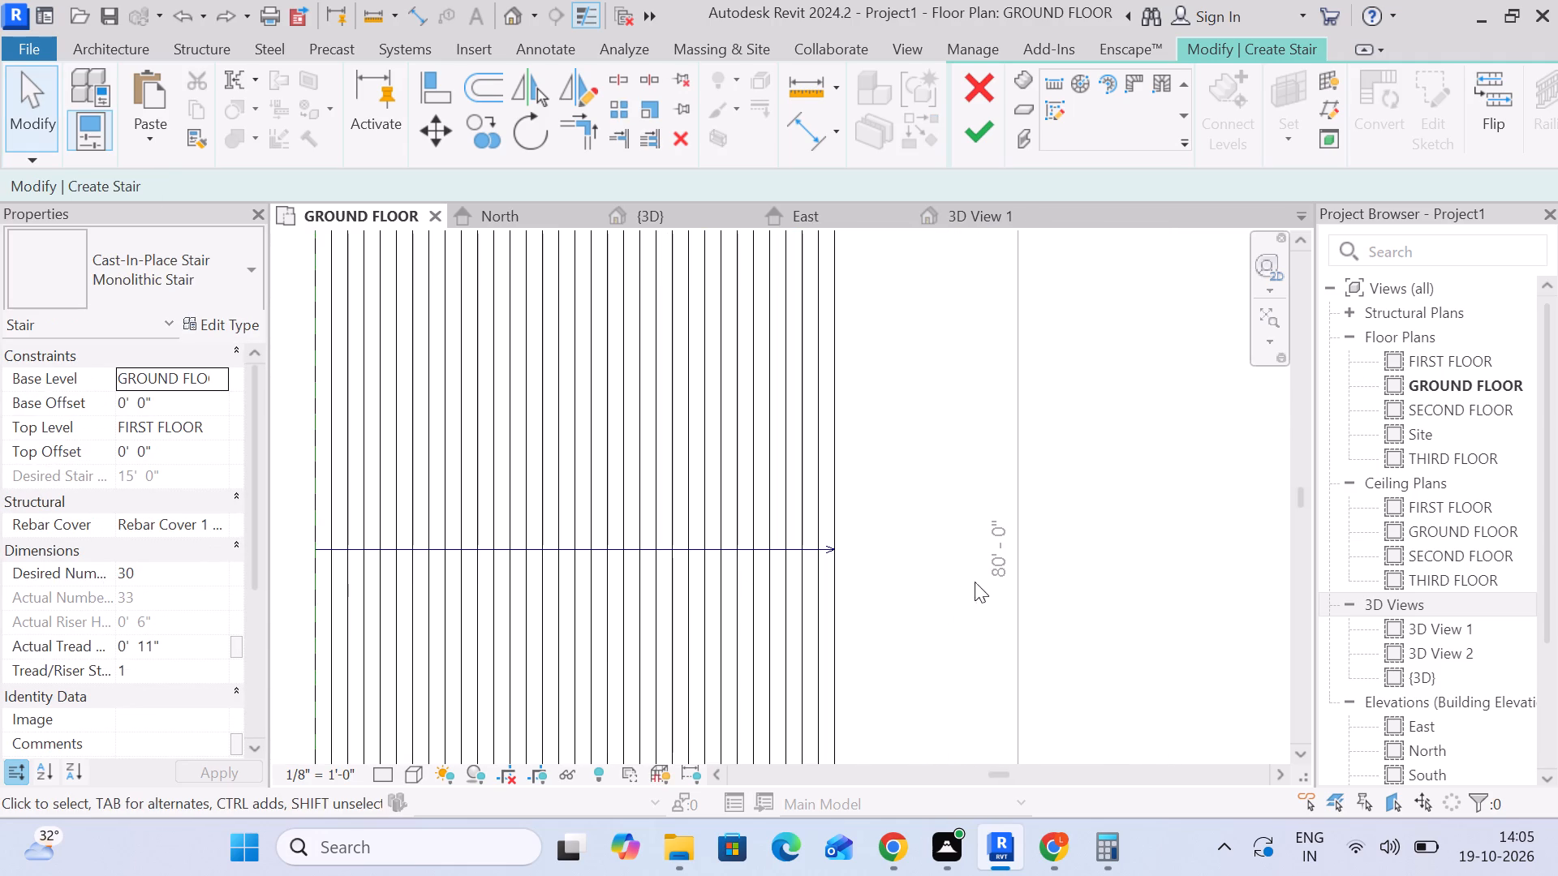
# Move the stair run slightly eastward, away from the dashed reference line at its west edge.
pyautogui.scroll(-6, 969, 582)
pyautogui.click(873, 530)
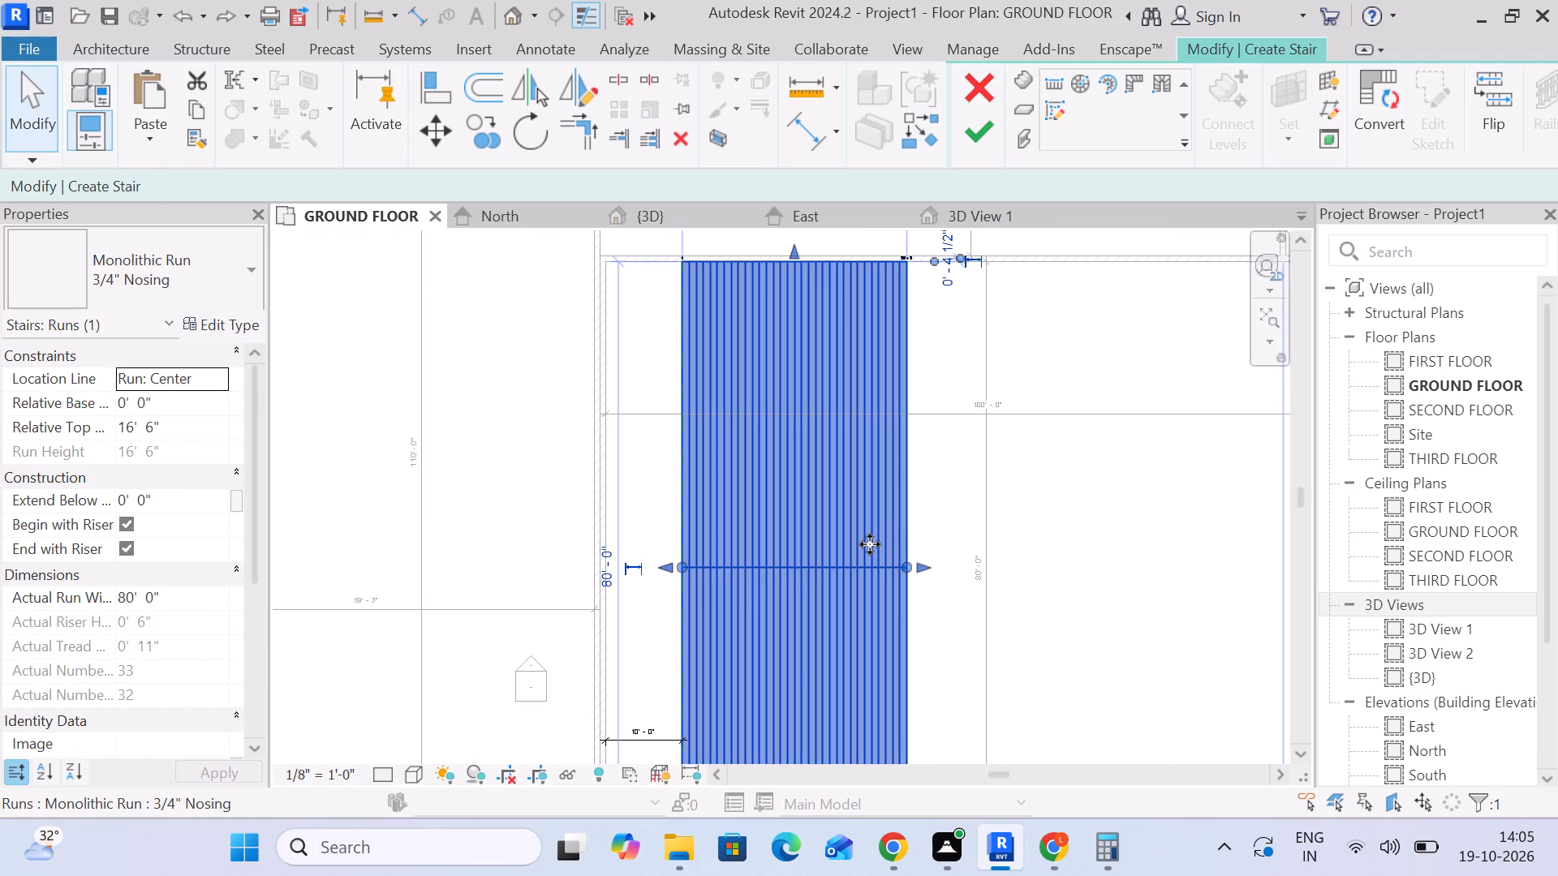
pyautogui.scroll(4, 912, 612)
pyautogui.scroll(10, 930, 539)
pyautogui.moveTo(876, 525); pyautogui.dragTo(1089, 543)
pyautogui.scroll(-5, 1091, 543)
pyautogui.moveTo(975, 573); pyautogui.dragTo(794, 584, button='middle')
pyautogui.scroll(1, 794, 584)
pyautogui.scroll(-6, 797, 580)
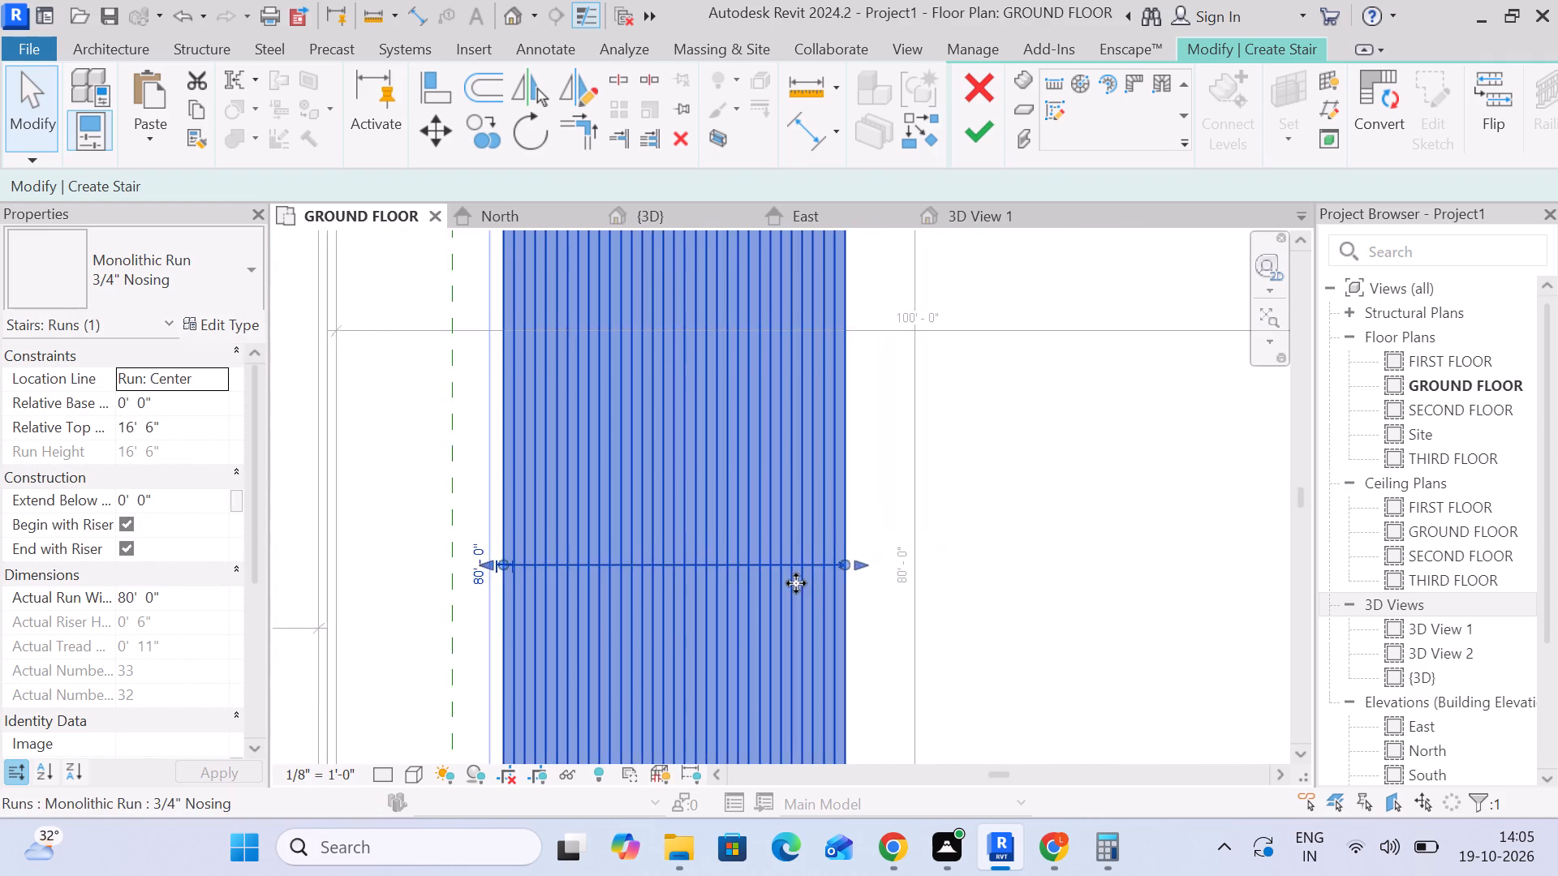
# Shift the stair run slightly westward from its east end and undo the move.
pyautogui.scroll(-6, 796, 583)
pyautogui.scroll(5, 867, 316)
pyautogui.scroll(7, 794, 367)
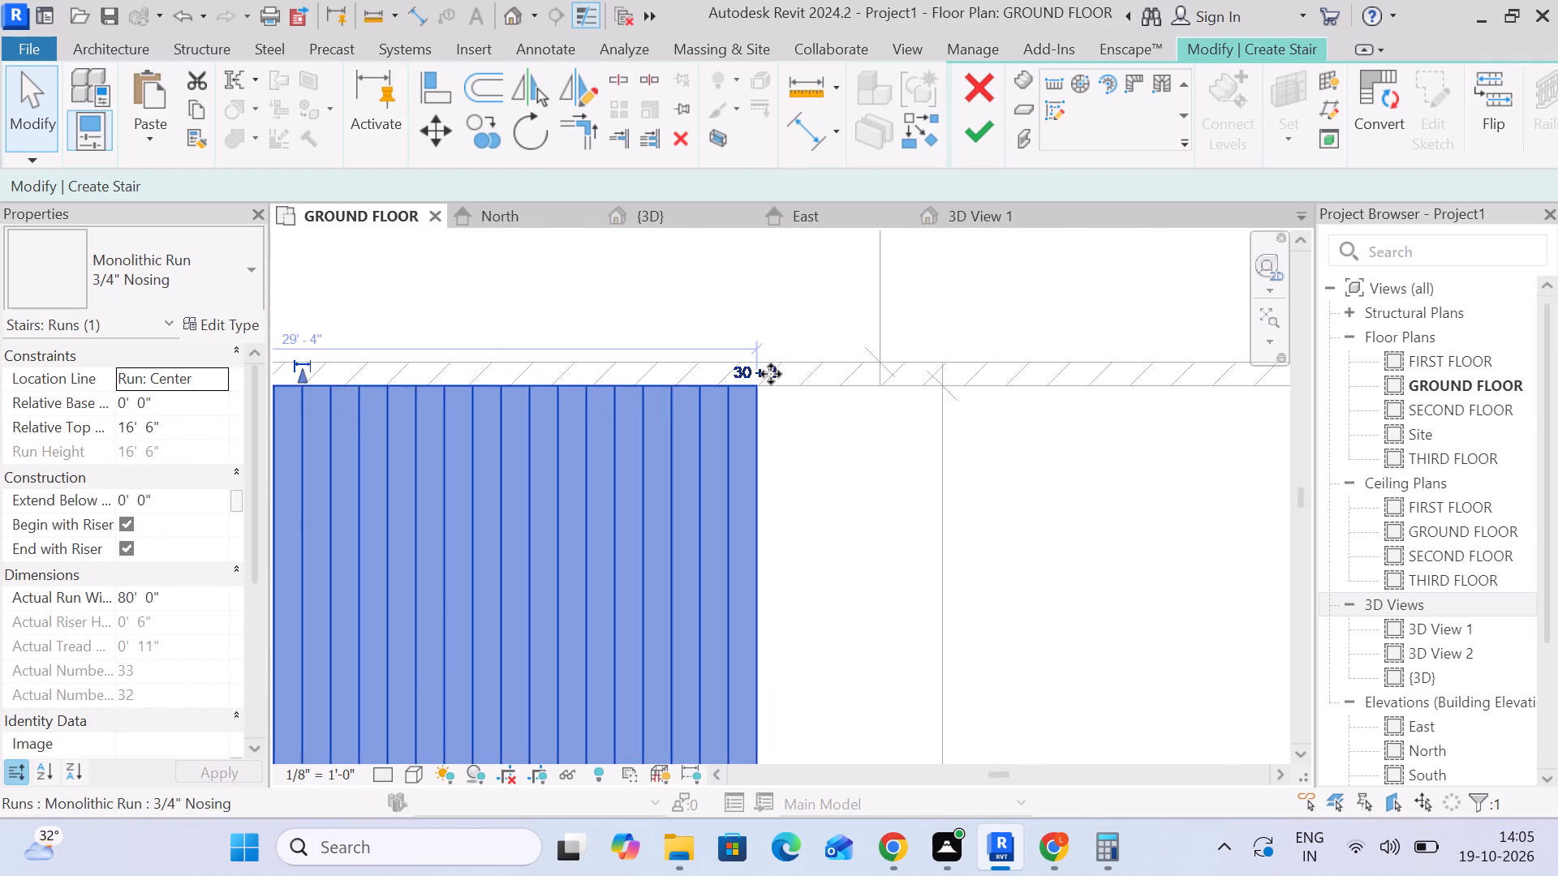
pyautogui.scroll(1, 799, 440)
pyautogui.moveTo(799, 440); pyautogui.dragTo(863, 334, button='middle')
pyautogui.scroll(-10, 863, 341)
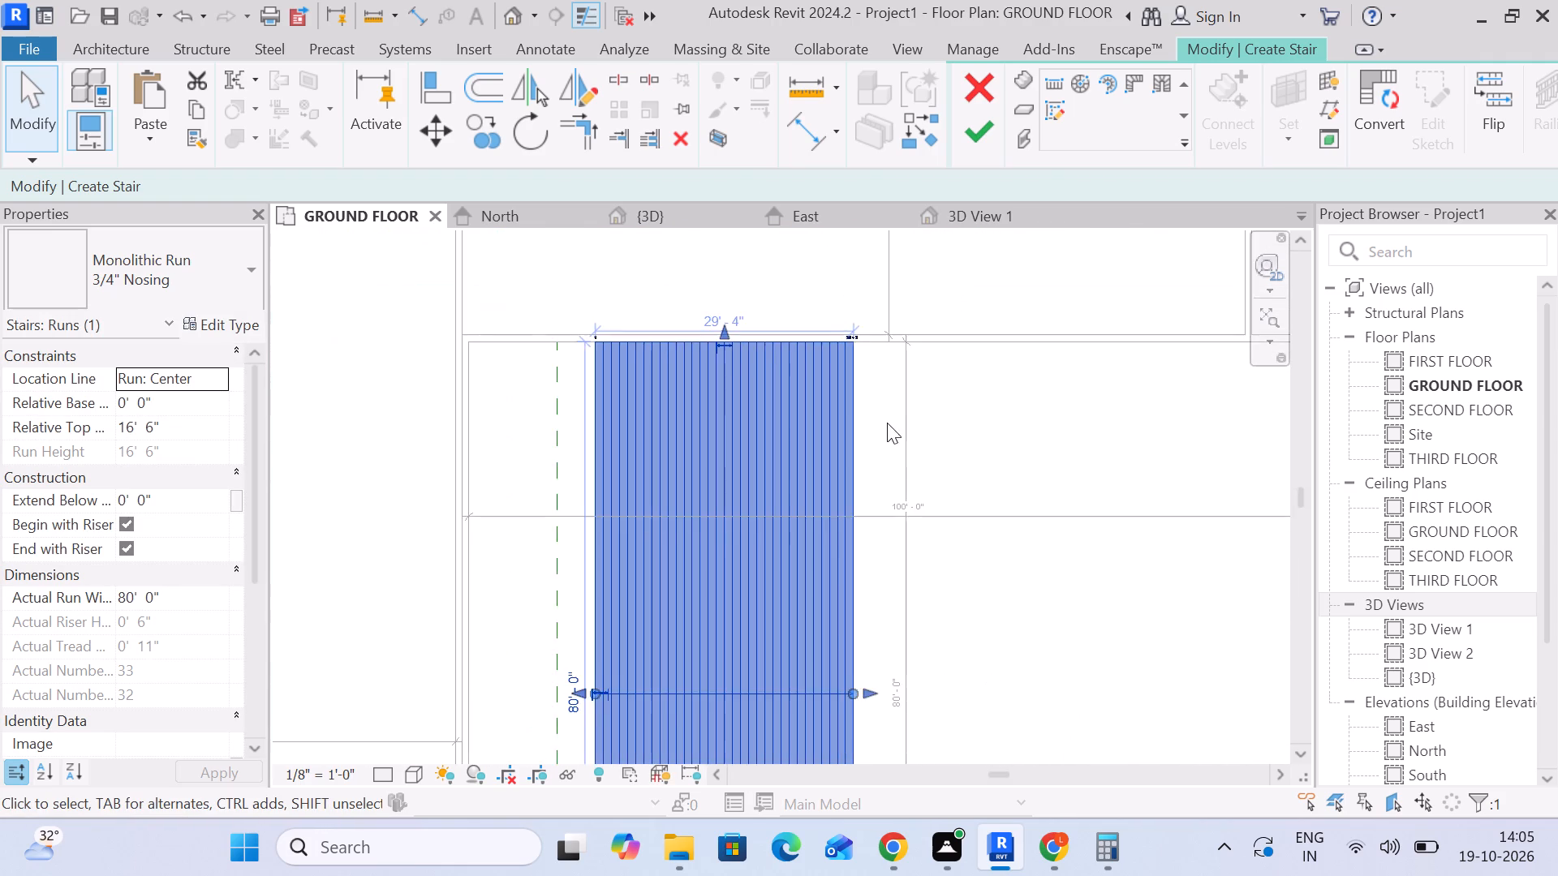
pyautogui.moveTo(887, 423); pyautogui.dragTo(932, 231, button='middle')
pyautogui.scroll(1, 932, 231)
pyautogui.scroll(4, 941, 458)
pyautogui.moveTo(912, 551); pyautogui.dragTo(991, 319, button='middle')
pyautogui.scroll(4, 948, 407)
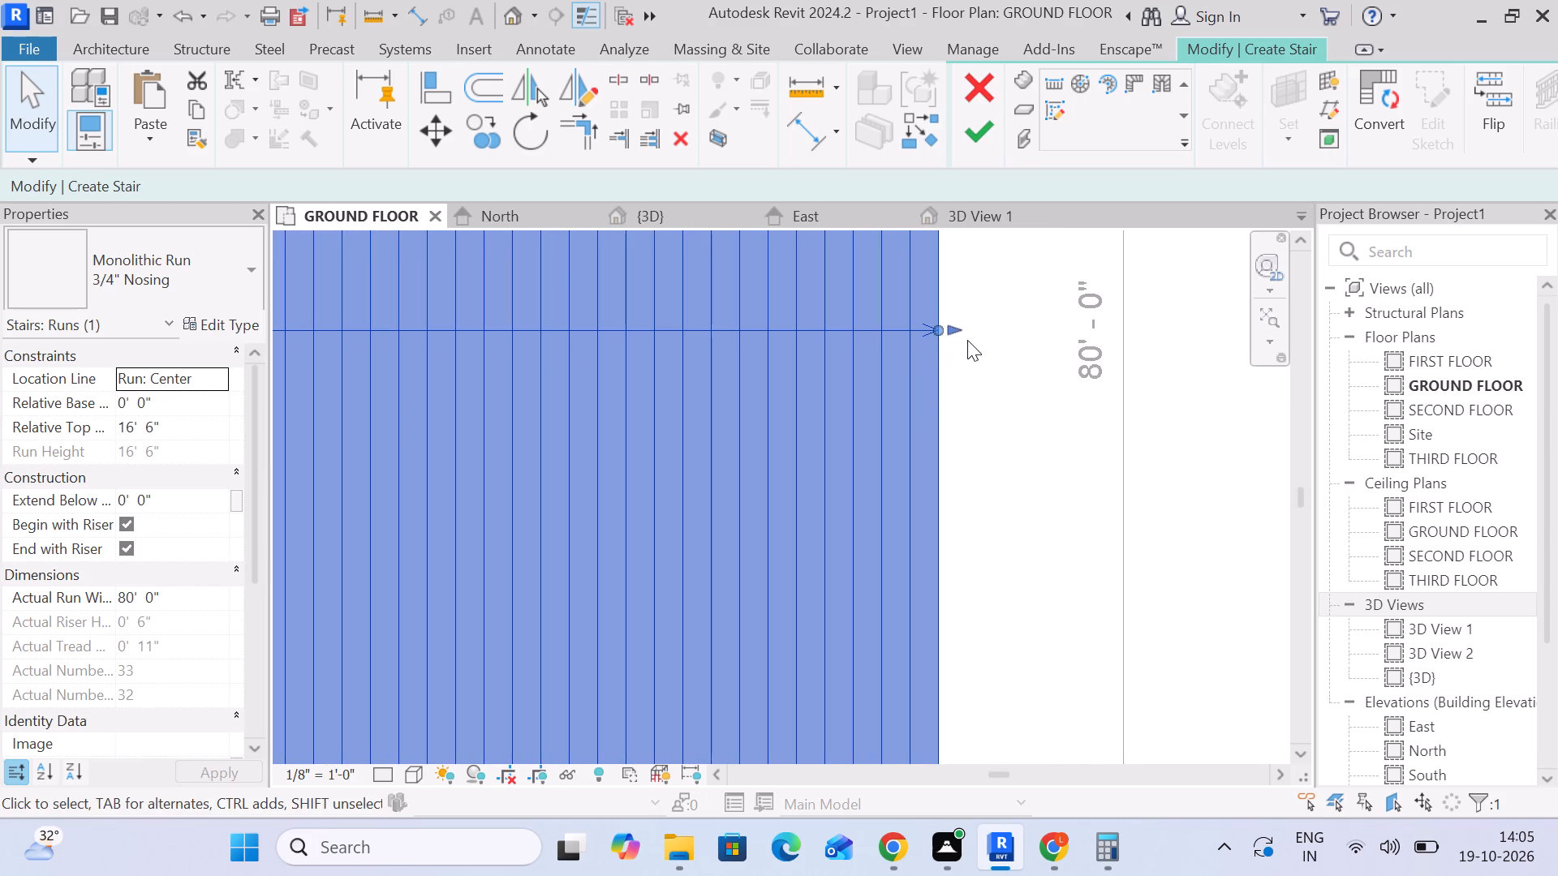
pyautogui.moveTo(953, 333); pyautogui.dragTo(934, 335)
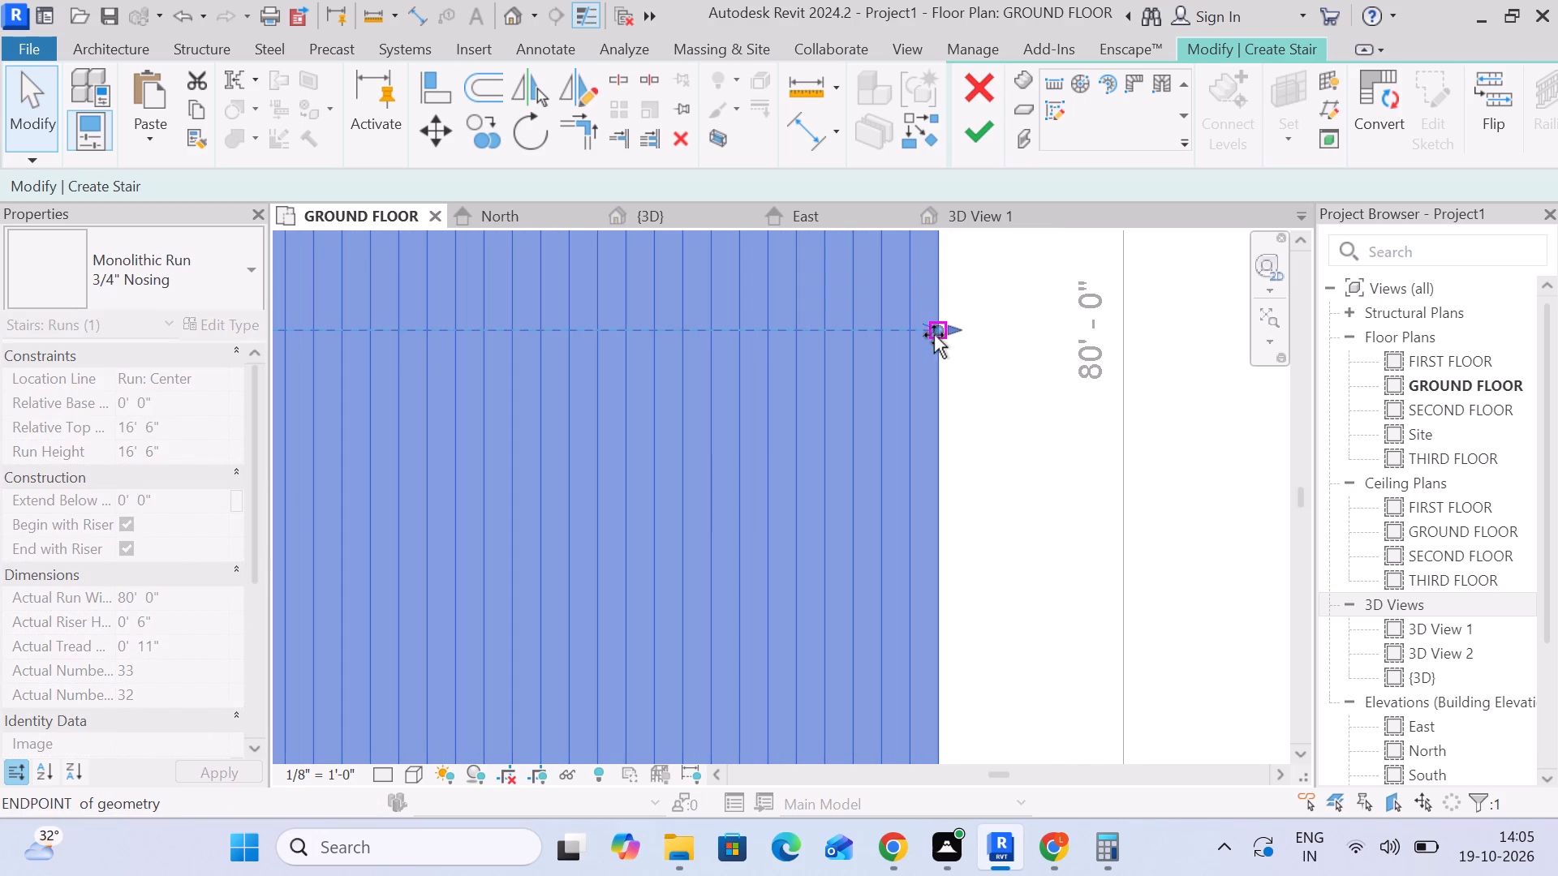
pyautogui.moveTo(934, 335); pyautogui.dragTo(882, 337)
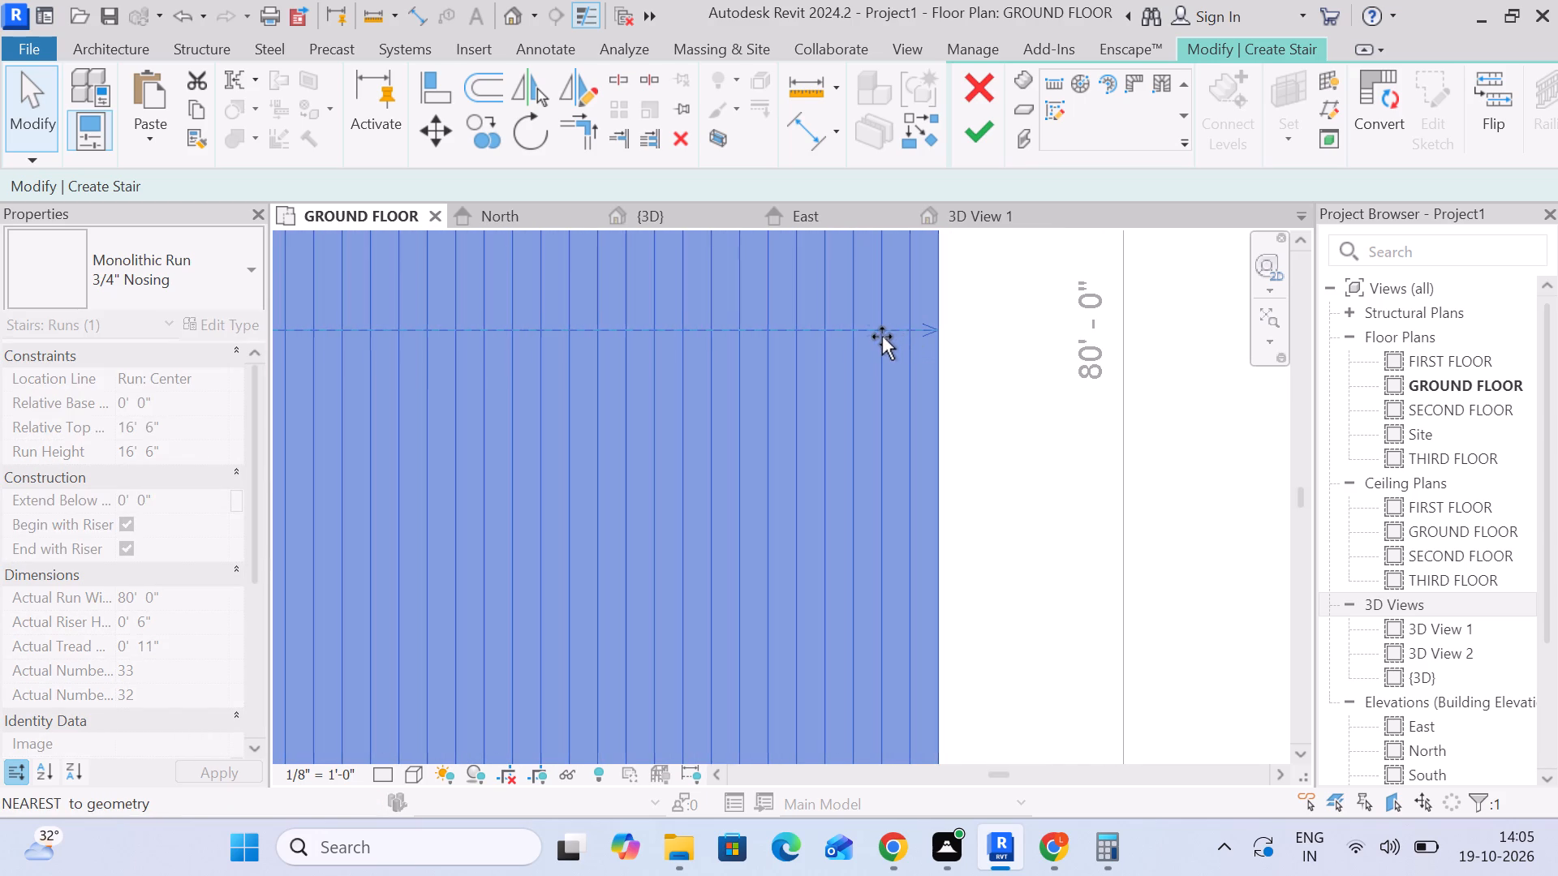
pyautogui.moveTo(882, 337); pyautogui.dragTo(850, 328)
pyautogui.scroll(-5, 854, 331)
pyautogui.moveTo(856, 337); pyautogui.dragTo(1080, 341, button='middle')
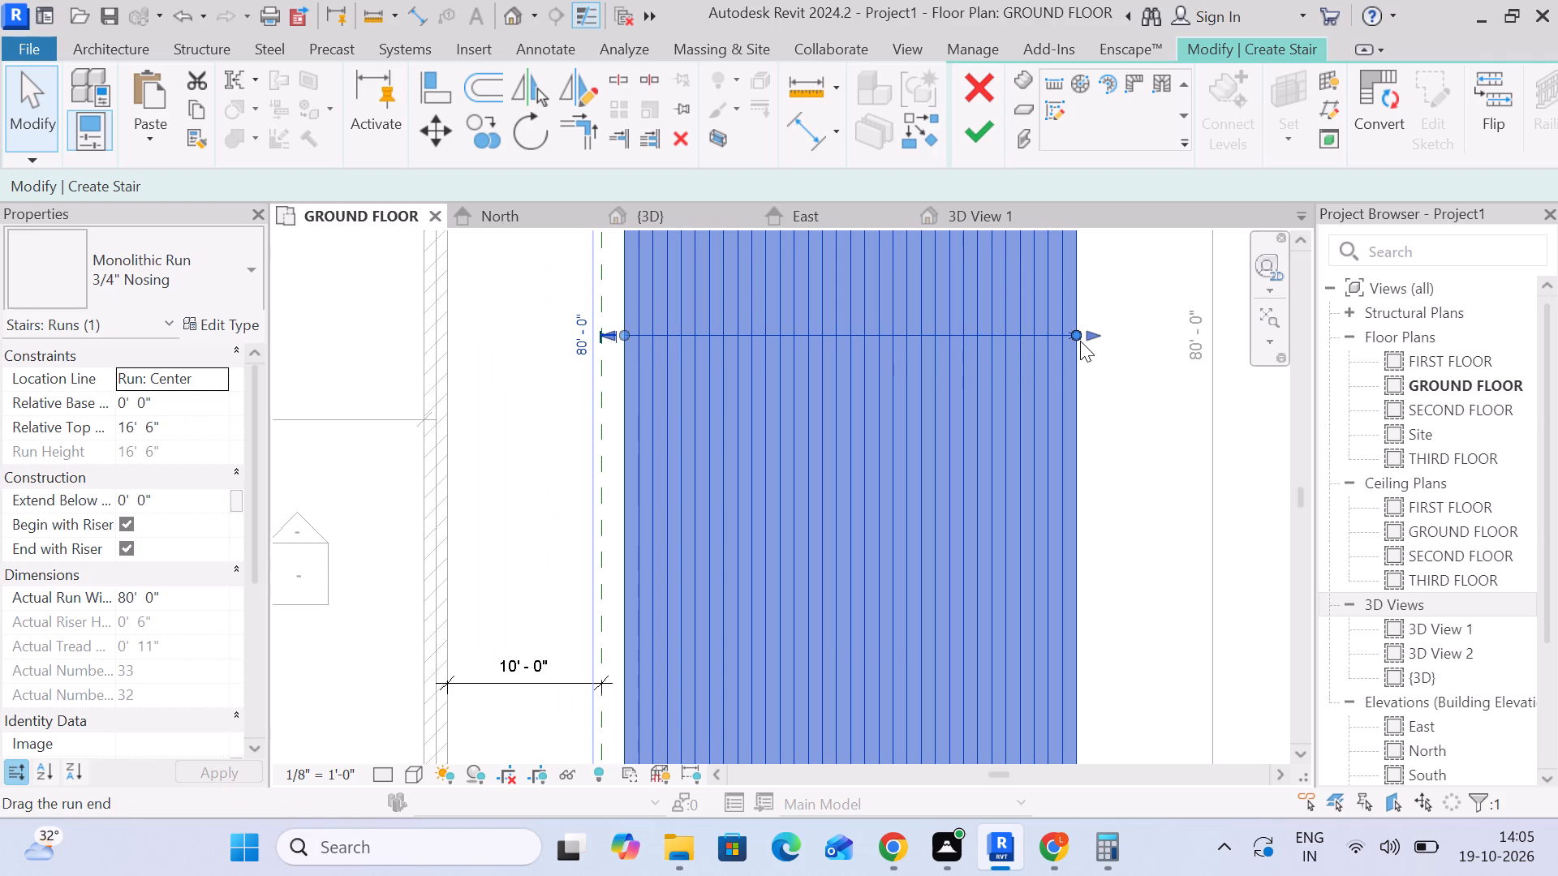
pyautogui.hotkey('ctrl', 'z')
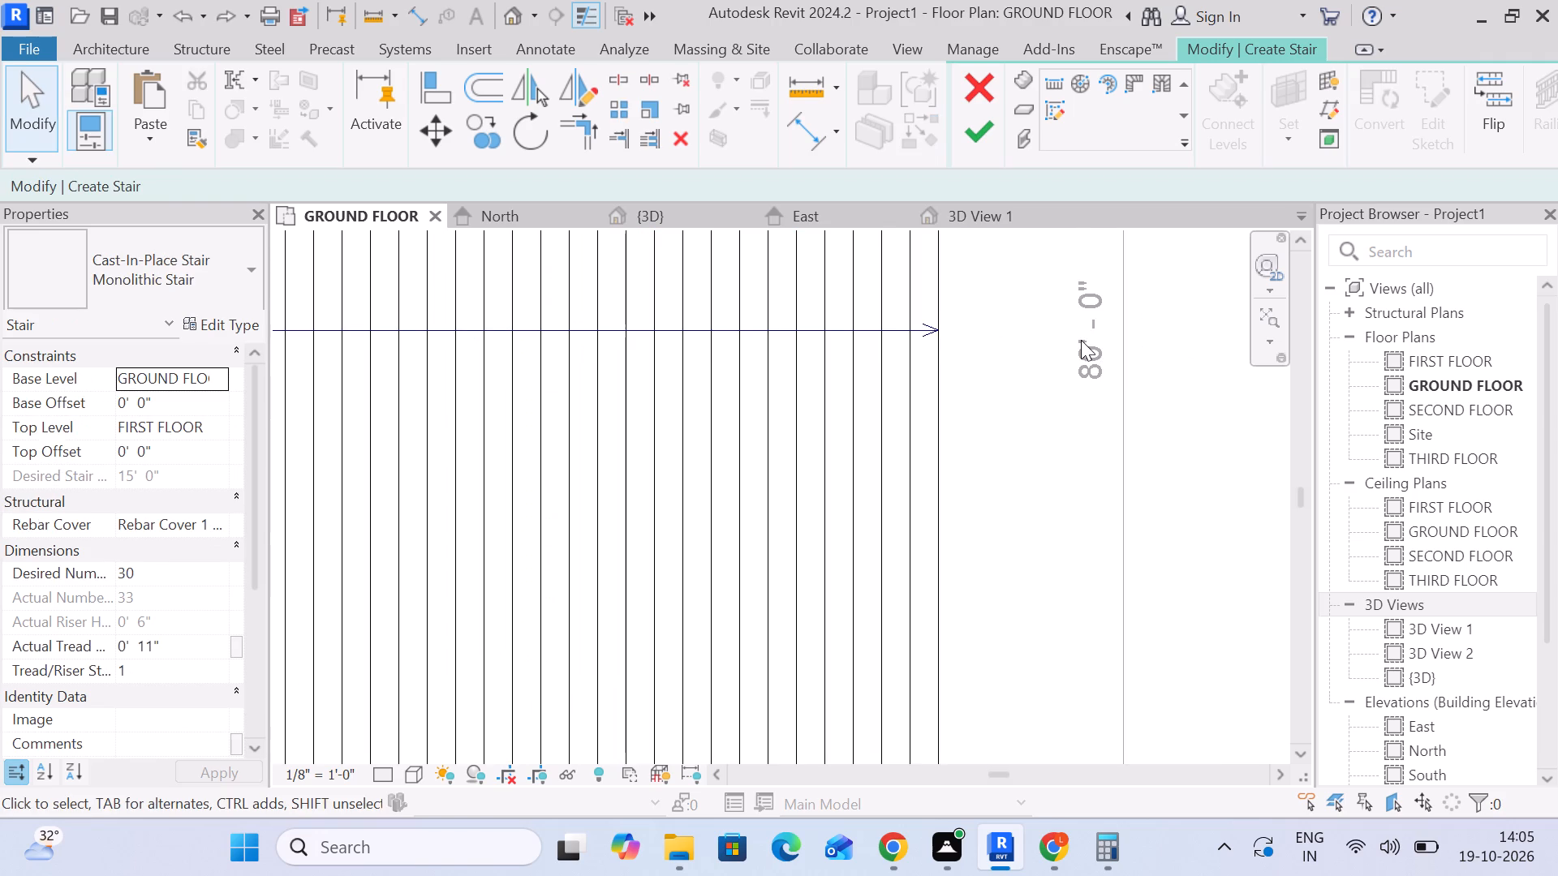
# Undo the earlier slight eastward move of the stair run.
pyautogui.scroll(-6, 1081, 340)
pyautogui.hotkey('ctrl', 'z')
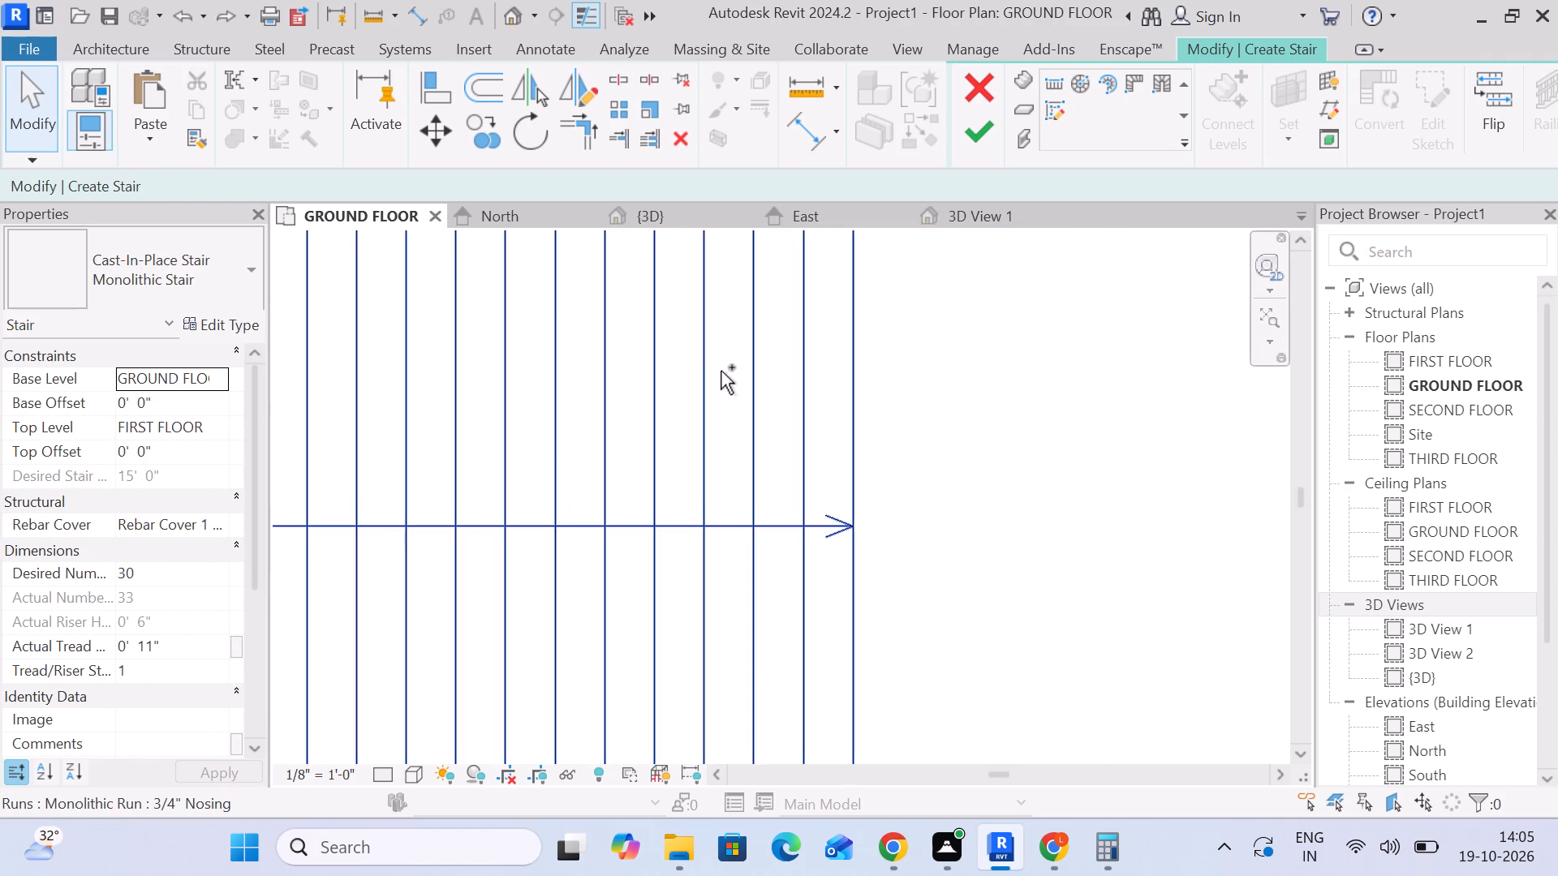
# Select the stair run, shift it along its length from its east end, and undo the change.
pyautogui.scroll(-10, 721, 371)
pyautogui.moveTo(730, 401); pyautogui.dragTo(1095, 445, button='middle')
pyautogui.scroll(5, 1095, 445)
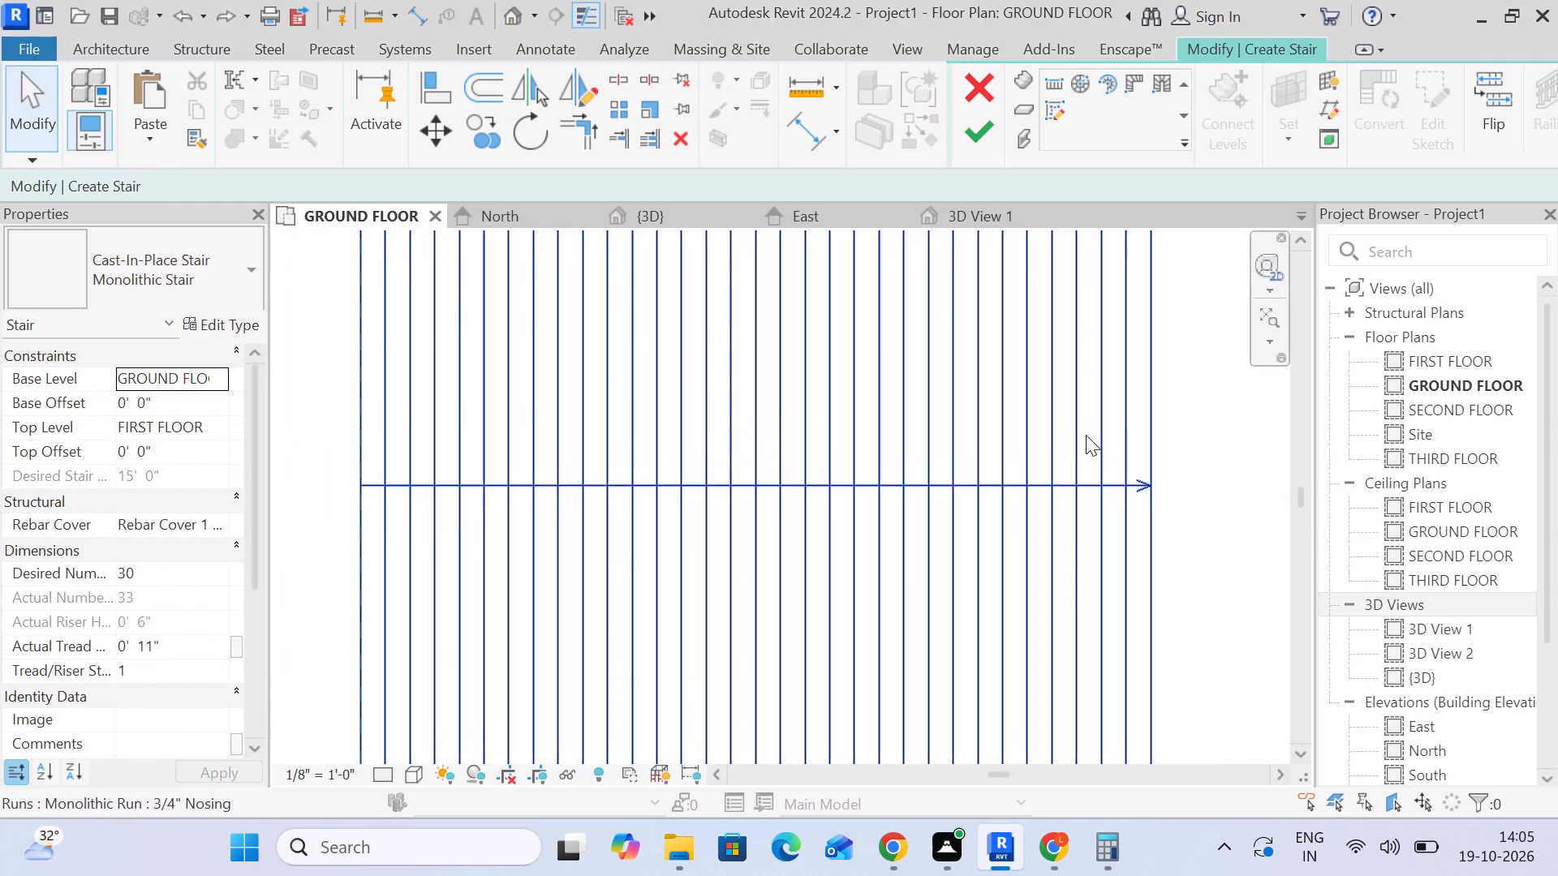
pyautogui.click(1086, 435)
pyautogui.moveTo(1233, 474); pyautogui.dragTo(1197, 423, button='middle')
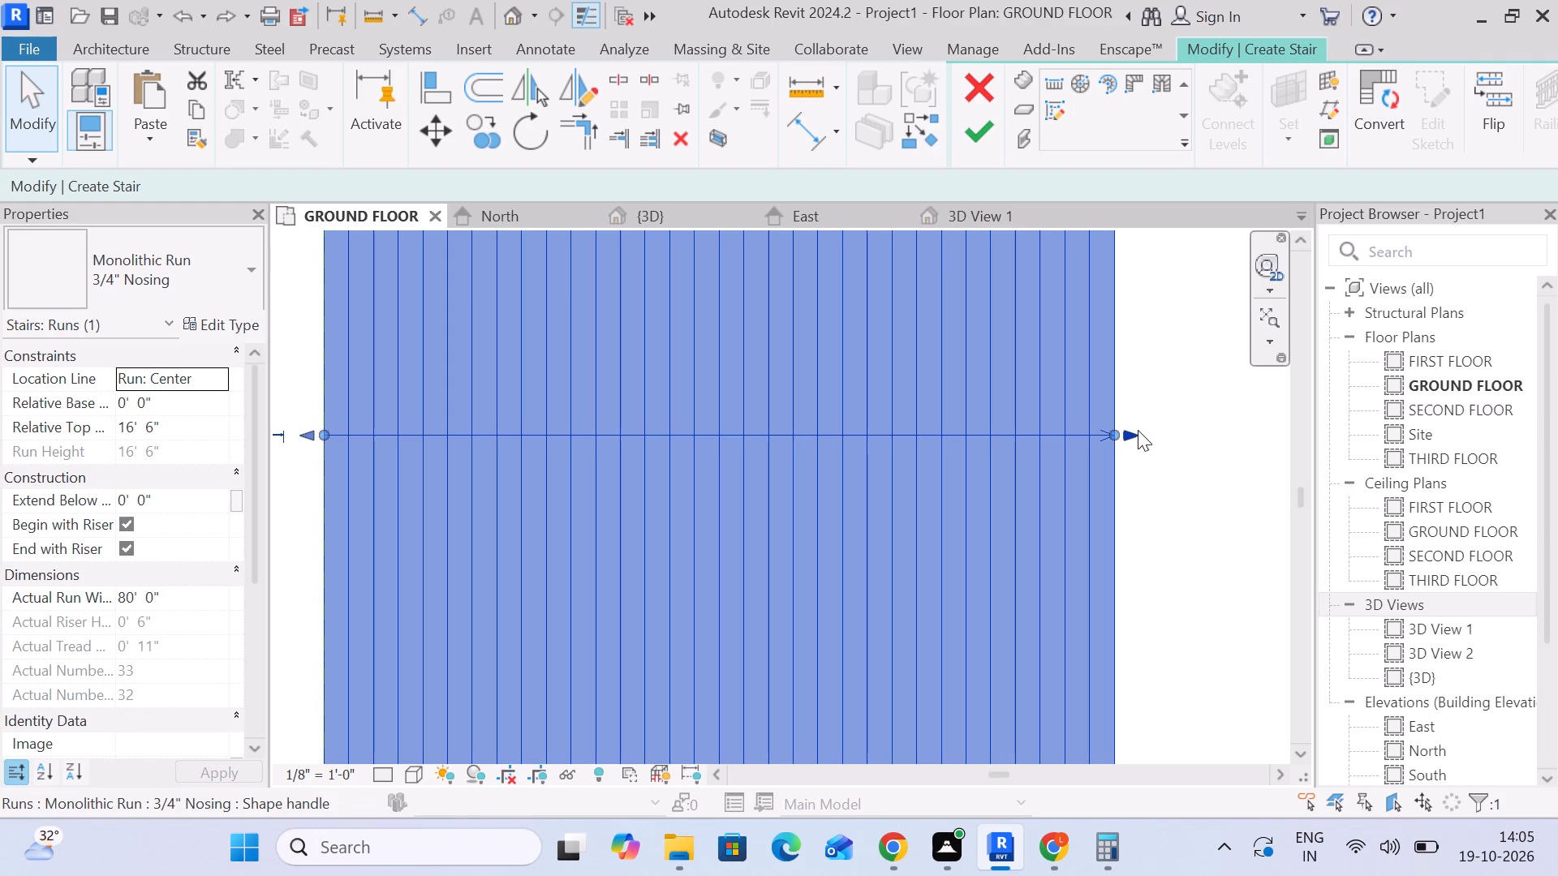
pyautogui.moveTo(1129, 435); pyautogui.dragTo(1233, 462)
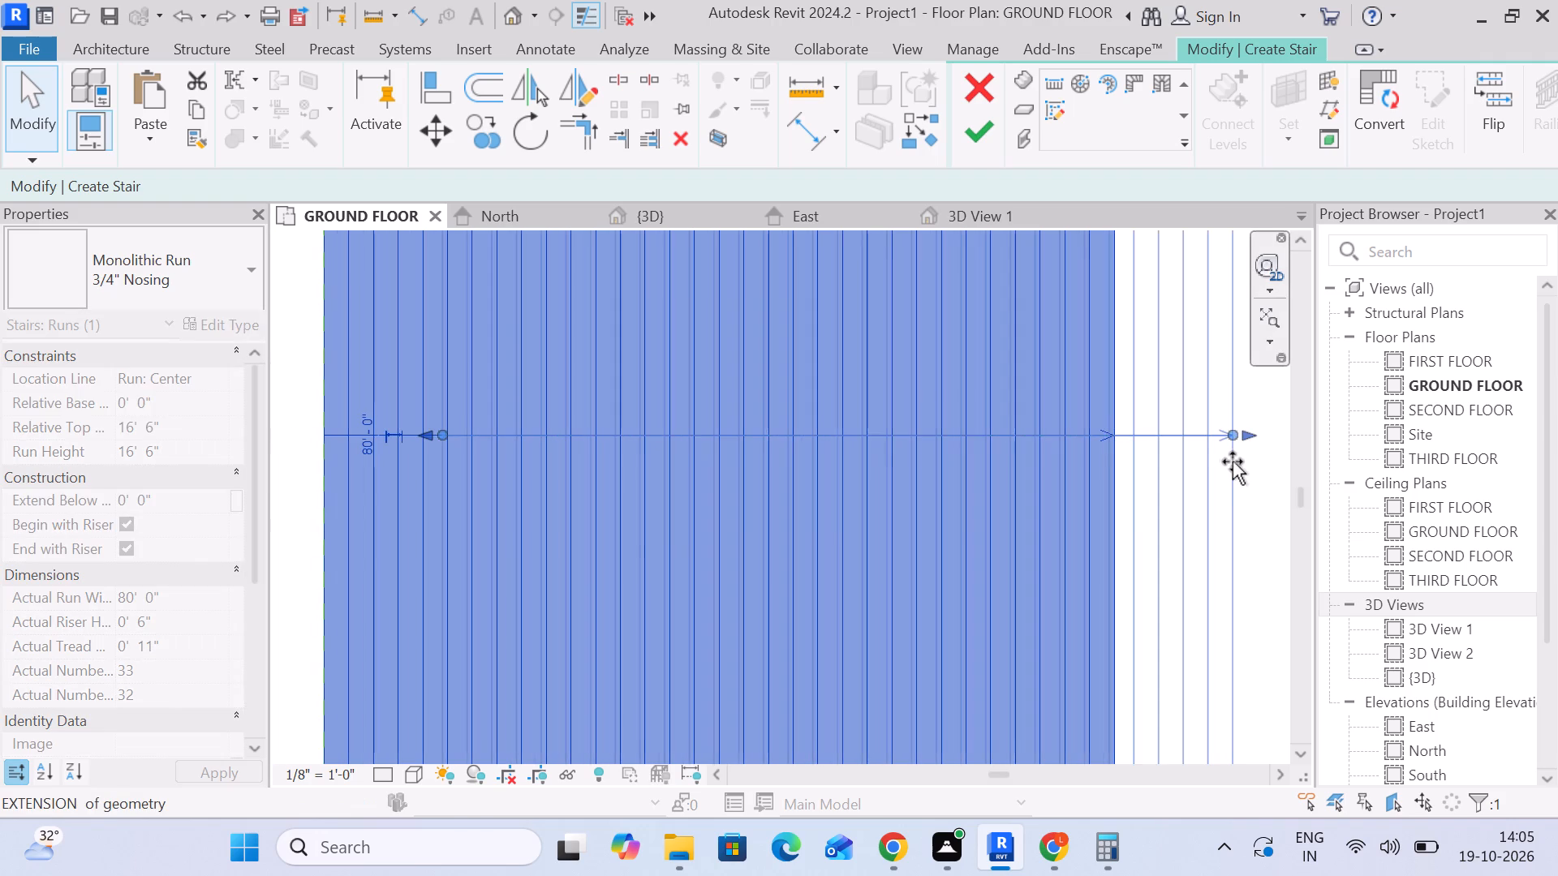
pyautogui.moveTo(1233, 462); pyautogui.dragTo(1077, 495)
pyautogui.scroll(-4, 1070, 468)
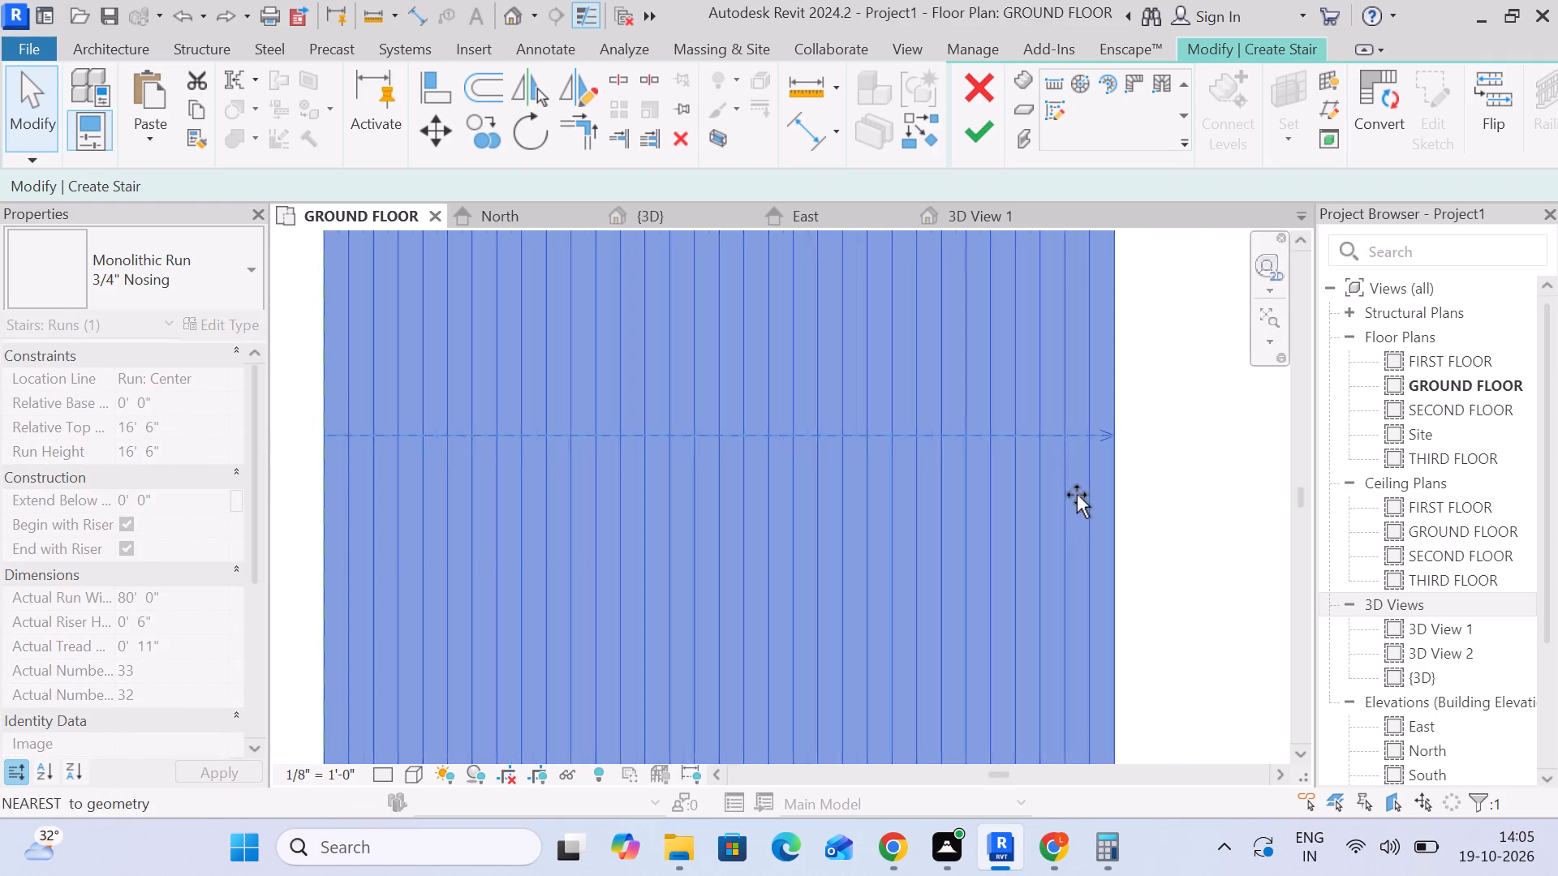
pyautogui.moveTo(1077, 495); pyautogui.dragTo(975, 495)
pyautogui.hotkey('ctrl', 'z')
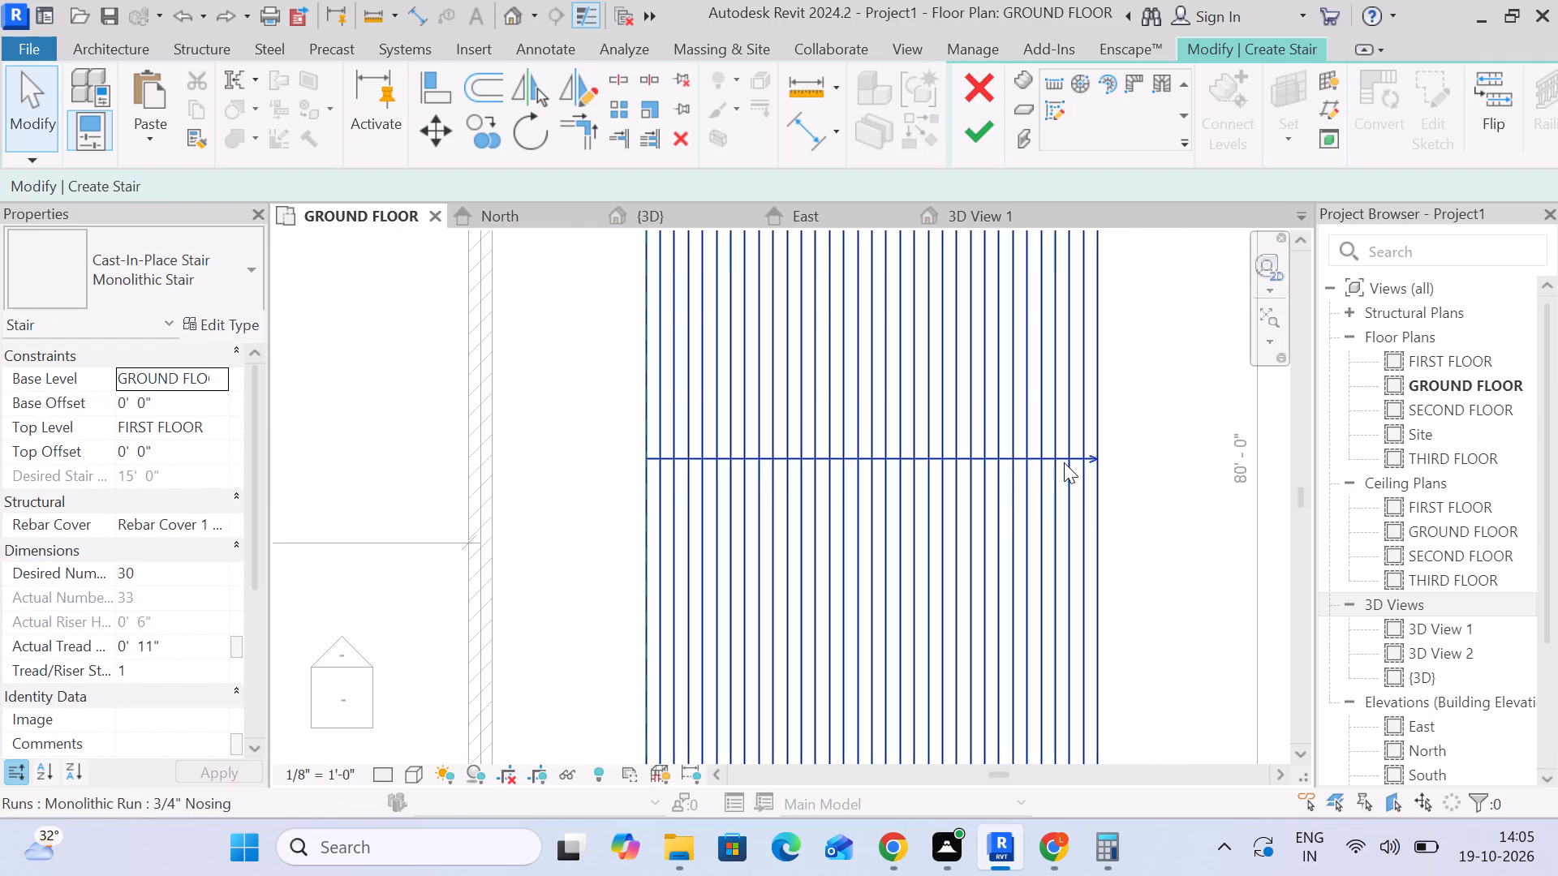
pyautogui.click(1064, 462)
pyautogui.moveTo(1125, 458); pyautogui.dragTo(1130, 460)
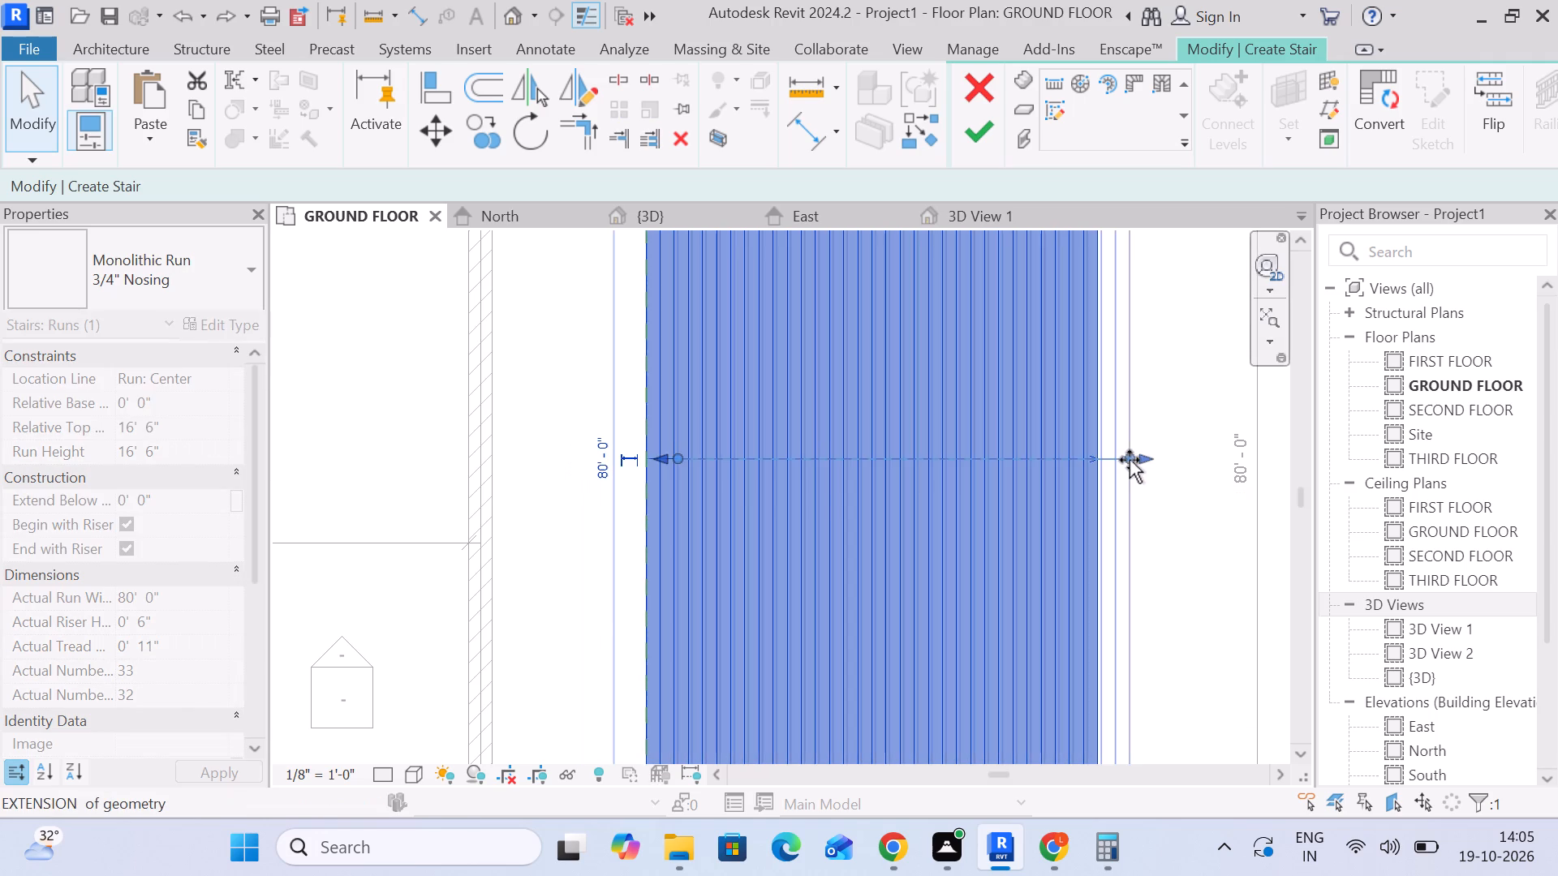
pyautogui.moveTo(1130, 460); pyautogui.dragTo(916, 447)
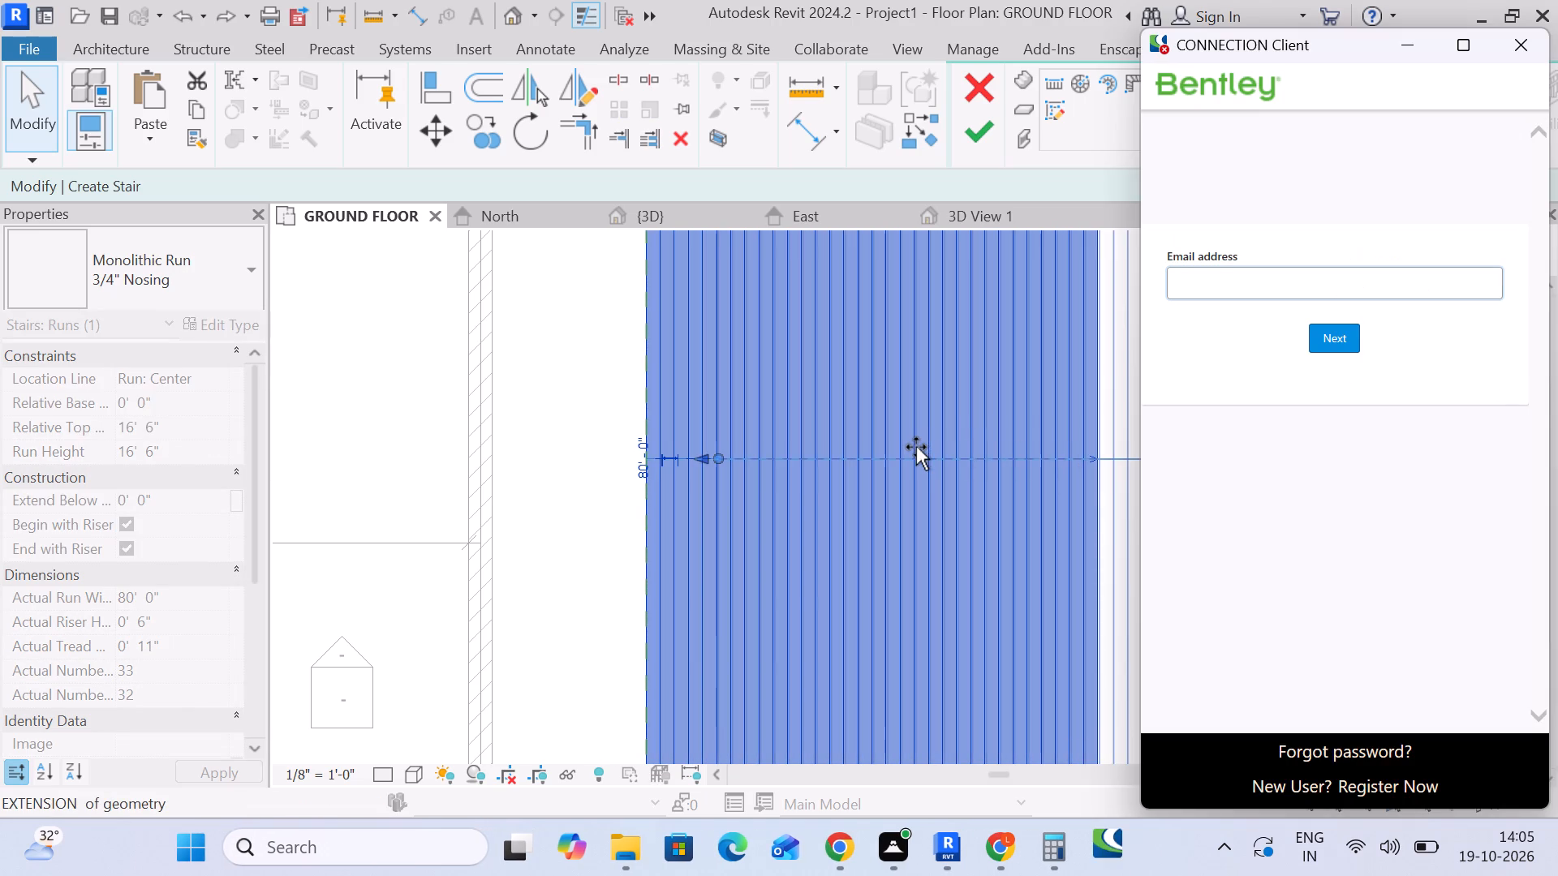
# Close the Bentley CONNECTION Client sign-in window and cancel the pending move of the stair run.
pyautogui.moveTo(916, 447); pyautogui.dragTo(1509, 57)
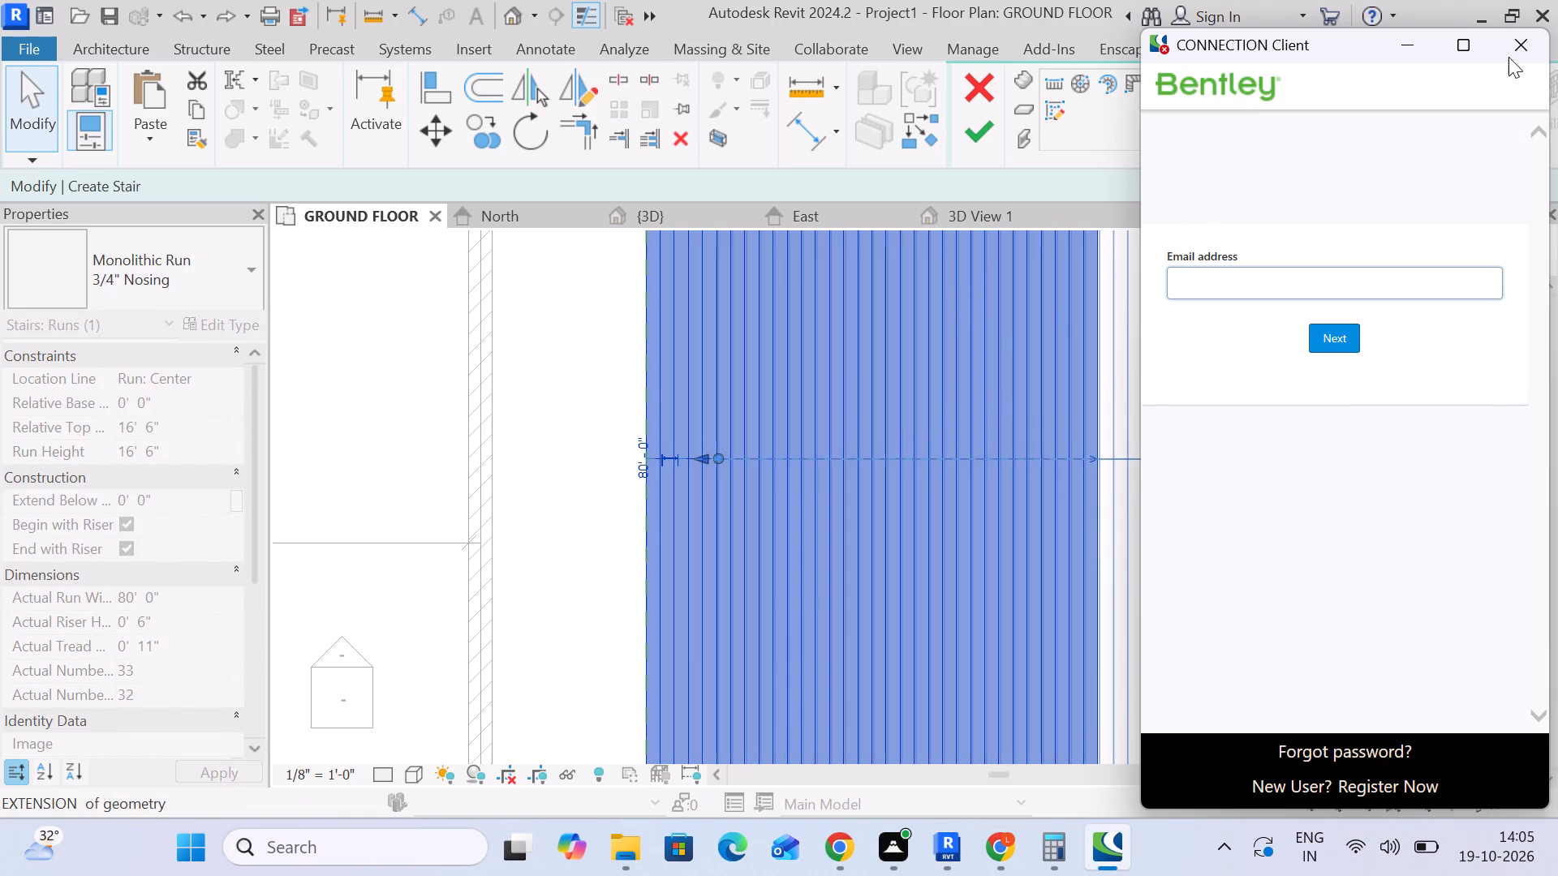
pyautogui.moveTo(1509, 57); pyautogui.dragTo(1525, 44)
pyautogui.click(1525, 44)
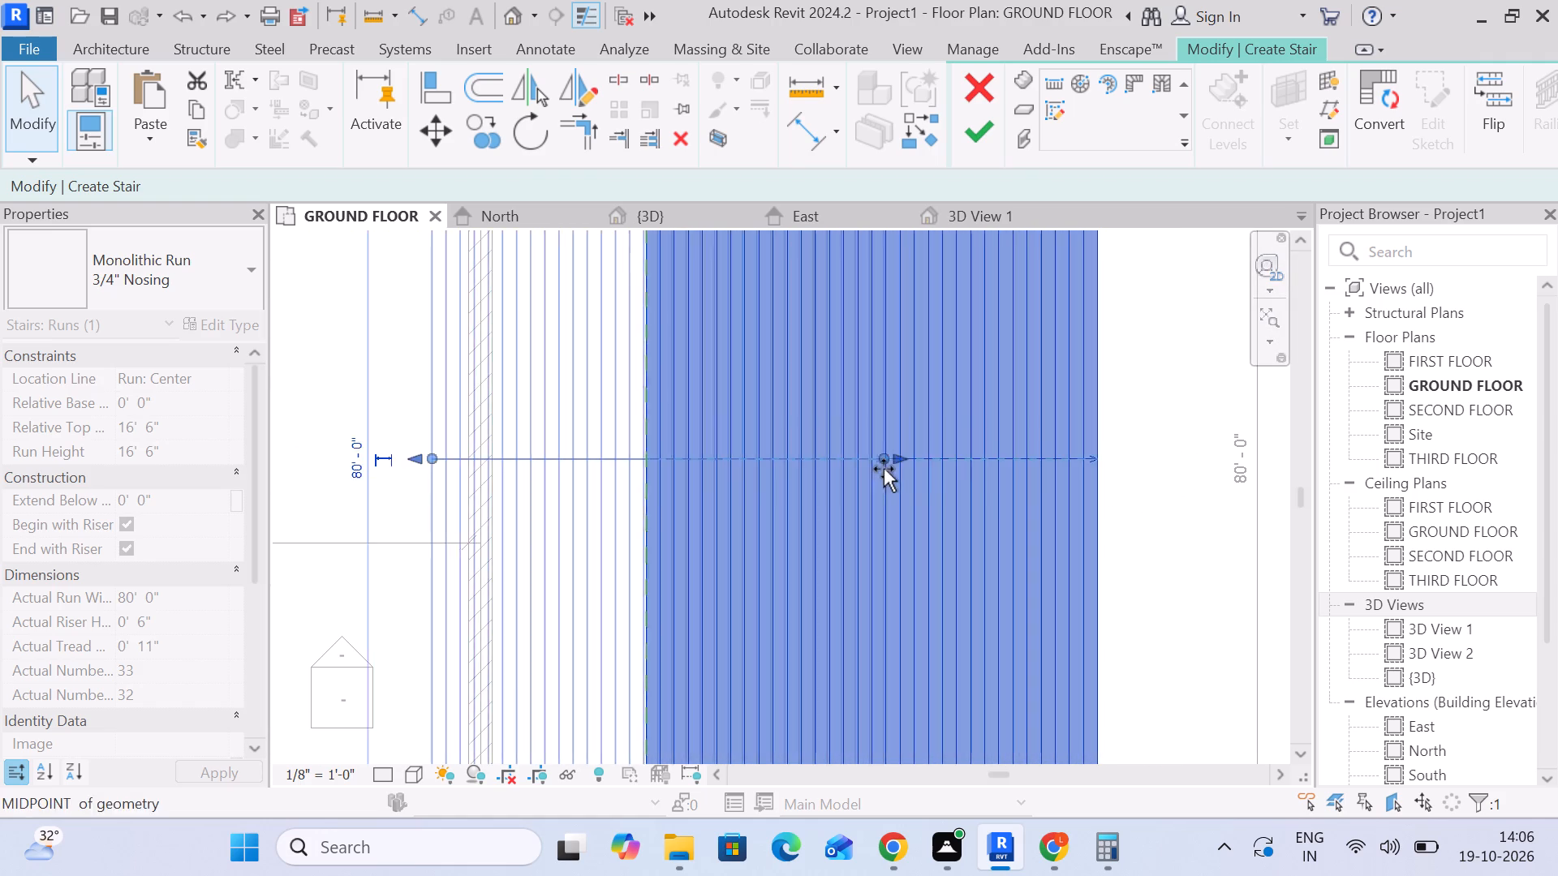
pyautogui.press('Escape')
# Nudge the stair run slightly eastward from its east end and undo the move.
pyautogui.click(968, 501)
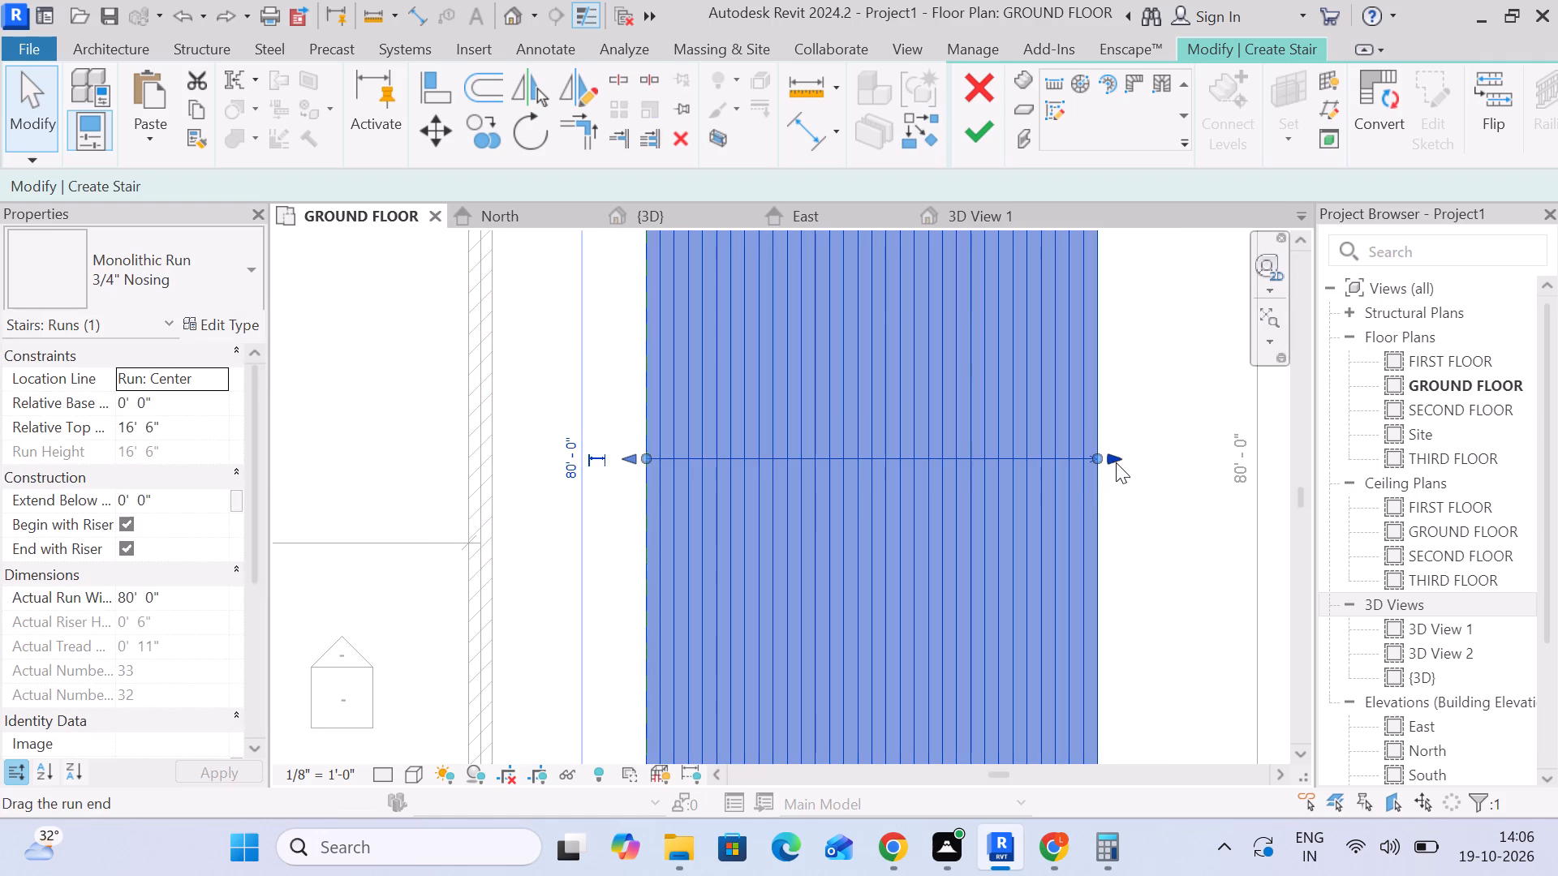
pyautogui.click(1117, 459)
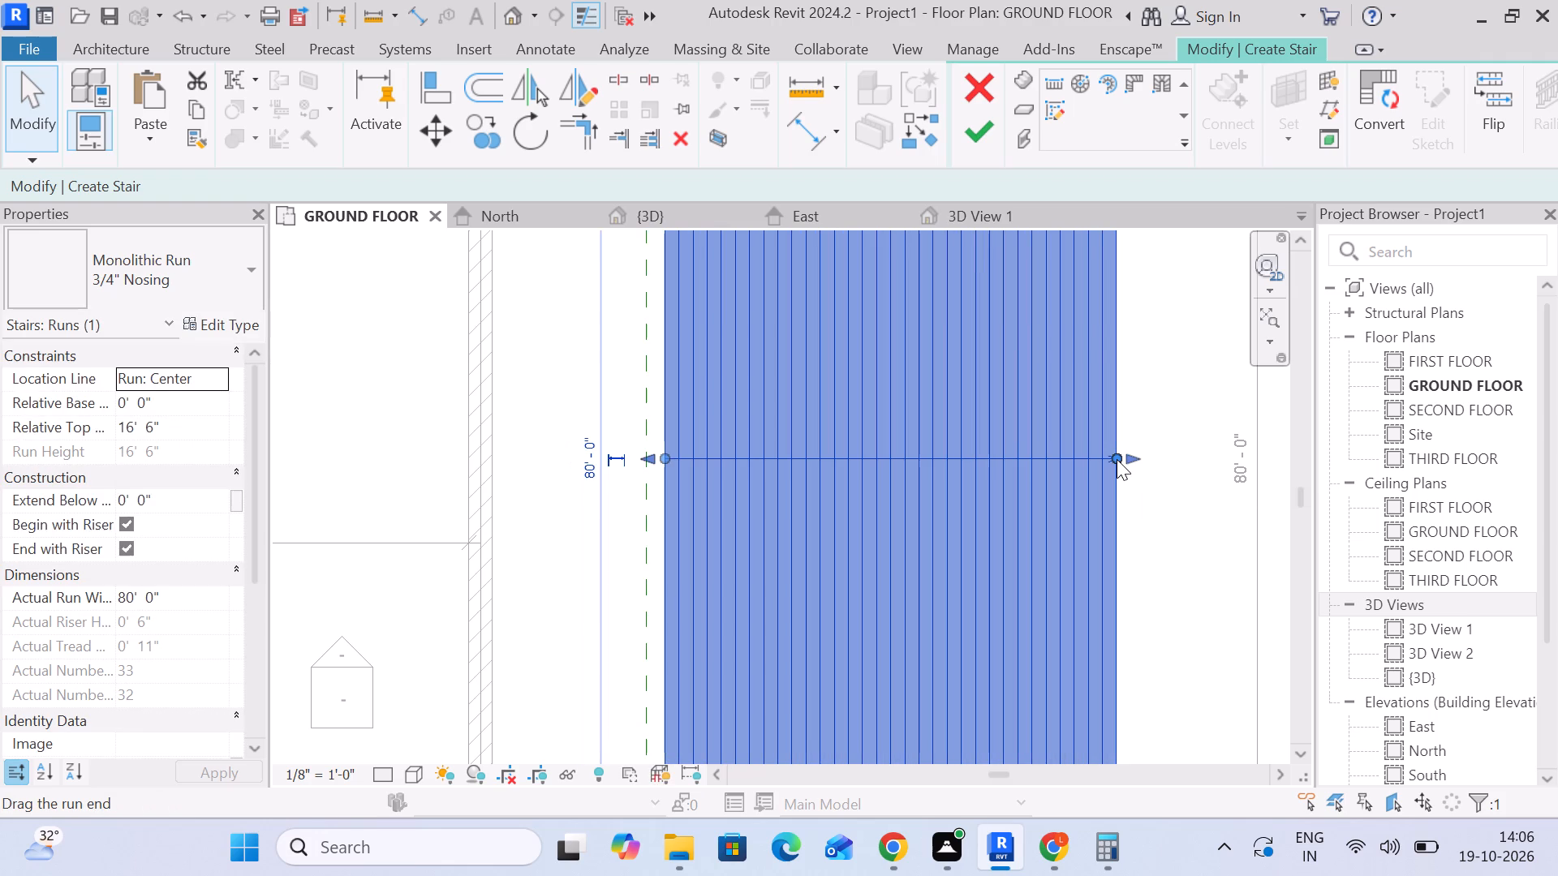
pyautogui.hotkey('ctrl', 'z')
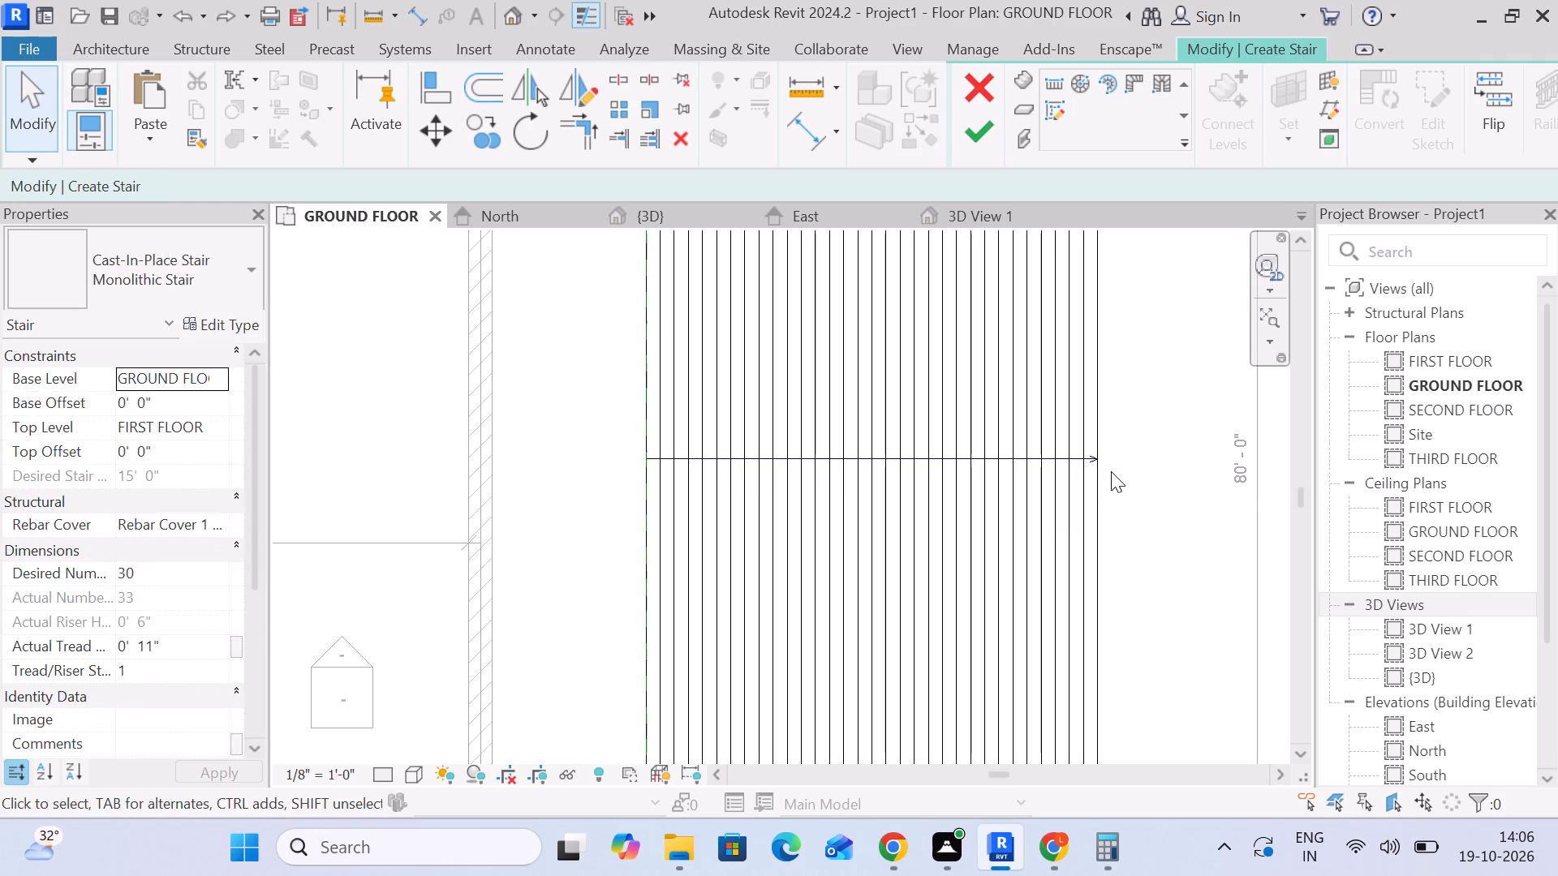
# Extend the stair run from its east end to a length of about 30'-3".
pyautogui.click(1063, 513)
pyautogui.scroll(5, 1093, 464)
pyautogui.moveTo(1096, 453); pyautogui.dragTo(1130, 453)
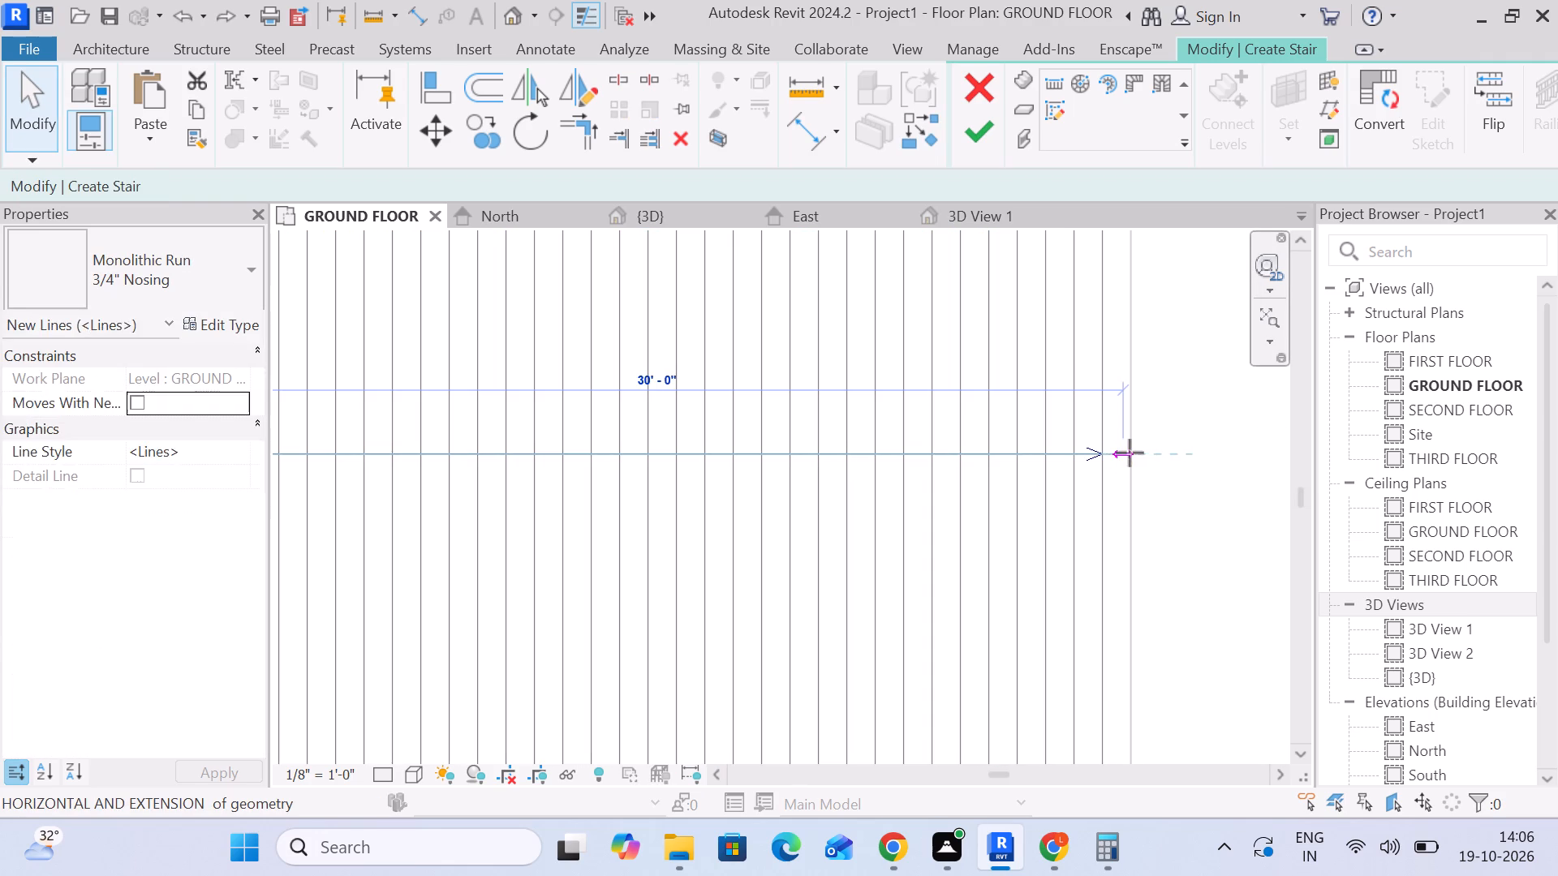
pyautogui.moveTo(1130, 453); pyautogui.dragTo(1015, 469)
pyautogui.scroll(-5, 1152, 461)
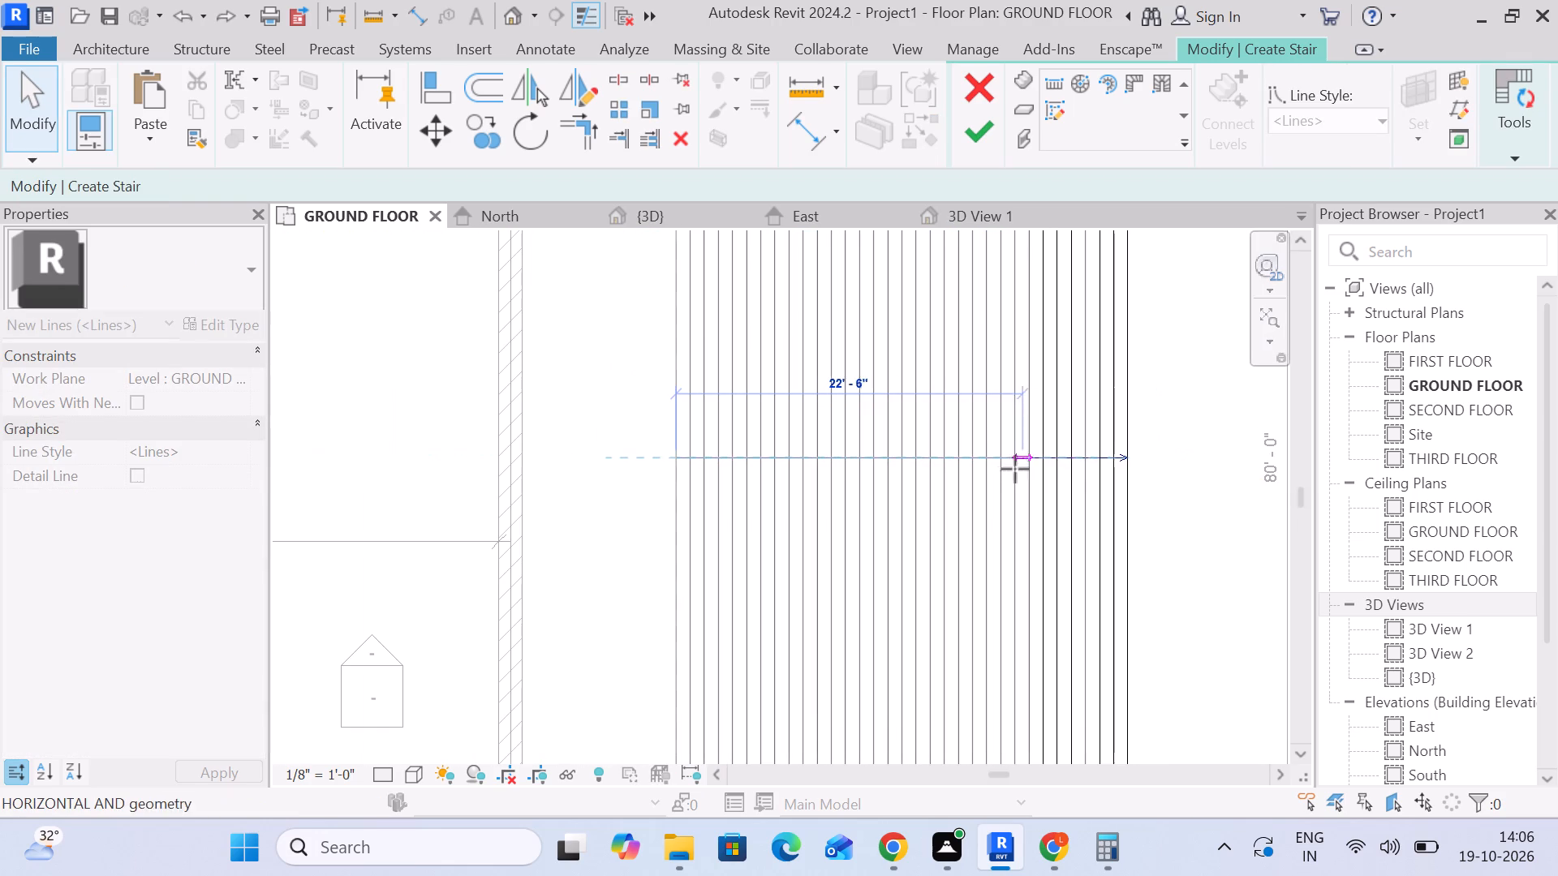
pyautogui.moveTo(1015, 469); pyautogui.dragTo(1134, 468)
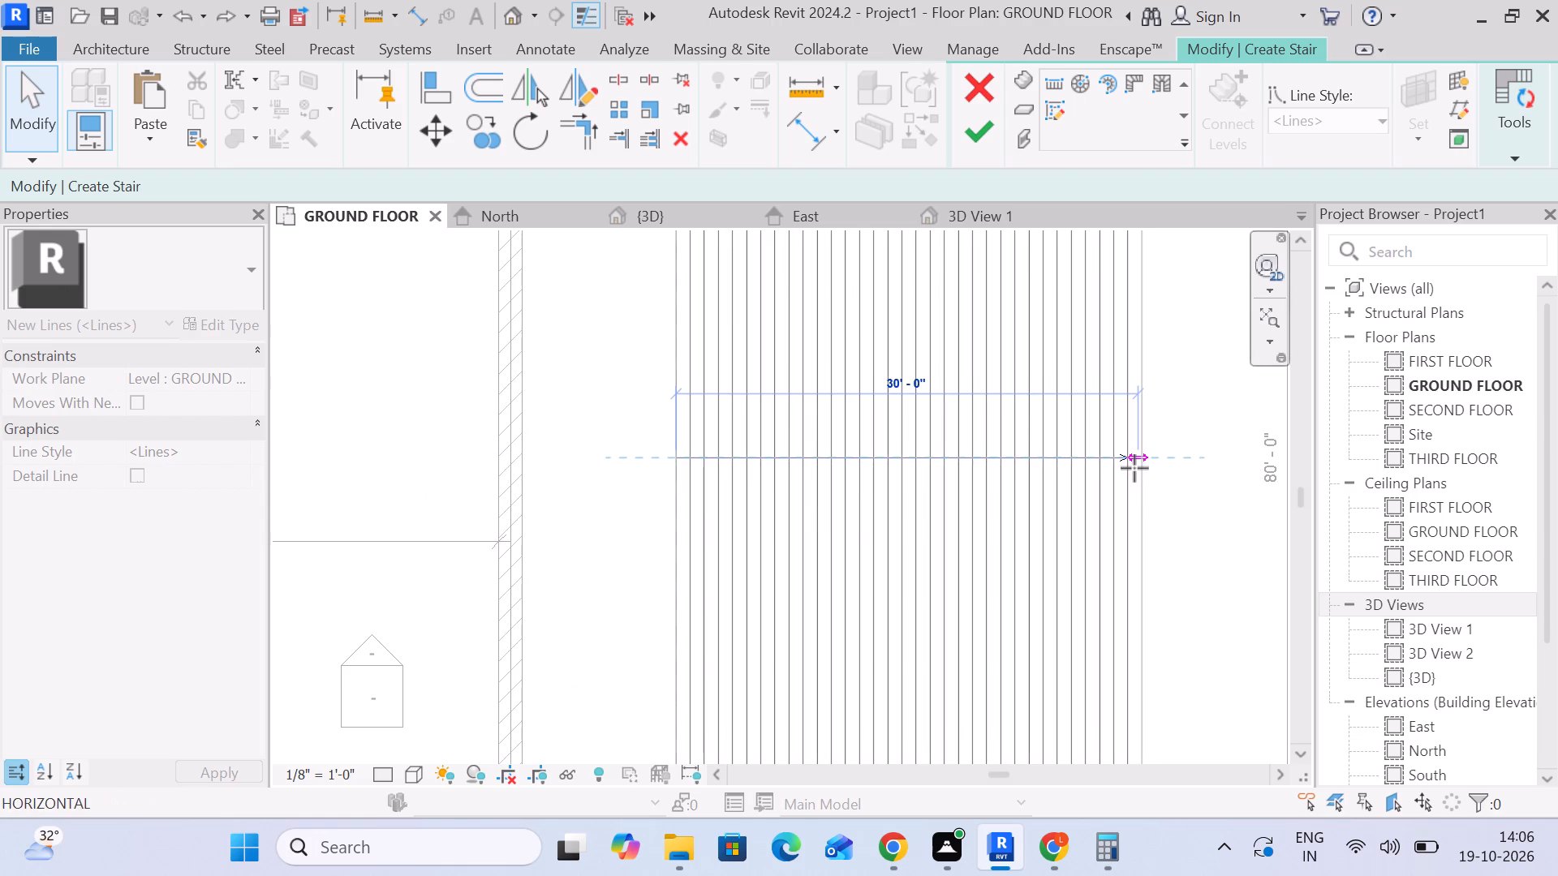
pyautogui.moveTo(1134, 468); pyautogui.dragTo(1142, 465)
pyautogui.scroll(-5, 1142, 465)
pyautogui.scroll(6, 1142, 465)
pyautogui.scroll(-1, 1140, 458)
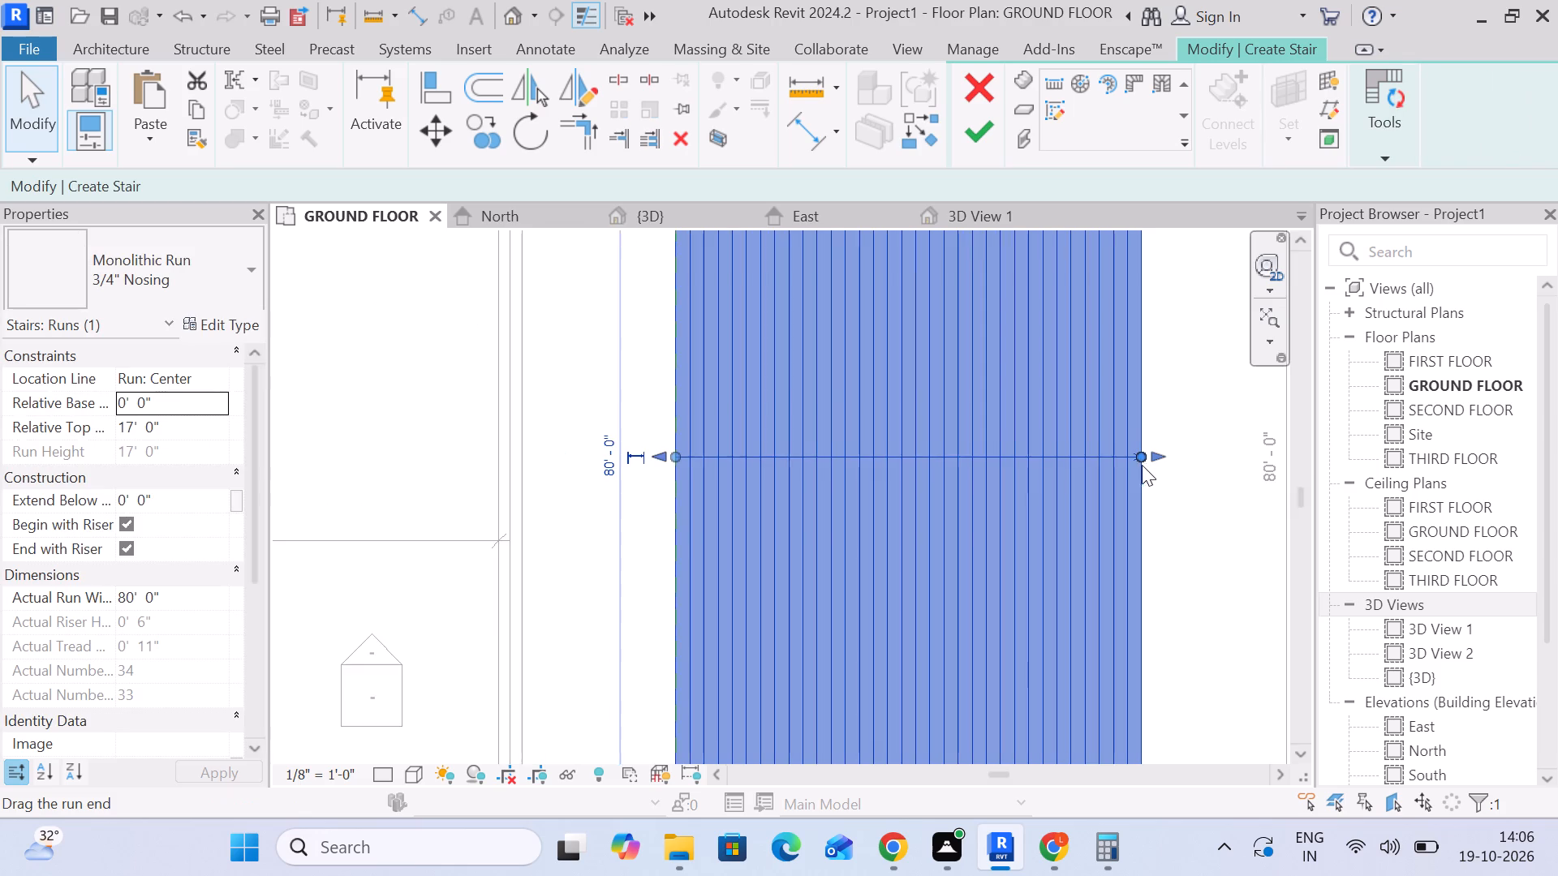
# Examine the riser count label and run length at the north edge of the extended stair run.
pyautogui.scroll(-1, 1142, 465)
pyautogui.moveTo(1152, 452); pyautogui.dragTo(1061, 685, button='middle')
pyautogui.scroll(-5, 1090, 596)
pyautogui.scroll(11, 1084, 347)
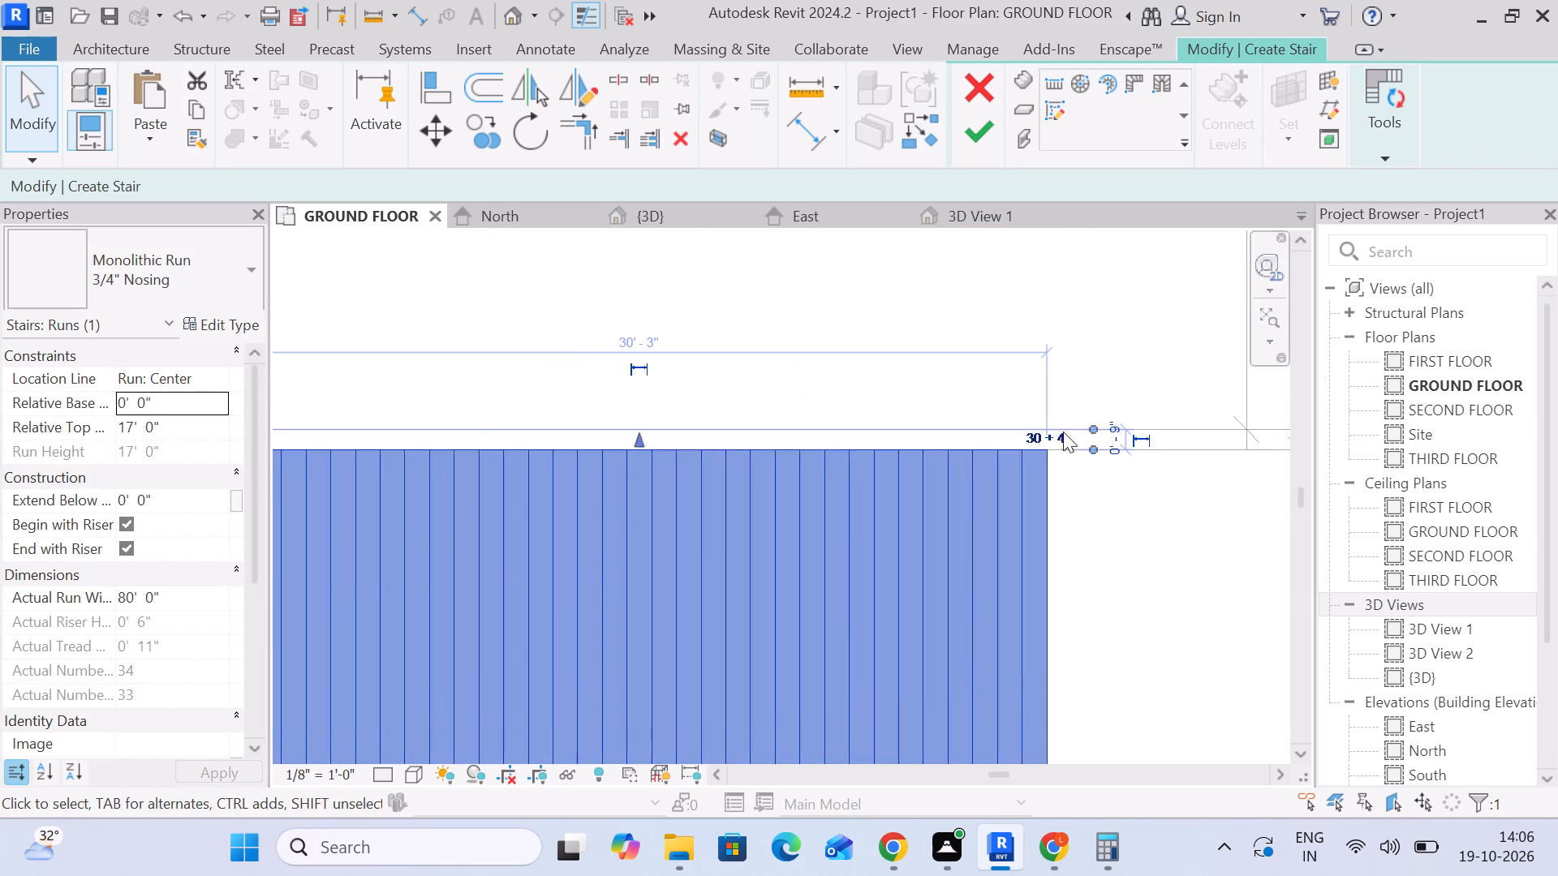
pyautogui.scroll(4, 1063, 432)
pyautogui.scroll(-5, 1062, 446)
pyautogui.moveTo(1082, 504); pyautogui.dragTo(1089, 443, button='middle')
pyautogui.scroll(-5, 1075, 469)
pyautogui.moveTo(1073, 495); pyautogui.dragTo(1079, 460, button='middle')
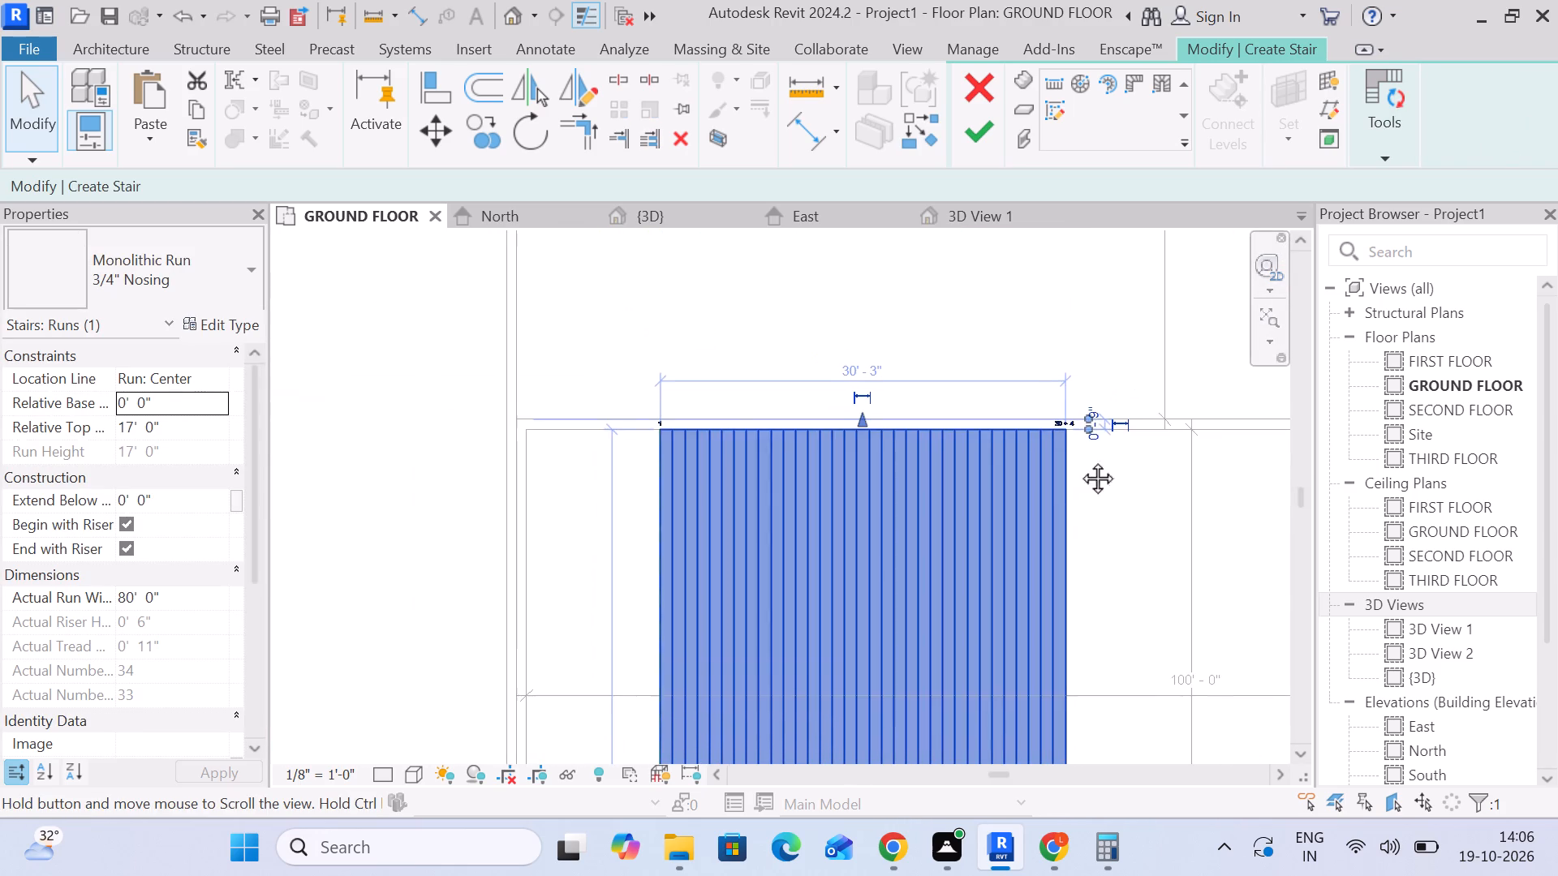
pyautogui.moveTo(1079, 460); pyautogui.dragTo(1092, 333, button='middle')
pyautogui.moveTo(1092, 341); pyautogui.dragTo(1067, 283, button='middle')
pyautogui.scroll(1, 1080, 488)
pyautogui.moveTo(1069, 553); pyautogui.dragTo(1100, 320, button='middle')
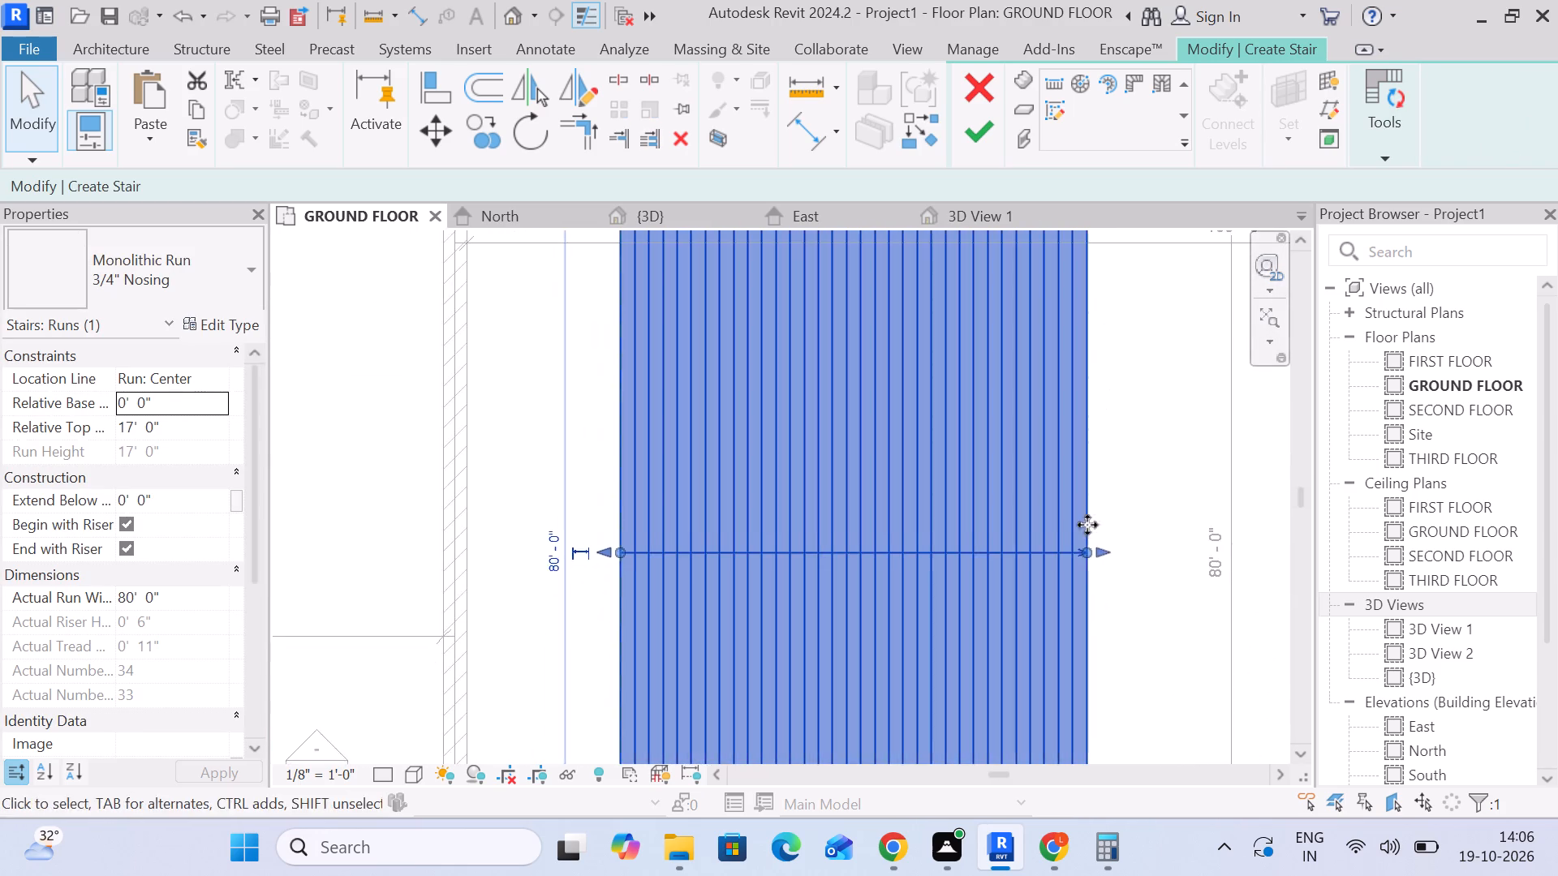
# Shorten the stair run from its east end to a length of about 27'-6".
pyautogui.scroll(6, 1087, 525)
pyautogui.moveTo(1084, 566); pyautogui.dragTo(1056, 566)
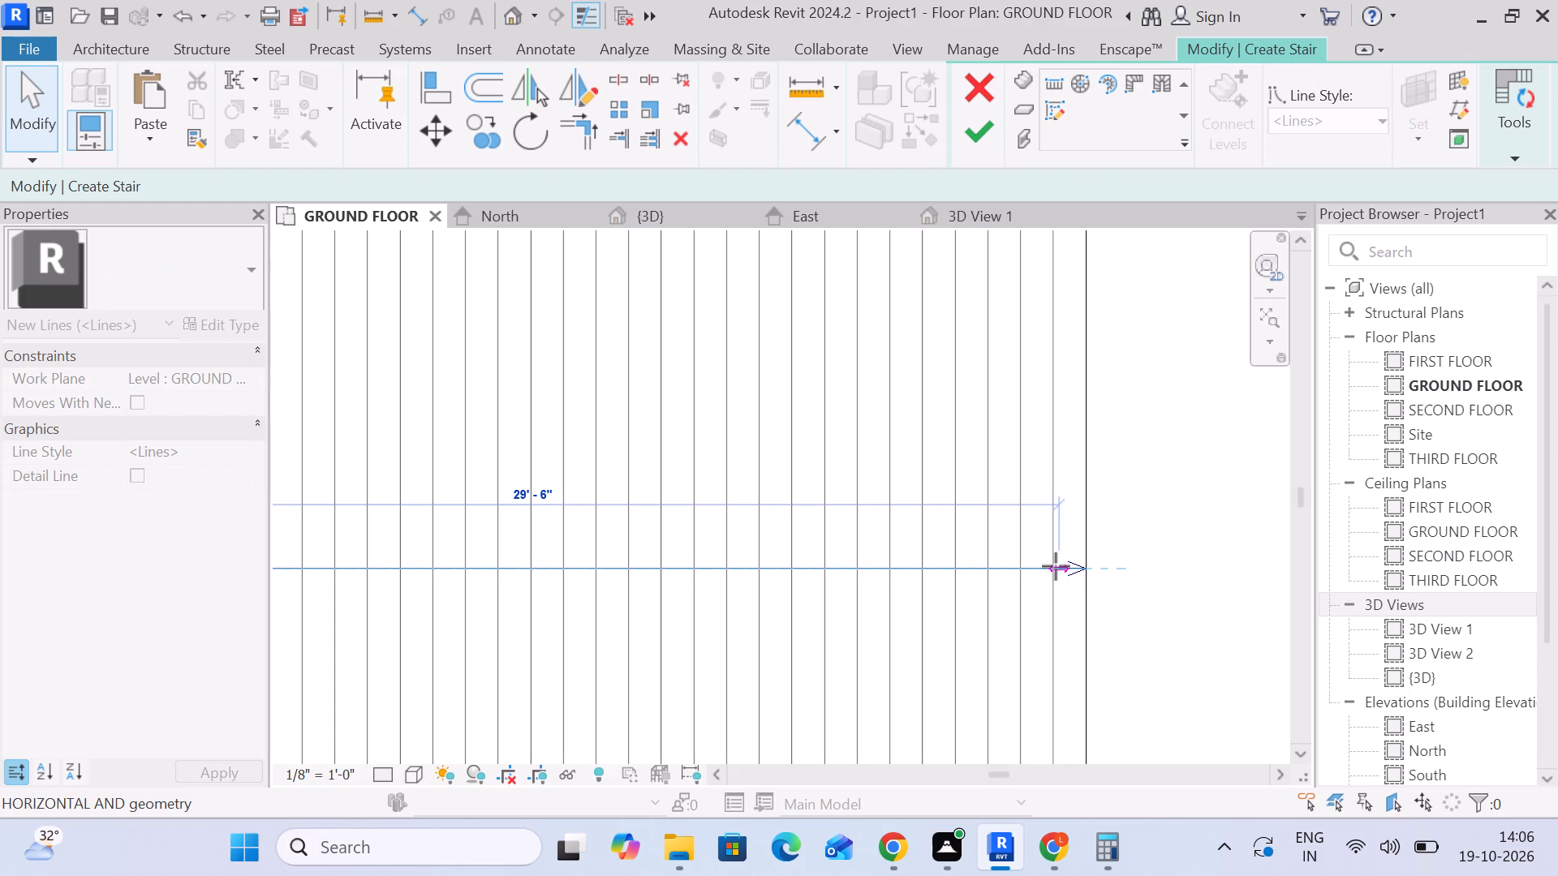
pyautogui.moveTo(1056, 566); pyautogui.dragTo(988, 565)
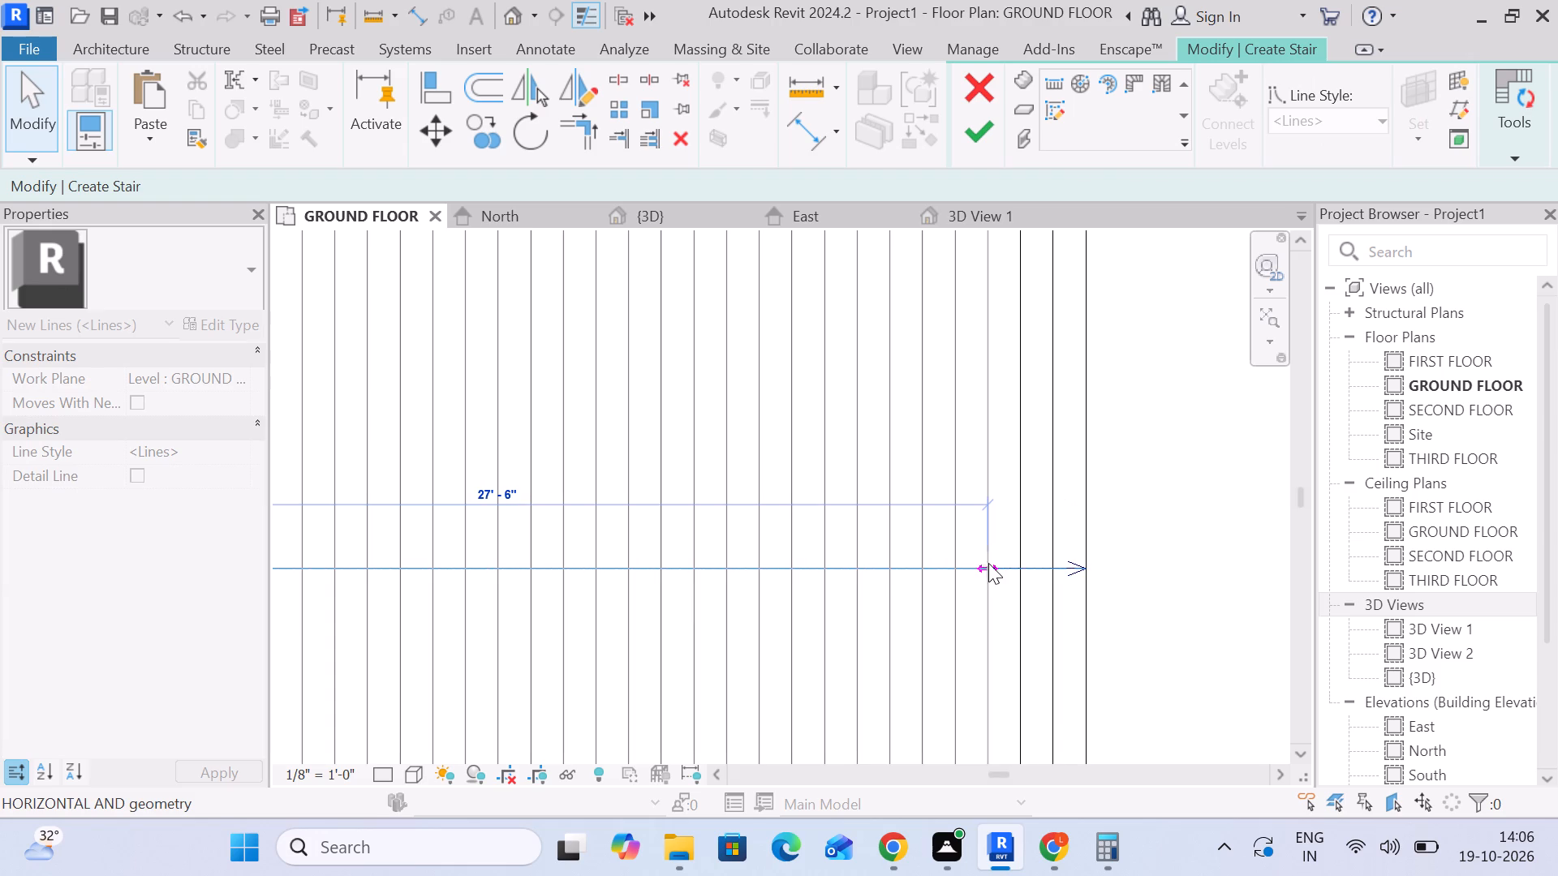
pyautogui.scroll(-11, 988, 563)
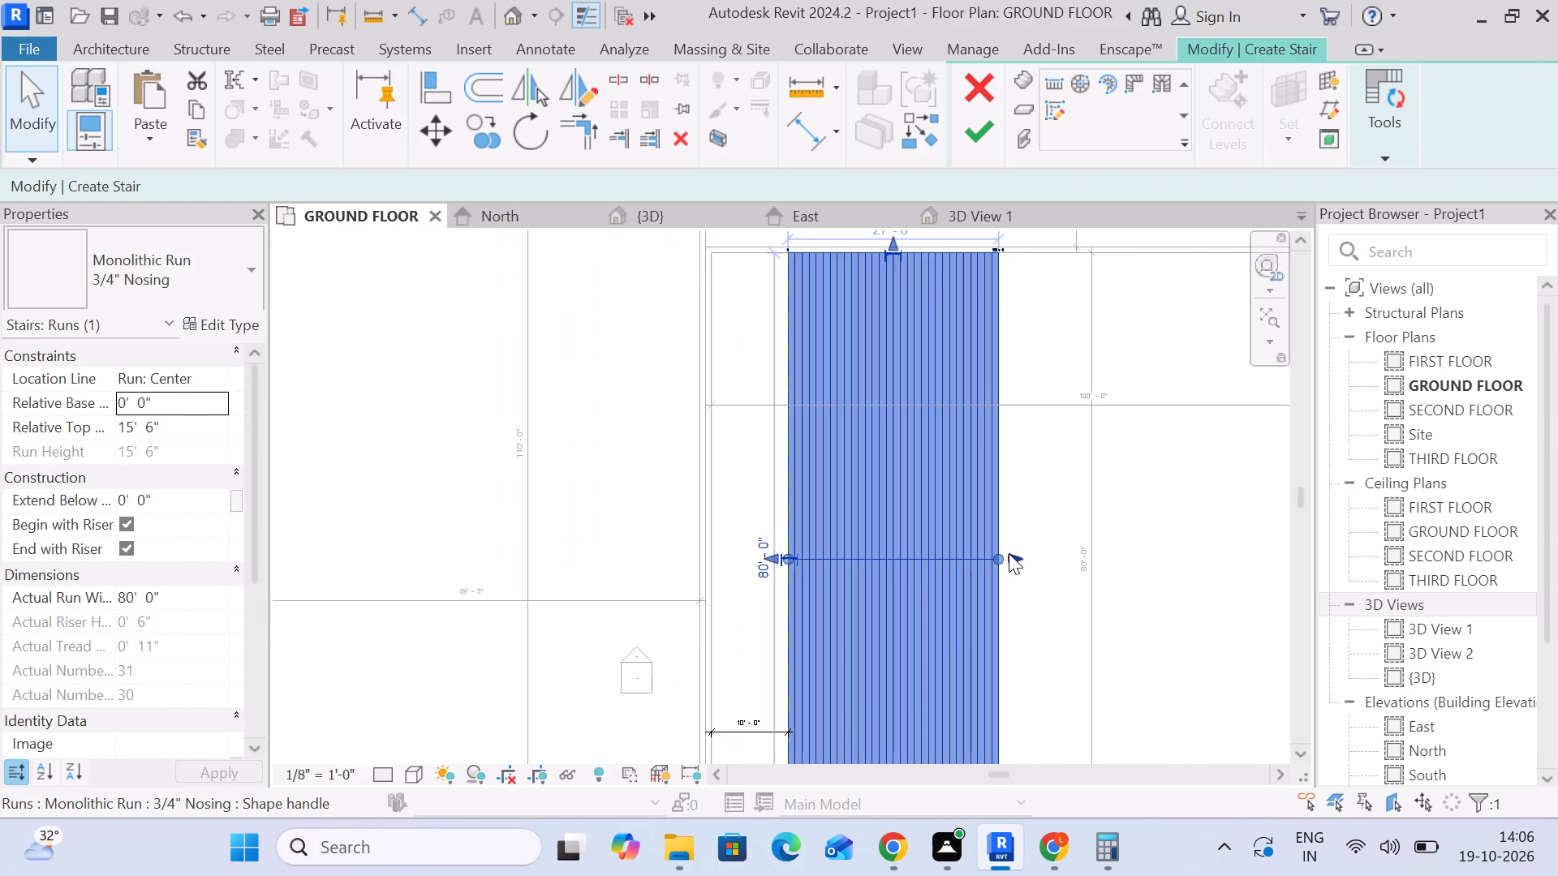
# Shorten the stair run from its east end by one more tread, to 30 risers and about 26'-7" long.
pyautogui.scroll(-2, 1009, 553)
pyautogui.scroll(16, 1001, 346)
pyautogui.scroll(-3, 971, 376)
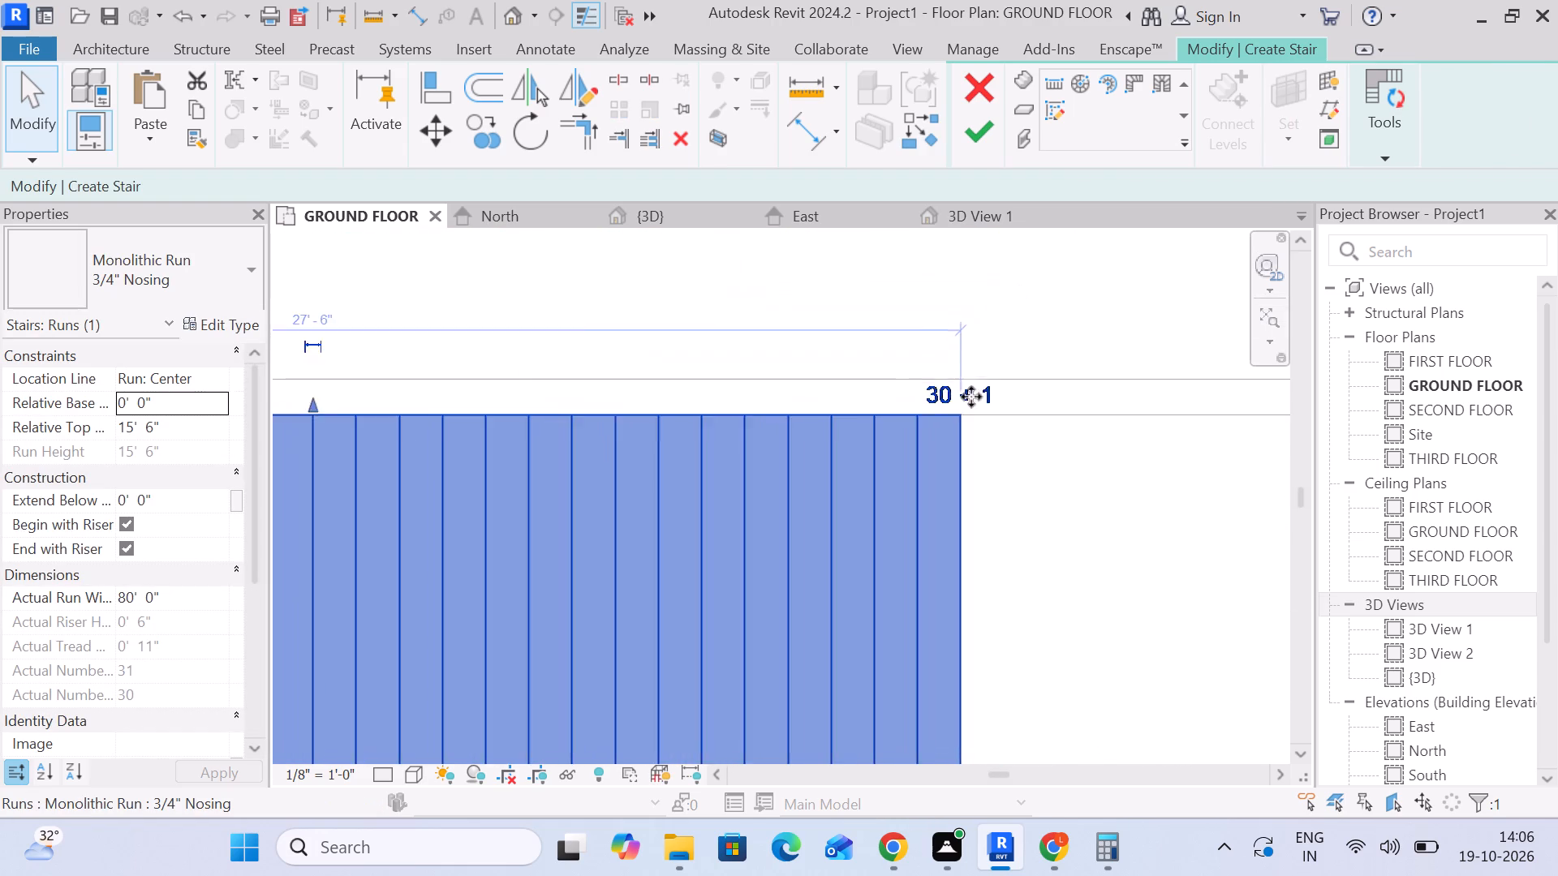
pyautogui.scroll(-11, 971, 397)
pyautogui.moveTo(988, 516); pyautogui.dragTo(988, 283, button='middle')
pyautogui.scroll(14, 1018, 513)
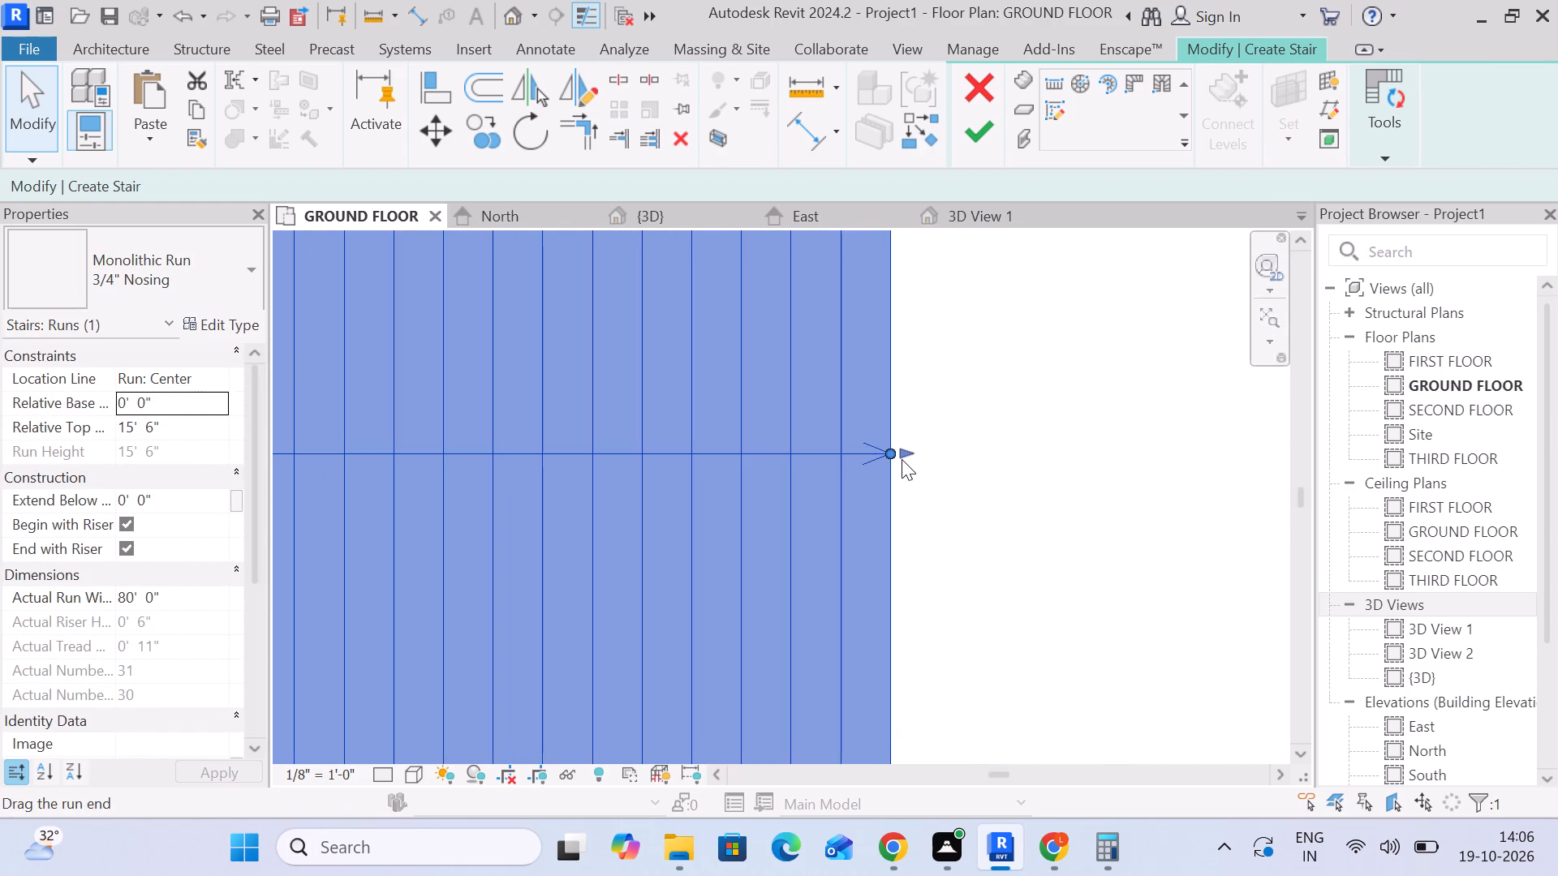
pyautogui.moveTo(887, 453); pyautogui.dragTo(843, 453)
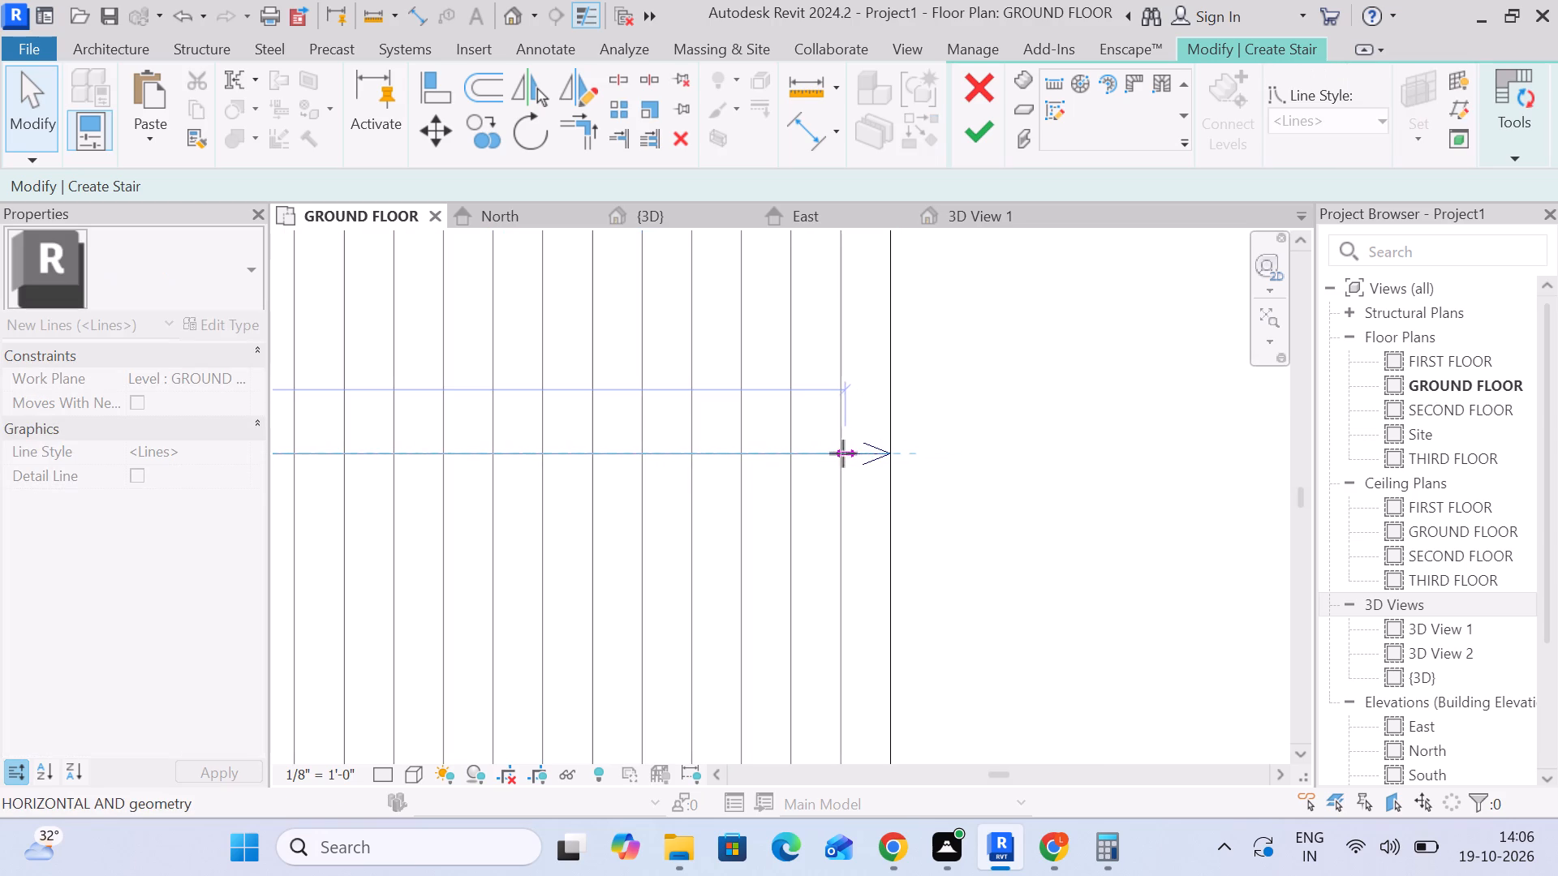
pyautogui.moveTo(843, 453); pyautogui.dragTo(839, 454)
pyautogui.scroll(-10, 925, 450)
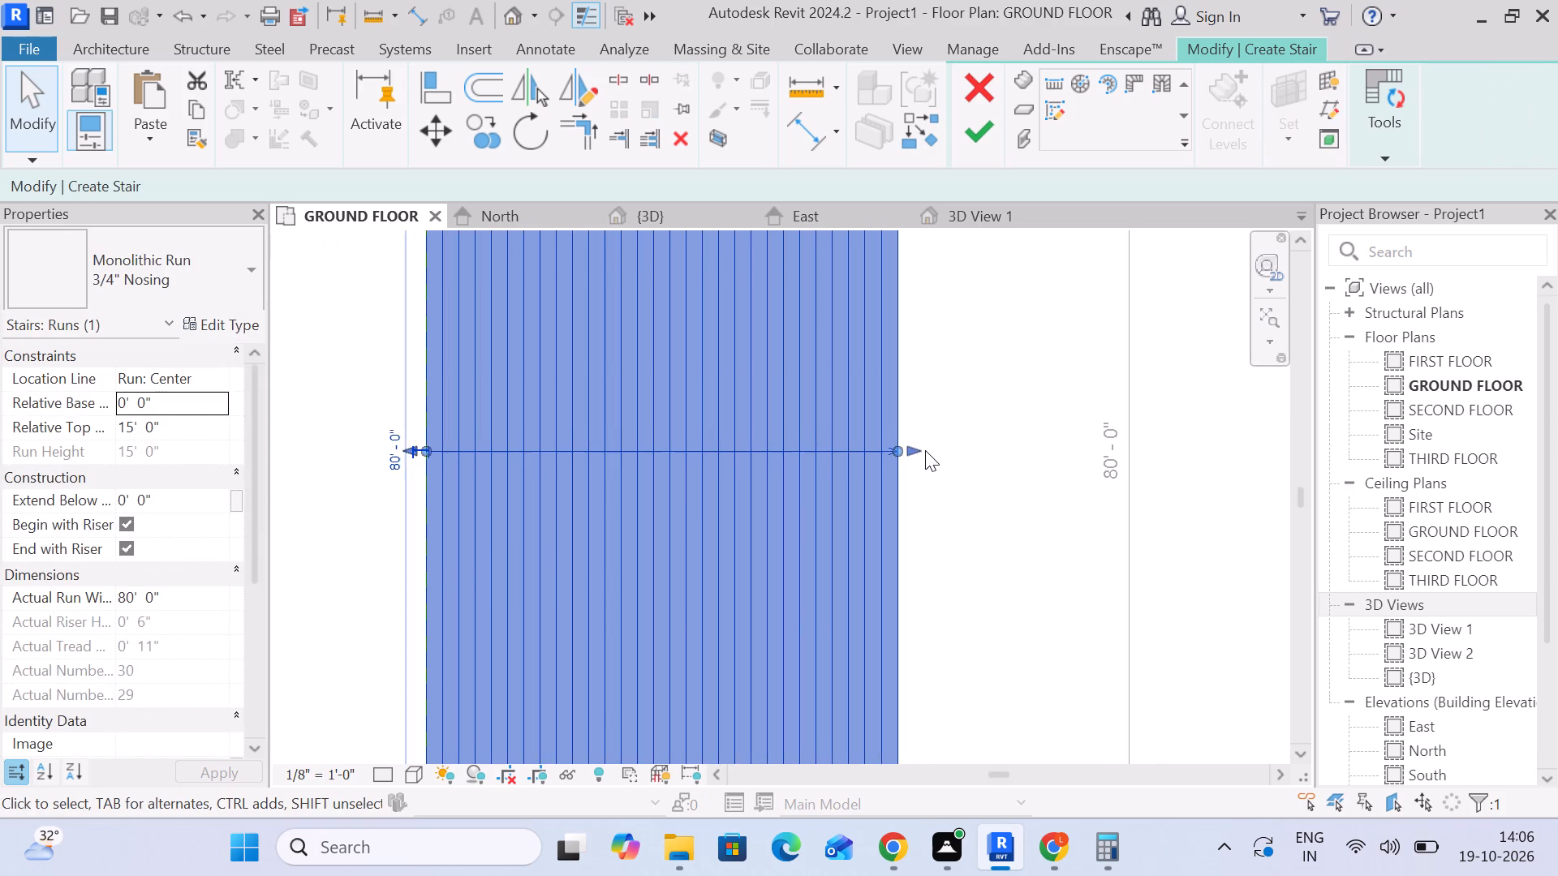
pyautogui.scroll(-4, 925, 450)
pyautogui.moveTo(935, 467); pyautogui.dragTo(921, 644, button='middle')
pyautogui.scroll(9, 946, 324)
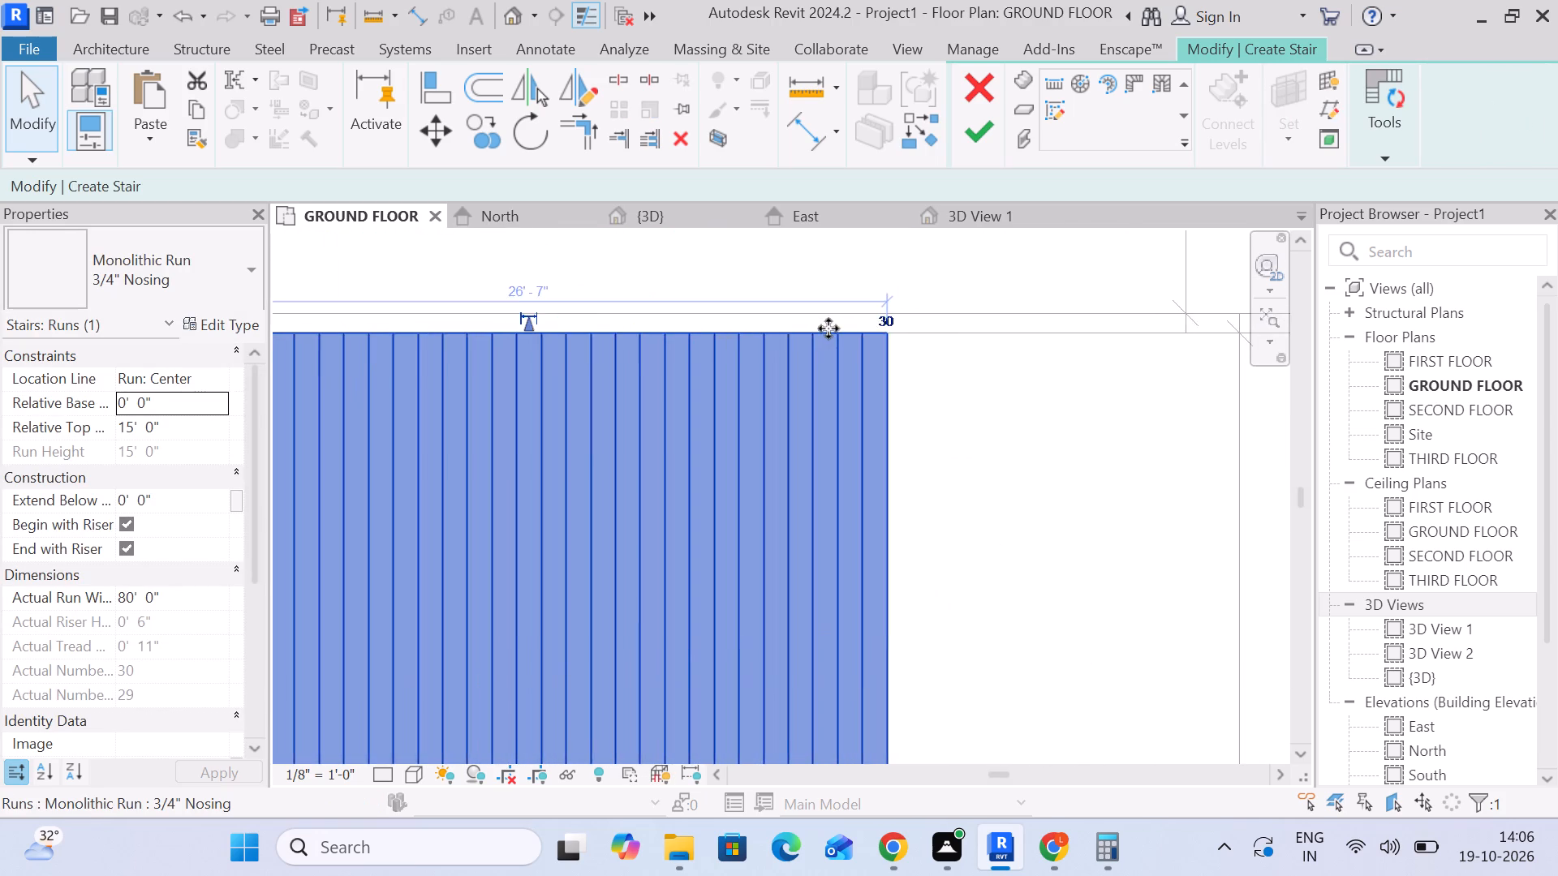
# Deselect the run and set the stair's actual tread depth to 3'.
pyautogui.scroll(-12, 833, 329)
pyautogui.moveTo(850, 354); pyautogui.dragTo(1001, 287, button='middle')
pyautogui.scroll(1, 966, 307)
pyautogui.scroll(-1, 1002, 286)
pyautogui.click(1148, 466)
pyautogui.scroll(-4, 1138, 486)
pyautogui.moveTo(1126, 488); pyautogui.dragTo(1098, 435, button='middle')
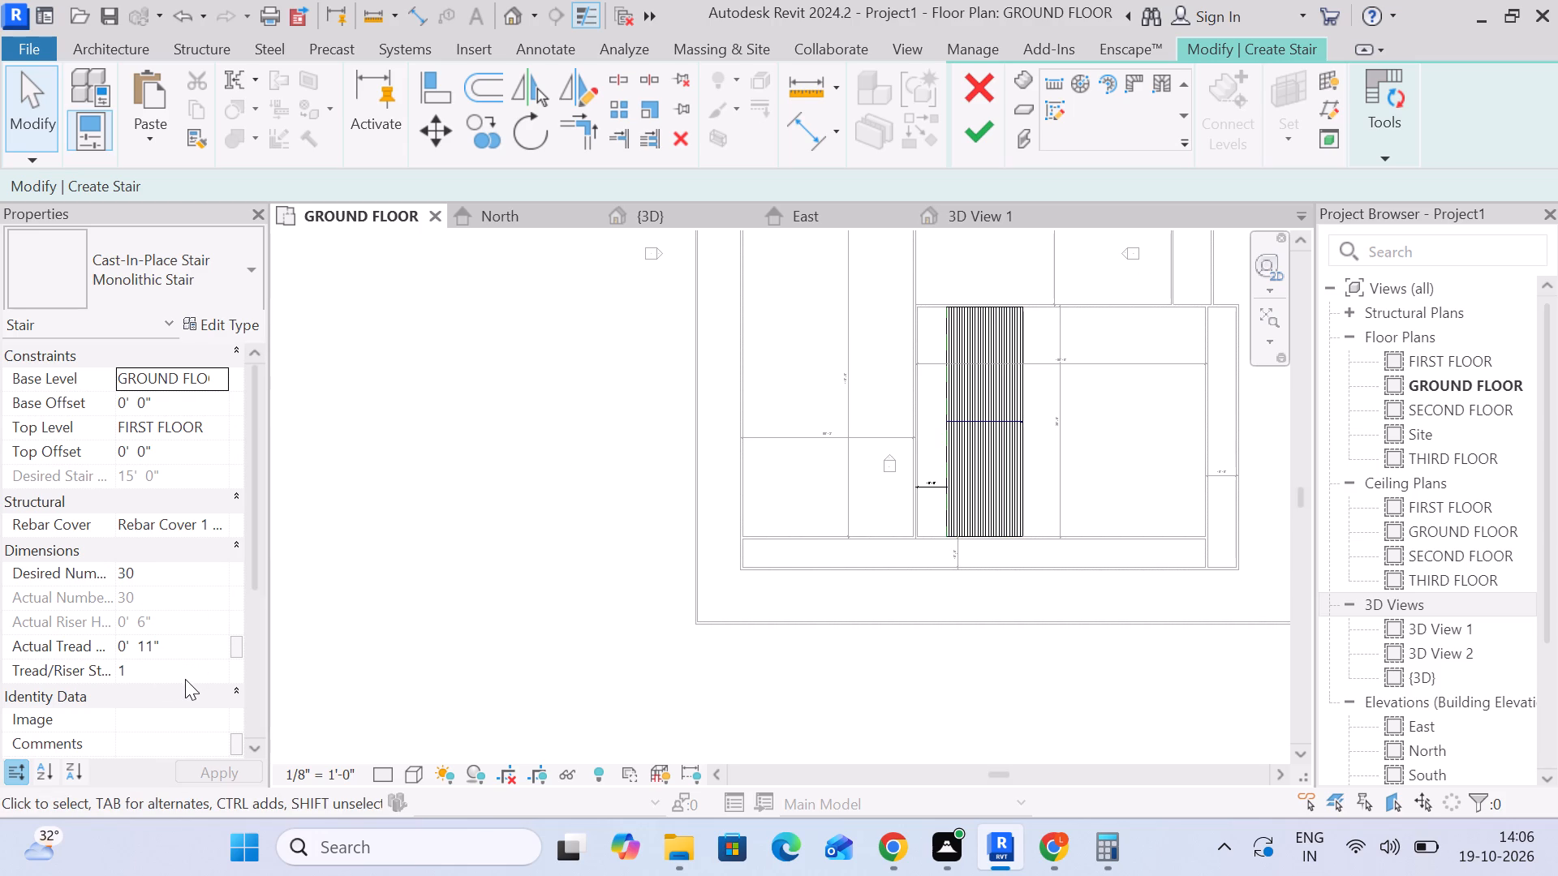
pyautogui.click(191, 646)
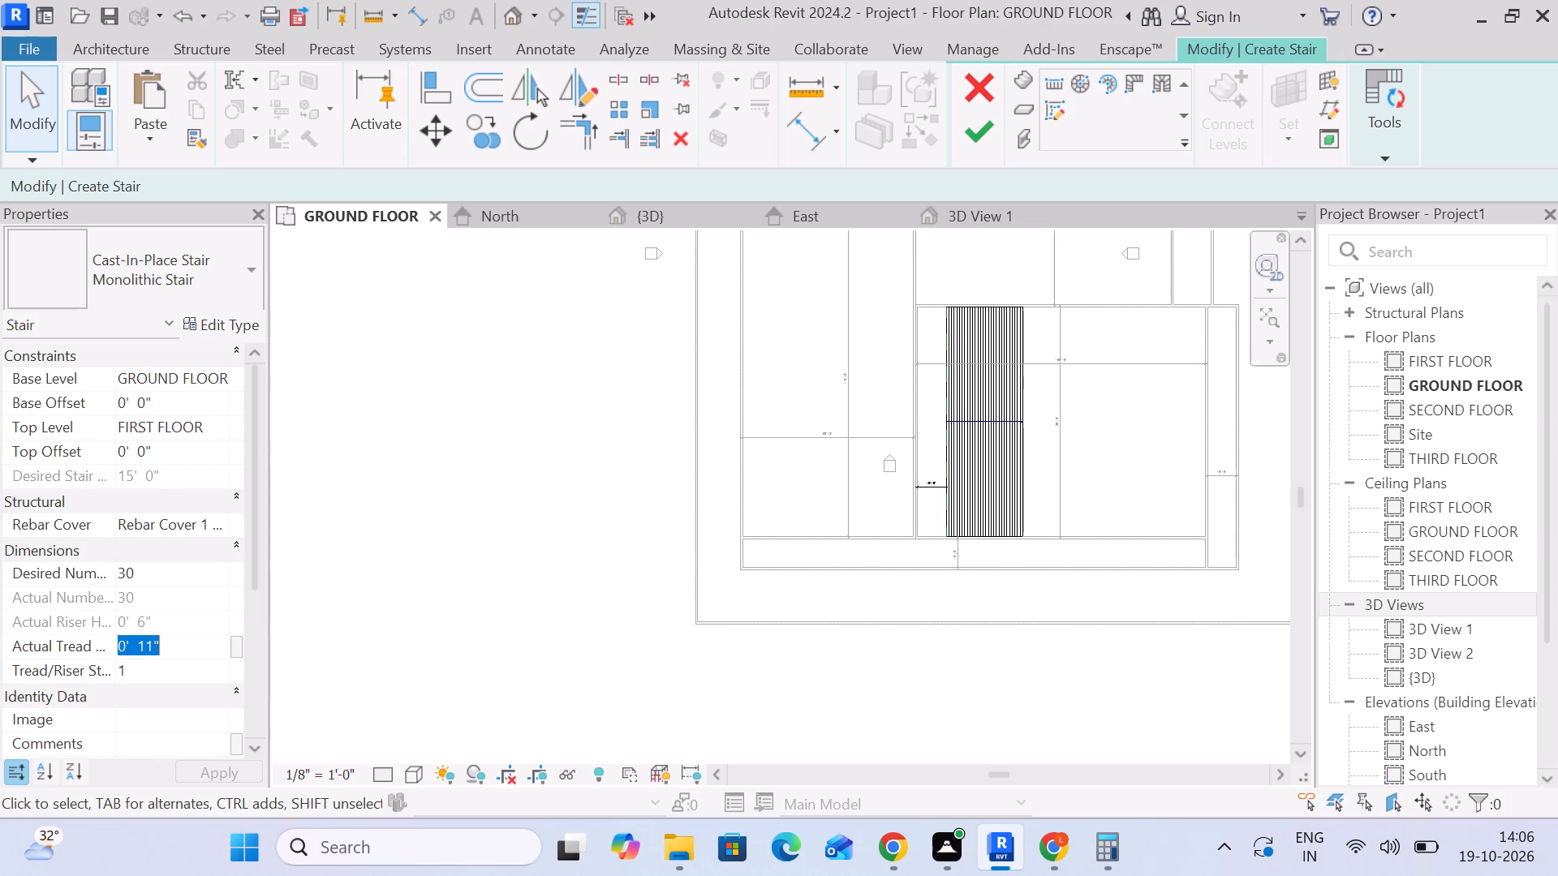
pyautogui.press('3')
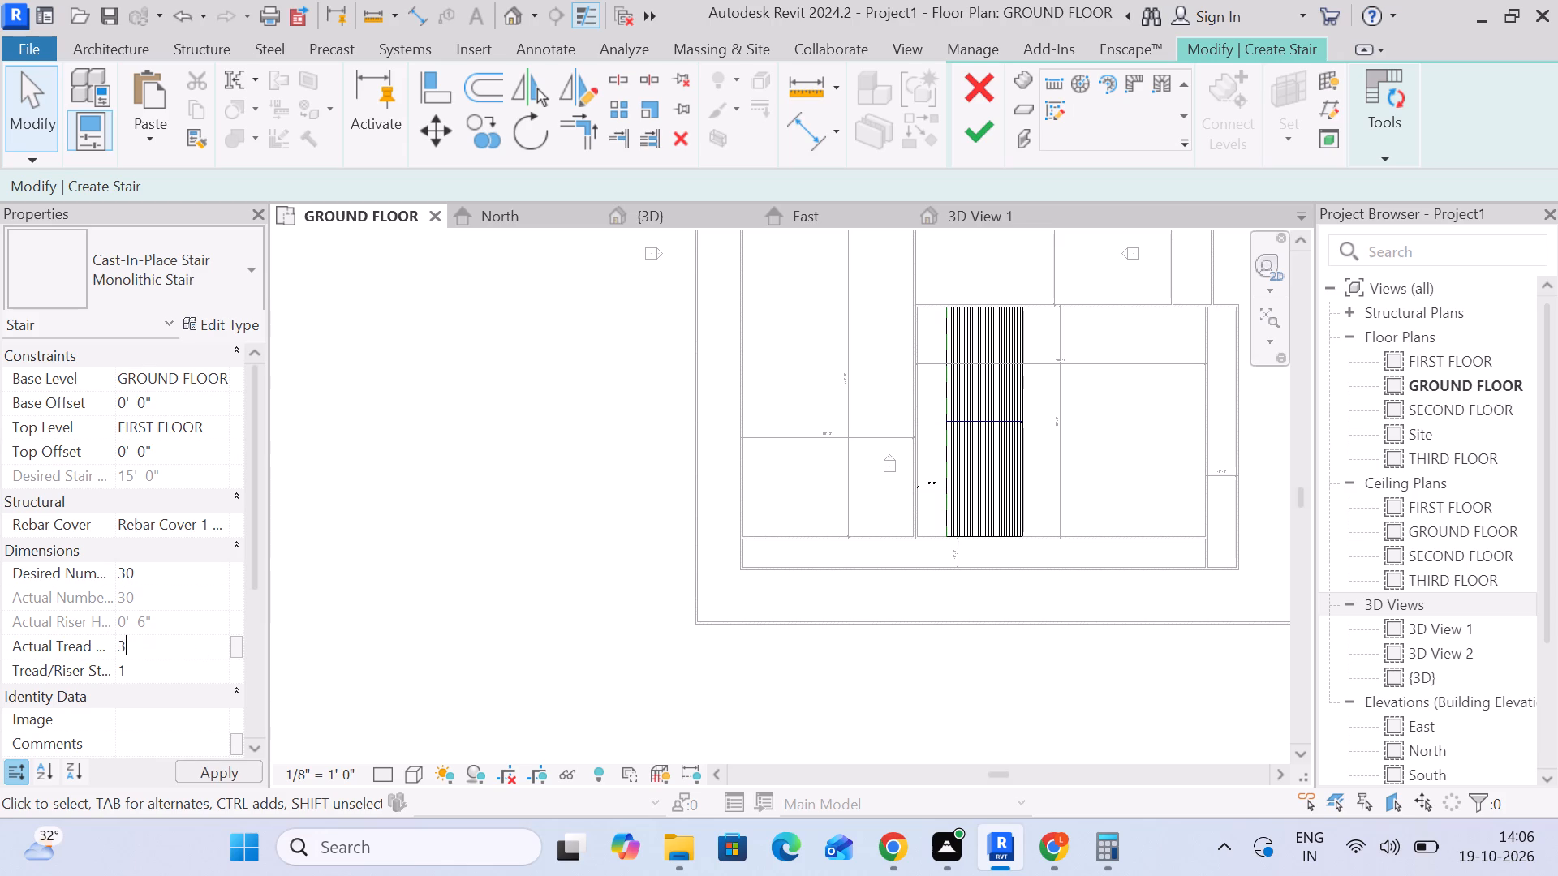
pyautogui.press("'")
pyautogui.press('Return')
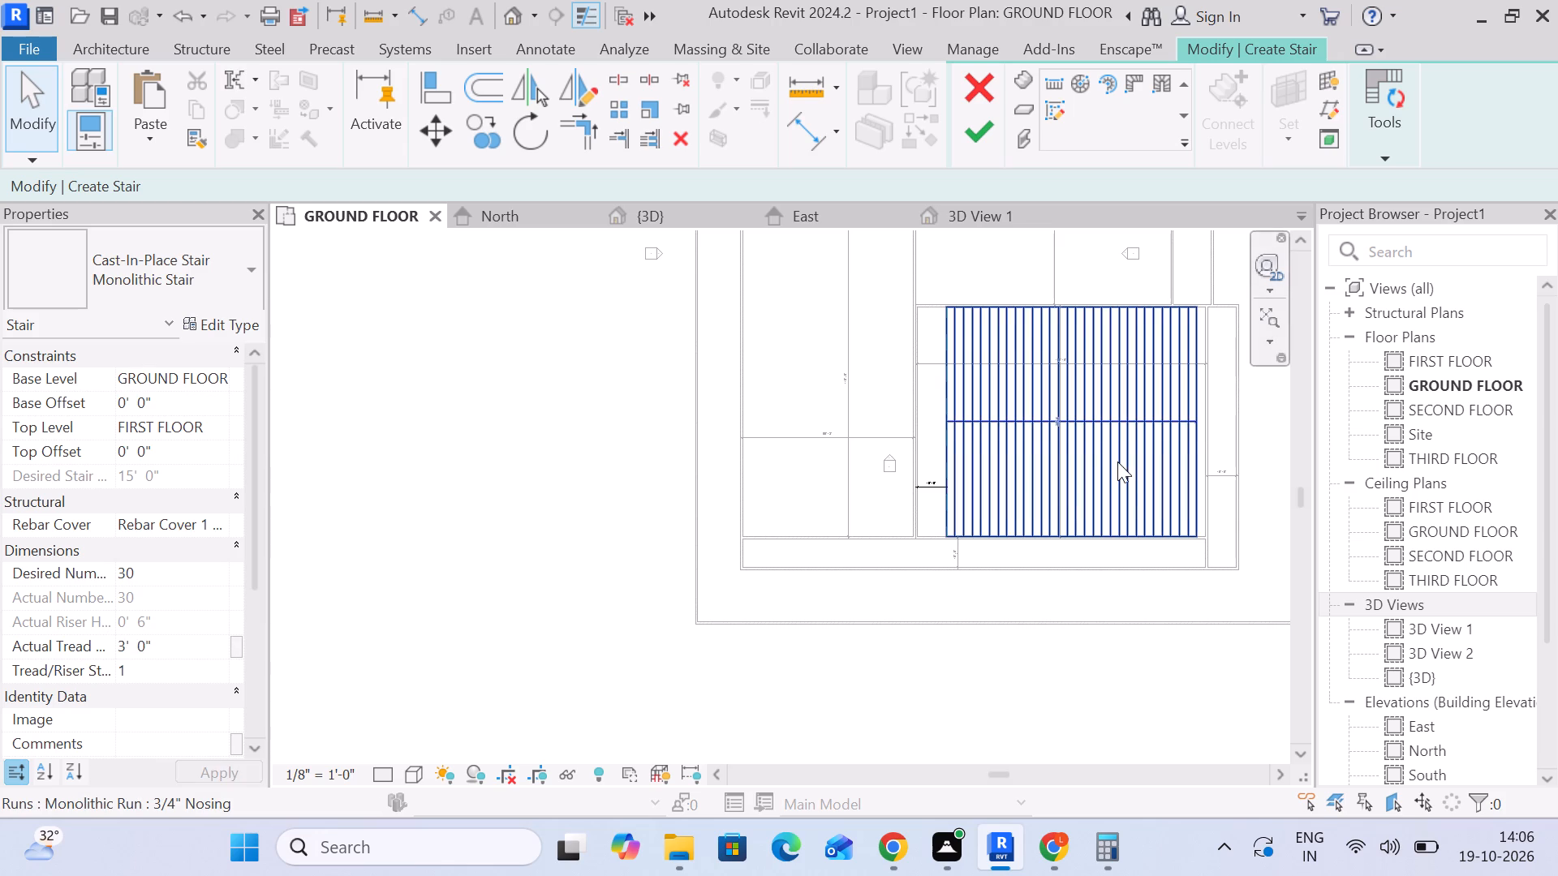
# Examine how the stair fits between the surrounding walls, first in plan and then in the {3D} view.
pyautogui.scroll(-2, 1117, 462)
pyautogui.moveTo(1113, 464); pyautogui.dragTo(970, 526, button='middle')
pyautogui.scroll(9, 969, 523)
pyautogui.moveTo(1100, 509); pyautogui.dragTo(1052, 511, button='middle')
pyautogui.click(684, 221)
pyautogui.scroll(-9, 790, 410)
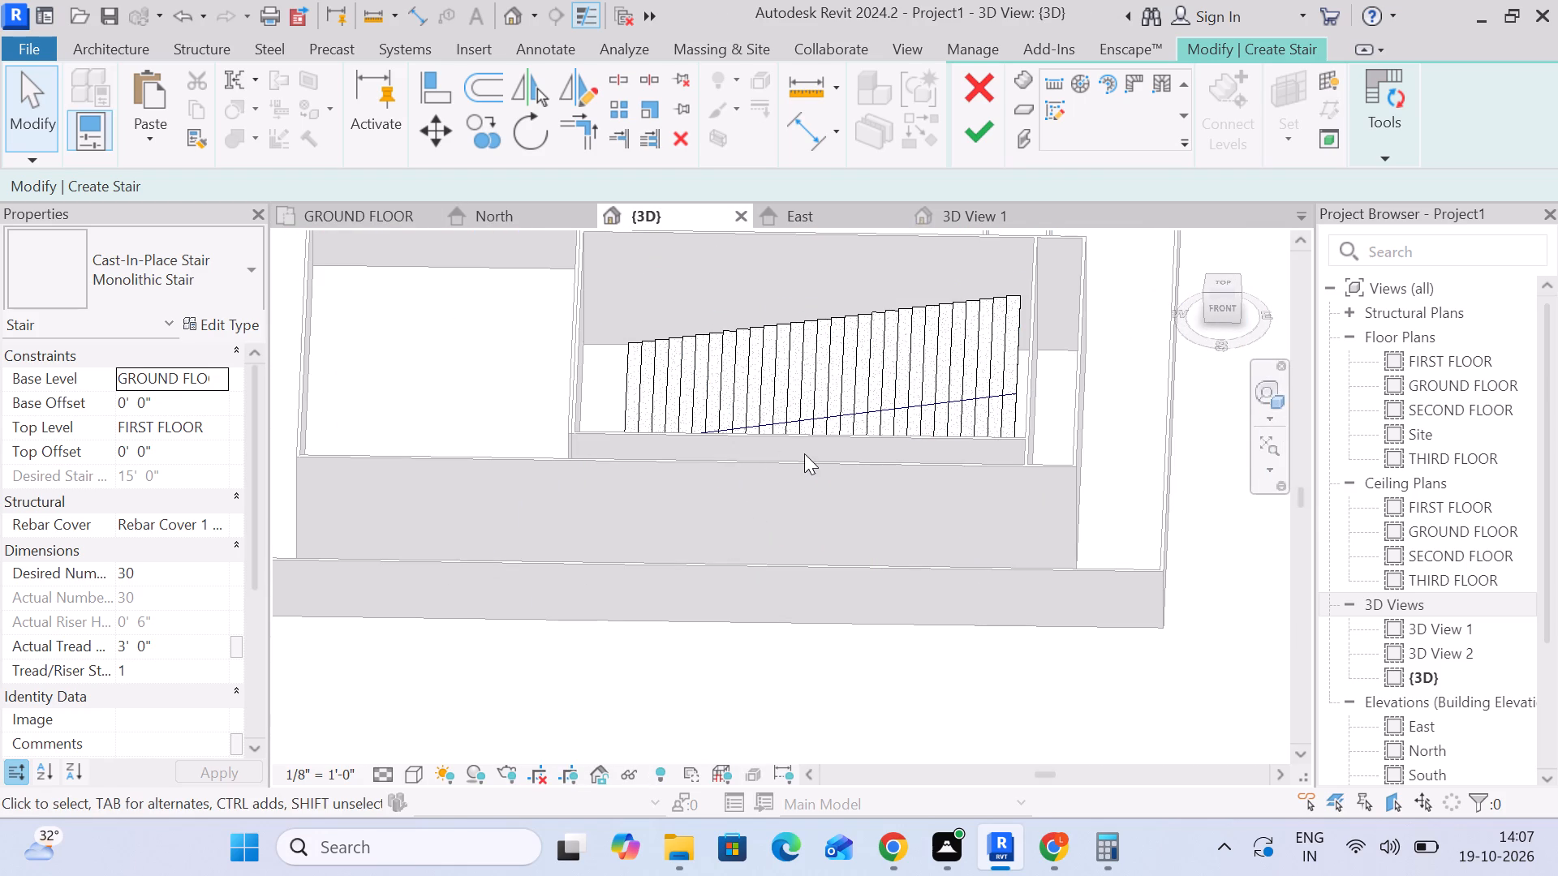
pyautogui.keyDown('shift'); pyautogui.moveTo(804, 453); pyautogui.dragTo(281, 497, button='middle'); pyautogui.keyUp('shift')
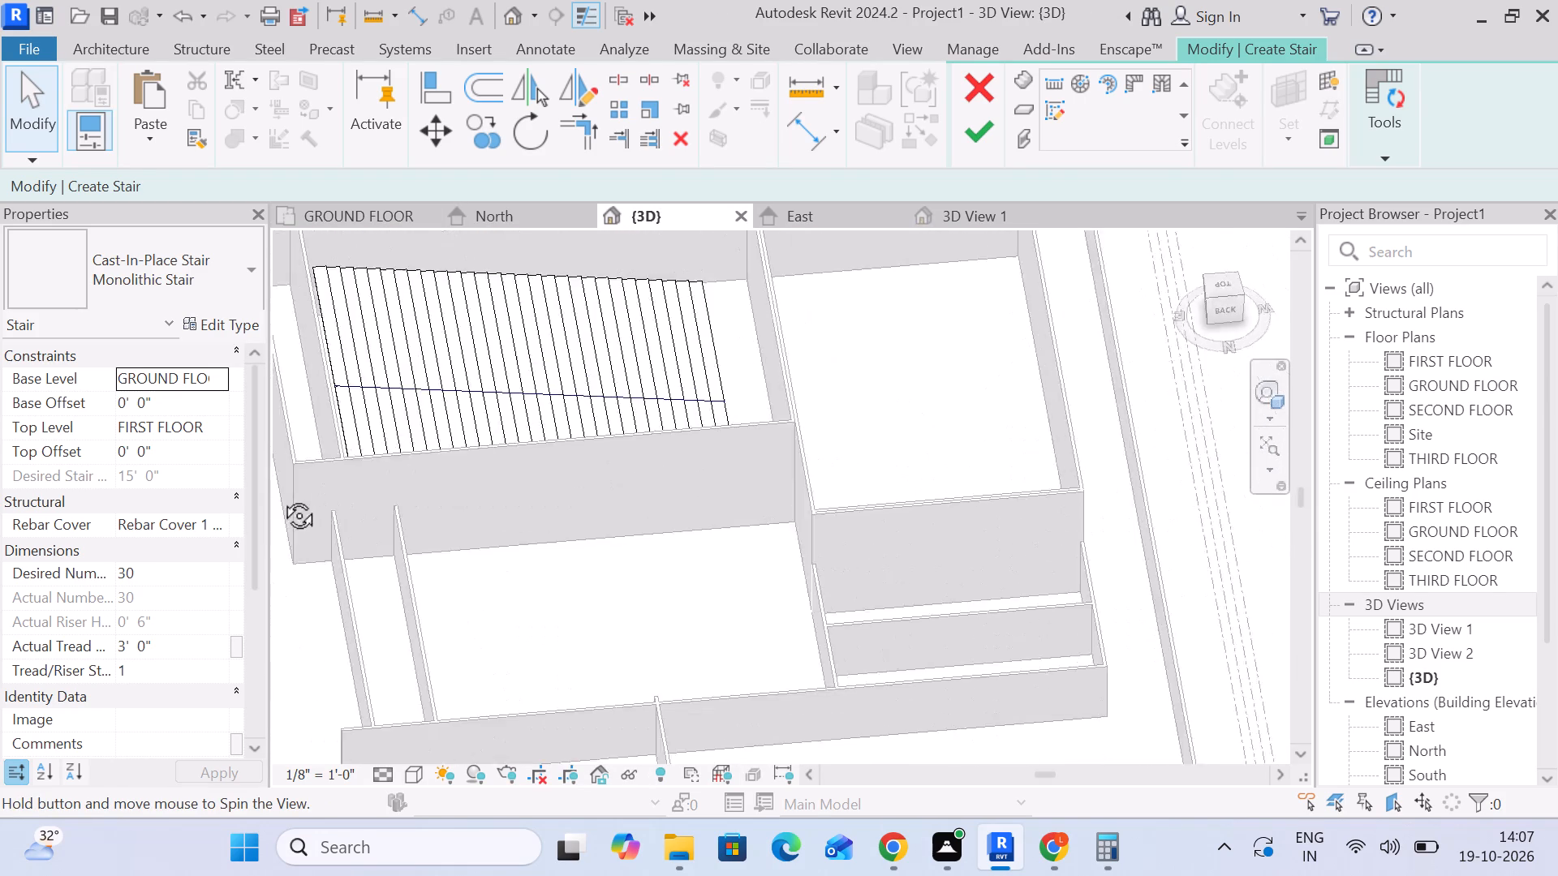
pyautogui.keyDown('shift'); pyautogui.moveTo(281, 497); pyautogui.dragTo(634, 405, button='middle'); pyautogui.keyUp('shift')
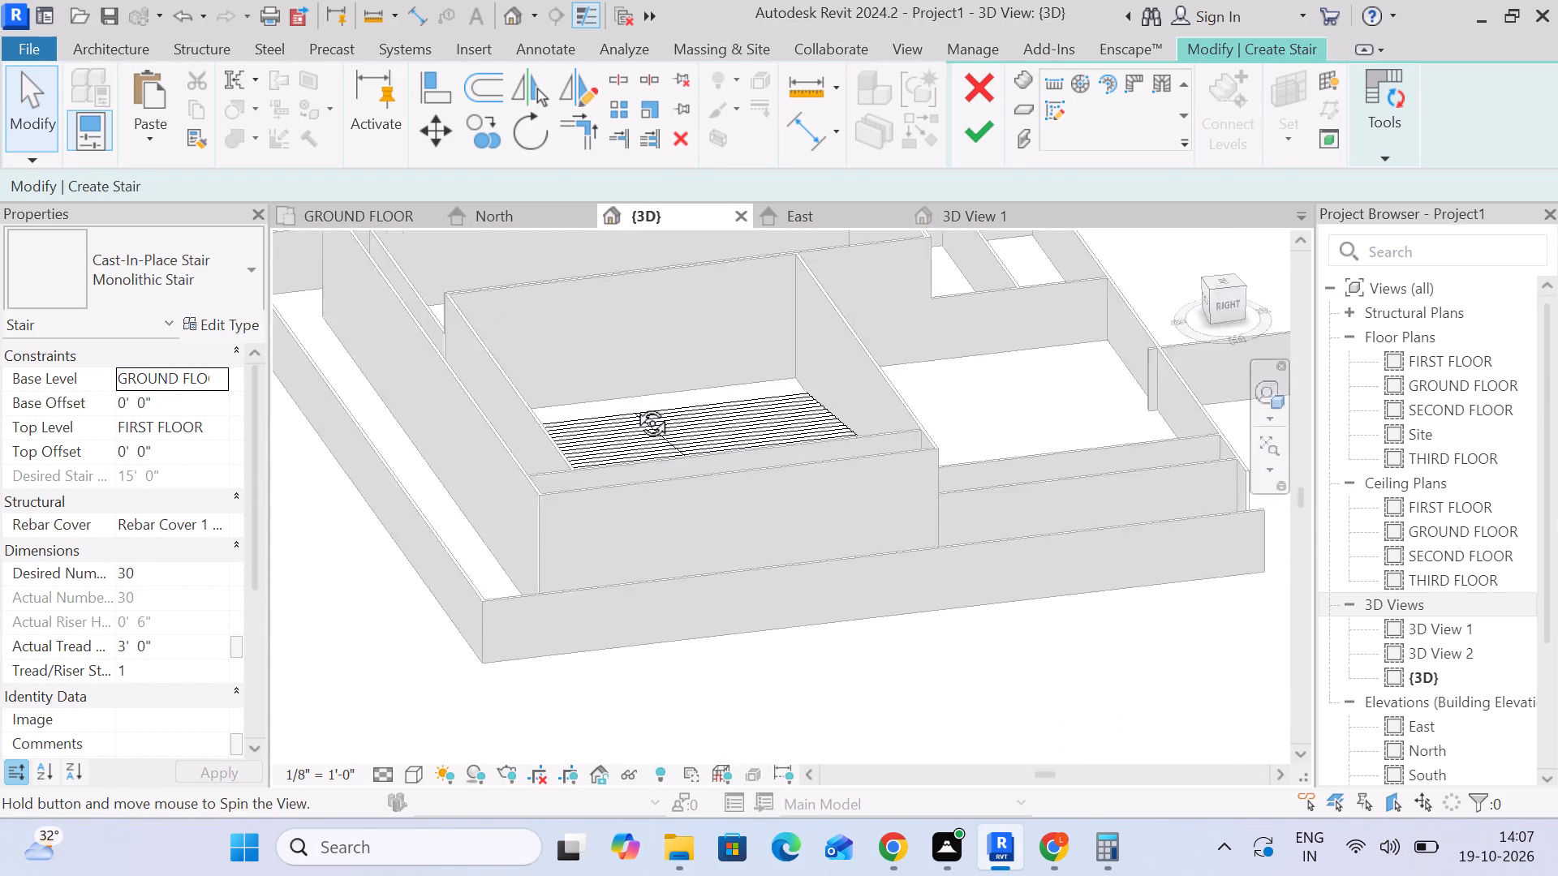
# Examine the monolithic stair in the {3D} view from several sides, checking its top end and edges against the surrounding walls.
pyautogui.keyDown('shift'); pyautogui.moveTo(634, 405); pyautogui.dragTo(925, 435, button='middle'); pyautogui.keyUp('shift')
pyautogui.scroll(5, 820, 244)
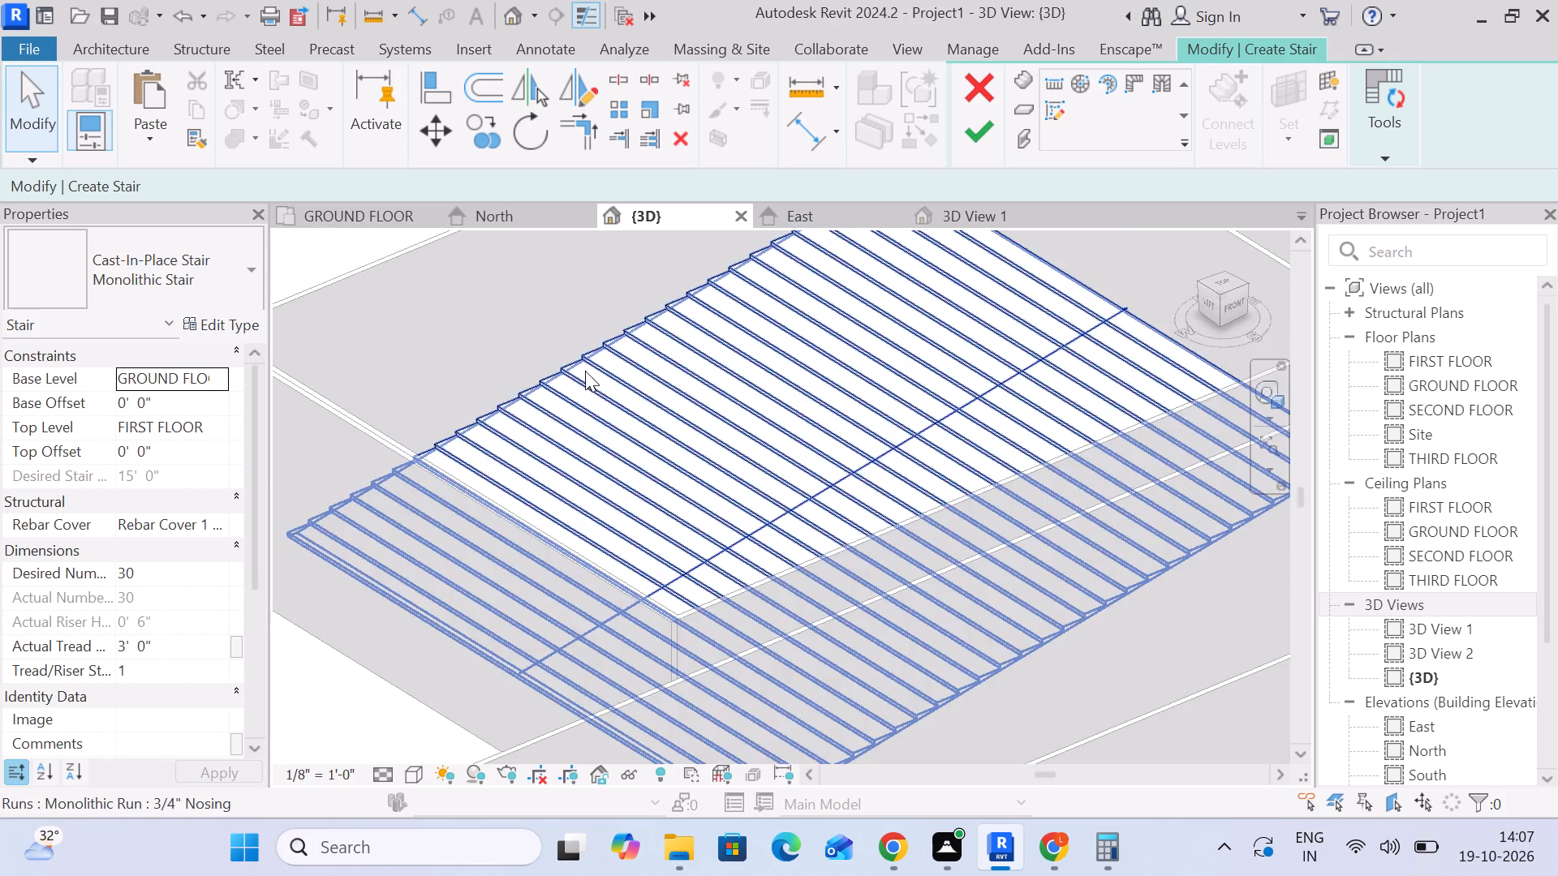
pyautogui.moveTo(600, 378); pyautogui.dragTo(813, 406, button='middle')
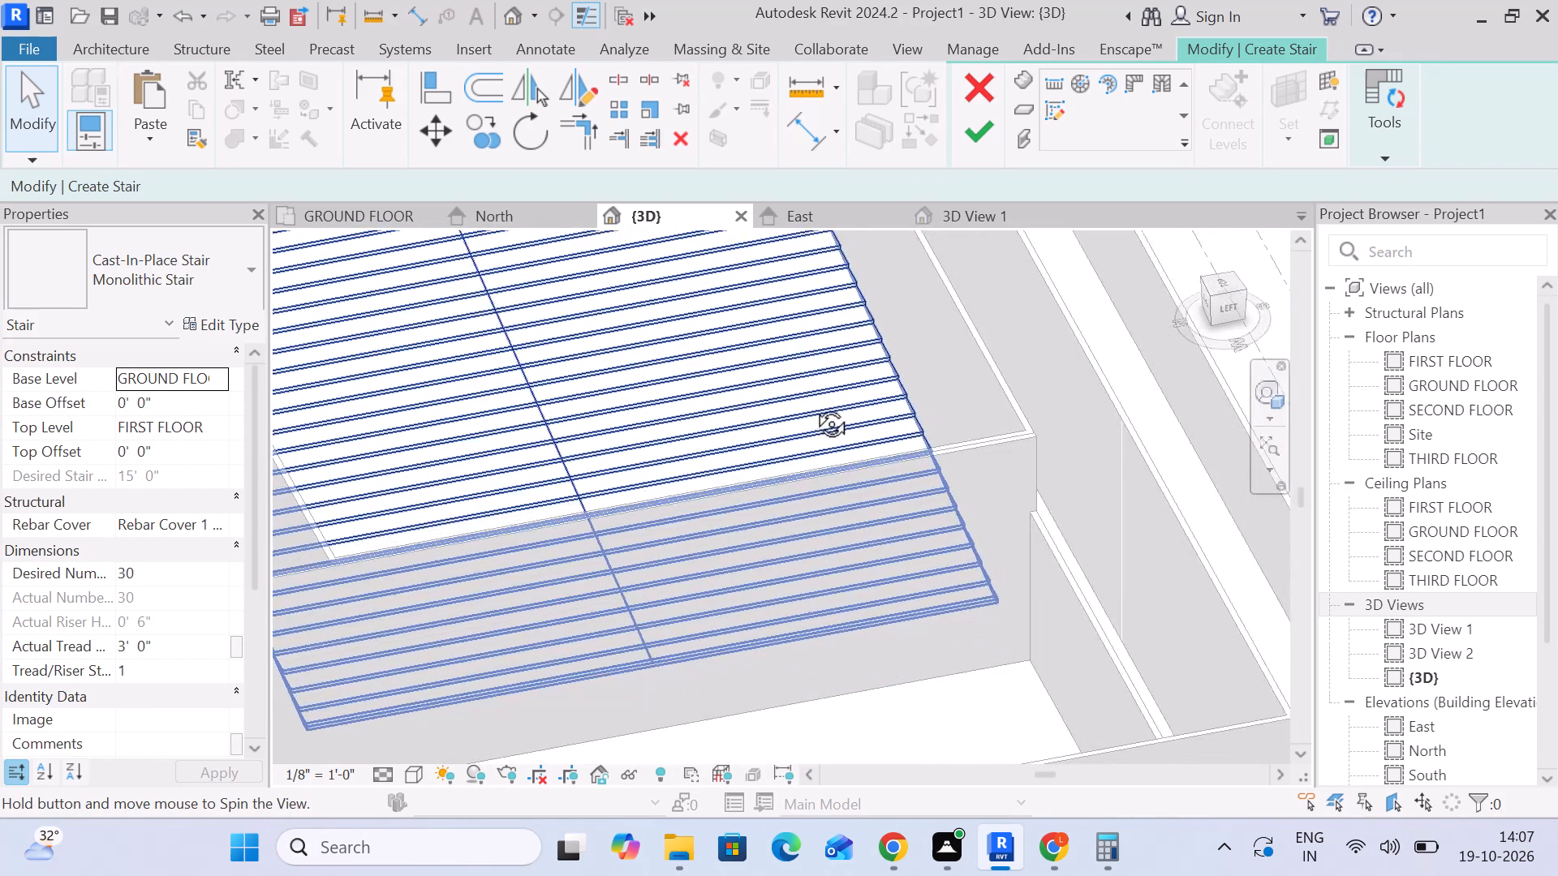
pyautogui.moveTo(813, 406); pyautogui.dragTo(591, 321, button='middle')
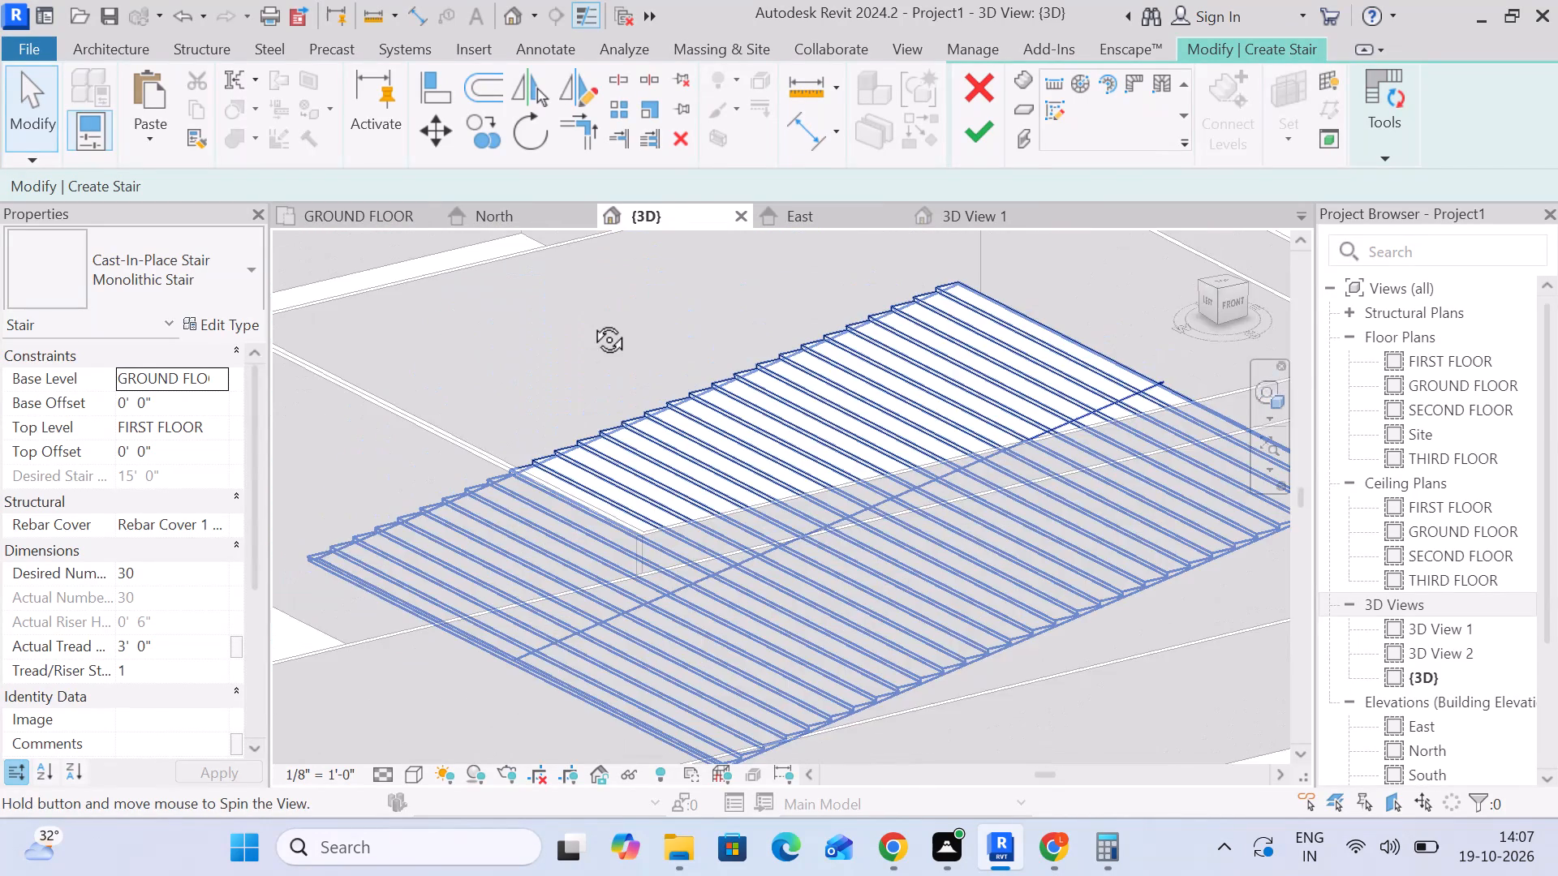
pyautogui.moveTo(591, 321); pyautogui.dragTo(456, 424, button='middle')
pyautogui.scroll(-3, 1165, 521)
pyautogui.moveTo(1165, 524); pyautogui.dragTo(767, 428, button='middle')
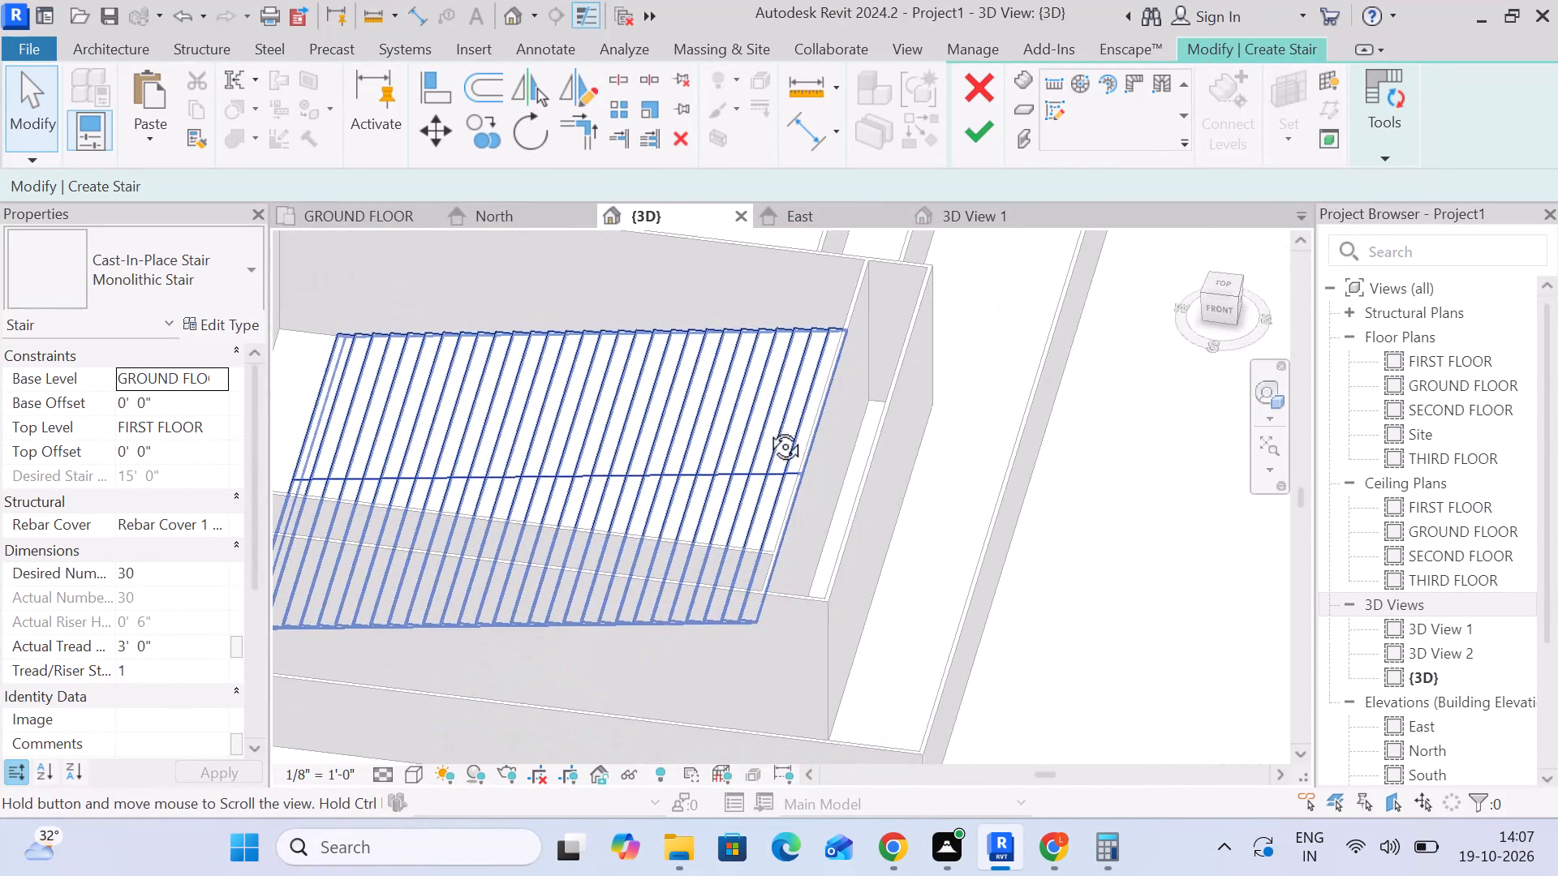
pyautogui.moveTo(767, 428); pyautogui.dragTo(801, 368, button='middle')
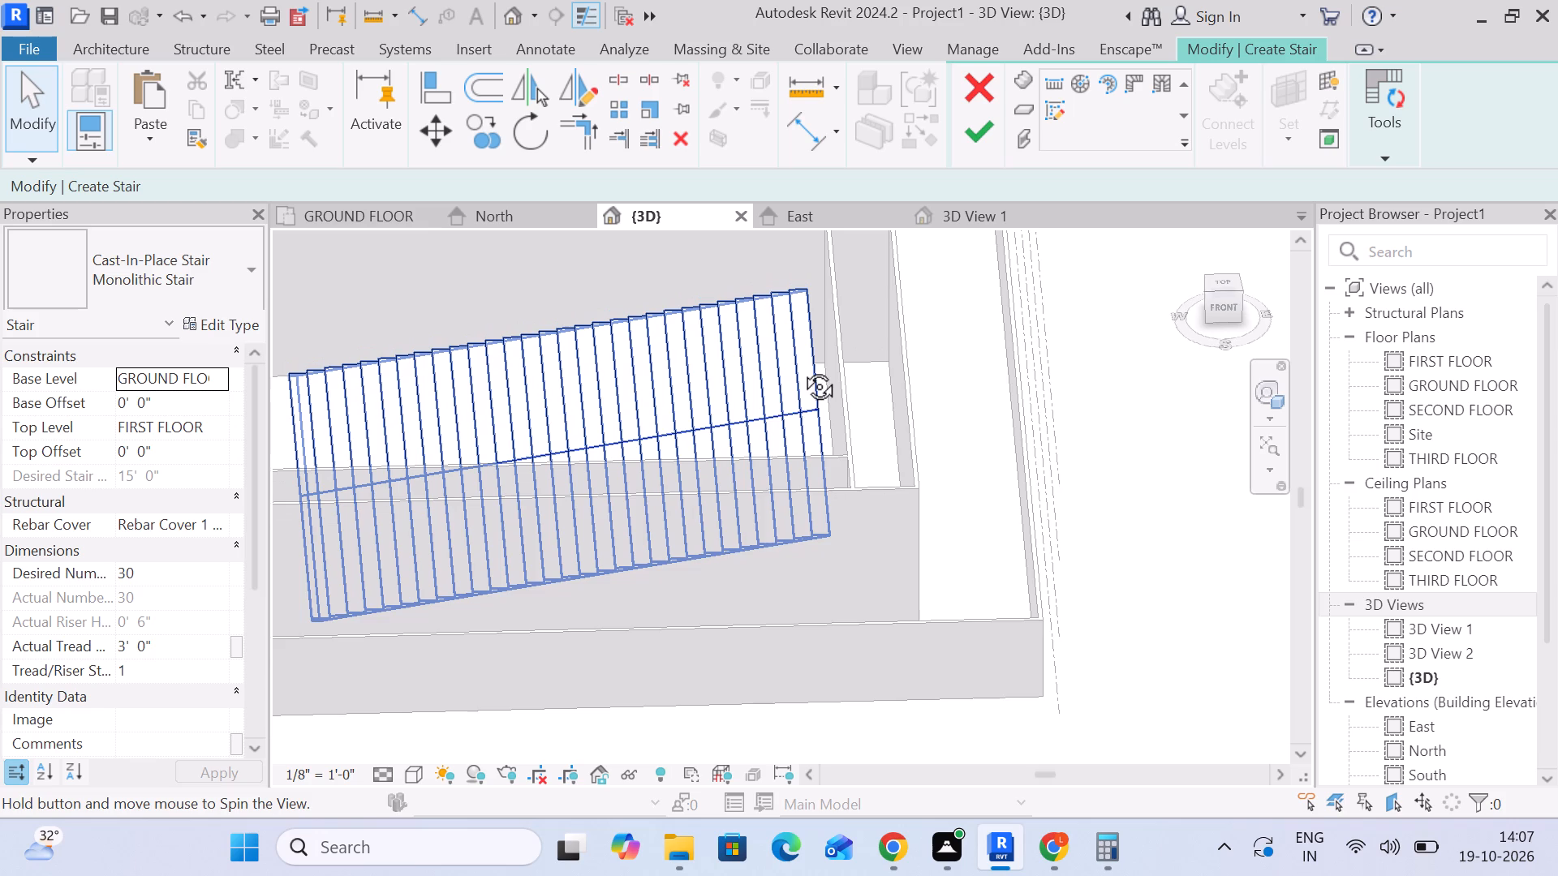
pyautogui.moveTo(801, 368); pyautogui.dragTo(801, 345, button='middle')
pyautogui.keyDown('shift'); pyautogui.scroll(8, 801, 346); pyautogui.keyUp('shift')
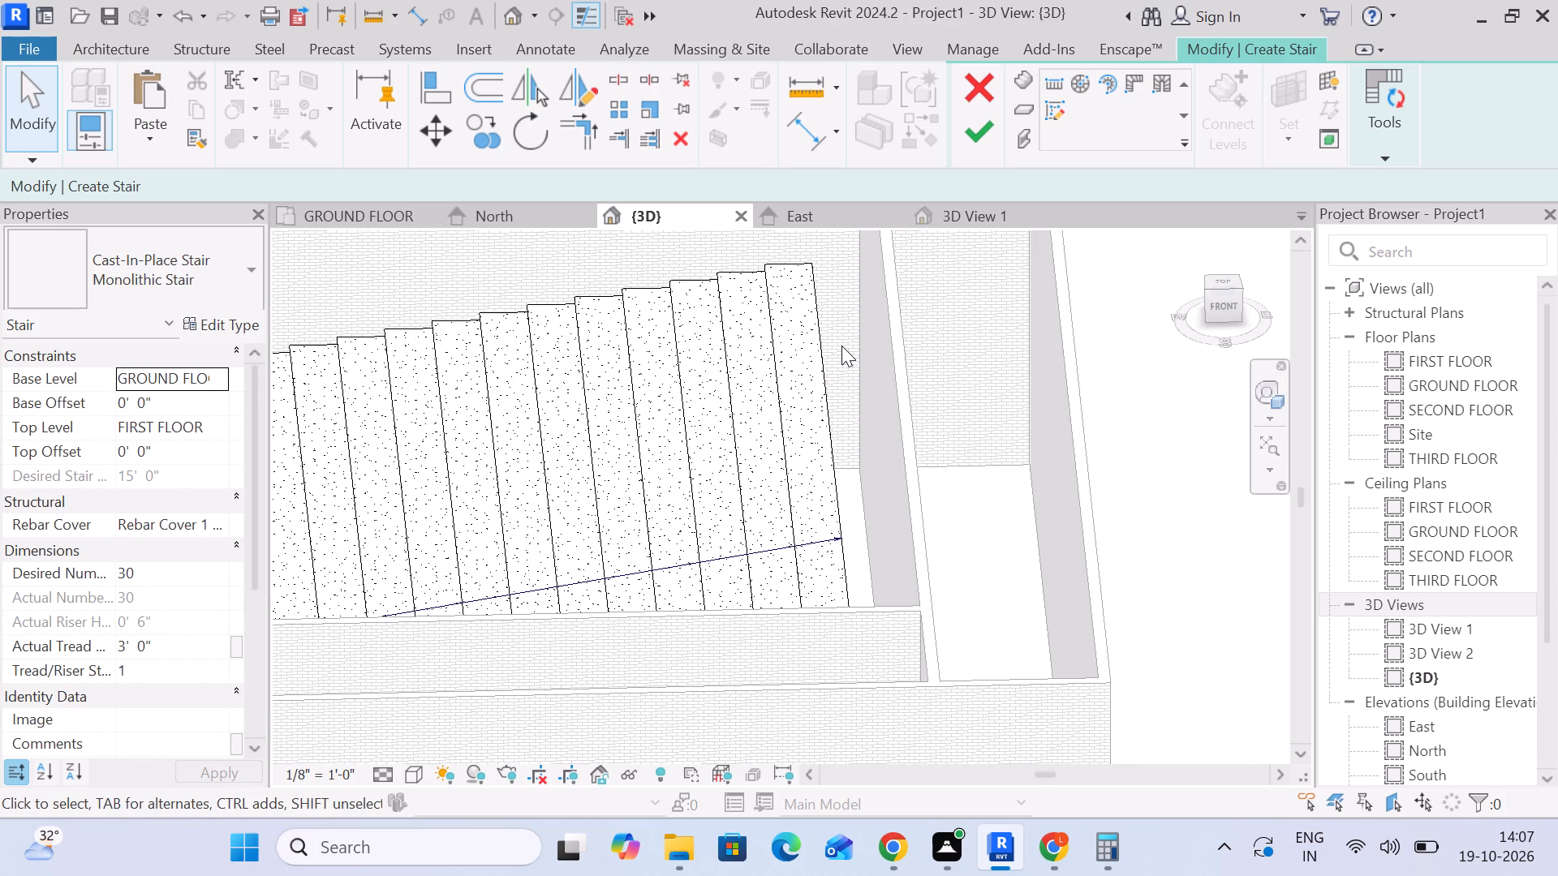
pyautogui.scroll(-4, 643, 376)
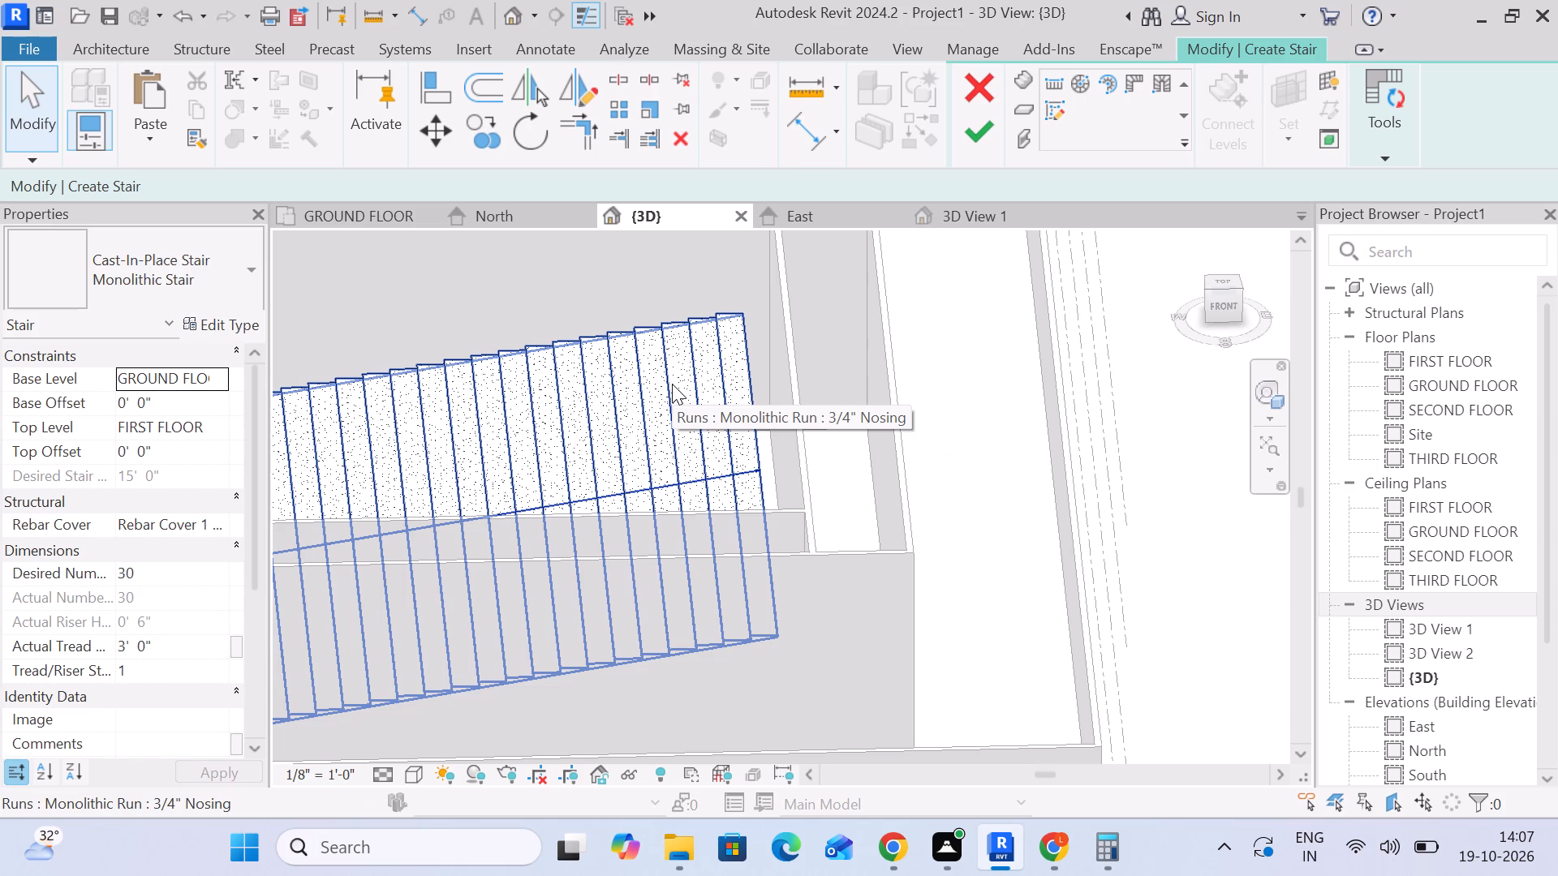
pyautogui.moveTo(954, 839); pyautogui.dragTo(953, 832)
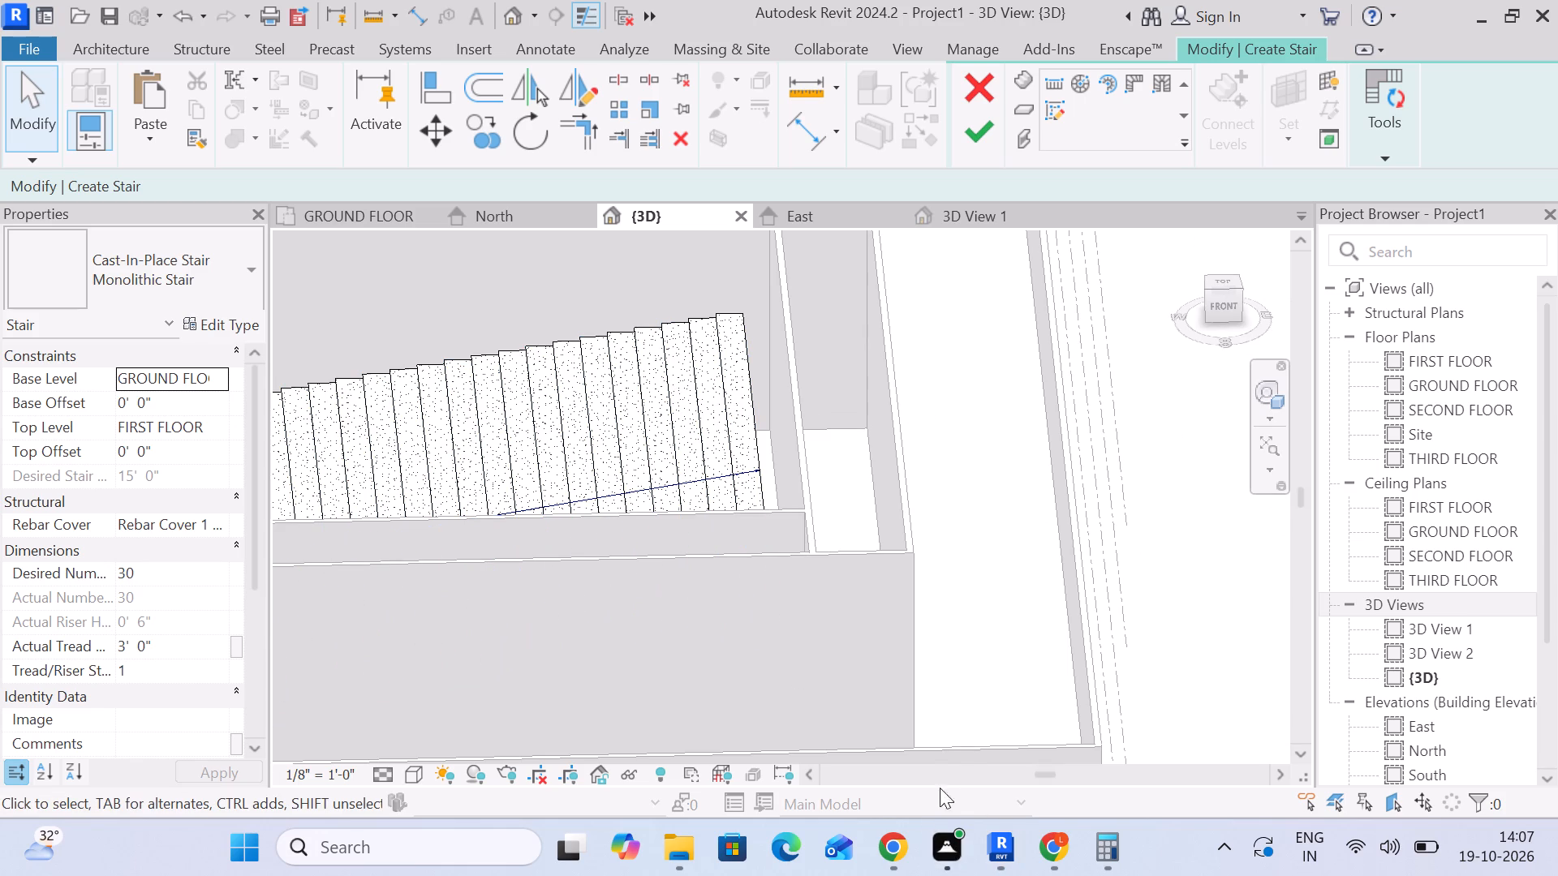
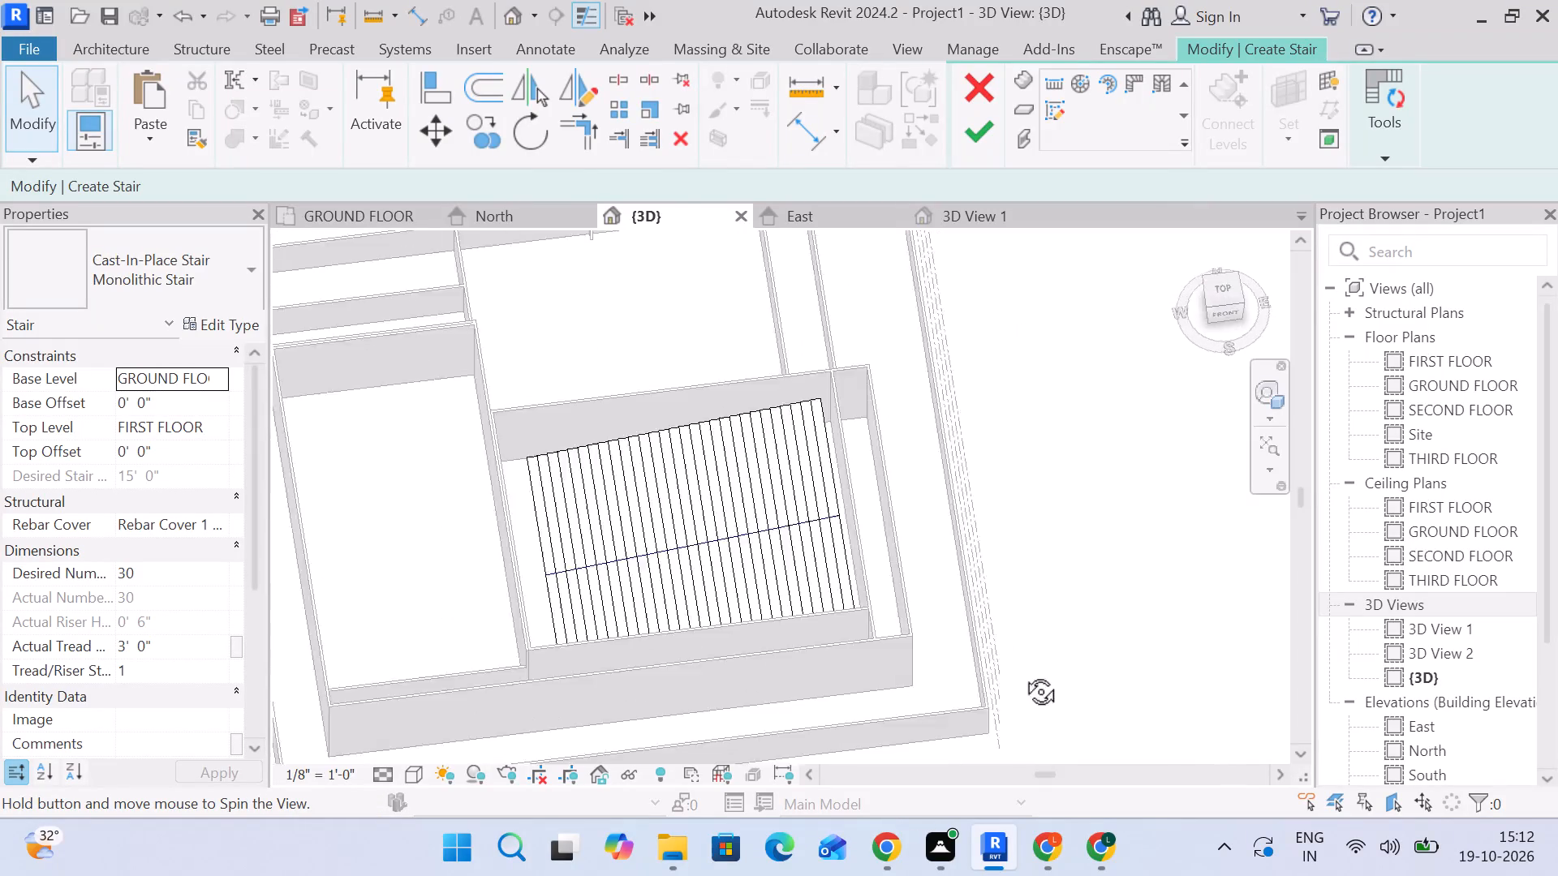
# Examine the stair from the top in the {3D} view, checking the gaps between its ends and the surrounding walls.
pyautogui.moveTo(909, 596); pyautogui.dragTo(970, 491, button='middle')
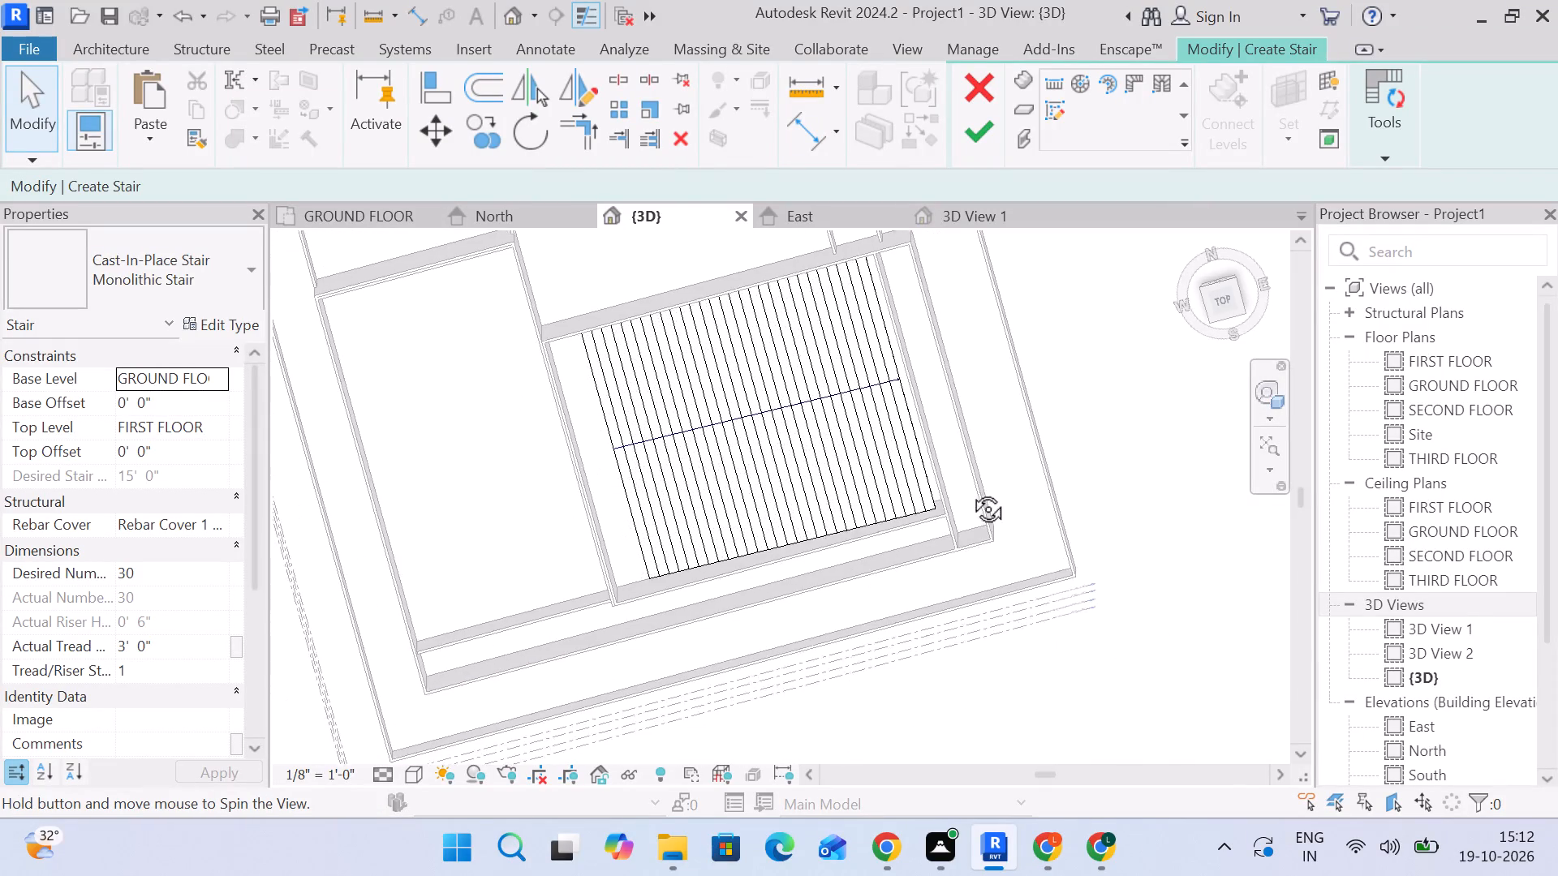
pyautogui.moveTo(970, 491); pyautogui.dragTo(956, 485, button='middle')
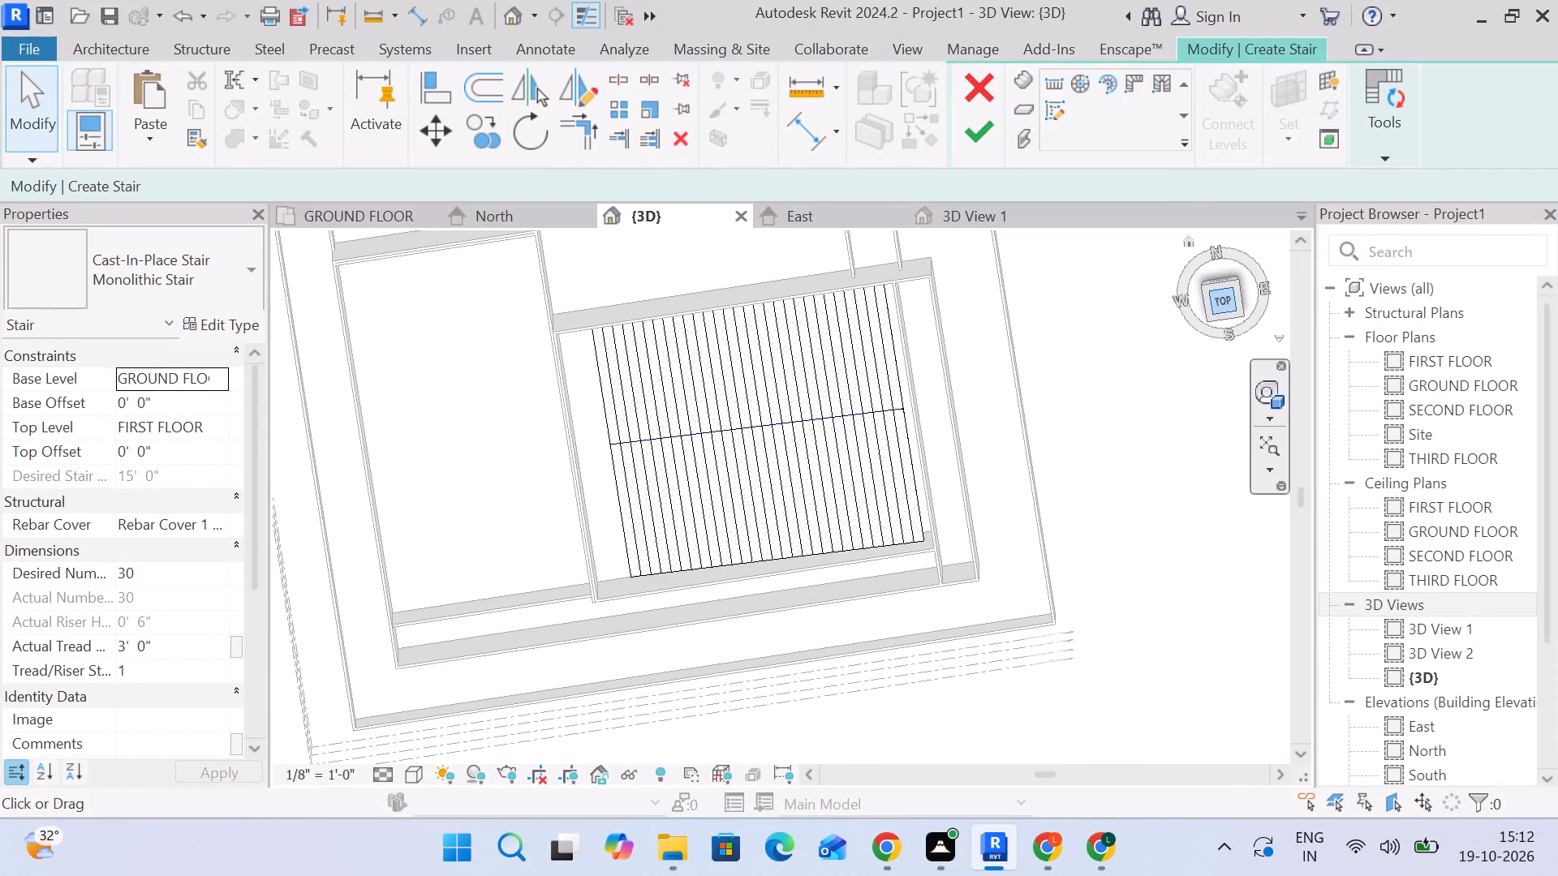
pyautogui.click(1233, 298)
pyautogui.scroll(5, 718, 395)
pyautogui.scroll(4, 767, 724)
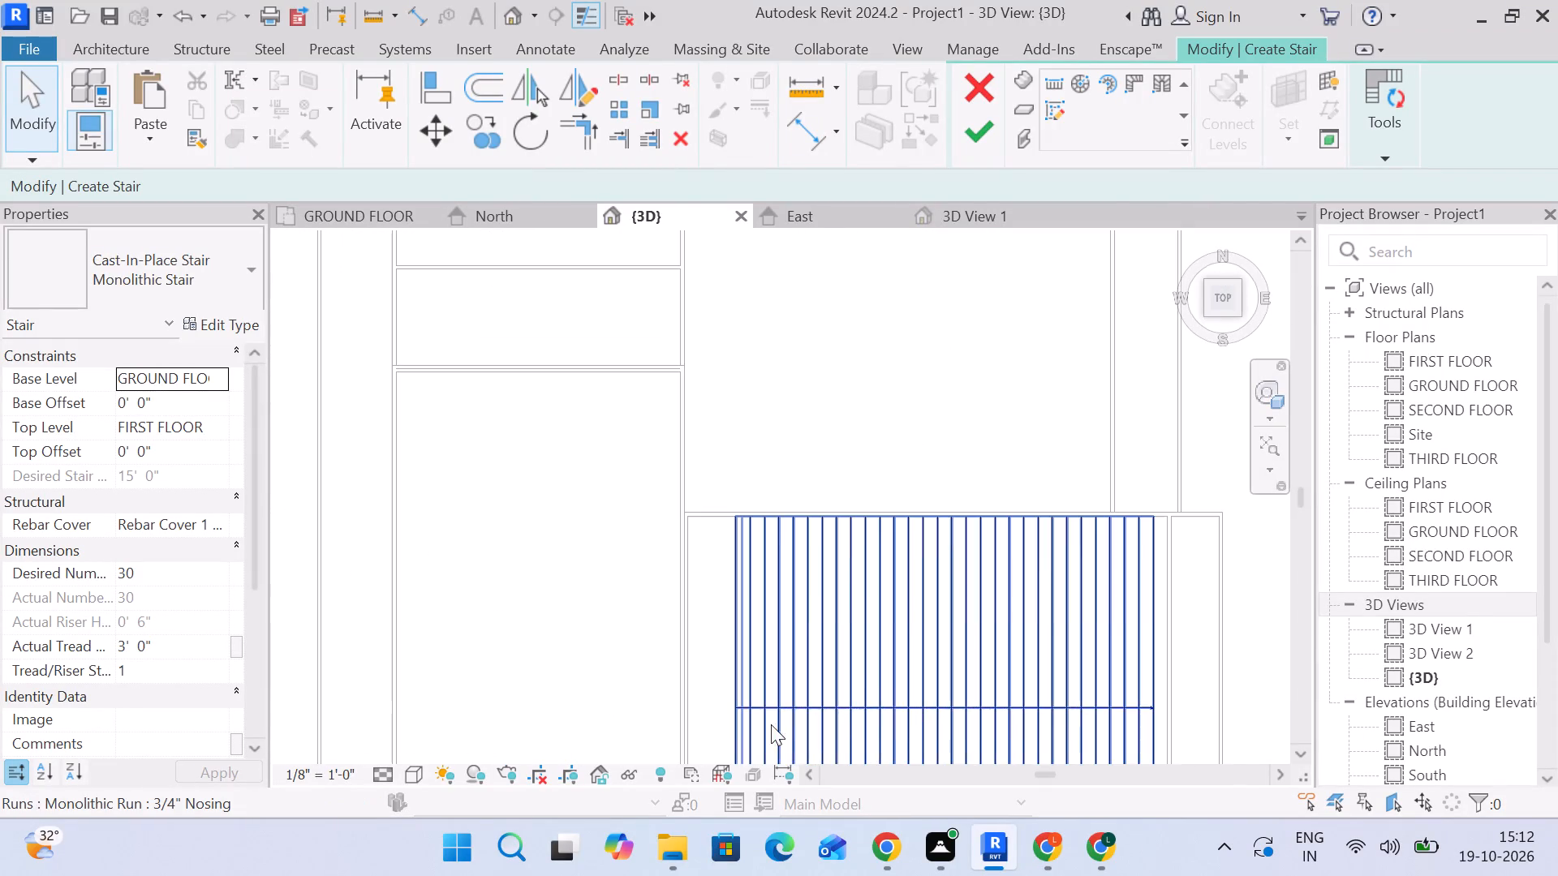
pyautogui.moveTo(865, 676); pyautogui.dragTo(944, 467, button='middle')
pyautogui.scroll(-2, 943, 472)
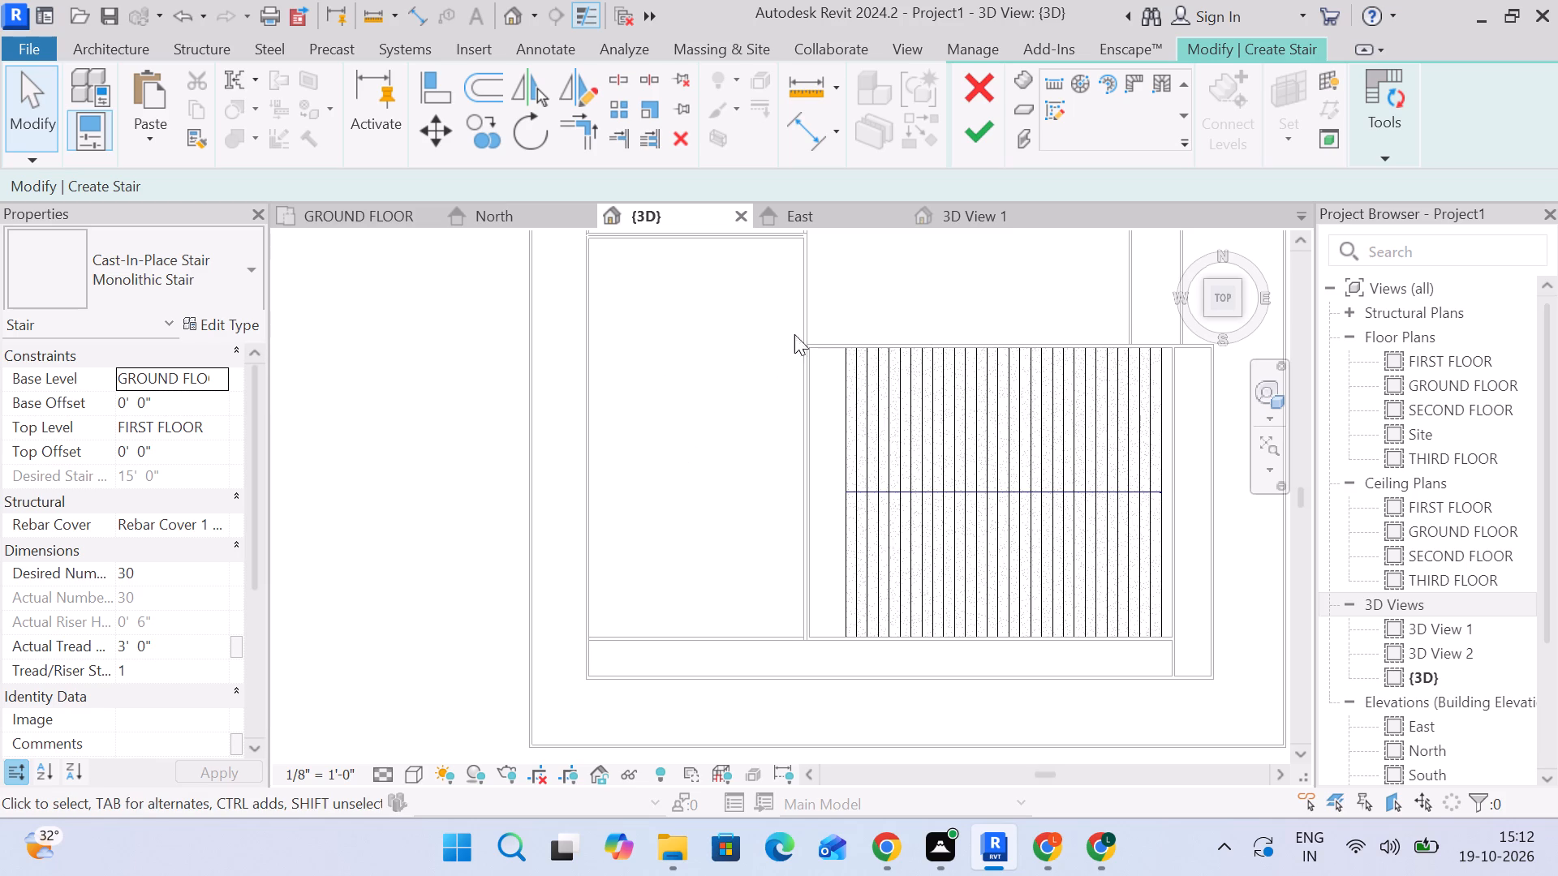
pyautogui.scroll(3, 892, 483)
pyautogui.moveTo(991, 517); pyautogui.dragTo(906, 423, button='middle')
pyautogui.scroll(4, 643, 456)
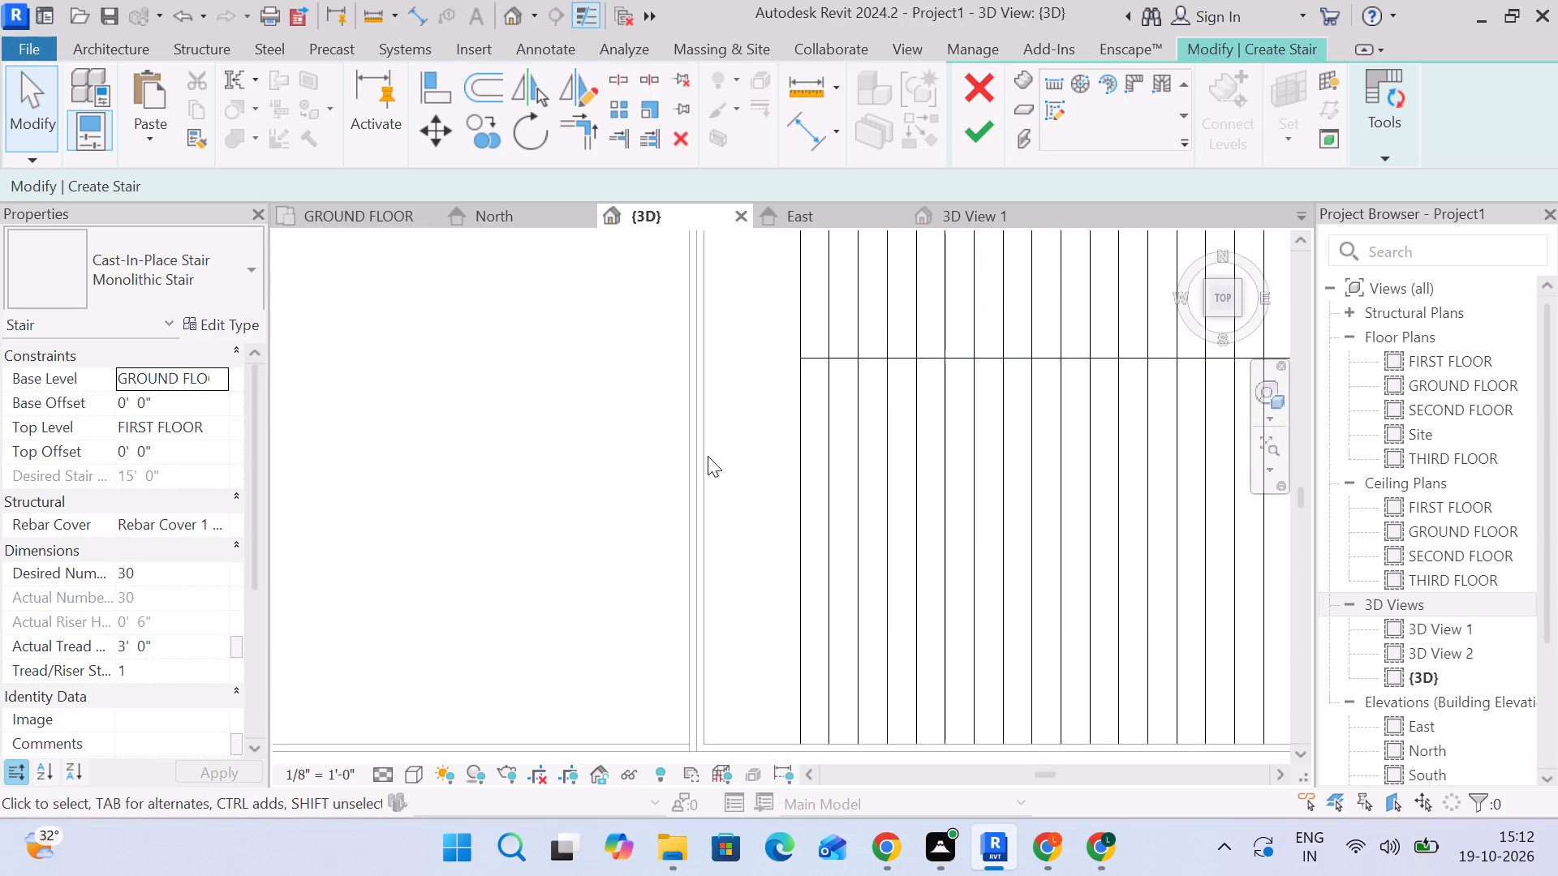
pyautogui.scroll(-4, 862, 493)
pyautogui.moveTo(884, 500); pyautogui.dragTo(702, 486, button='middle')
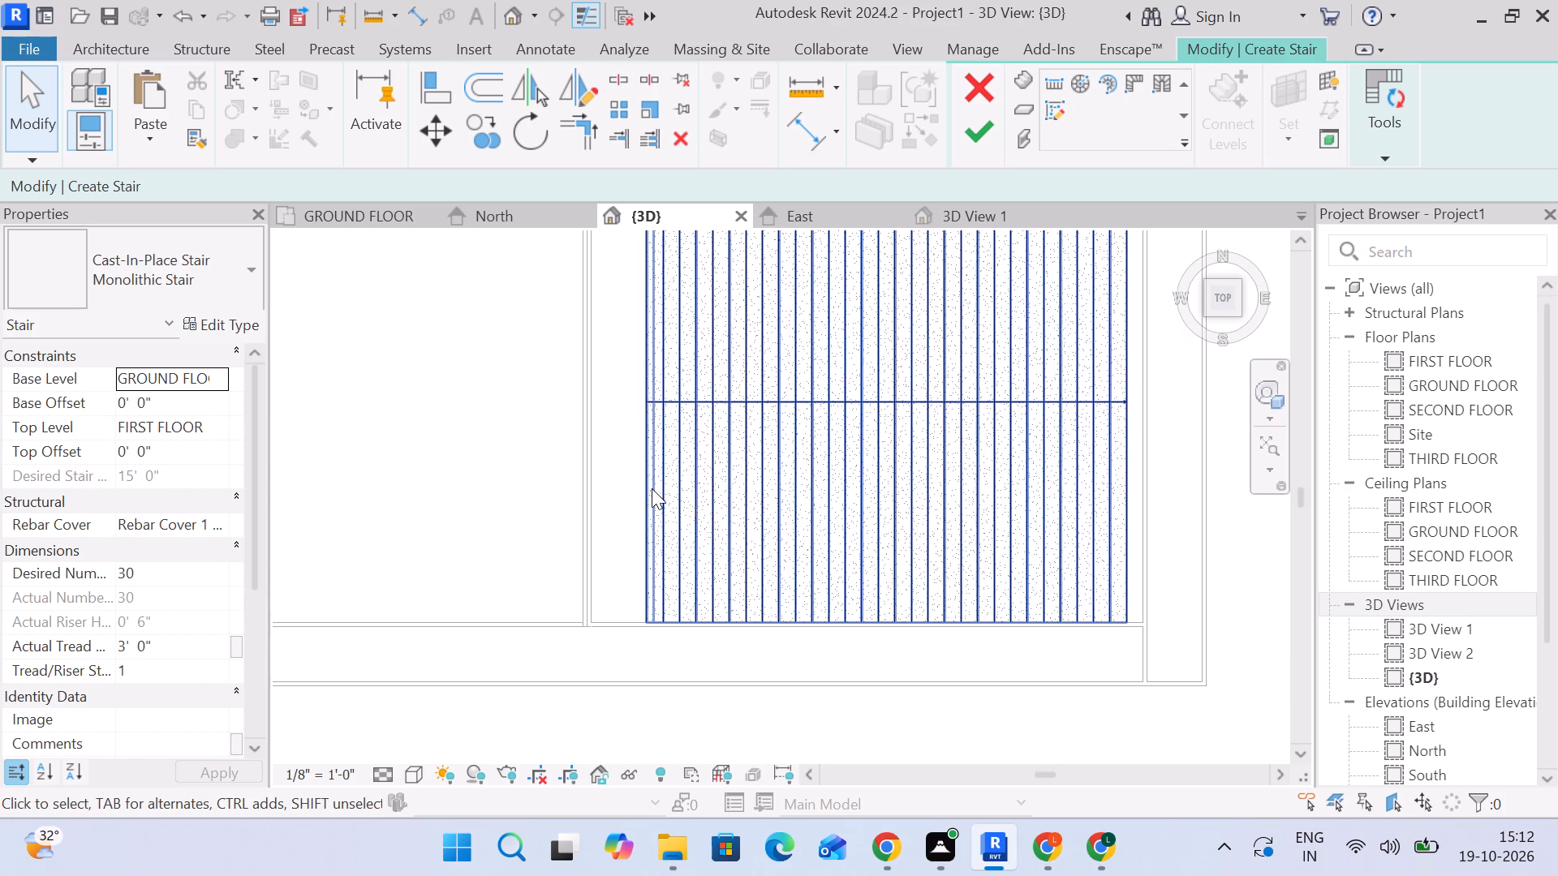
# Select the monolithic run to check its width and its distances to the walls, and deselect it.
pyautogui.click(639, 479)
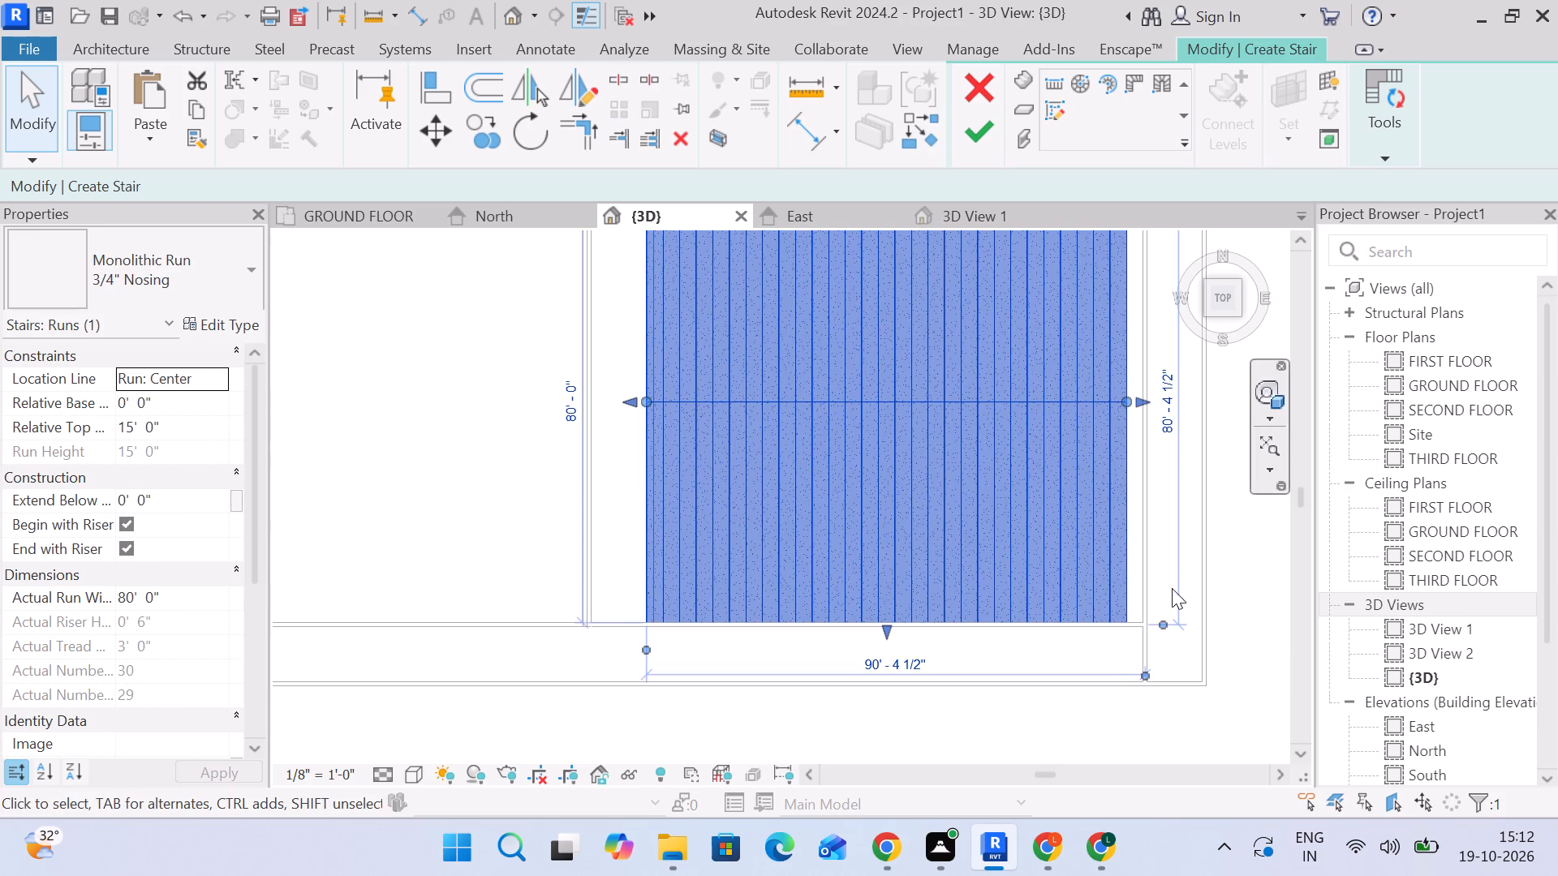
pyautogui.scroll(-2, 756, 574)
pyautogui.moveTo(756, 574); pyautogui.dragTo(669, 533, button='middle')
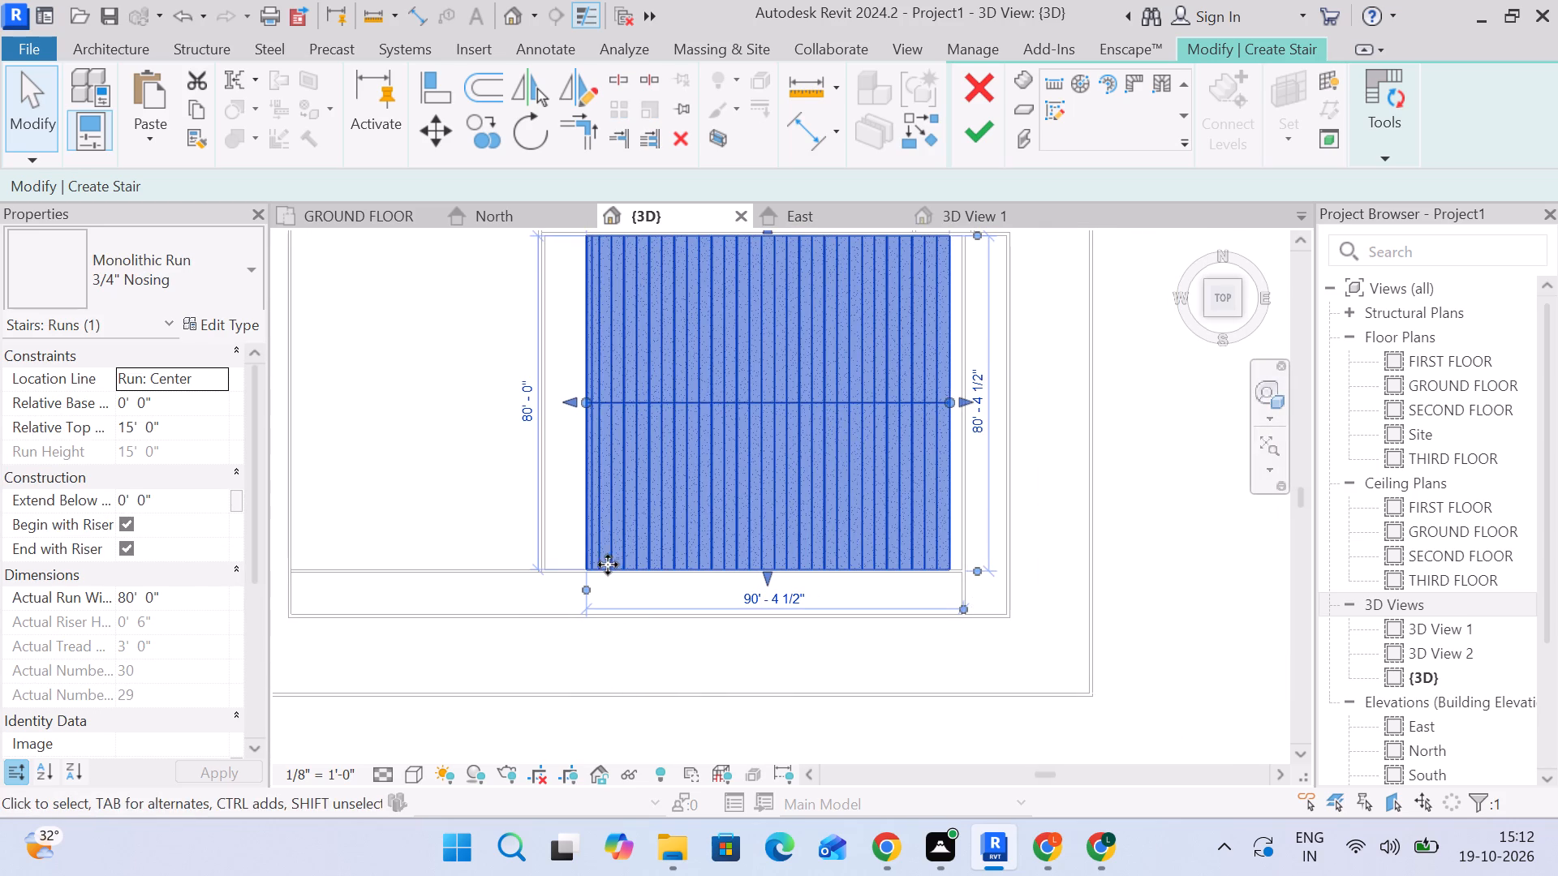
pyautogui.scroll(1, 893, 552)
pyautogui.scroll(2, 968, 574)
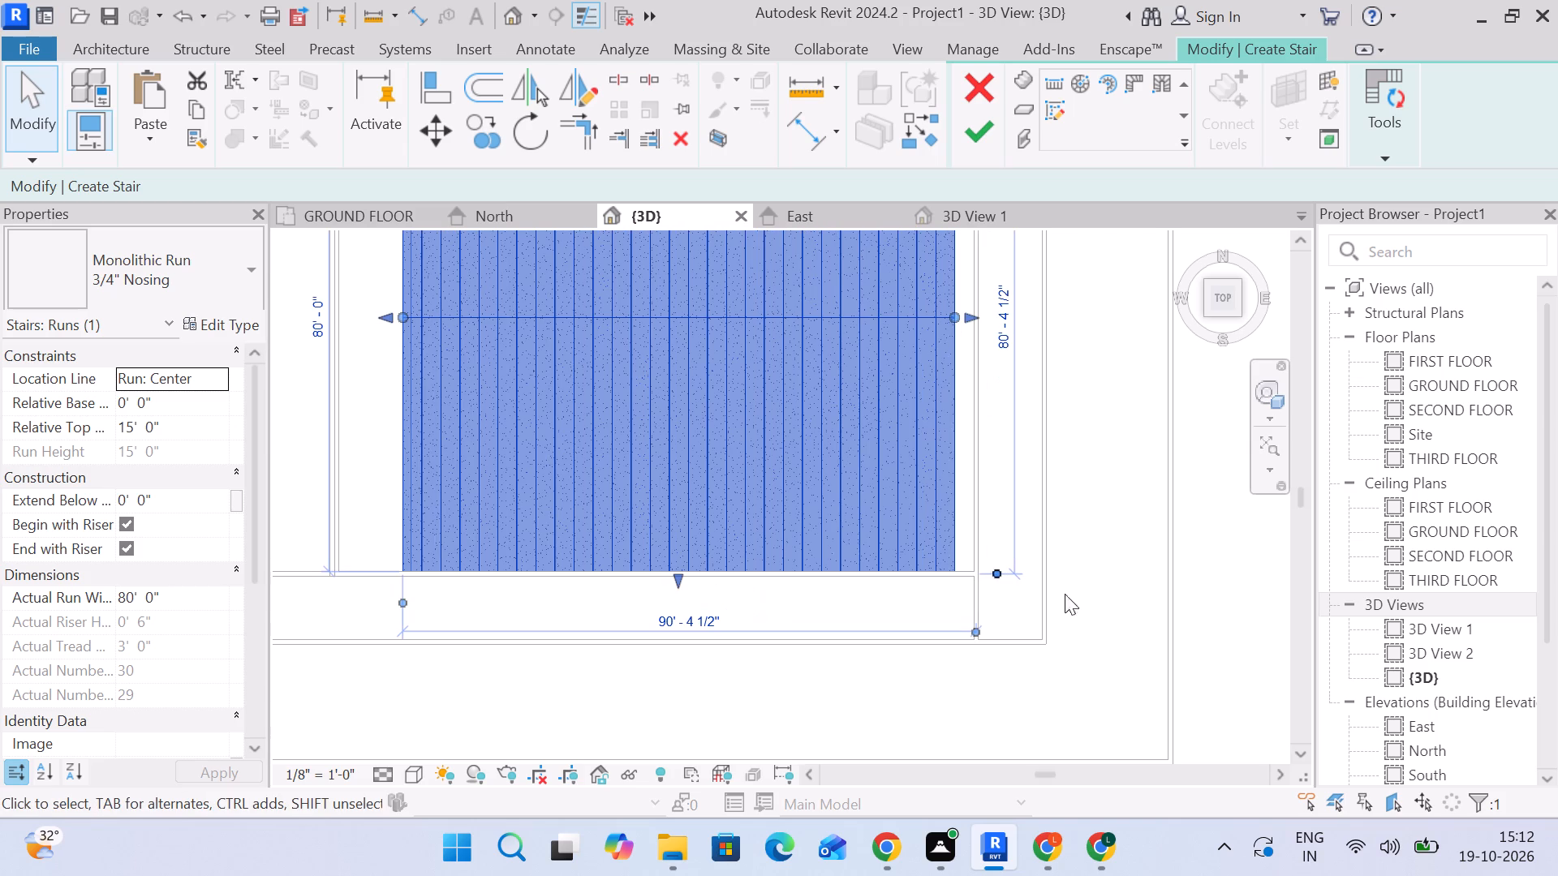
pyautogui.click(1251, 604)
pyautogui.scroll(-3, 936, 615)
pyautogui.moveTo(927, 611); pyautogui.dragTo(906, 681, button='middle')
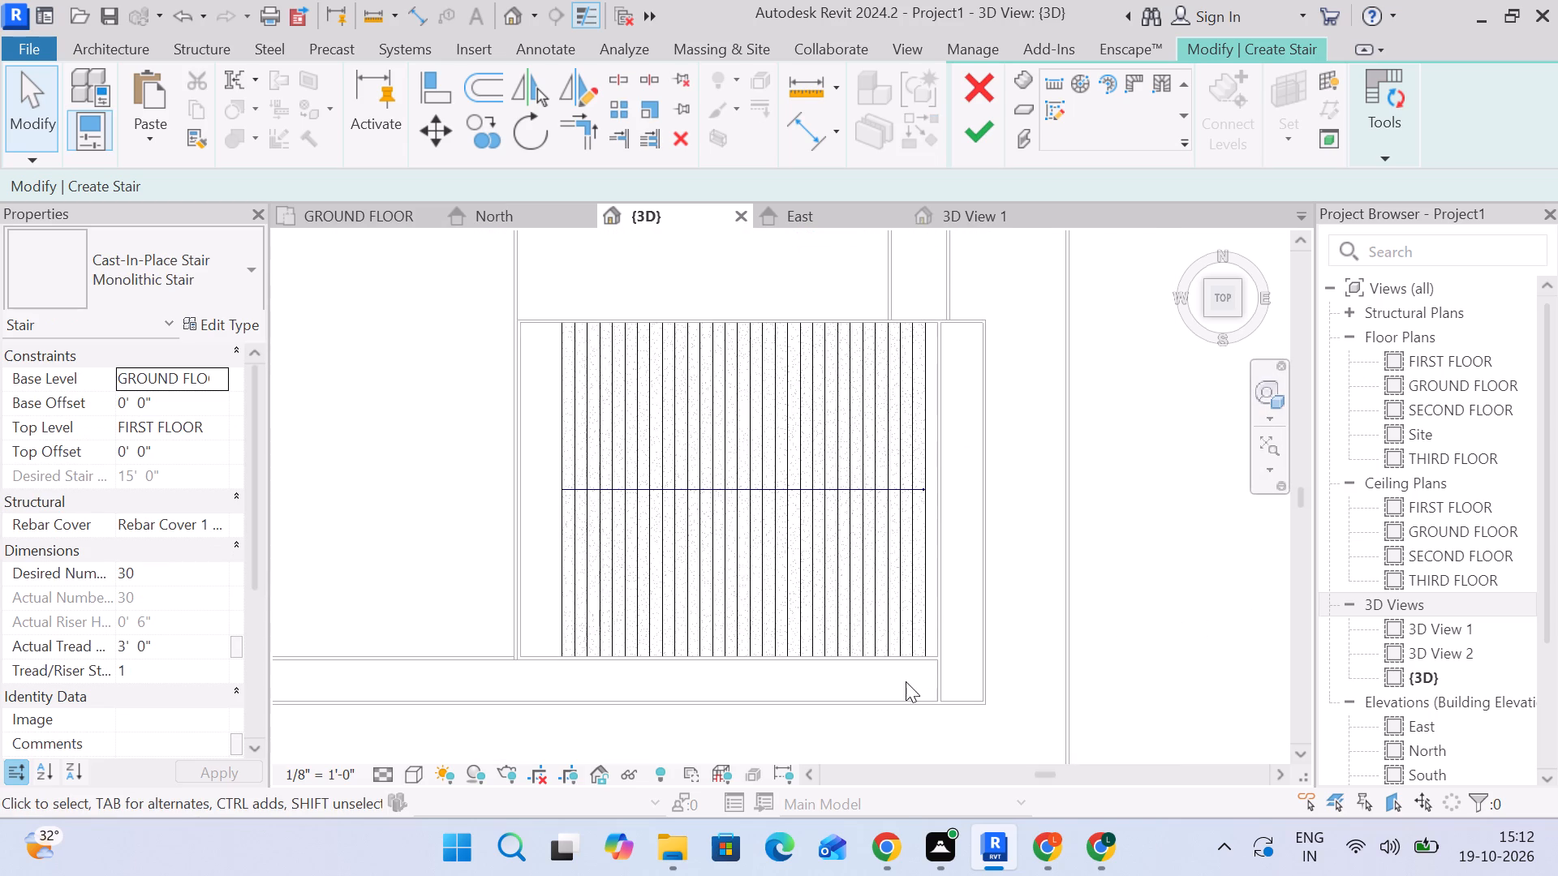
# Measure the clear distance between the walls east and west of the stair using an aligned dimension preview, without placing it.
pyautogui.click(794, 128)
pyautogui.scroll(4, 905, 402)
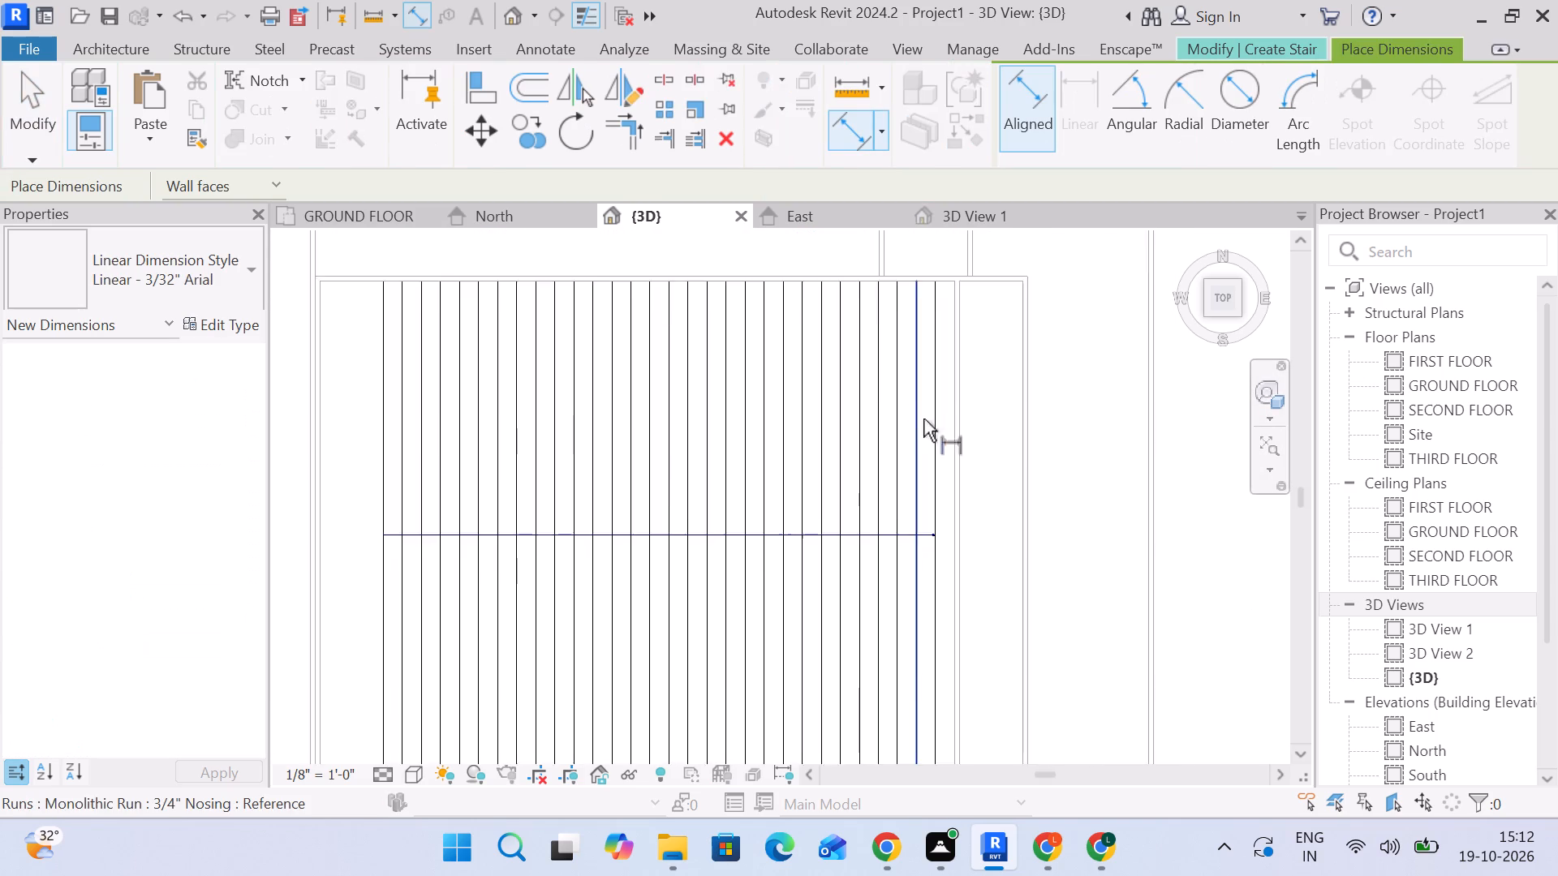
pyautogui.scroll(2, 957, 505)
pyautogui.click(957, 505)
pyautogui.scroll(-4, 700, 505)
pyautogui.moveTo(692, 507); pyautogui.dragTo(1078, 550, button='middle')
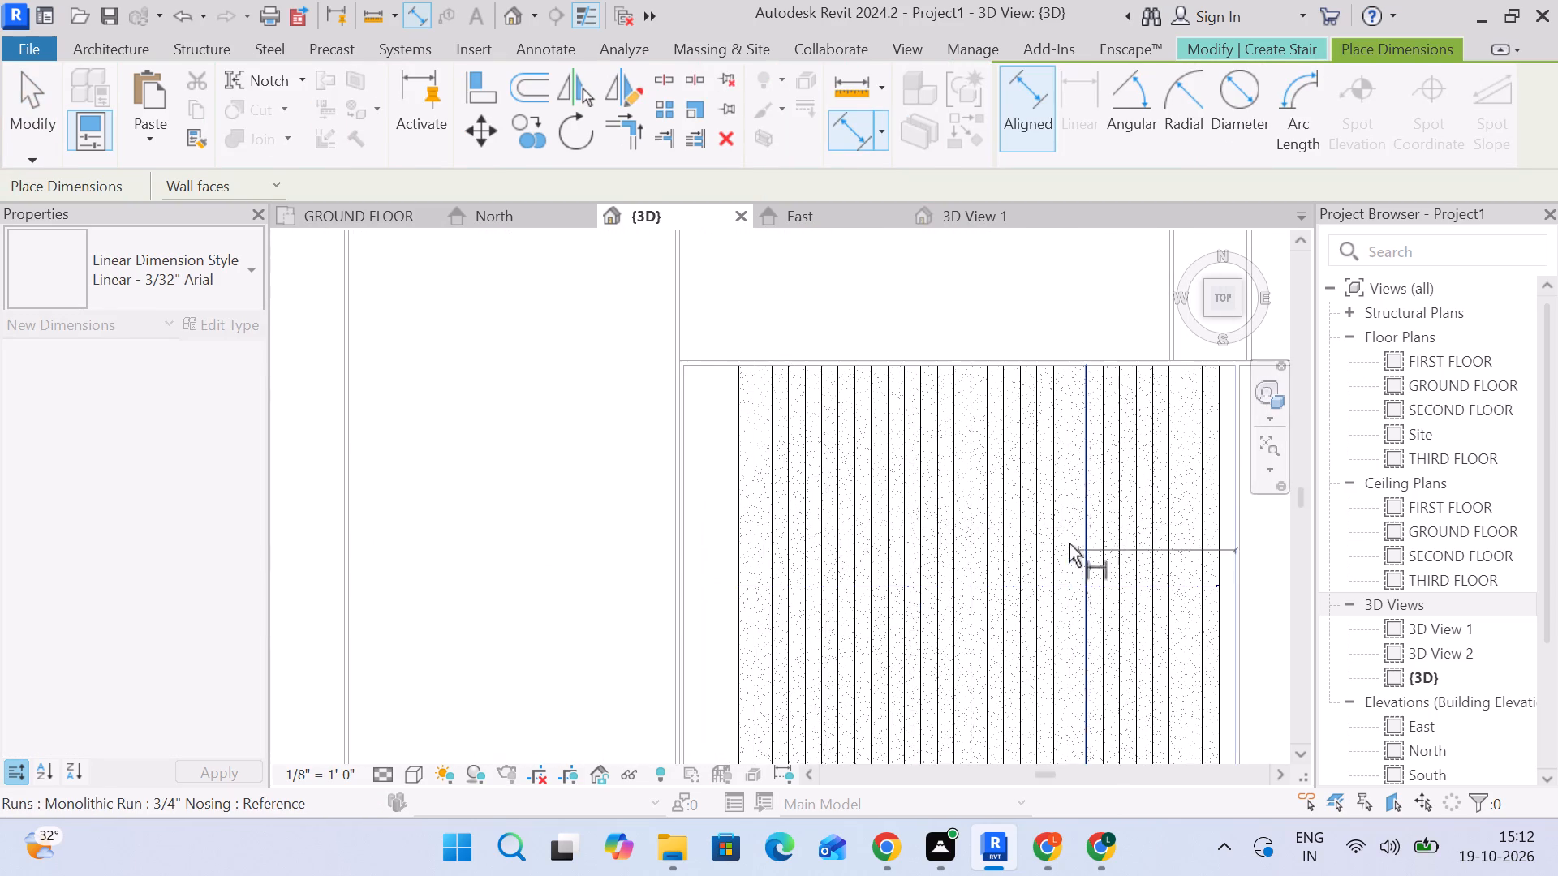
pyautogui.scroll(4, 727, 534)
pyautogui.click(656, 513)
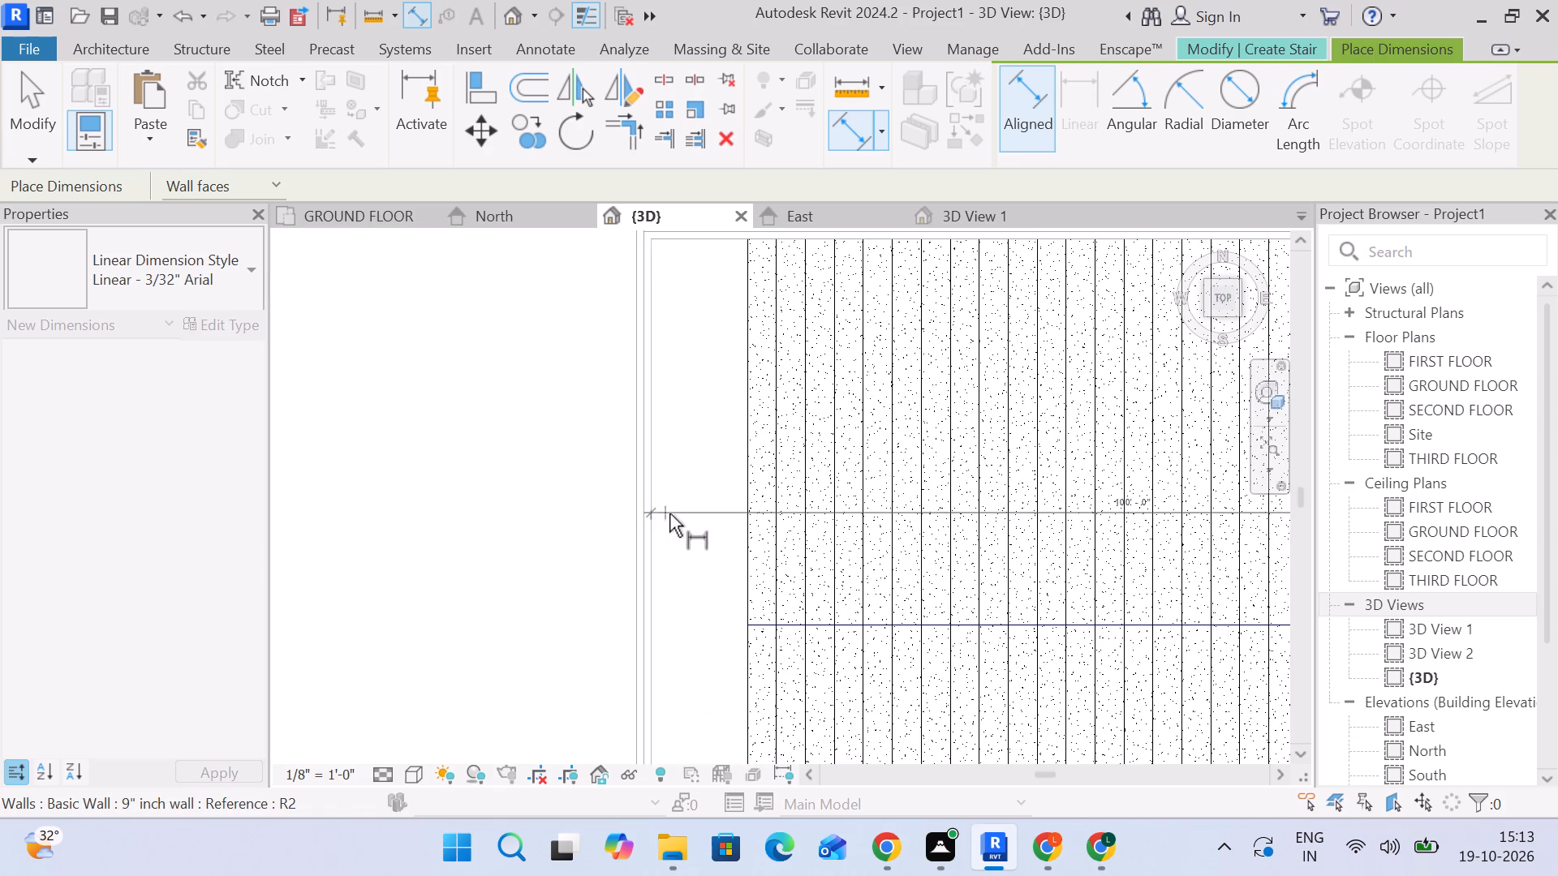
pyautogui.scroll(-4, 669, 513)
pyautogui.moveTo(687, 522); pyautogui.dragTo(708, 452, button='middle')
pyautogui.scroll(4, 920, 449)
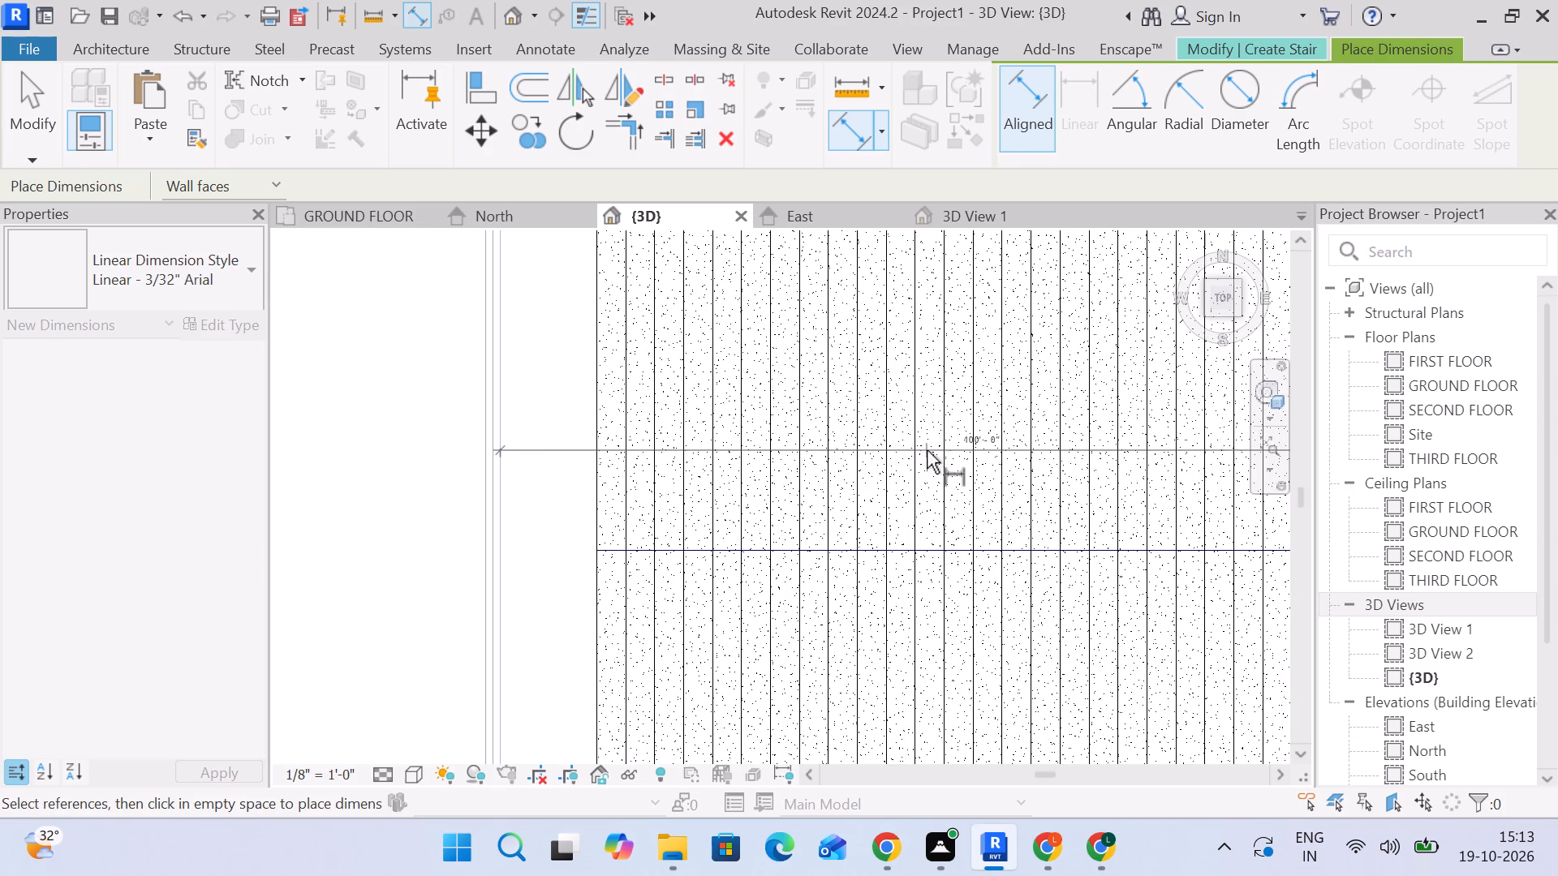
pyautogui.press('Escape')
# Place an aligned dimension from the west wall's inner face to the stair's west edge.
pyautogui.scroll(-5, 629, 521)
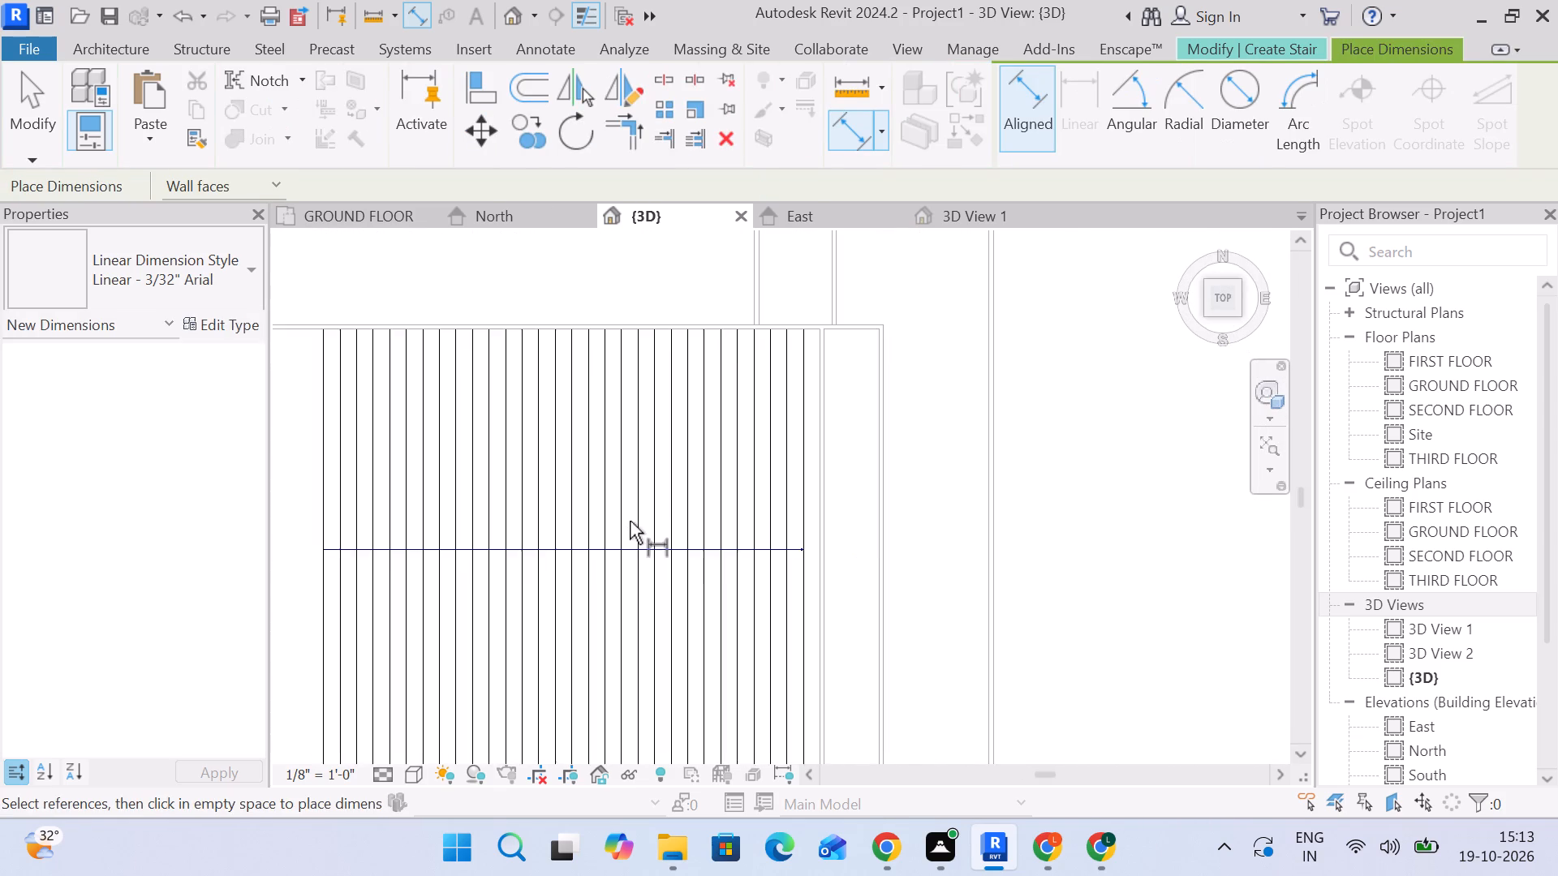
pyautogui.scroll(-3, 630, 521)
pyautogui.moveTo(613, 530); pyautogui.dragTo(837, 530, button='middle')
pyautogui.scroll(8, 660, 544)
pyautogui.click(648, 547)
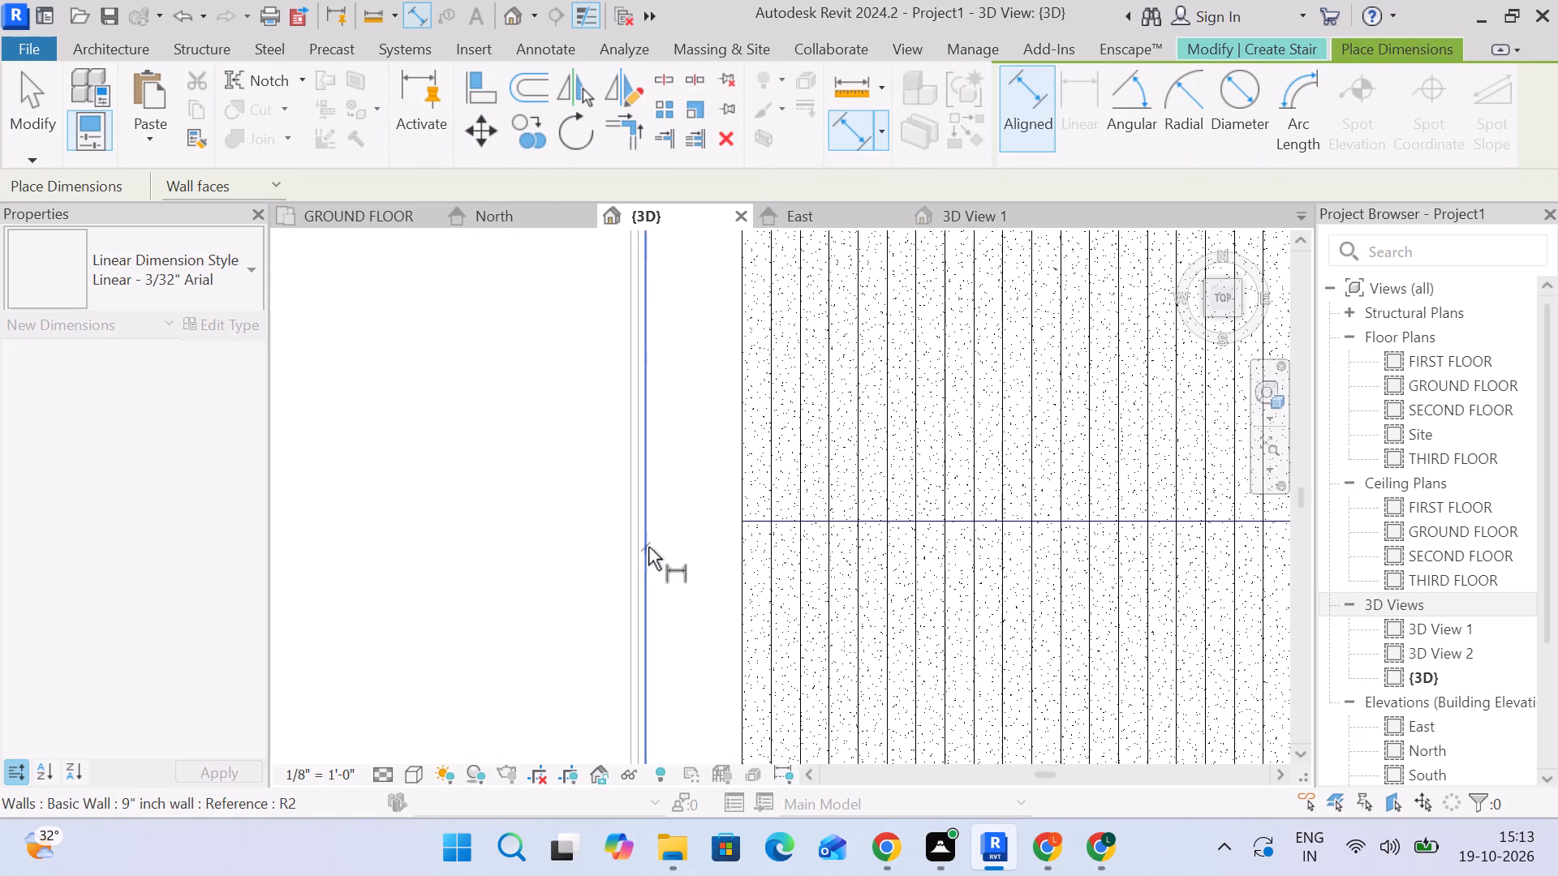
pyautogui.click(741, 543)
pyautogui.scroll(4, 699, 535)
pyautogui.click(699, 535)
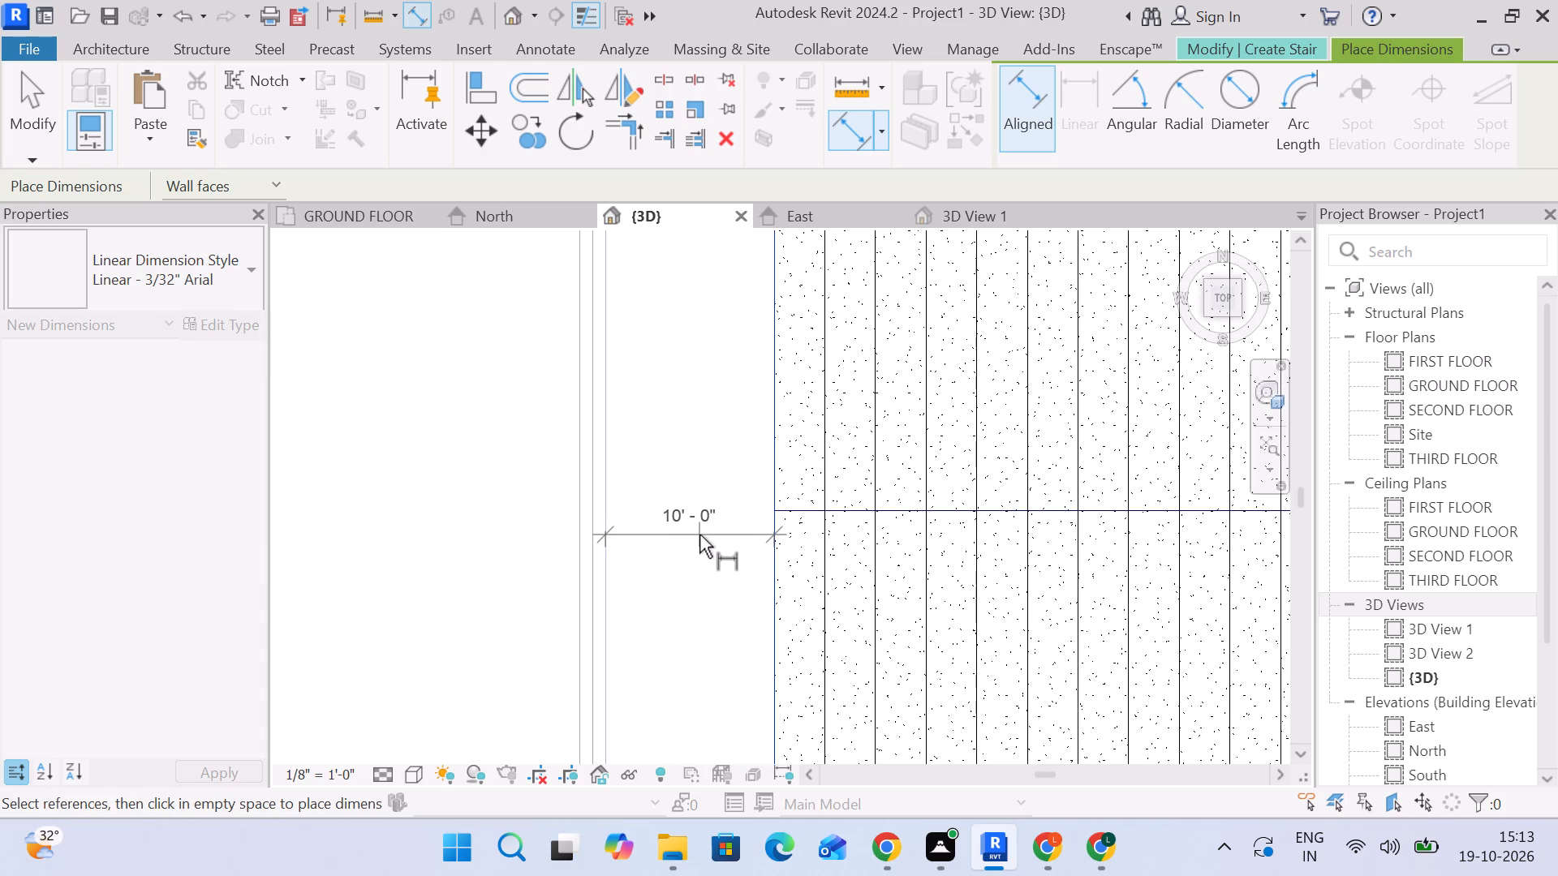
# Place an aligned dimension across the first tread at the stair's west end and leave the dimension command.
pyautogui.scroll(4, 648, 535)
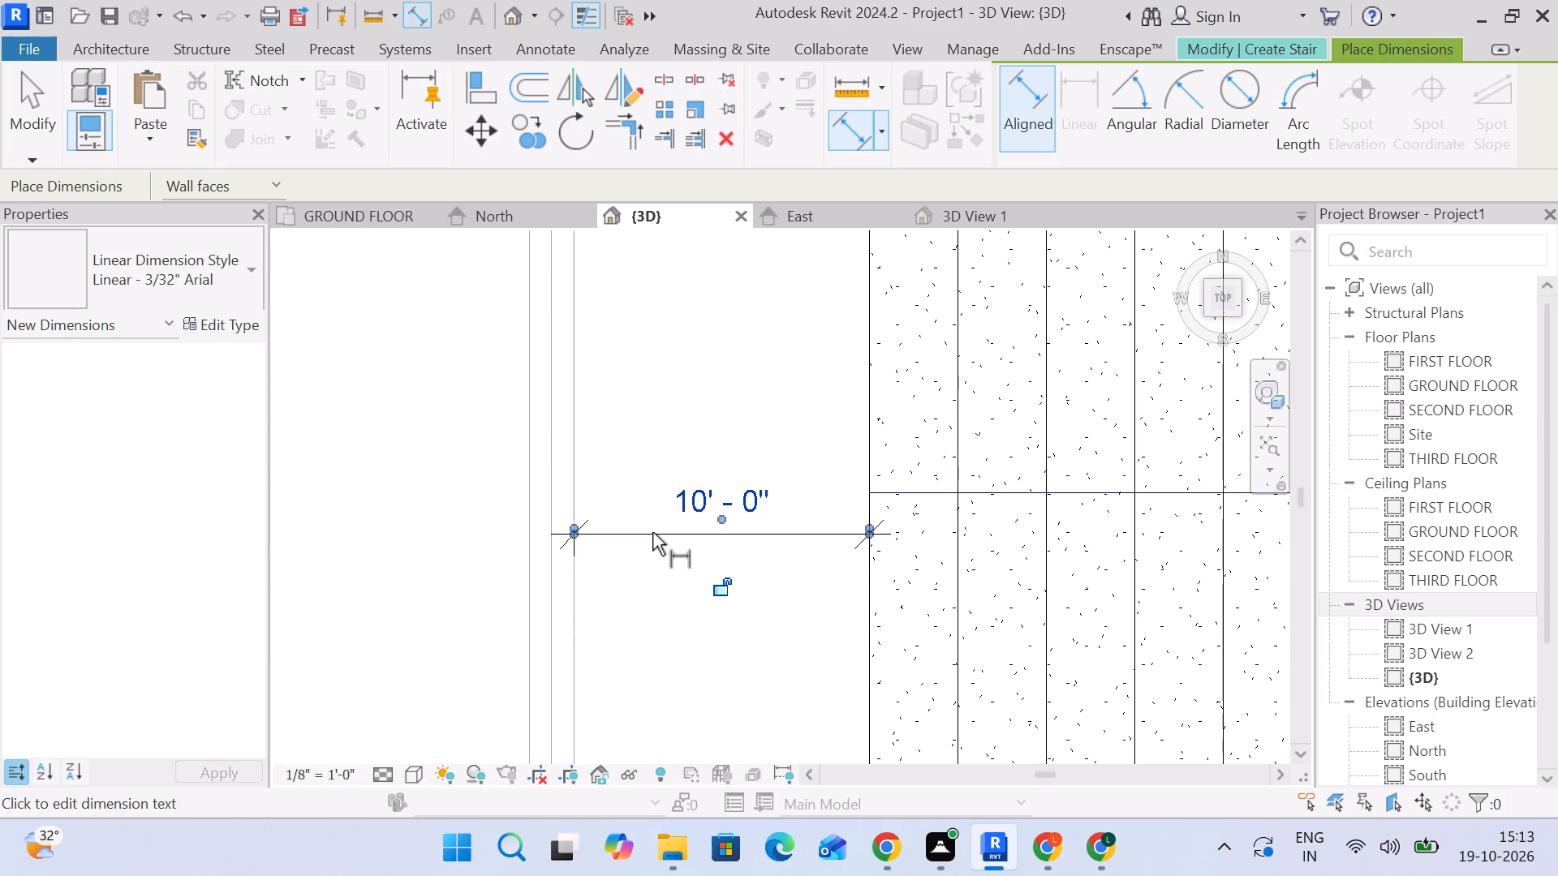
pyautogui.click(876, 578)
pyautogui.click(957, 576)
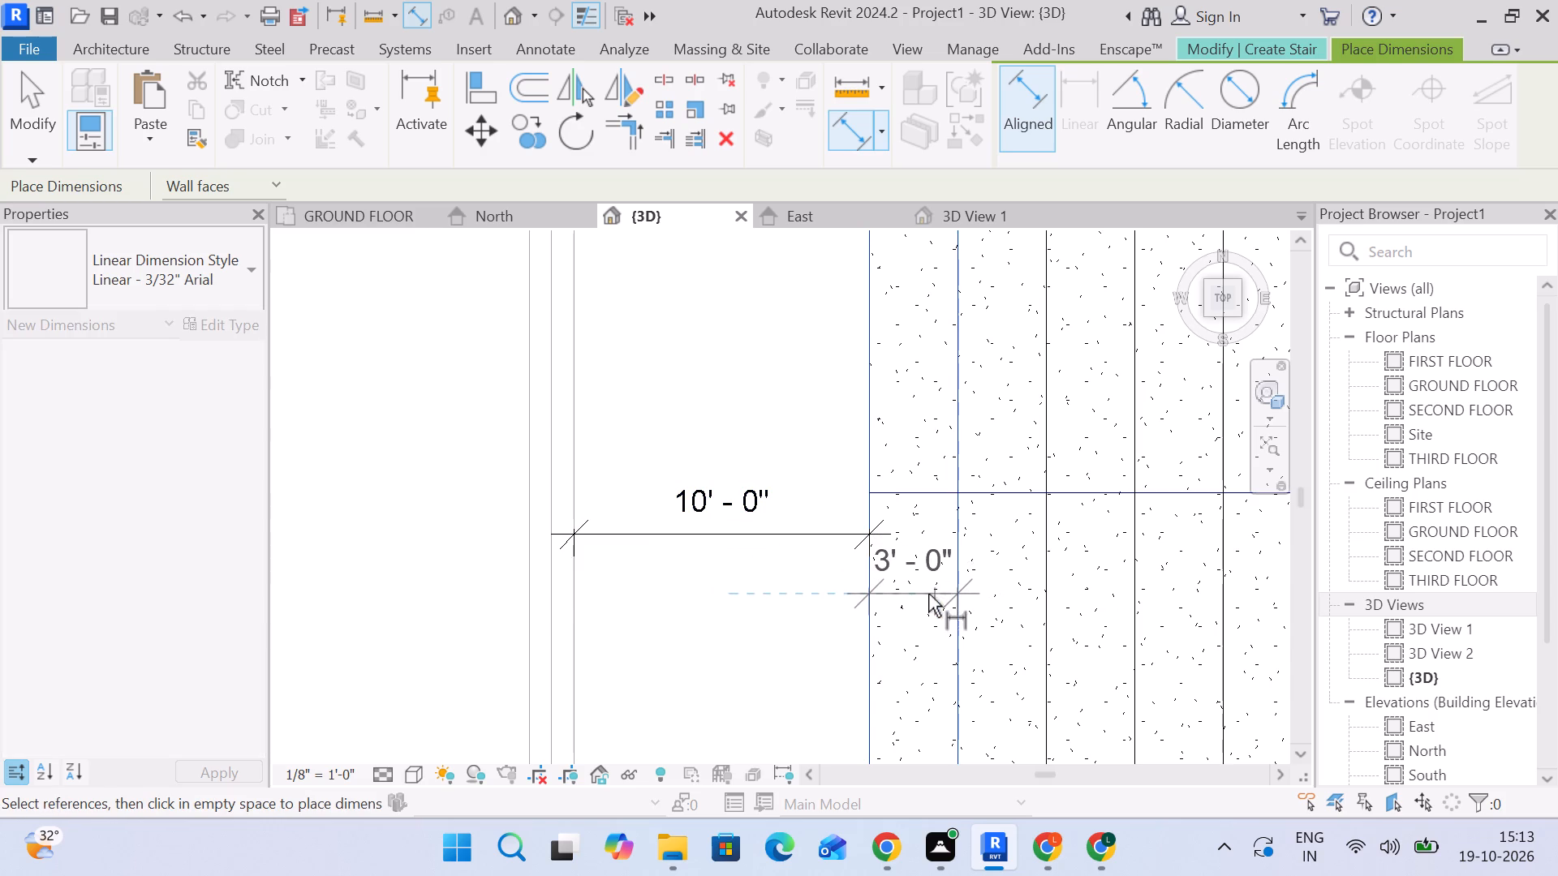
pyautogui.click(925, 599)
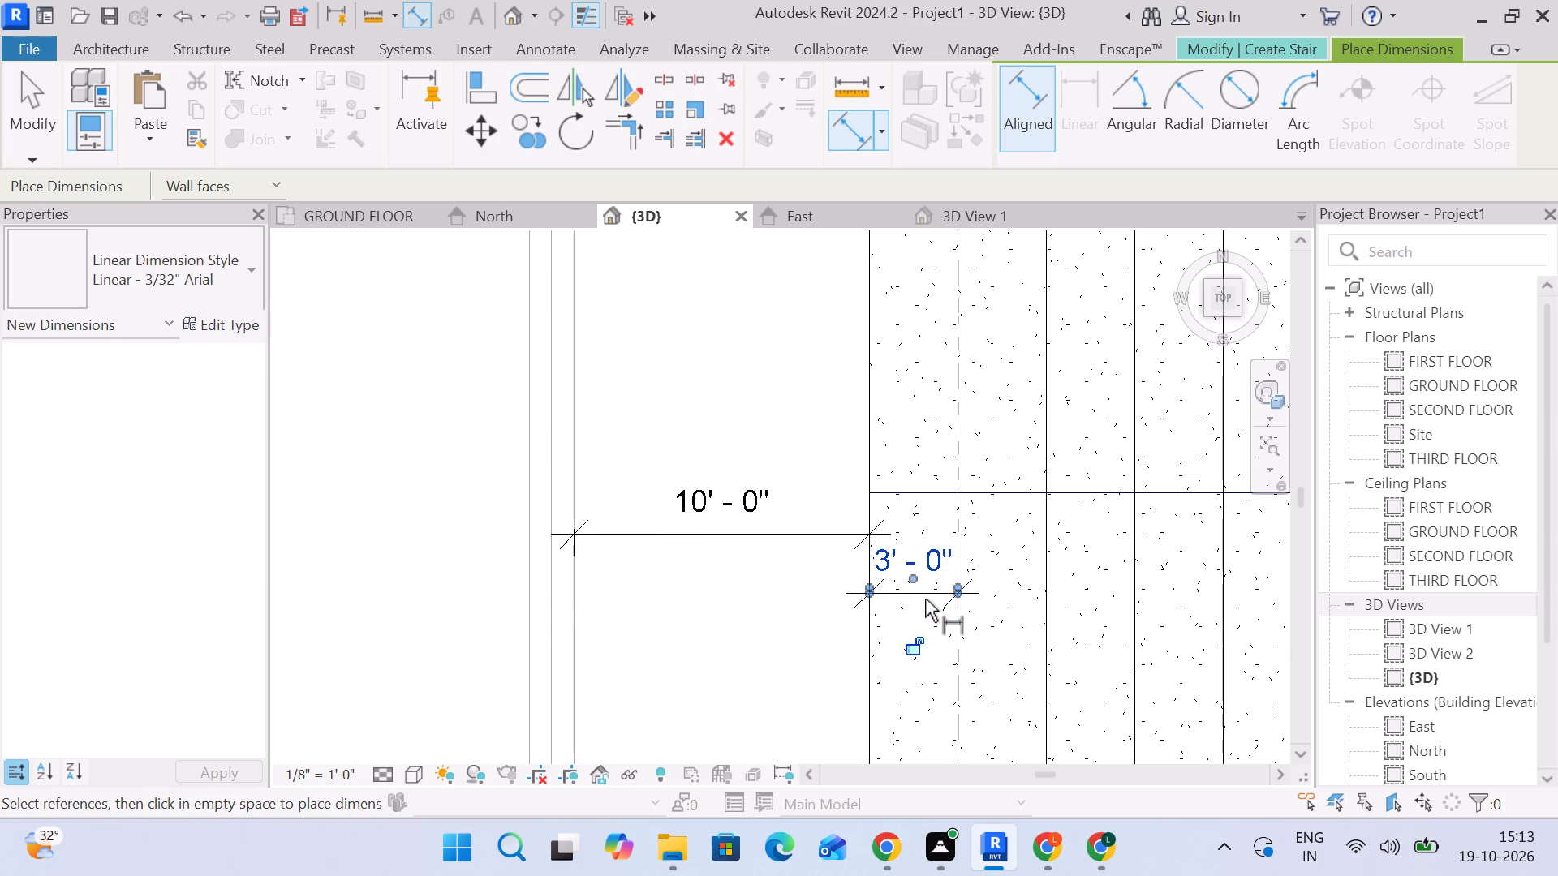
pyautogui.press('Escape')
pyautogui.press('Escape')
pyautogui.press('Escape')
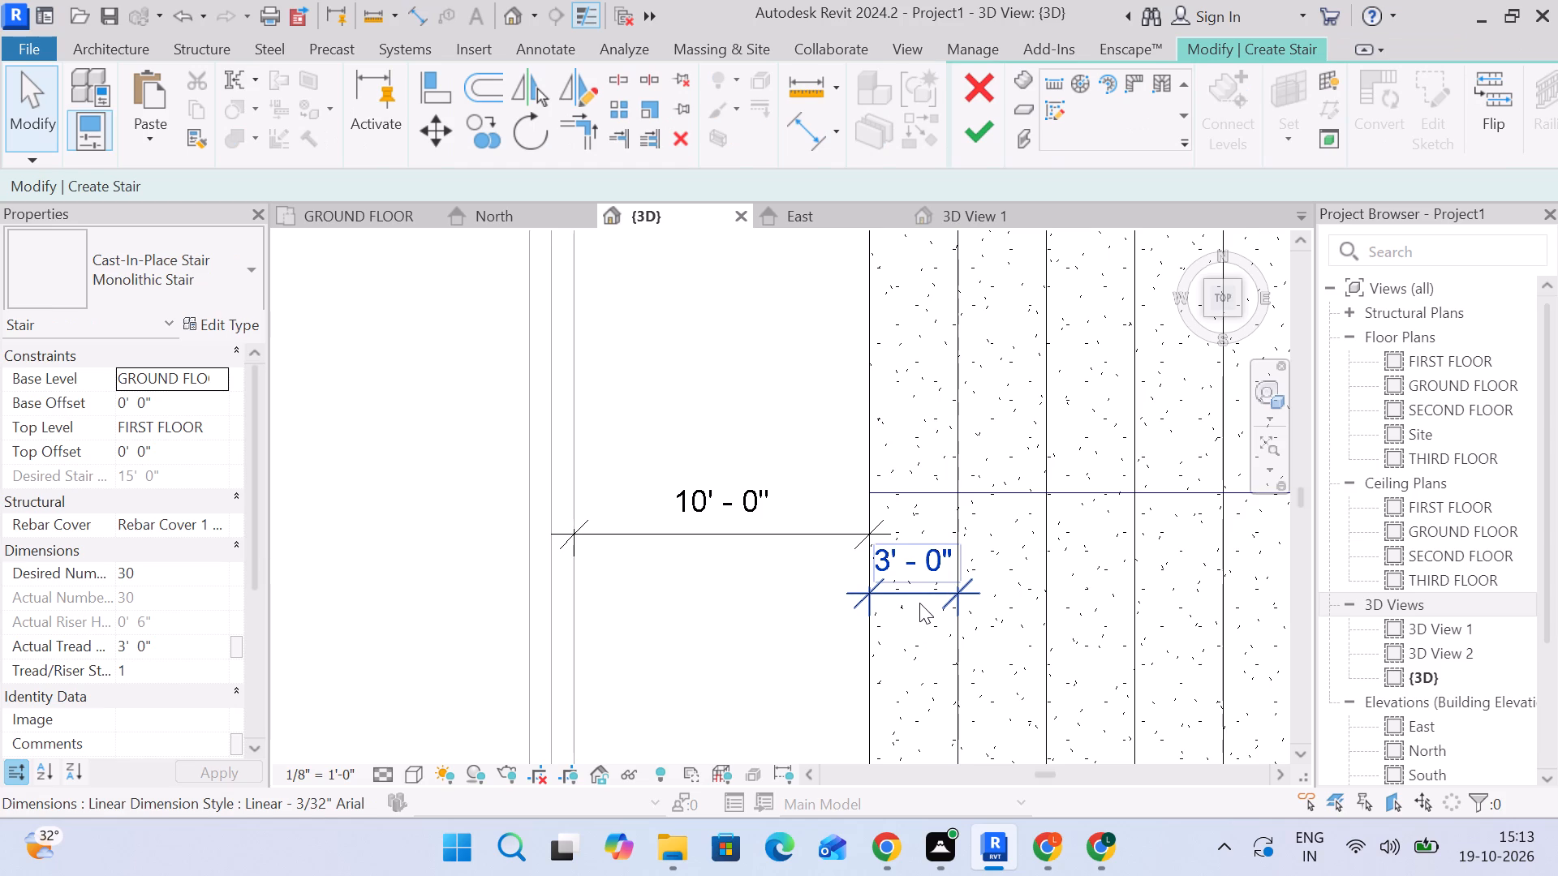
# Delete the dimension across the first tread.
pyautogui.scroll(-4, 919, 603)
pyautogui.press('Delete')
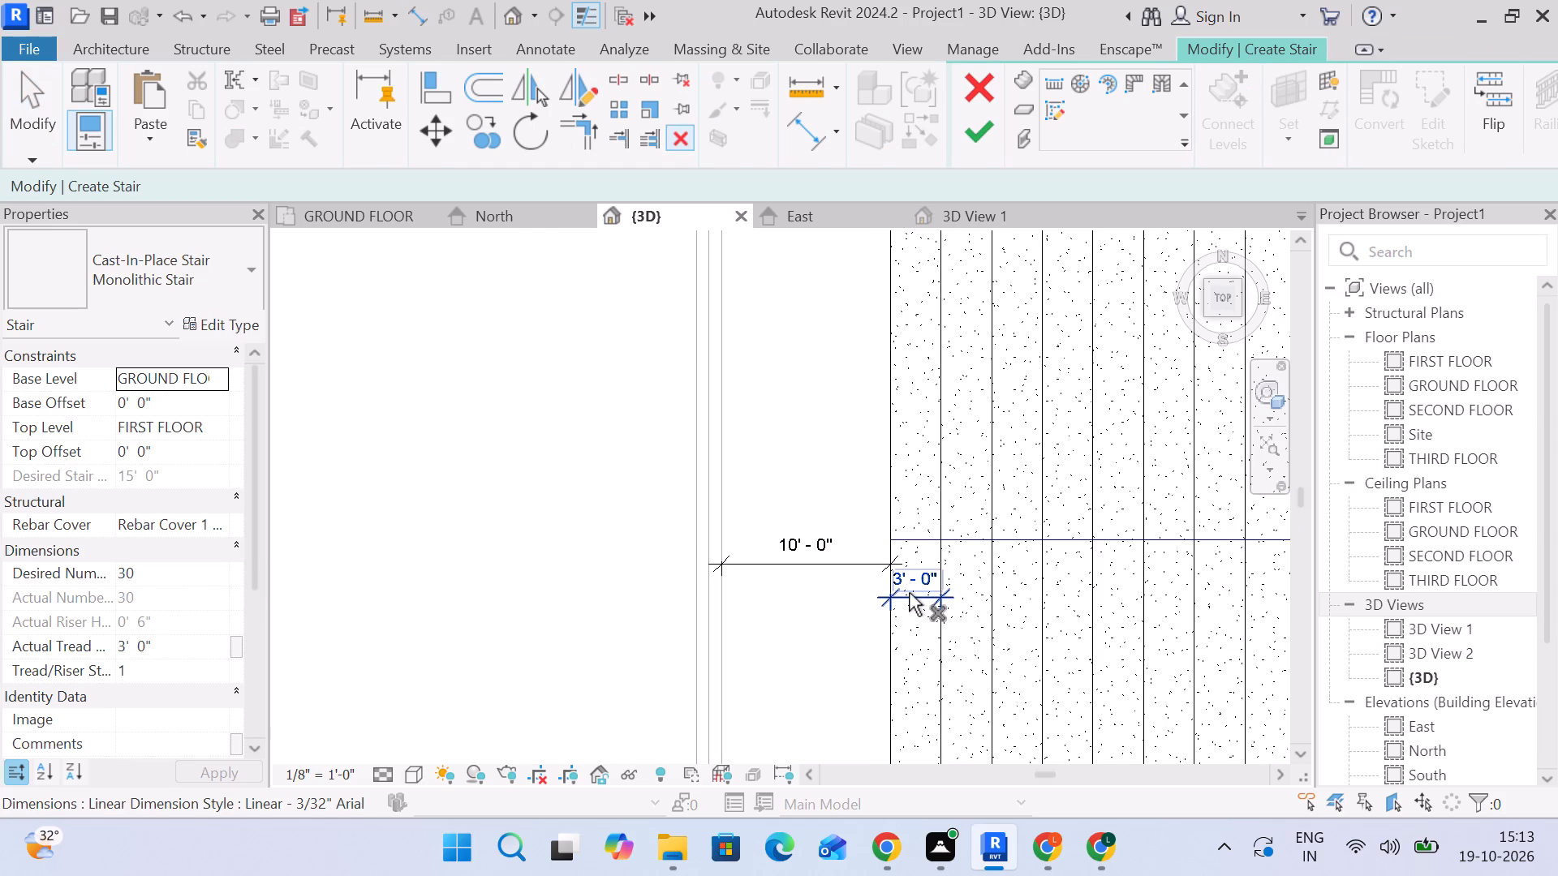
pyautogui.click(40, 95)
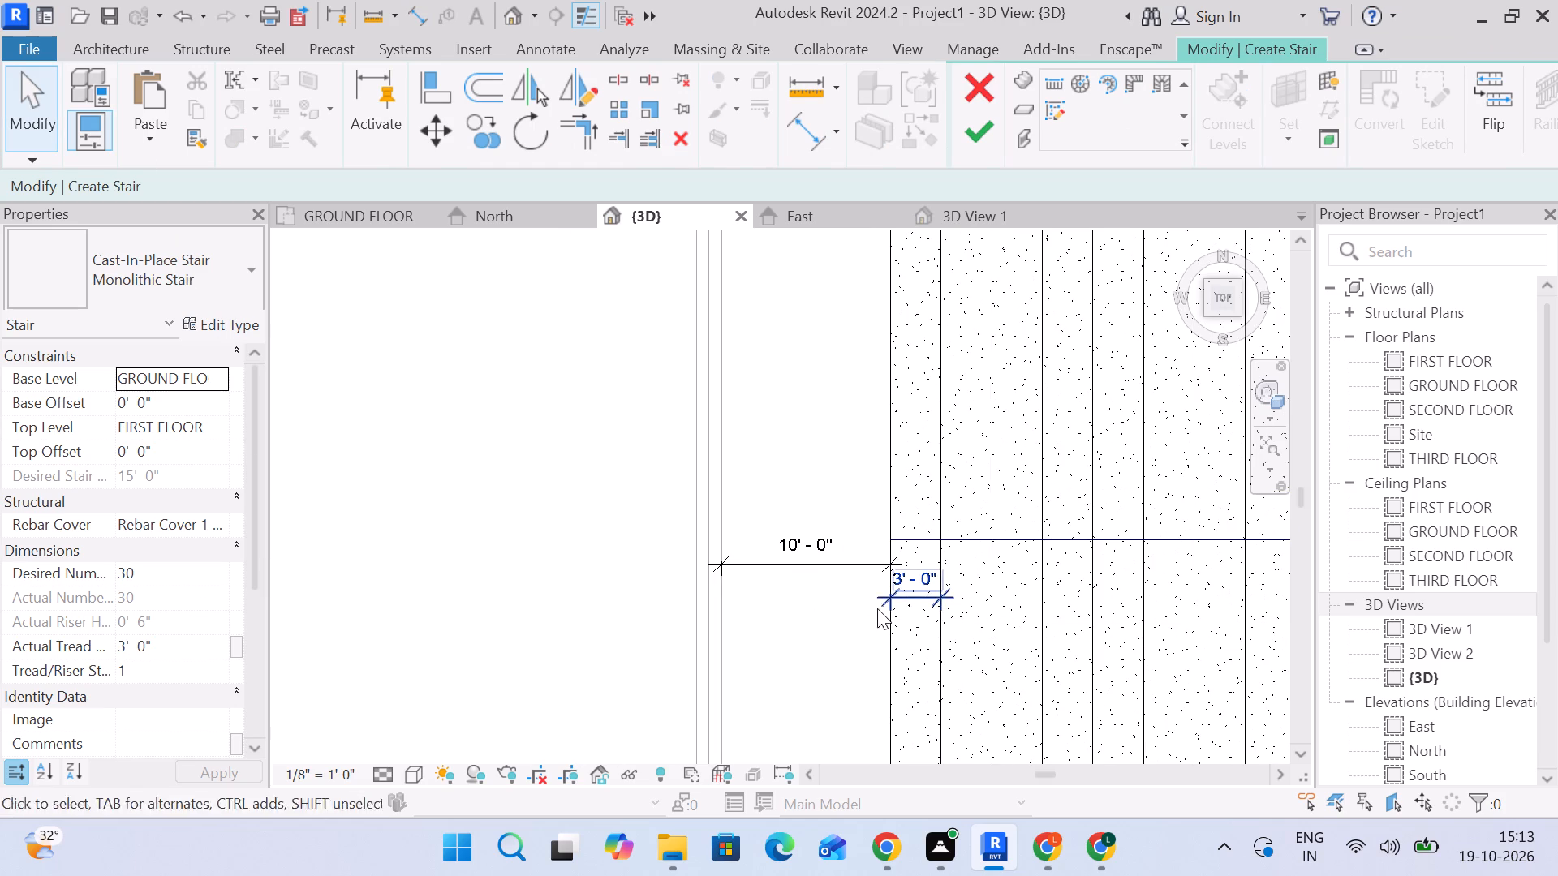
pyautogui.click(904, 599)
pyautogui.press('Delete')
# Examine the stair and surrounding walls in 3D from above, the front and the side, checking both ends of the run.
pyautogui.scroll(-4, 799, 556)
pyautogui.moveTo(792, 541); pyautogui.dragTo(708, 471, button='middle')
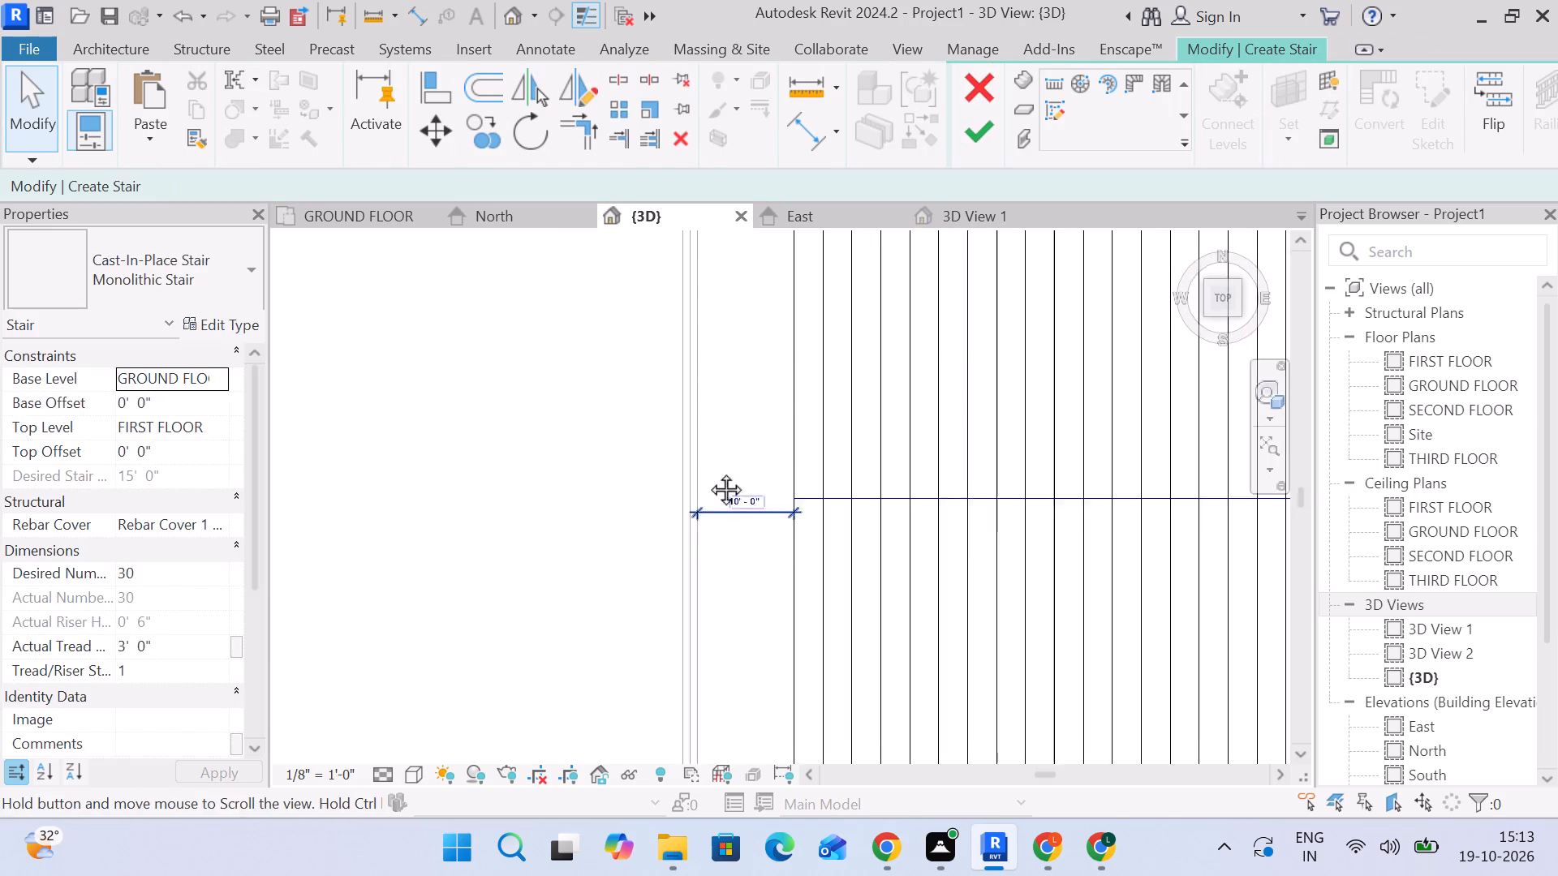
pyautogui.moveTo(708, 471); pyautogui.dragTo(704, 470, button='middle')
pyautogui.scroll(-4, 708, 470)
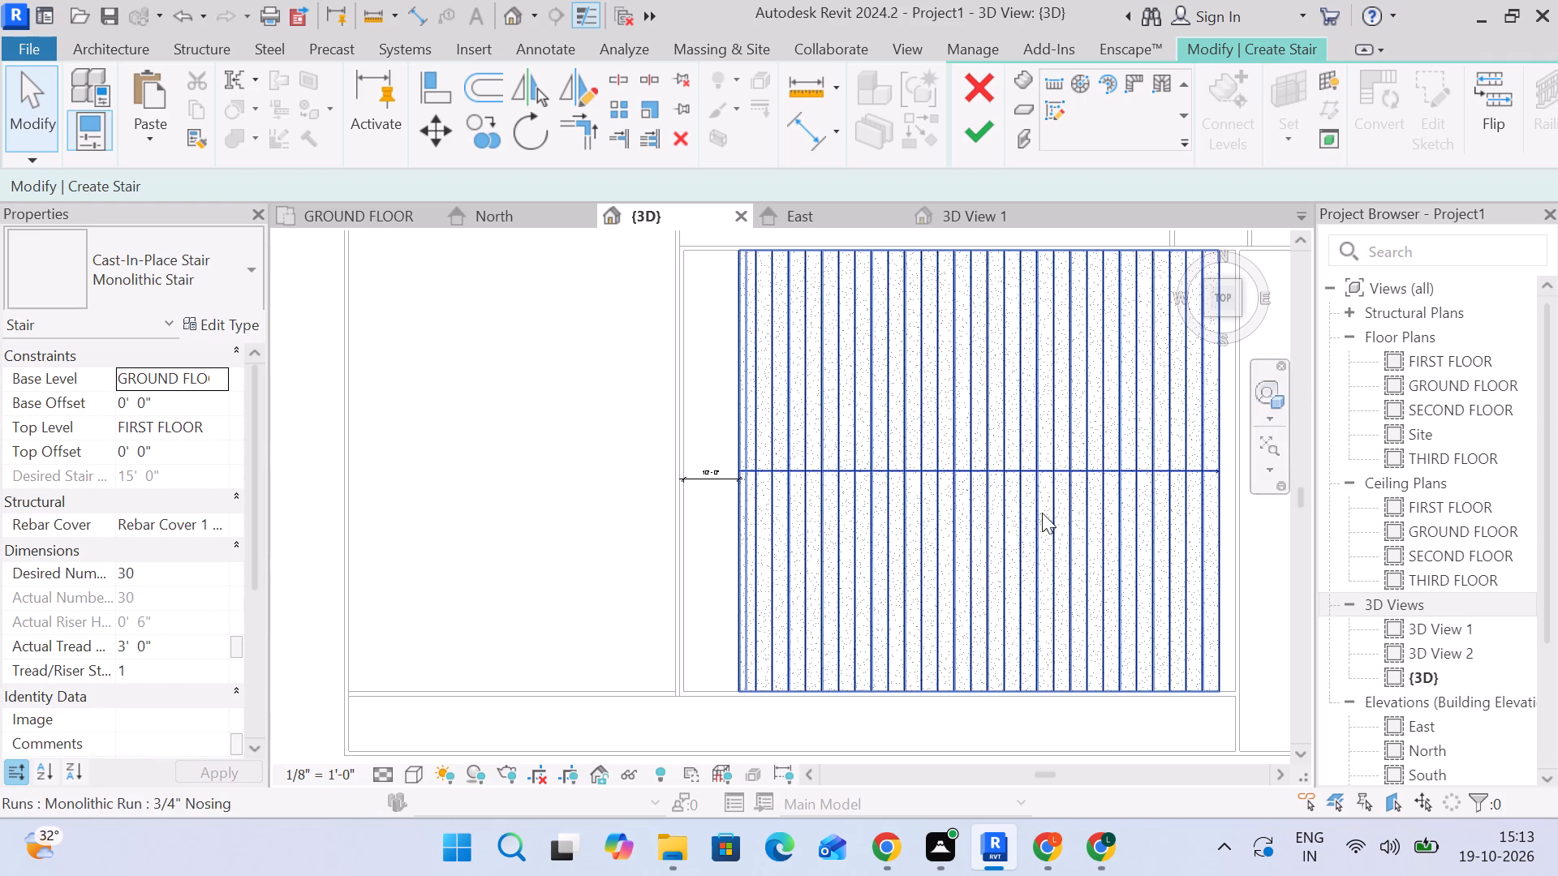
pyautogui.scroll(4, 1019, 523)
pyautogui.scroll(-4, 1011, 538)
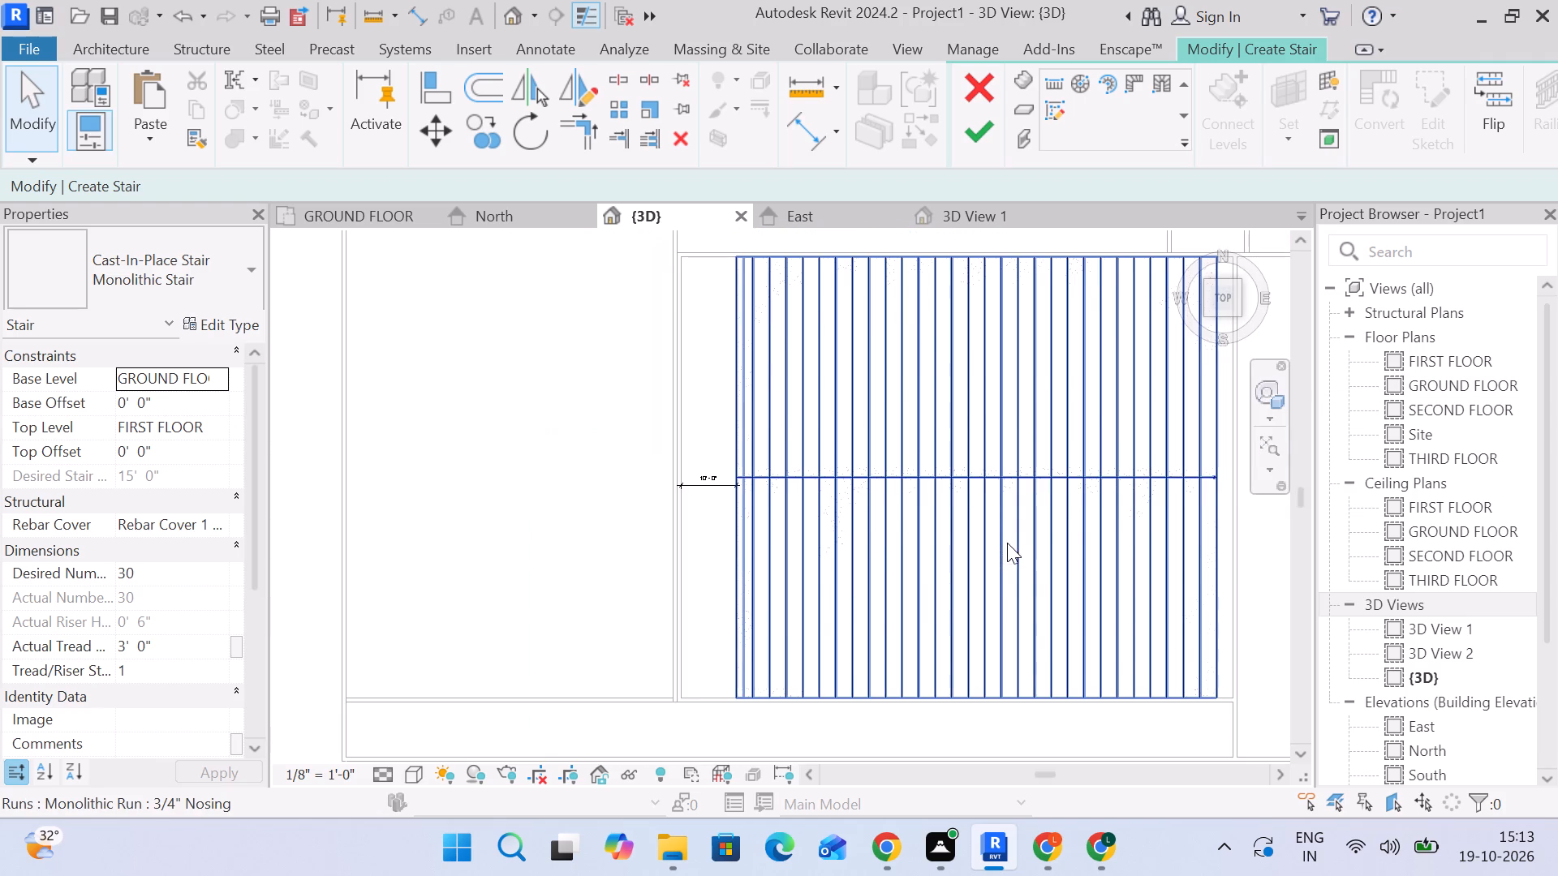
pyautogui.moveTo(1007, 543); pyautogui.dragTo(1003, 507, button='middle')
pyautogui.keyDown('shift'); pyautogui.scroll(-1, 1004, 481); pyautogui.keyUp('shift')
pyautogui.keyDown('shift'); pyautogui.moveTo(1005, 487); pyautogui.dragTo(1005, 260, button='middle'); pyautogui.keyUp('shift')
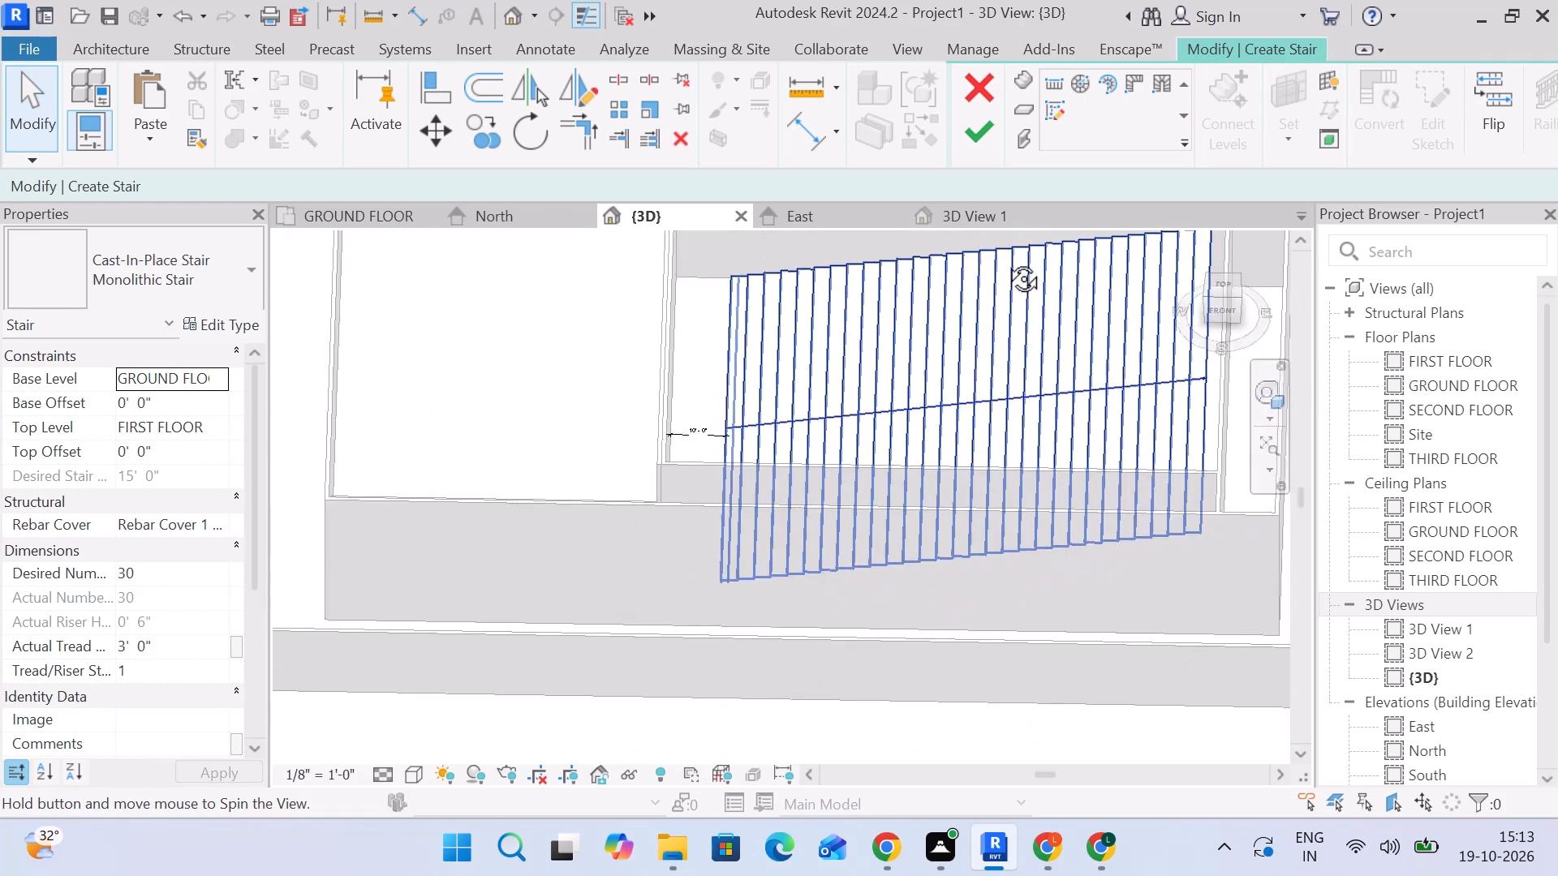
pyautogui.keyDown('shift'); pyautogui.moveTo(1005, 260); pyautogui.dragTo(1009, 151, button='middle'); pyautogui.keyUp('shift')
pyautogui.scroll(3, 889, 483)
pyautogui.scroll(-2, 925, 569)
pyautogui.keyDown('shift'); pyautogui.moveTo(937, 563); pyautogui.dragTo(955, 254, button='middle'); pyautogui.keyUp('shift')
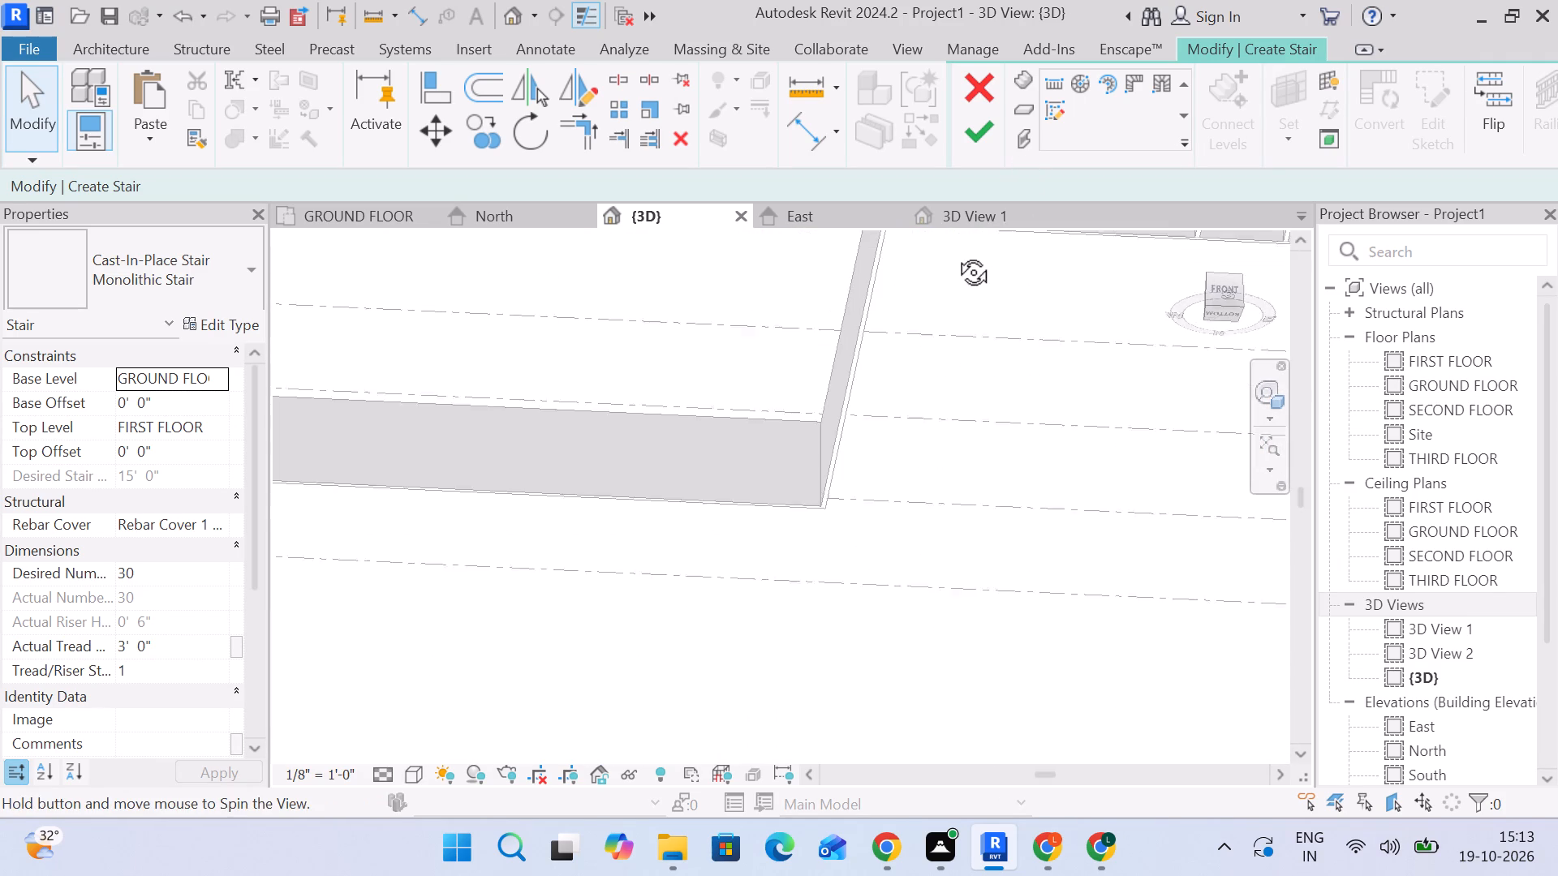
pyautogui.keyDown('shift'); pyautogui.moveTo(955, 254); pyautogui.dragTo(955, 253, button='middle'); pyautogui.keyUp('shift')
pyautogui.scroll(-4, 987, 389)
pyautogui.moveTo(992, 423); pyautogui.dragTo(846, 695, button='middle')
pyautogui.scroll(1, 846, 695)
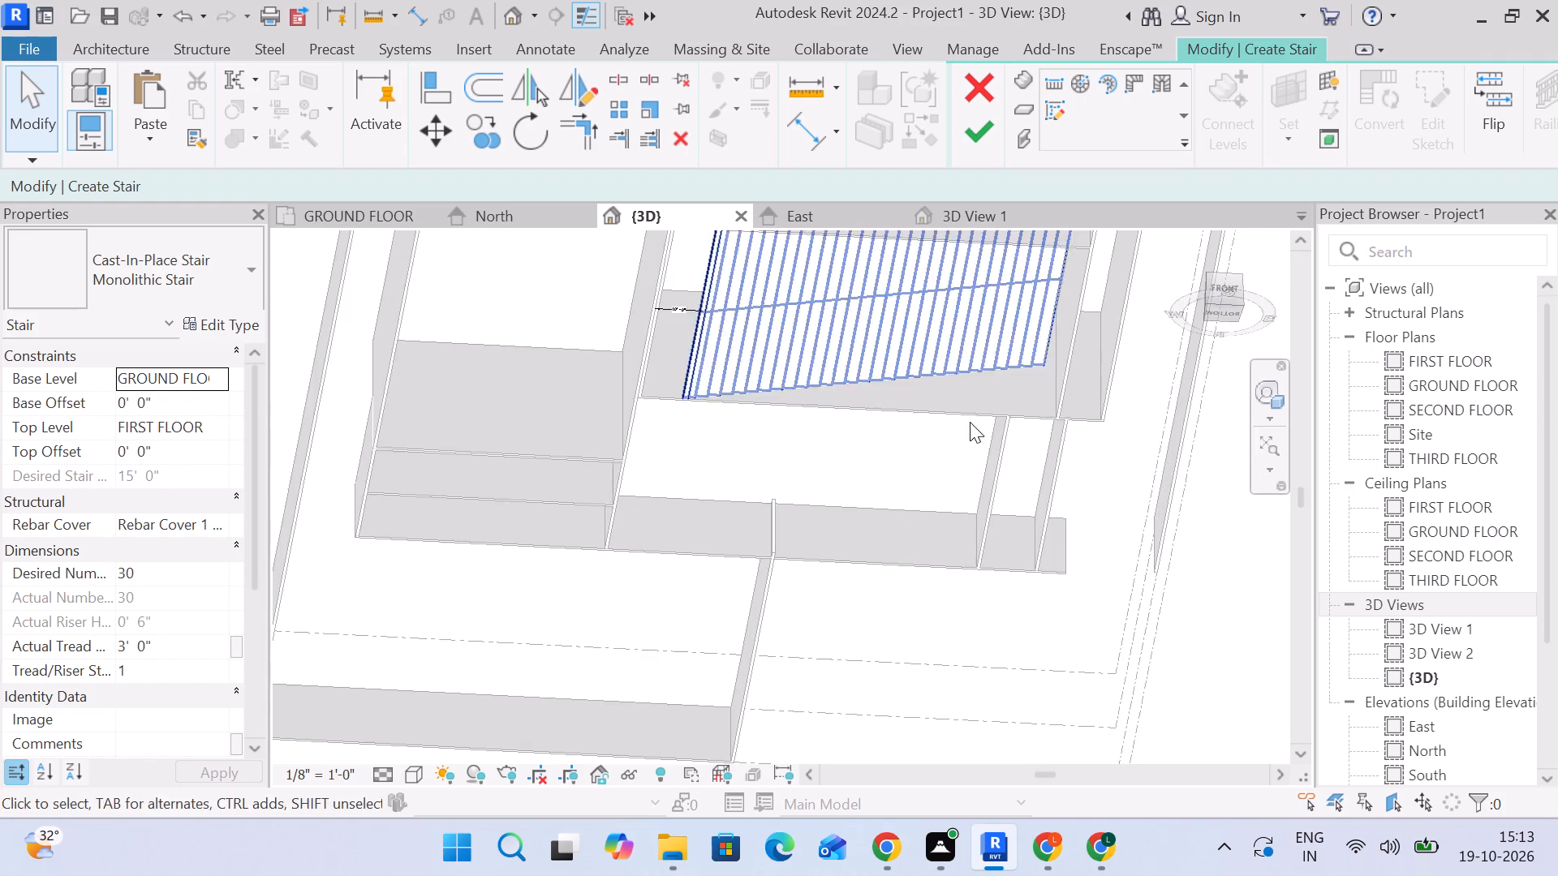
pyautogui.scroll(-1, 970, 422)
pyautogui.keyDown('shift'); pyautogui.moveTo(972, 433); pyautogui.dragTo(723, 439, button='middle'); pyautogui.keyUp('shift')
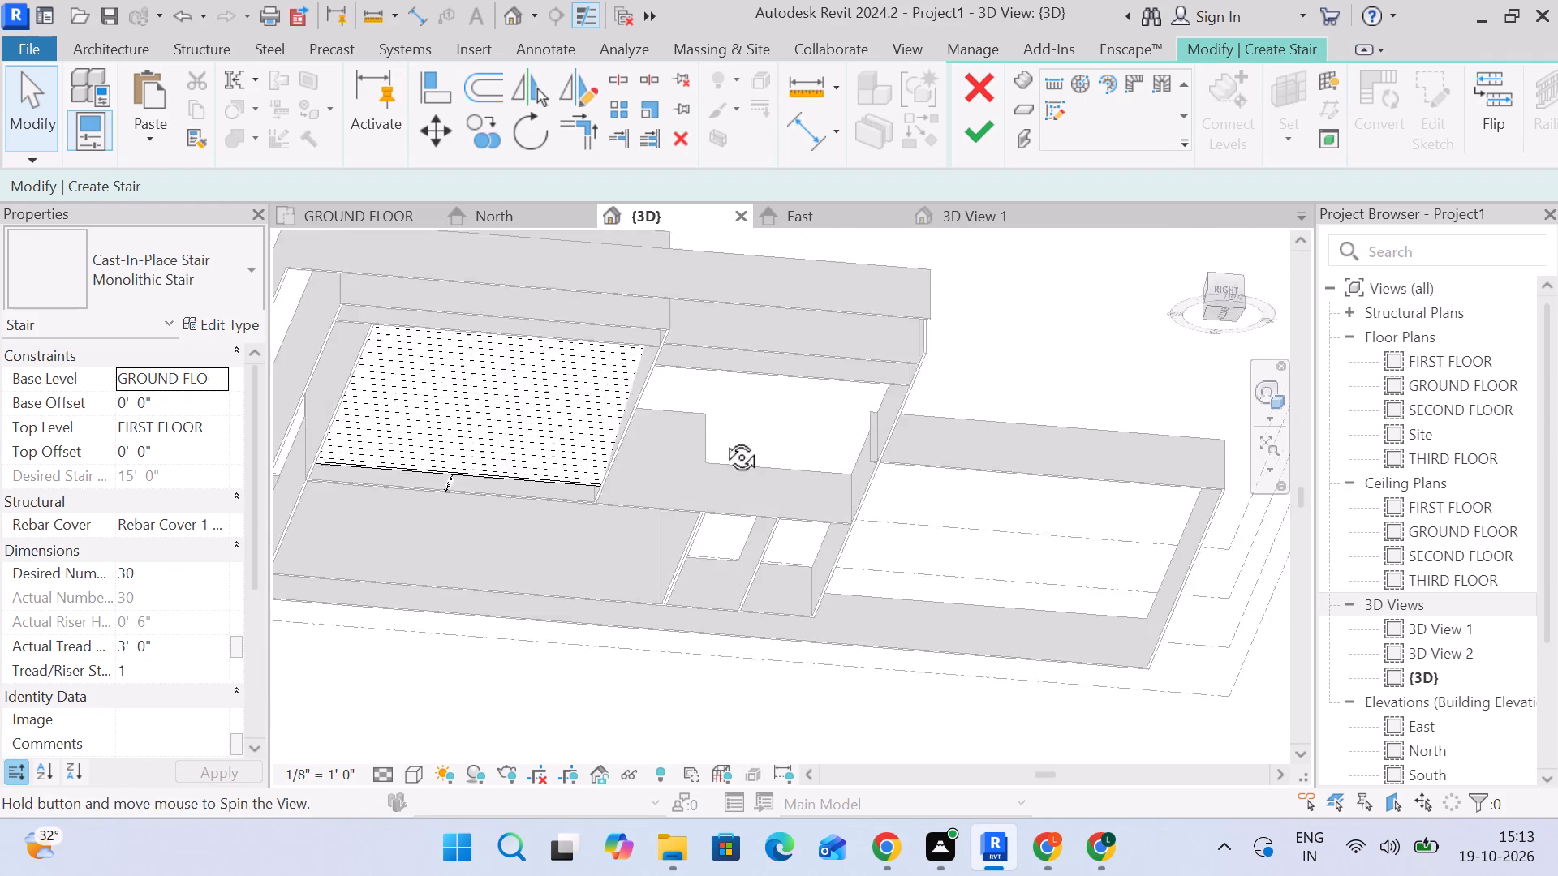
pyautogui.keyDown('shift'); pyautogui.moveTo(723, 439); pyautogui.dragTo(949, 779, button='middle'); pyautogui.keyUp('shift')
pyautogui.scroll(4, 991, 519)
pyautogui.moveTo(999, 562); pyautogui.dragTo(1054, 369, button='middle')
pyautogui.keyDown('shift'); pyautogui.moveTo(716, 427); pyautogui.dragTo(772, 480, button='middle'); pyautogui.keyUp('shift')
pyautogui.scroll(5, 767, 490)
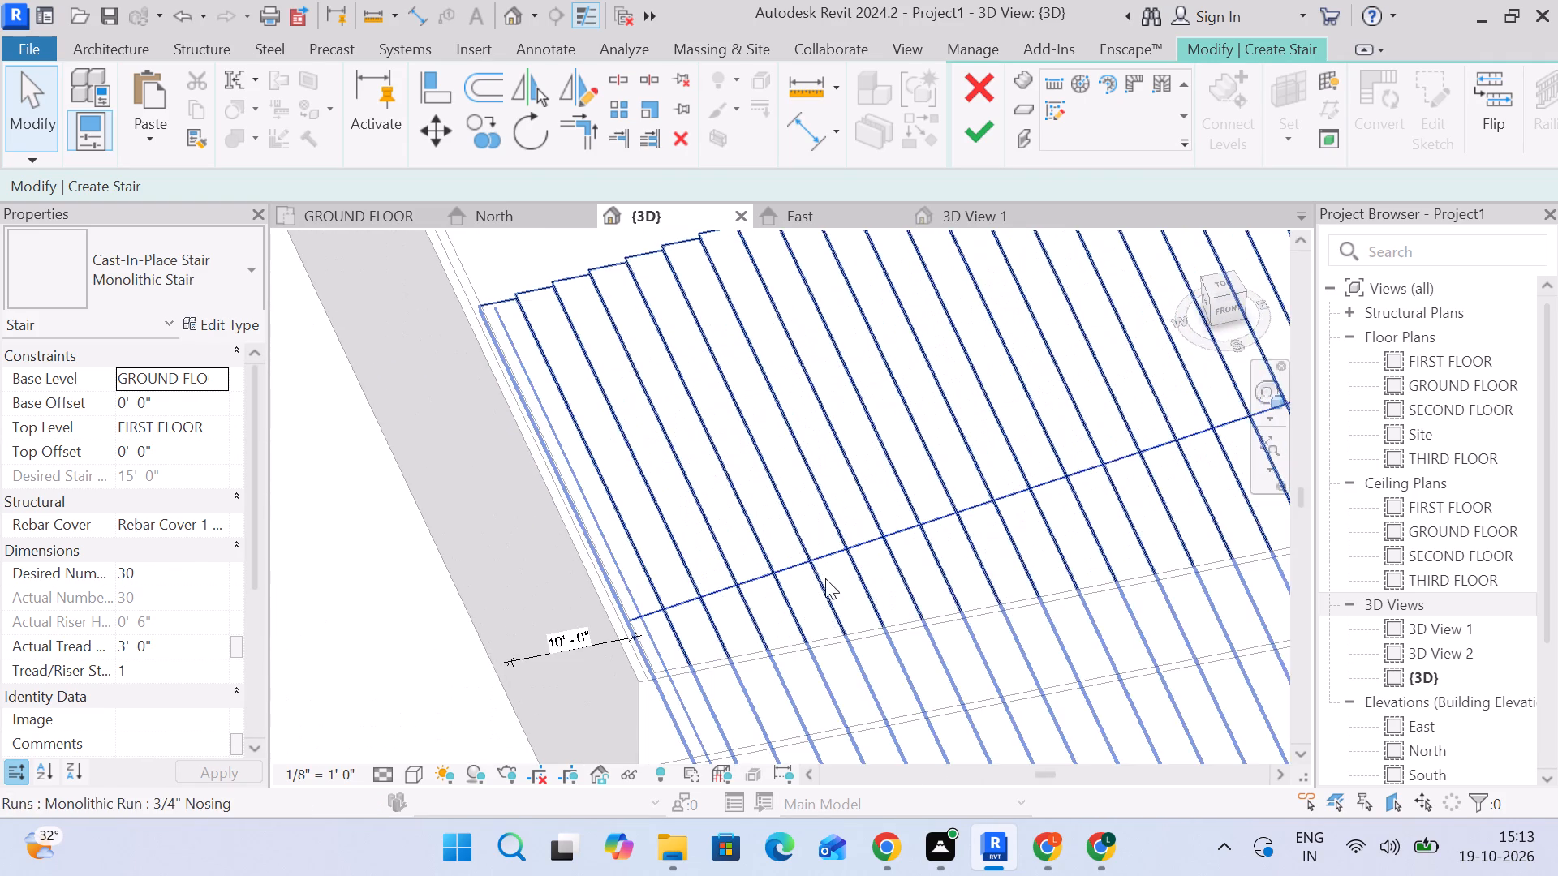
pyautogui.moveTo(825, 578); pyautogui.dragTo(768, 568, button='middle')
pyautogui.moveTo(789, 556); pyautogui.dragTo(597, 461, button='middle')
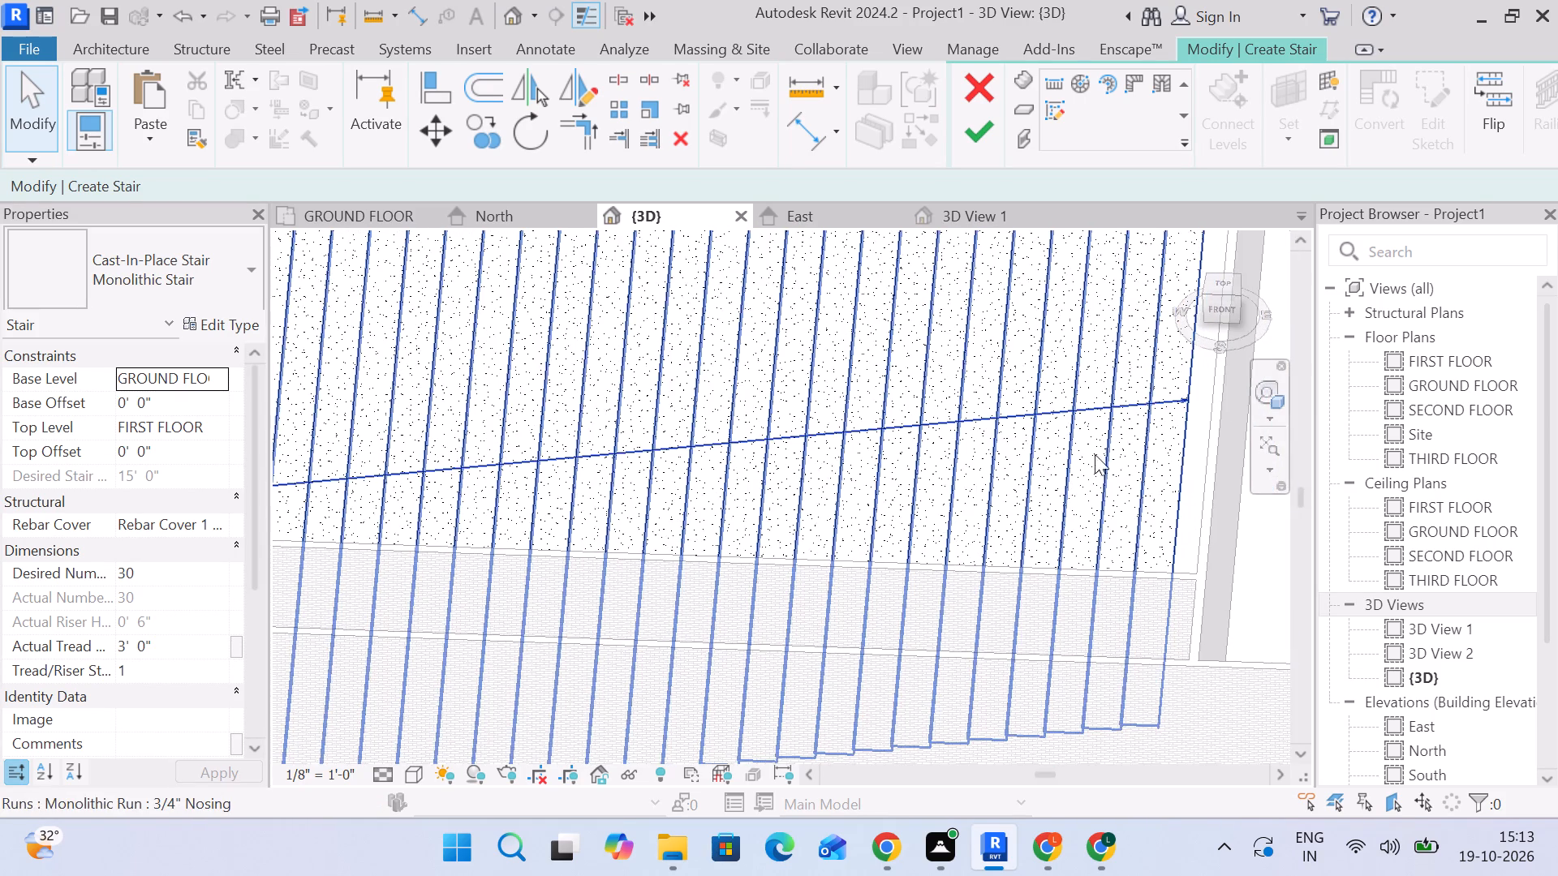
pyautogui.moveTo(1095, 454); pyautogui.dragTo(1026, 454, button='middle')
# Check the selected stair run from the top, finish the stair edit, and dismiss the save reminder without saving.
pyautogui.click(1102, 411)
pyautogui.scroll(-4, 1102, 411)
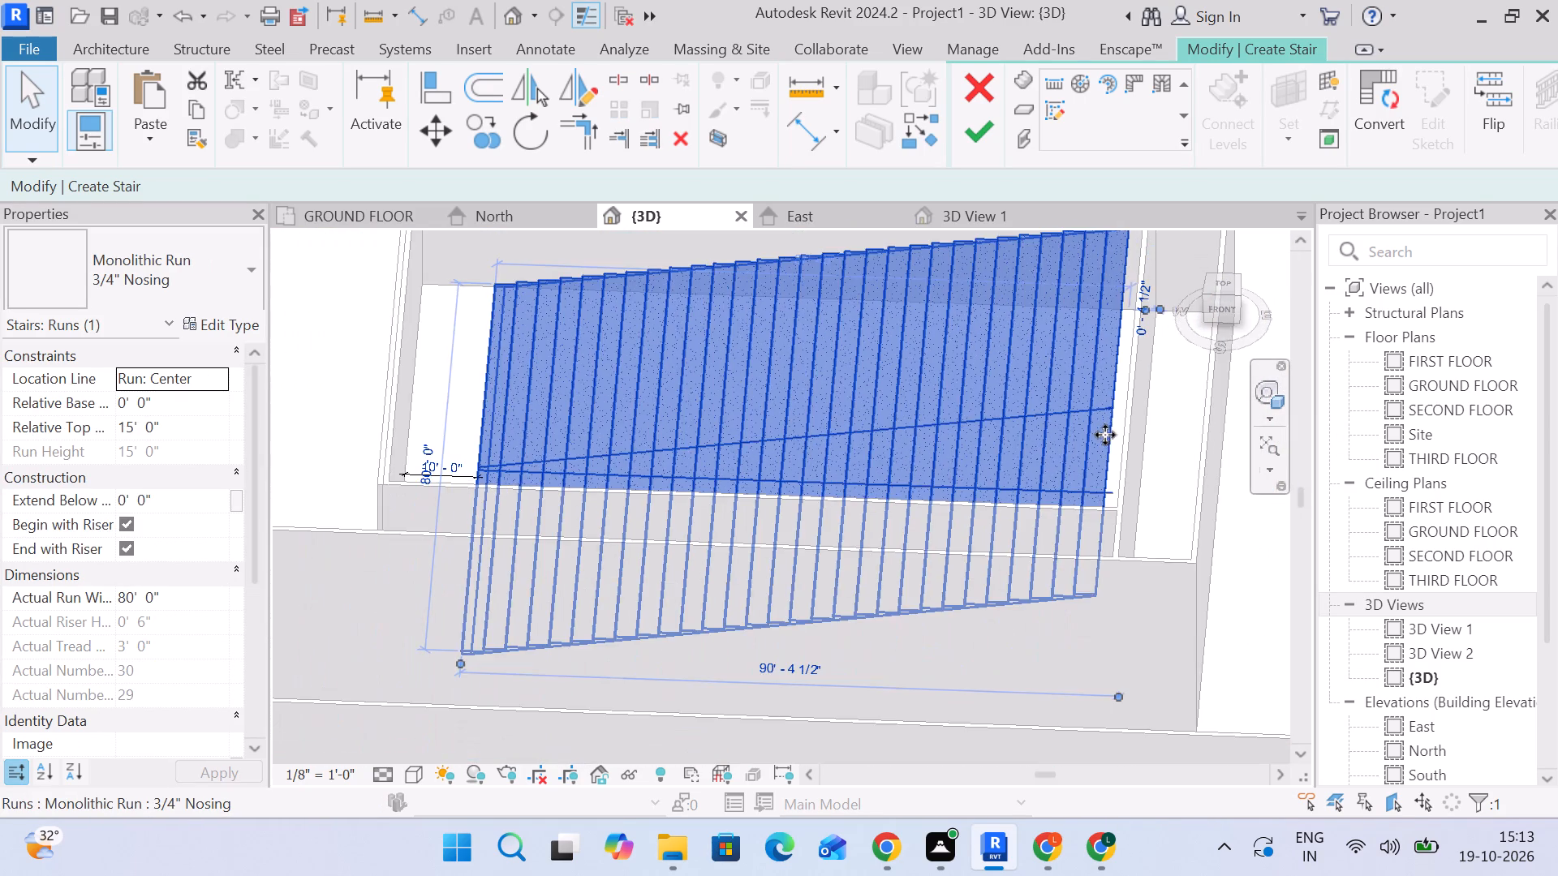
pyautogui.moveTo(1107, 439); pyautogui.dragTo(991, 509, button='middle')
pyautogui.scroll(1, 1108, 440)
pyautogui.click(1233, 290)
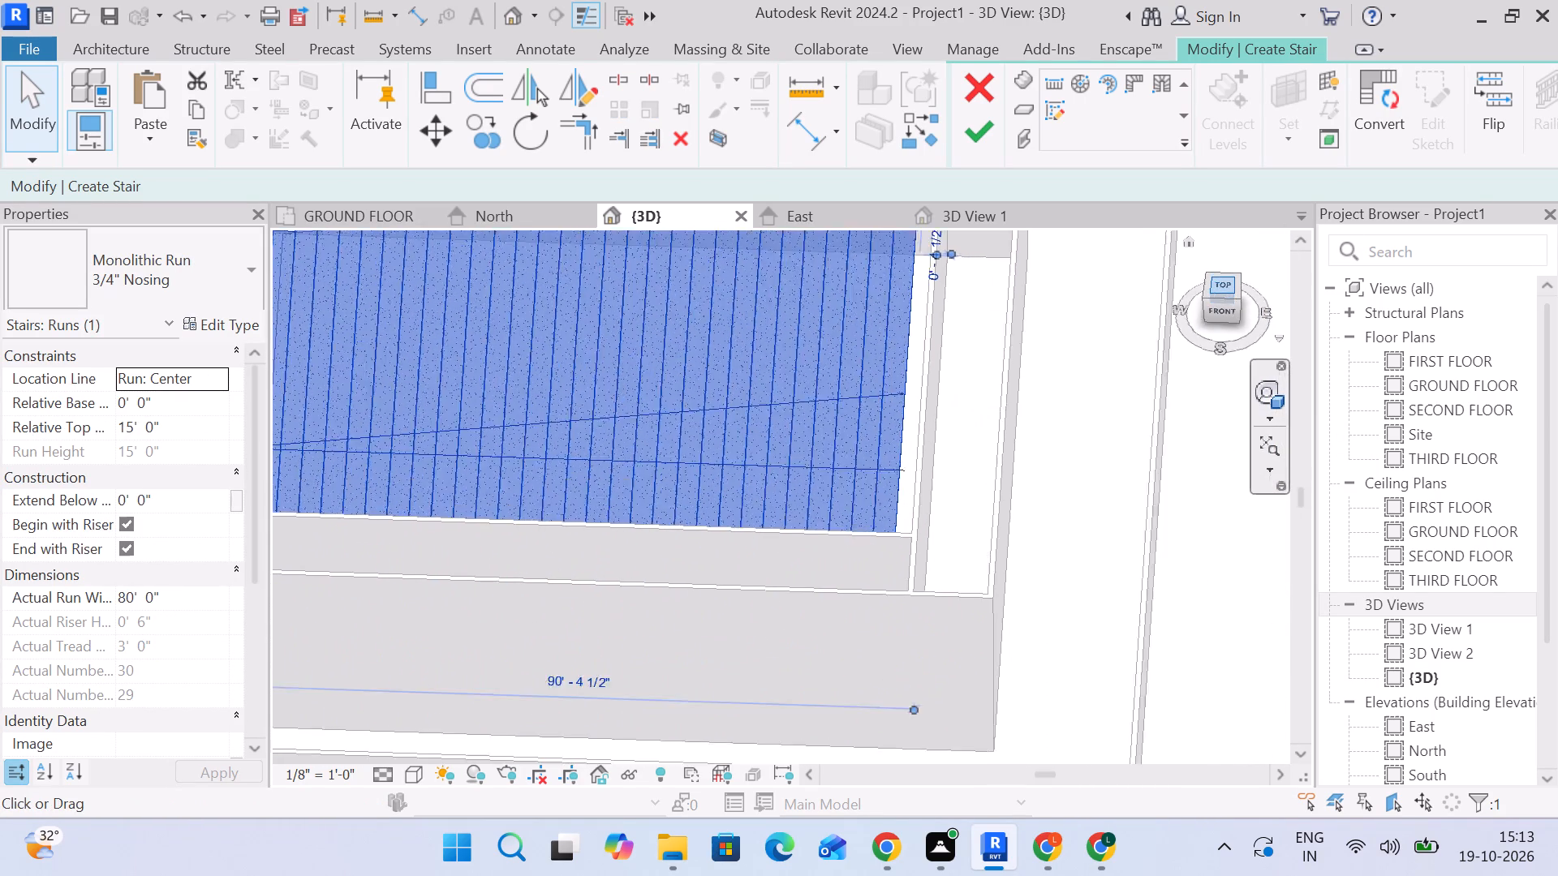
pyautogui.scroll(4, 985, 518)
pyautogui.scroll(-3, 1004, 516)
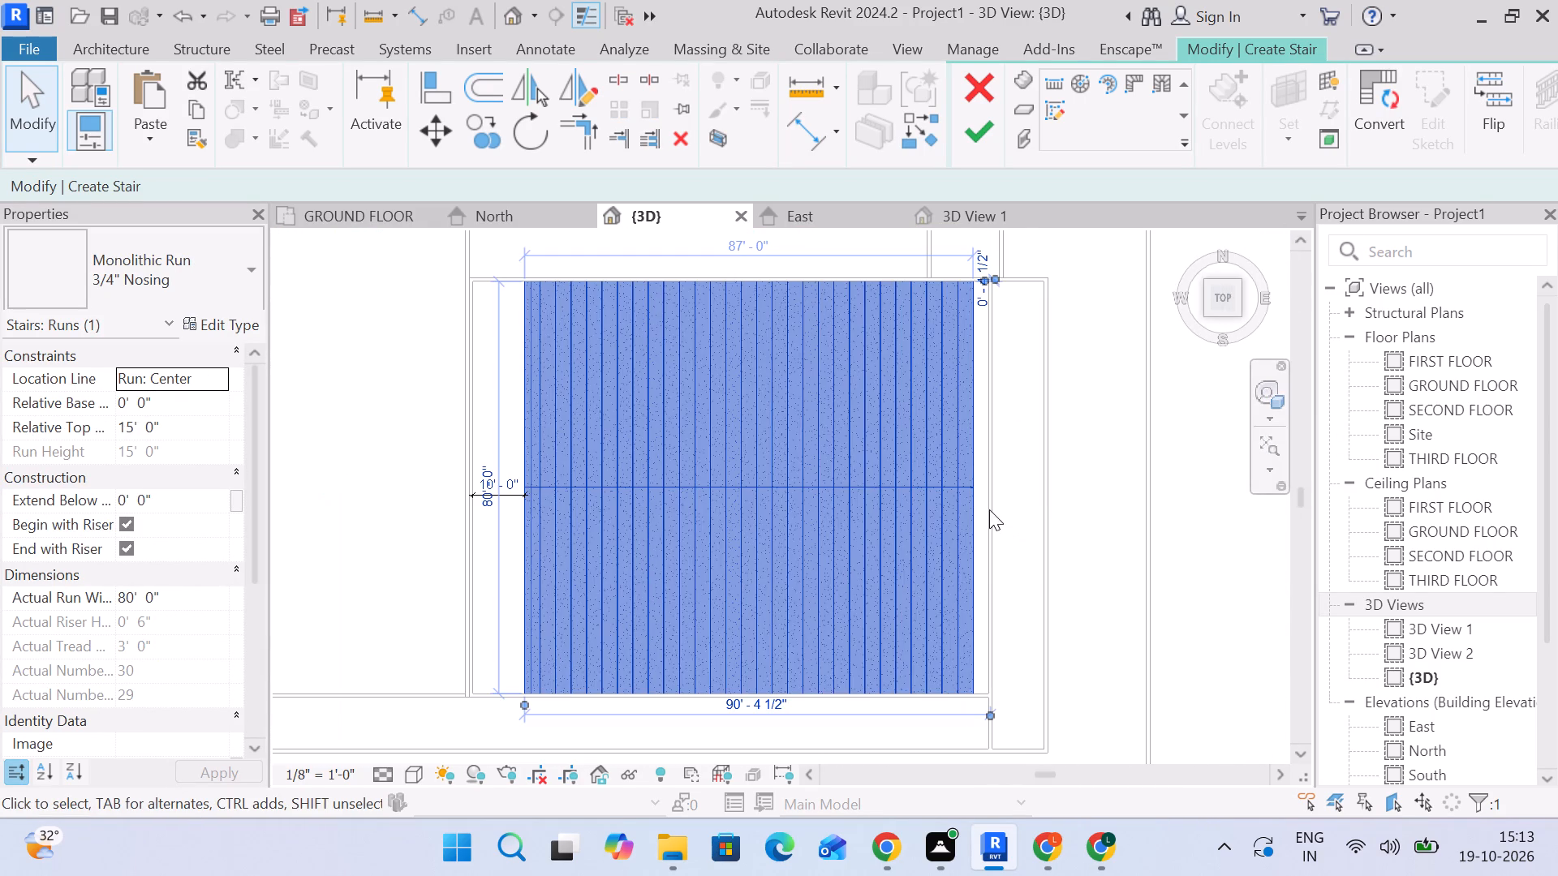
pyautogui.click(848, 494)
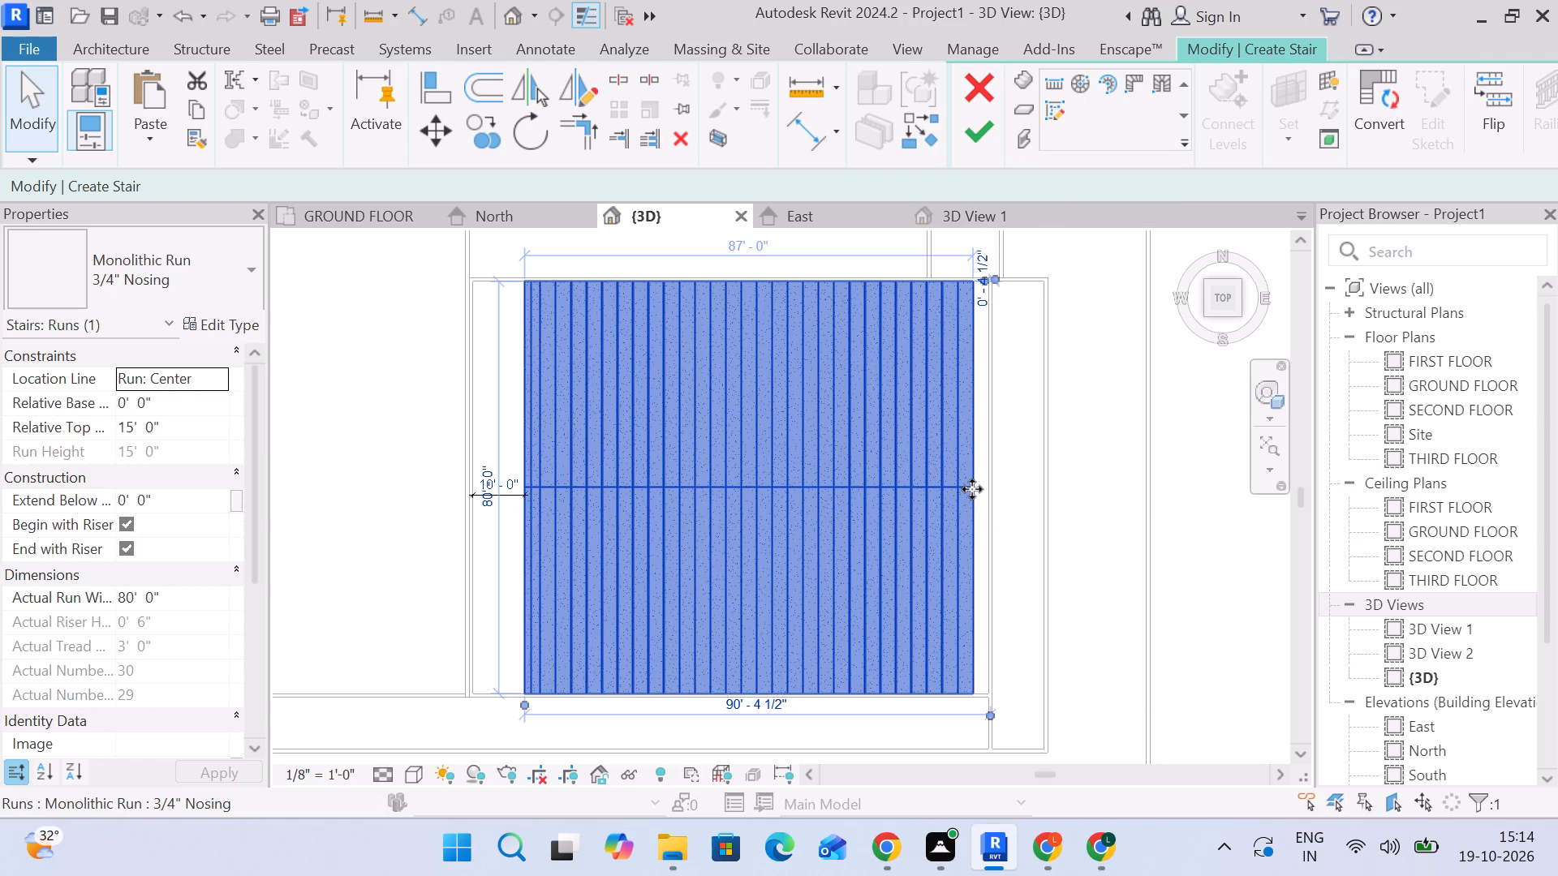
pyautogui.click(976, 144)
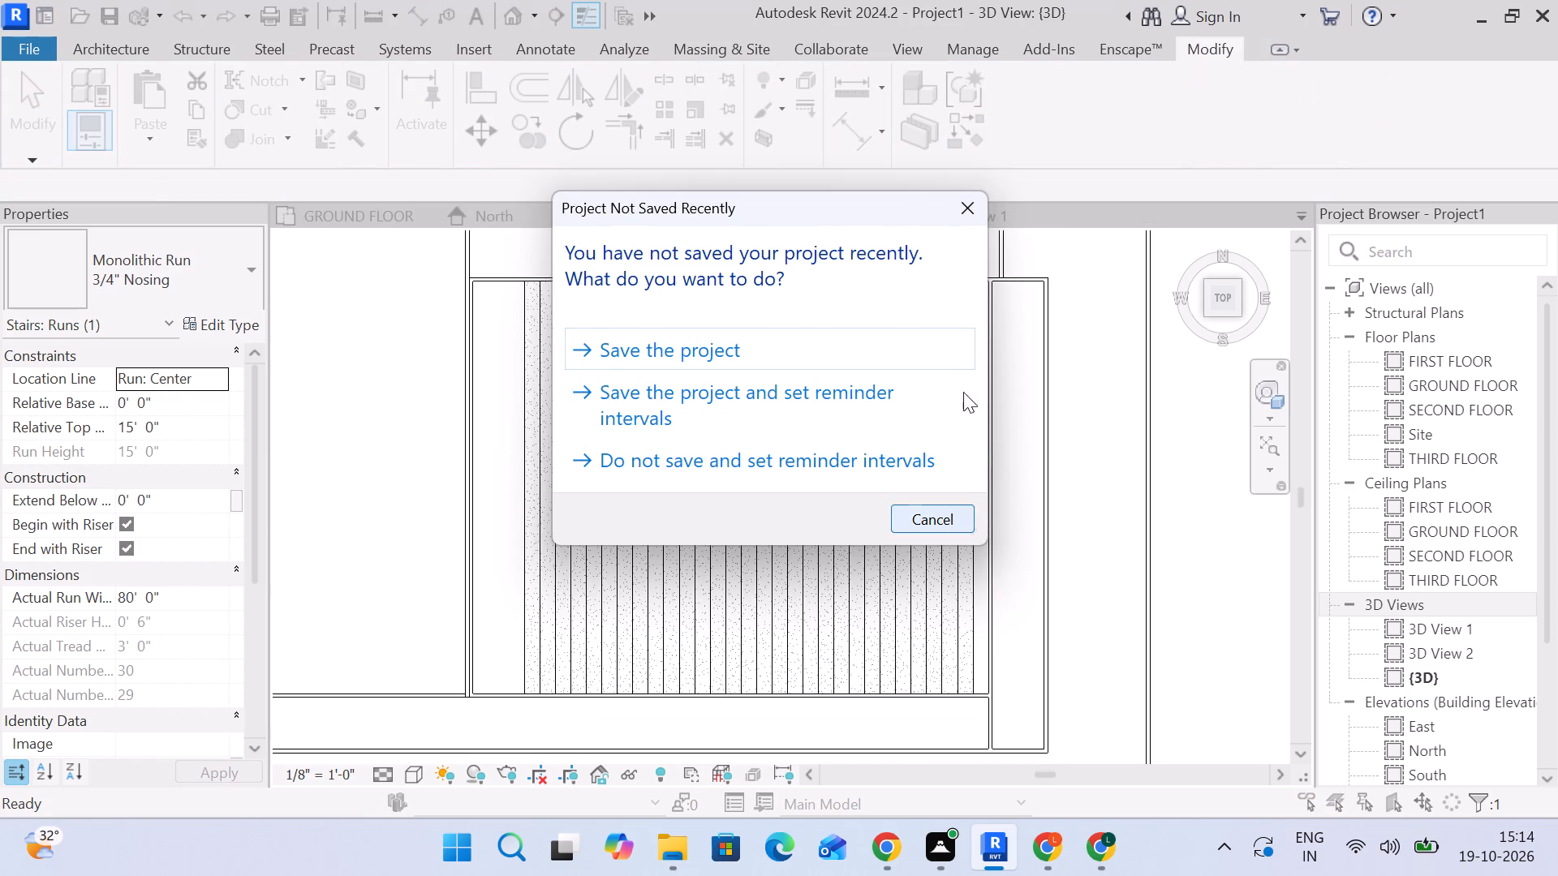
pyautogui.click(962, 192)
# Reopen the monolithic stair for editing and select its run.
pyautogui.click(859, 481)
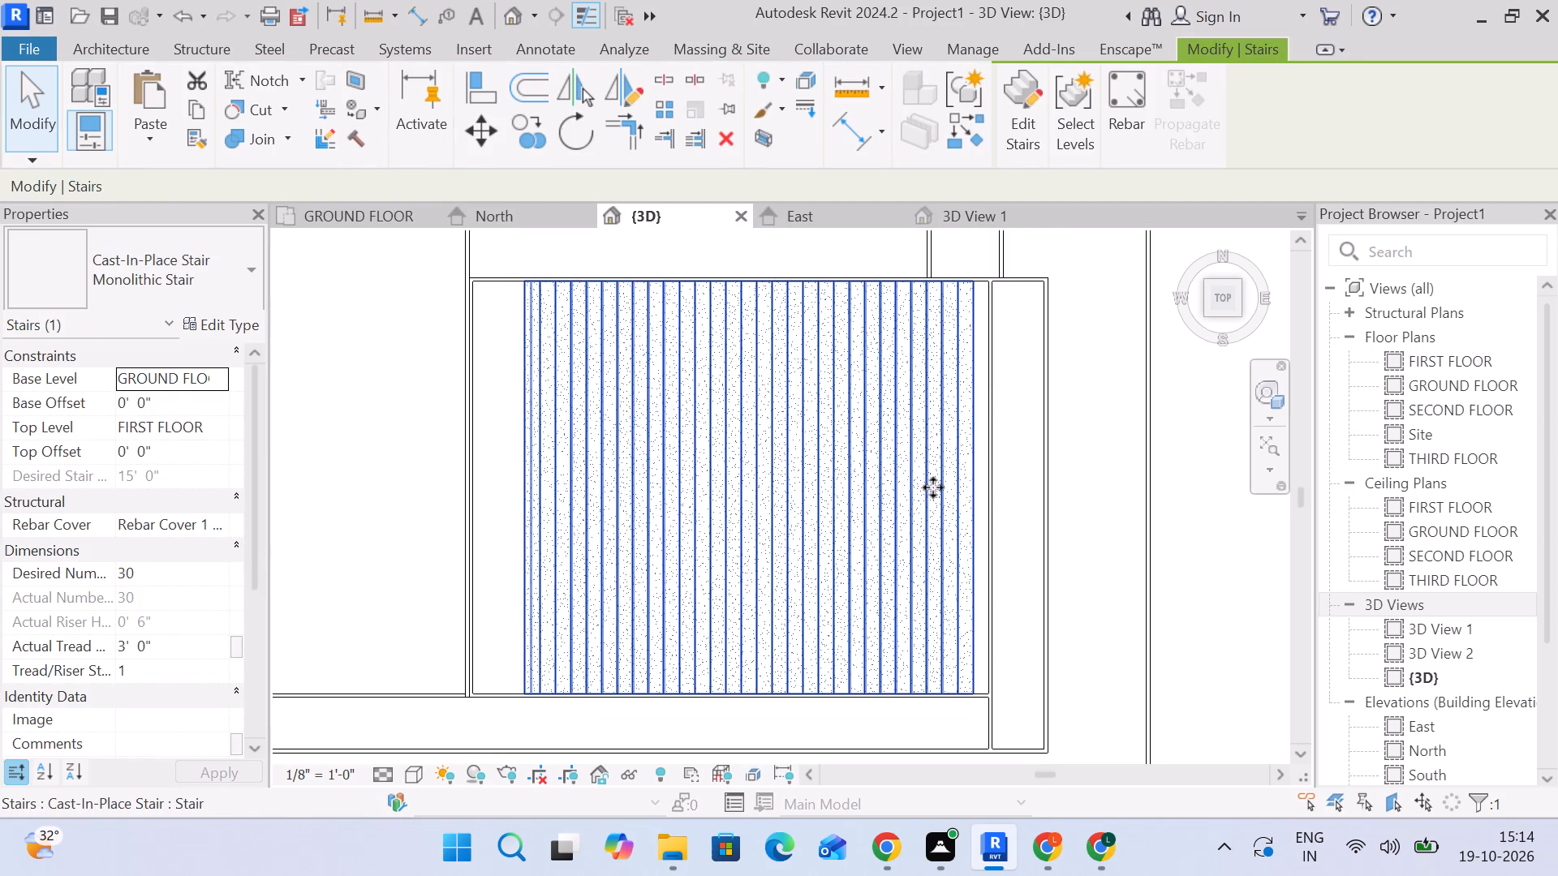
pyautogui.click(911, 475)
pyautogui.scroll(-3, 1058, 488)
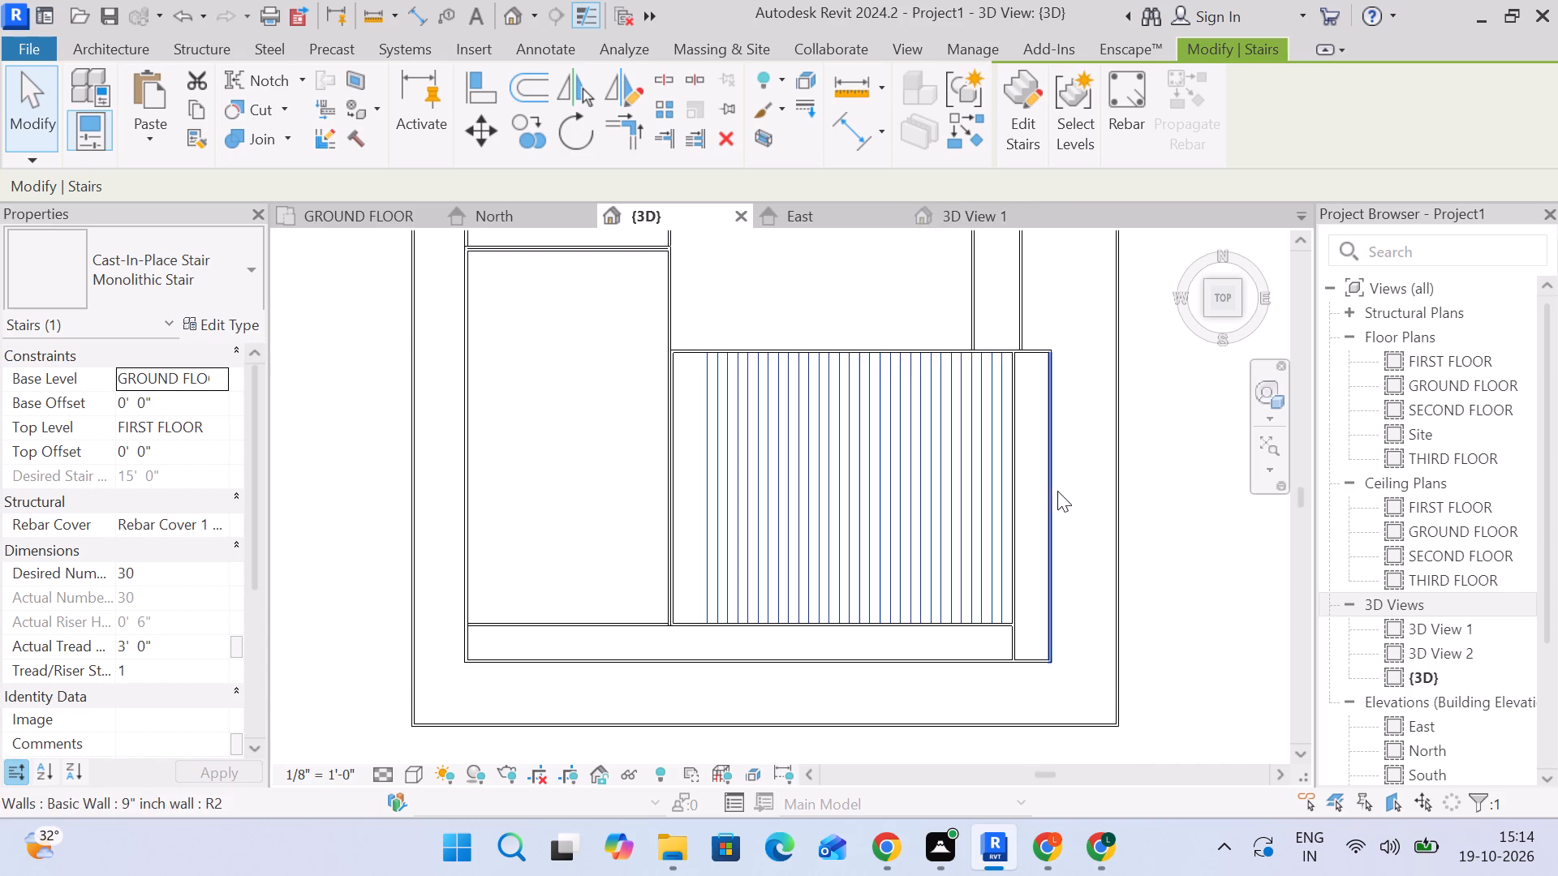
pyautogui.moveTo(1057, 491); pyautogui.dragTo(884, 417, button='middle')
pyautogui.tripleClick(1028, 440)
pyautogui.click(744, 438)
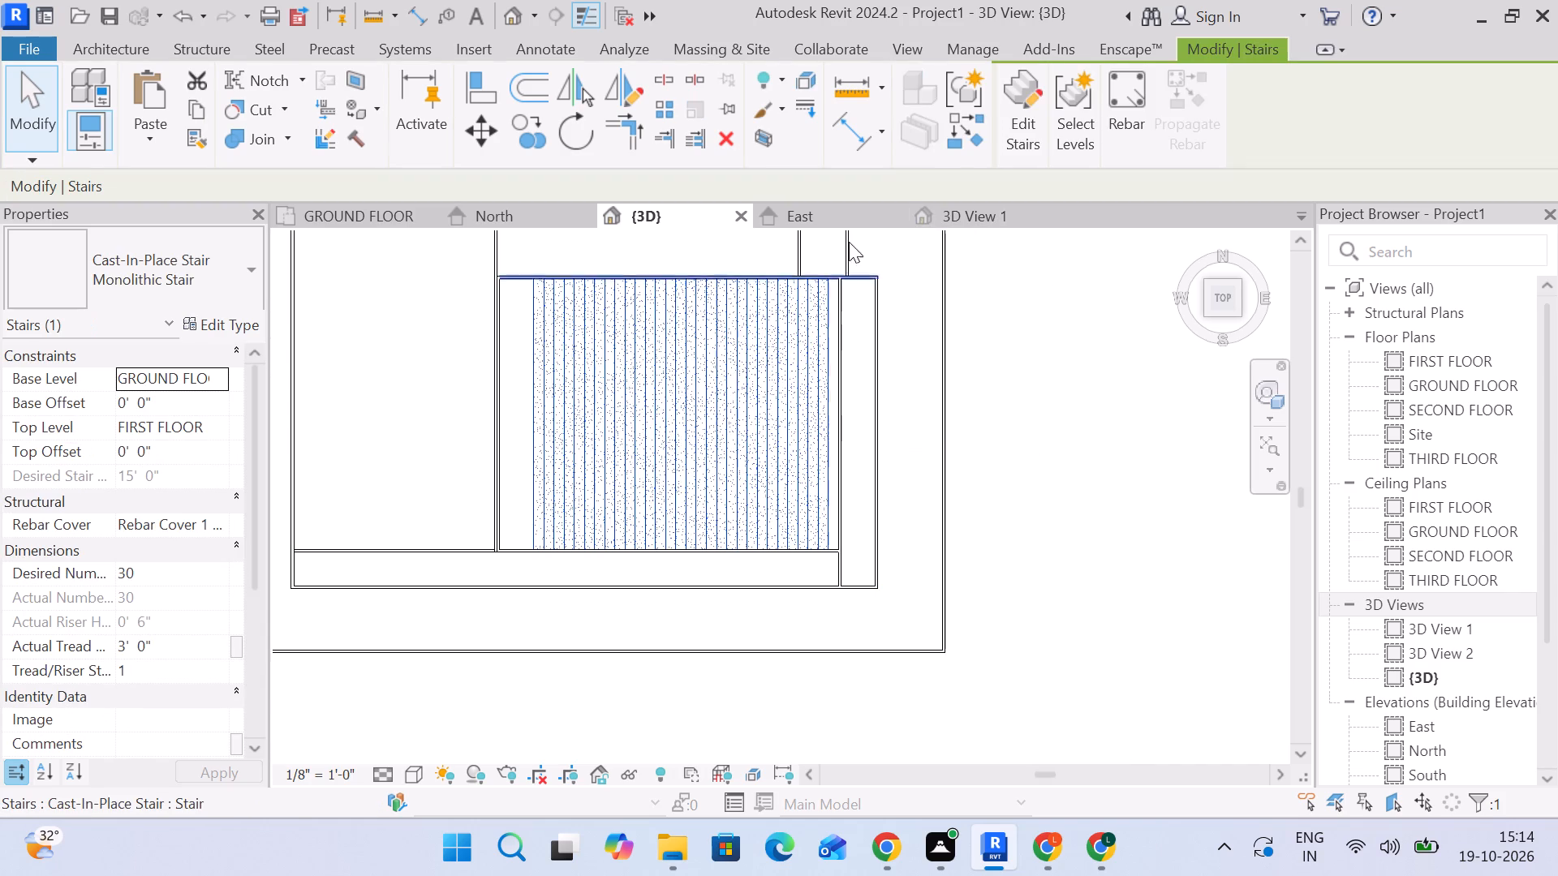
pyautogui.click(1032, 123)
pyautogui.click(816, 427)
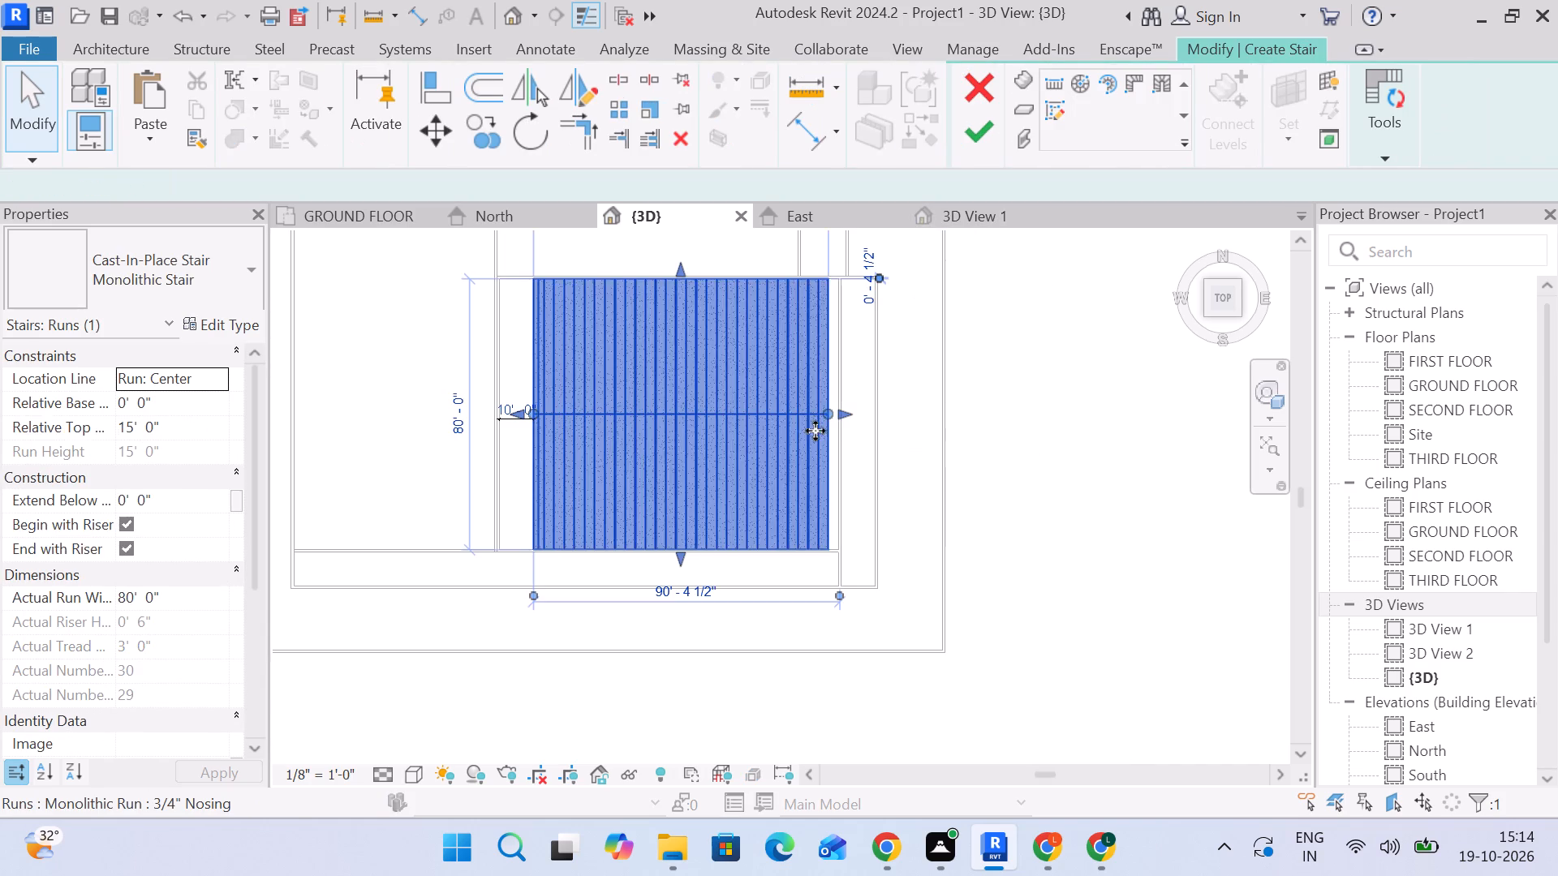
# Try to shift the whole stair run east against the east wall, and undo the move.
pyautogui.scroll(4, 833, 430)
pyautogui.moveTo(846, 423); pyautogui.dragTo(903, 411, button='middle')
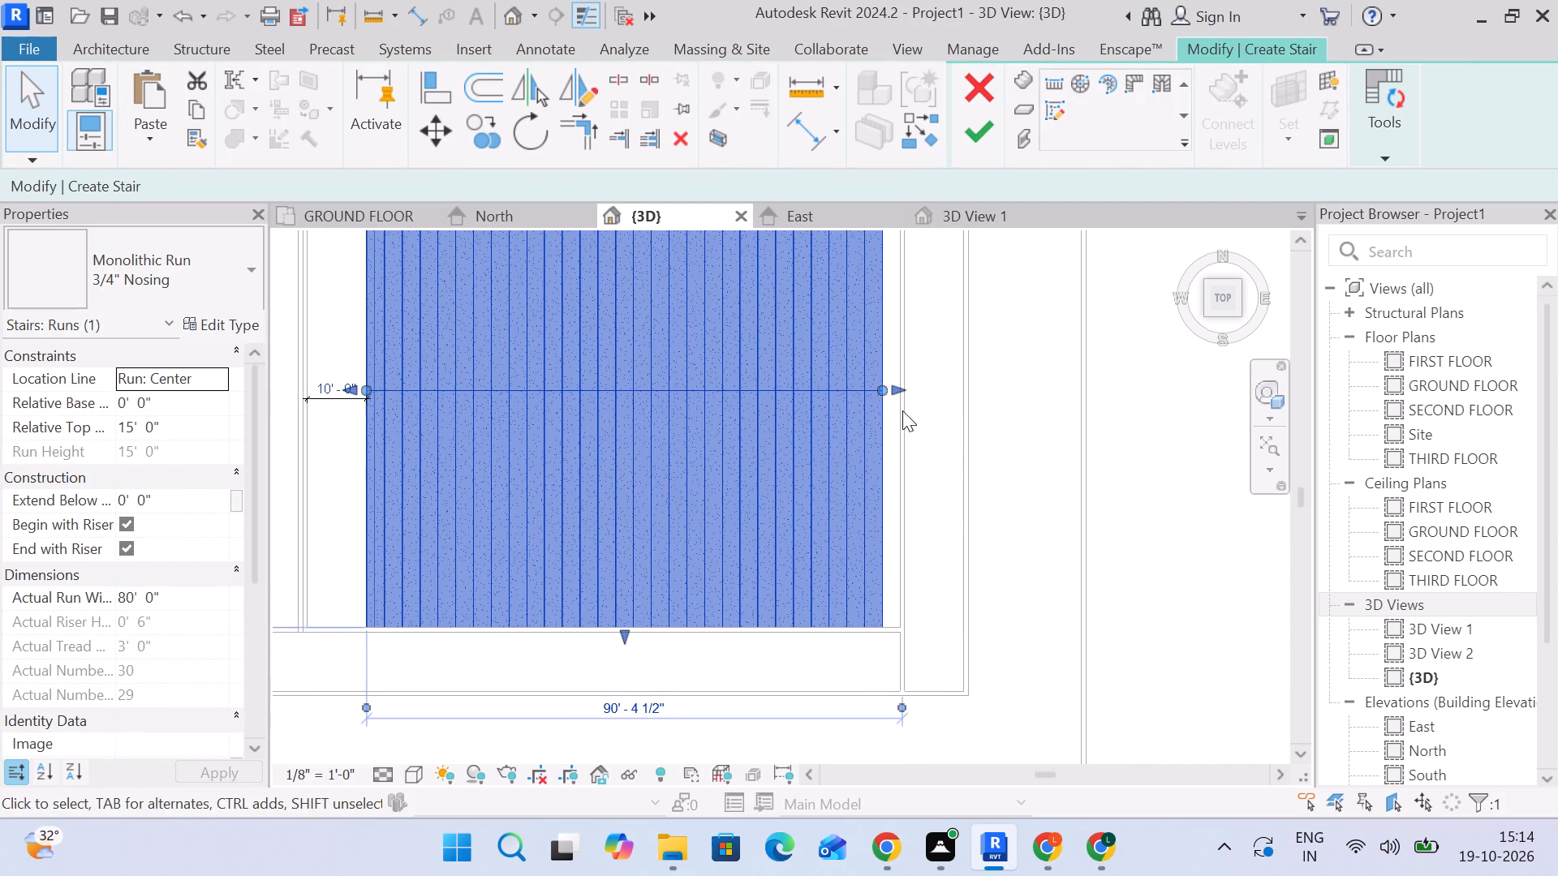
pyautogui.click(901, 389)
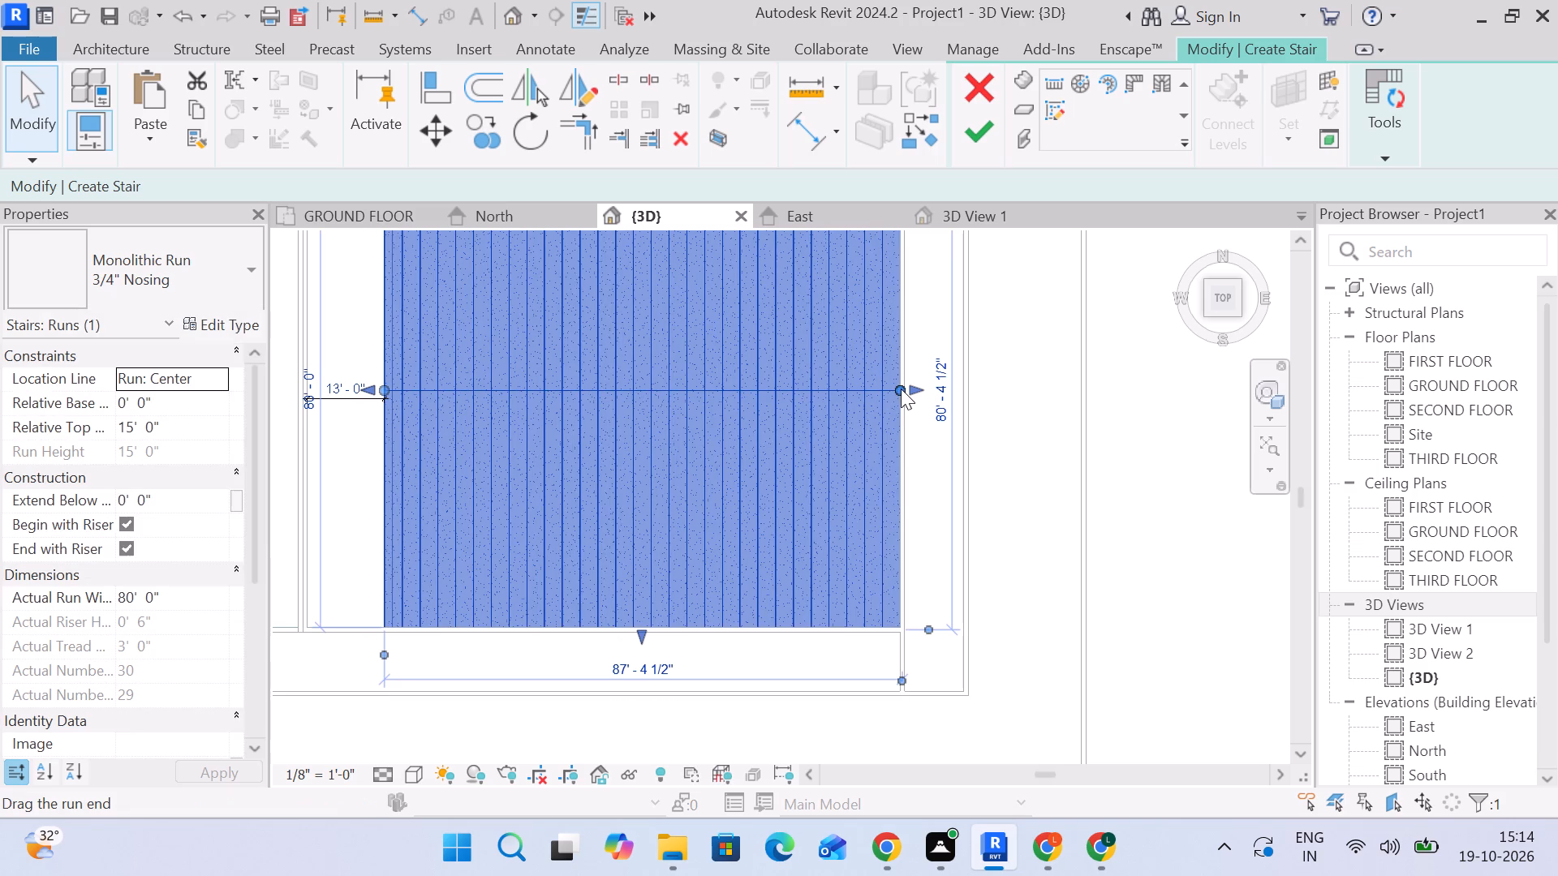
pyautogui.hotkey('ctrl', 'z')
# Extend the east end of the stair run to the east wall, making the run 90' long.
pyautogui.scroll(4, 863, 404)
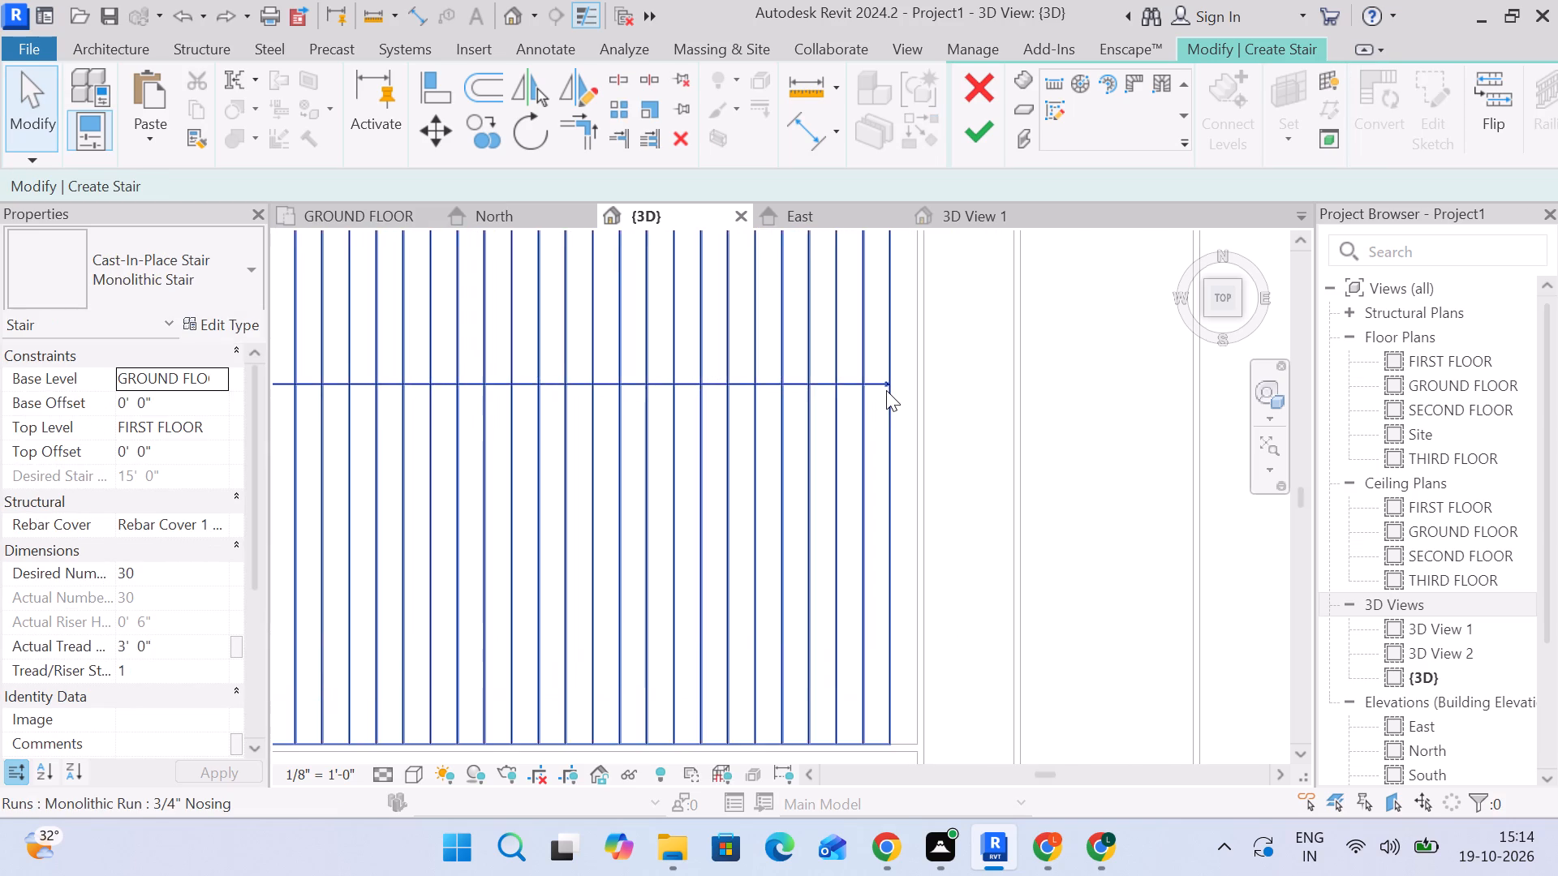
pyautogui.scroll(2, 886, 390)
pyautogui.click(886, 390)
pyautogui.scroll(4, 886, 389)
pyautogui.moveTo(894, 375); pyautogui.dragTo(964, 378)
pyautogui.scroll(-14, 966, 394)
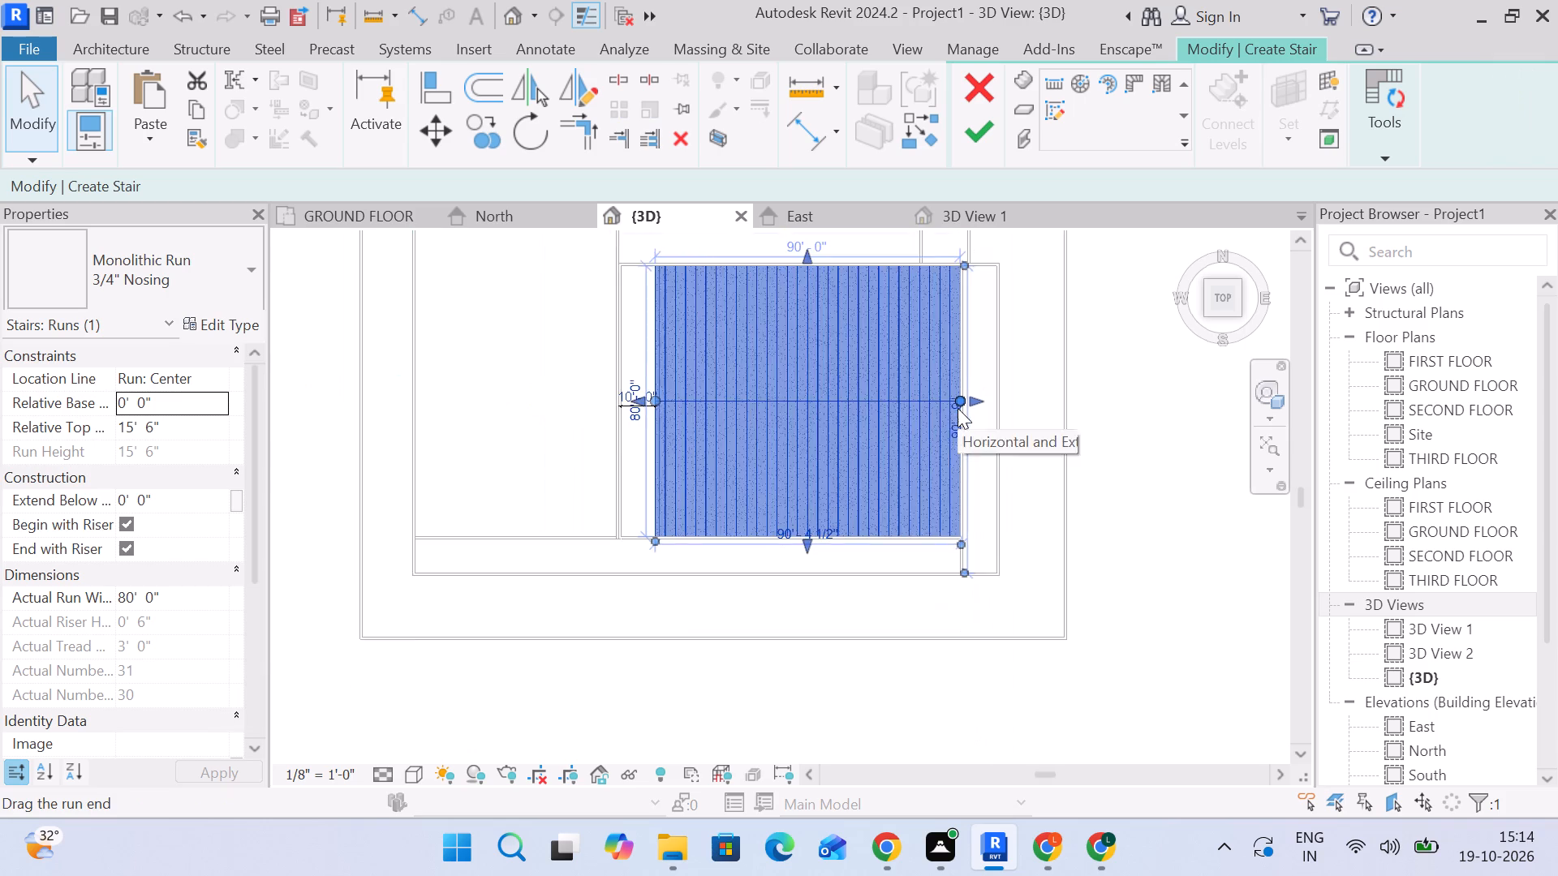
# Examine the extended run in plan, checking the gap at the west wall and the fit at the east and south walls.
pyautogui.moveTo(957, 412); pyautogui.dragTo(955, 549, button='middle')
pyautogui.scroll(4, 960, 410)
pyautogui.scroll(5, 465, 422)
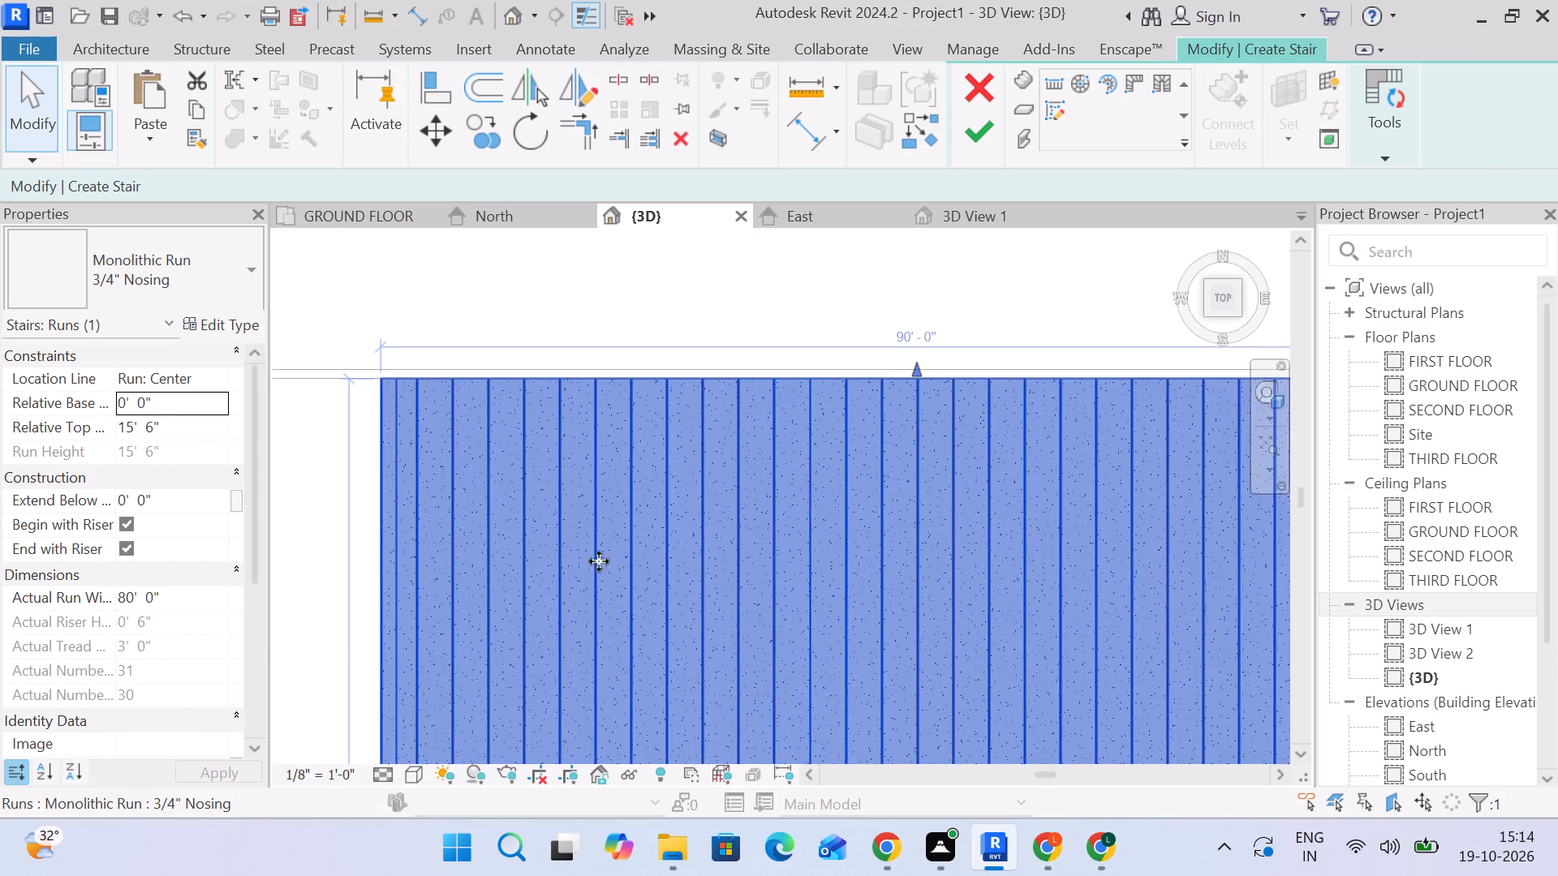
pyautogui.moveTo(599, 561); pyautogui.dragTo(764, 156, button='middle')
pyautogui.scroll(4, 440, 530)
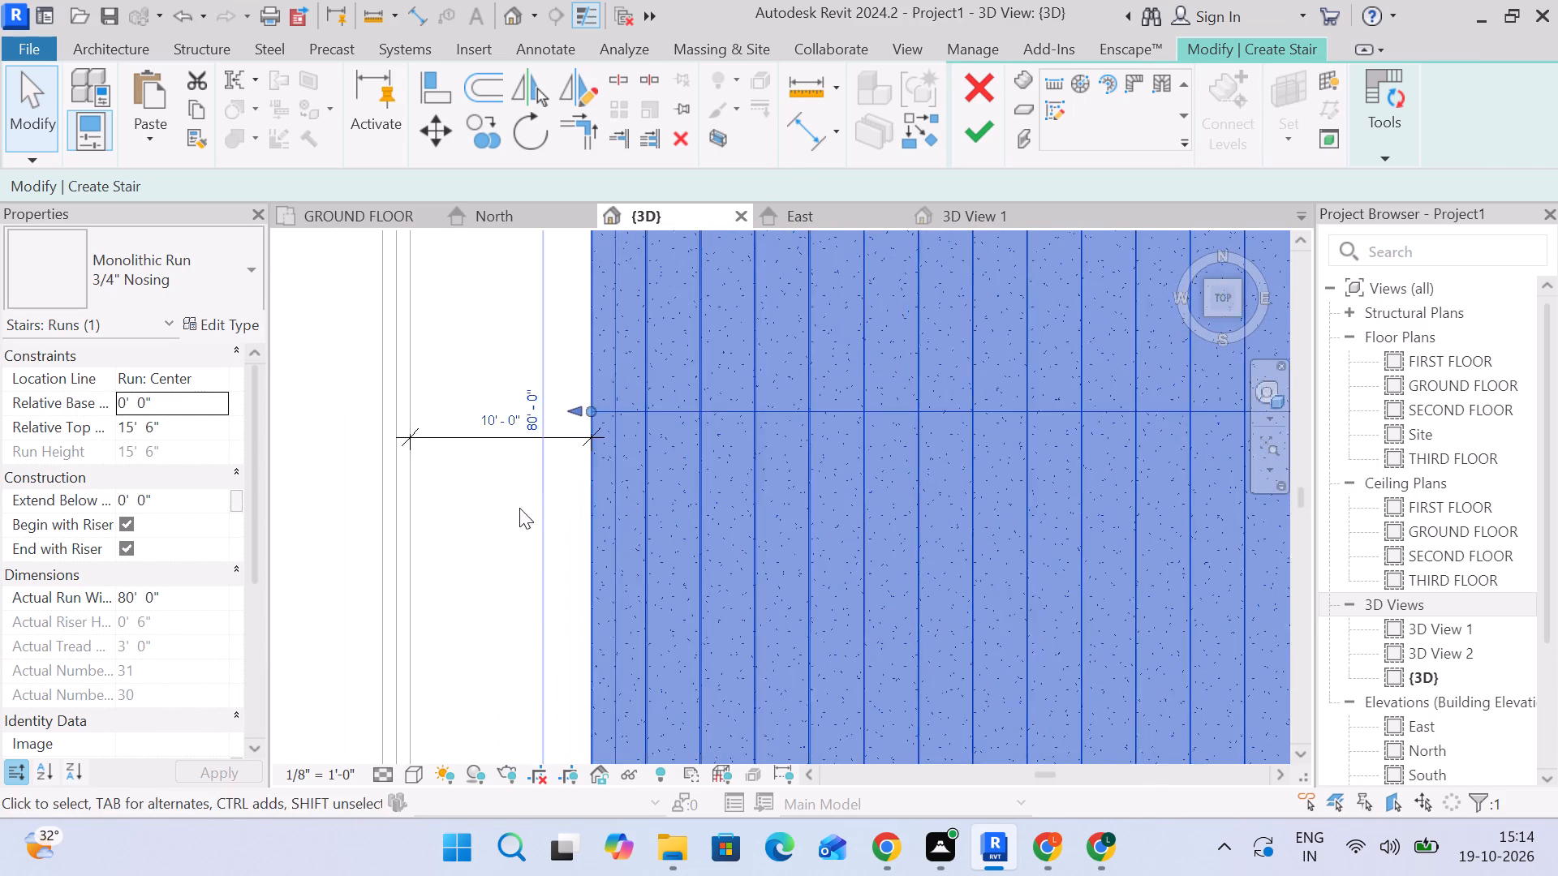
pyautogui.press('Escape')
pyautogui.scroll(-5, 549, 500)
pyautogui.moveTo(924, 535); pyautogui.dragTo(745, 383, button='middle')
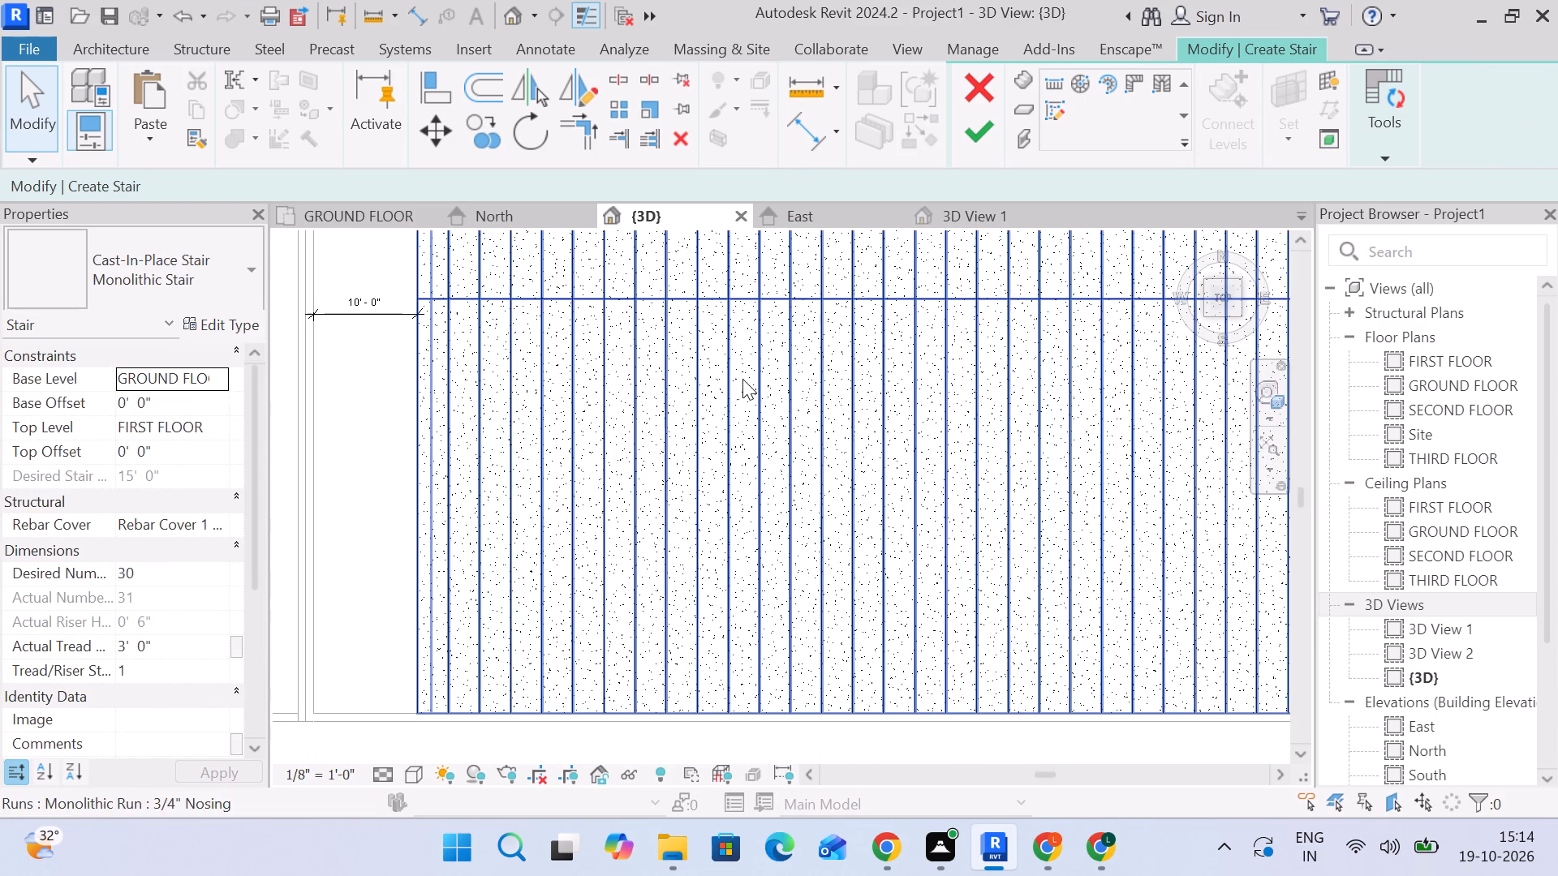
pyautogui.scroll(-5, 747, 375)
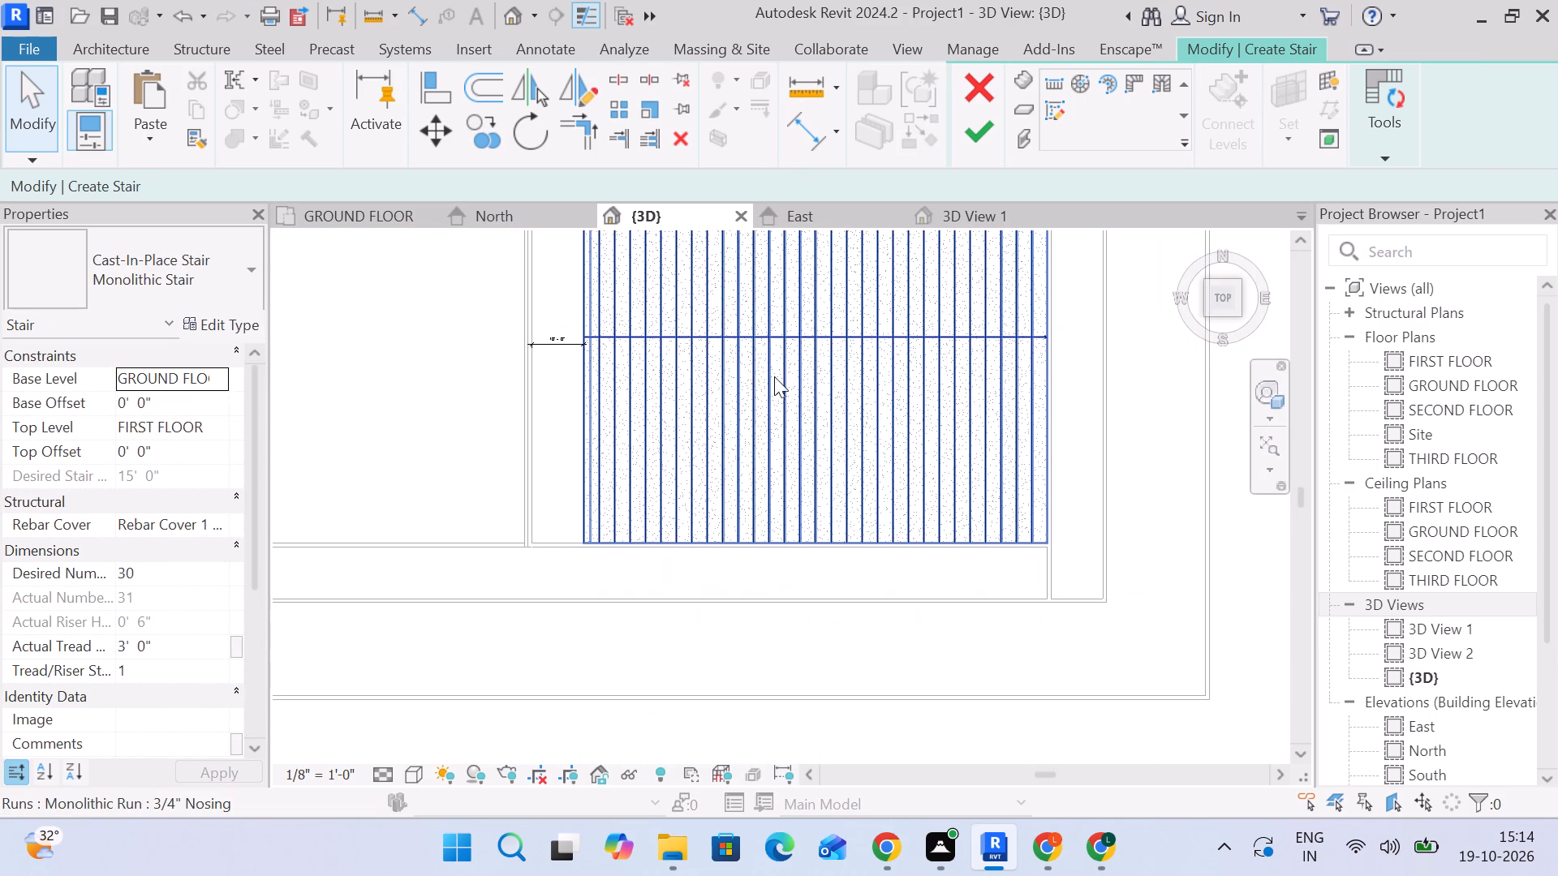
pyautogui.moveTo(774, 394); pyautogui.dragTo(719, 483, button='middle')
pyautogui.click(727, 470)
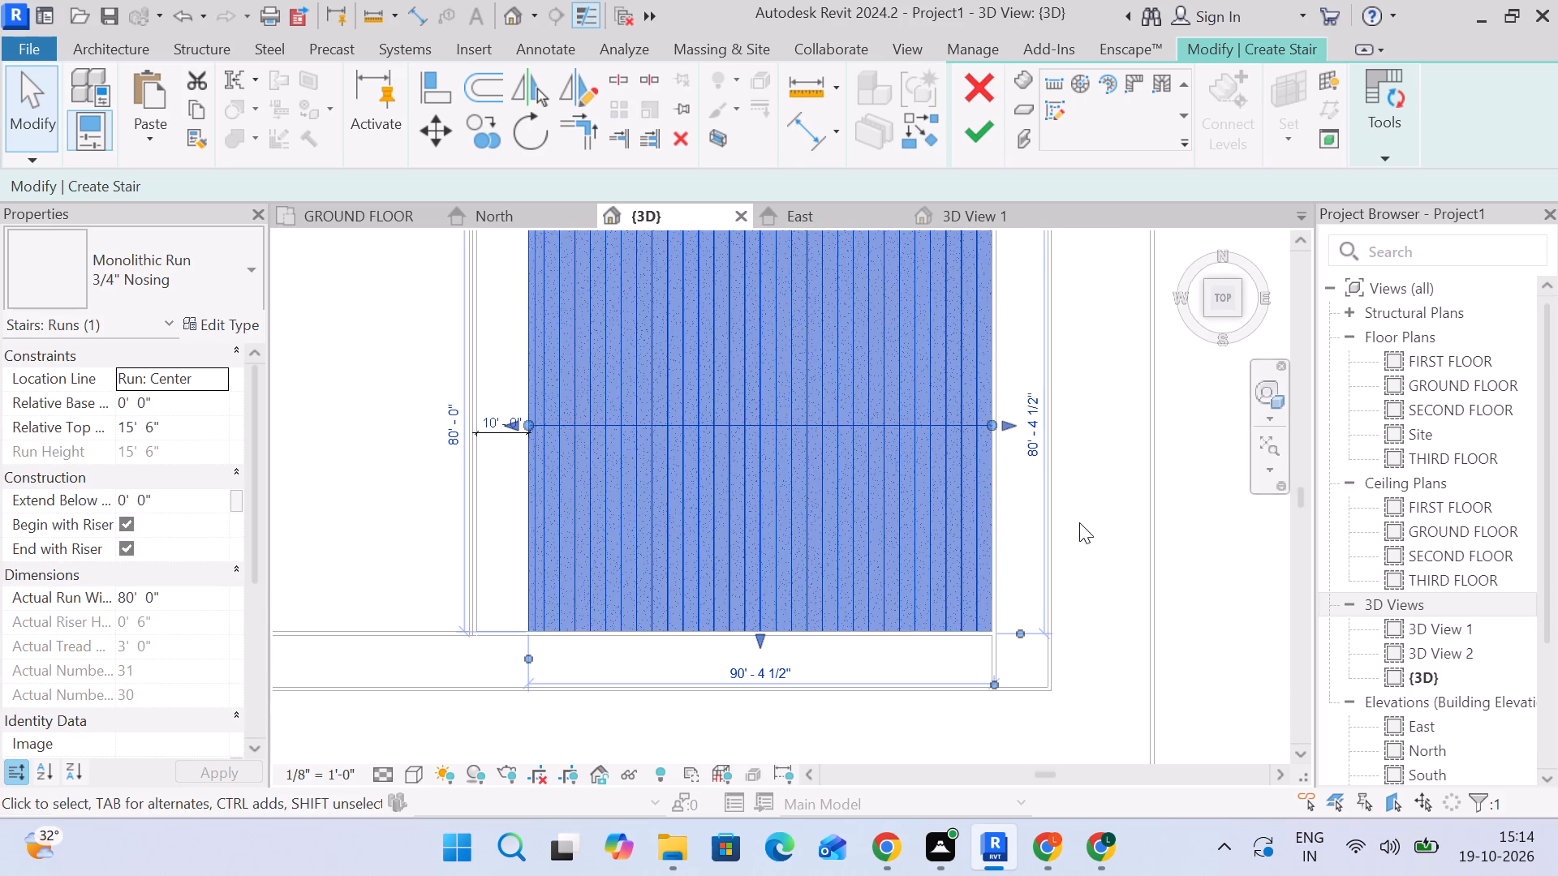
pyautogui.scroll(-1, 1057, 509)
pyautogui.moveTo(1057, 509); pyautogui.dragTo(1039, 716, button='middle')
pyautogui.press('Escape')
pyautogui.moveTo(1149, 586); pyautogui.dragTo(1096, 349, button='middle')
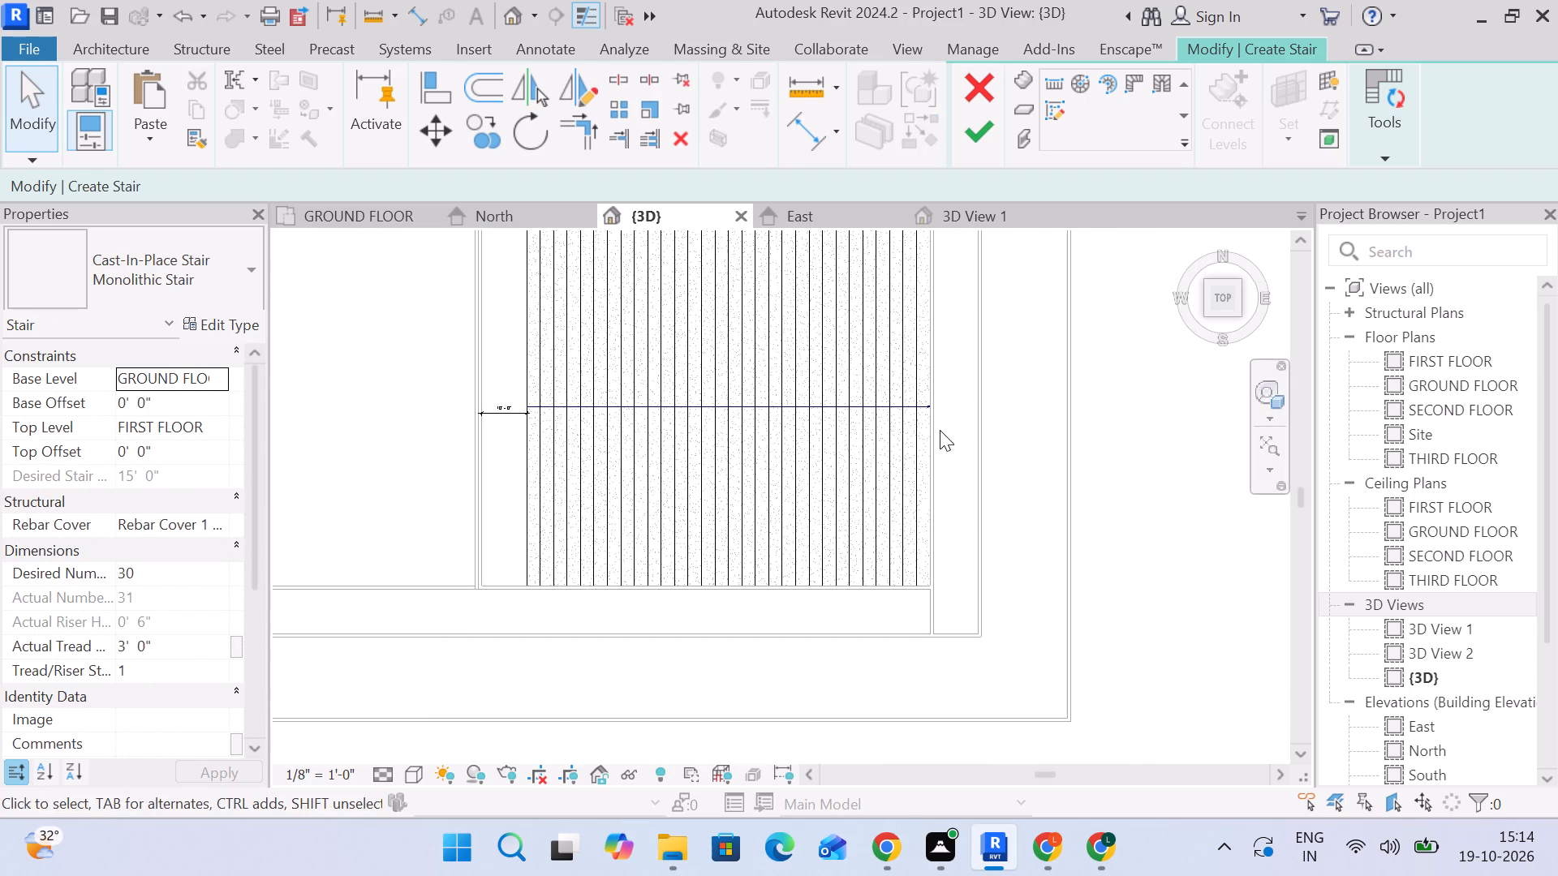
pyautogui.scroll(-3, 1002, 555)
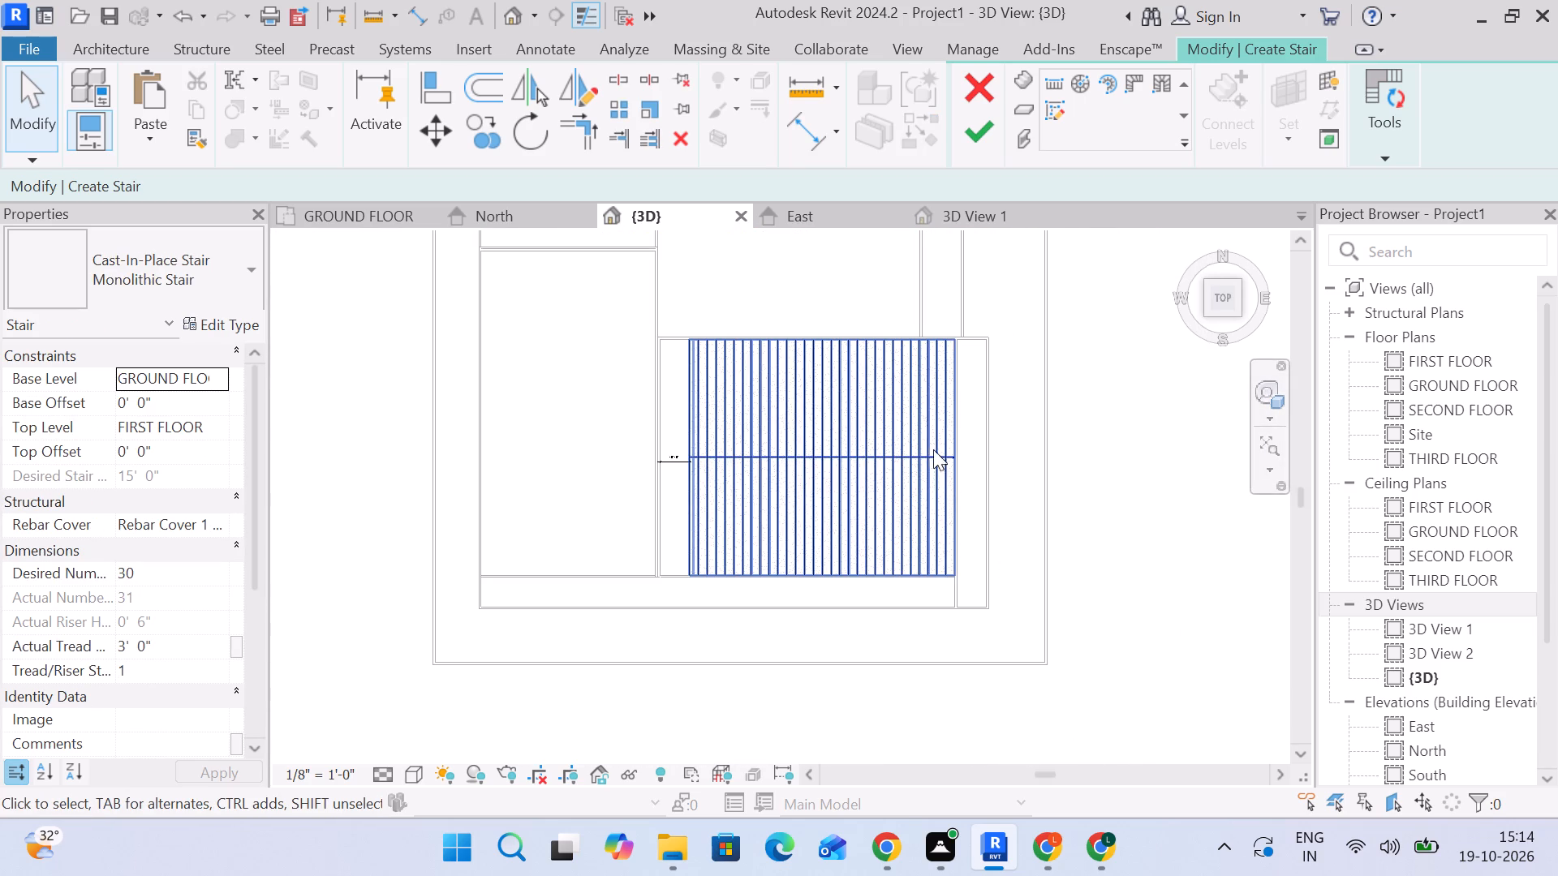
pyautogui.scroll(3, 773, 383)
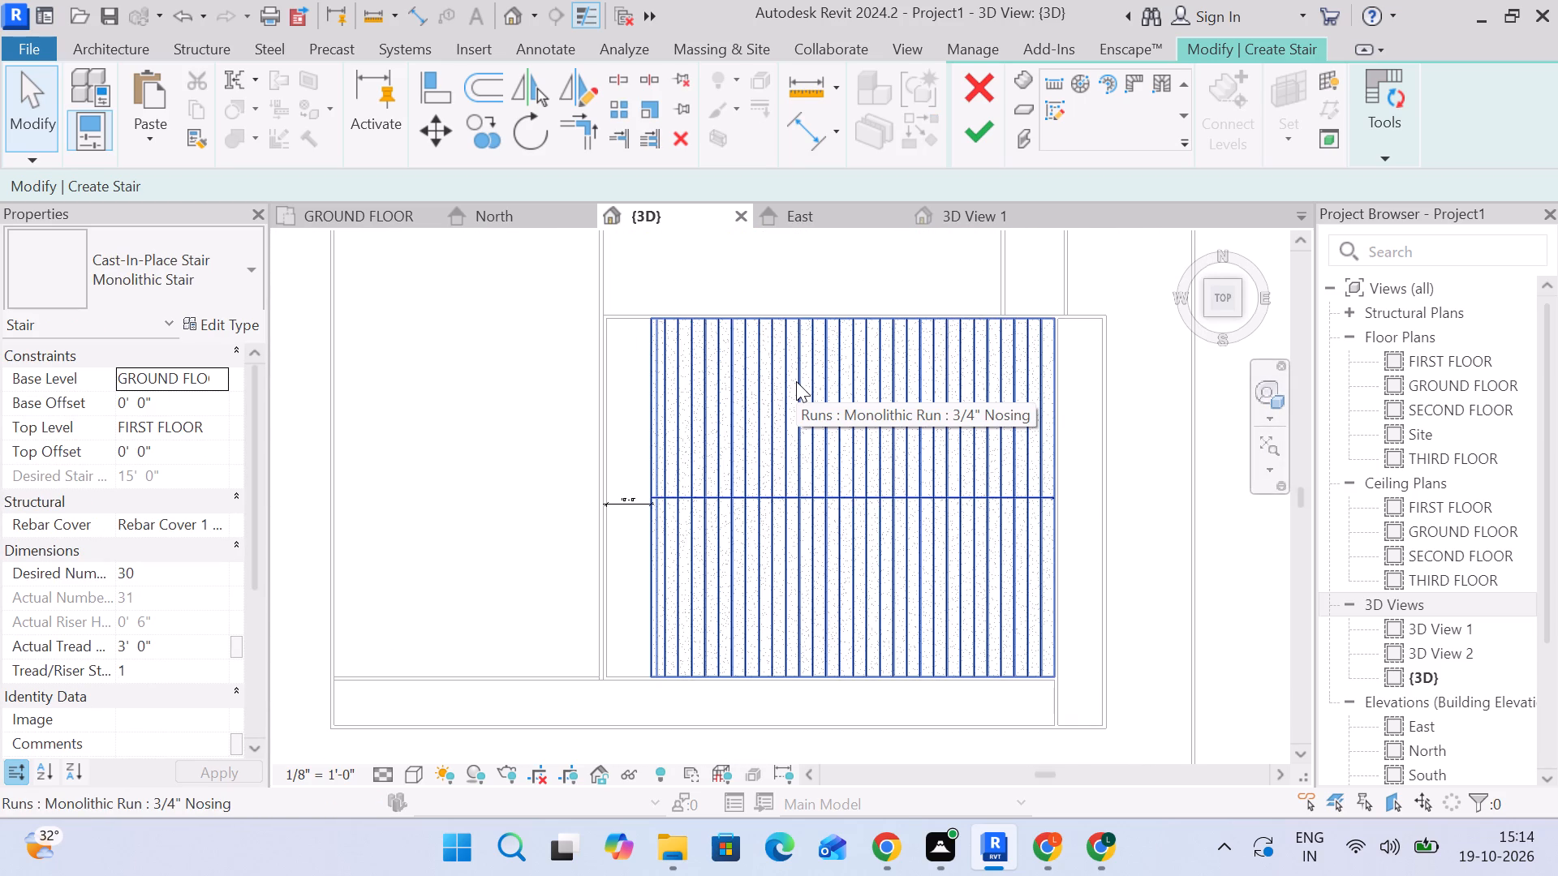
pyautogui.scroll(-3, 902, 372)
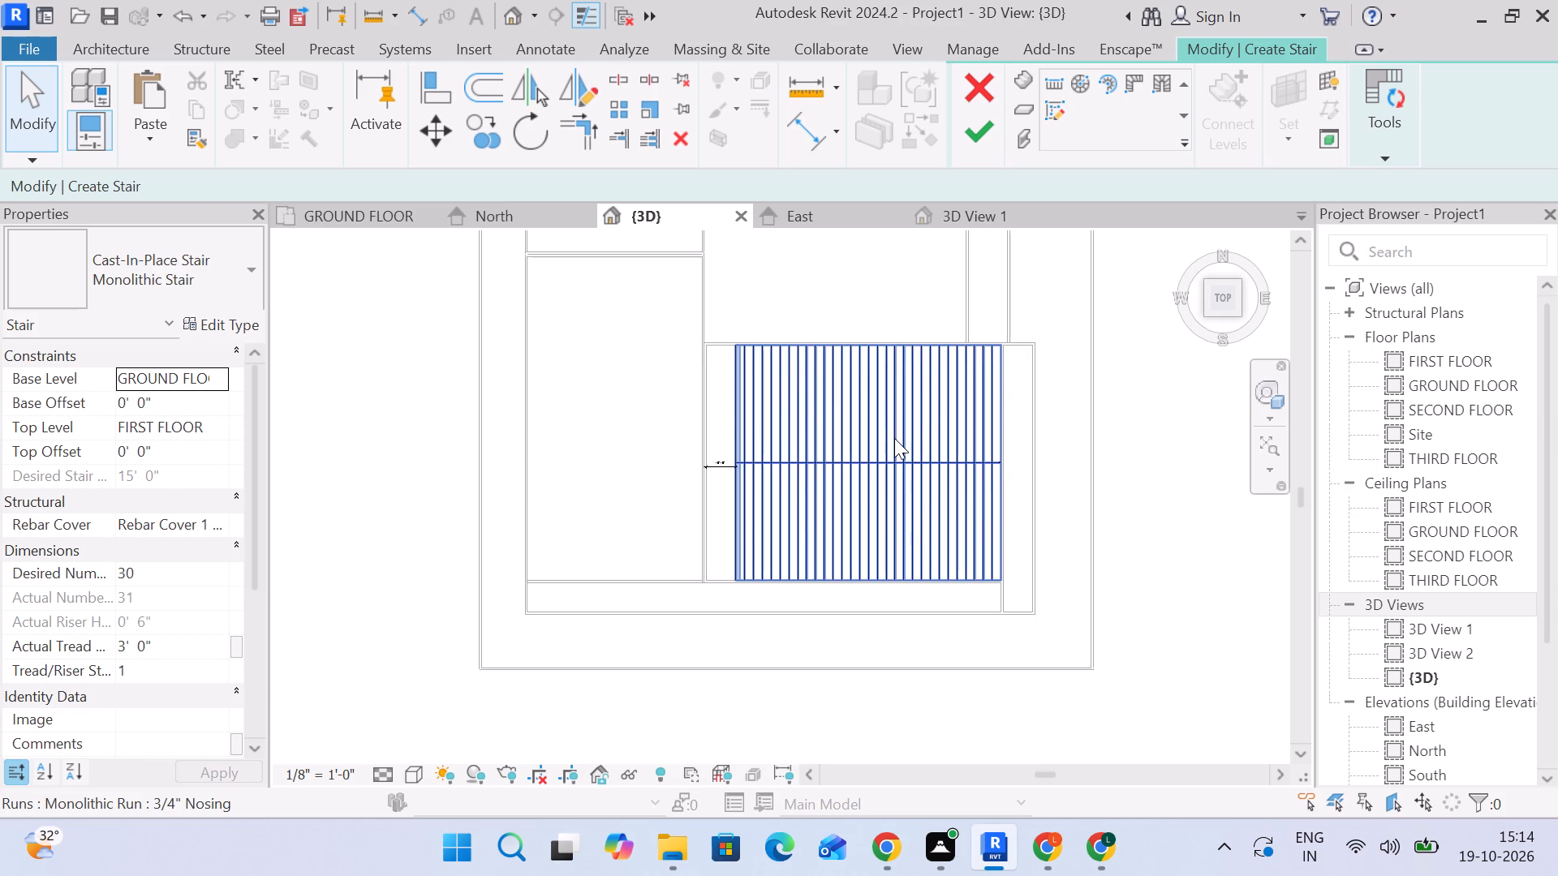
# Examine the extended stair in 3D from several angles, checking both ends of the run against the walls.
pyautogui.moveTo(894, 440); pyautogui.dragTo(888, 127, button='middle')
pyautogui.scroll(4, 992, 488)
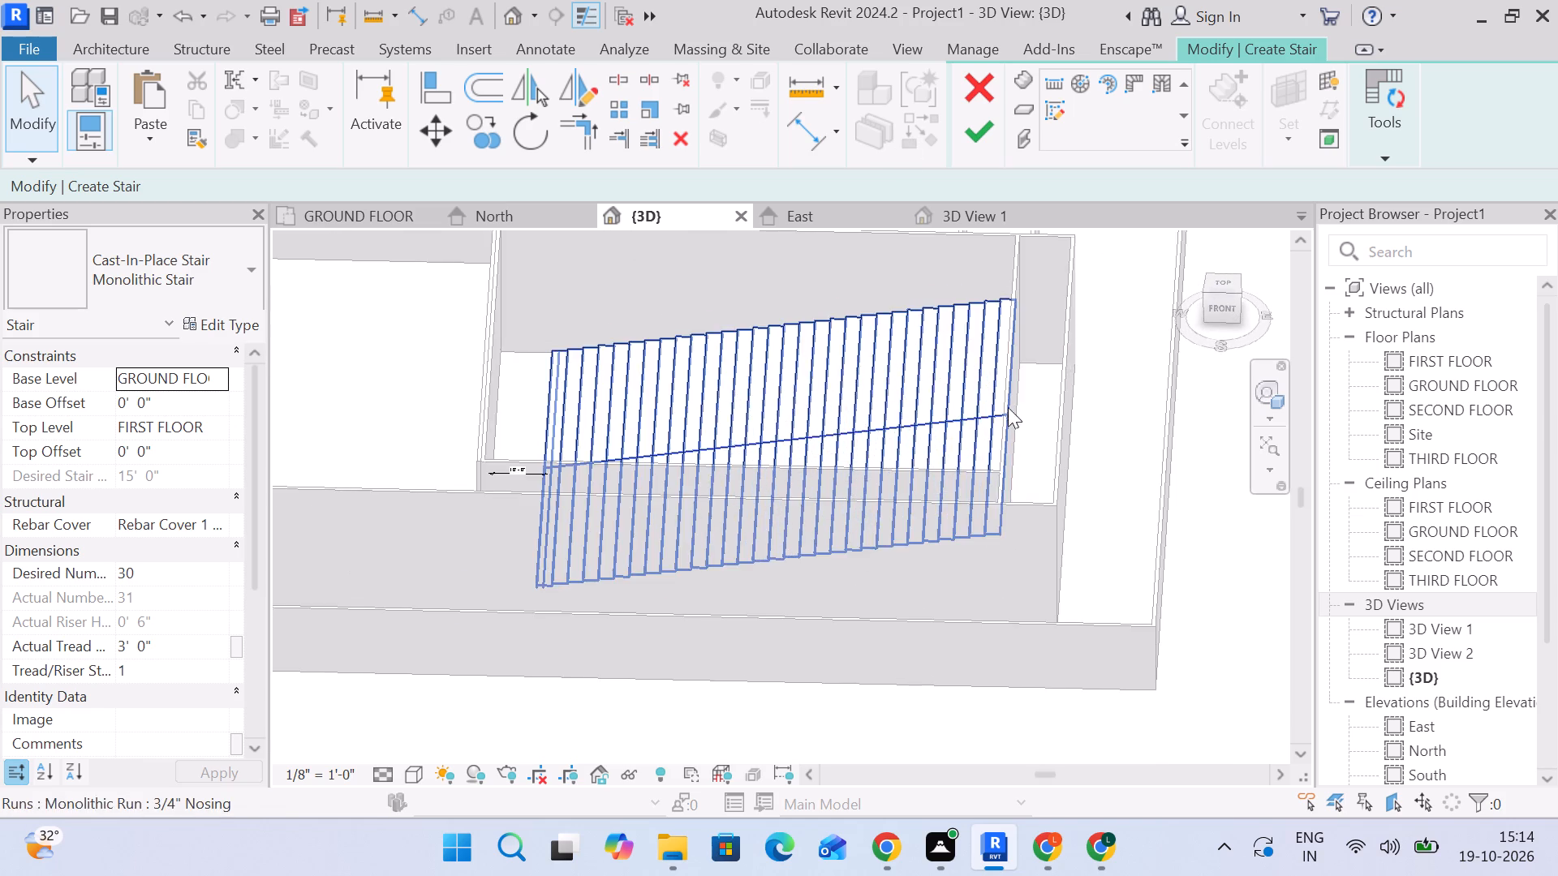
pyautogui.scroll(2, 1008, 404)
pyautogui.moveTo(1014, 419); pyautogui.dragTo(787, 296, button='middle')
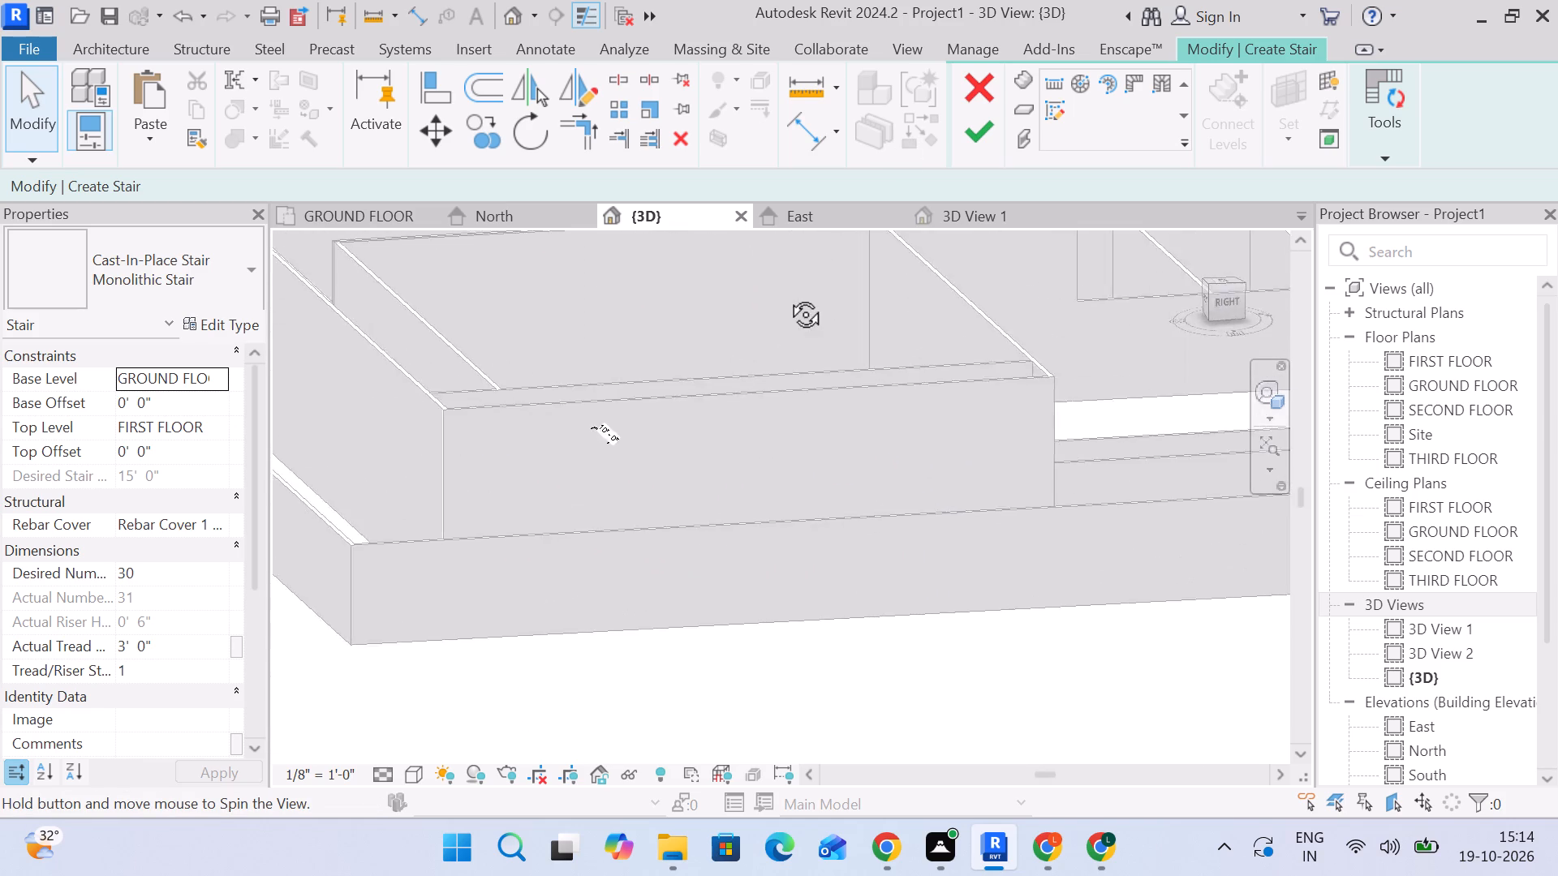
pyautogui.moveTo(787, 296); pyautogui.dragTo(627, 420, button='middle')
pyautogui.scroll(9, 992, 350)
pyautogui.keyDown('shift'); pyautogui.moveTo(827, 415); pyautogui.dragTo(842, 378, button='middle'); pyautogui.keyUp('shift')
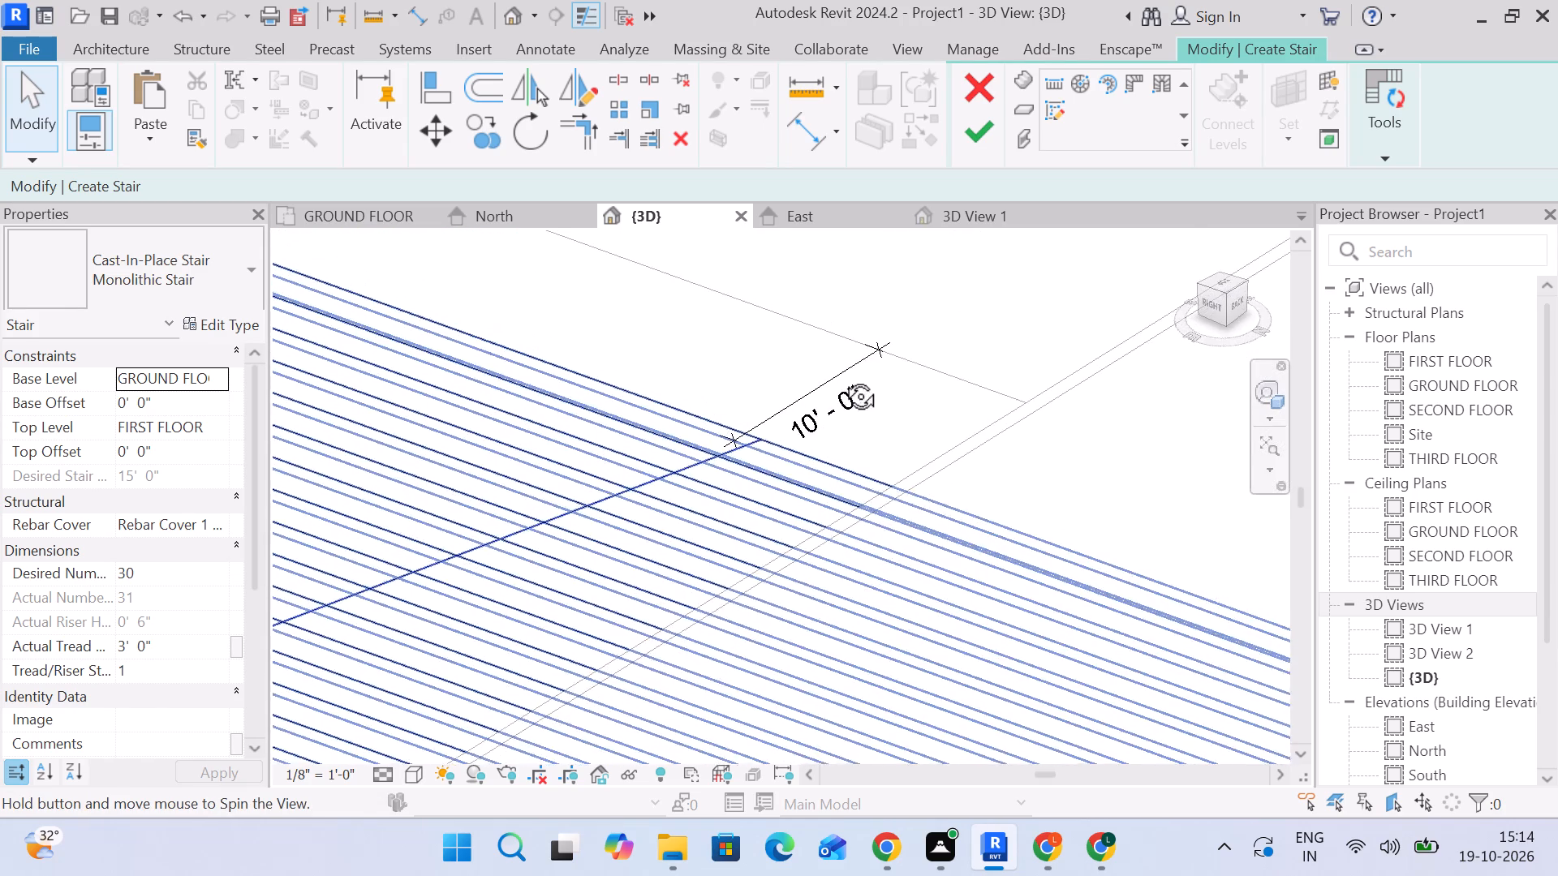
pyautogui.keyDown('shift'); pyautogui.moveTo(842, 378); pyautogui.dragTo(843, 378, button='middle'); pyautogui.keyUp('shift')
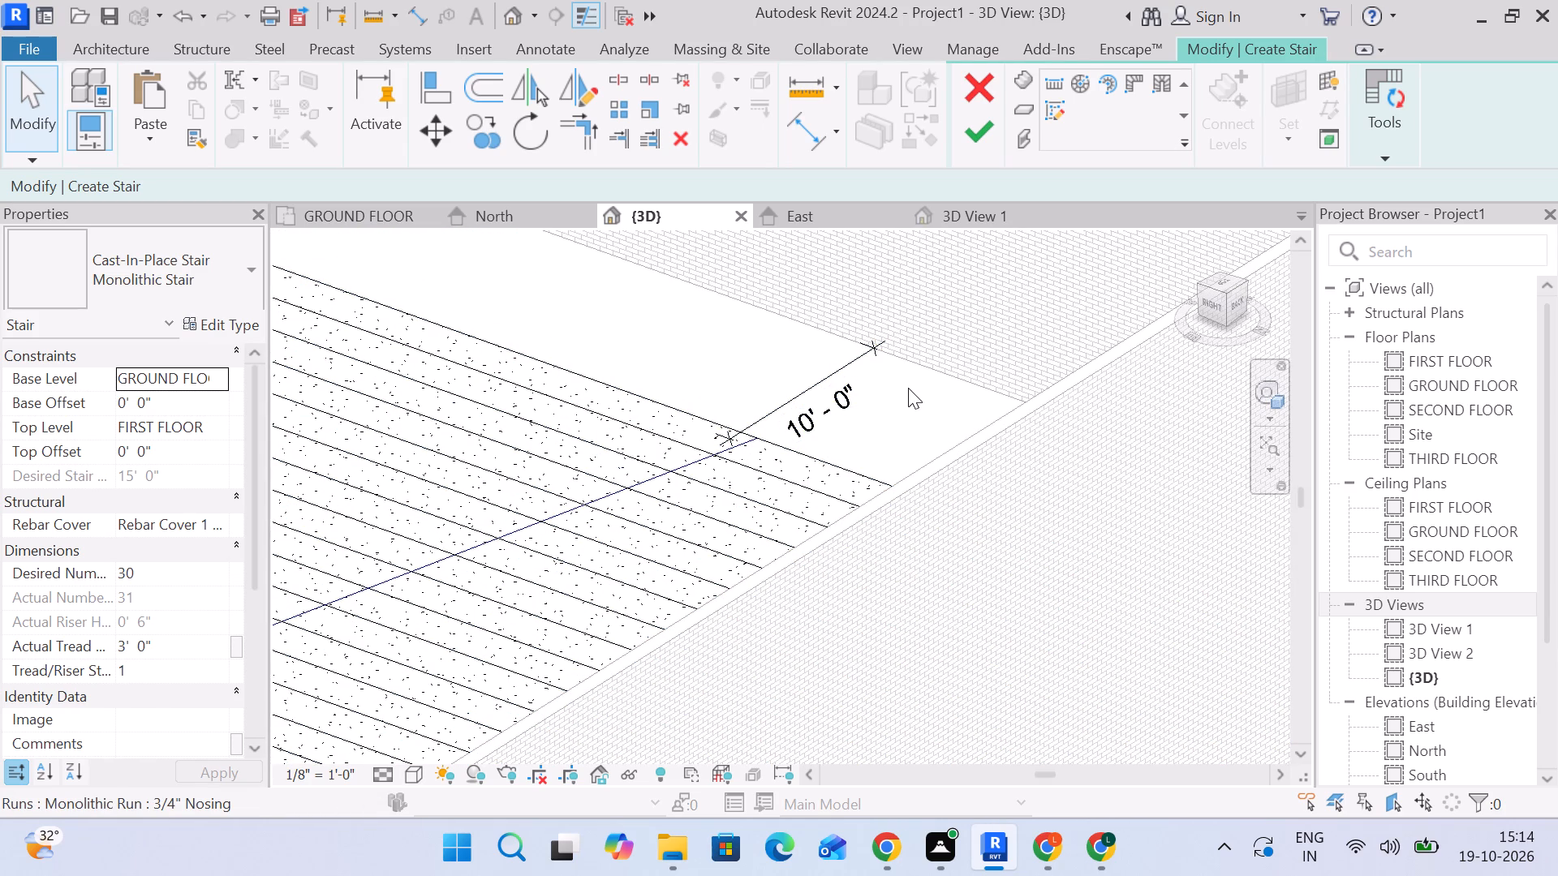
pyautogui.keyDown('shift'); pyautogui.moveTo(908, 388); pyautogui.dragTo(1106, 366, button='middle'); pyautogui.keyUp('shift')
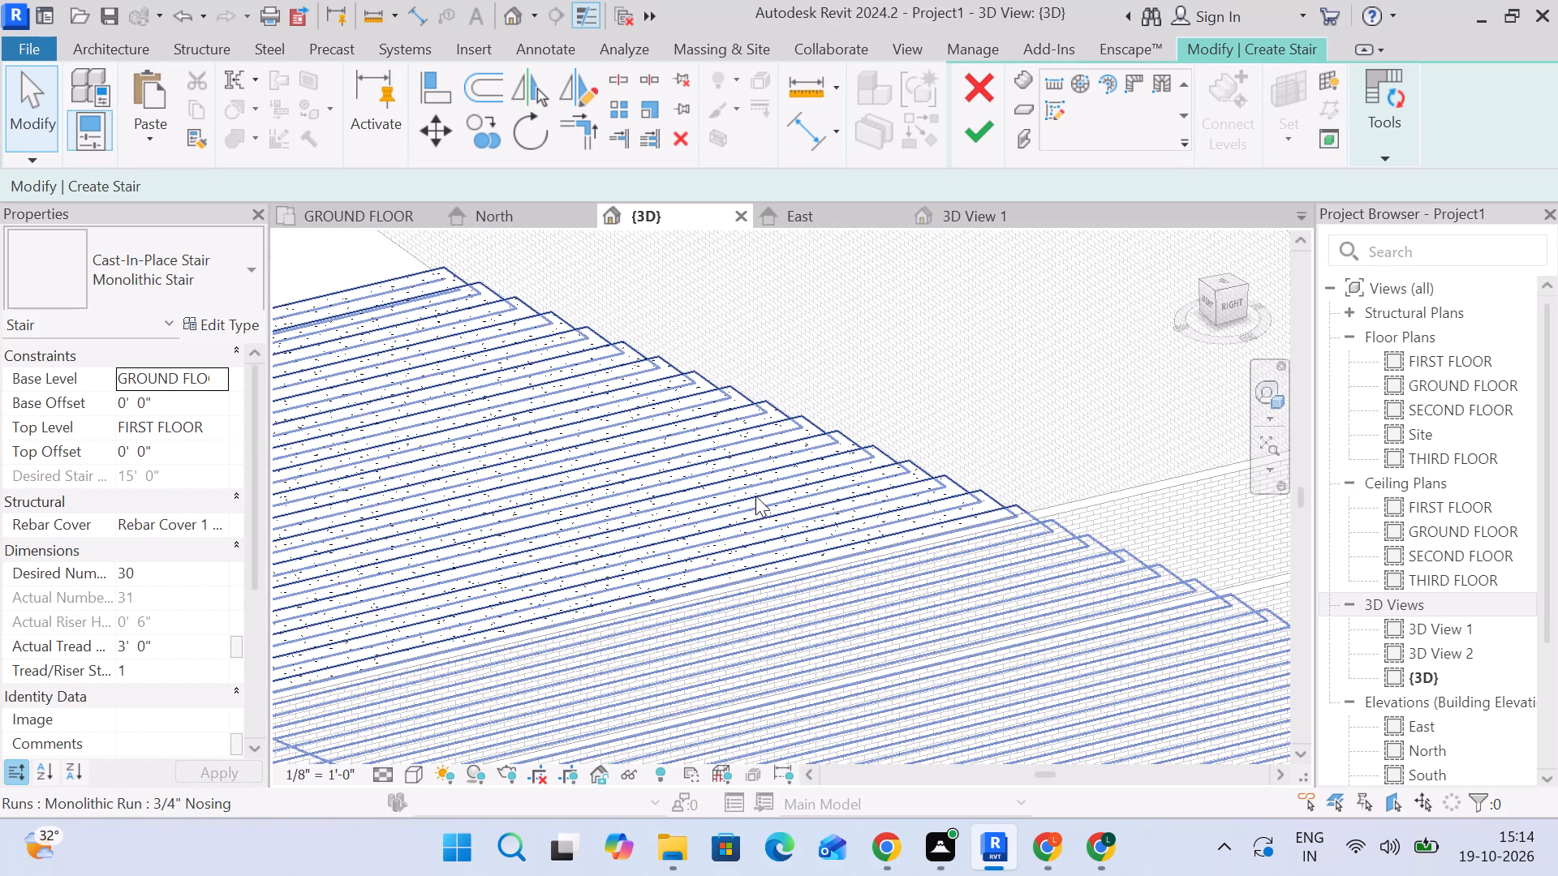
pyautogui.scroll(-4, 755, 496)
pyautogui.moveTo(751, 492); pyautogui.dragTo(1032, 379, button='middle')
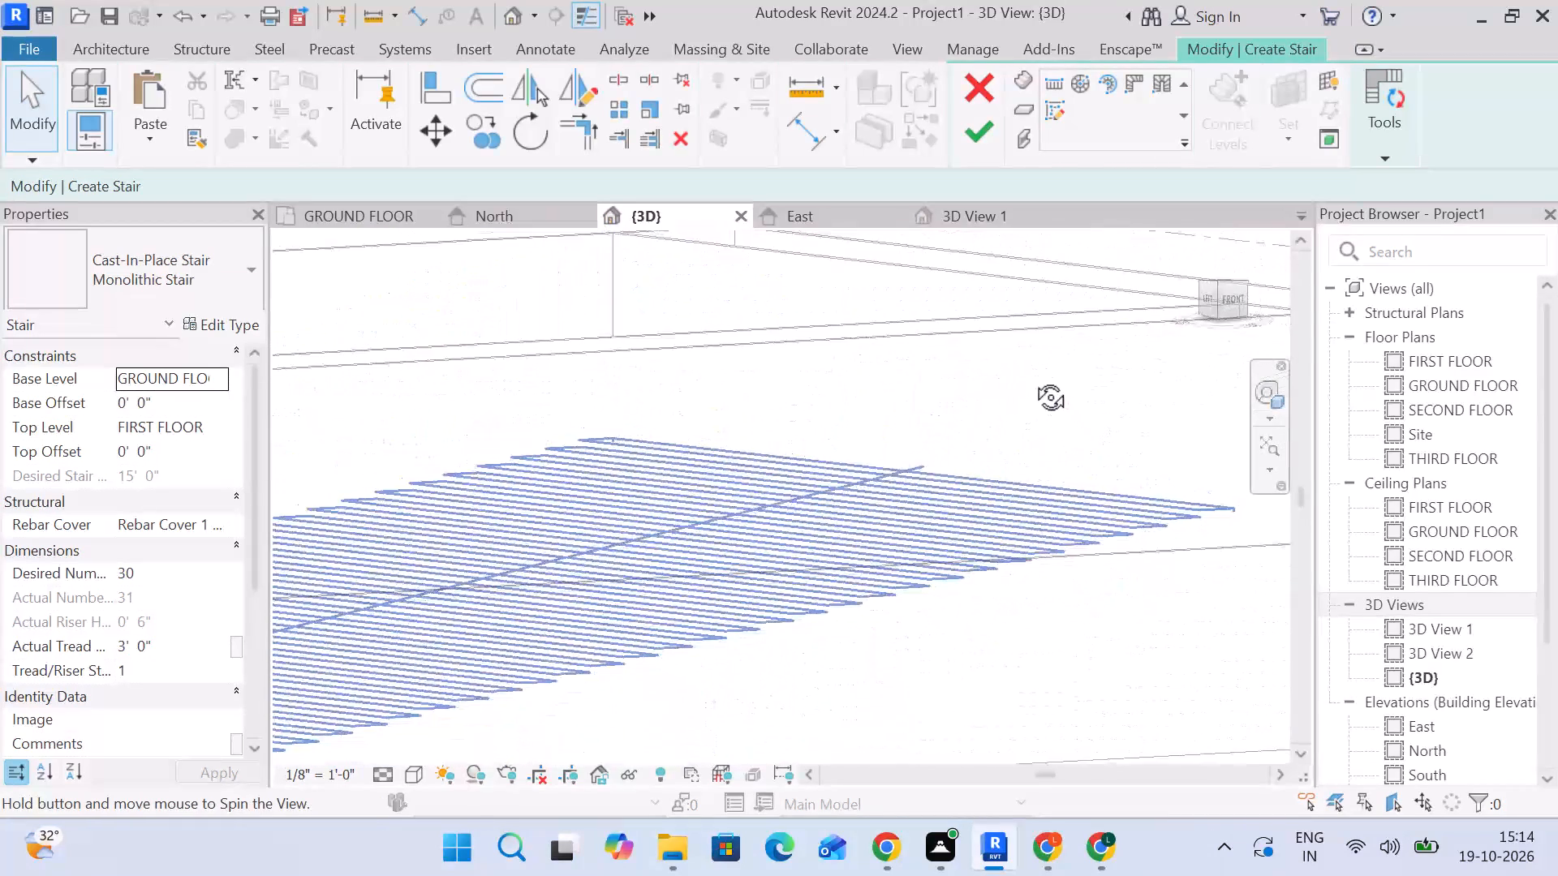
pyautogui.moveTo(1032, 379); pyautogui.dragTo(940, 342, button='middle')
pyautogui.scroll(4, 939, 520)
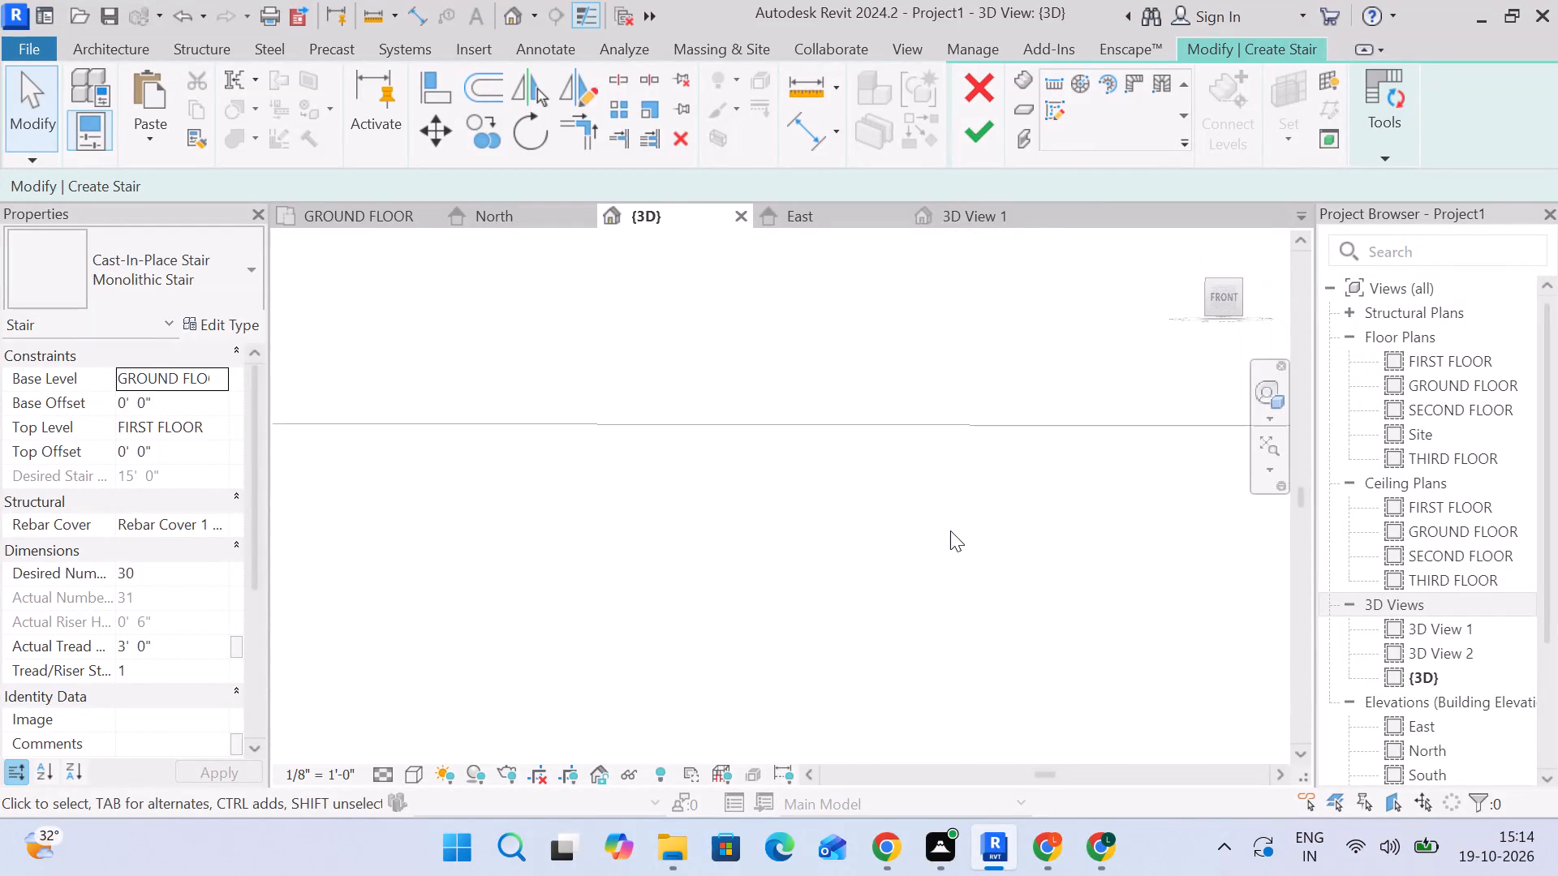
pyautogui.keyDown('shift'); pyautogui.moveTo(961, 530); pyautogui.dragTo(945, 573, button='middle'); pyautogui.keyUp('shift')
# Finish the stair edit.
pyautogui.click(961, 136)
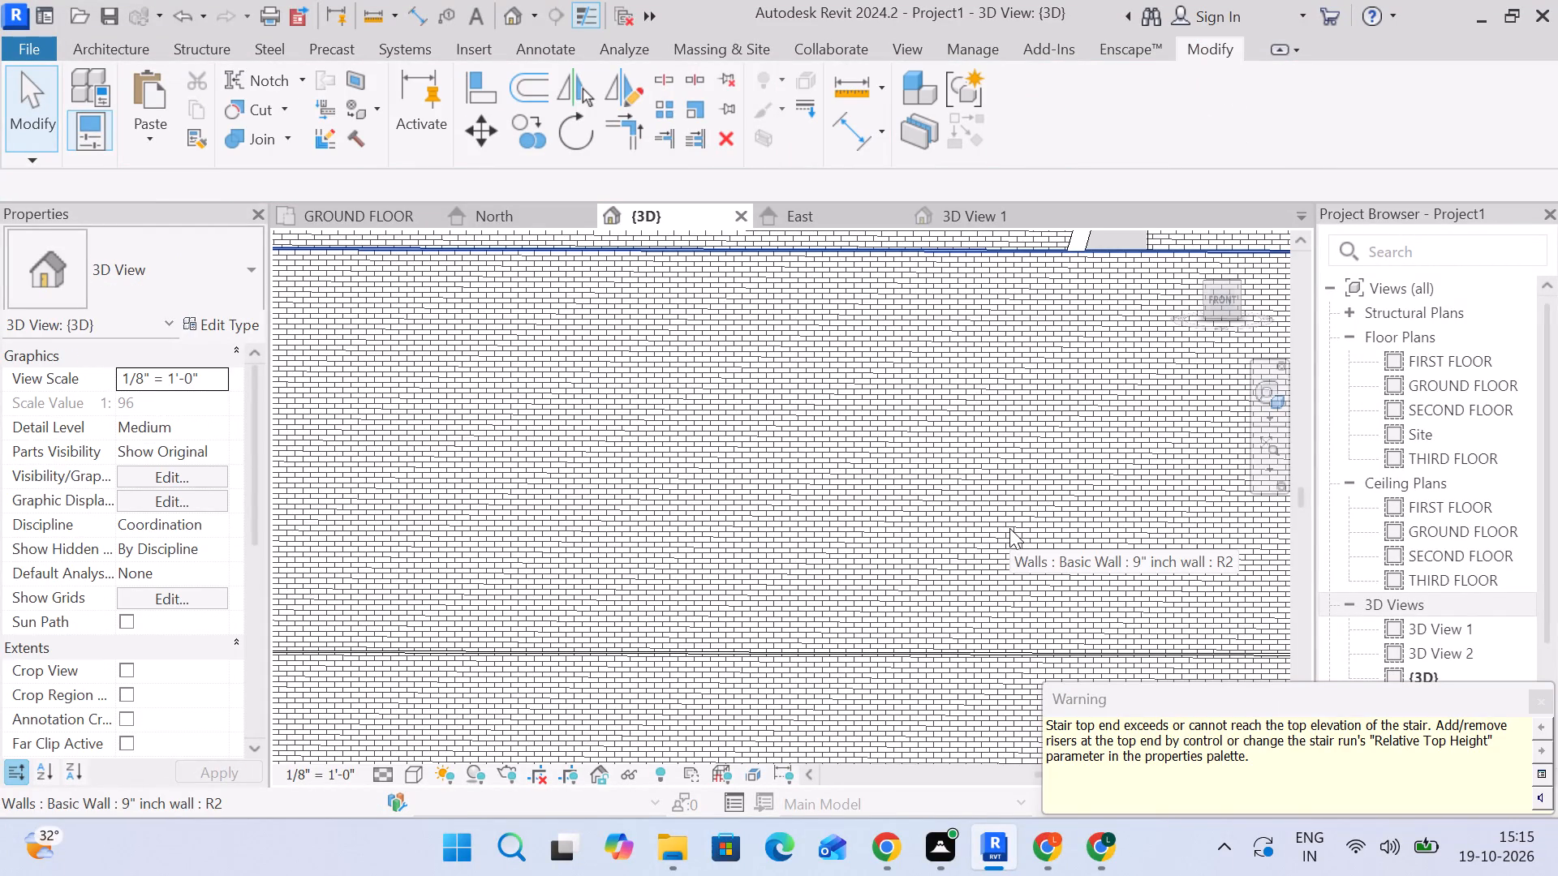
# In the front view, temporarily hide the two-storey 9" wall that stands in front of the stair.
pyautogui.scroll(-6, 1009, 528)
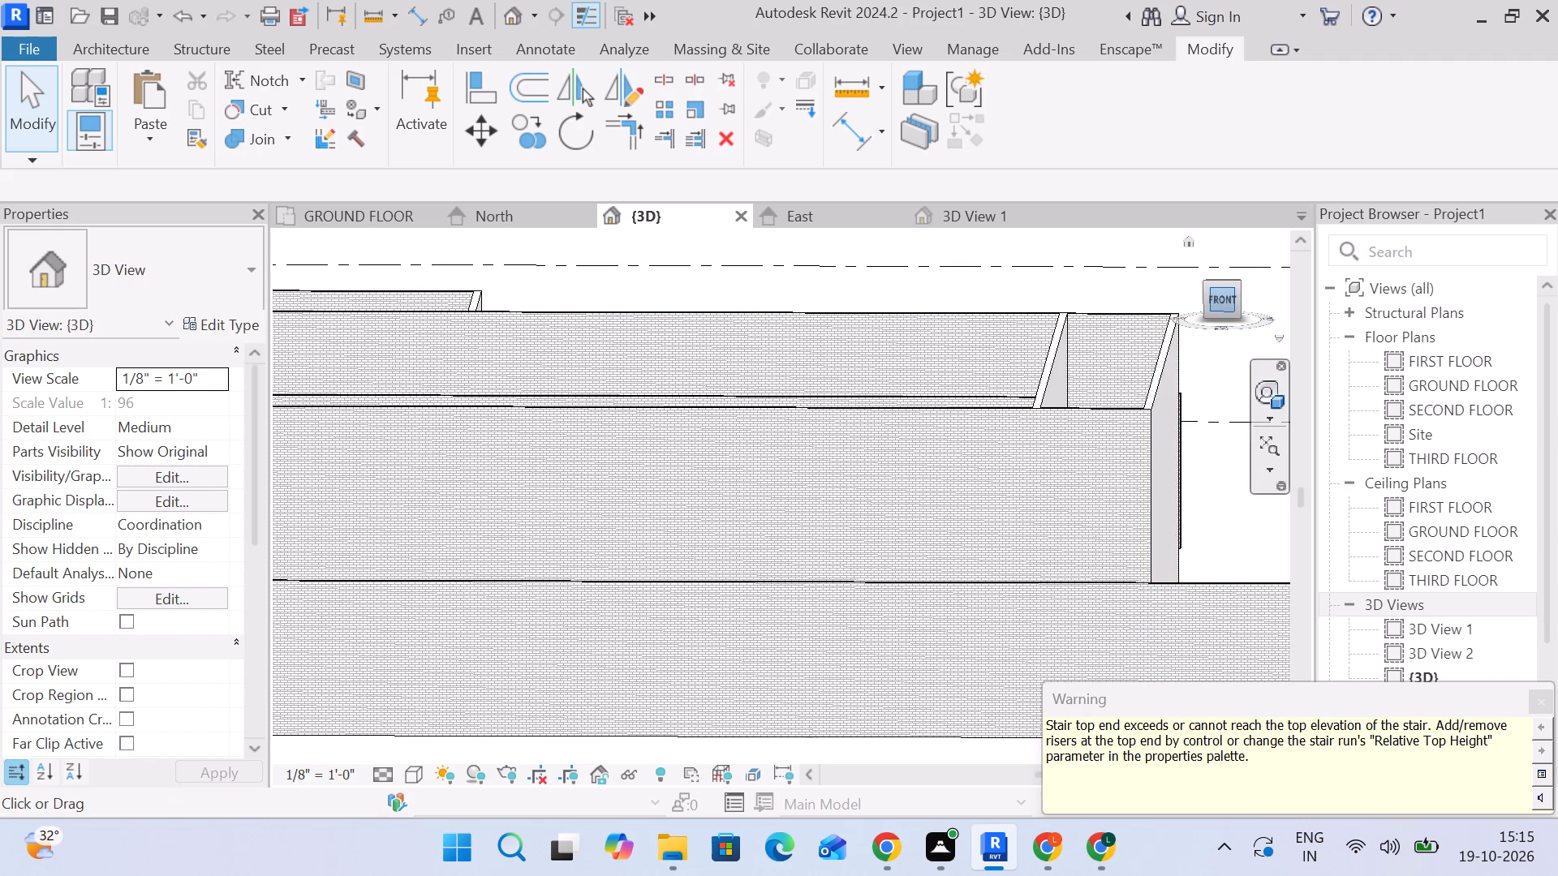
pyautogui.click(1213, 296)
pyautogui.scroll(5, 831, 488)
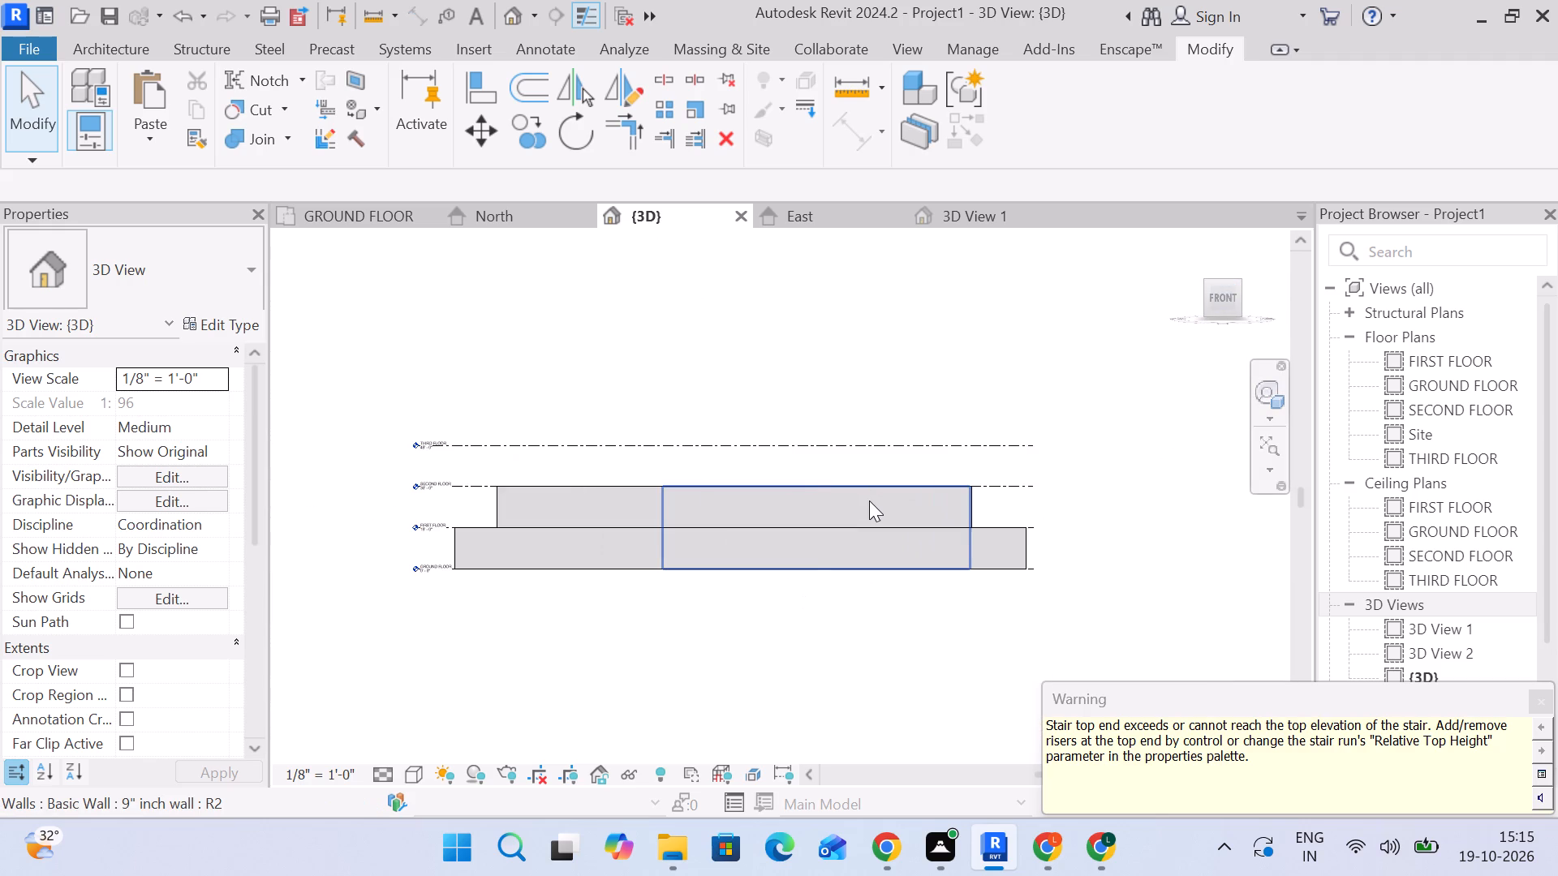
pyautogui.click(869, 500)
pyautogui.click(628, 779)
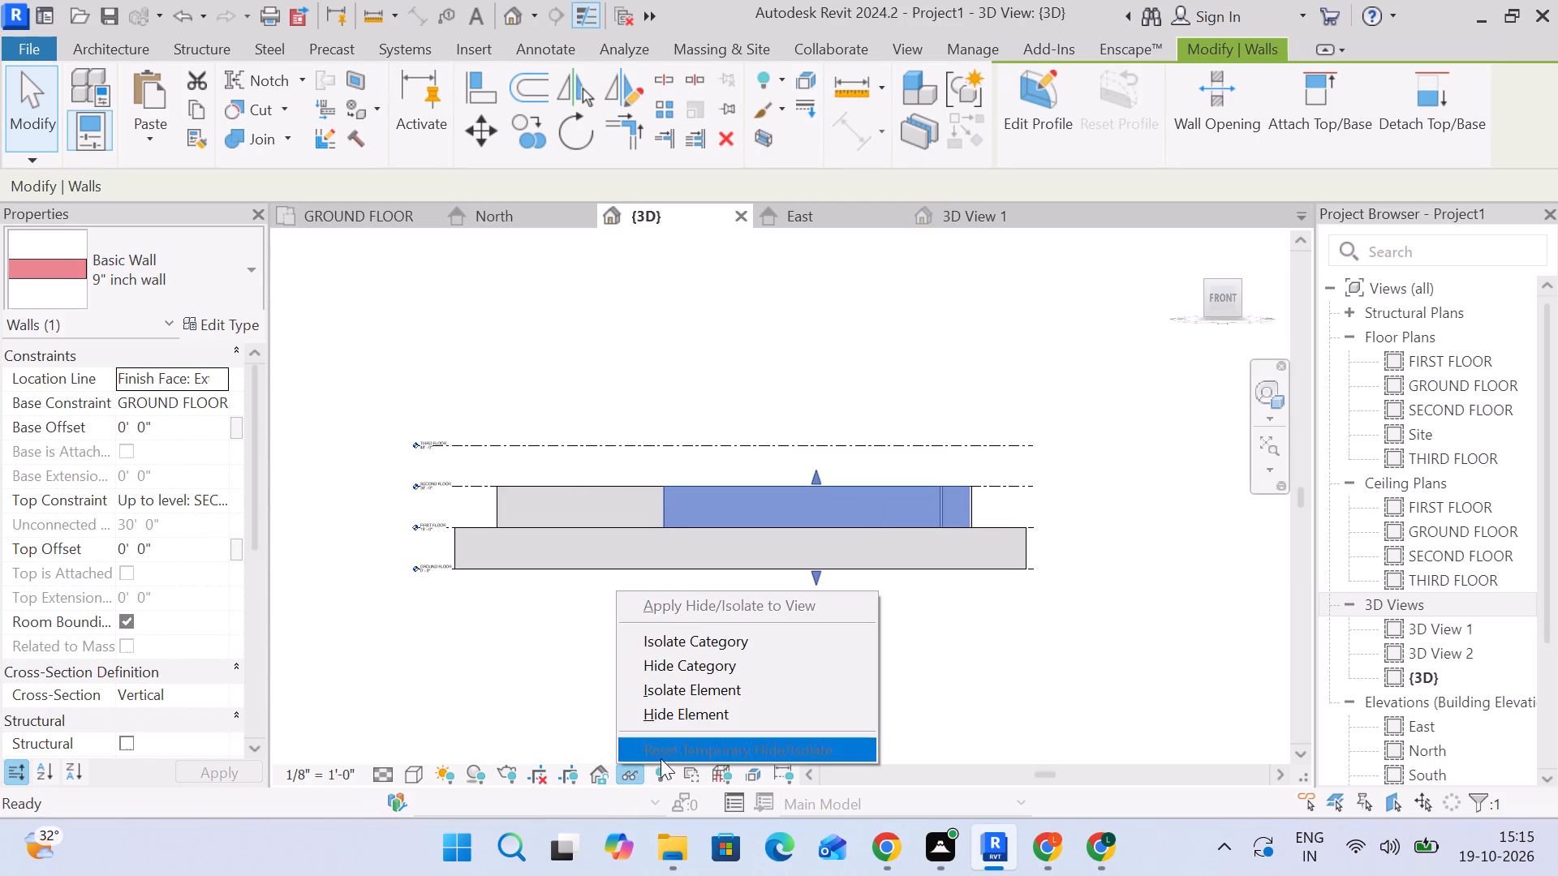
pyautogui.click(684, 720)
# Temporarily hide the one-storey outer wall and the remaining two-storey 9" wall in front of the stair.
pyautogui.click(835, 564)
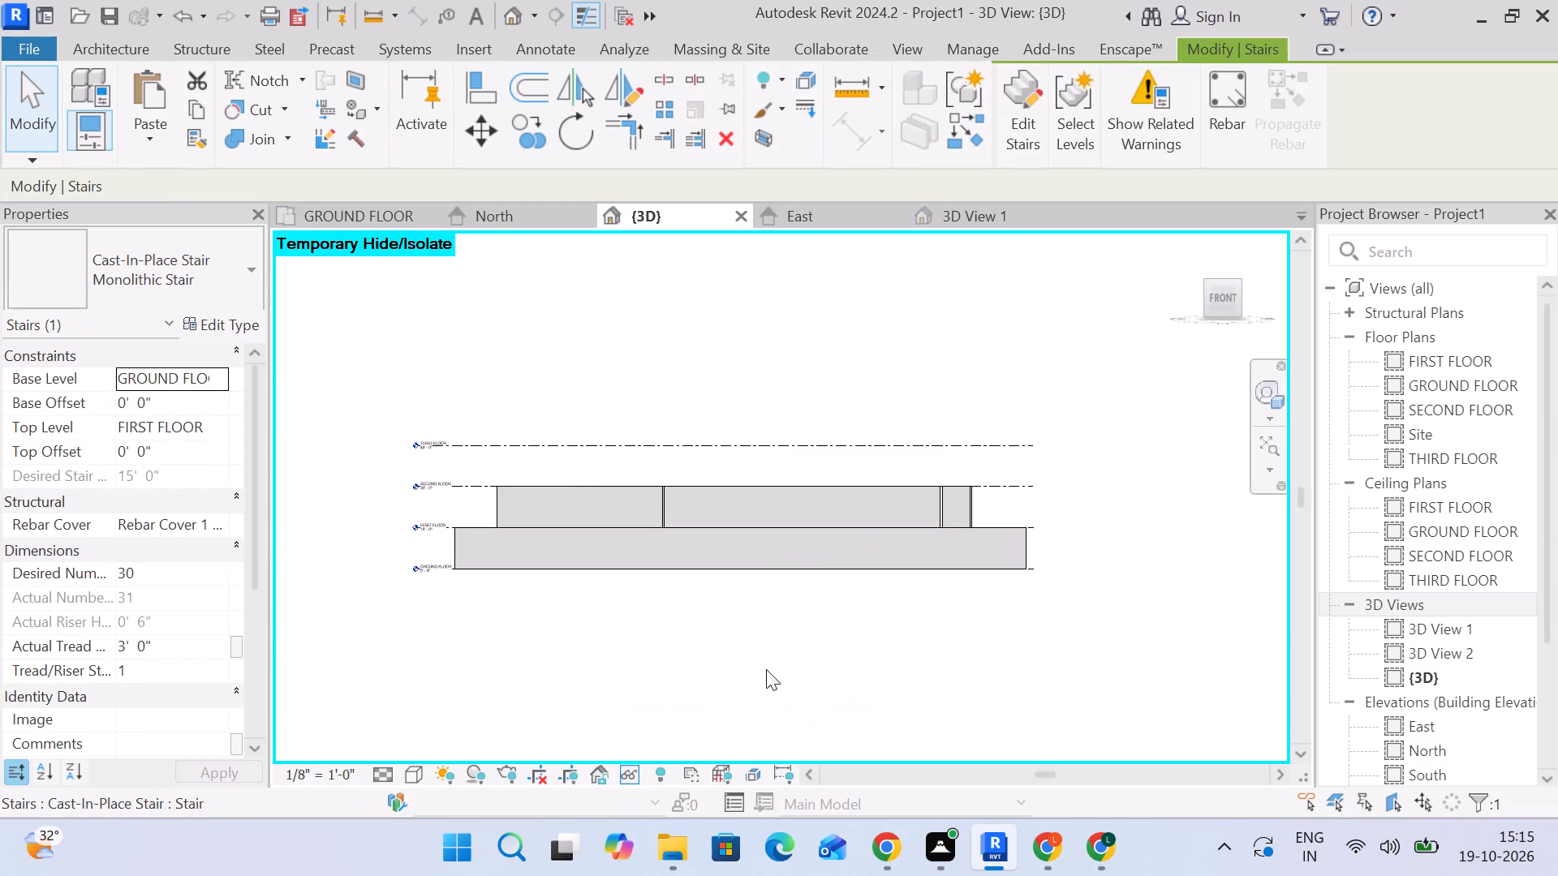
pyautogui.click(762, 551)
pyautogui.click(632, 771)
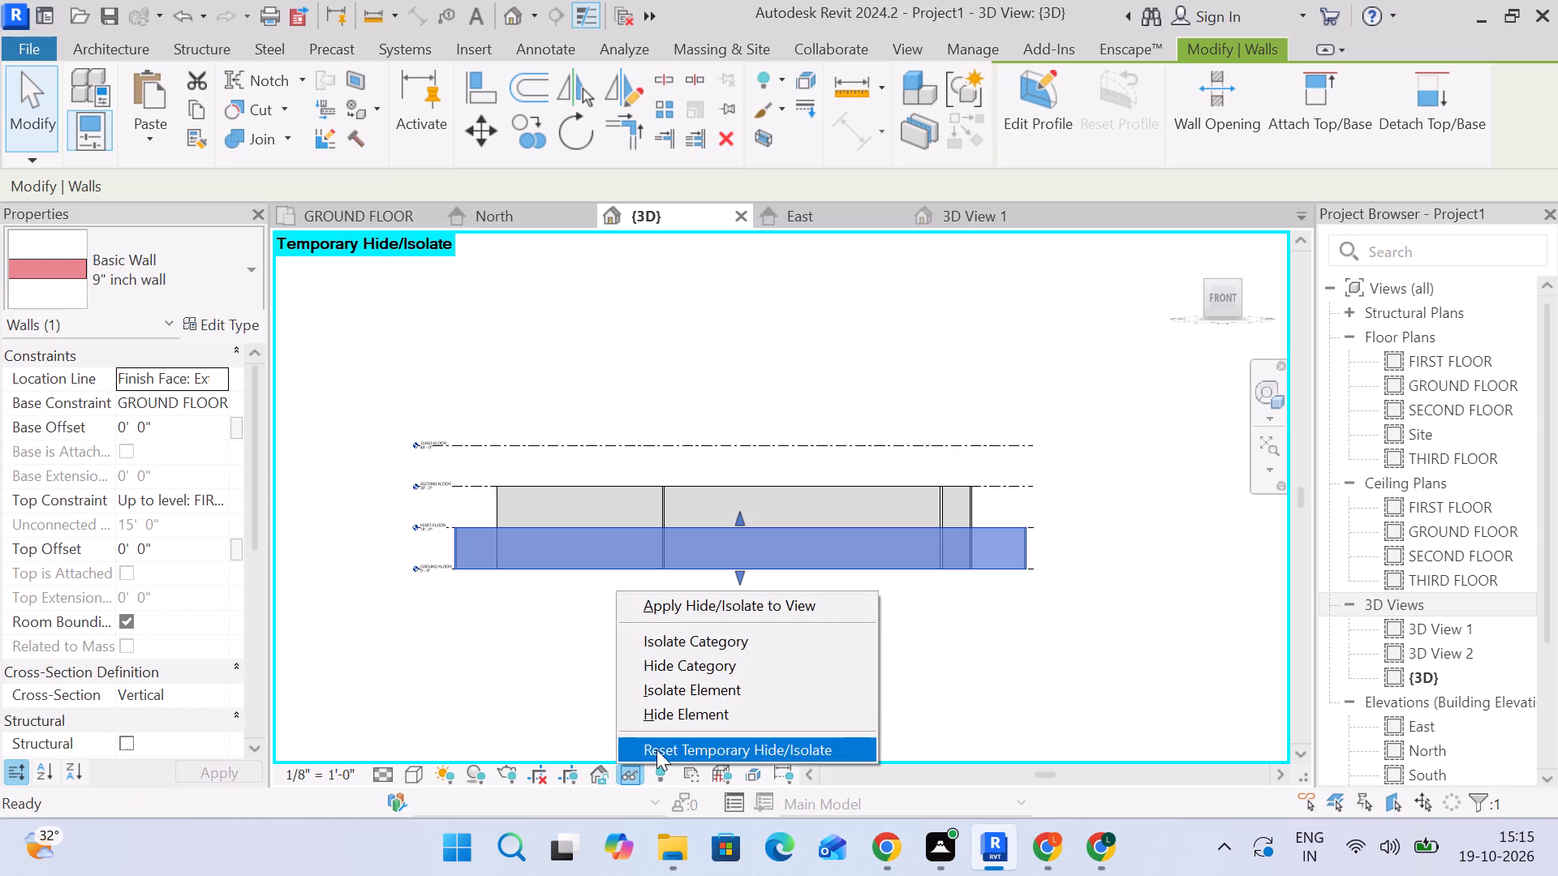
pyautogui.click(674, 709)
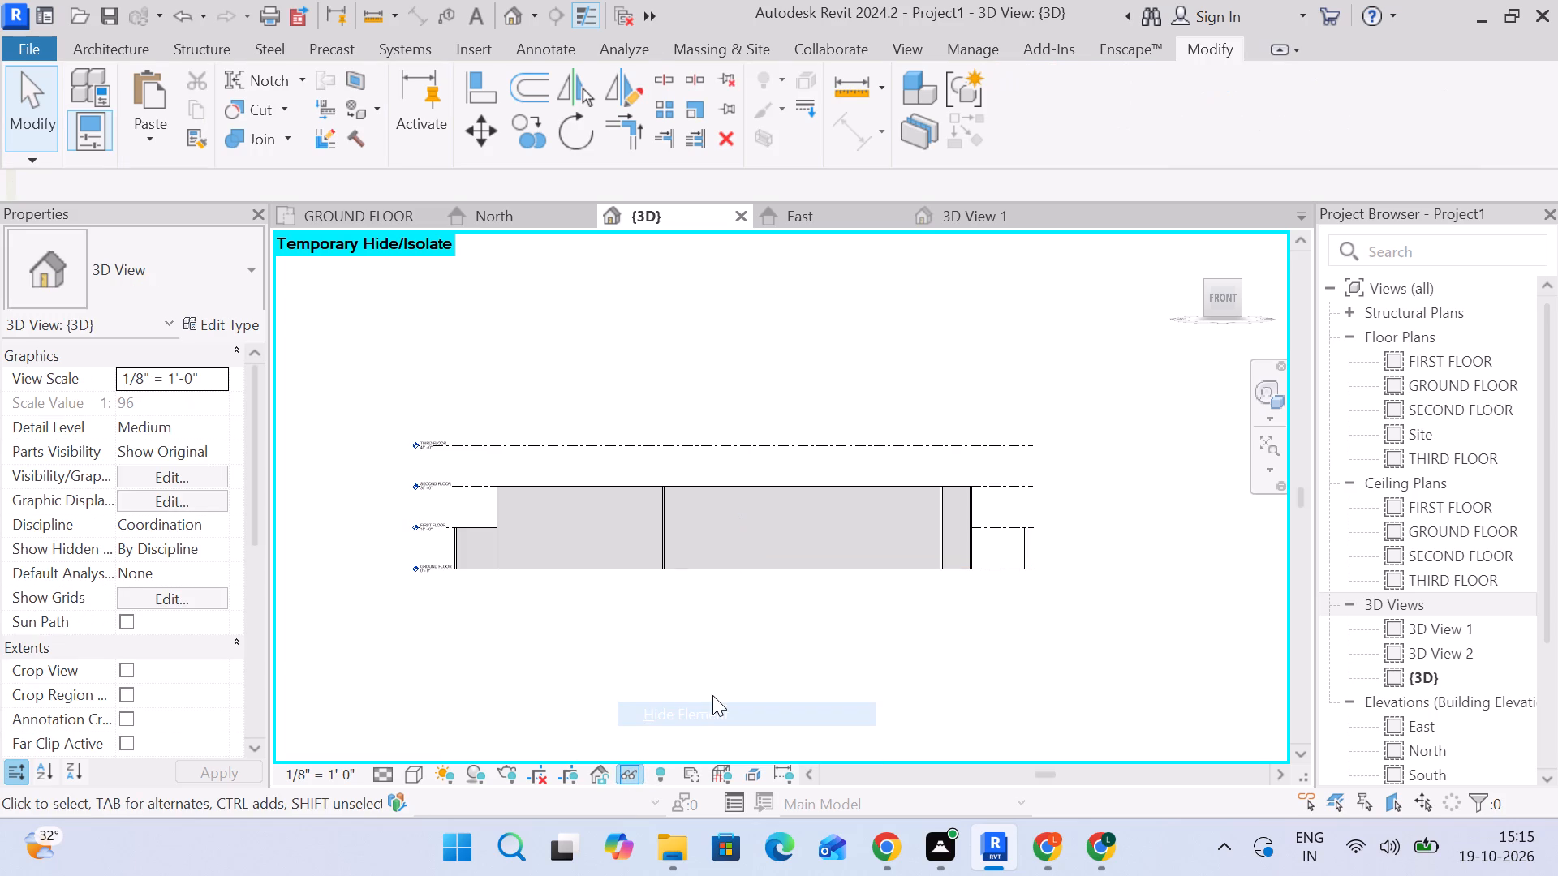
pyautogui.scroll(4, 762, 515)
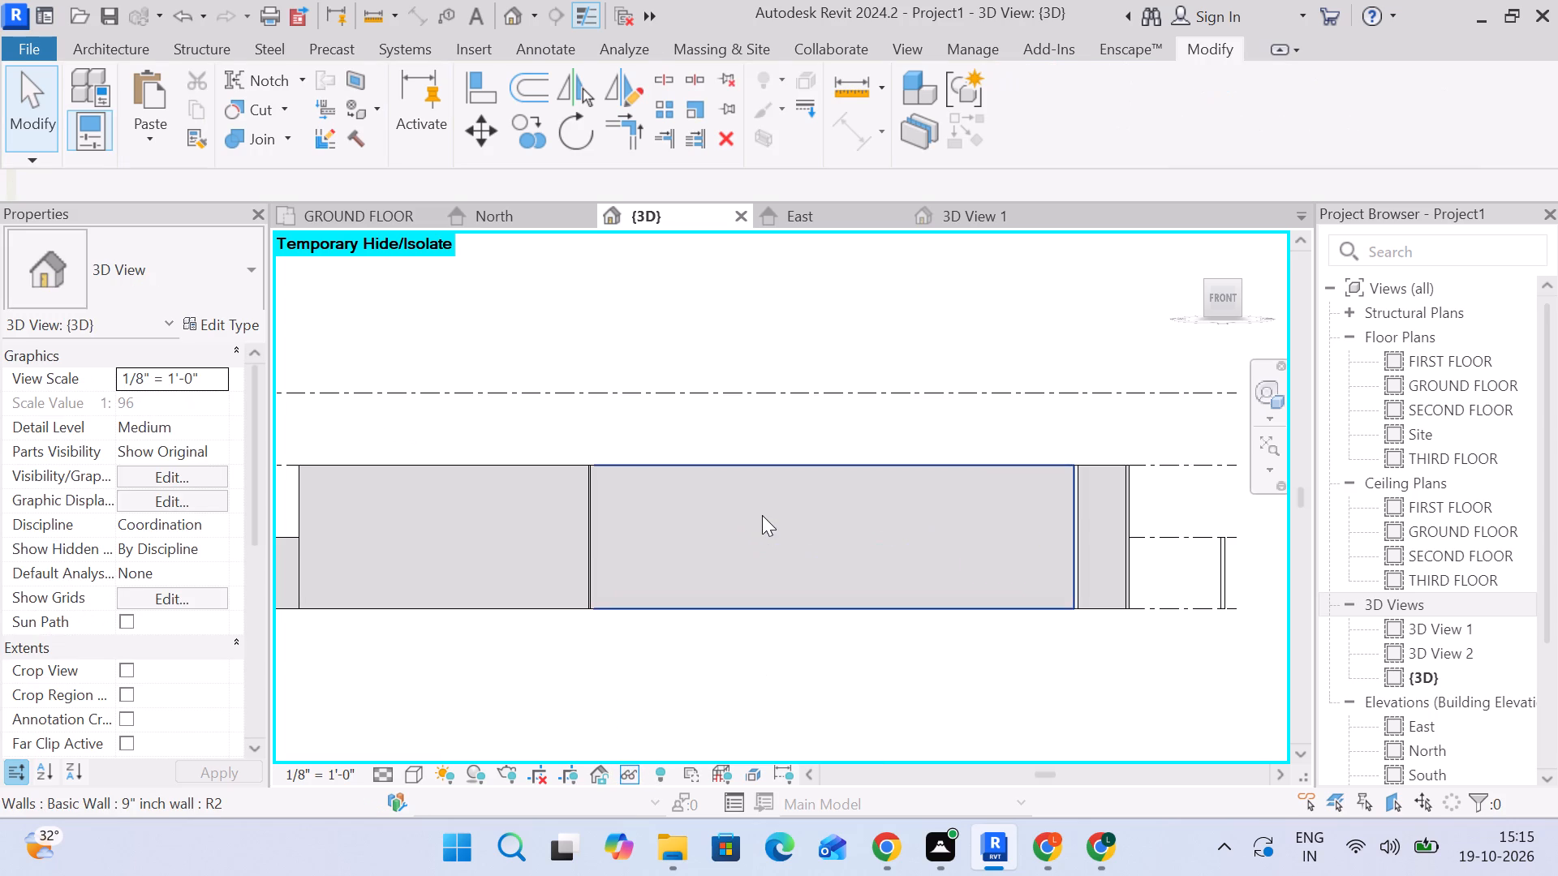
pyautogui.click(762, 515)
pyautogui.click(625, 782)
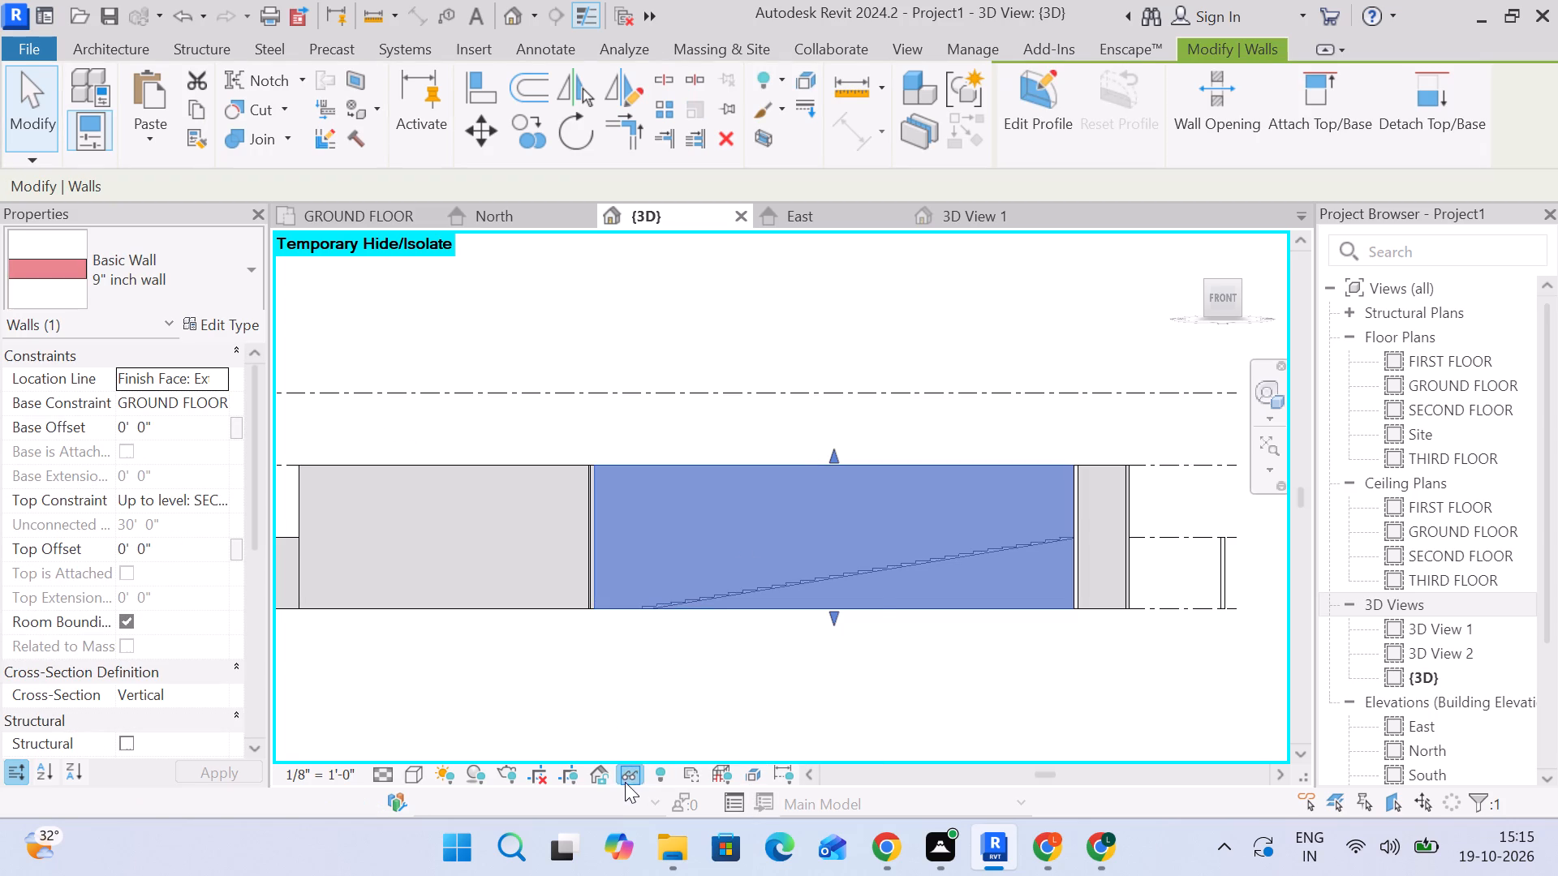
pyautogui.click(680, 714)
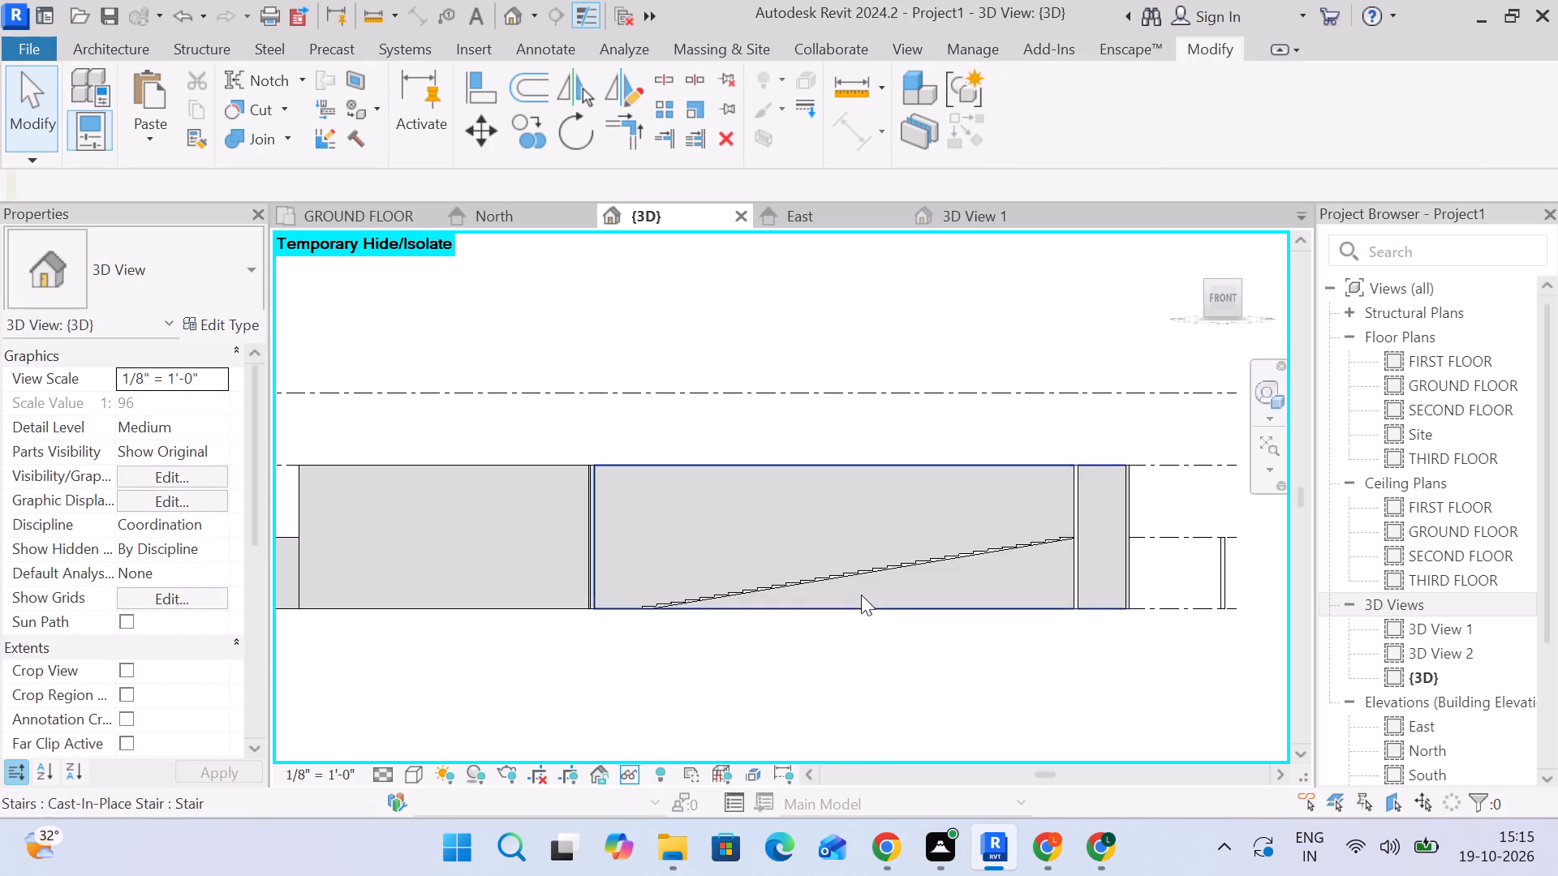
# Examine the extended stair's profile in the front view, especially where its top end meets the east wall.
pyautogui.scroll(6, 855, 566)
pyautogui.click(857, 572)
pyautogui.scroll(-4, 895, 585)
pyautogui.moveTo(984, 598); pyautogui.dragTo(901, 576, button='middle')
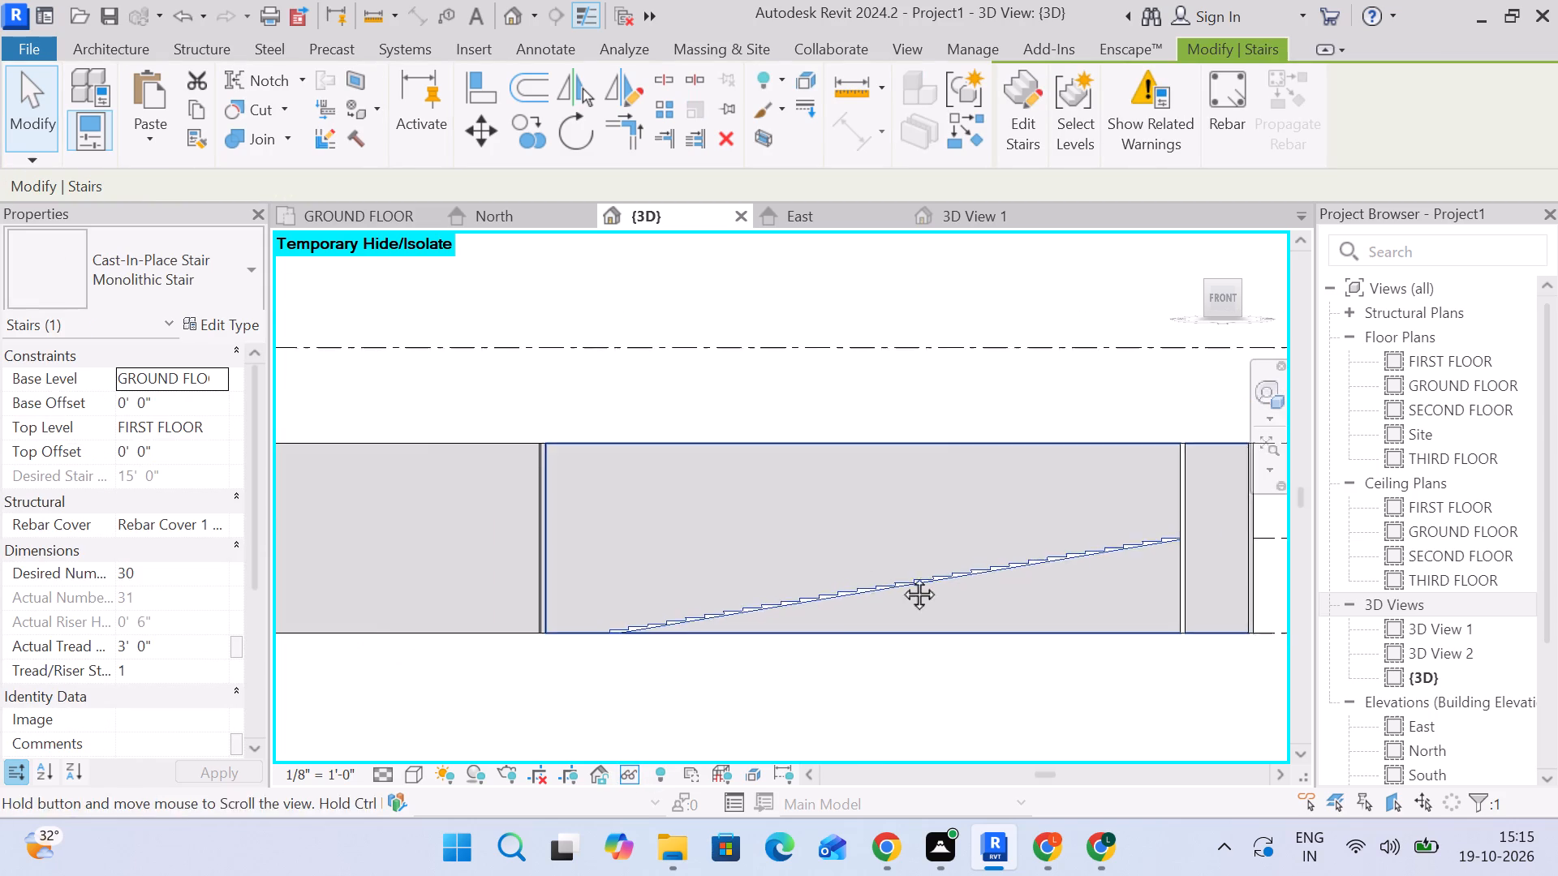
pyautogui.moveTo(901, 576); pyautogui.dragTo(826, 565, button='middle')
pyautogui.scroll(8, 1050, 479)
pyautogui.moveTo(1024, 580); pyautogui.dragTo(665, 581, button='middle')
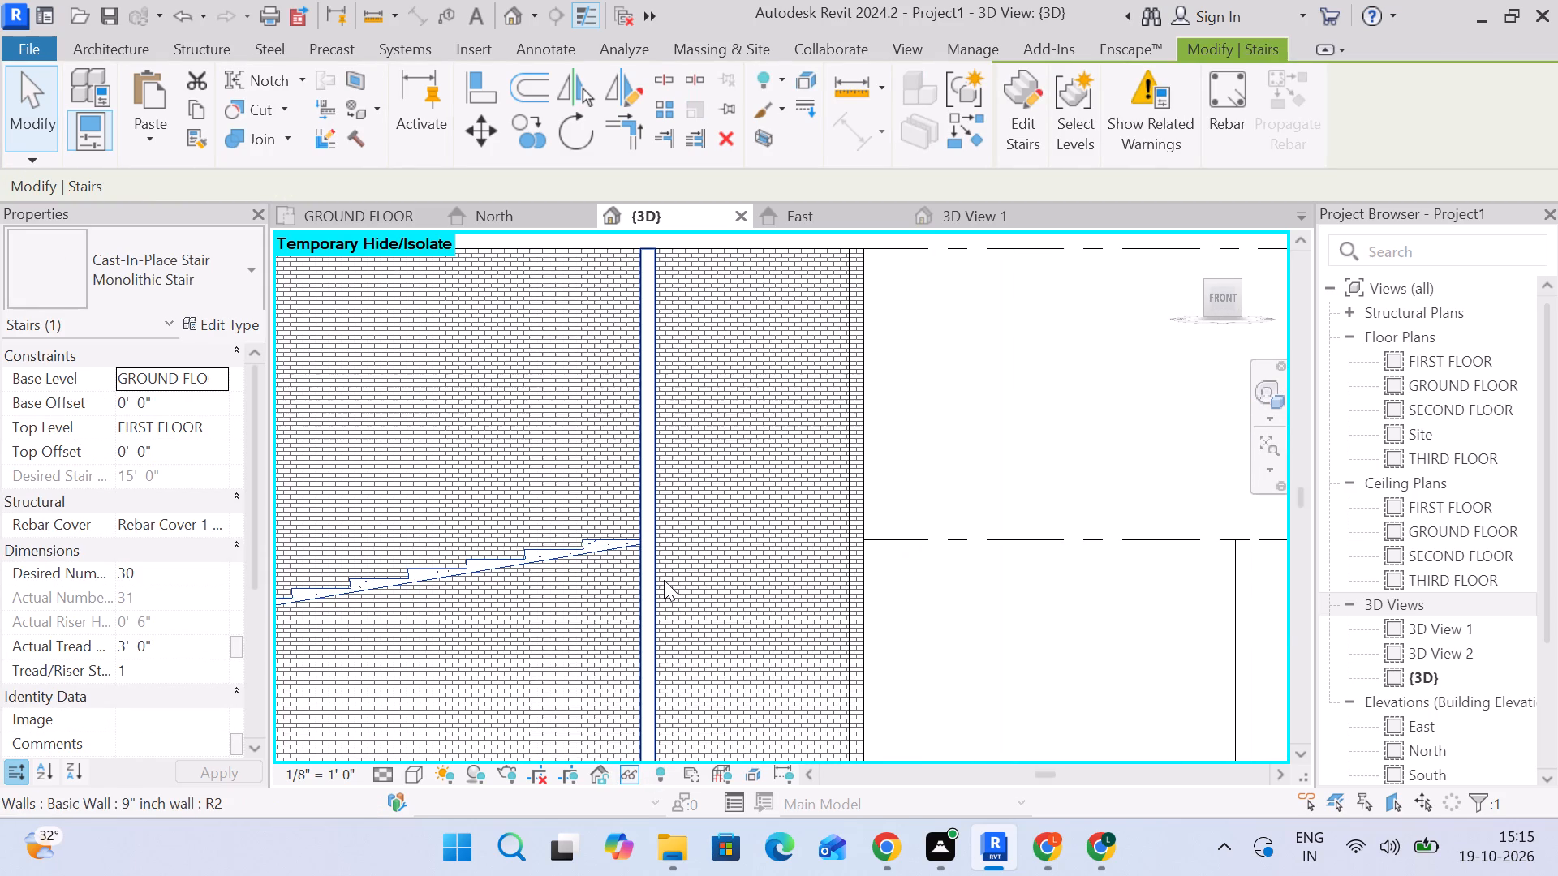
pyautogui.click(553, 559)
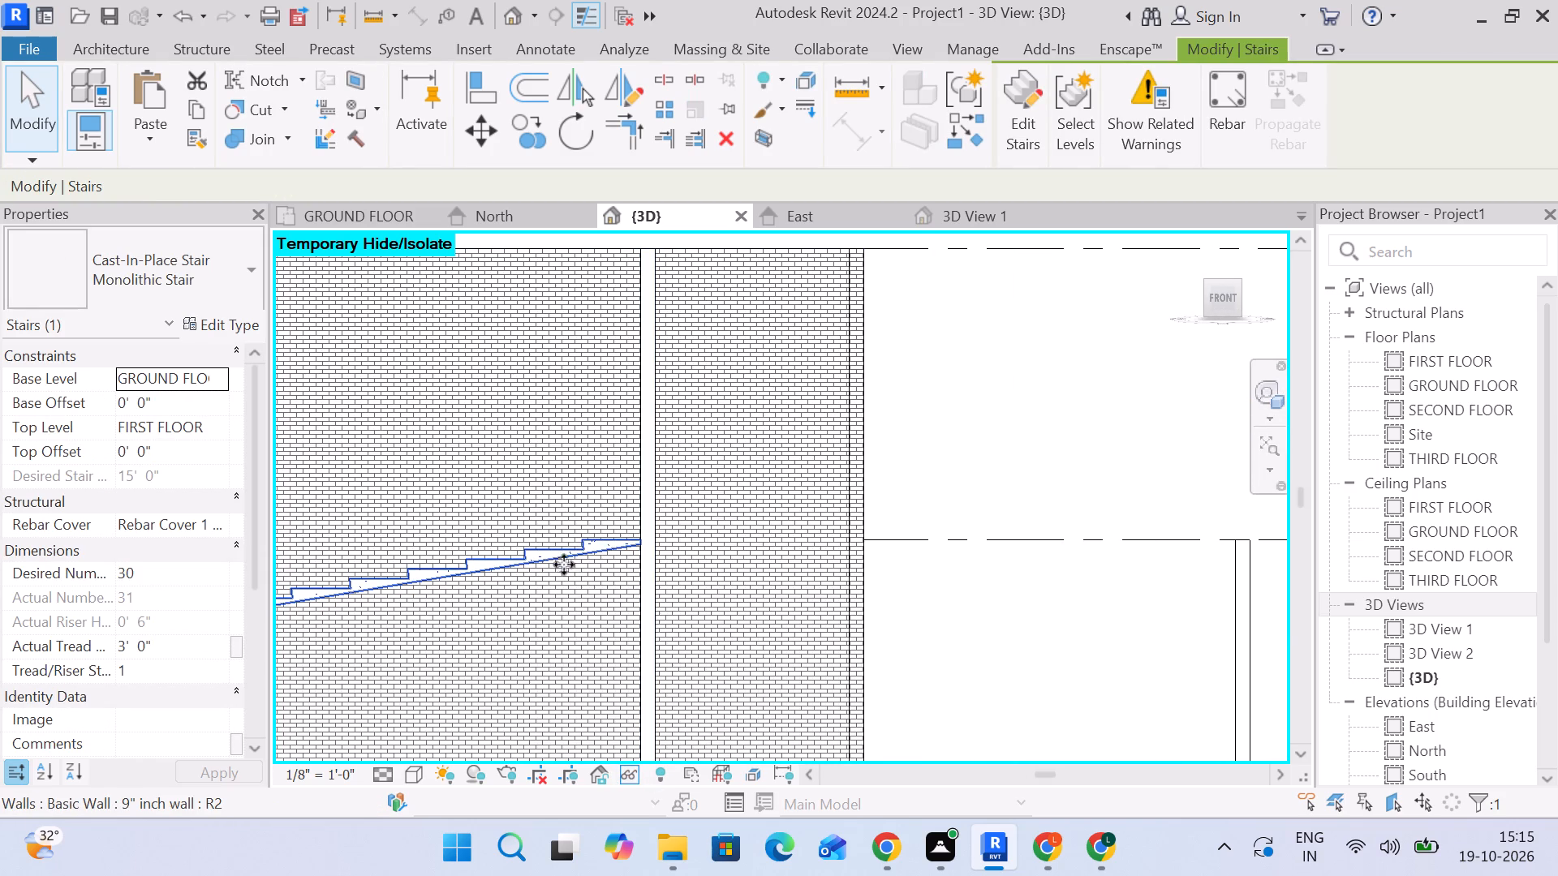
pyautogui.scroll(-4, 932, 624)
pyautogui.moveTo(943, 619); pyautogui.dragTo(956, 617, button='middle')
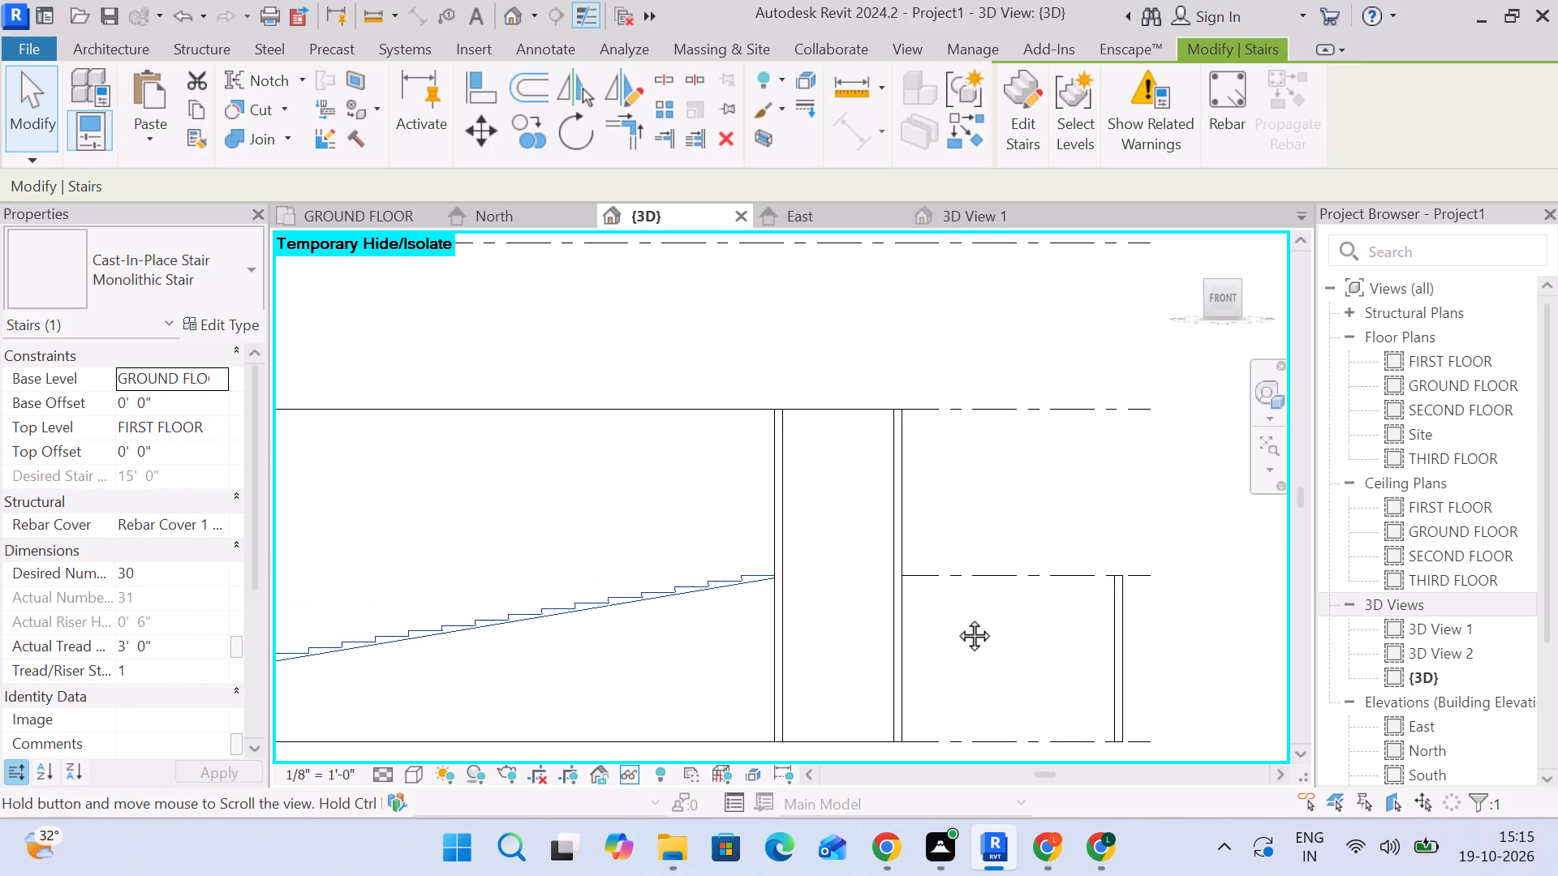
pyautogui.moveTo(956, 617); pyautogui.dragTo(965, 617, button='middle')
pyautogui.press('Escape')
pyautogui.click(739, 580)
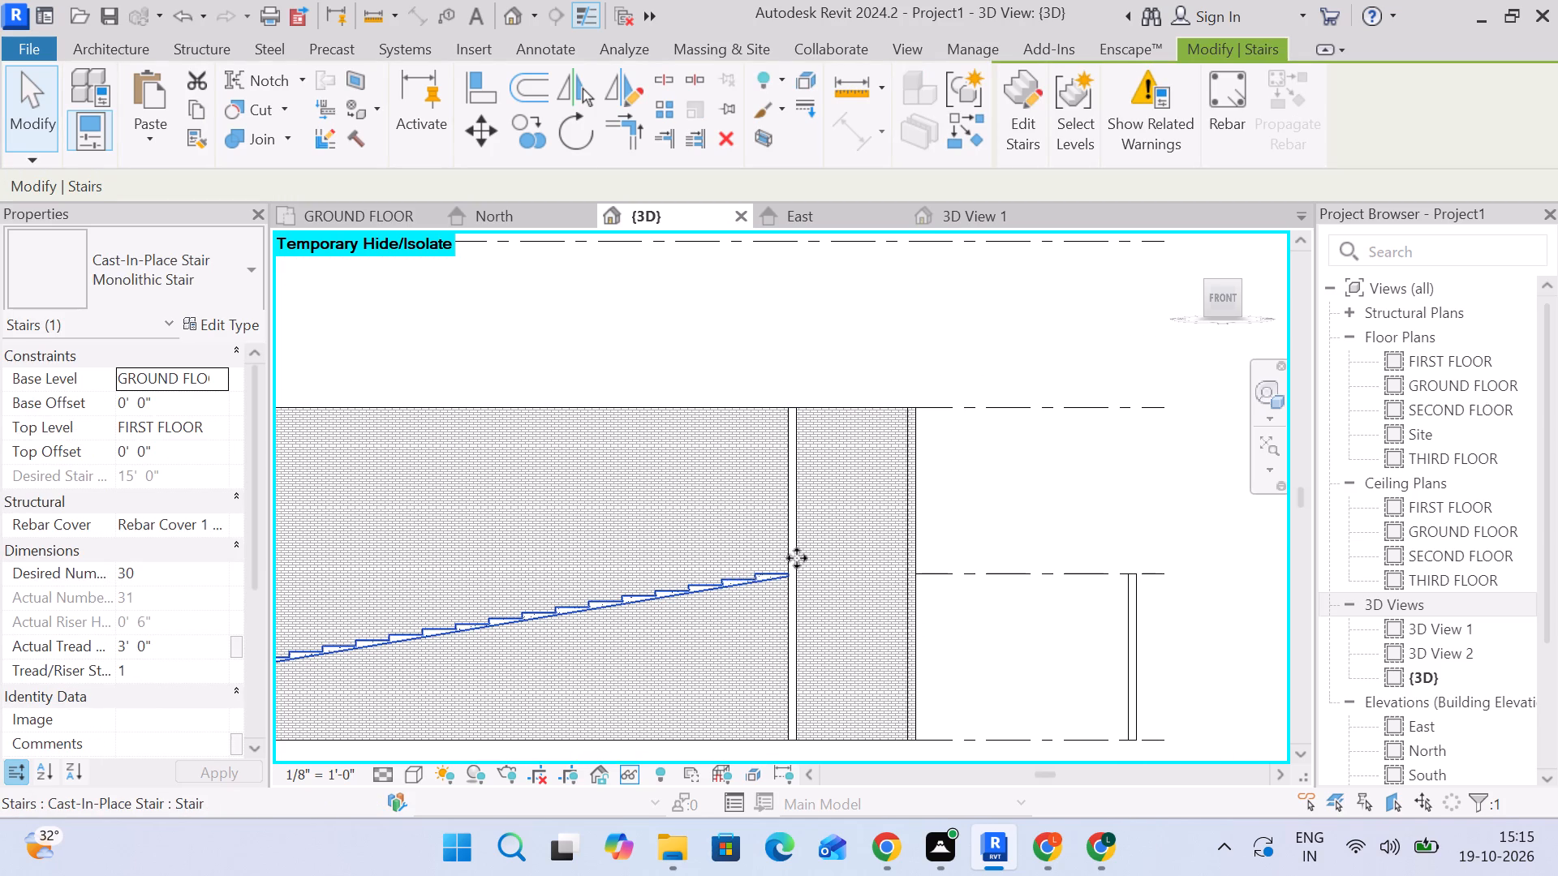
pyautogui.scroll(-4, 749, 590)
pyautogui.moveTo(755, 599); pyautogui.dragTo(1057, 479, button='middle')
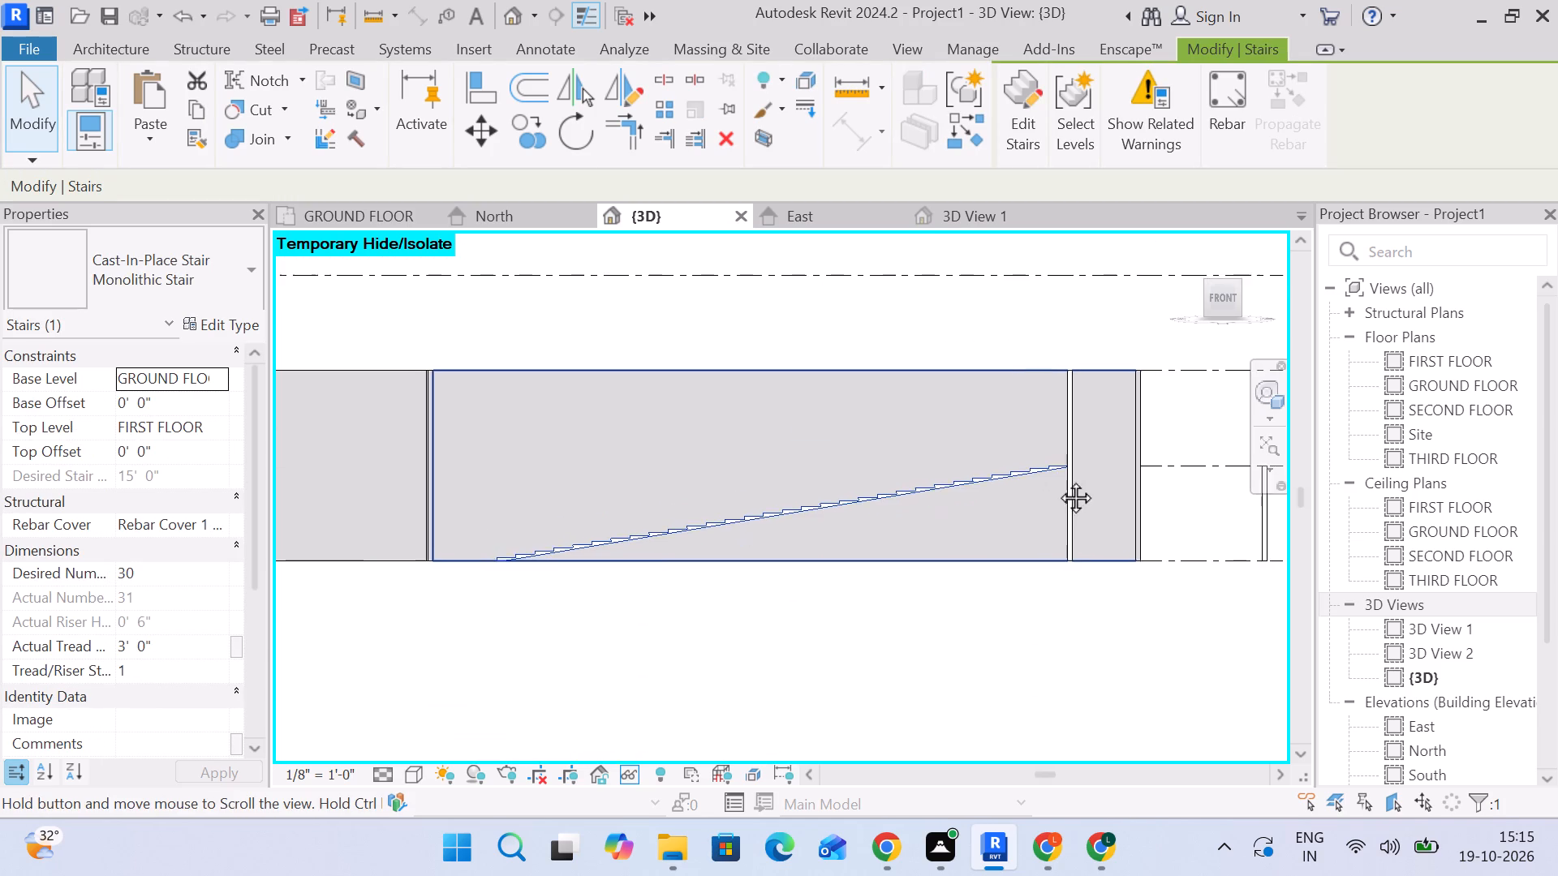
pyautogui.moveTo(1057, 479); pyautogui.dragTo(1059, 479, button='middle')
pyautogui.scroll(9, 1066, 470)
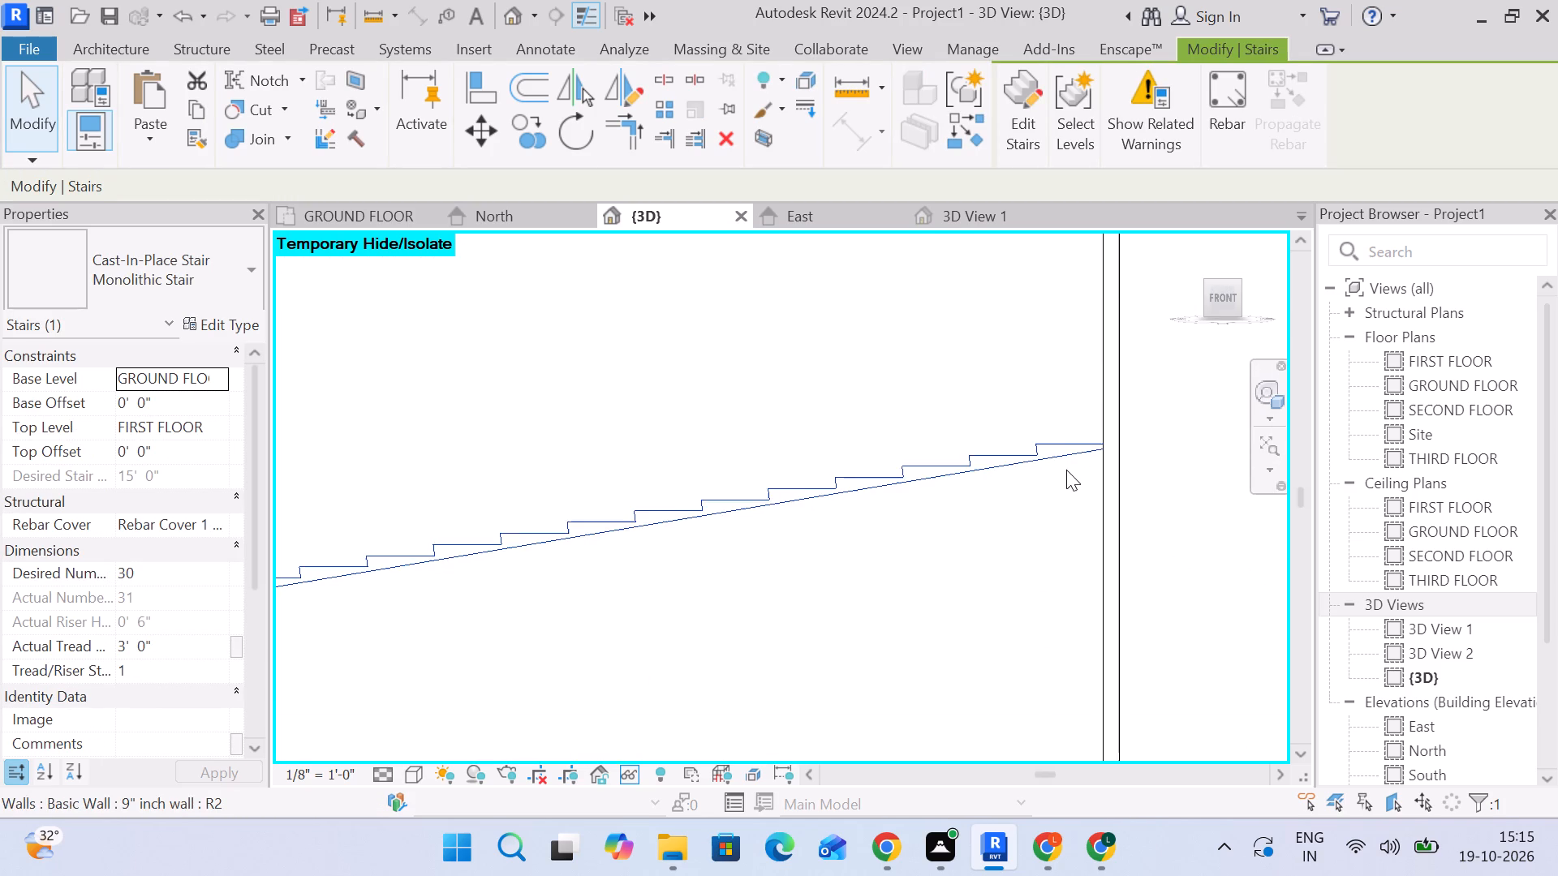
pyautogui.moveTo(1081, 487); pyautogui.dragTo(932, 498, button='middle')
# Undo the wall hiding and the stair edit that extended the run to the east wall.
pyautogui.hotkey('ctrl', 'z')
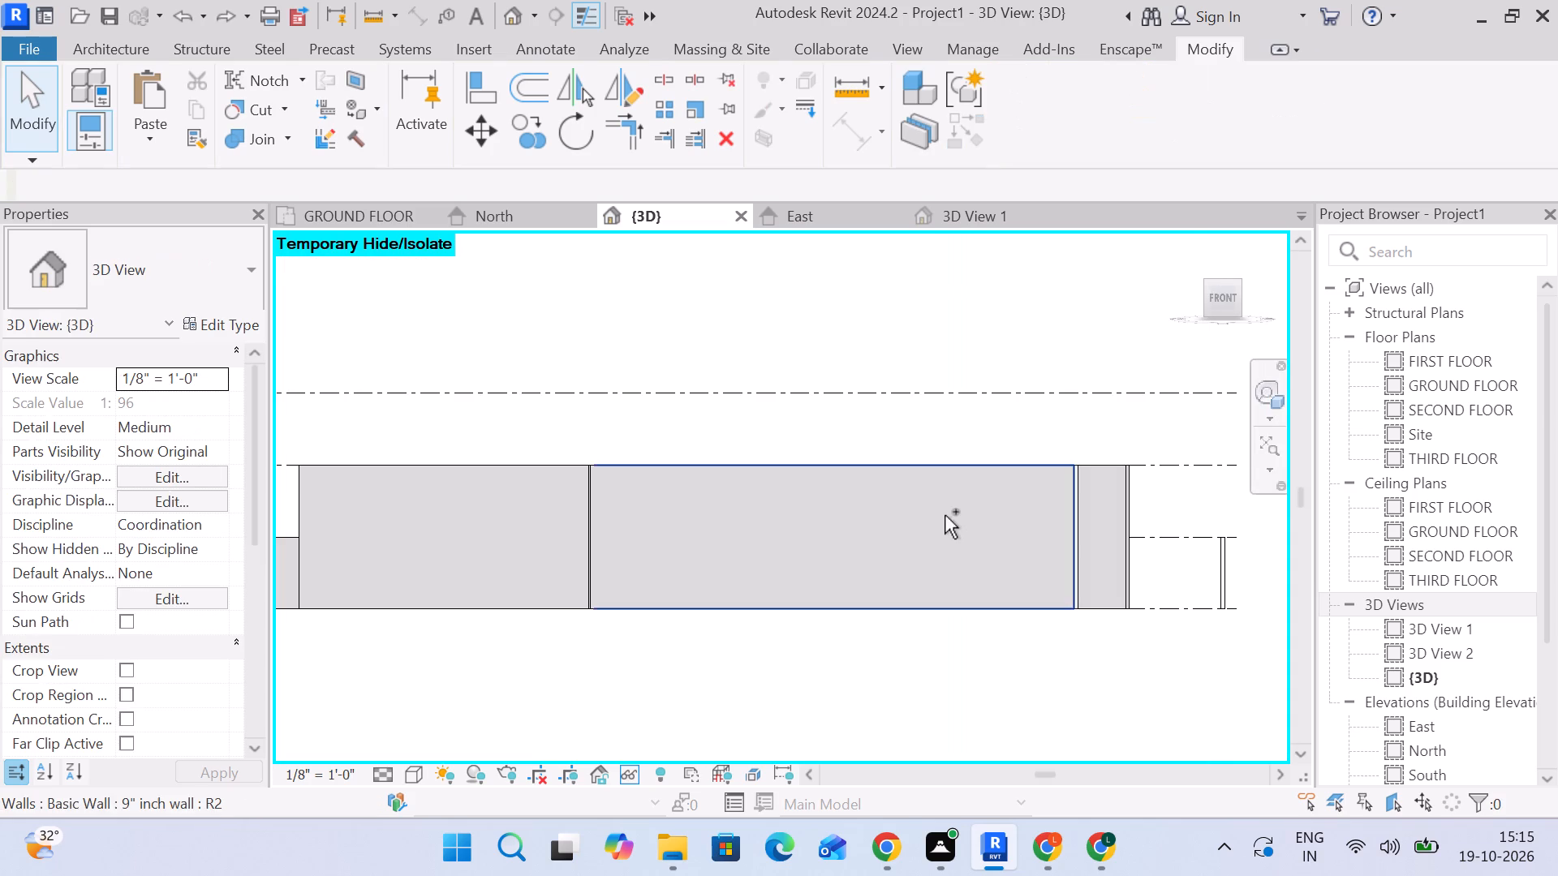
pyautogui.hotkey('ctrl', 'z')
pyautogui.hotkey('ctrl', 'z')
pyautogui.hotkey('ctrl', 'z')
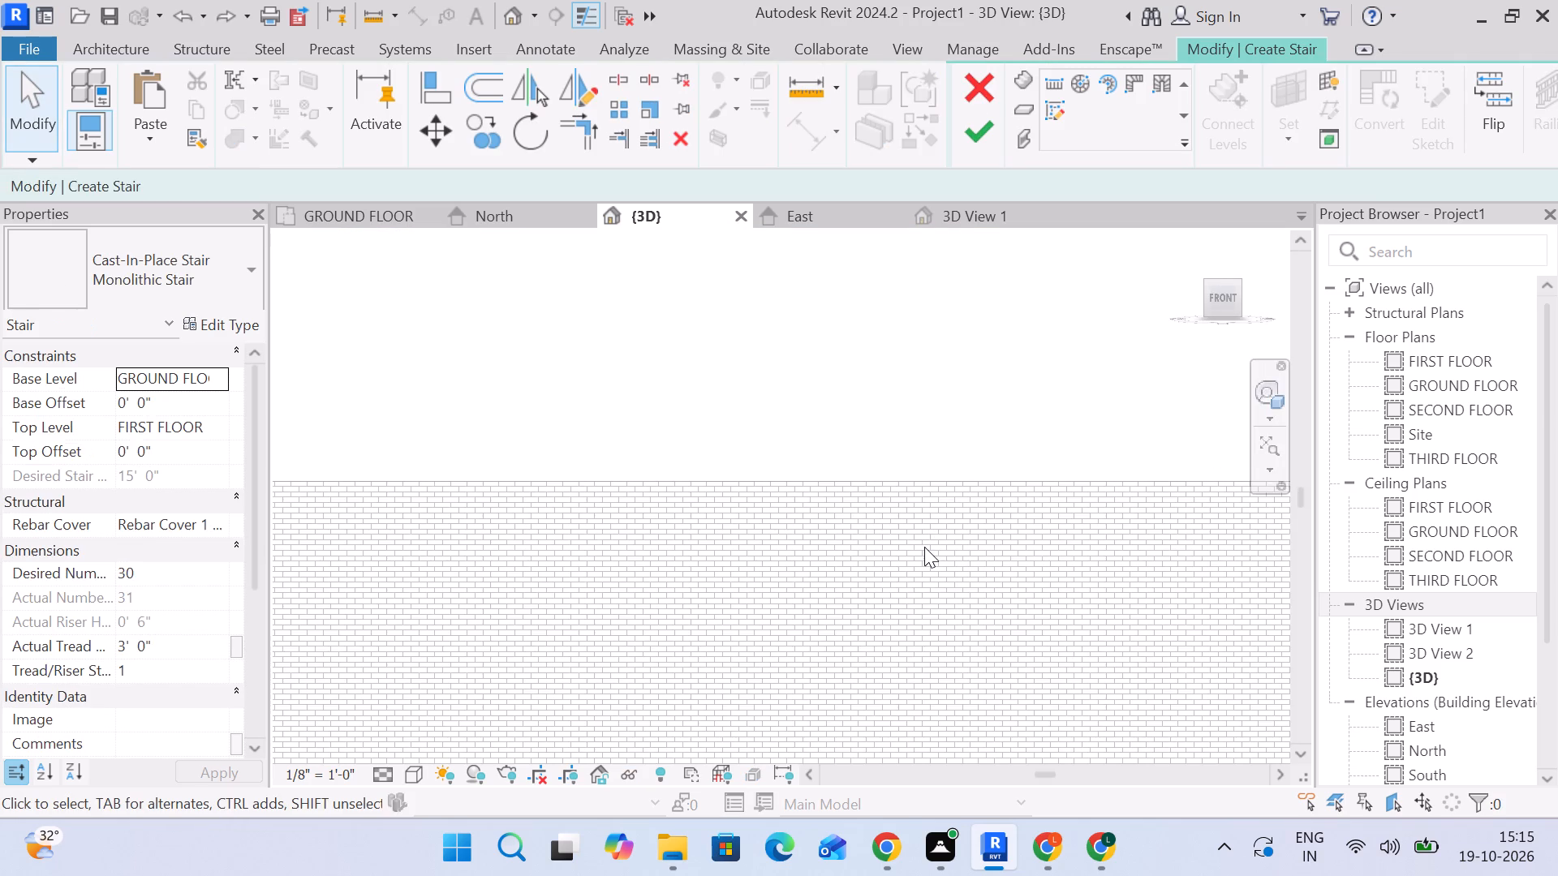
pyautogui.scroll(-15, 924, 548)
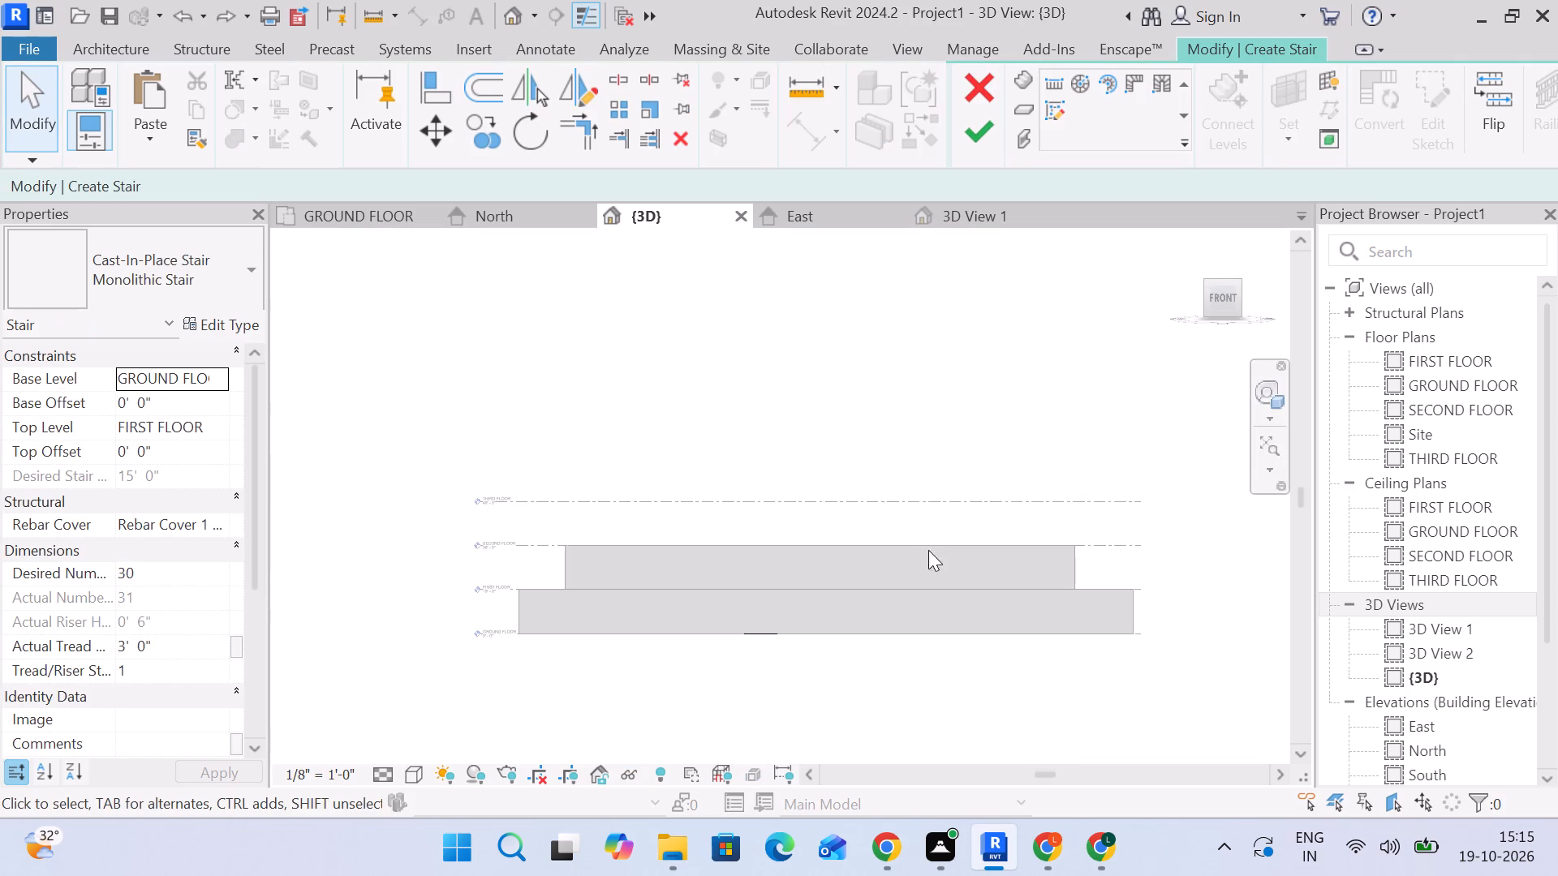
pyautogui.keyDown('shift'); pyautogui.moveTo(937, 520); pyautogui.dragTo(980, 776, button='middle'); pyautogui.keyUp('shift')
pyautogui.moveTo(1006, 622); pyautogui.dragTo(834, 326, button='middle')
pyautogui.scroll(4, 897, 419)
pyautogui.moveTo(956, 417); pyautogui.dragTo(931, 433, button='middle')
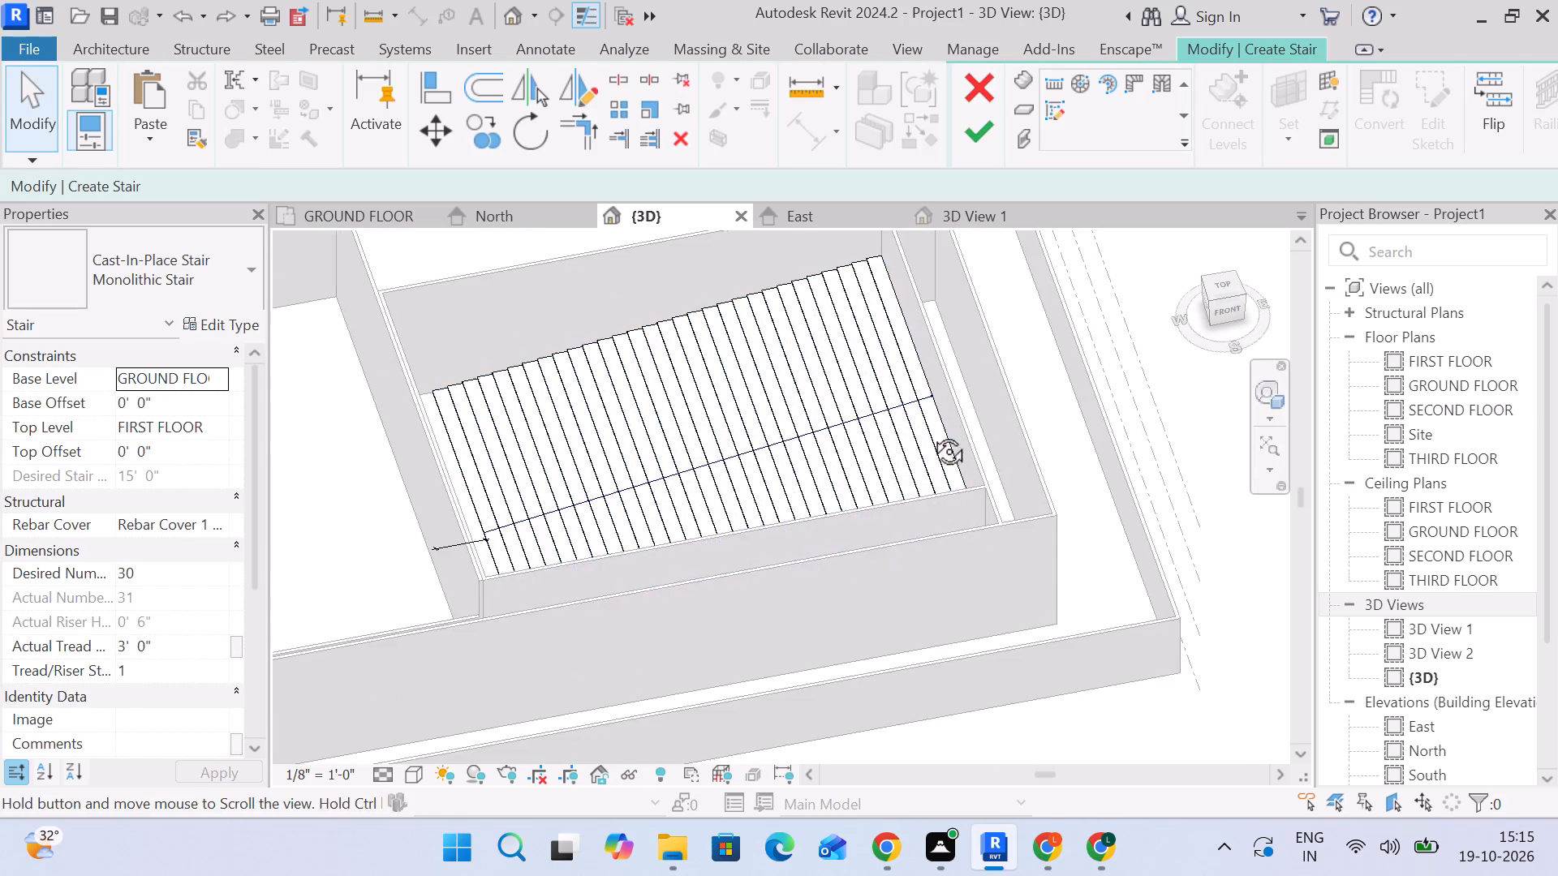
pyautogui.moveTo(931, 433); pyautogui.dragTo(910, 502, button='middle')
pyautogui.hotkey('ctrl', 'z')
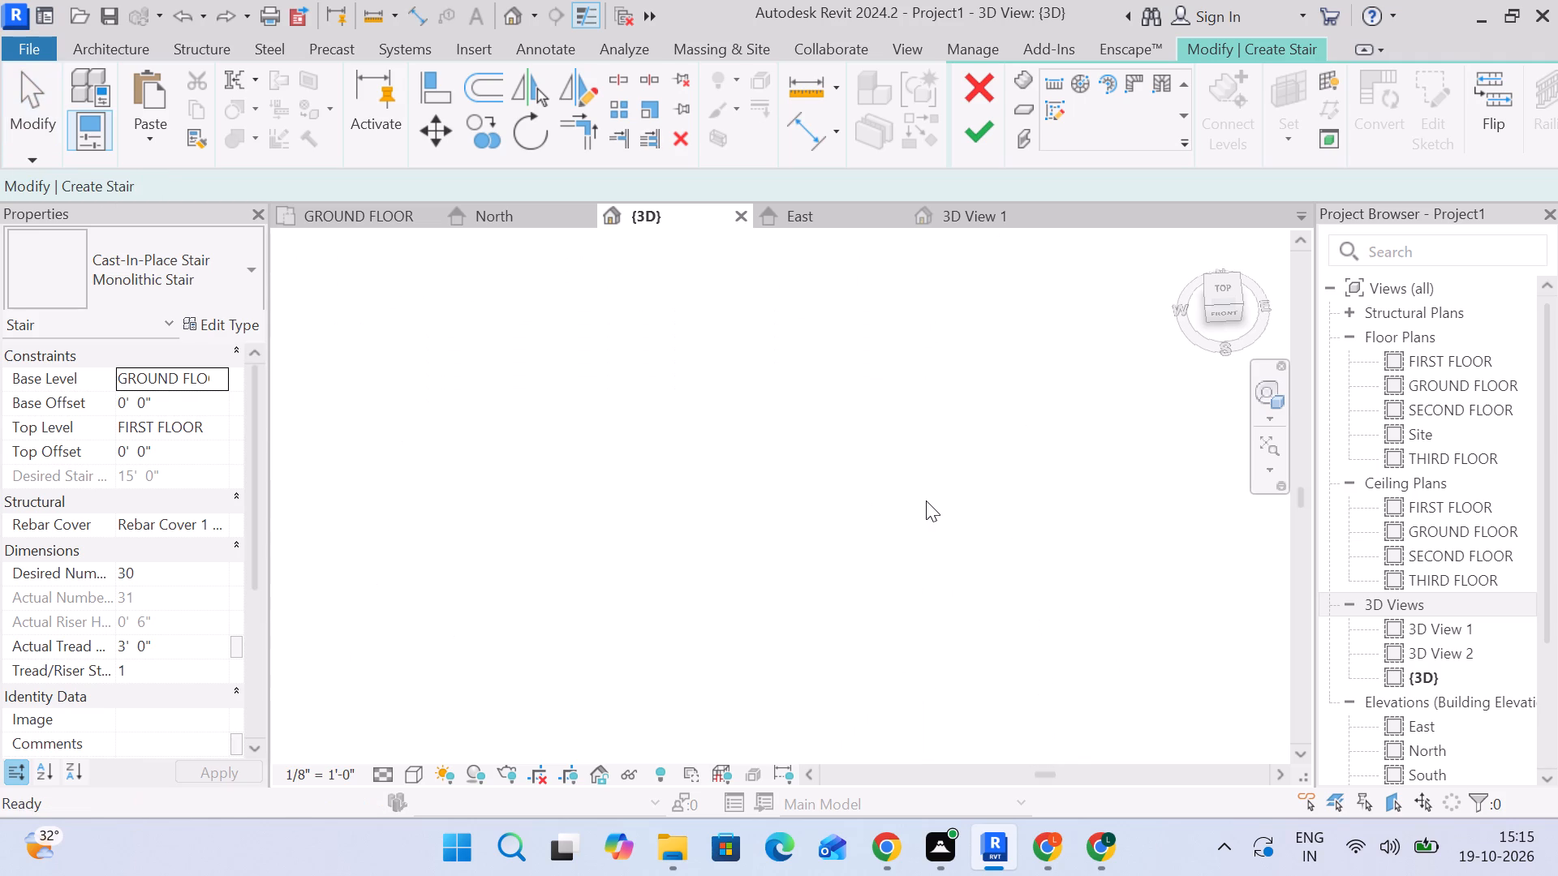
pyautogui.hotkey('ctrl', 'z')
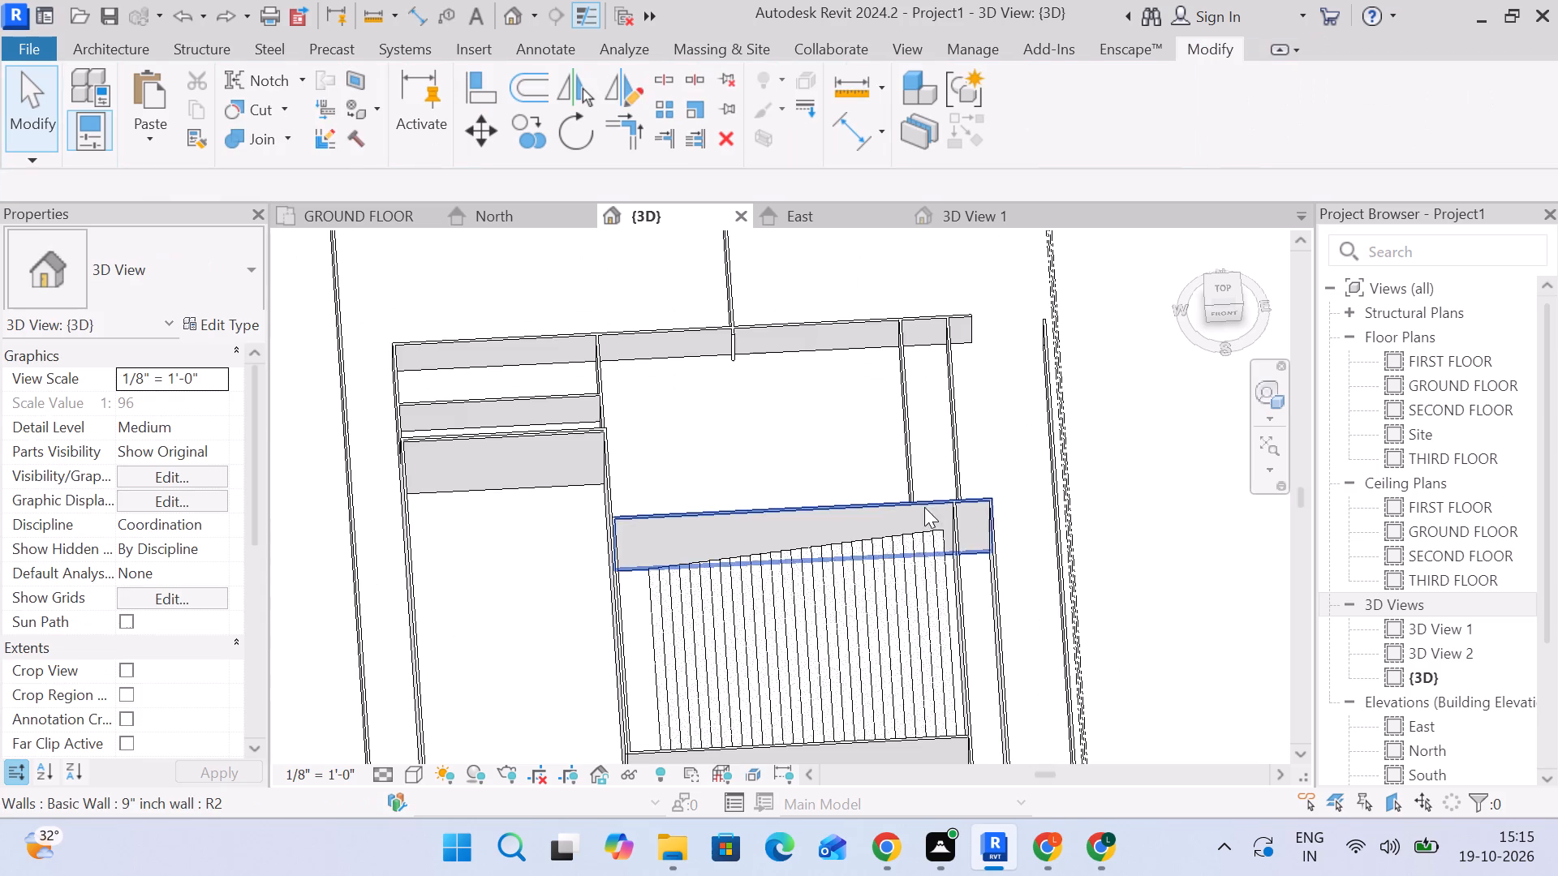
# Temporarily hide the two two-storey 9" walls along the south side of the stair.
pyautogui.scroll(1, 944, 598)
pyautogui.moveTo(944, 598); pyautogui.dragTo(975, 443, button='middle')
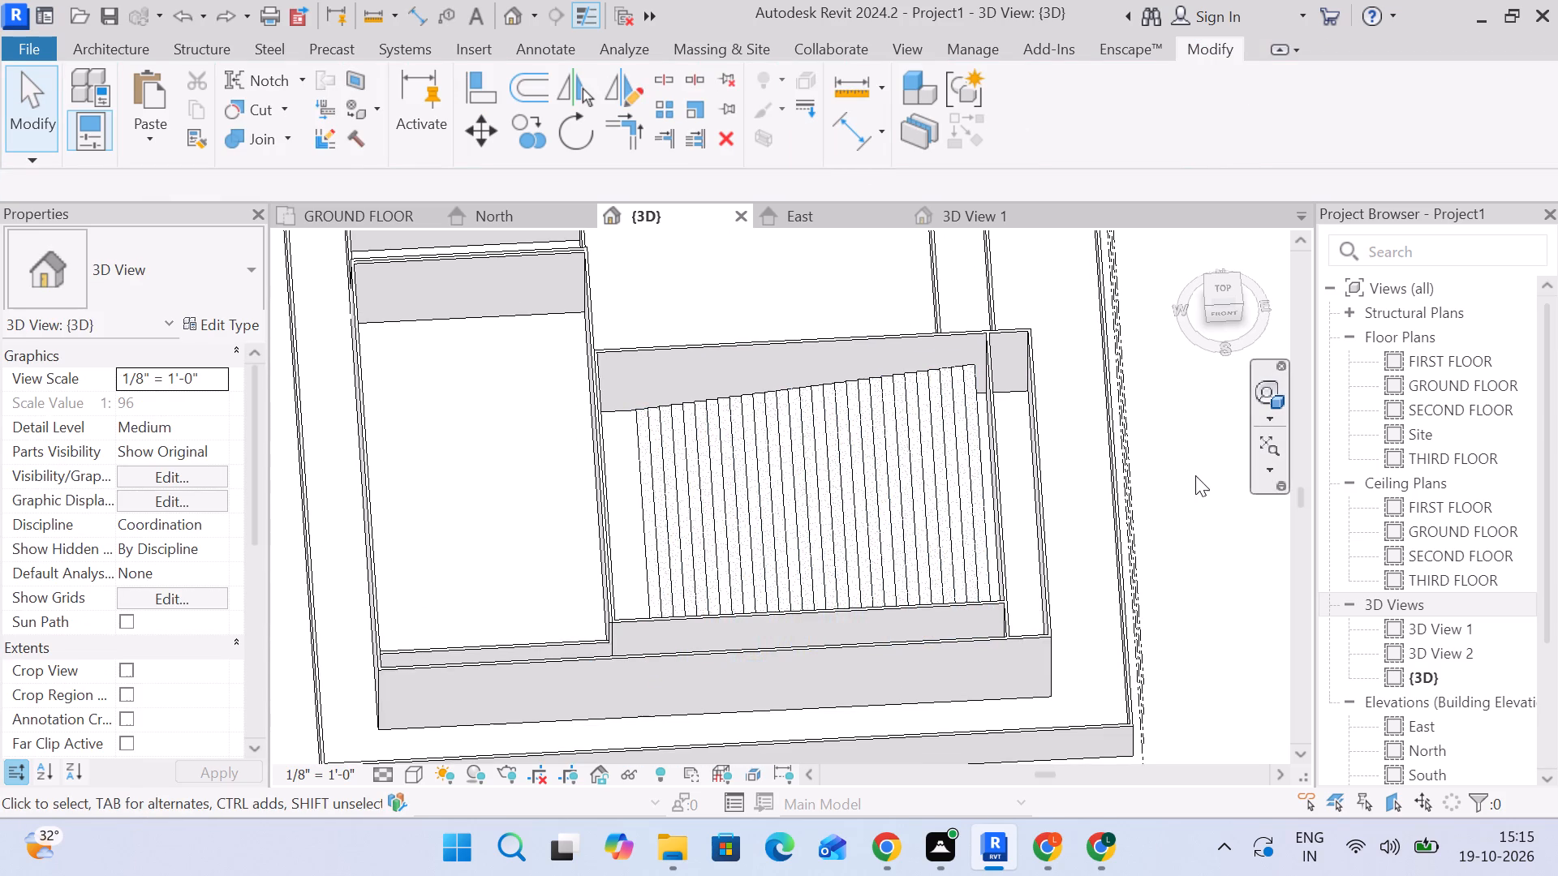
pyautogui.click(1197, 475)
pyautogui.click(903, 664)
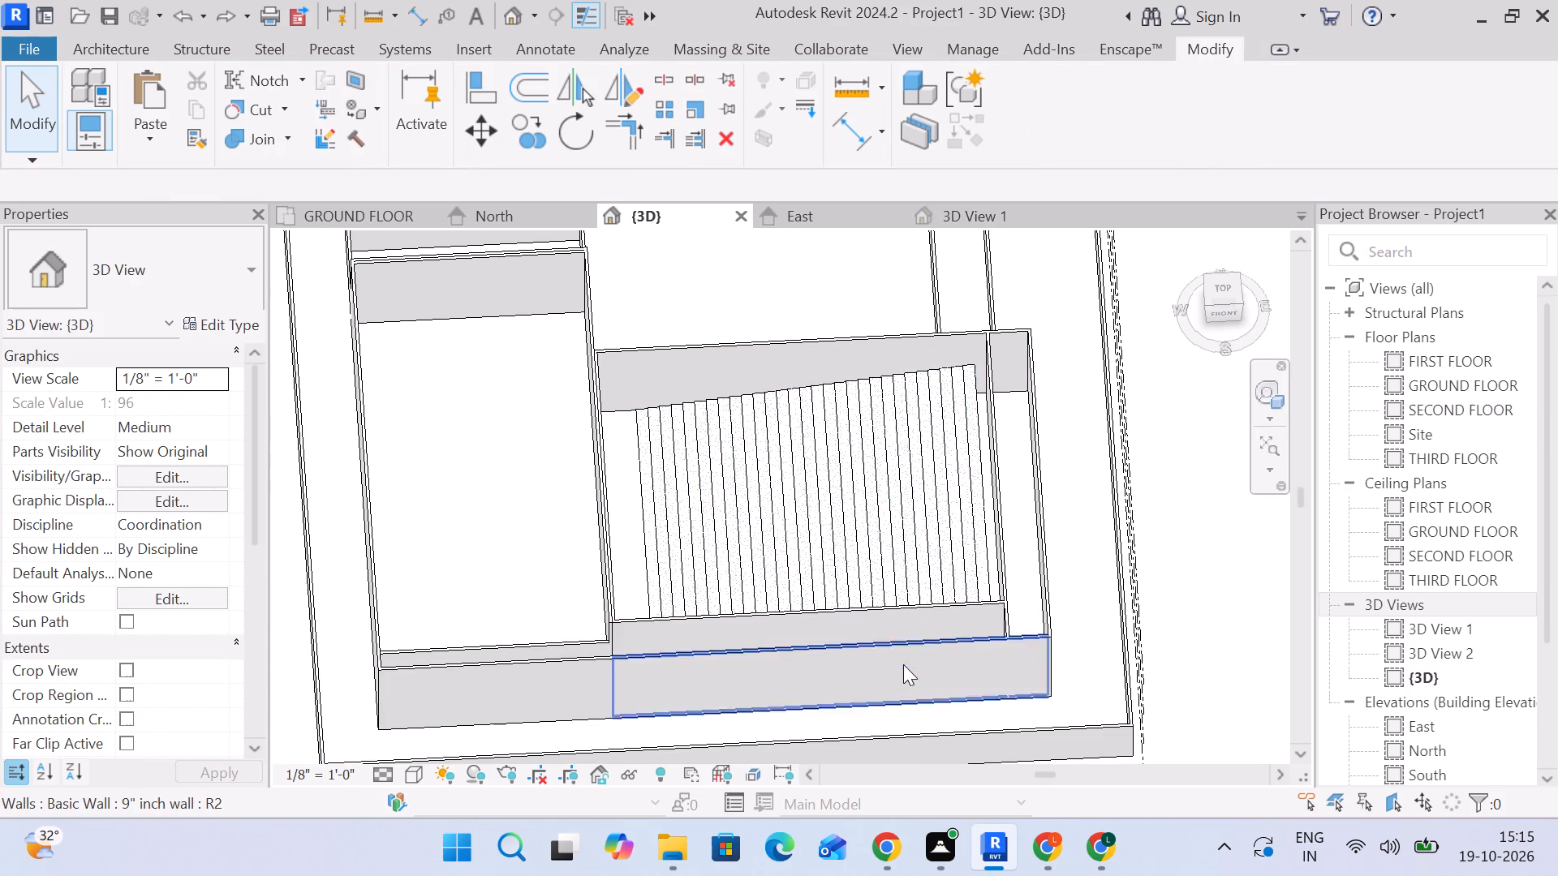
pyautogui.keyDown('ctrl'); pyautogui.click(687, 616); pyautogui.keyUp('ctrl')
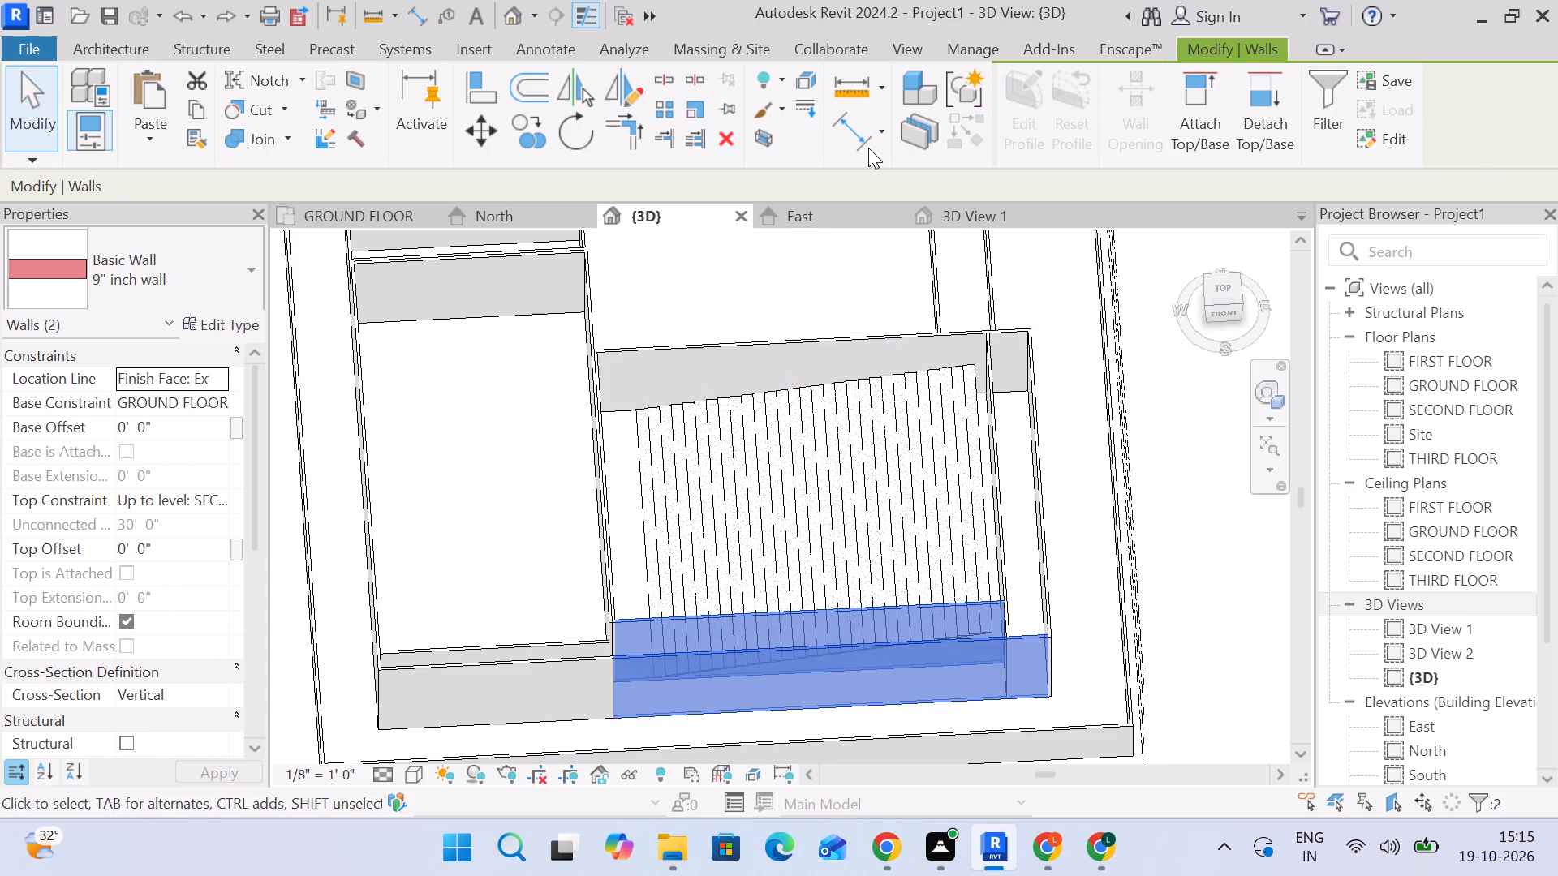
pyautogui.click(630, 776)
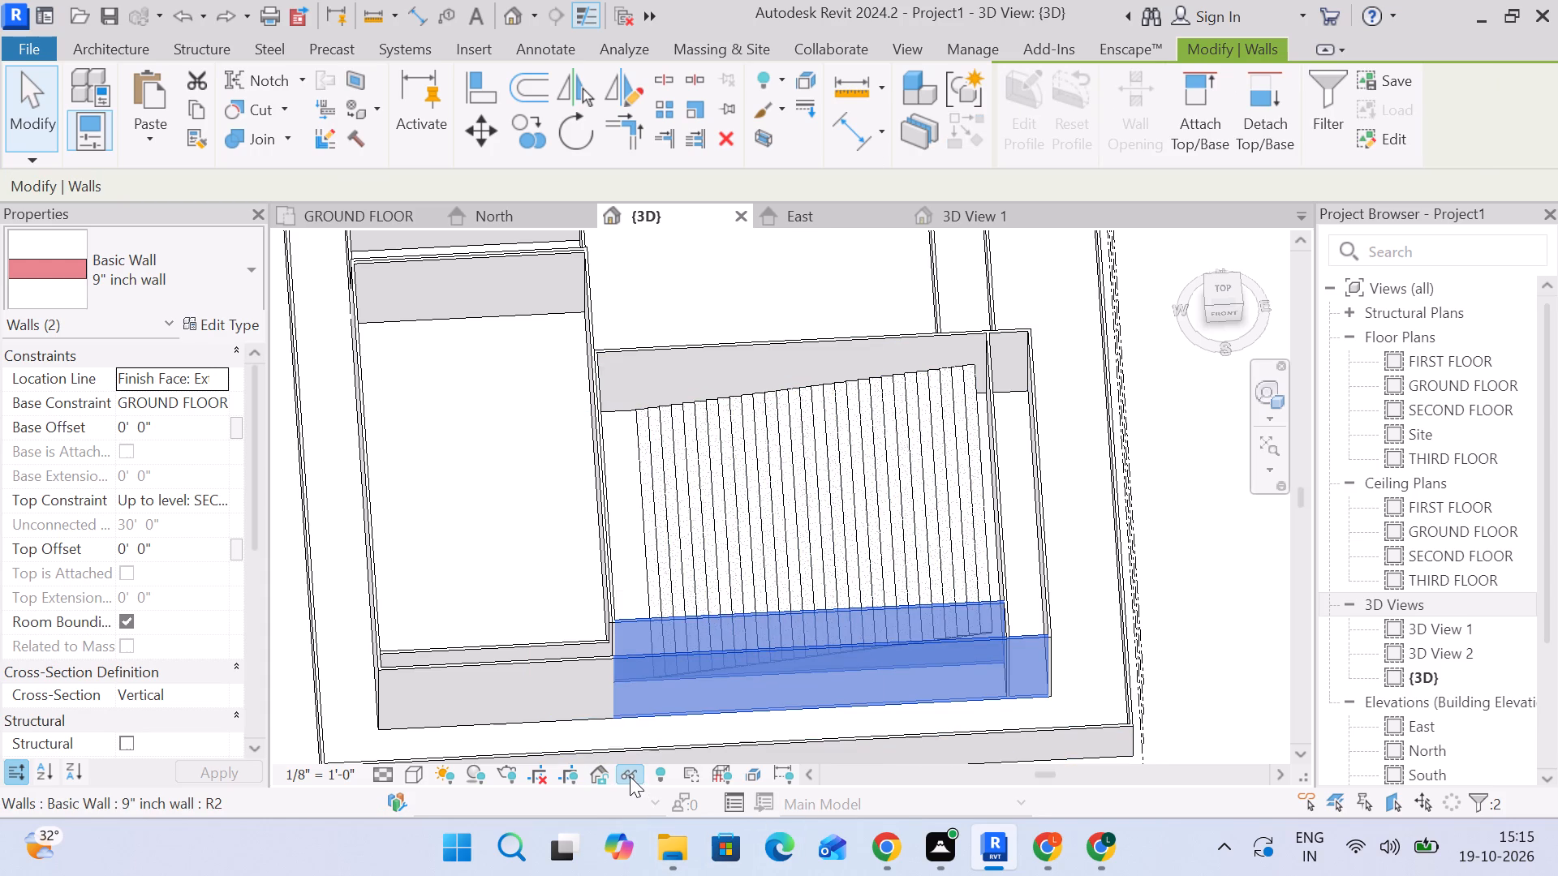
pyautogui.click(665, 719)
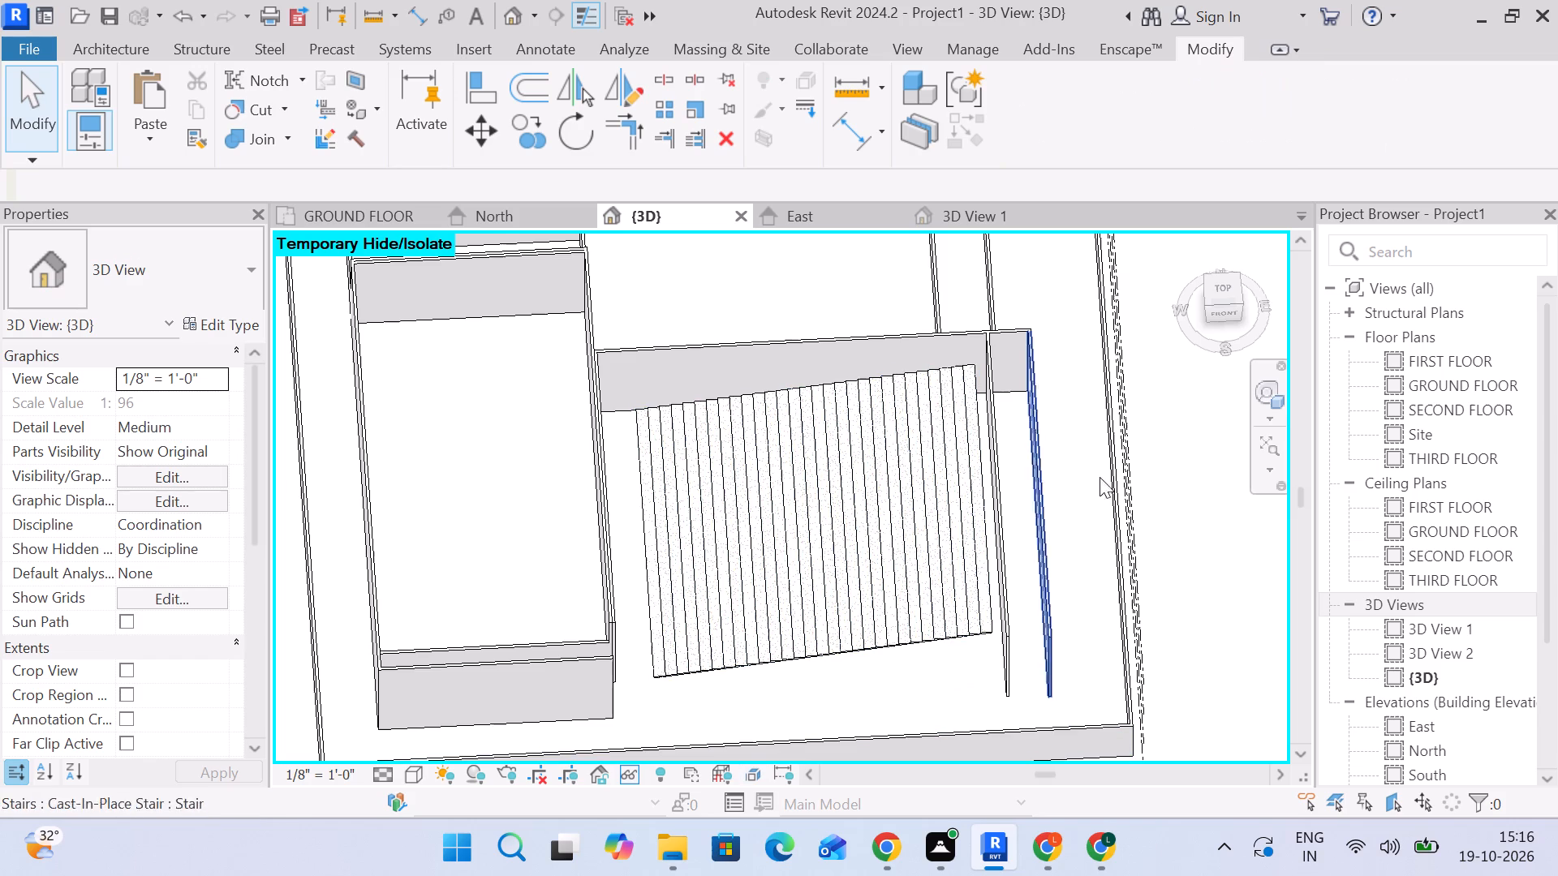
# In the front view, temporarily hide the one-storey outer wall that stands in front of the stair.
pyautogui.click(1226, 301)
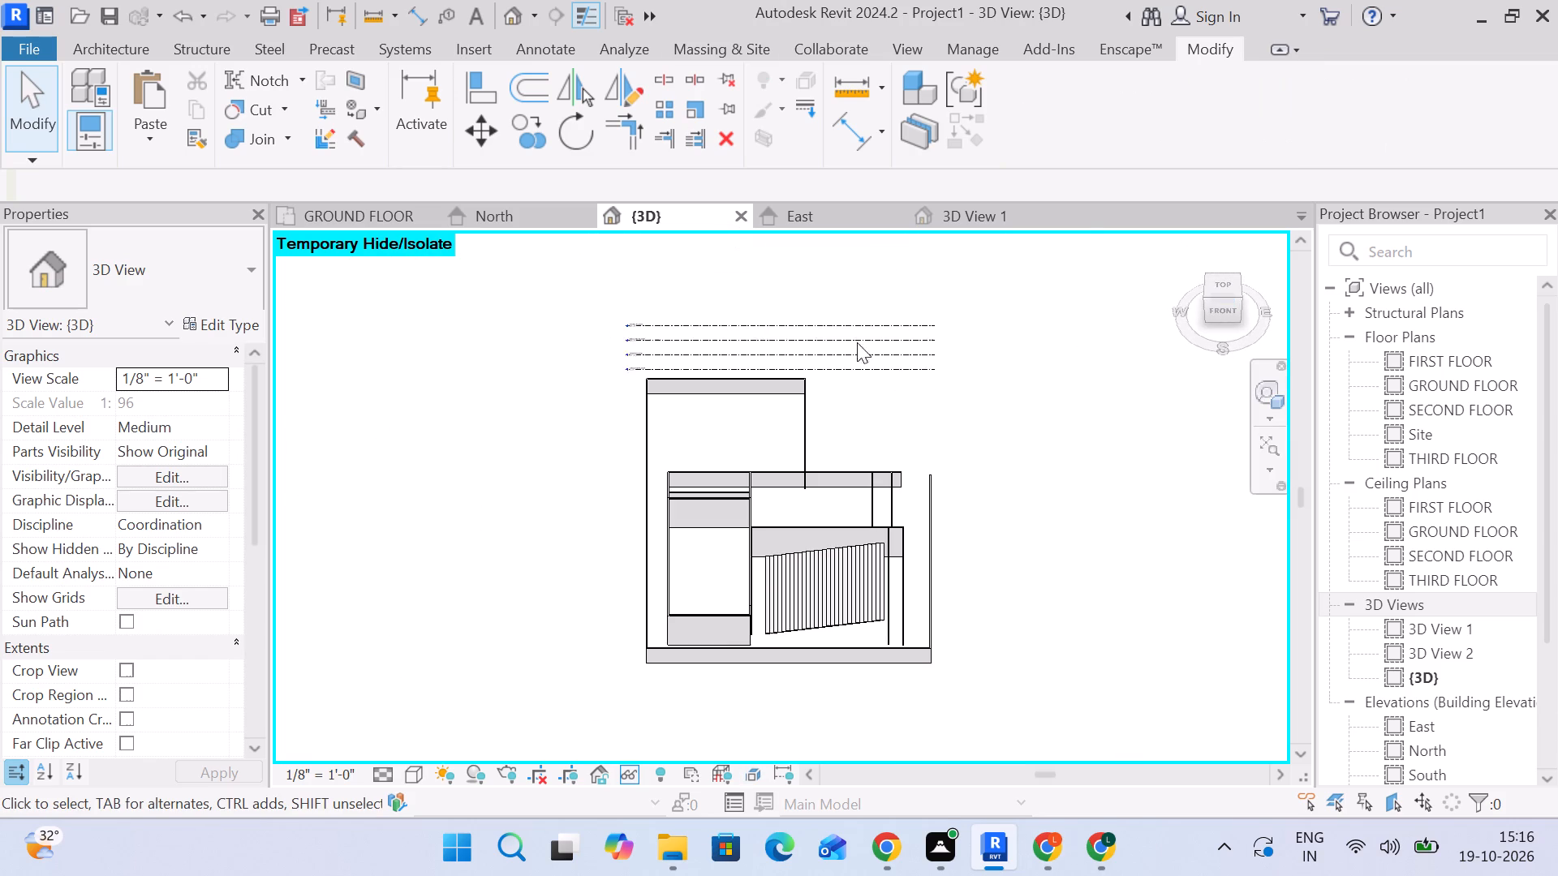
pyautogui.click(1228, 318)
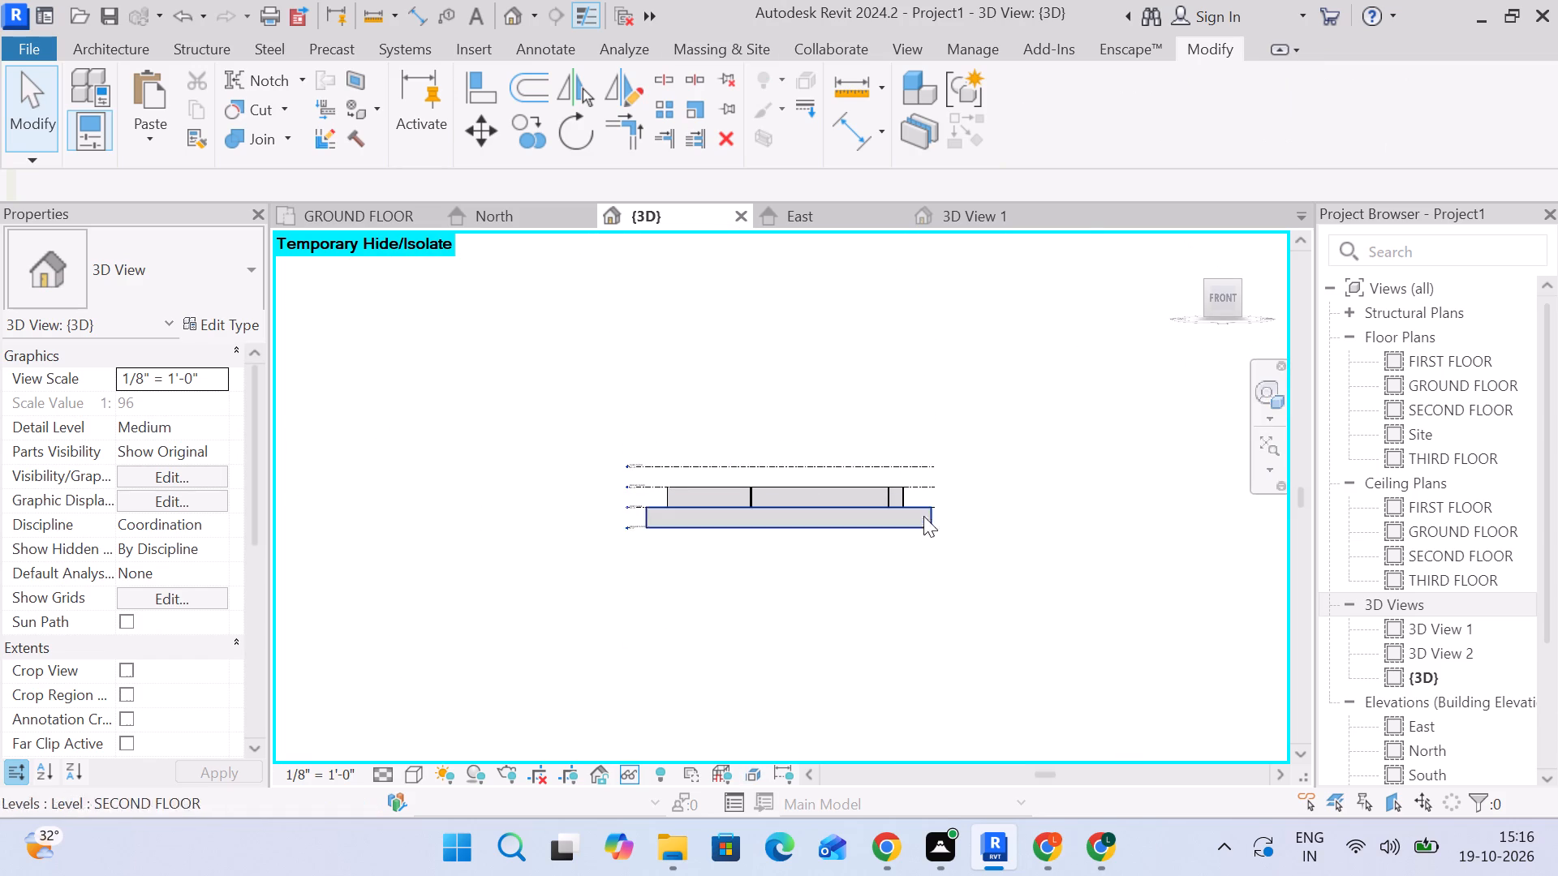
pyautogui.scroll(3, 921, 527)
pyautogui.click(873, 537)
pyautogui.click(1168, 512)
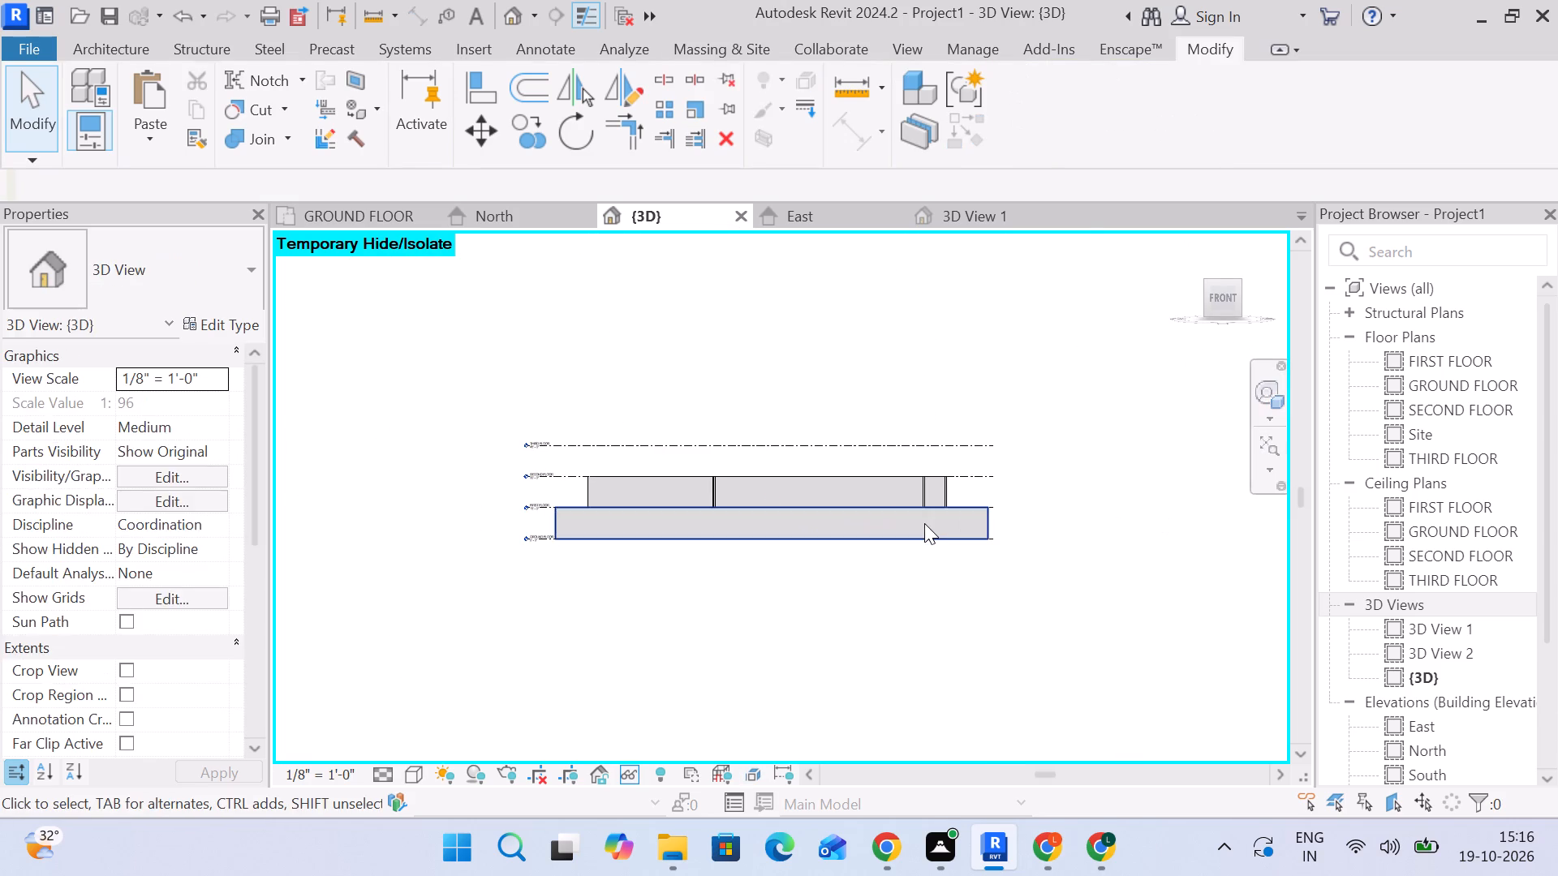
pyautogui.click(924, 523)
pyautogui.click(629, 775)
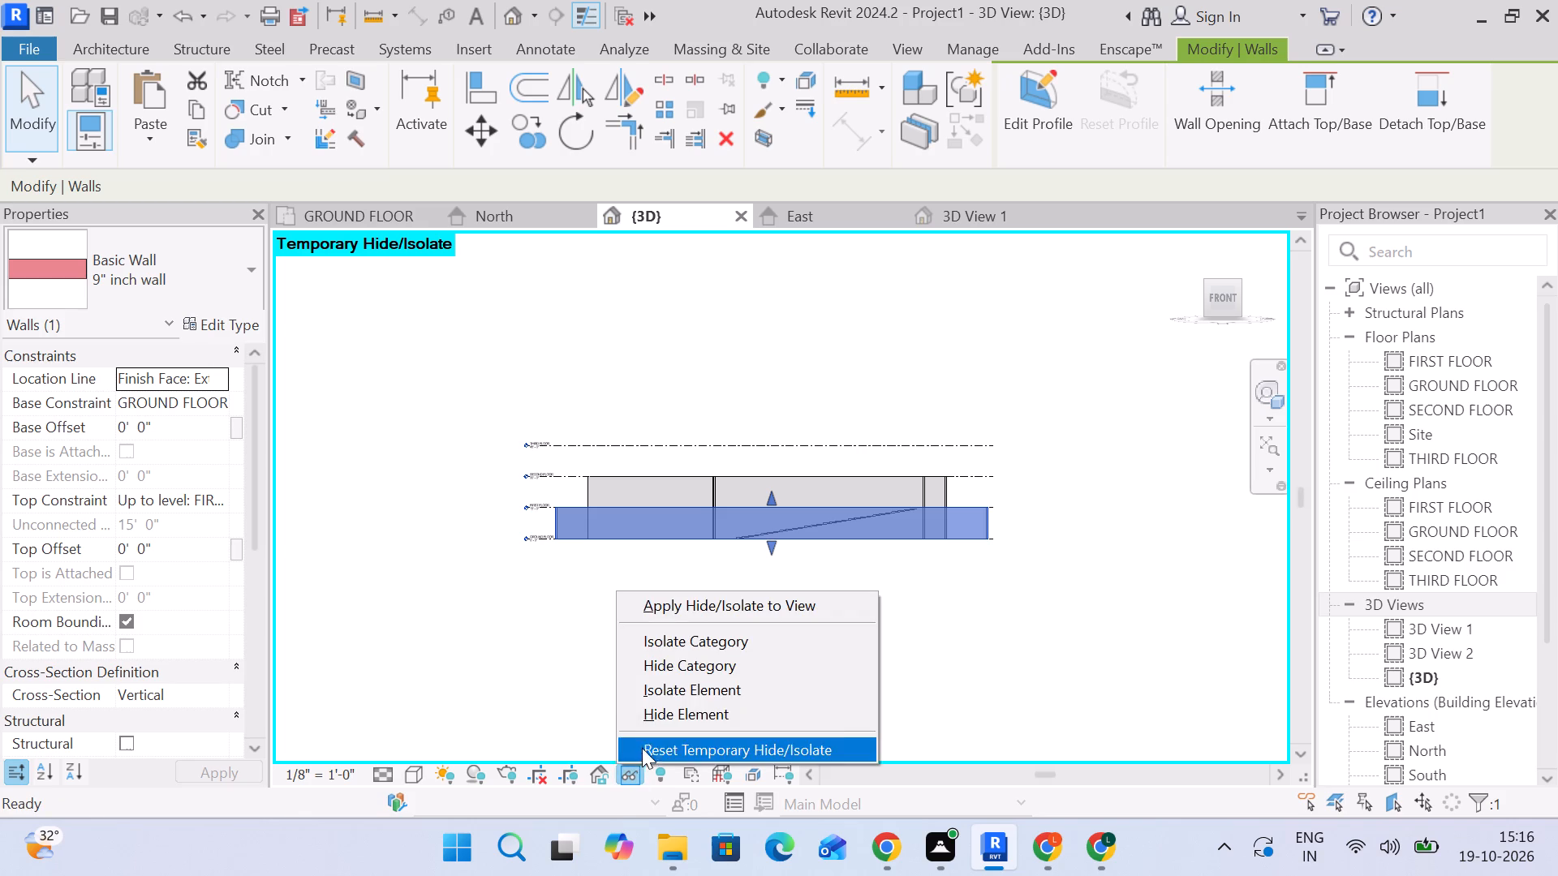
pyautogui.click(660, 714)
# Examine the restored stair's profile from the front, checking the gap between its top end and the east wall.
pyautogui.scroll(8, 837, 507)
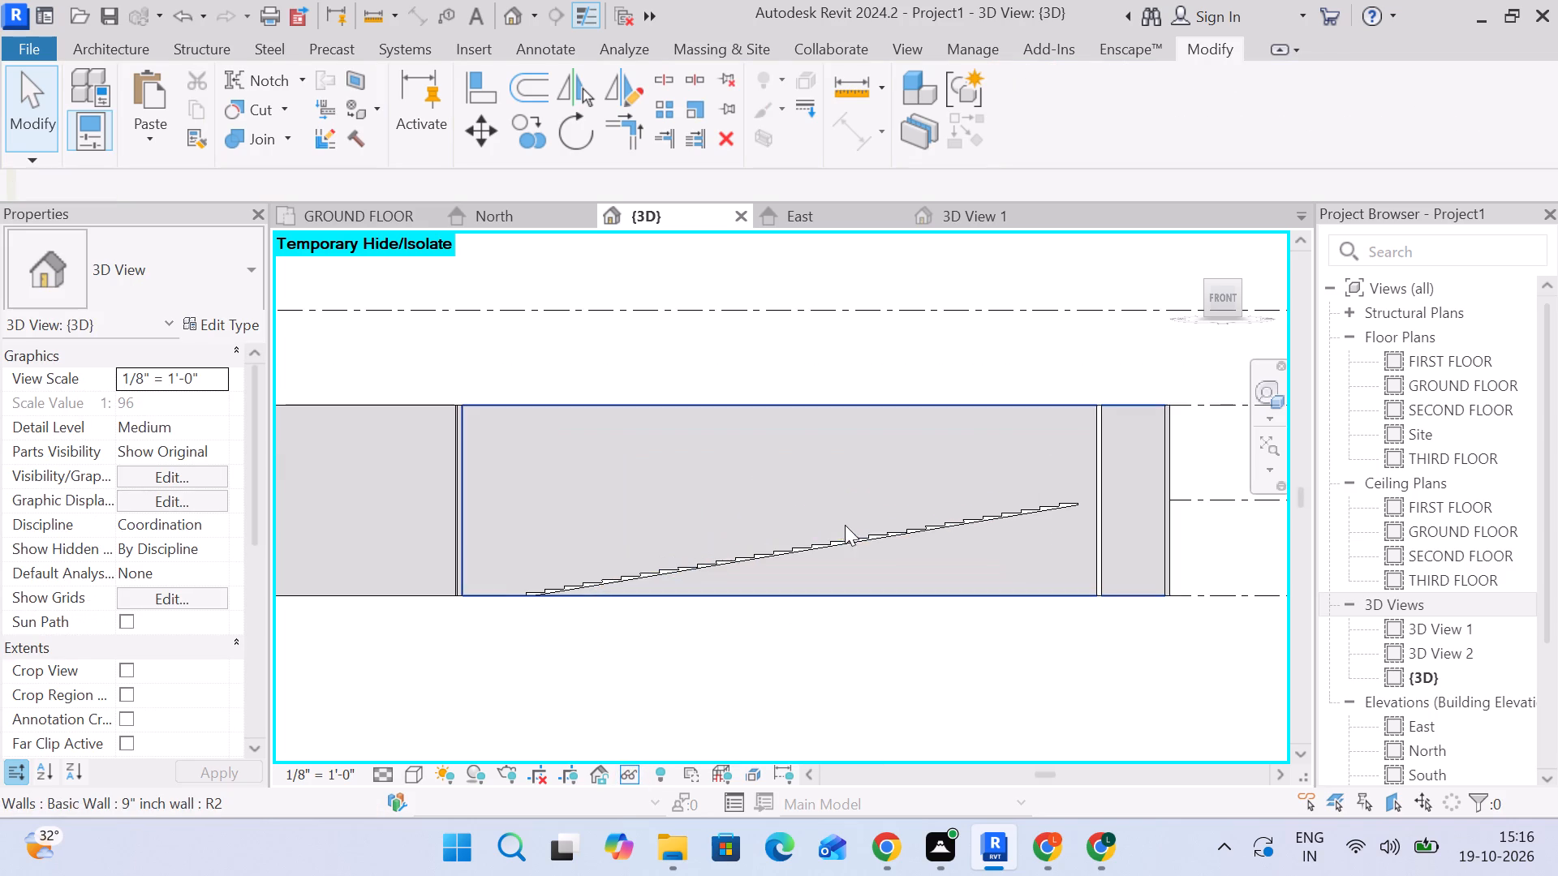
pyautogui.click(859, 544)
pyautogui.moveTo(1052, 629); pyautogui.dragTo(972, 581, button='middle')
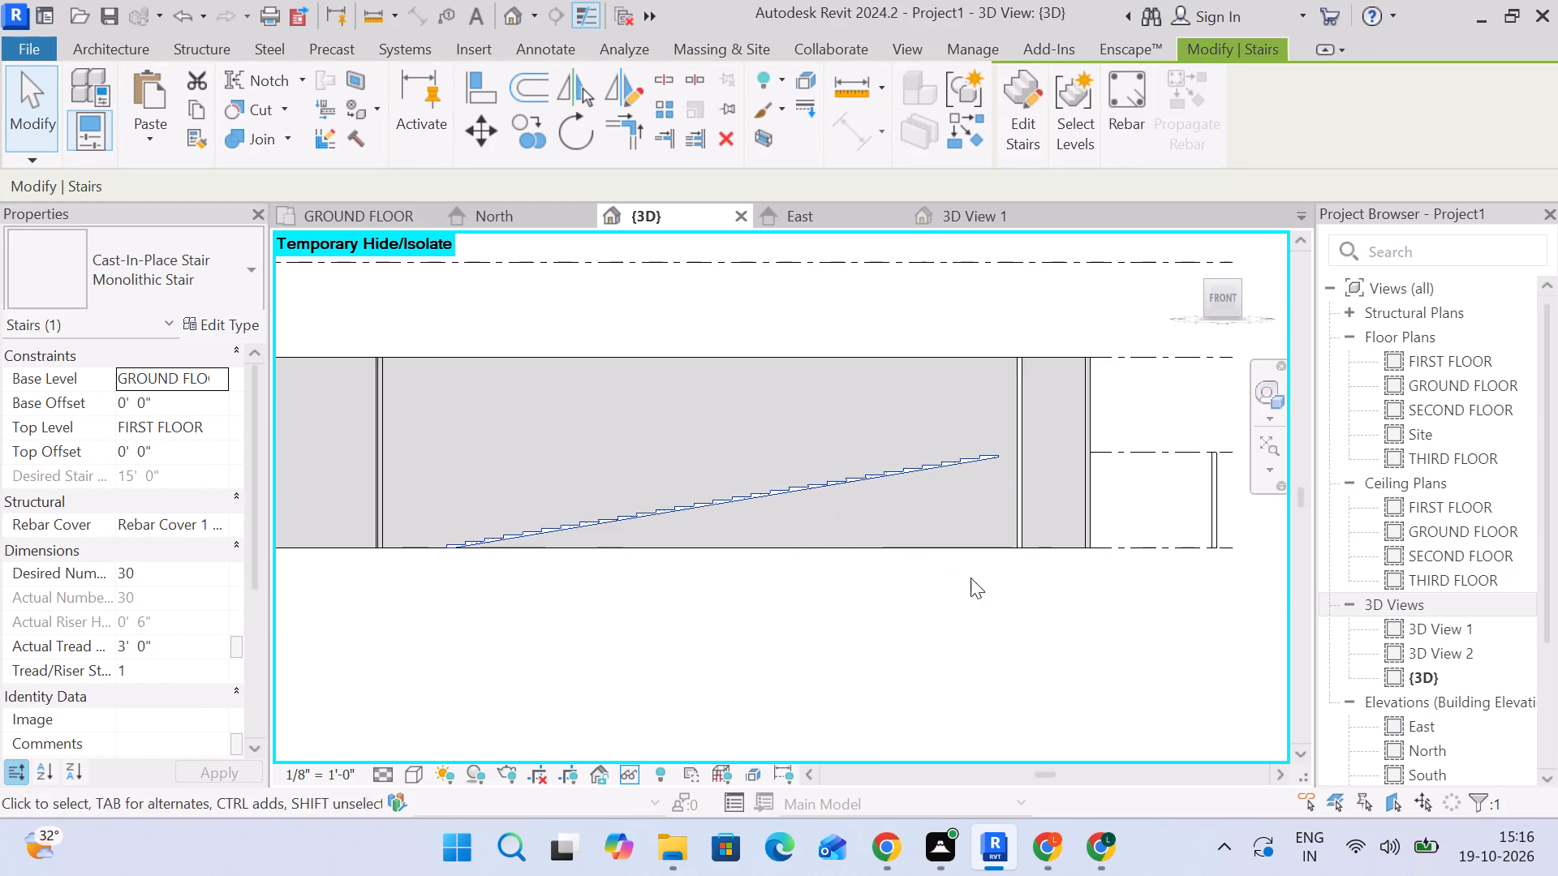
pyautogui.scroll(7, 994, 485)
pyautogui.moveTo(1054, 465); pyautogui.dragTo(982, 446, button='middle')
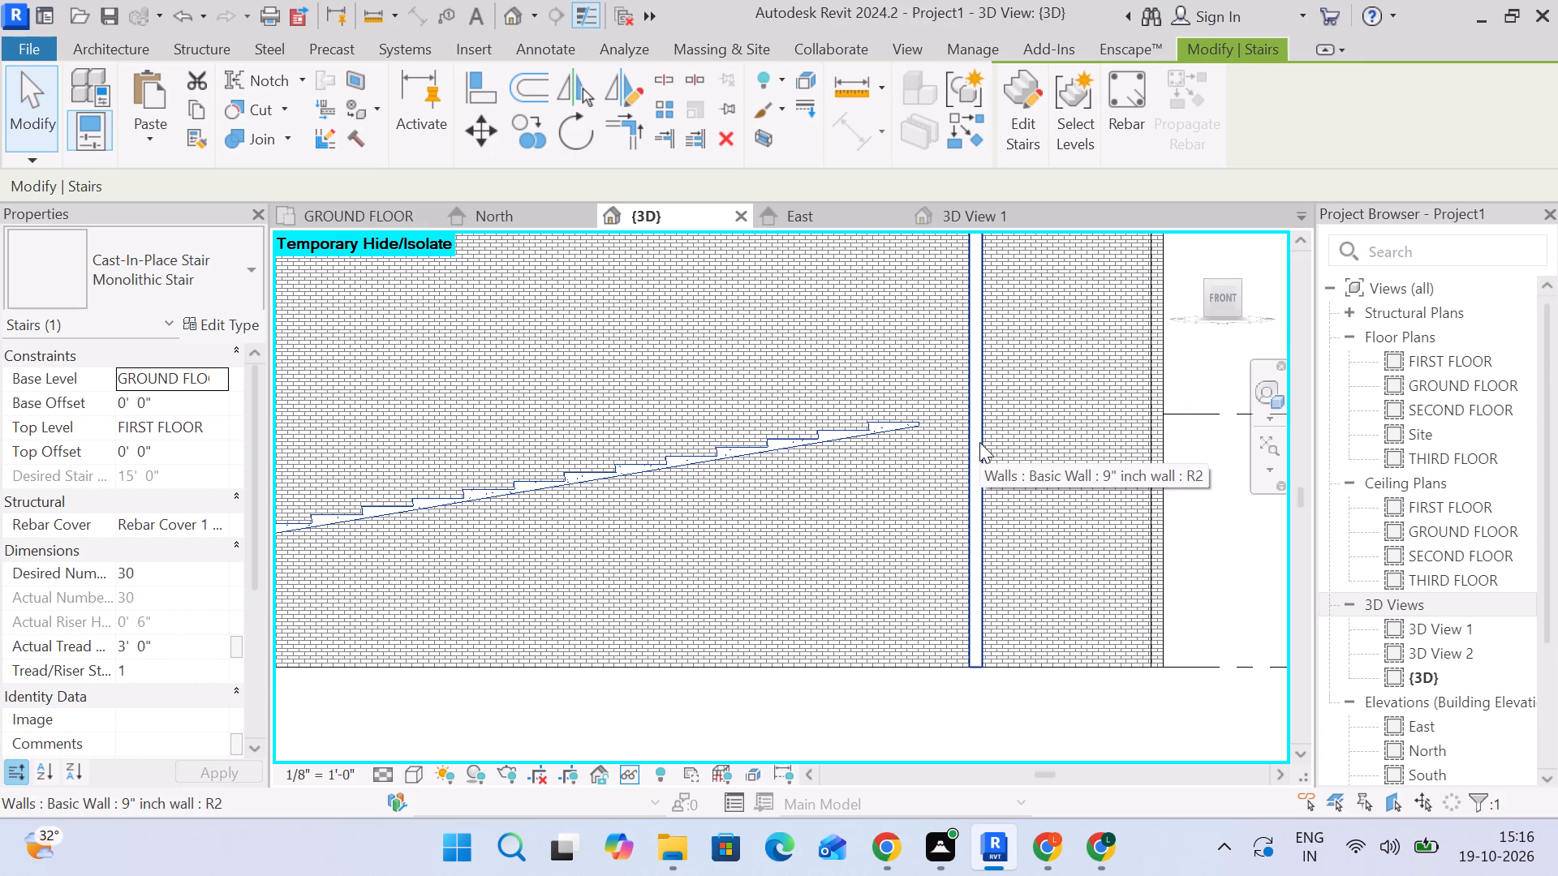
pyautogui.scroll(-4, 979, 442)
pyautogui.scroll(-4, 906, 446)
pyautogui.moveTo(906, 448); pyautogui.dragTo(942, 421, button='middle')
pyautogui.scroll(1, 906, 448)
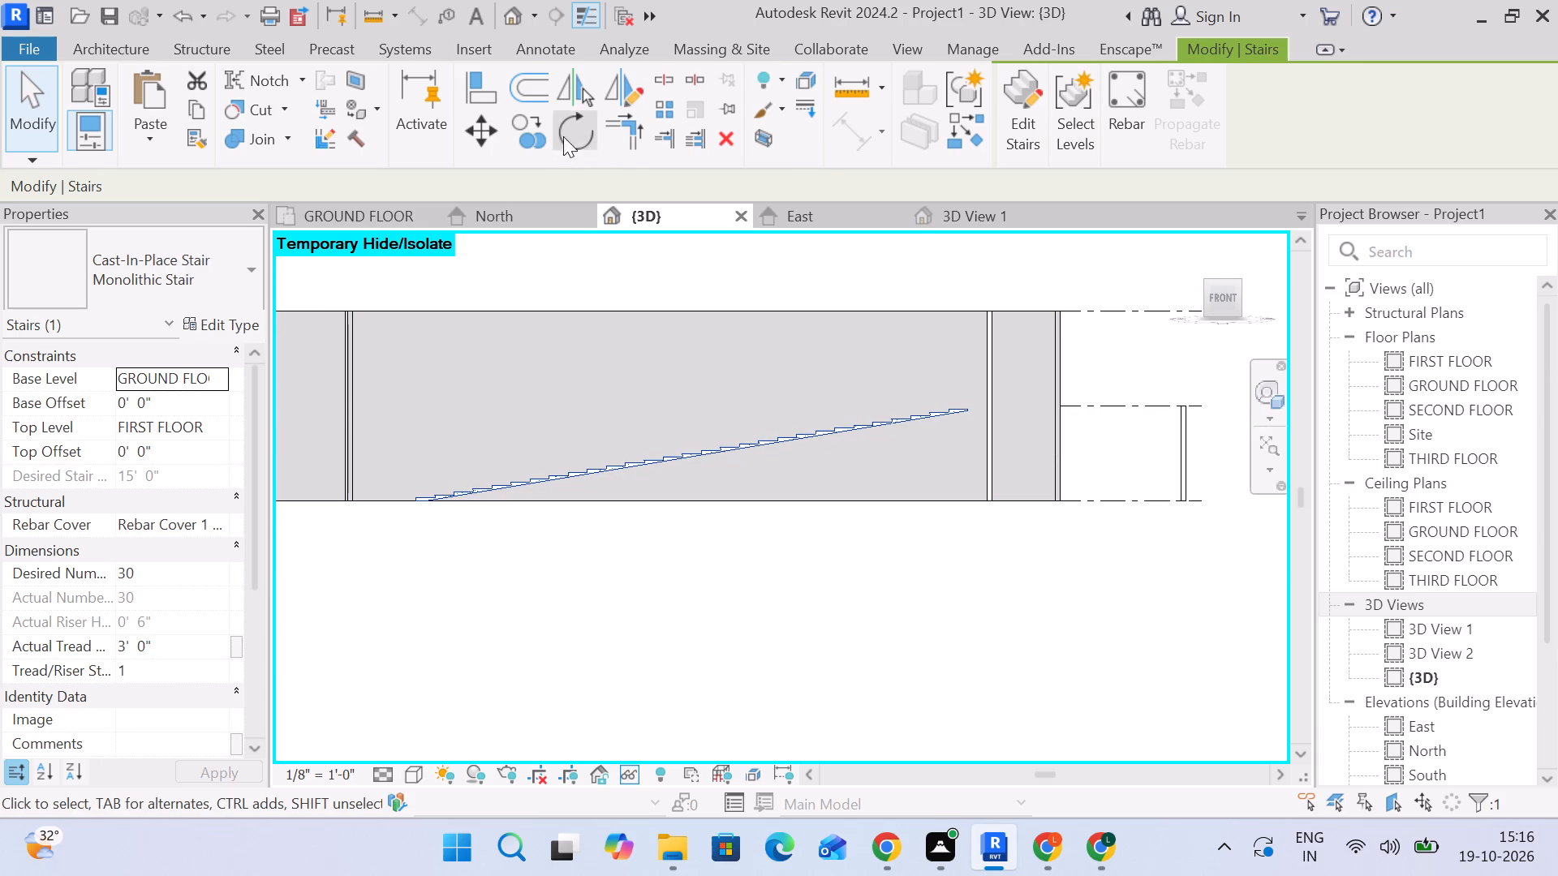
# Align the top end of the stair with the inner face of the 9" east wall.
pyautogui.click(481, 101)
pyautogui.scroll(9, 933, 439)
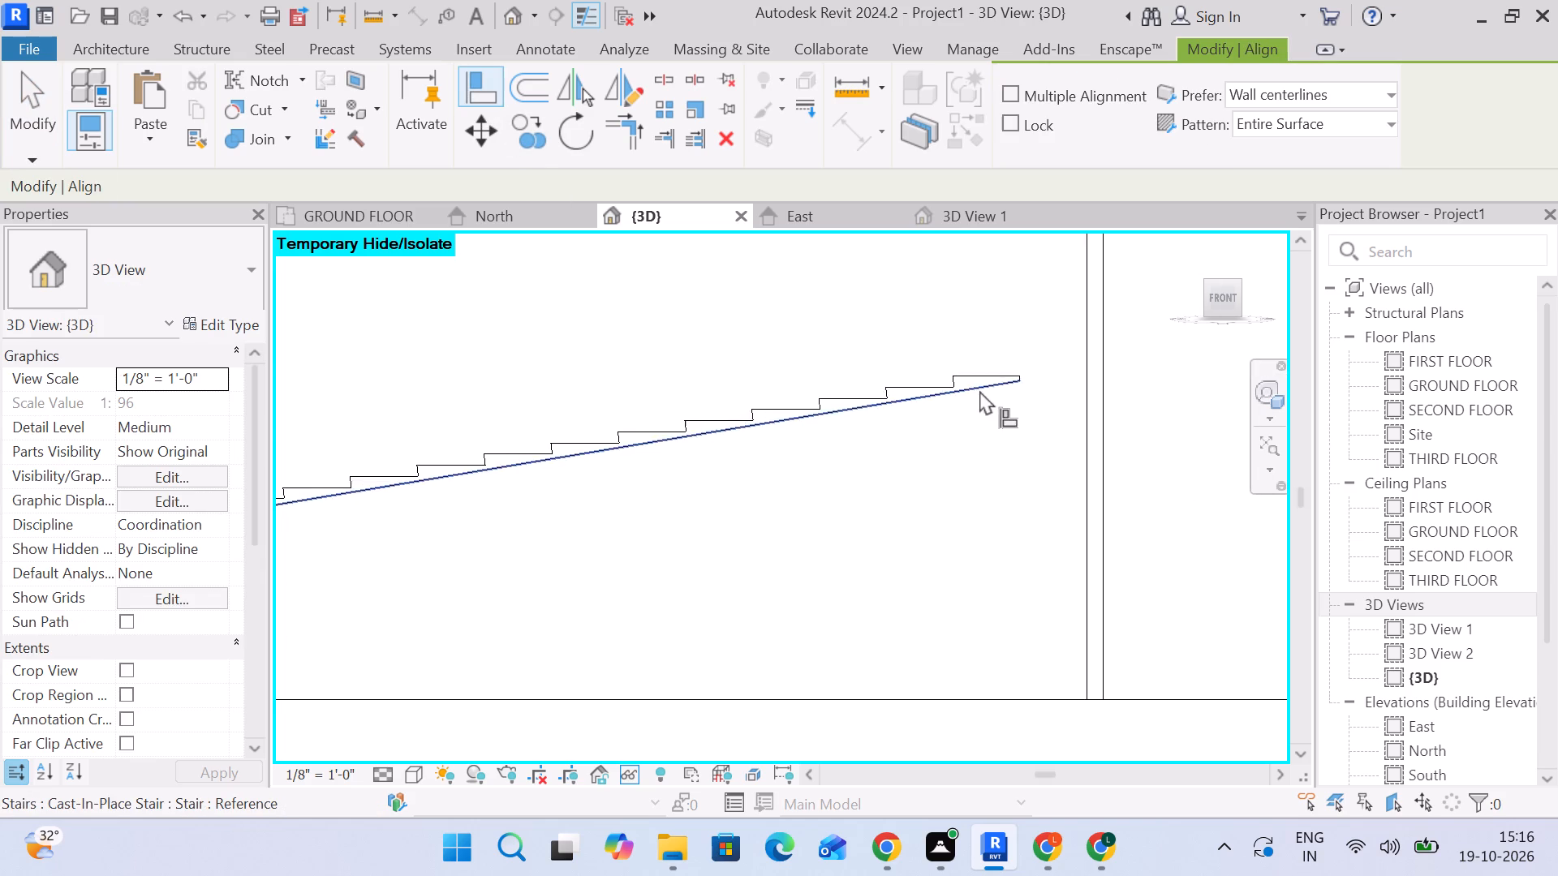
pyautogui.scroll(4, 1056, 389)
pyautogui.click(1104, 370)
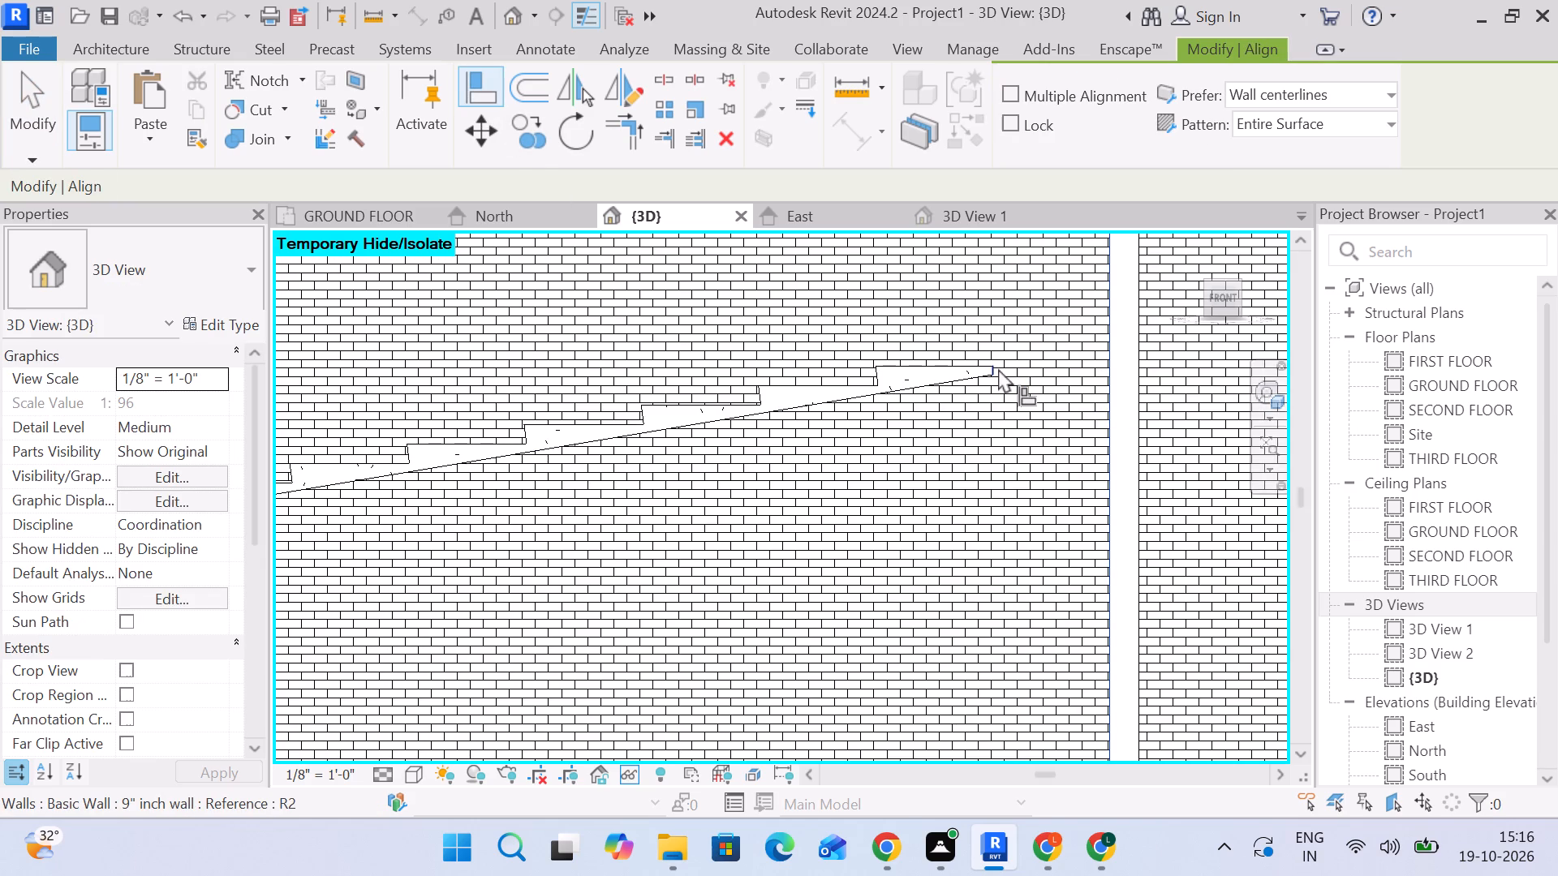
pyautogui.scroll(10, 996, 368)
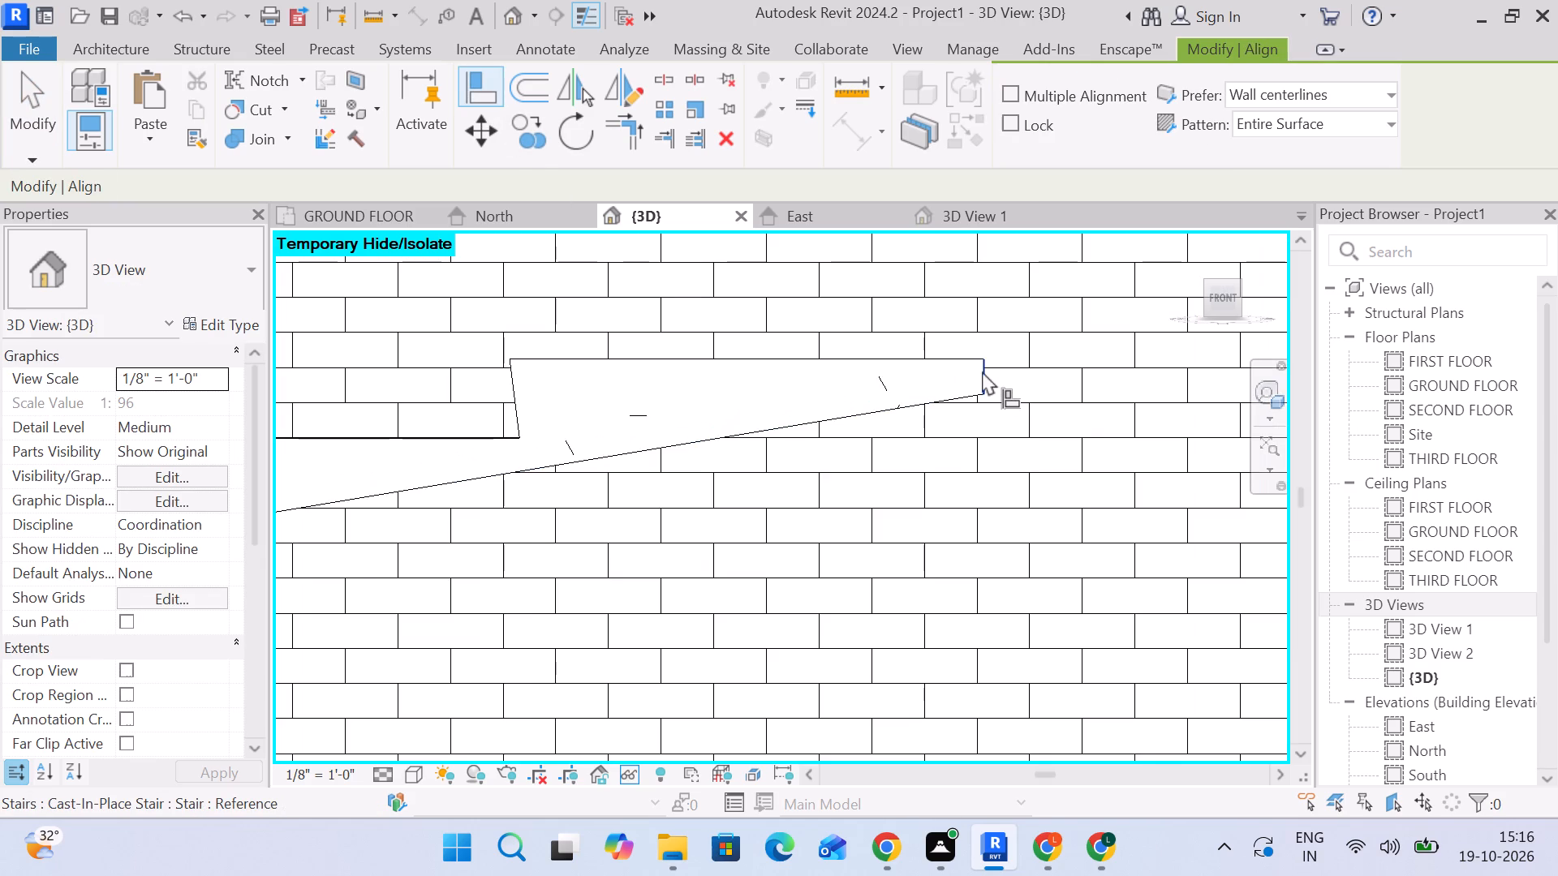
pyautogui.click(982, 371)
pyautogui.scroll(-20, 982, 371)
pyautogui.scroll(-3, 982, 371)
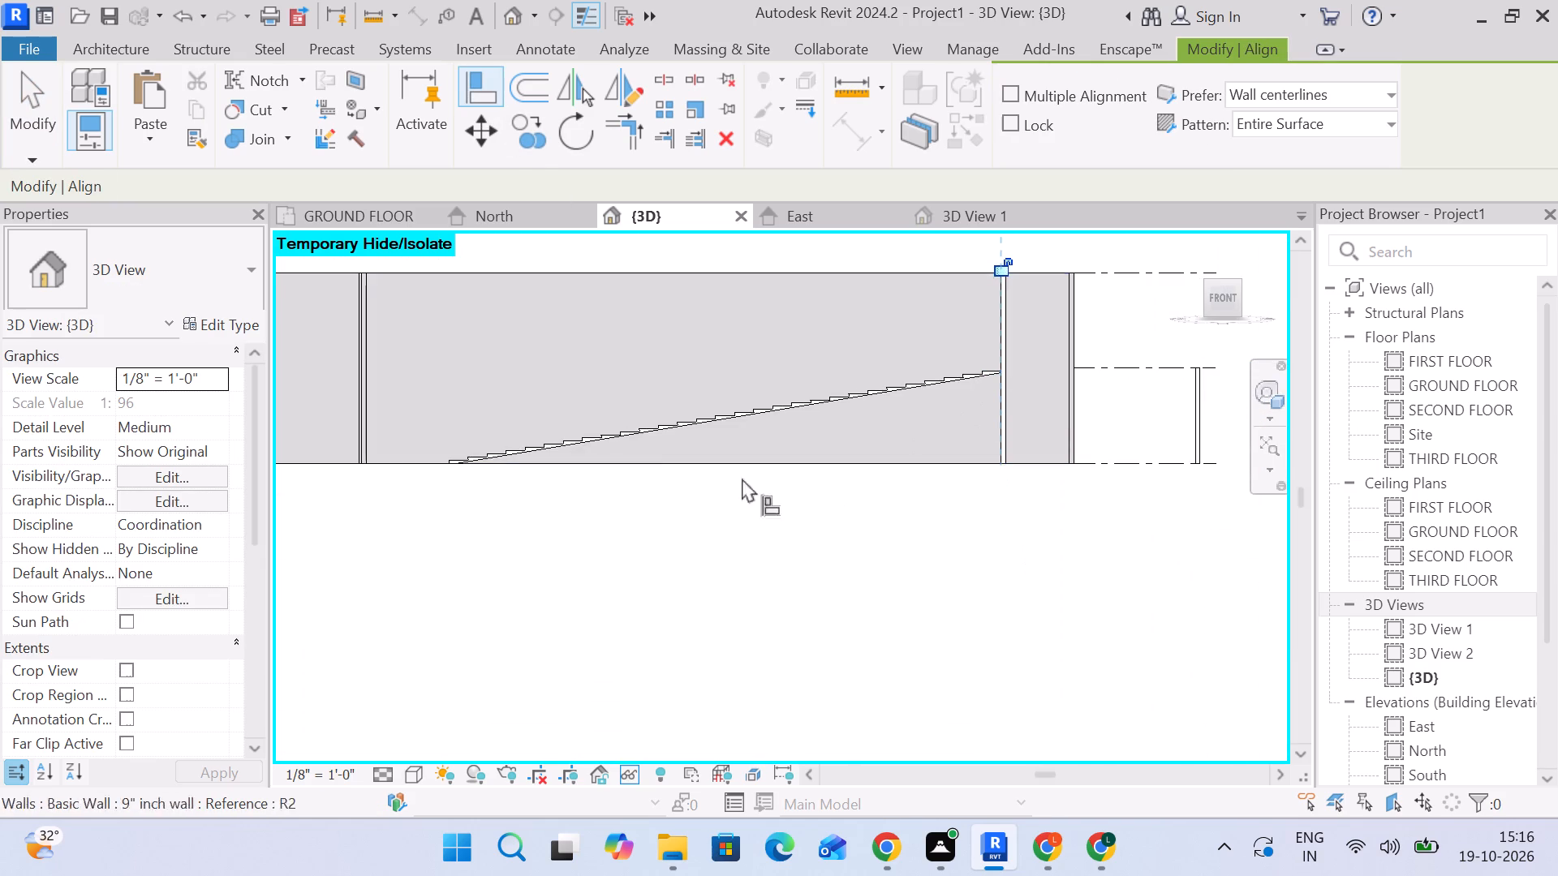
pyautogui.press('Escape')
pyautogui.press('Escape')
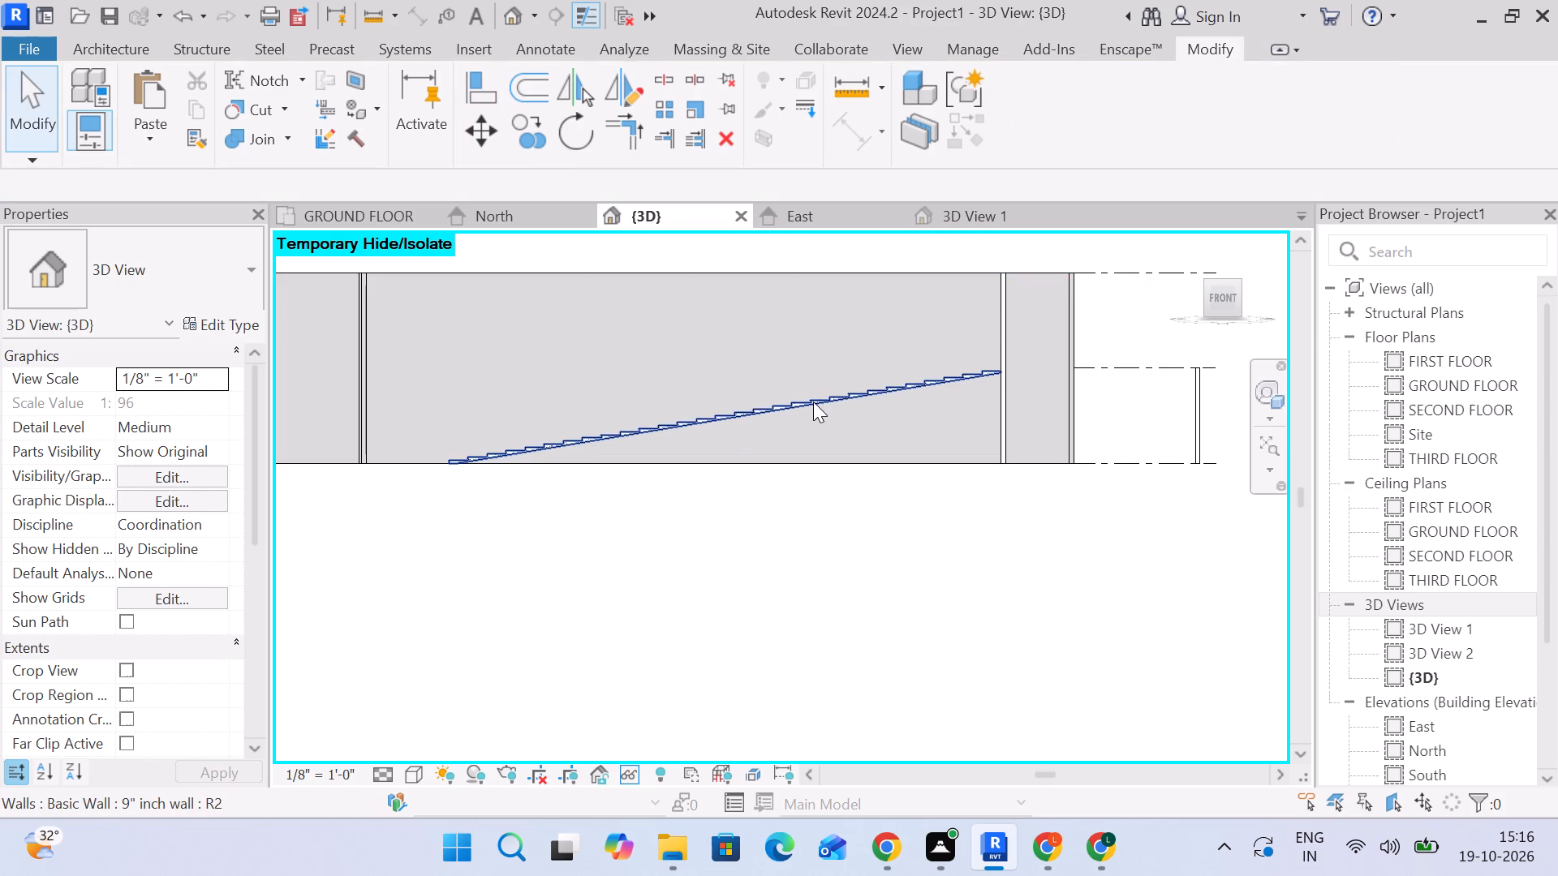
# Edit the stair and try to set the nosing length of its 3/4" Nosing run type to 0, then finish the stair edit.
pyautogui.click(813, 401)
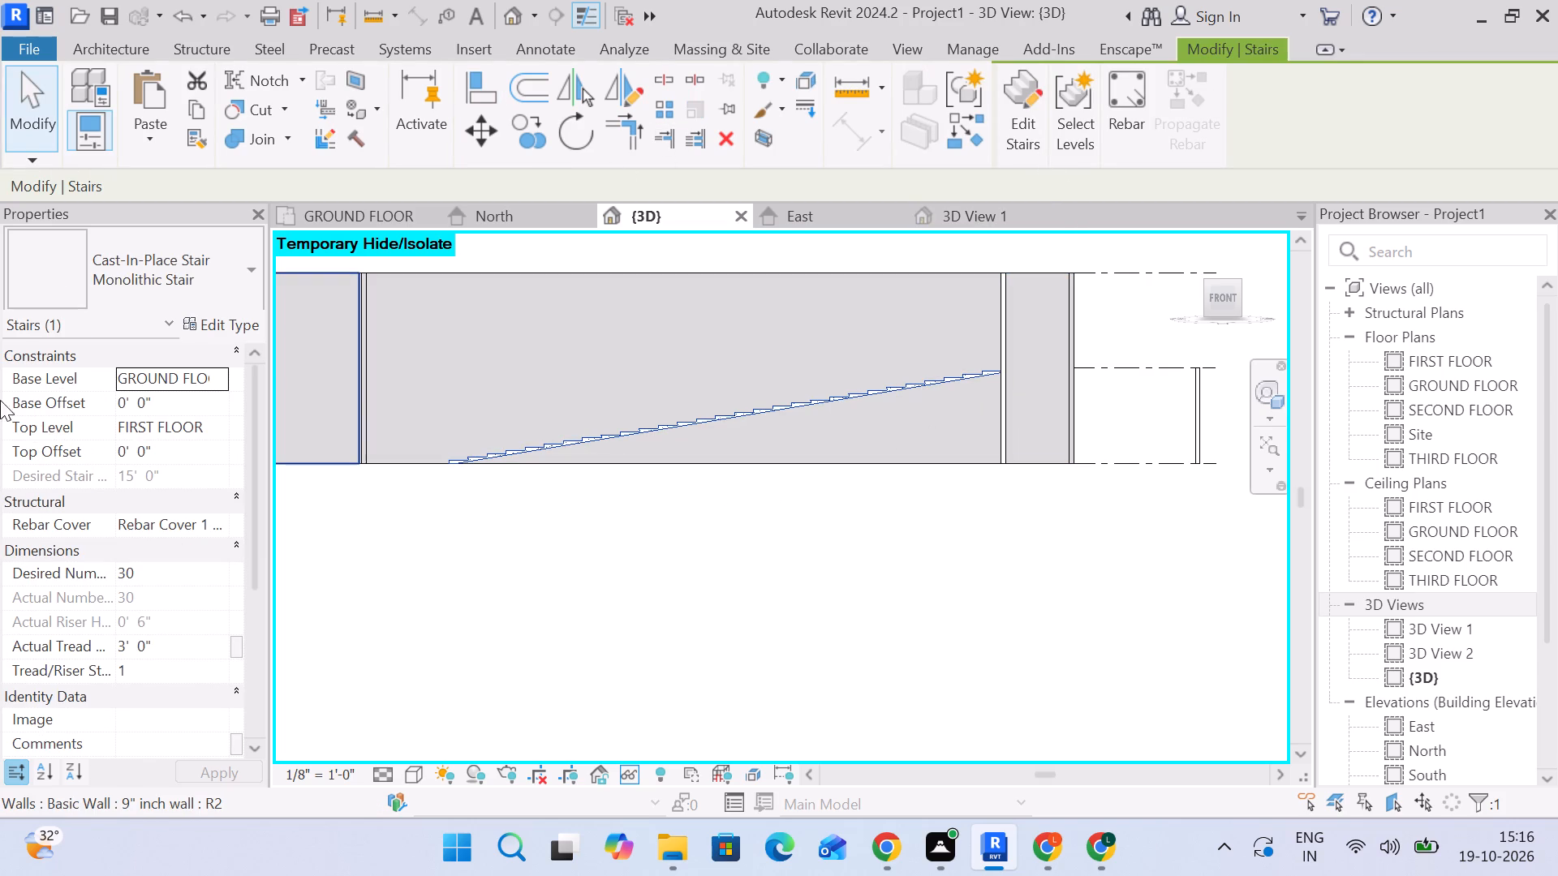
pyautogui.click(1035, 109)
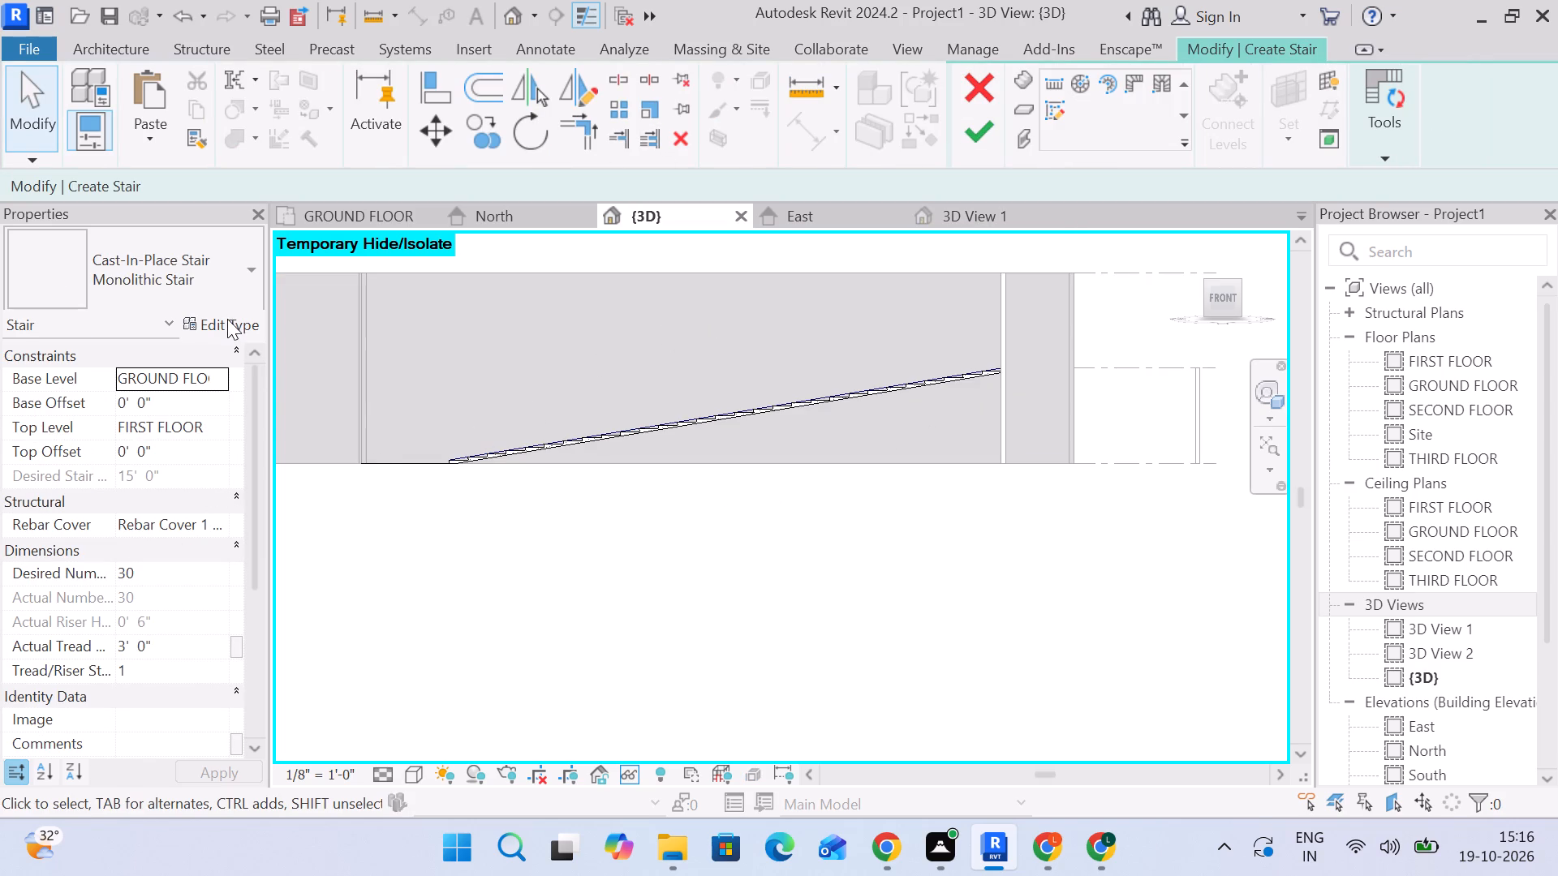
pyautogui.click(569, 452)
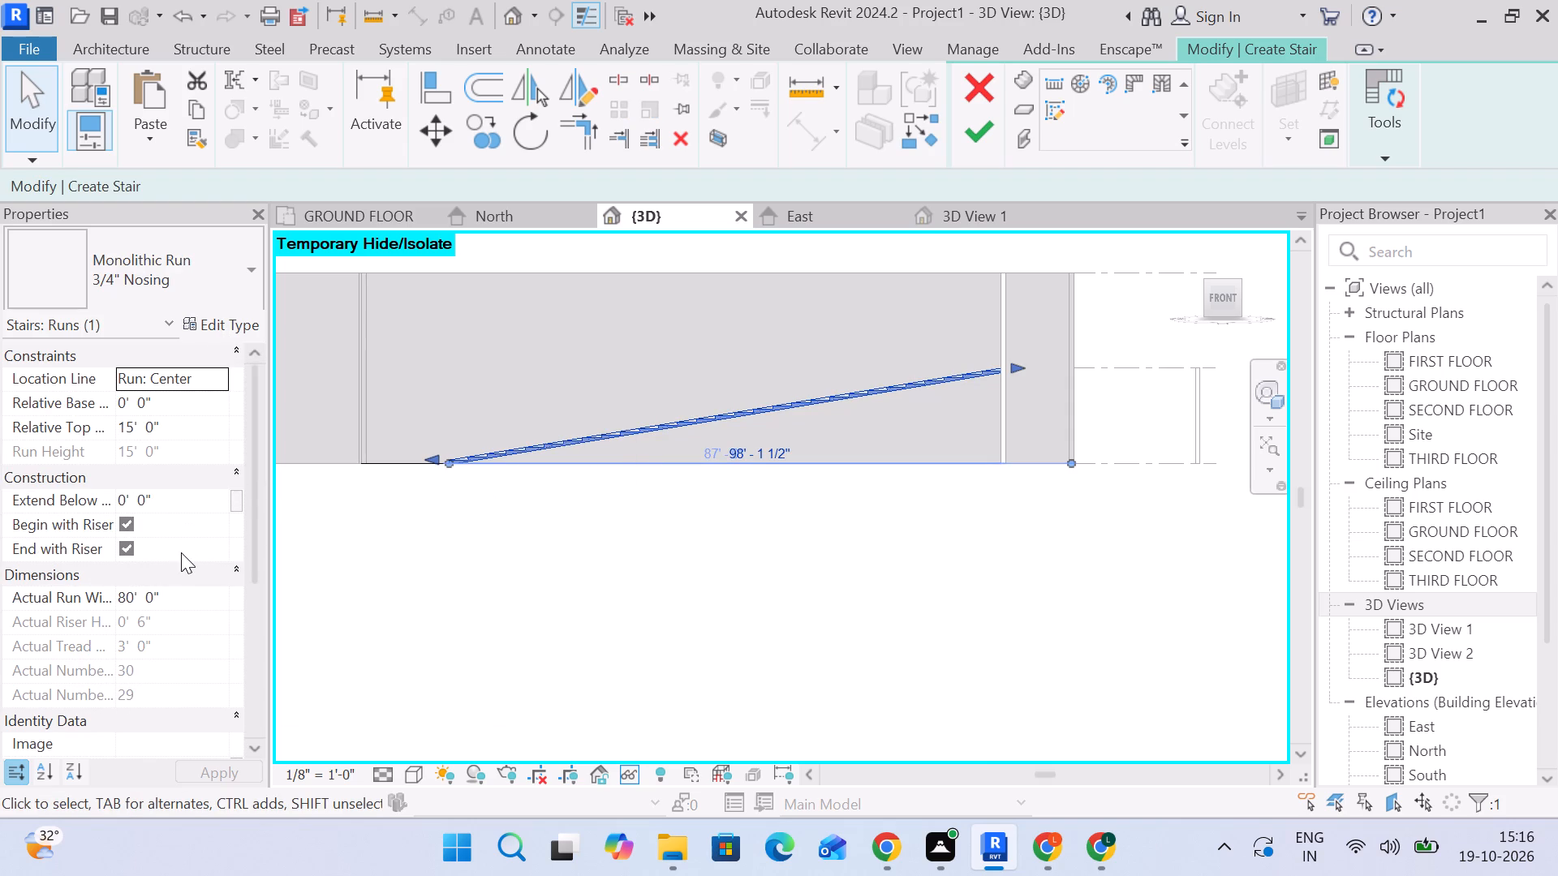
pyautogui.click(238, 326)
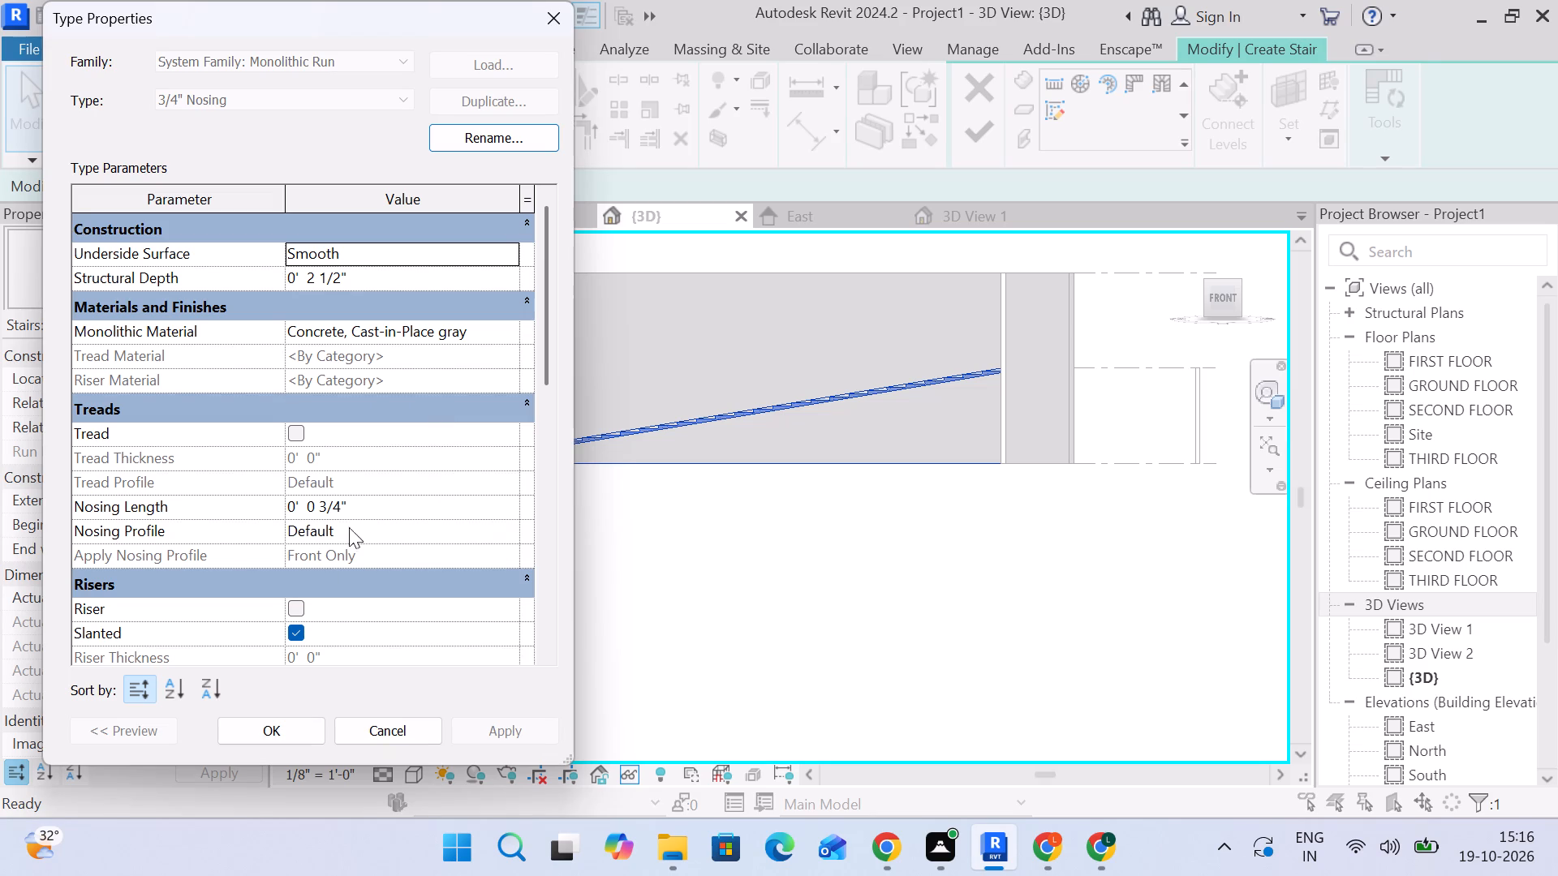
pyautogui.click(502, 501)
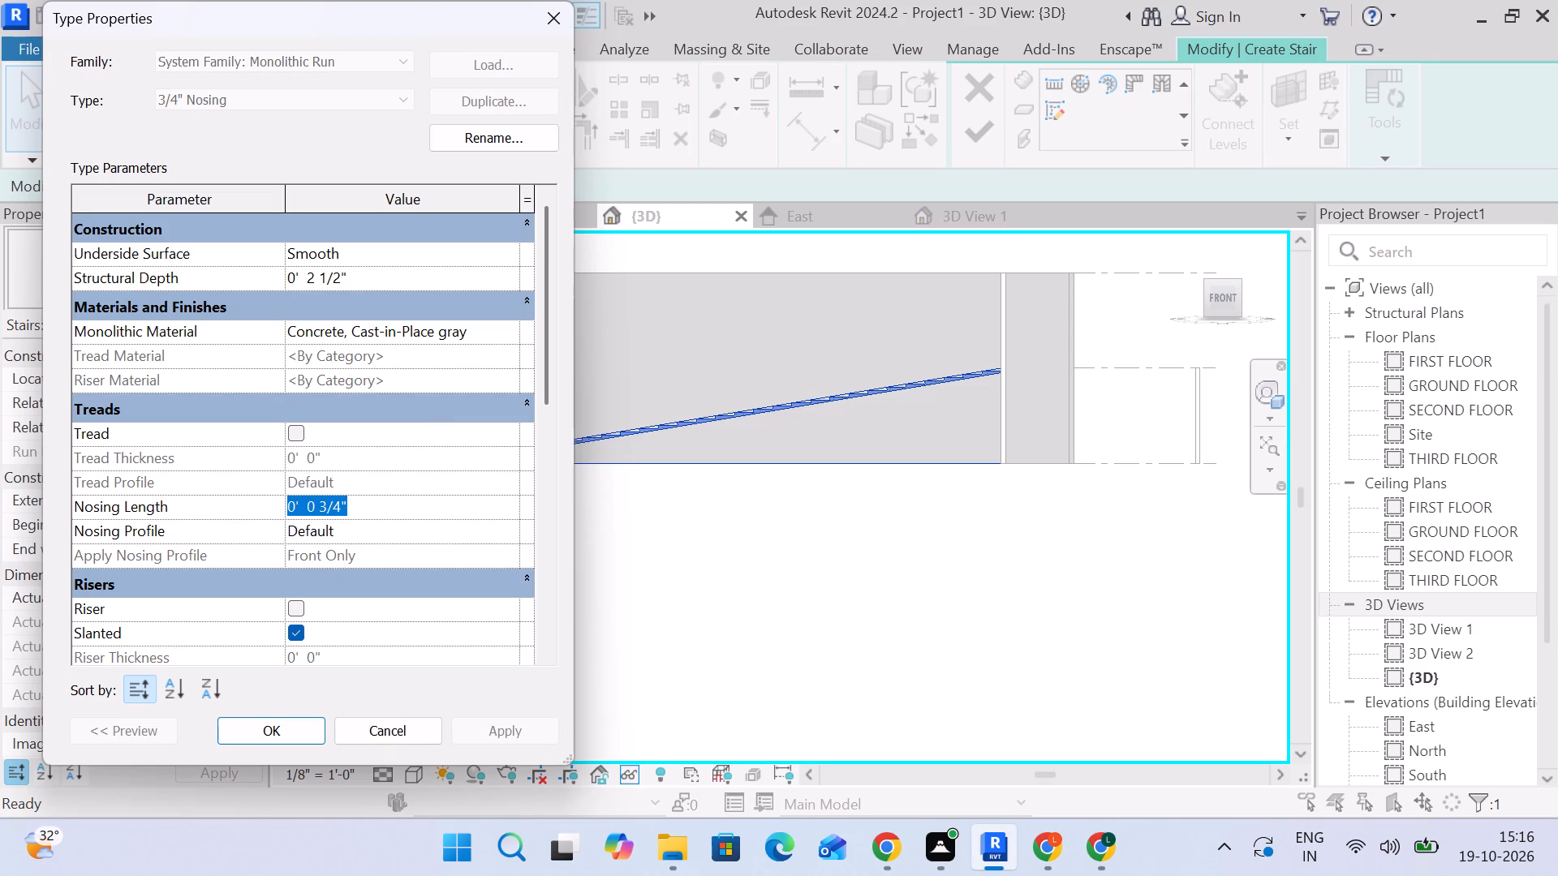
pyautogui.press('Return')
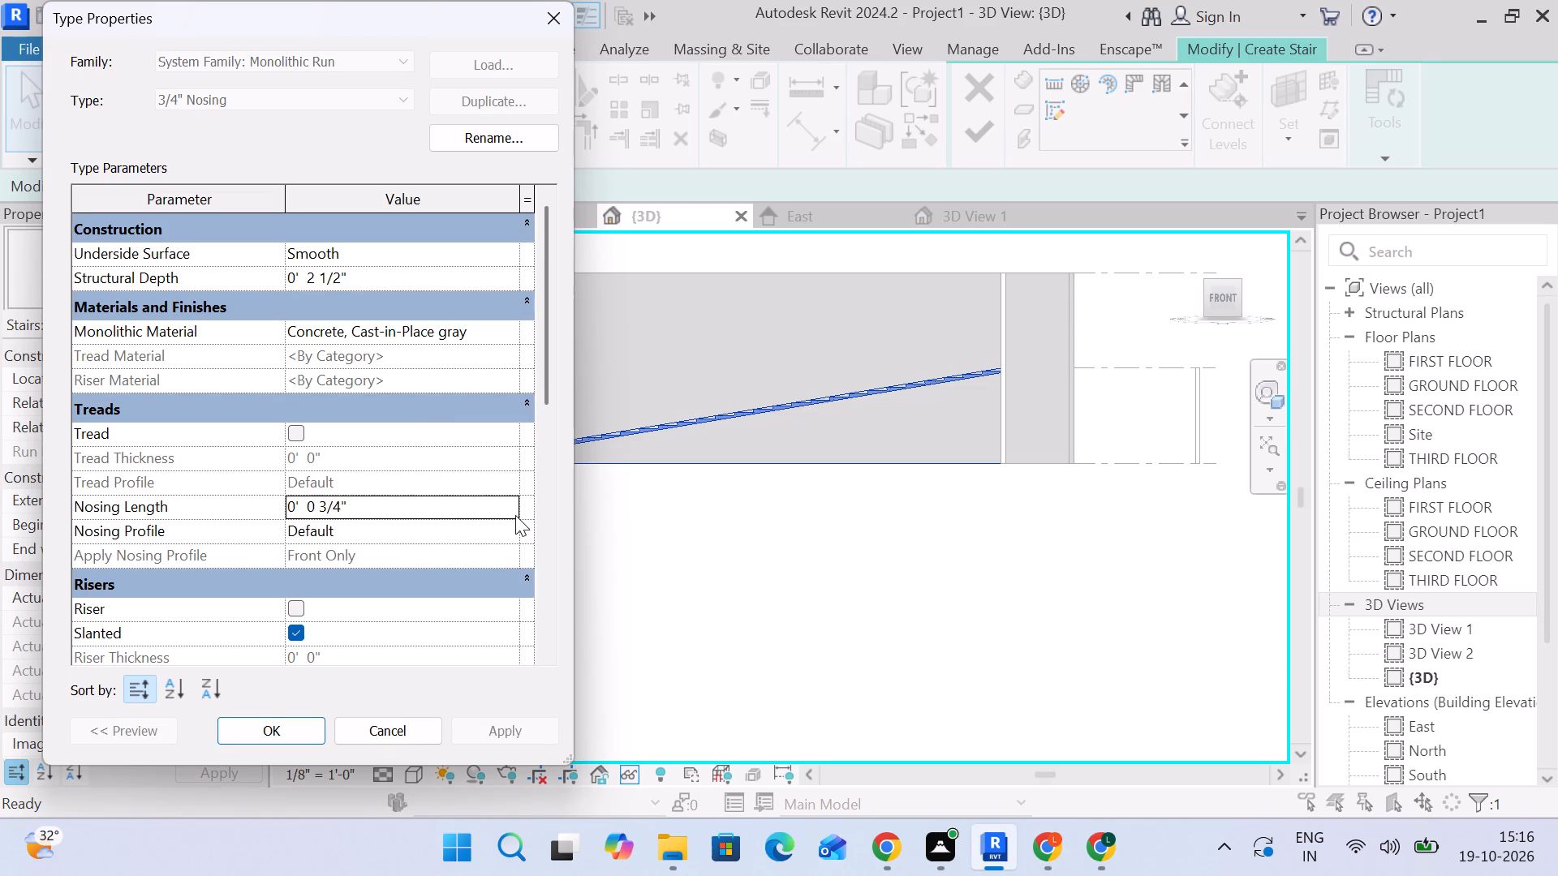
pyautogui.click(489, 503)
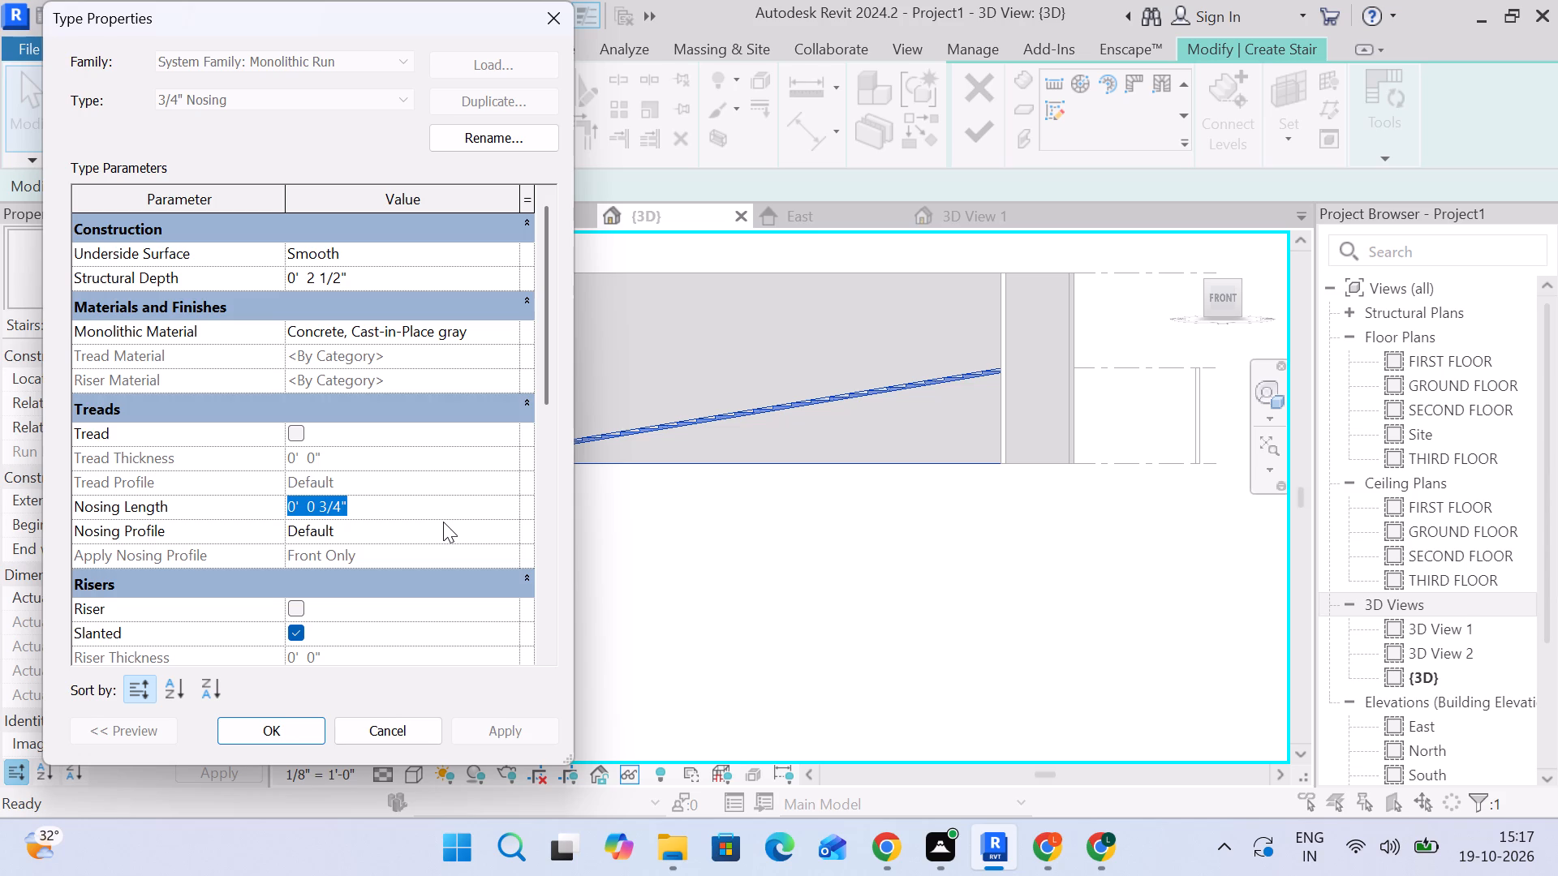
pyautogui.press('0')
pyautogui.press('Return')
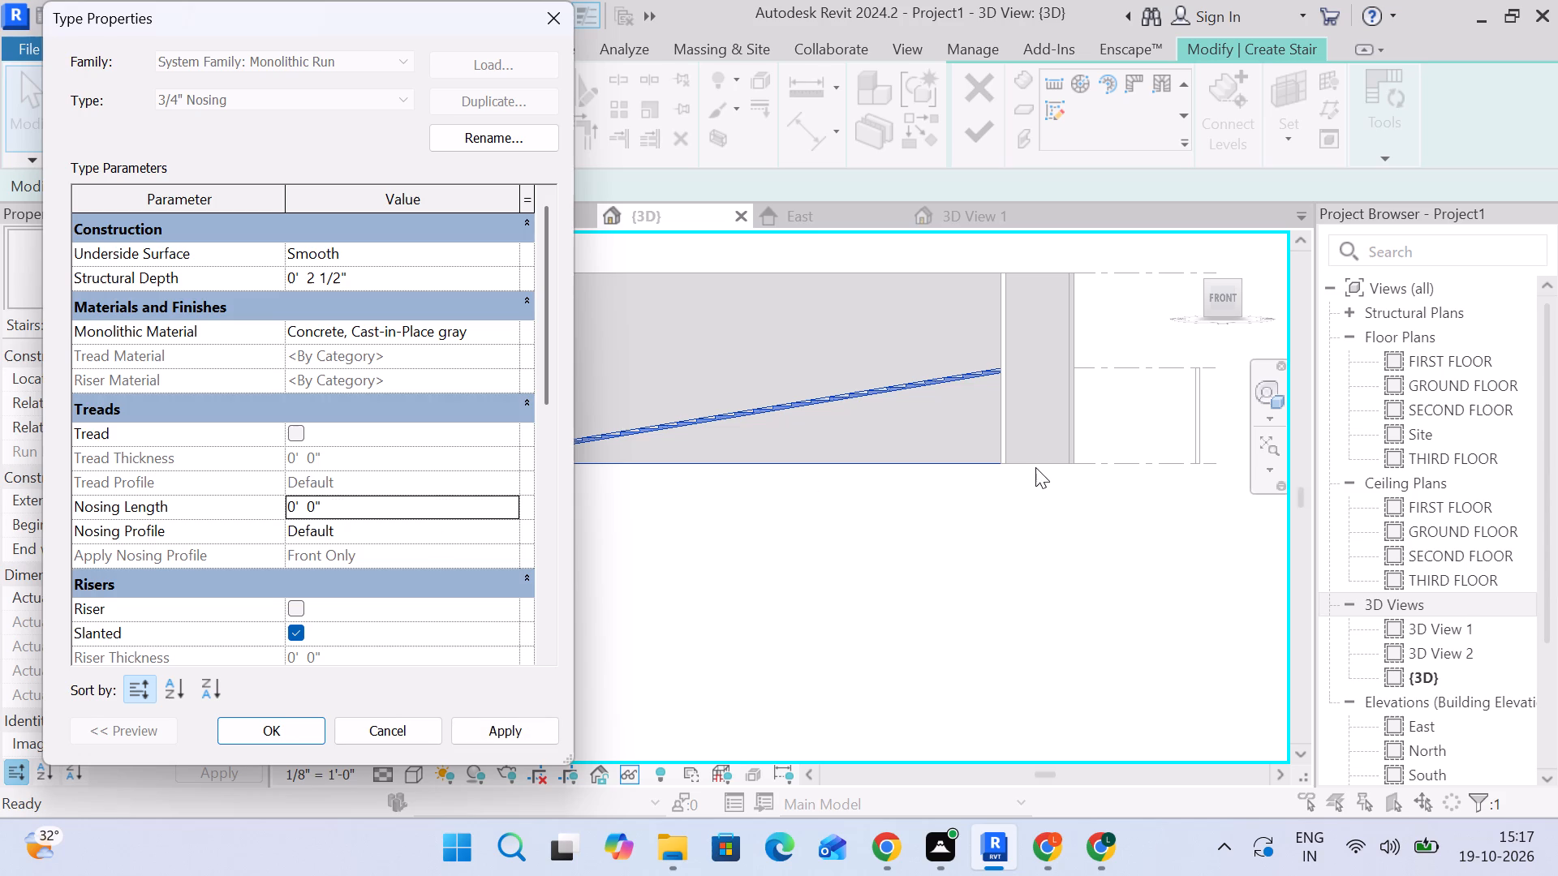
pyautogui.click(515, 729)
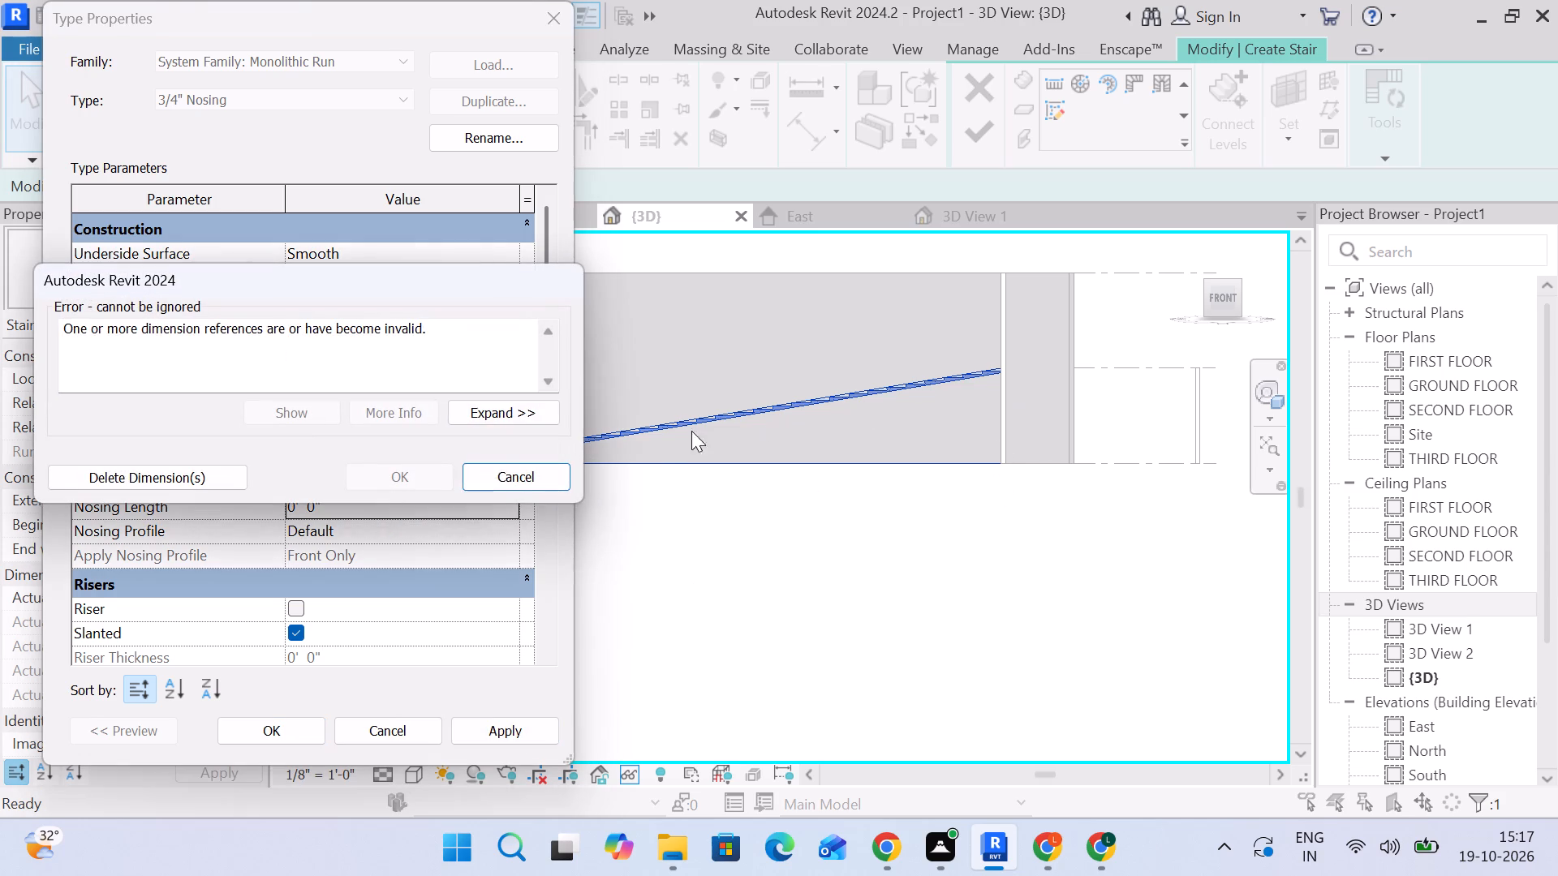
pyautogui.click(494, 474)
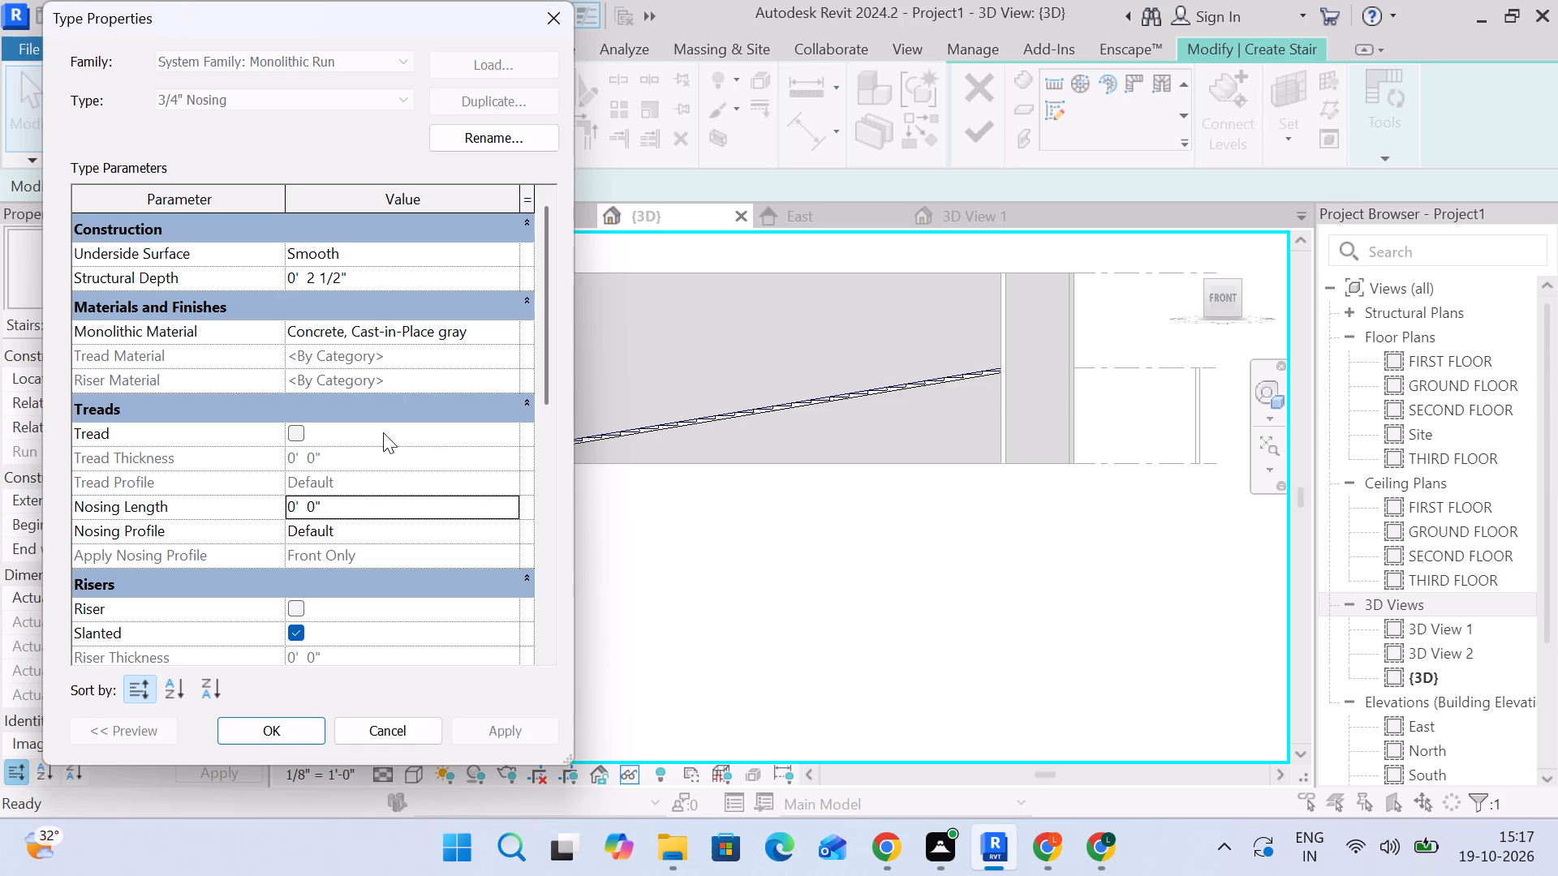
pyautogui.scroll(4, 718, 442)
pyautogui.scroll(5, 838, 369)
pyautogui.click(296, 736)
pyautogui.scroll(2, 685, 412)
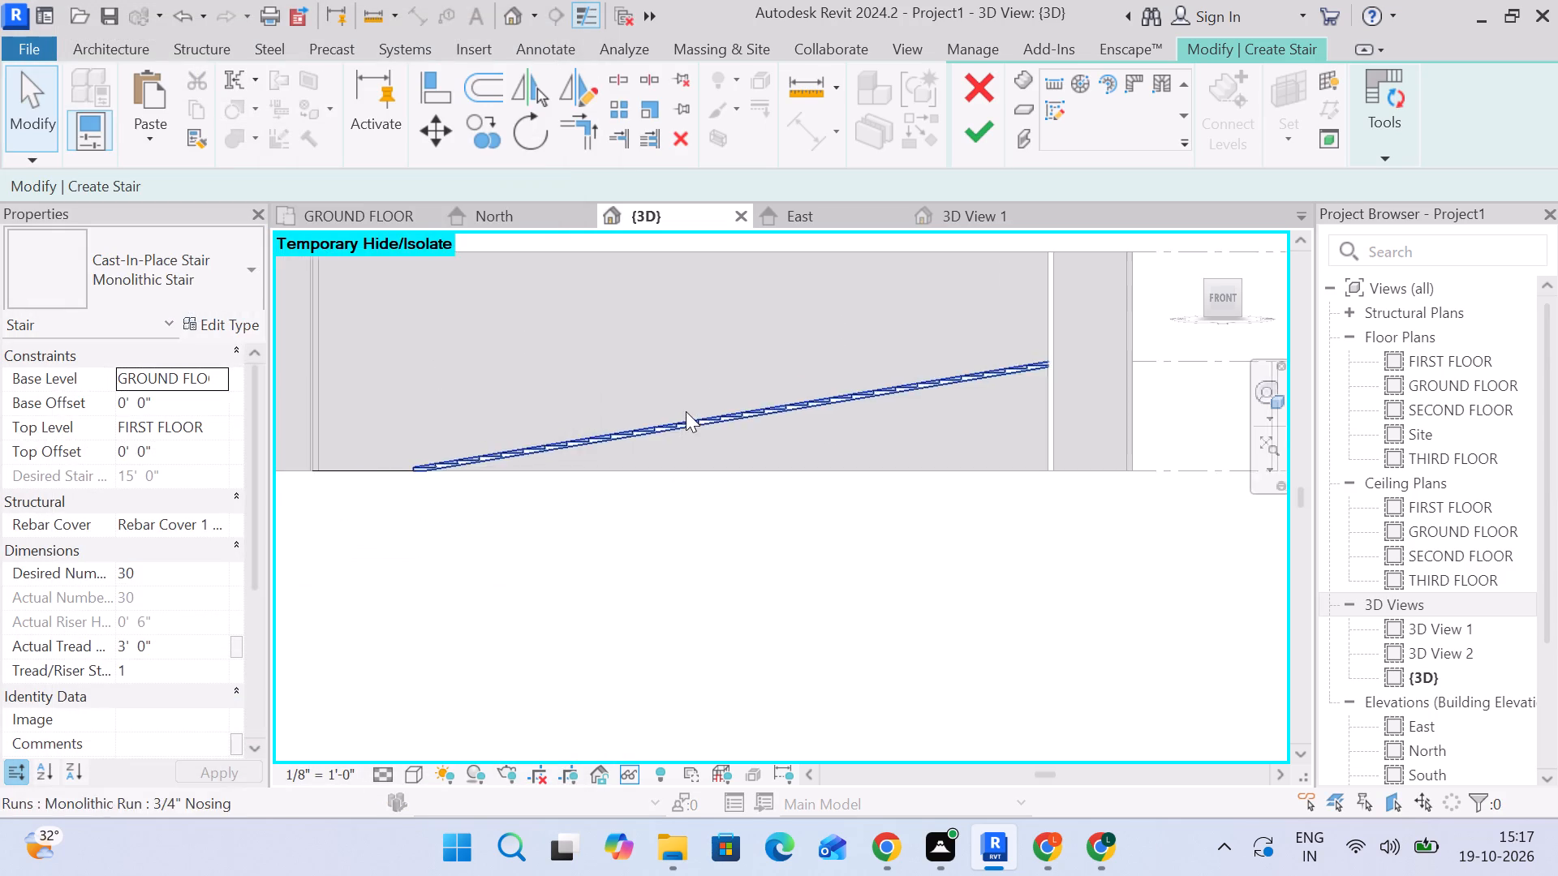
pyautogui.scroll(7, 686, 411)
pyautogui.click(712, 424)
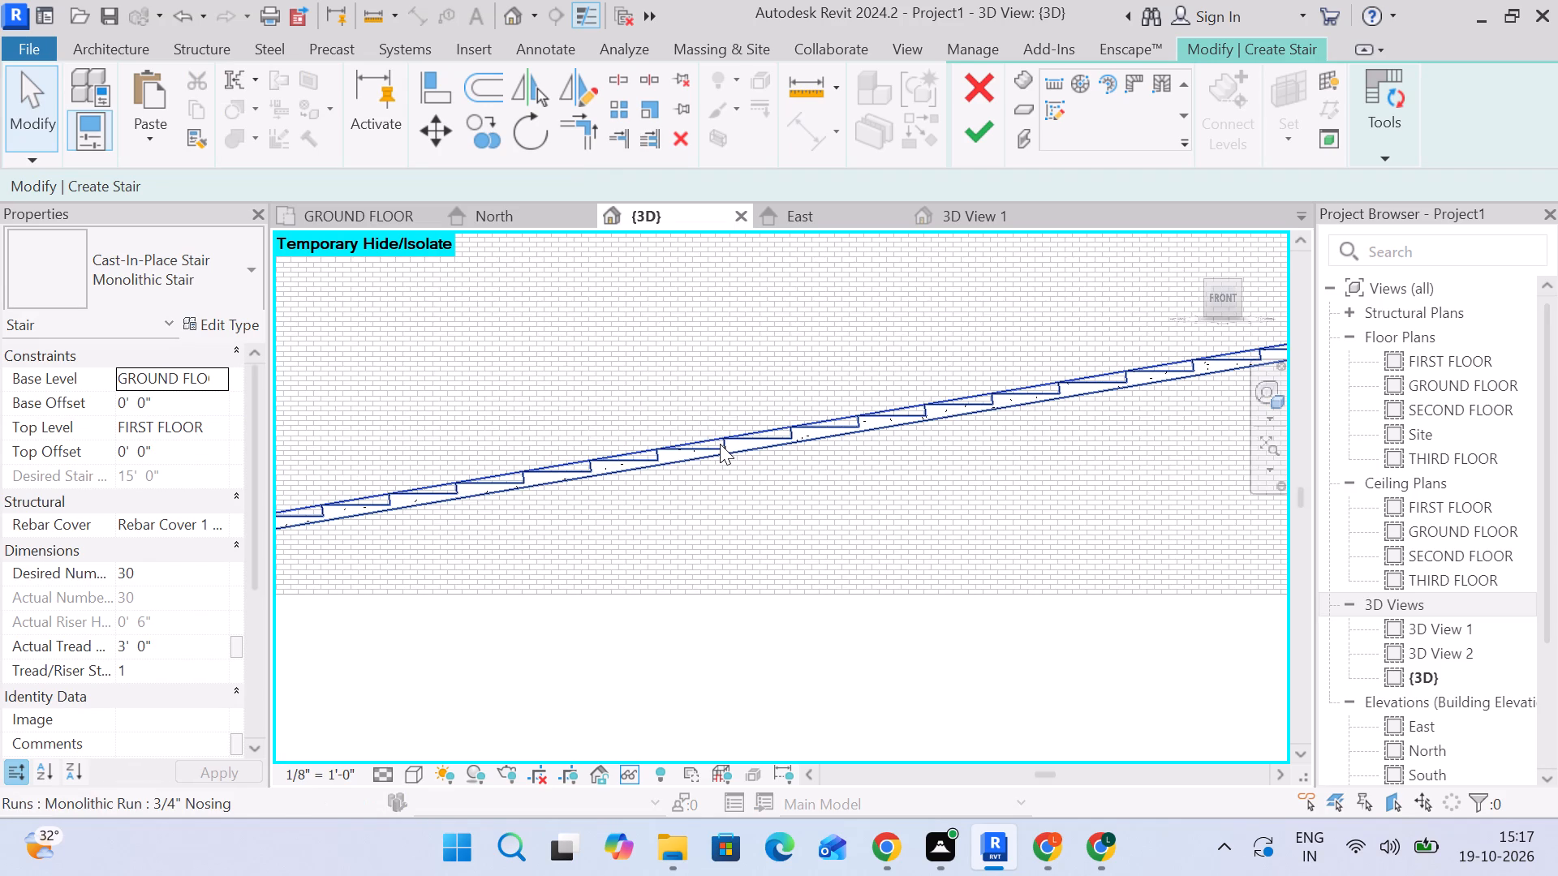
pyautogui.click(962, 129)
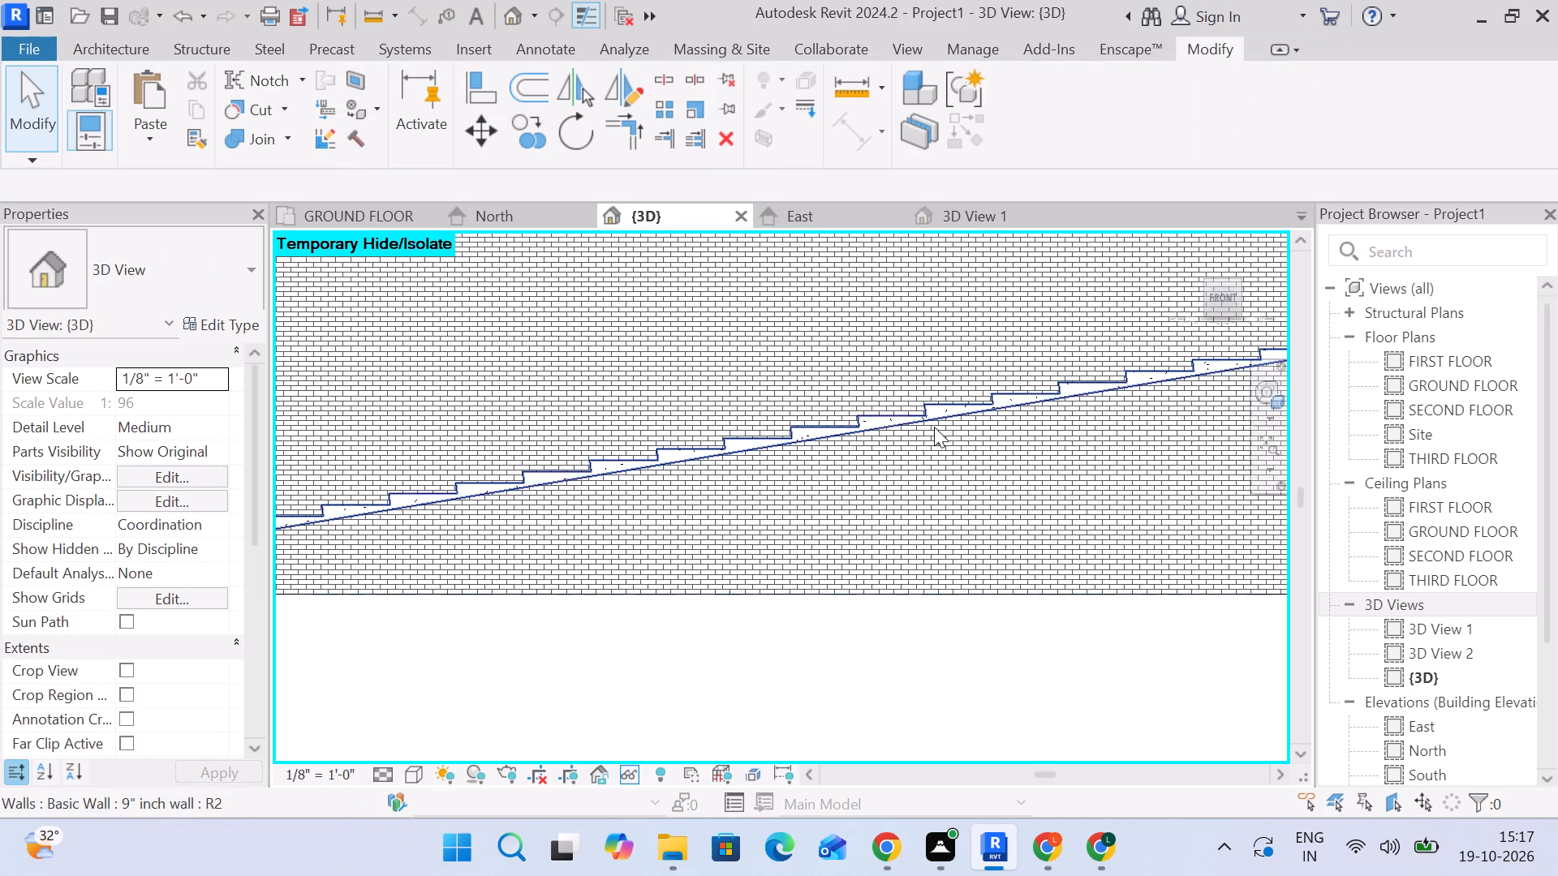
# Examine the stair from several 3D angles, checking its treads, bottom step and side edge against the surrounding walls.
pyautogui.click(932, 420)
pyautogui.scroll(-8, 932, 420)
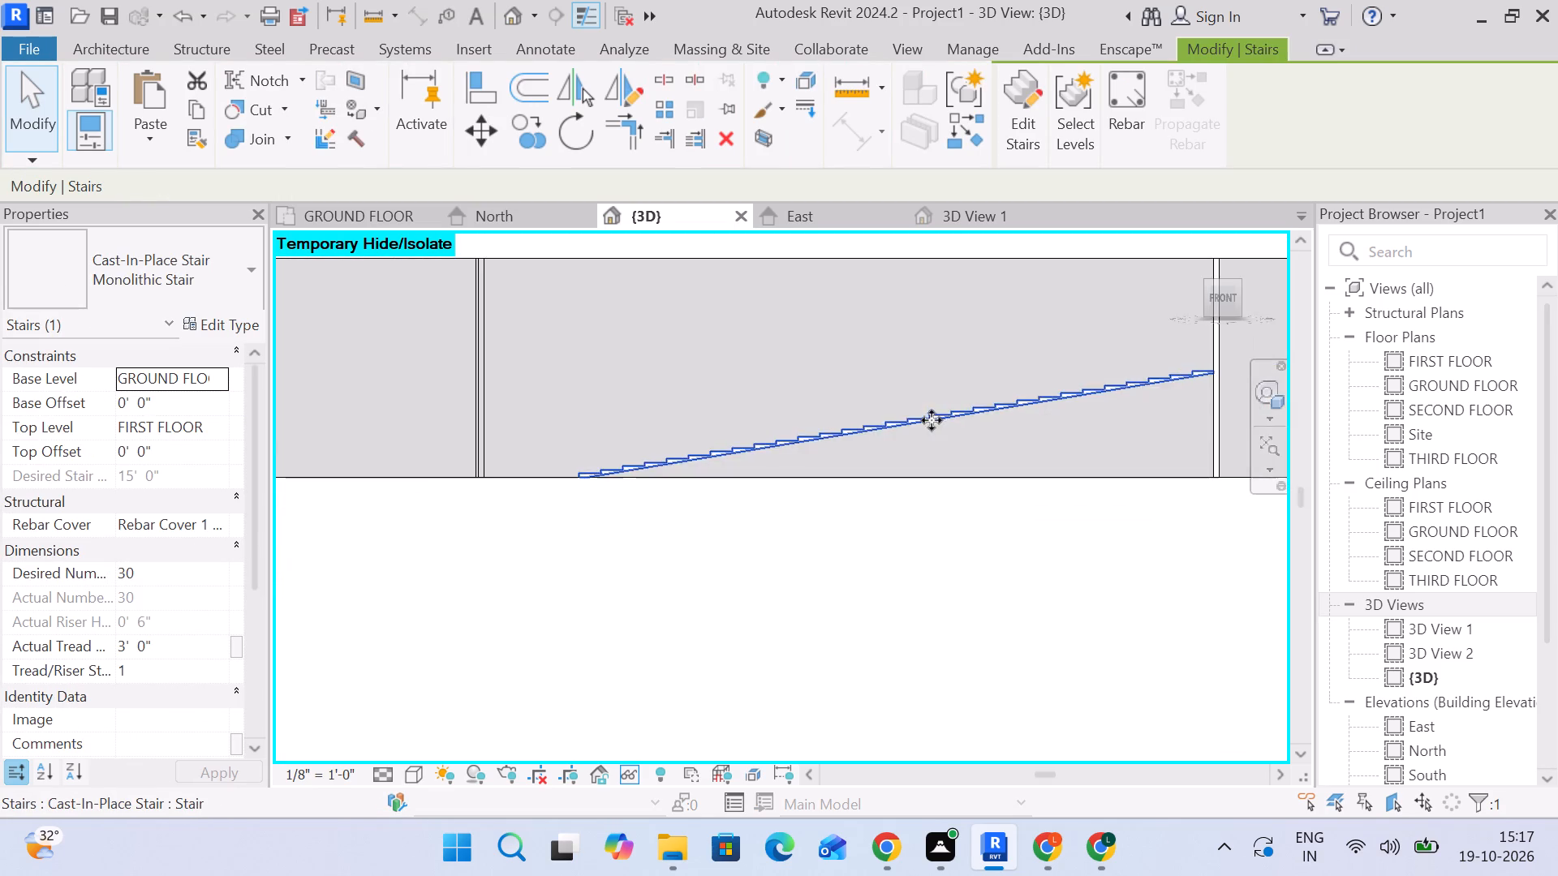
pyautogui.keyDown('shift'); pyautogui.moveTo(932, 420); pyautogui.dragTo(901, 580, button='middle'); pyautogui.keyUp('shift')
pyautogui.scroll(10, 910, 569)
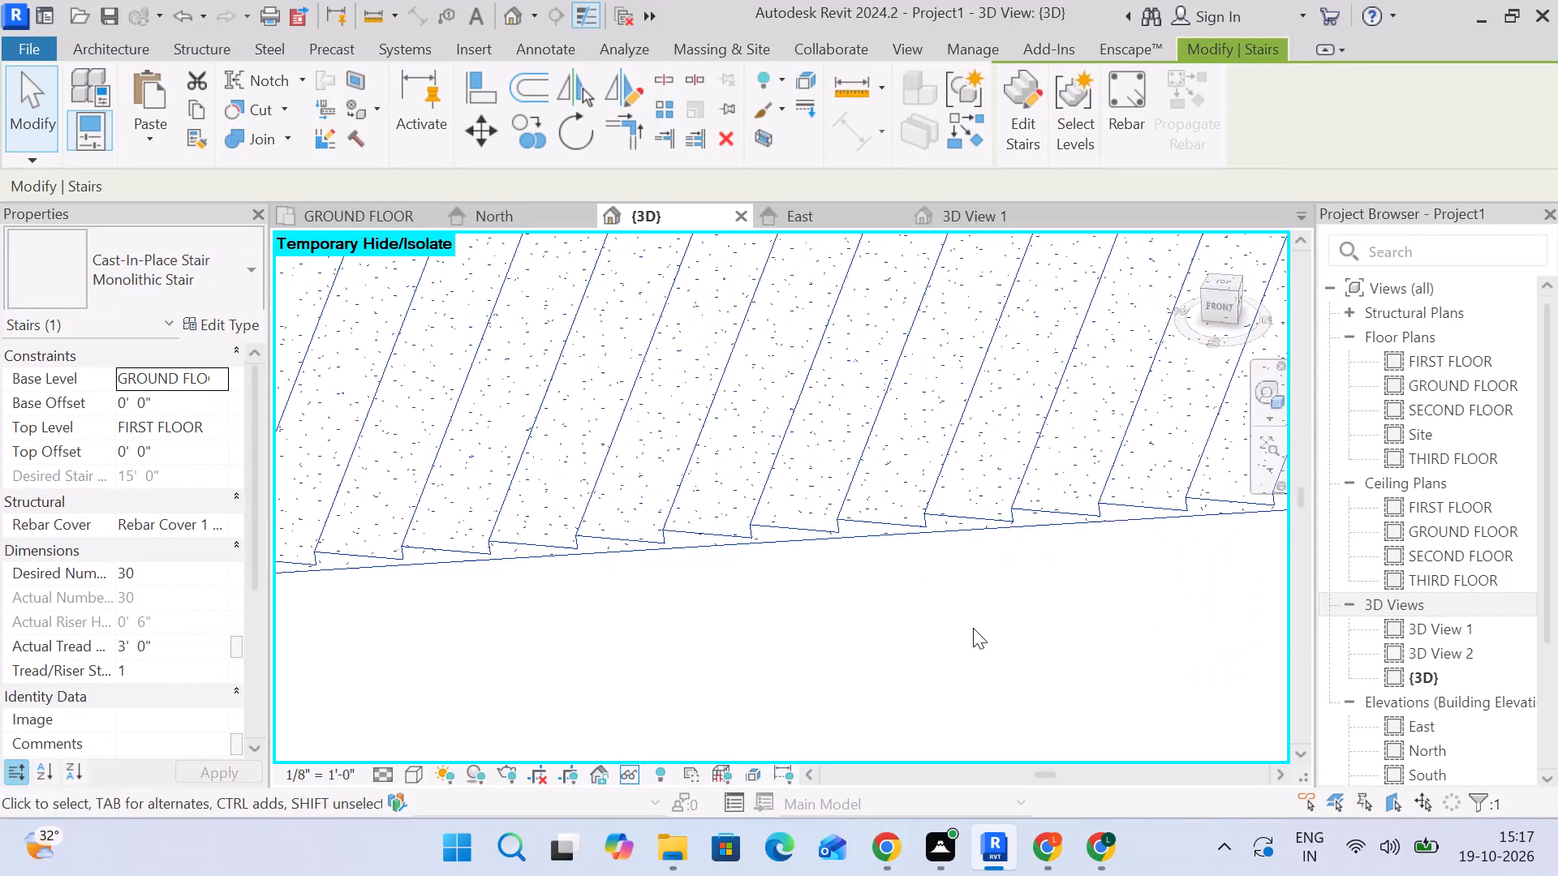
pyautogui.keyDown('shift'); pyautogui.moveTo(975, 628); pyautogui.dragTo(985, 536, button='middle'); pyautogui.keyUp('shift')
pyautogui.scroll(-5, 983, 535)
pyautogui.moveTo(827, 505); pyautogui.dragTo(841, 440, button='middle')
pyautogui.scroll(-4, 844, 439)
pyautogui.moveTo(846, 446); pyautogui.dragTo(819, 656, button='middle')
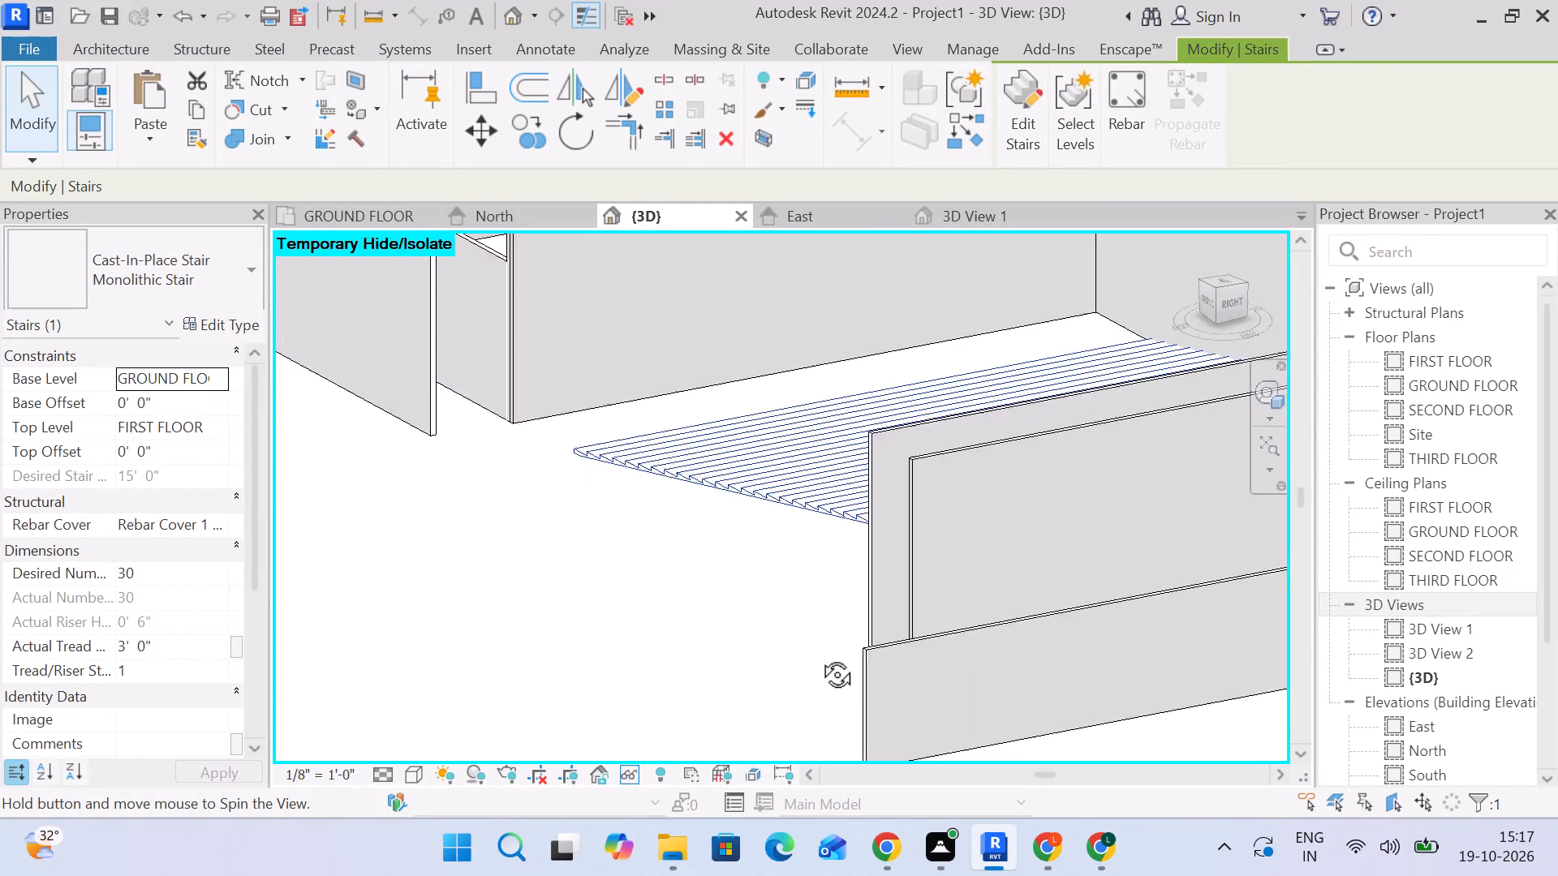
pyautogui.moveTo(819, 656); pyautogui.dragTo(1060, 616, button='middle')
pyautogui.scroll(3, 973, 560)
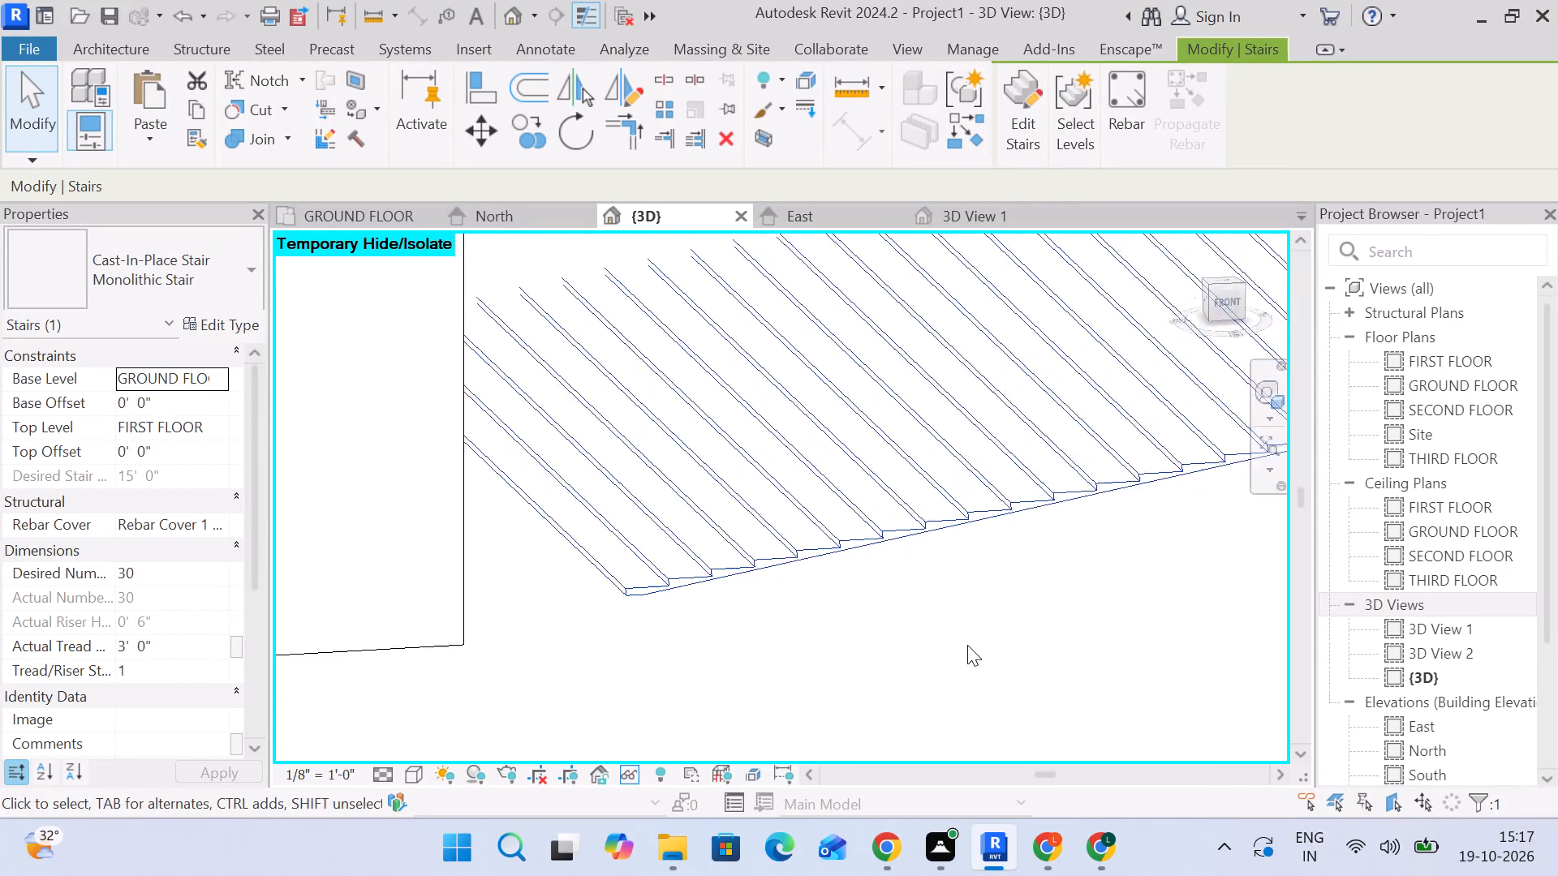
pyautogui.scroll(8, 967, 645)
pyautogui.moveTo(984, 570); pyautogui.dragTo(1015, 507, button='middle')
pyautogui.keyDown('shift'); pyautogui.scroll(1, 1015, 507); pyautogui.keyUp('shift')
pyautogui.scroll(-5, 1015, 507)
pyautogui.moveTo(1017, 511); pyautogui.dragTo(896, 649, button='middle')
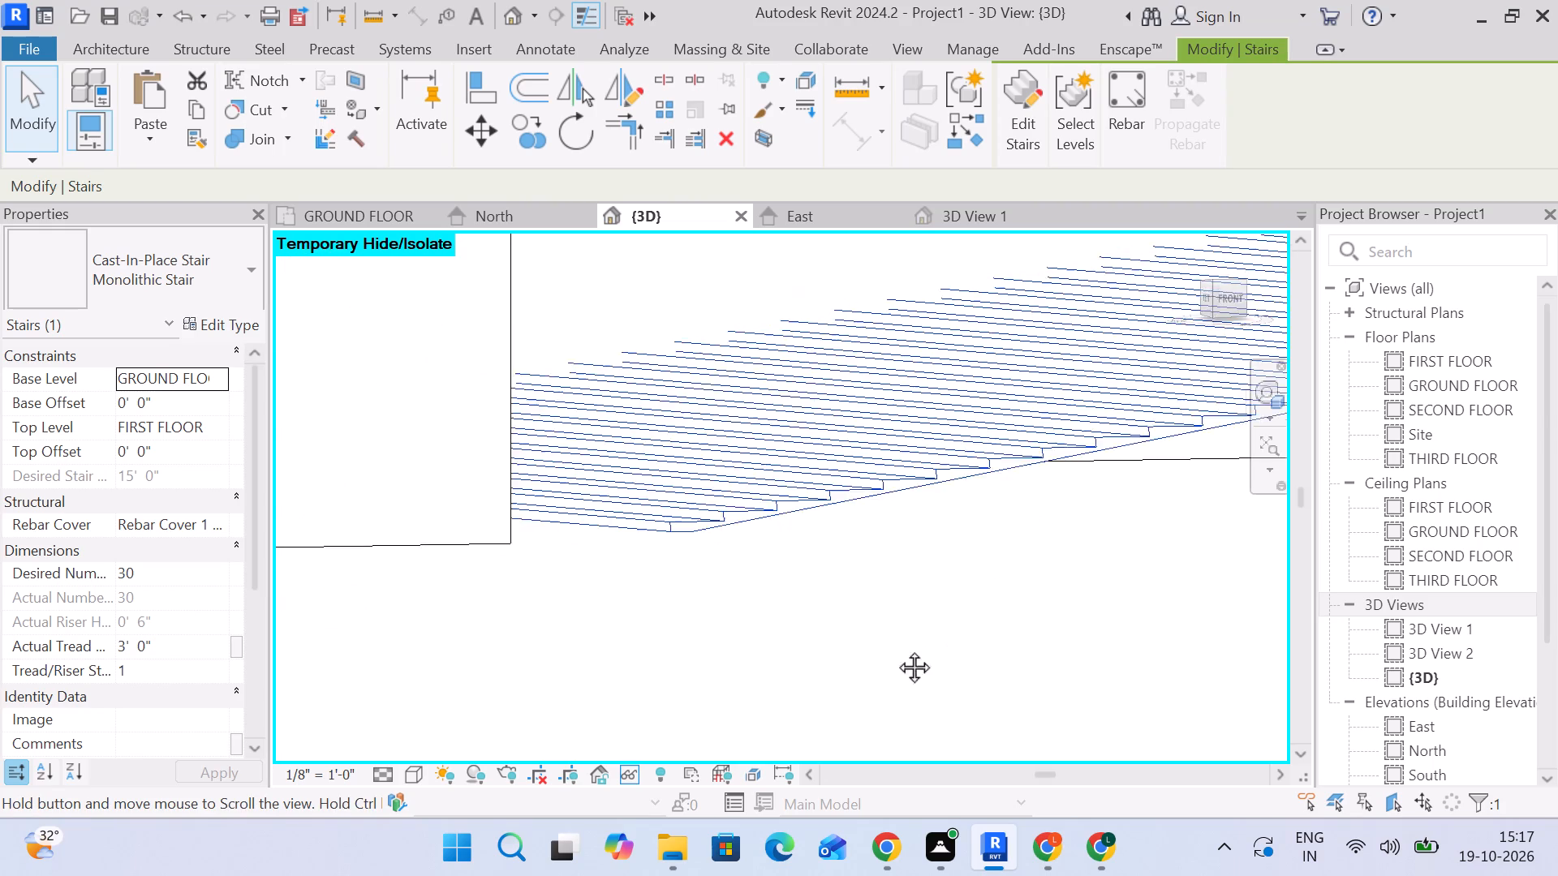
pyautogui.moveTo(896, 649); pyautogui.dragTo(961, 683, button='middle')
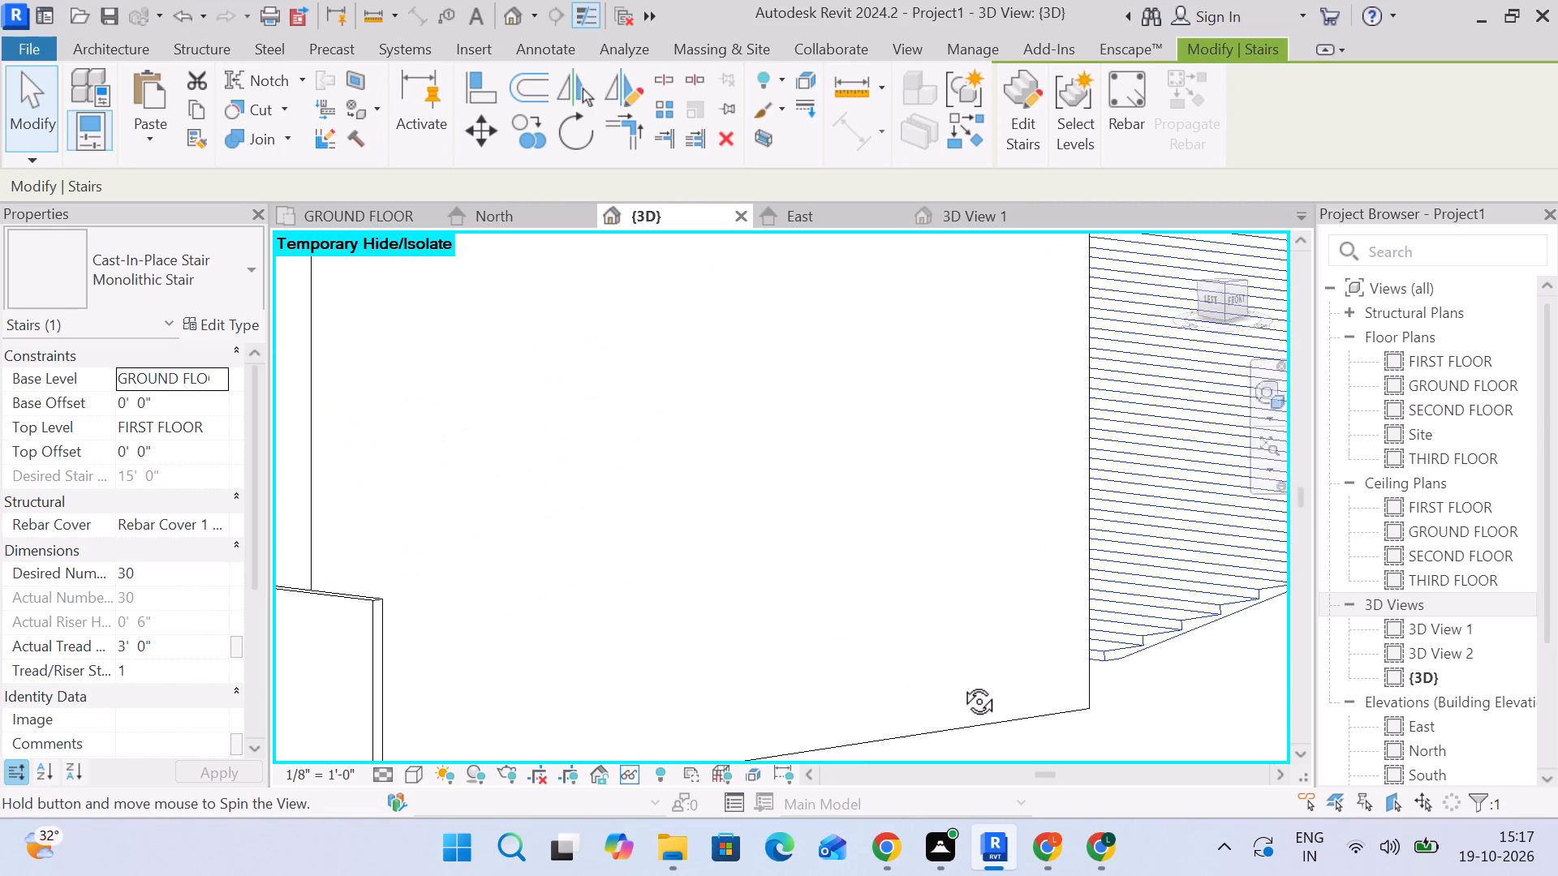
pyautogui.moveTo(961, 683); pyautogui.dragTo(744, 681, button='middle')
pyautogui.scroll(-4, 755, 633)
pyautogui.moveTo(755, 633); pyautogui.dragTo(789, 666, button='middle')
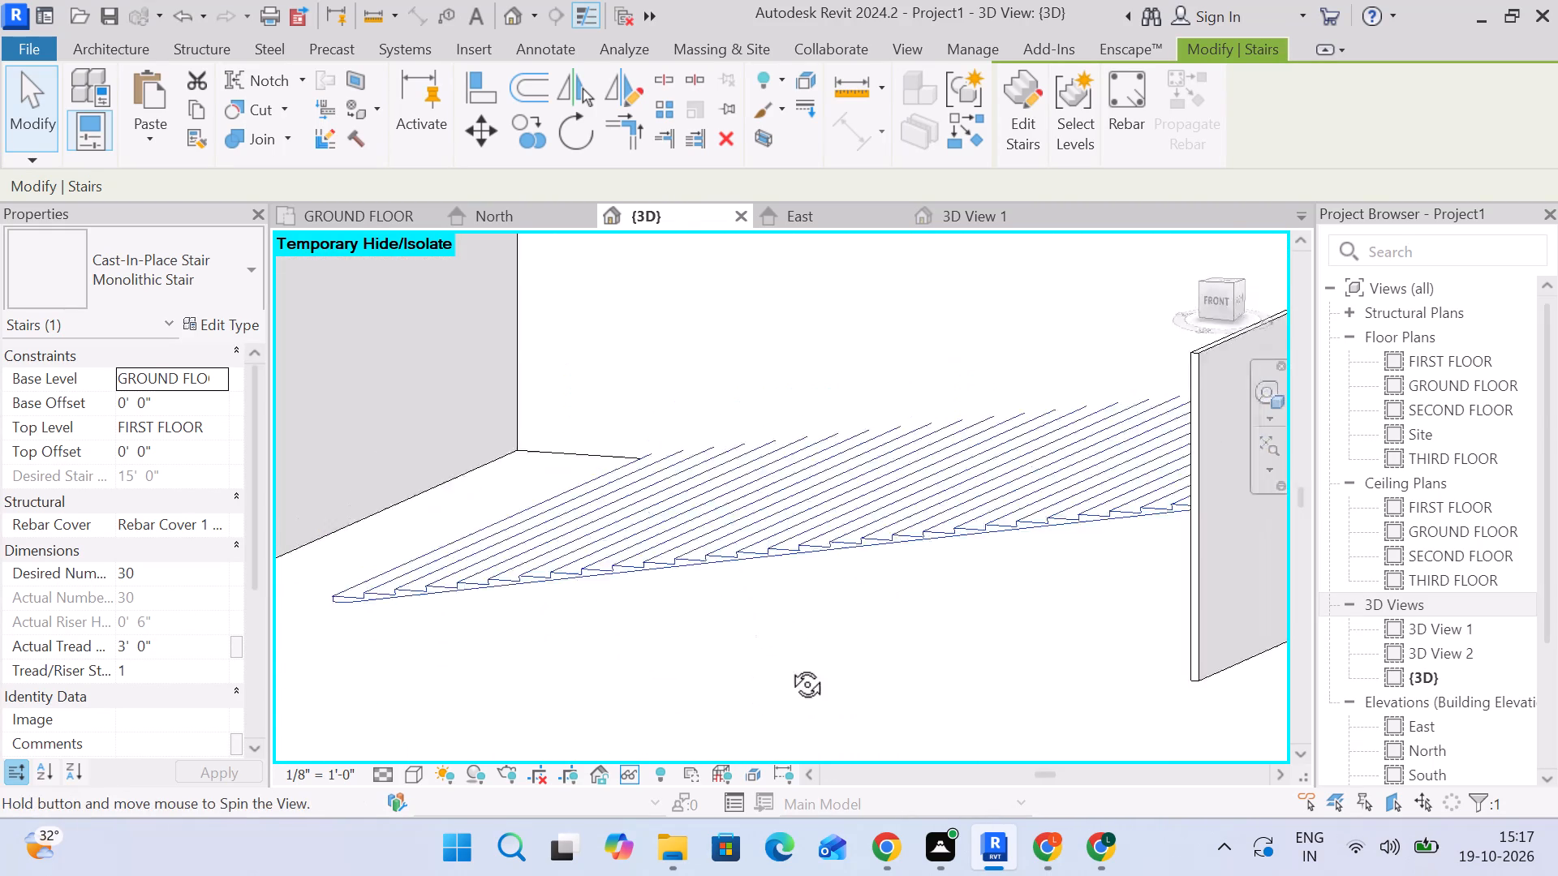
pyautogui.moveTo(789, 666); pyautogui.dragTo(750, 643, button='middle')
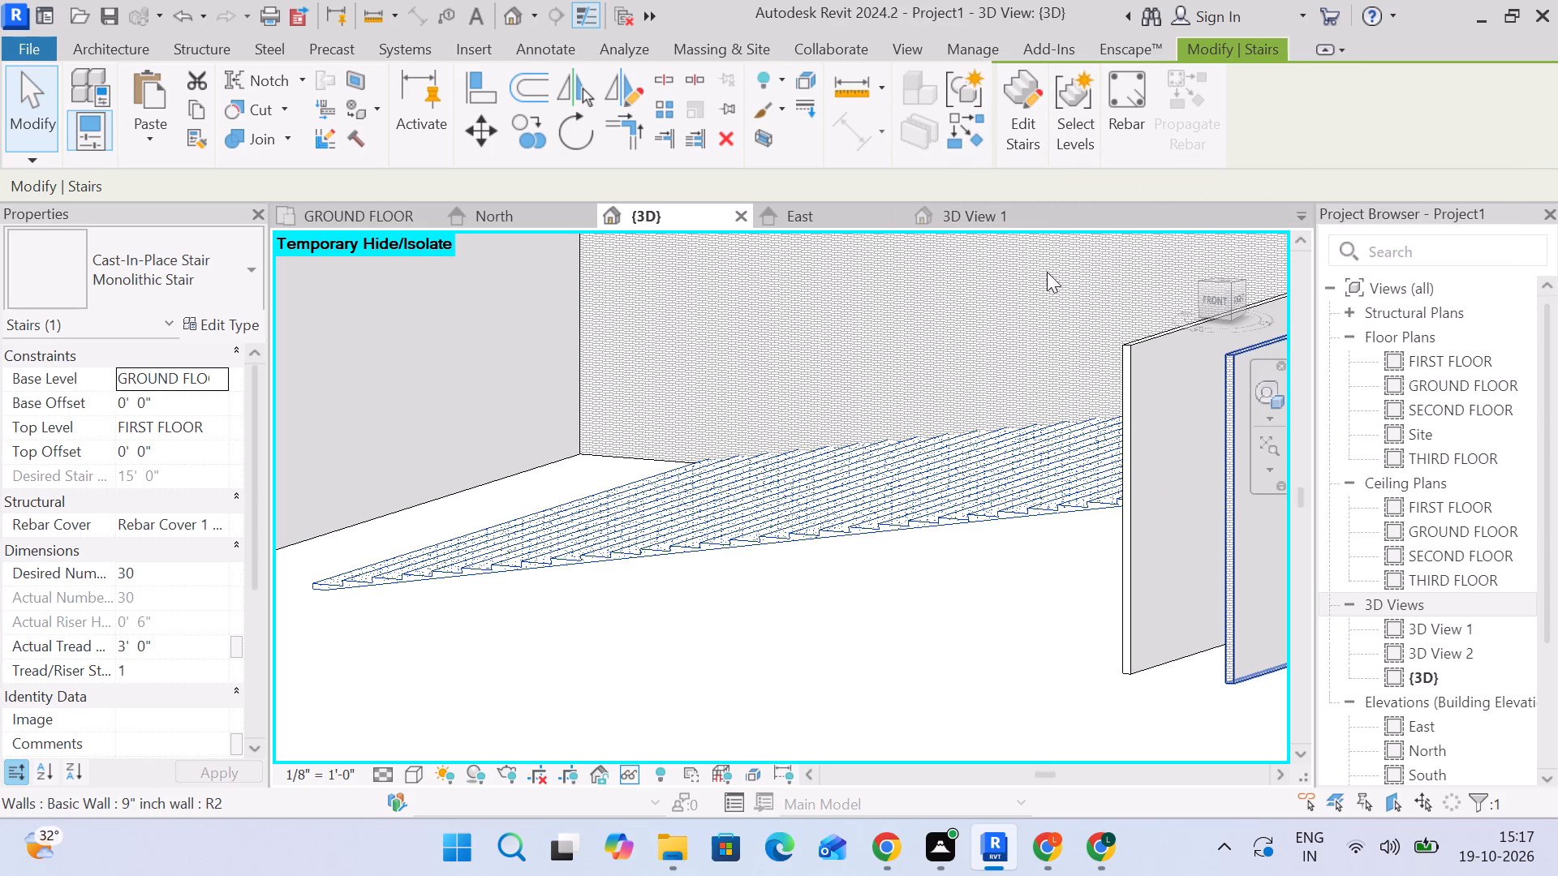
pyautogui.scroll(-3, 1024, 346)
pyautogui.moveTo(1015, 349); pyautogui.dragTo(865, 455, button='middle')
pyautogui.scroll(3, 468, 621)
pyautogui.moveTo(482, 636); pyautogui.dragTo(538, 638, button='middle')
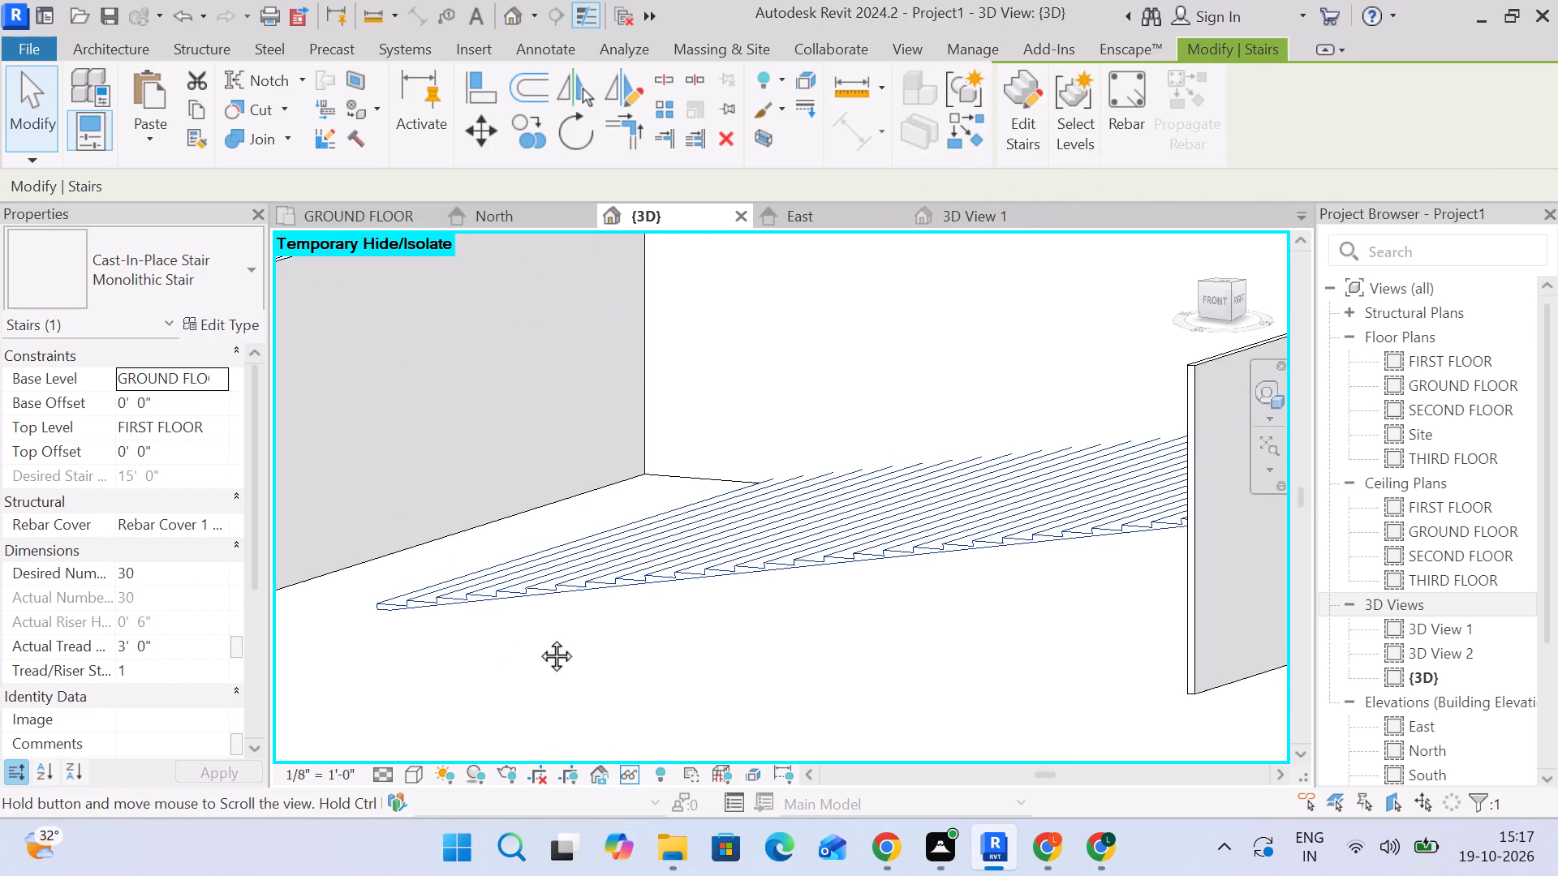
pyautogui.moveTo(538, 638); pyautogui.dragTo(808, 565, button='middle')
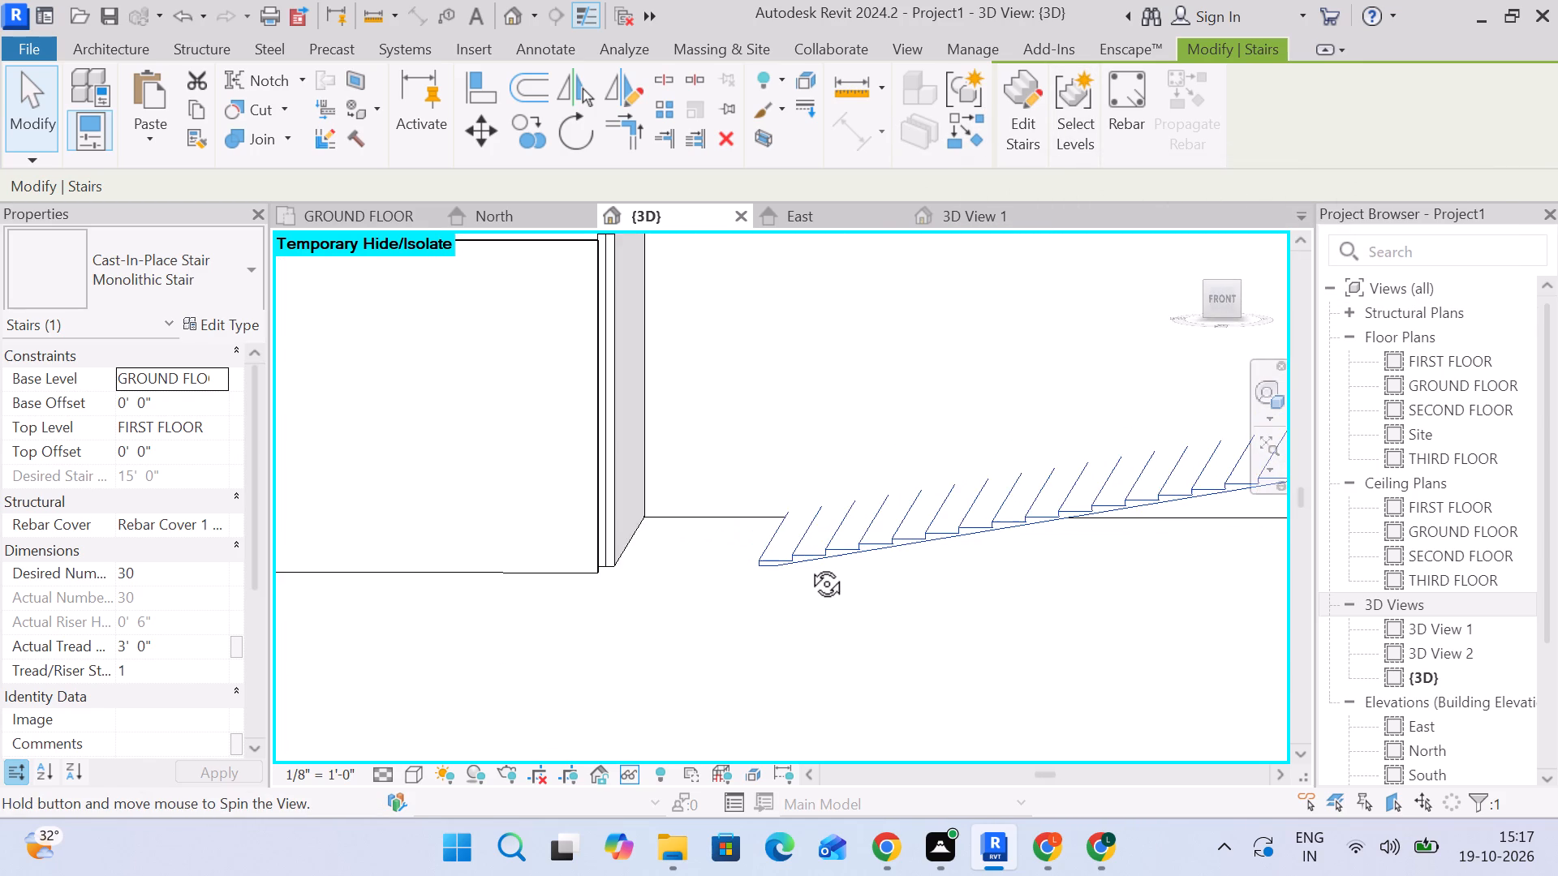
pyautogui.moveTo(808, 565); pyautogui.dragTo(812, 554, button='middle')
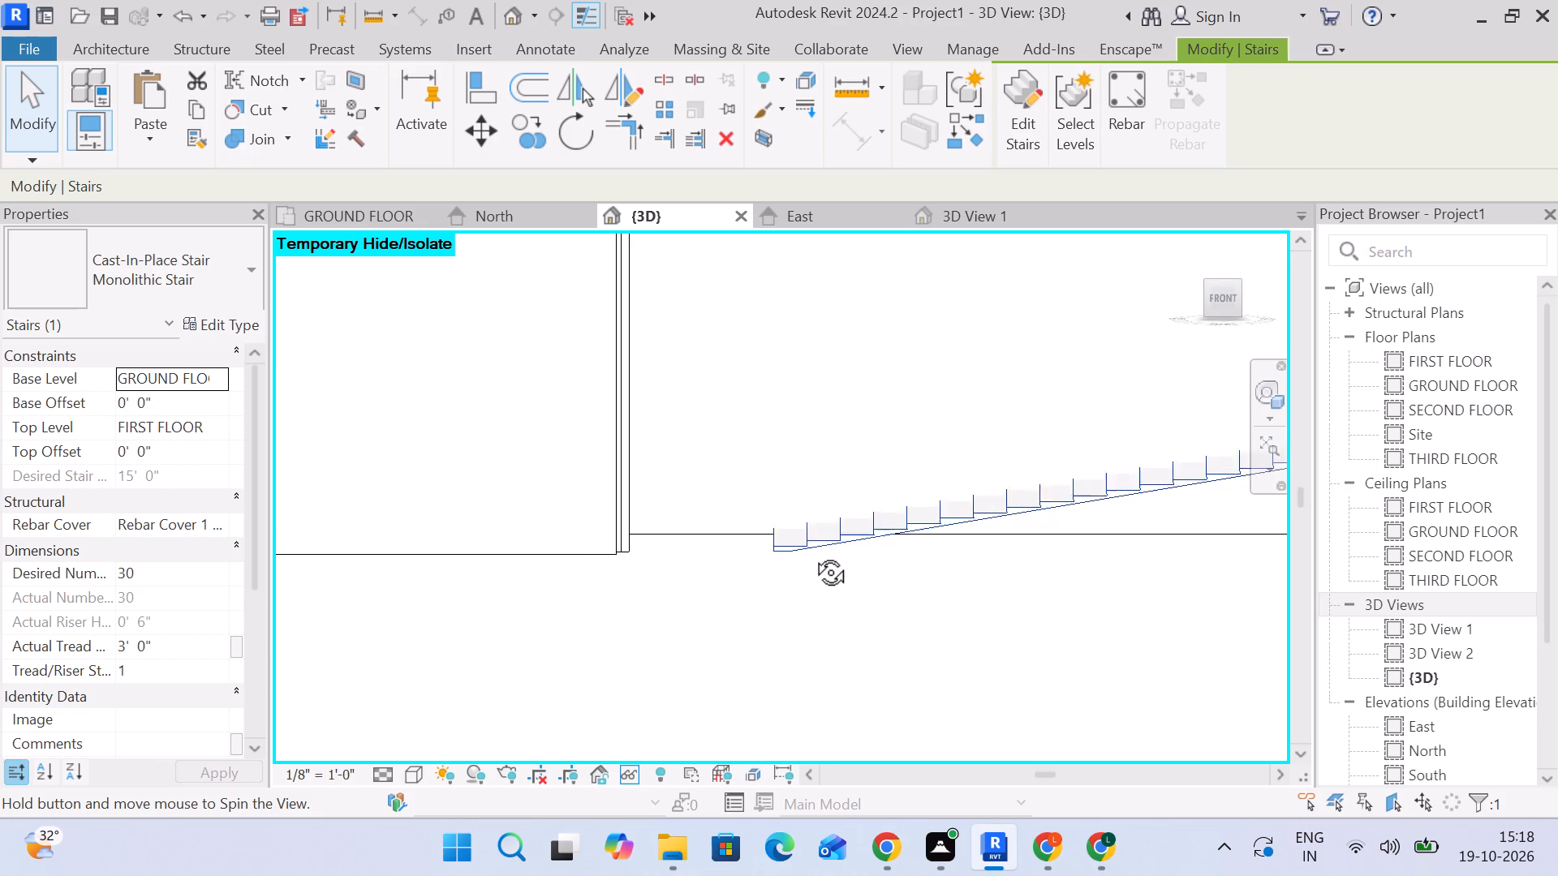
pyautogui.moveTo(812, 554); pyautogui.dragTo(716, 602, button='middle')
pyautogui.scroll(-3, 732, 582)
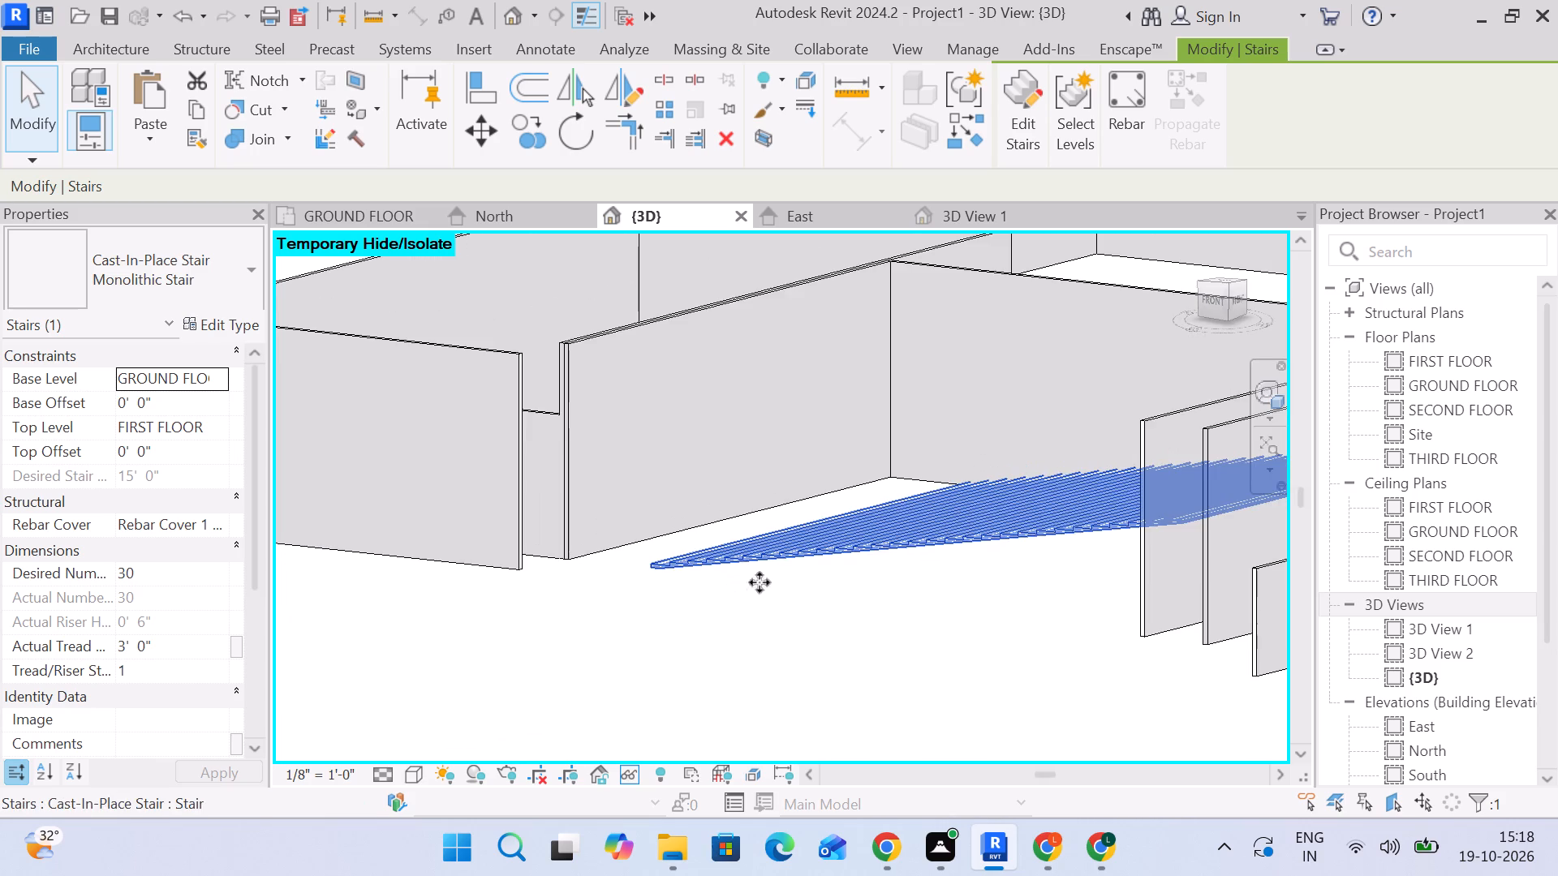
pyautogui.keyDown('shift'); pyautogui.moveTo(902, 601); pyautogui.dragTo(994, 569, button='middle'); pyautogui.keyUp('shift')
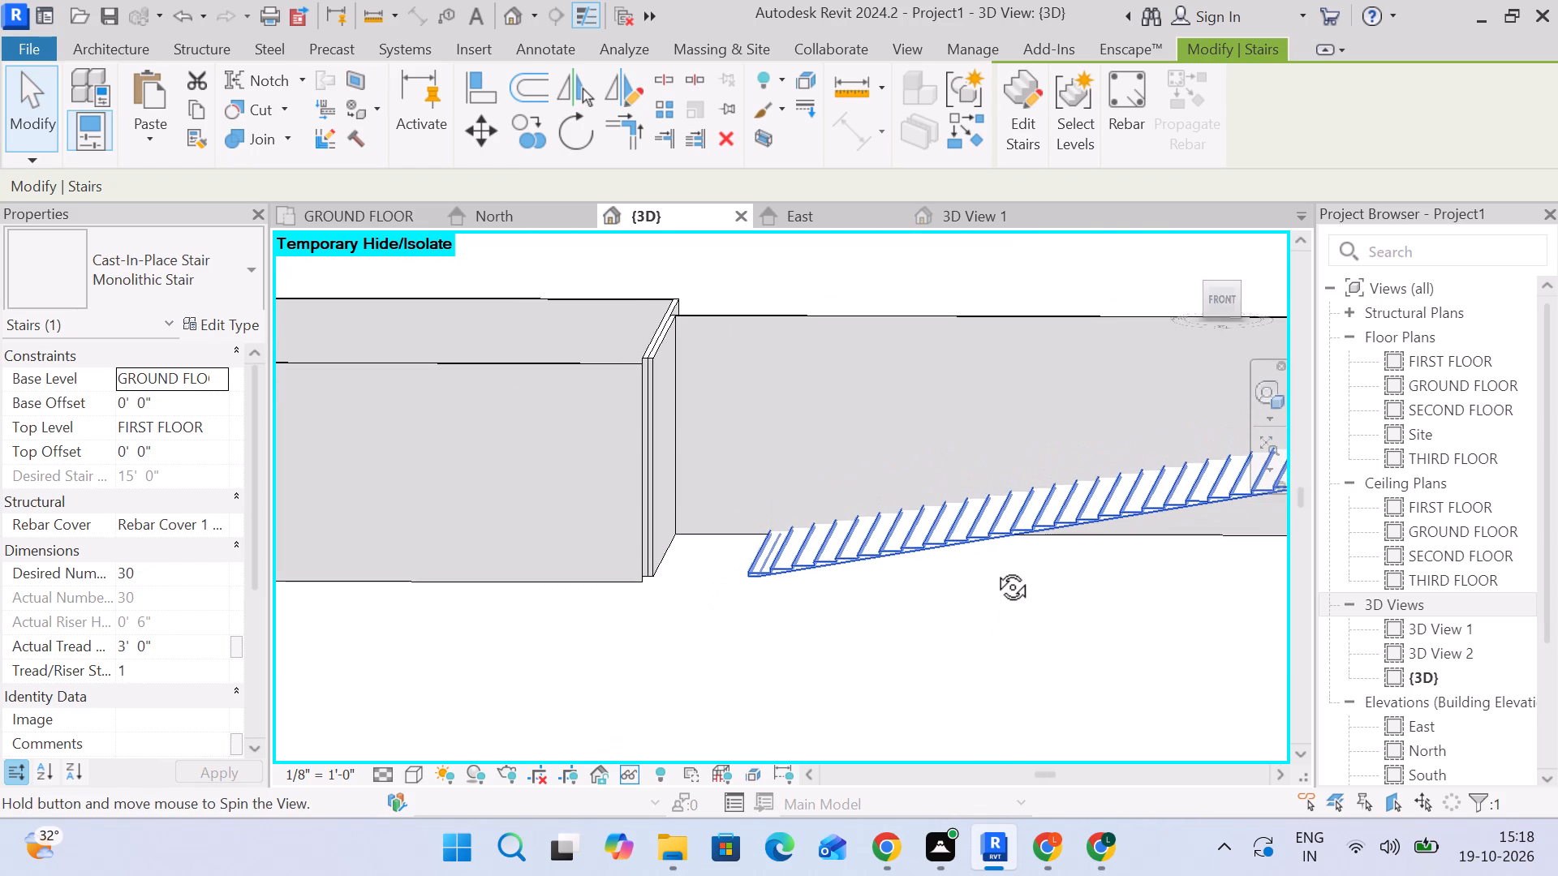
pyautogui.keyDown('shift'); pyautogui.moveTo(994, 569); pyautogui.dragTo(956, 583, button='middle'); pyautogui.keyUp('shift')
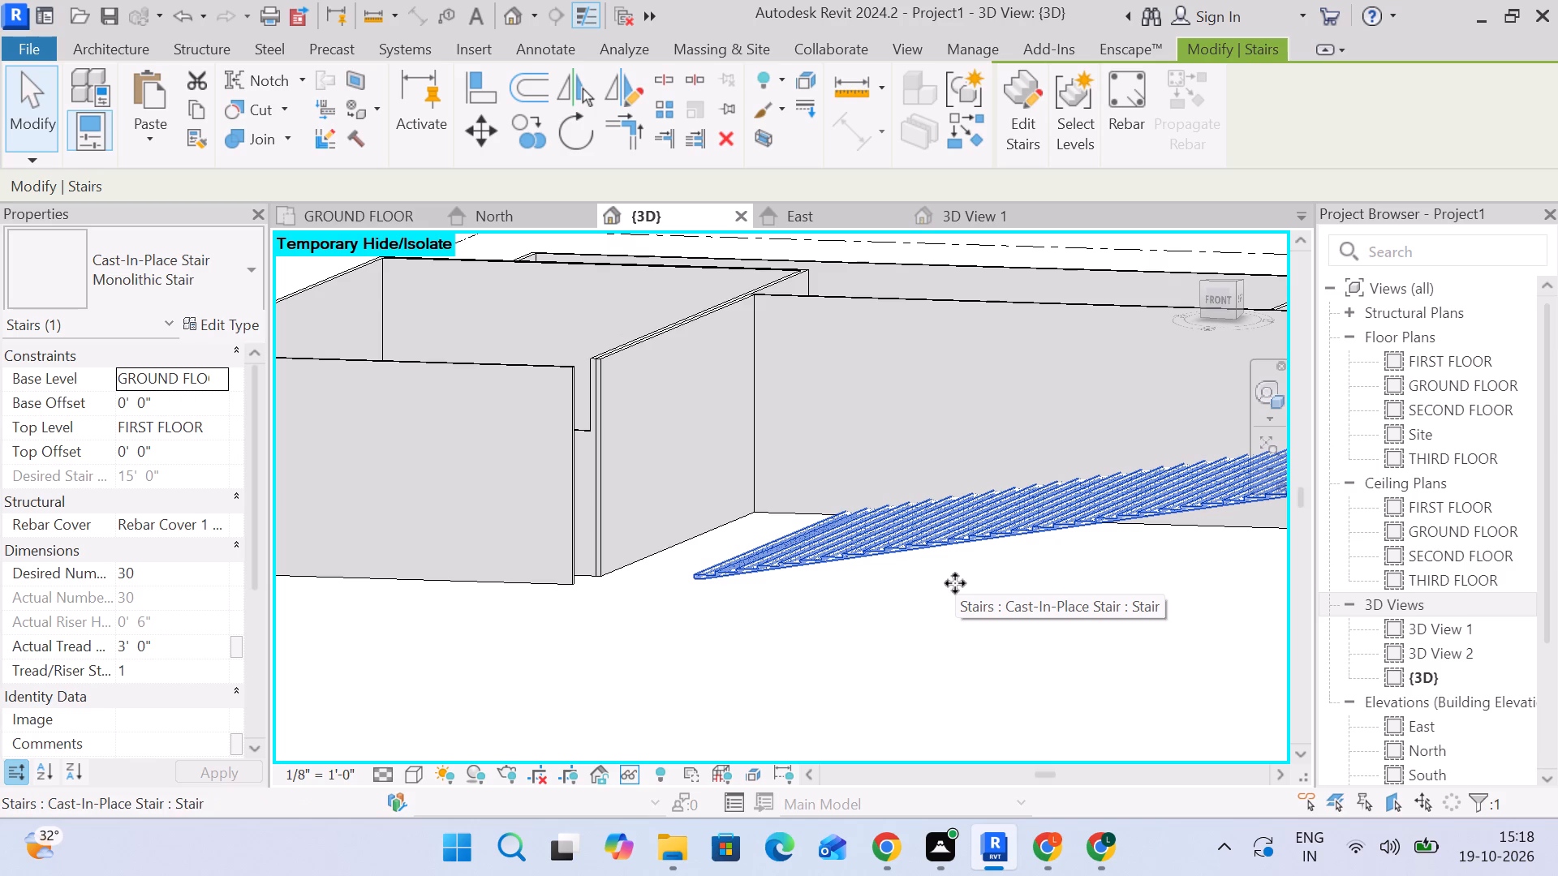
pyautogui.click(920, 555)
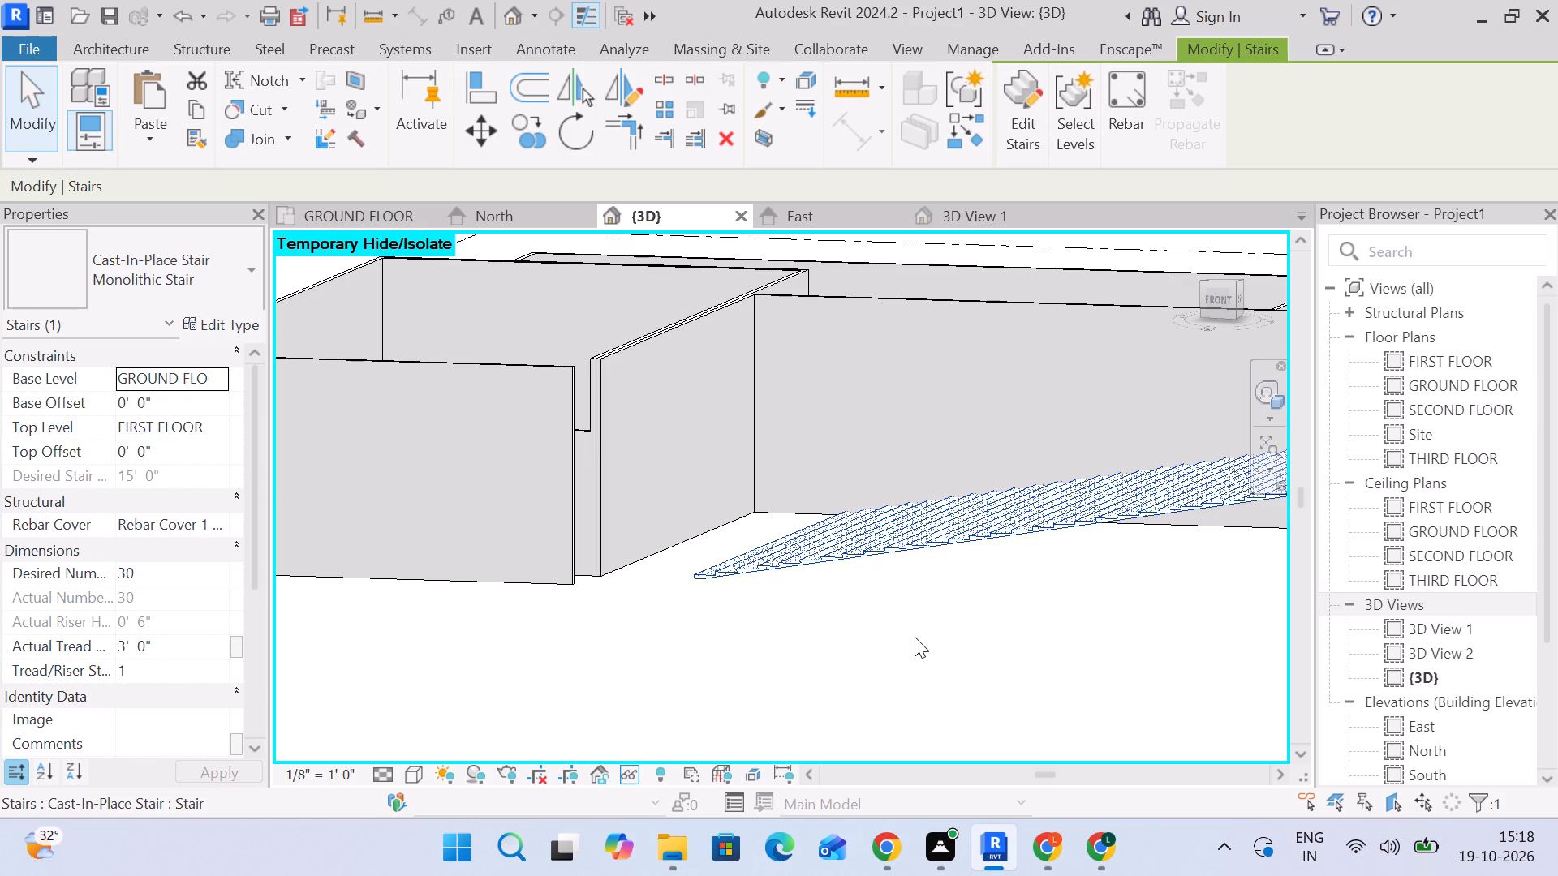
pyautogui.scroll(4, 705, 533)
pyautogui.scroll(-4, 733, 568)
pyautogui.keyDown('shift'); pyautogui.moveTo(751, 583); pyautogui.dragTo(752, 583, button='middle'); pyautogui.keyUp('shift')
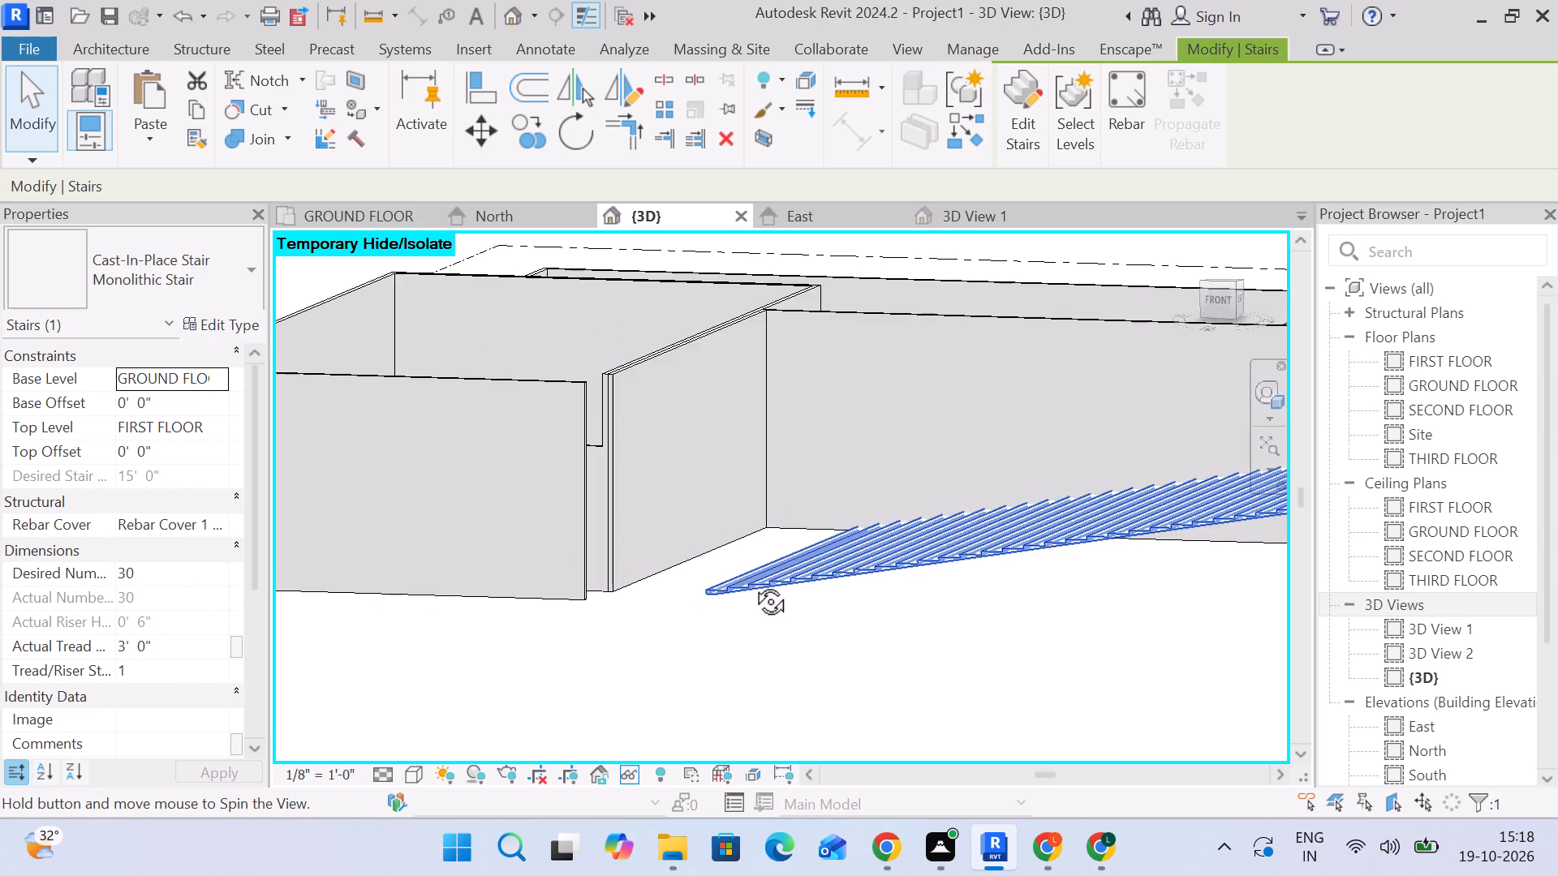
# Examine the stair's stepped profile and bottom end against the adjoining 9" walls from the front and at an angle.
pyautogui.keyDown('shift'); pyautogui.moveTo(752, 583); pyautogui.dragTo(797, 547, button='middle'); pyautogui.keyUp('shift')
pyautogui.scroll(-2, 797, 547)
pyautogui.moveTo(797, 547); pyautogui.dragTo(701, 547, button='middle')
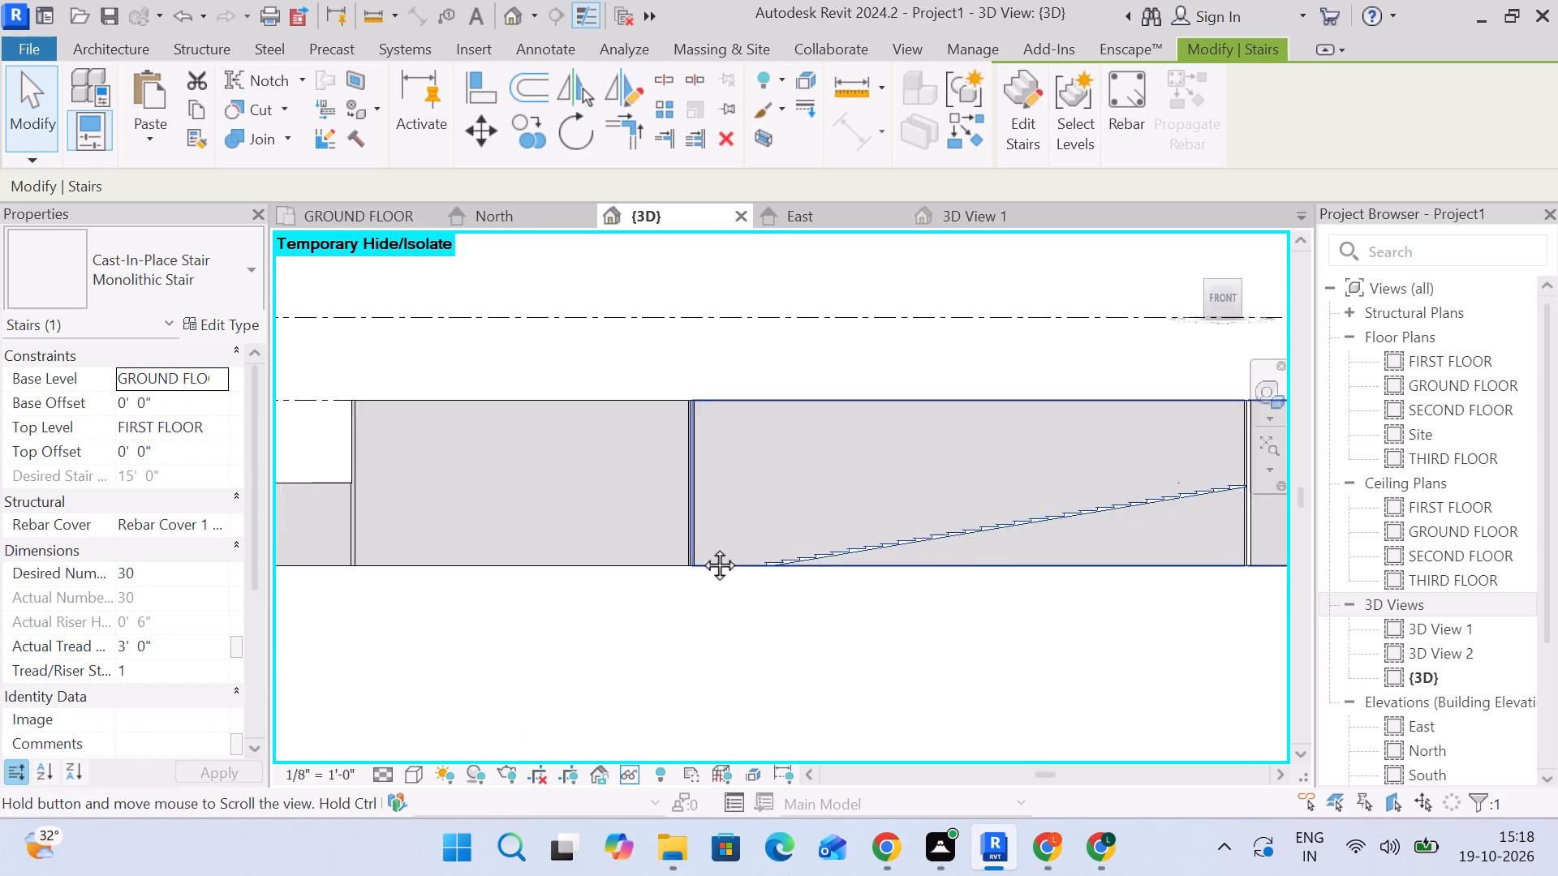
pyautogui.moveTo(701, 547); pyautogui.dragTo(564, 548, button='middle')
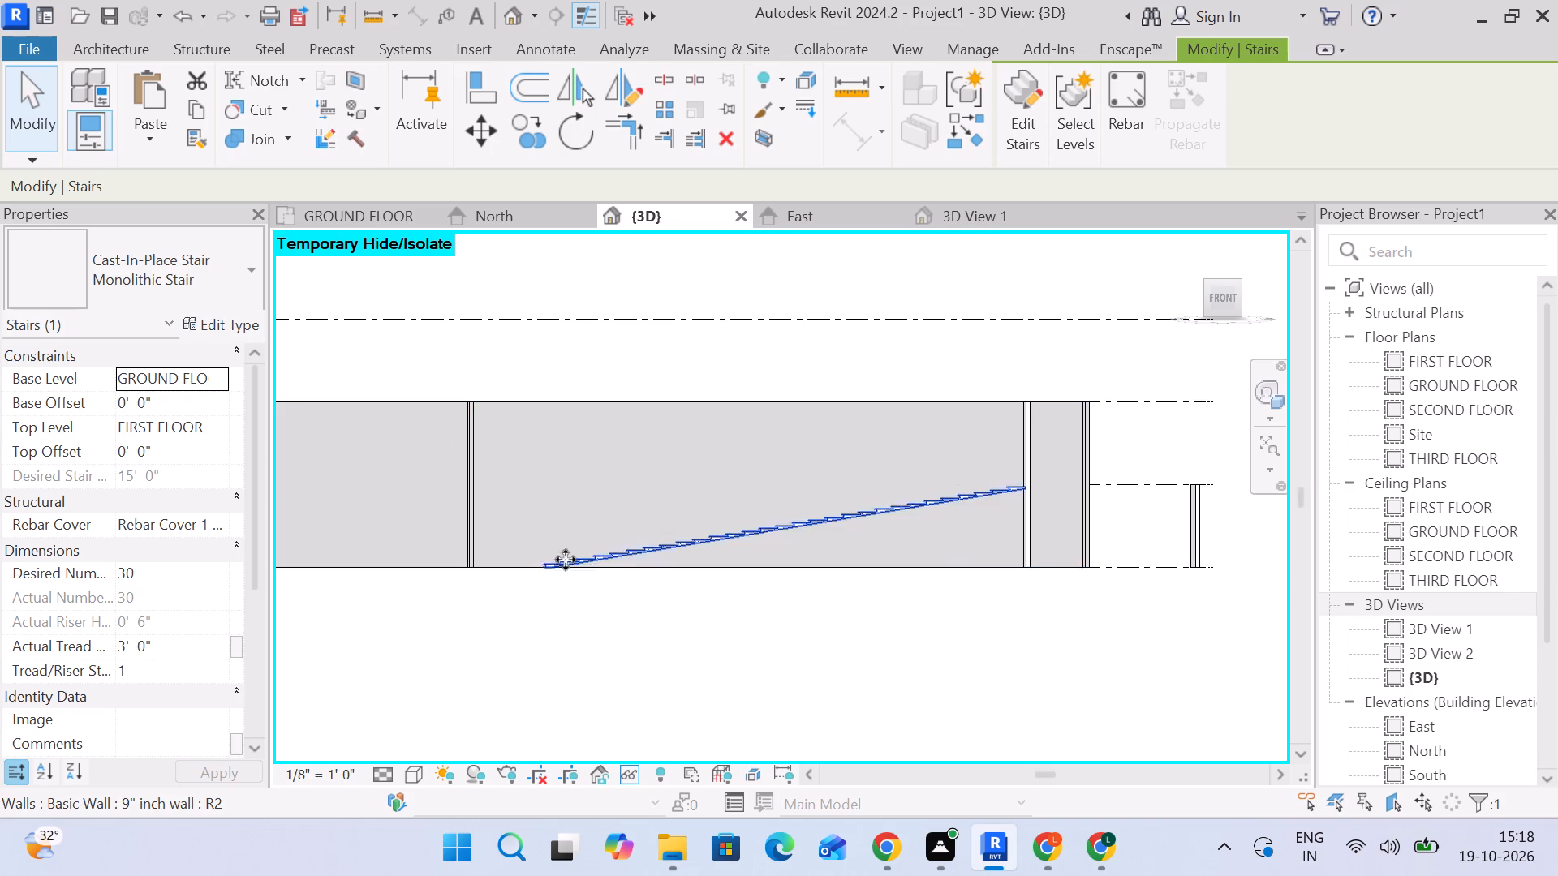
pyautogui.scroll(4, 453, 480)
pyautogui.scroll(3, 676, 501)
pyautogui.scroll(-2, 684, 510)
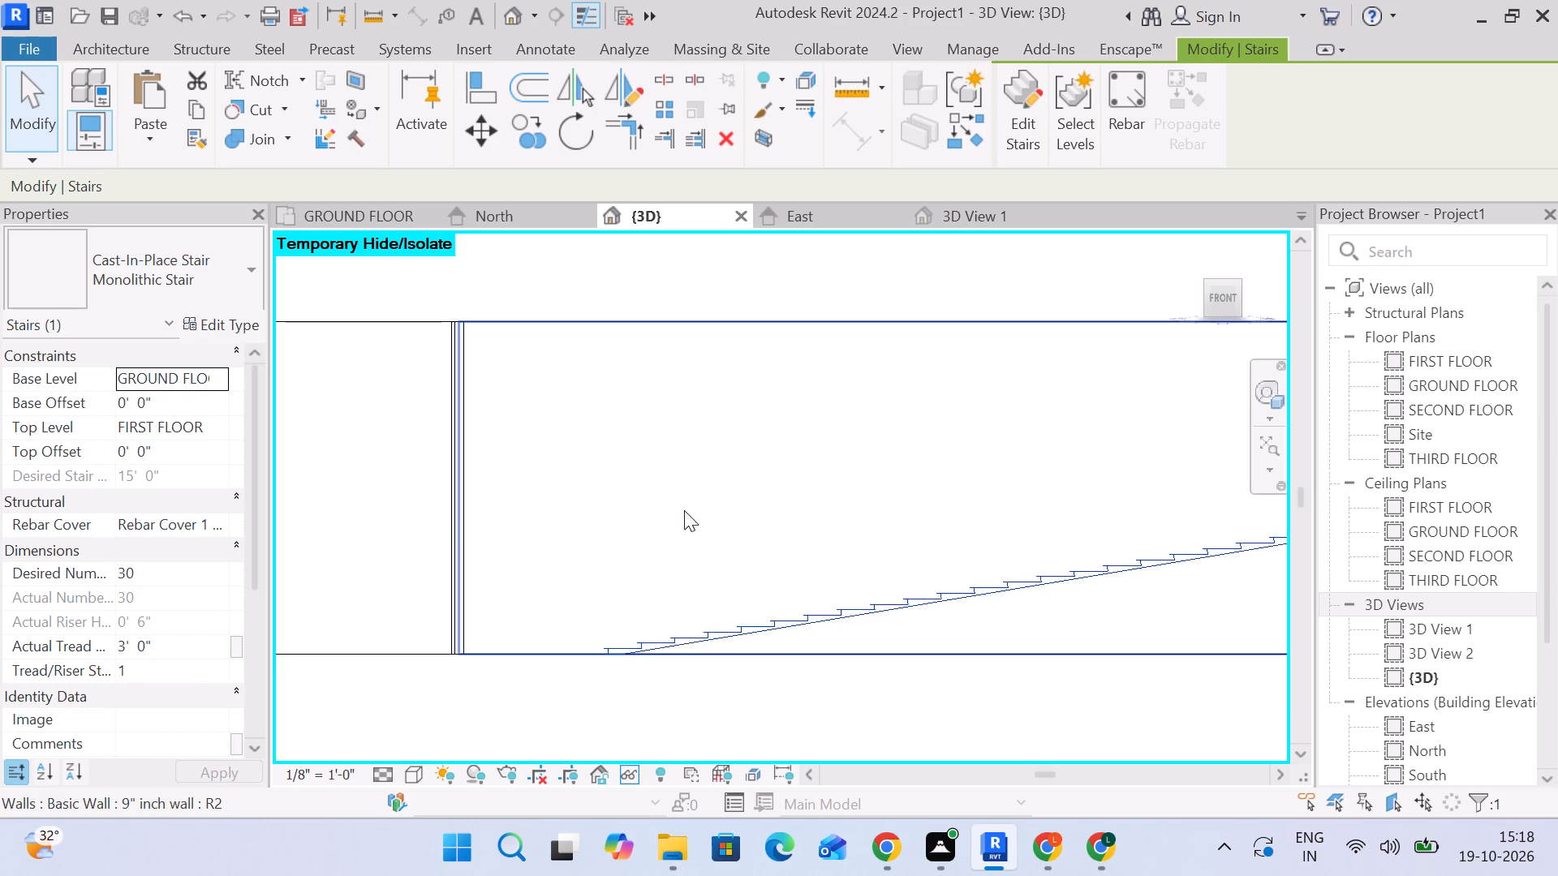
pyautogui.keyDown('shift'); pyautogui.moveTo(684, 510); pyautogui.dragTo(602, 558, button='middle'); pyautogui.keyUp('shift')
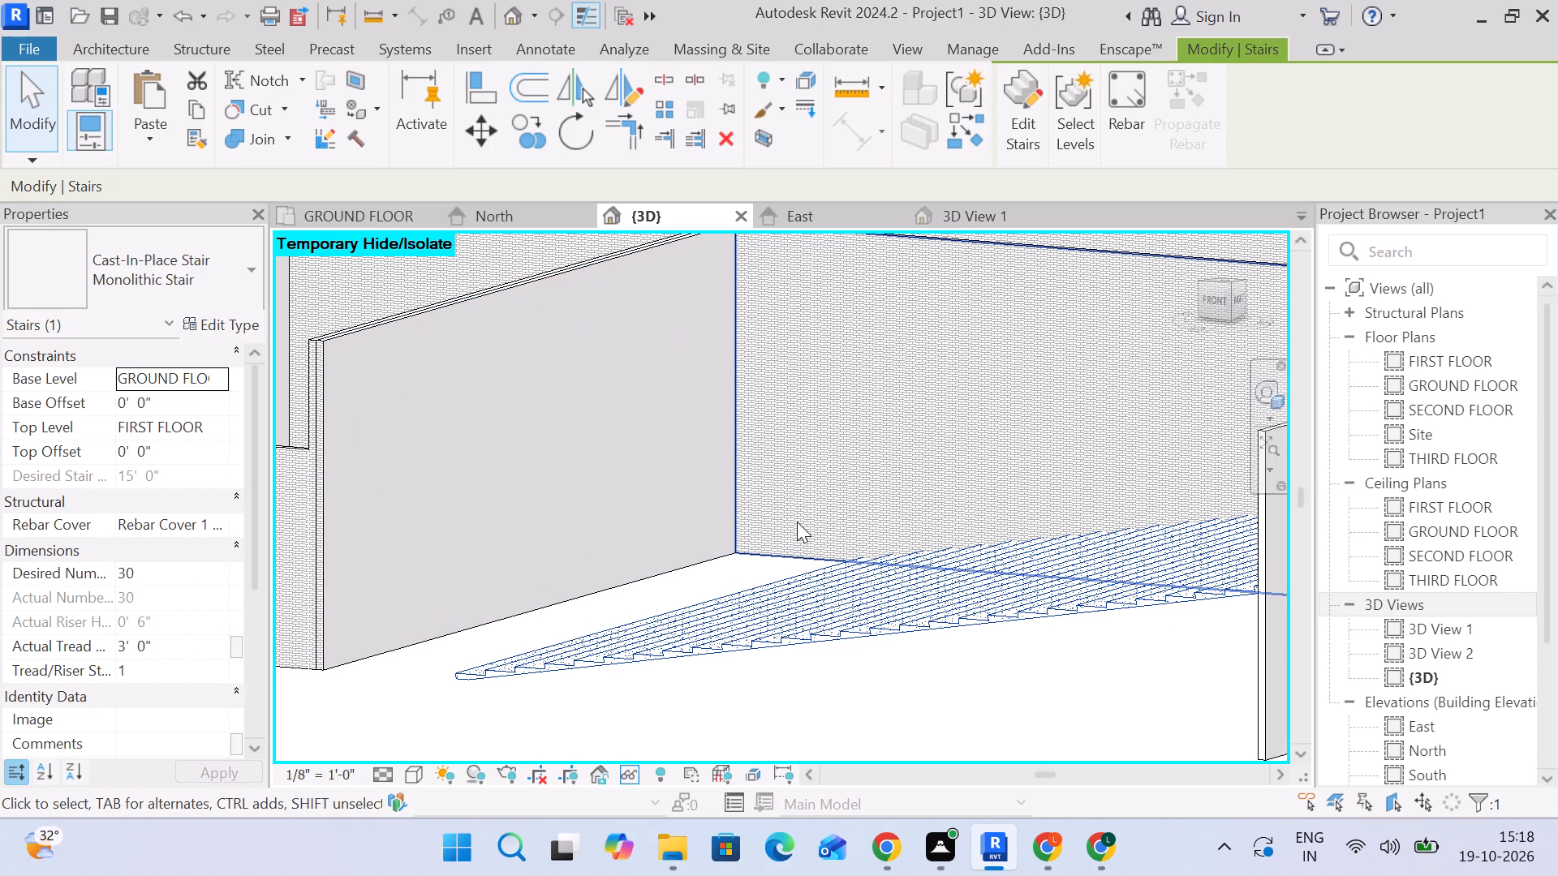
pyautogui.moveTo(804, 492); pyautogui.dragTo(781, 397, button='middle')
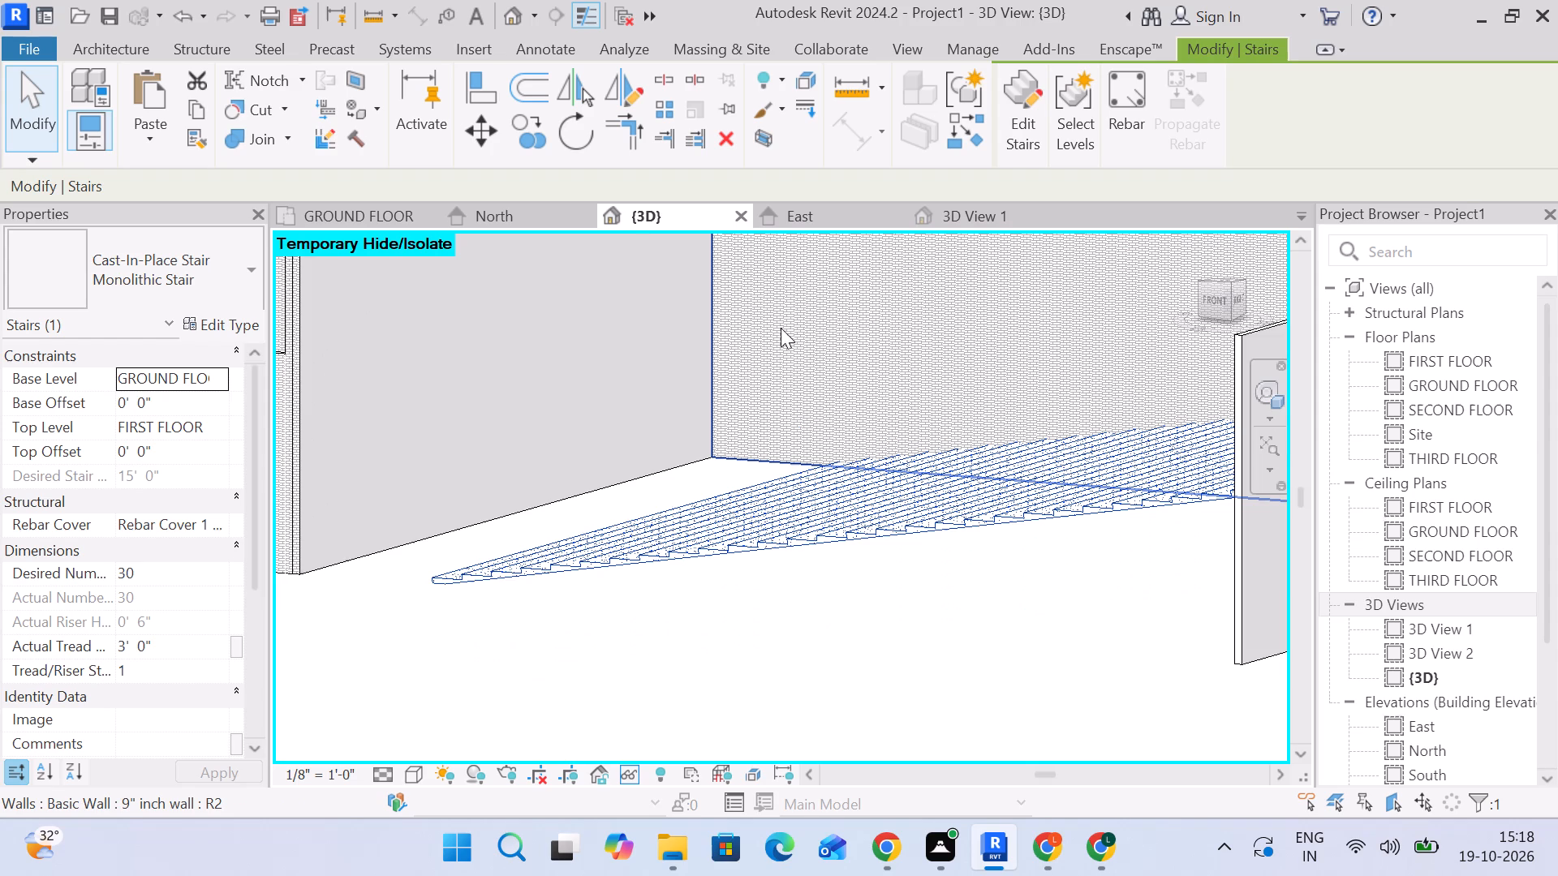
pyautogui.scroll(-3, 773, 332)
pyautogui.moveTo(774, 335); pyautogui.dragTo(809, 475, button='middle')
pyautogui.scroll(3, 573, 480)
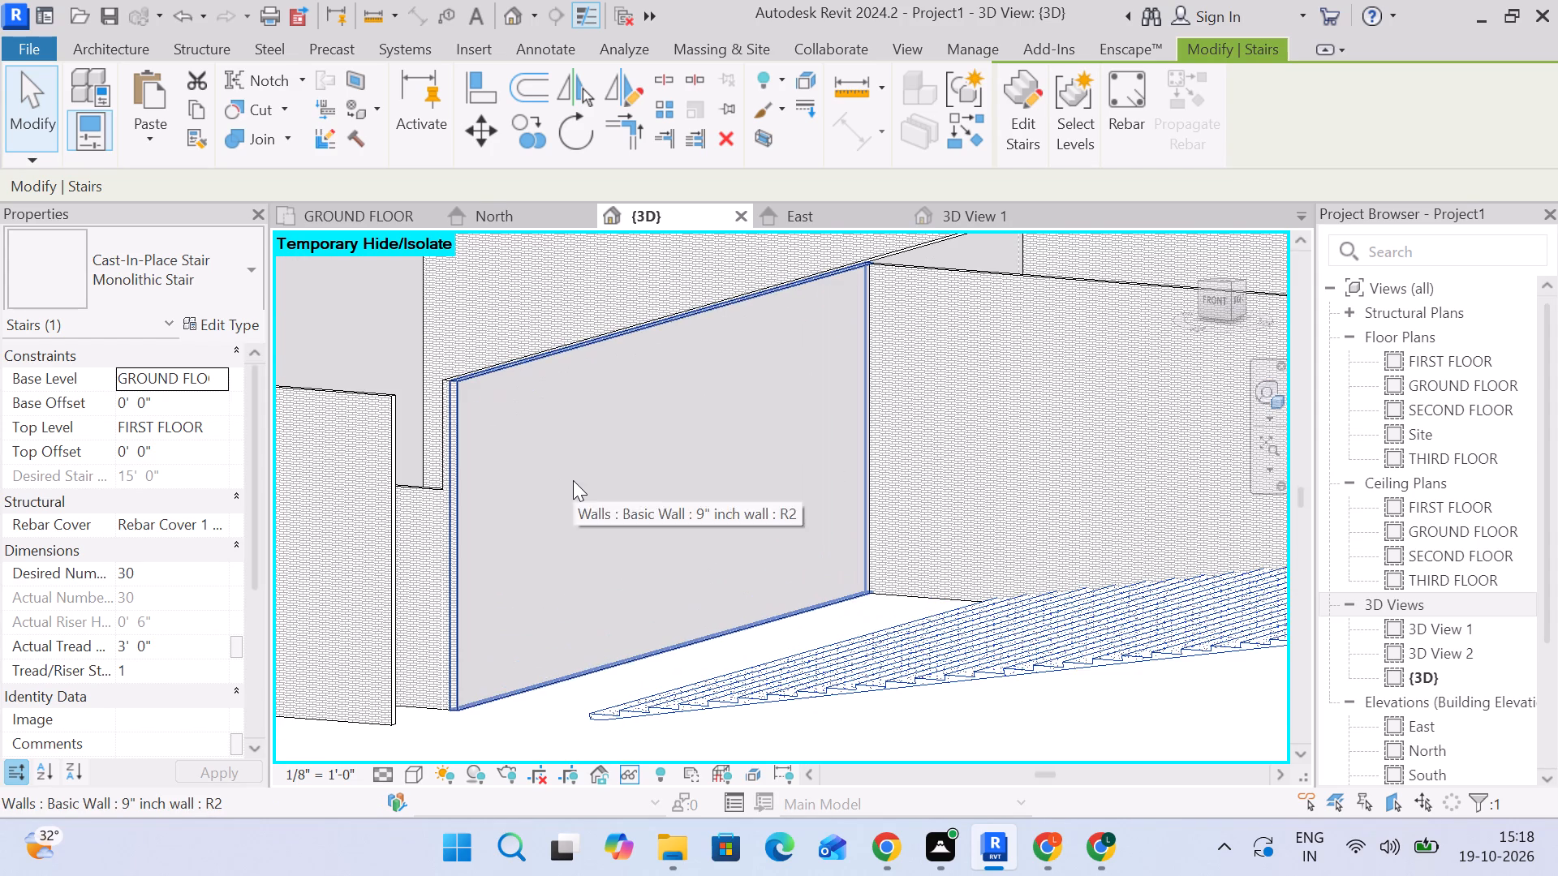
pyautogui.scroll(2, 480, 483)
pyautogui.moveTo(480, 483); pyautogui.dragTo(489, 441, button='middle')
pyautogui.scroll(-3, 803, 308)
pyautogui.moveTo(804, 328); pyautogui.dragTo(870, 556, button='middle')
pyautogui.scroll(-3, 854, 478)
pyautogui.moveTo(857, 480); pyautogui.dragTo(737, 410, button='middle')
pyautogui.scroll(-2, 730, 403)
pyautogui.keyDown('shift'); pyautogui.moveTo(730, 410); pyautogui.dragTo(730, 411, button='middle'); pyautogui.keyUp('shift')
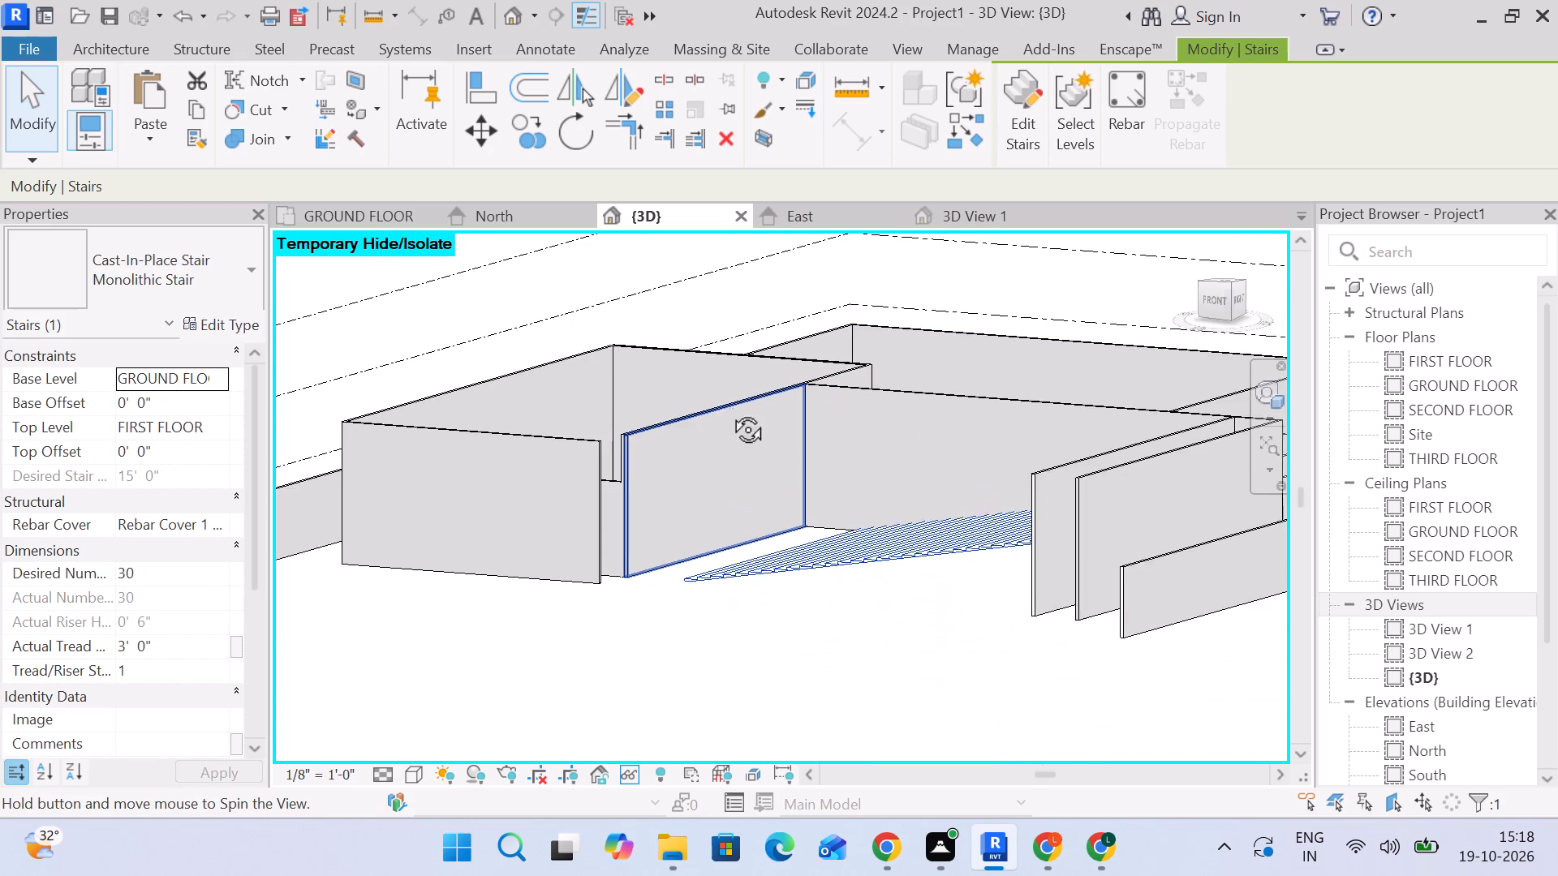
# Examine the stair's underside, treads and side edges from below, from the left and from above.
pyautogui.keyDown('shift'); pyautogui.moveTo(730, 411); pyautogui.dragTo(790, 222, button='middle'); pyautogui.keyUp('shift')
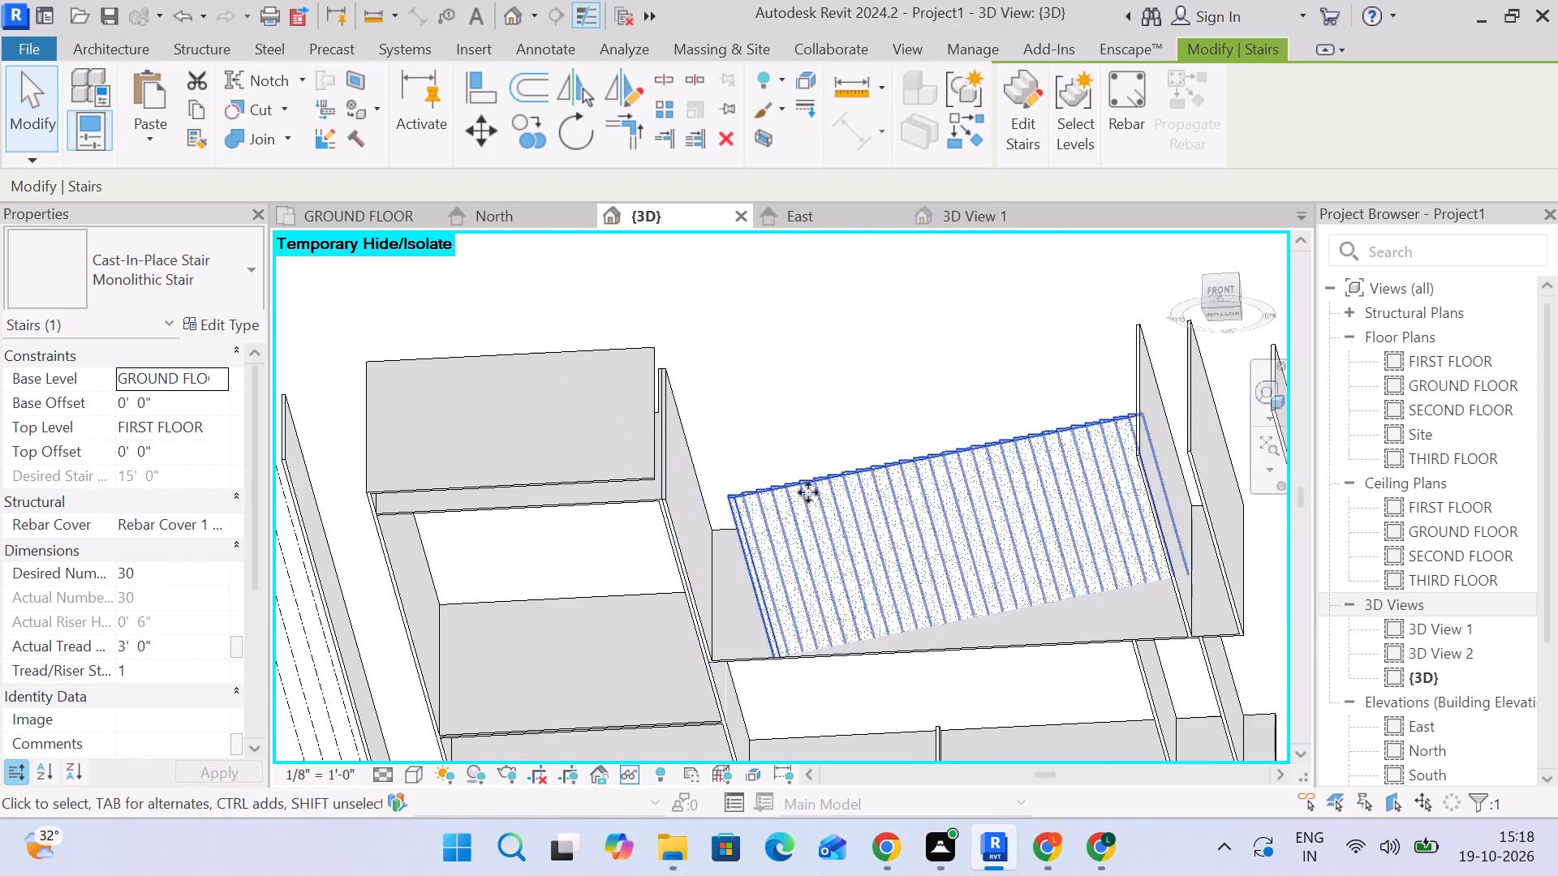
pyautogui.scroll(5, 804, 501)
pyautogui.scroll(-1, 712, 337)
pyautogui.keyDown('shift'); pyautogui.moveTo(712, 337); pyautogui.dragTo(992, 693, button='middle'); pyautogui.keyUp('shift')
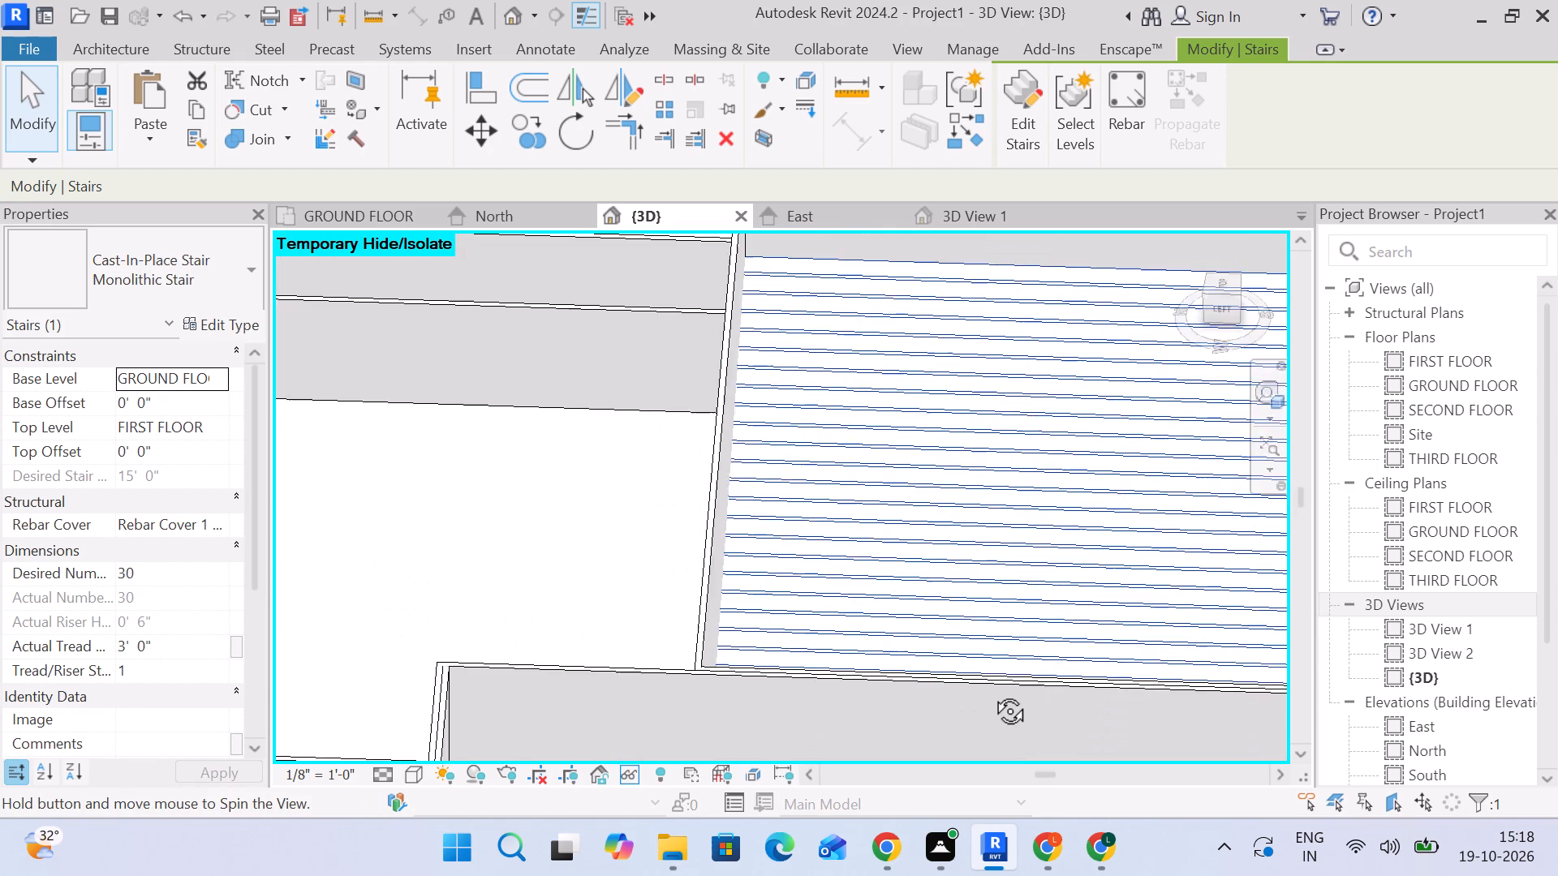
pyautogui.keyDown('shift'); pyautogui.moveTo(992, 693); pyautogui.dragTo(992, 690, button='middle'); pyautogui.keyUp('shift')
pyautogui.scroll(-3, 972, 556)
pyautogui.moveTo(966, 554); pyautogui.dragTo(782, 279, button='middle')
pyautogui.keyDown('shift'); pyautogui.moveTo(859, 351); pyautogui.dragTo(689, 494, button='middle'); pyautogui.keyUp('shift')
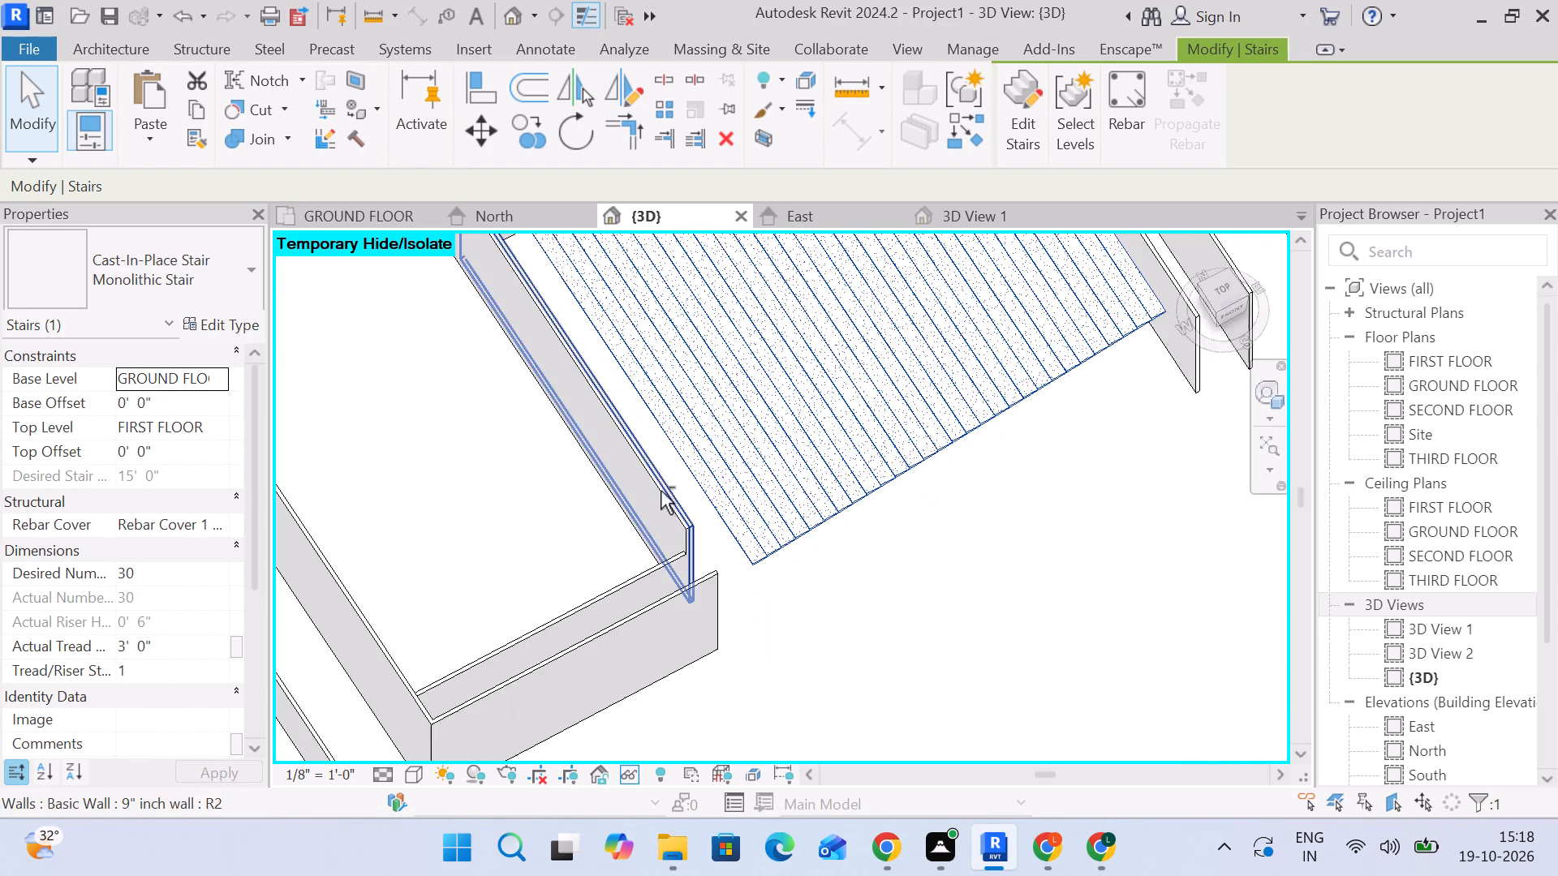
# Temporarily hide the two long parallel walls beside the room next to the stair.
pyautogui.scroll(-3, 660, 474)
pyautogui.moveTo(667, 472); pyautogui.dragTo(902, 483, button='middle')
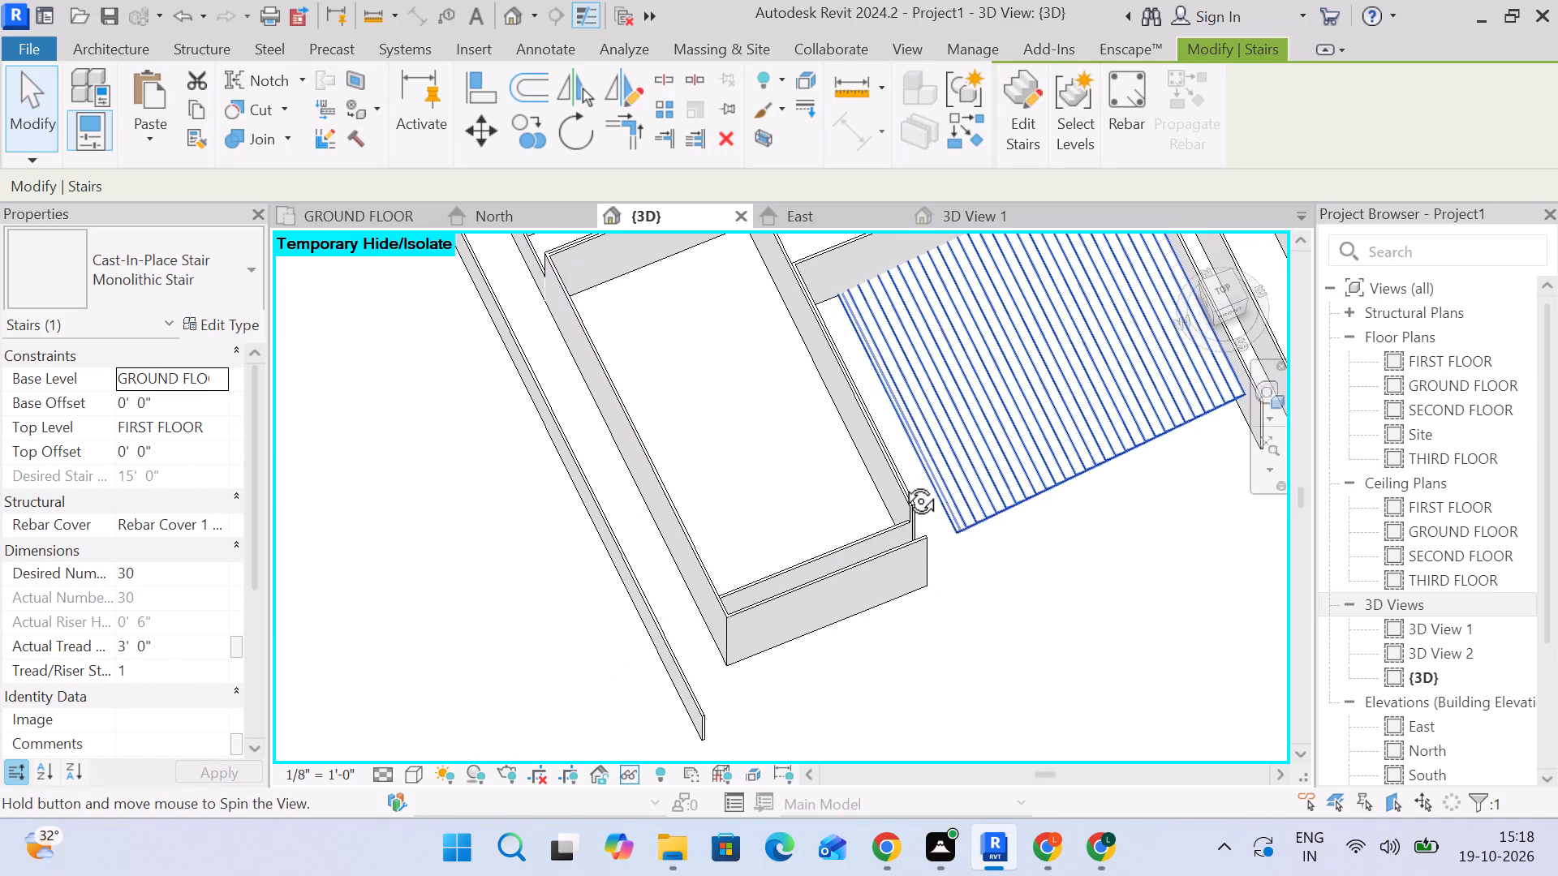
pyautogui.moveTo(902, 483); pyautogui.dragTo(901, 483, button='middle')
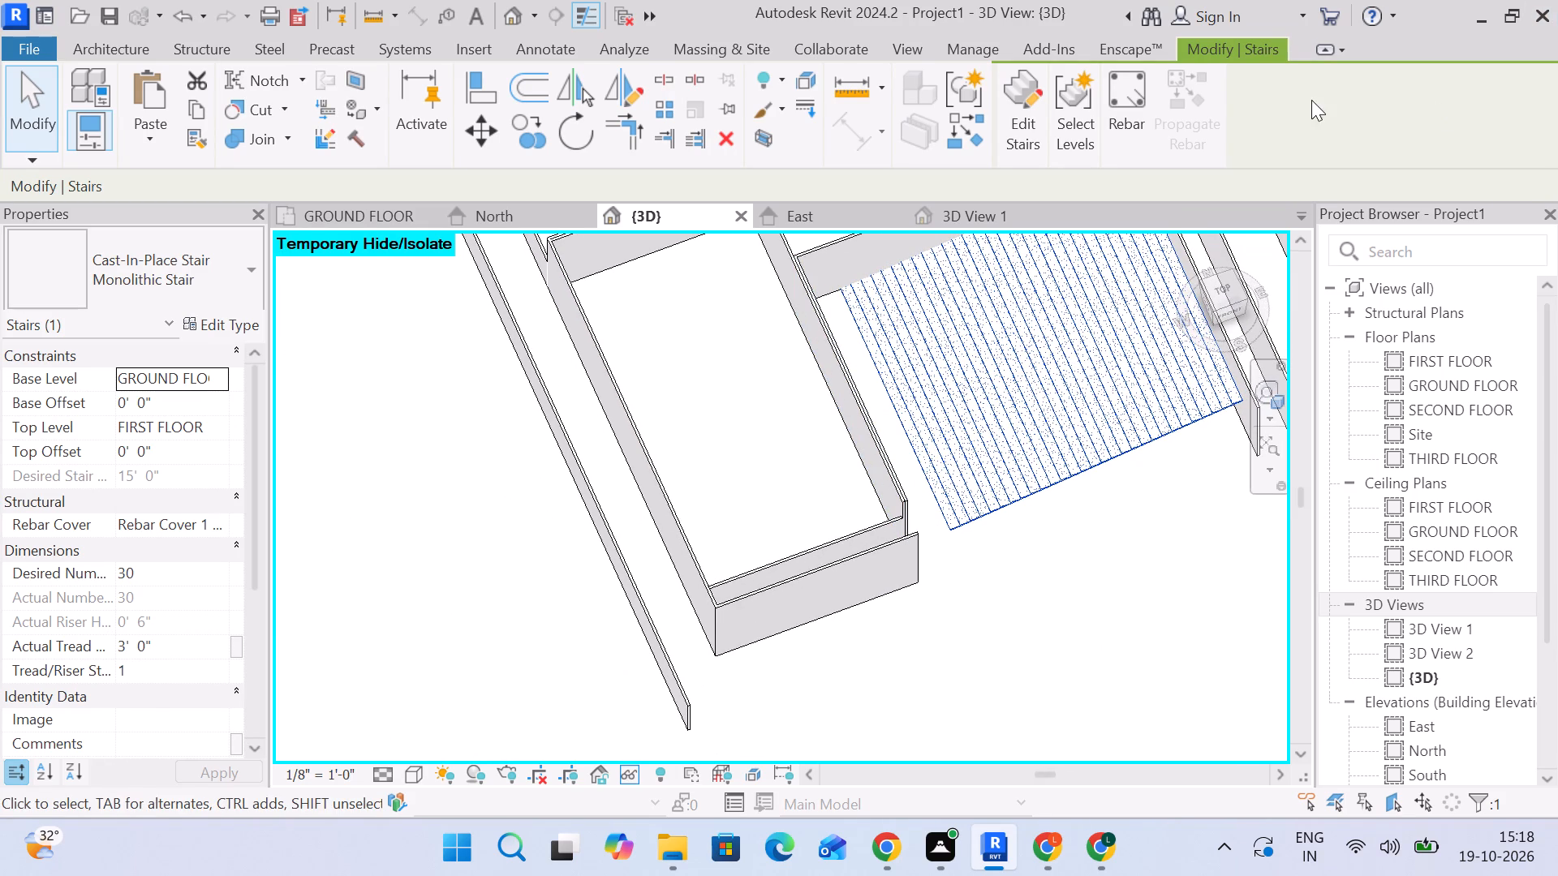
pyautogui.click(604, 389)
pyautogui.click(567, 436)
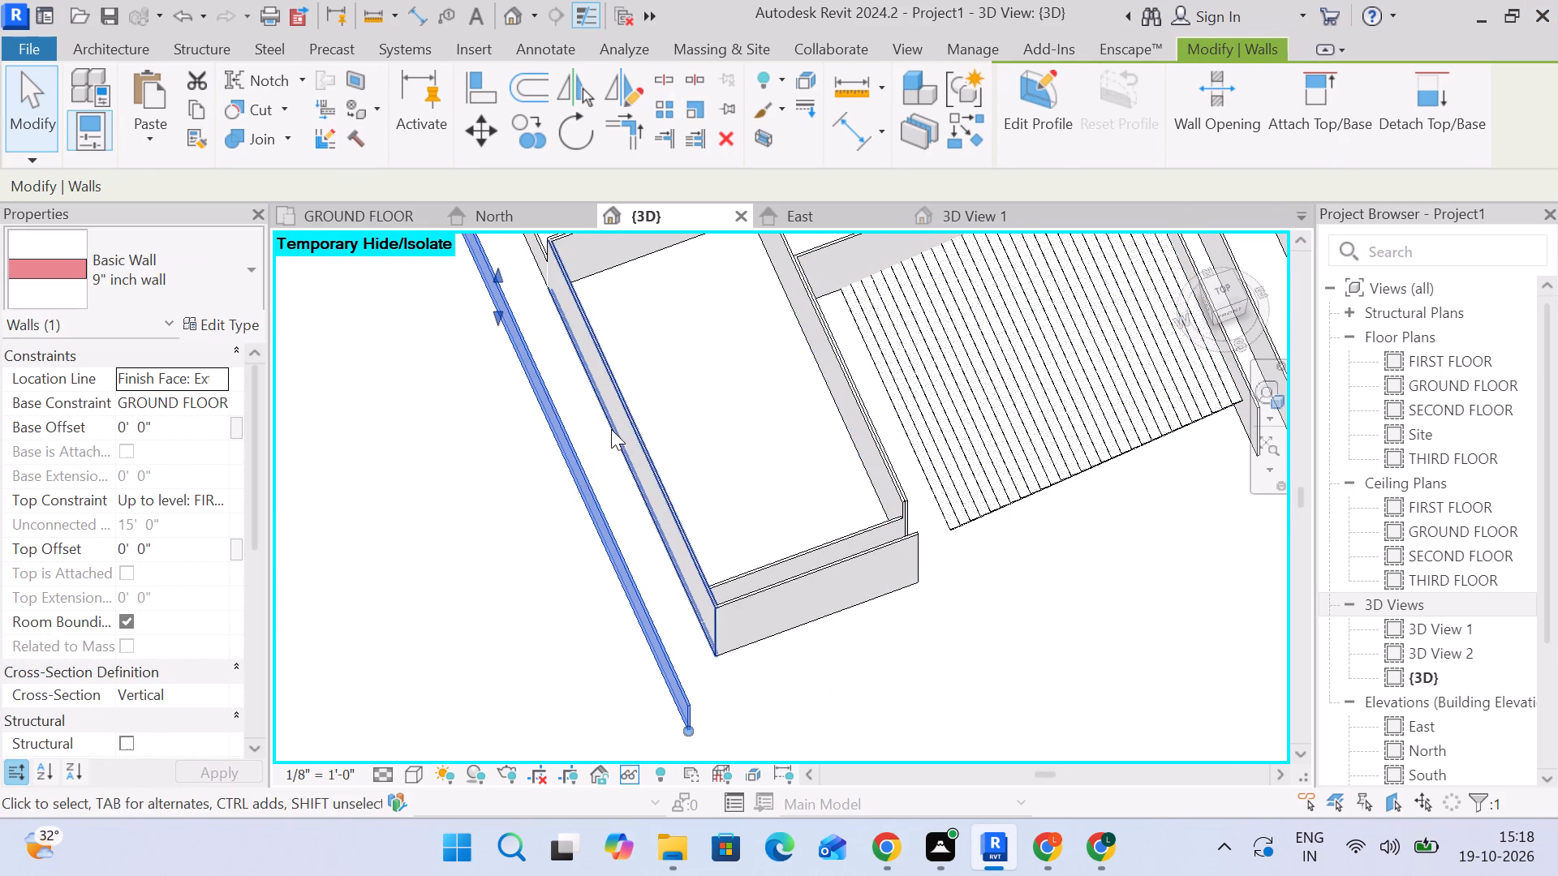
pyautogui.keyDown('ctrl'); pyautogui.moveTo(616, 419); pyautogui.dragTo(624, 418); pyautogui.keyUp('ctrl')
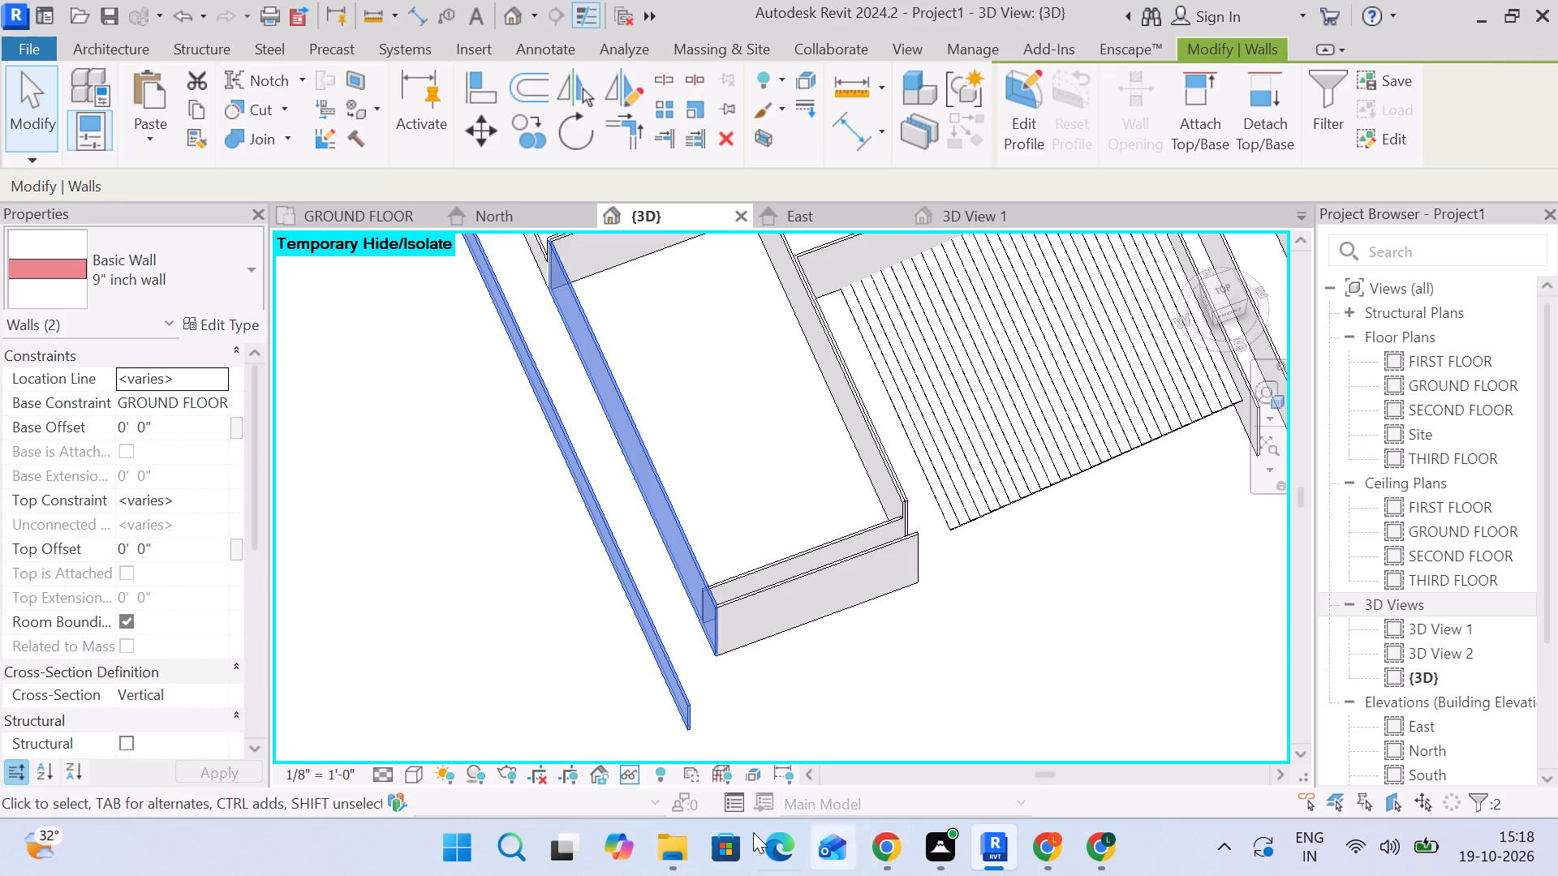
pyautogui.click(628, 779)
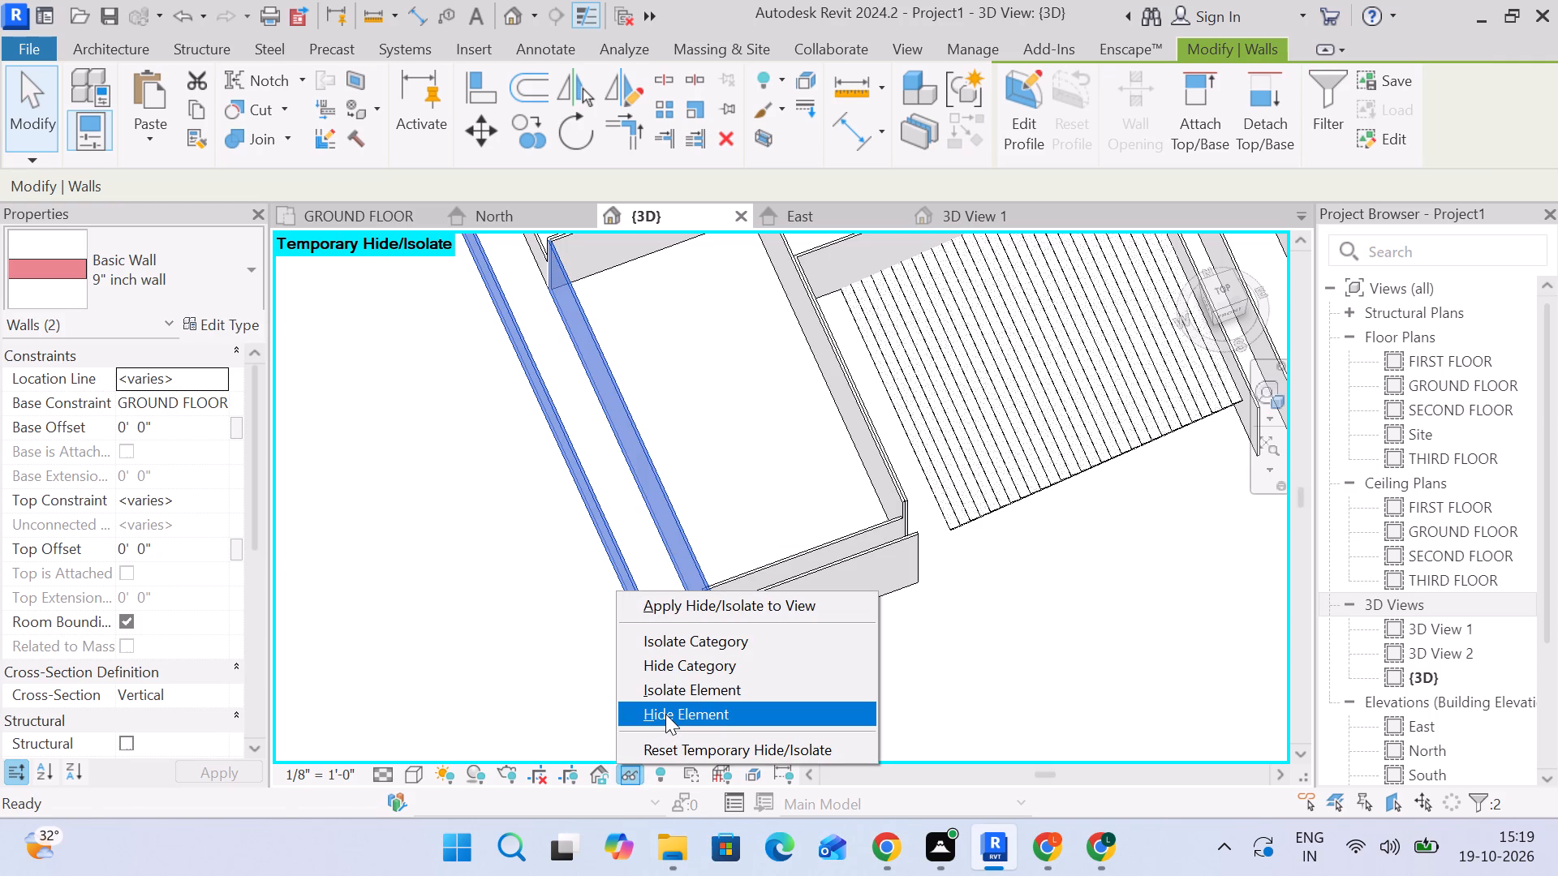
pyautogui.click(665, 714)
# In the top 3D view, create a new stair with a 75' straight run of 26 risers, perpendicular from the 9" wall's midpoint.
pyautogui.scroll(-2, 598, 494)
pyautogui.moveTo(598, 494); pyautogui.dragTo(785, 346, button='middle')
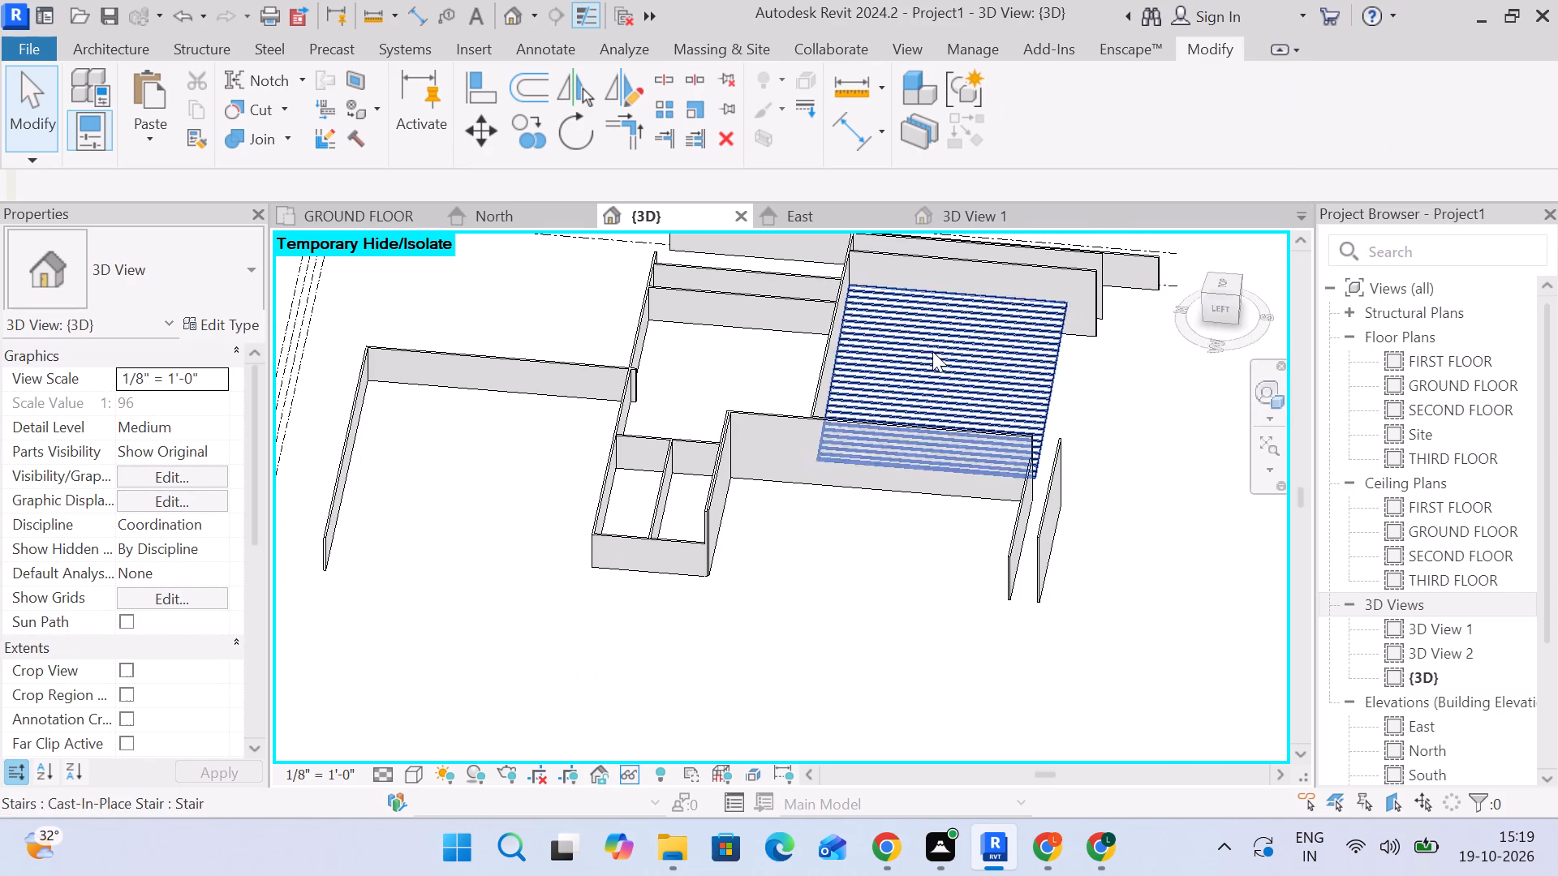
pyautogui.click(1220, 278)
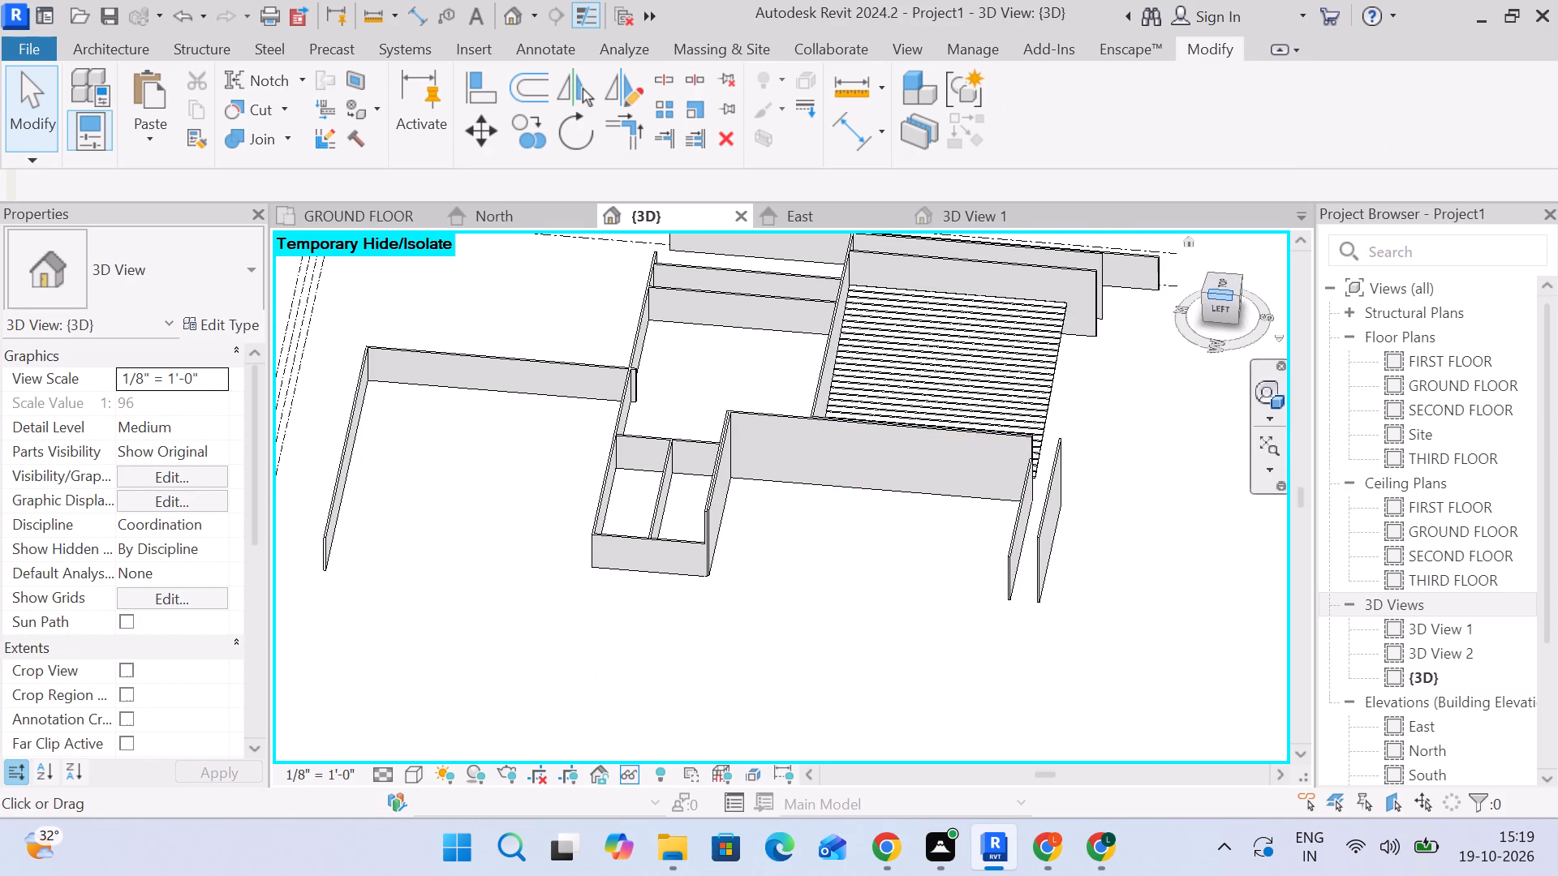
pyautogui.click(1220, 283)
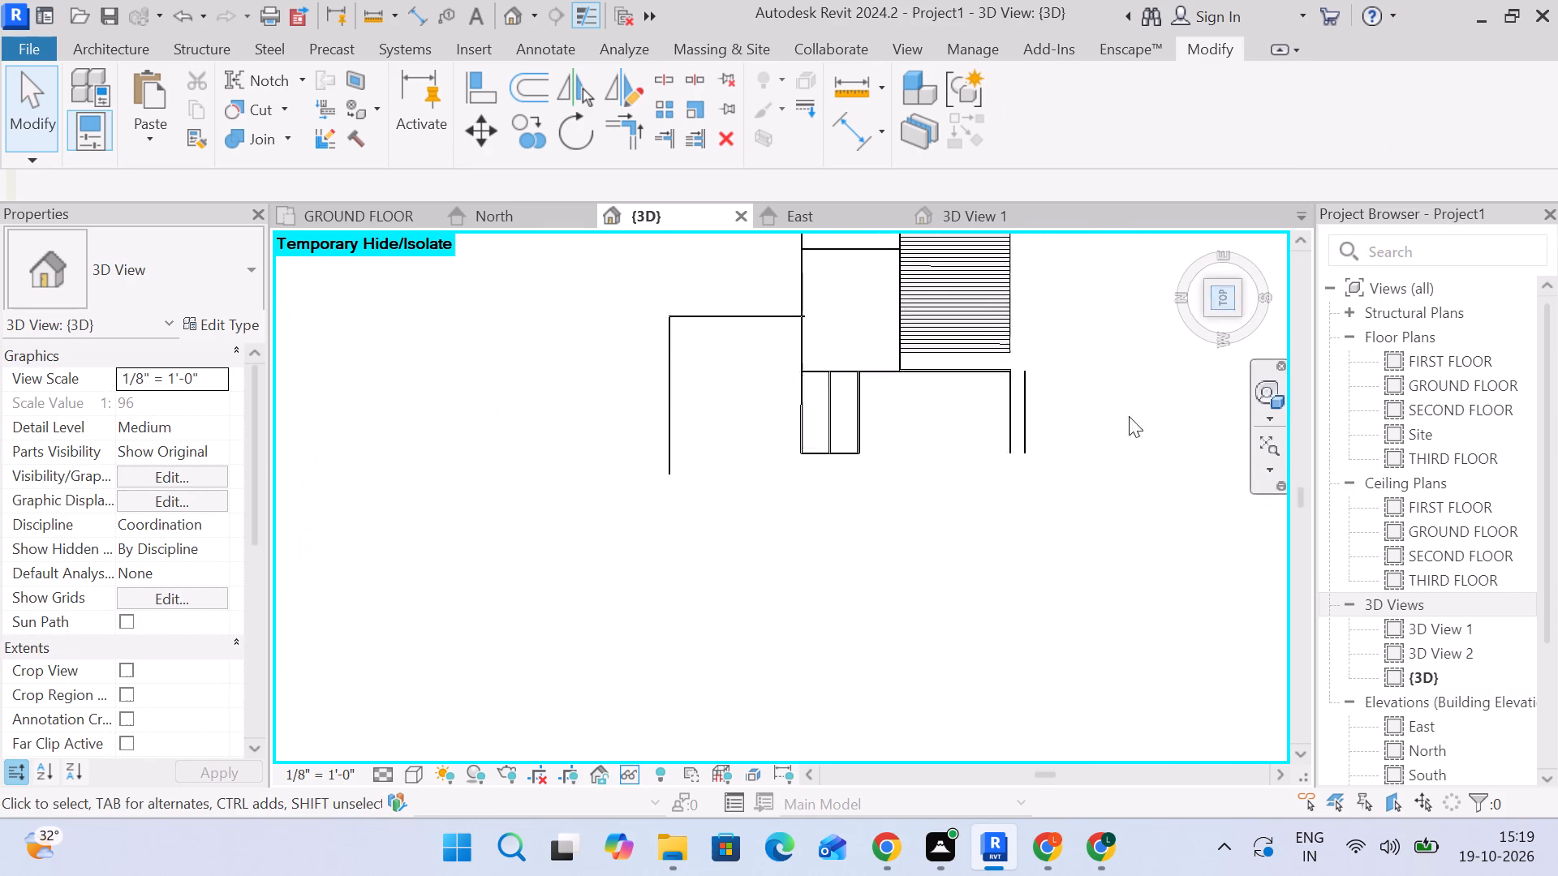
pyautogui.scroll(7, 1046, 505)
pyautogui.moveTo(1040, 572); pyautogui.dragTo(1155, 337, button='middle')
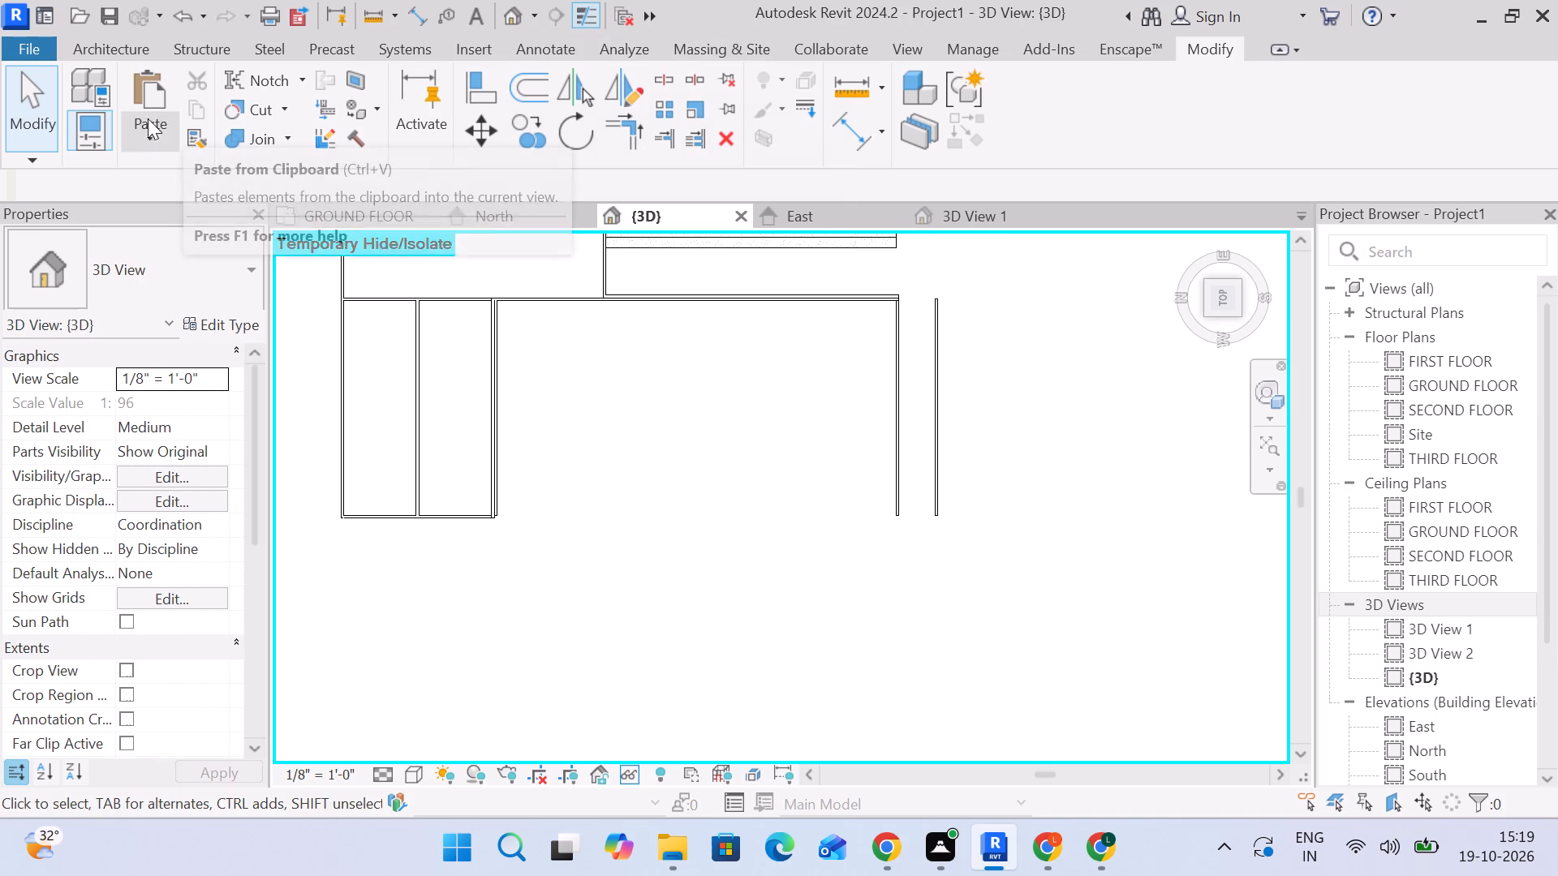
pyautogui.click(106, 51)
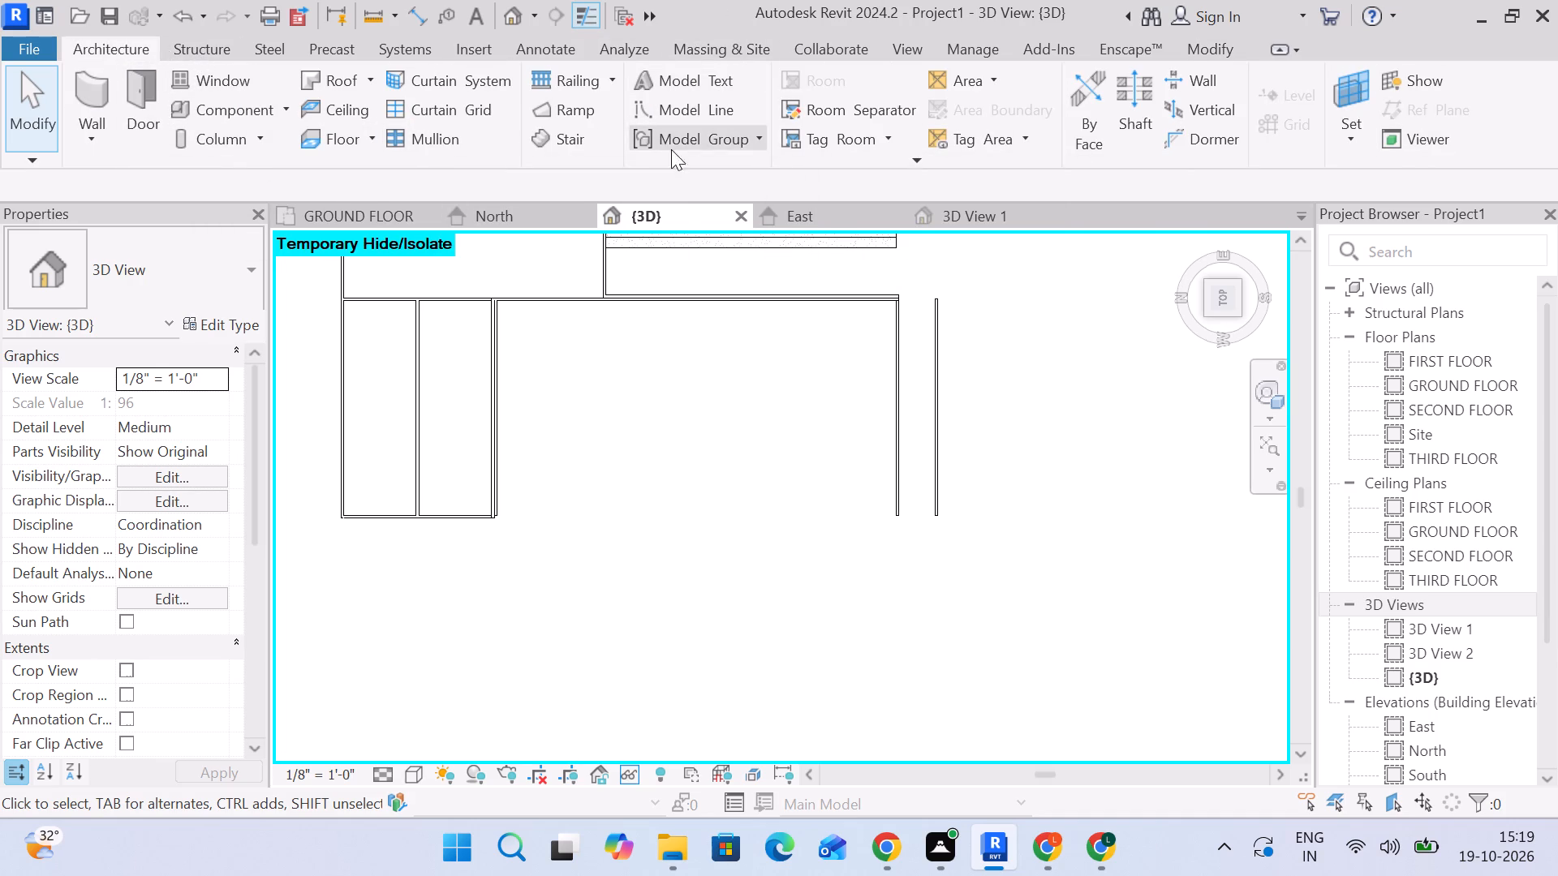
pyautogui.click(544, 149)
pyautogui.scroll(4, 487, 501)
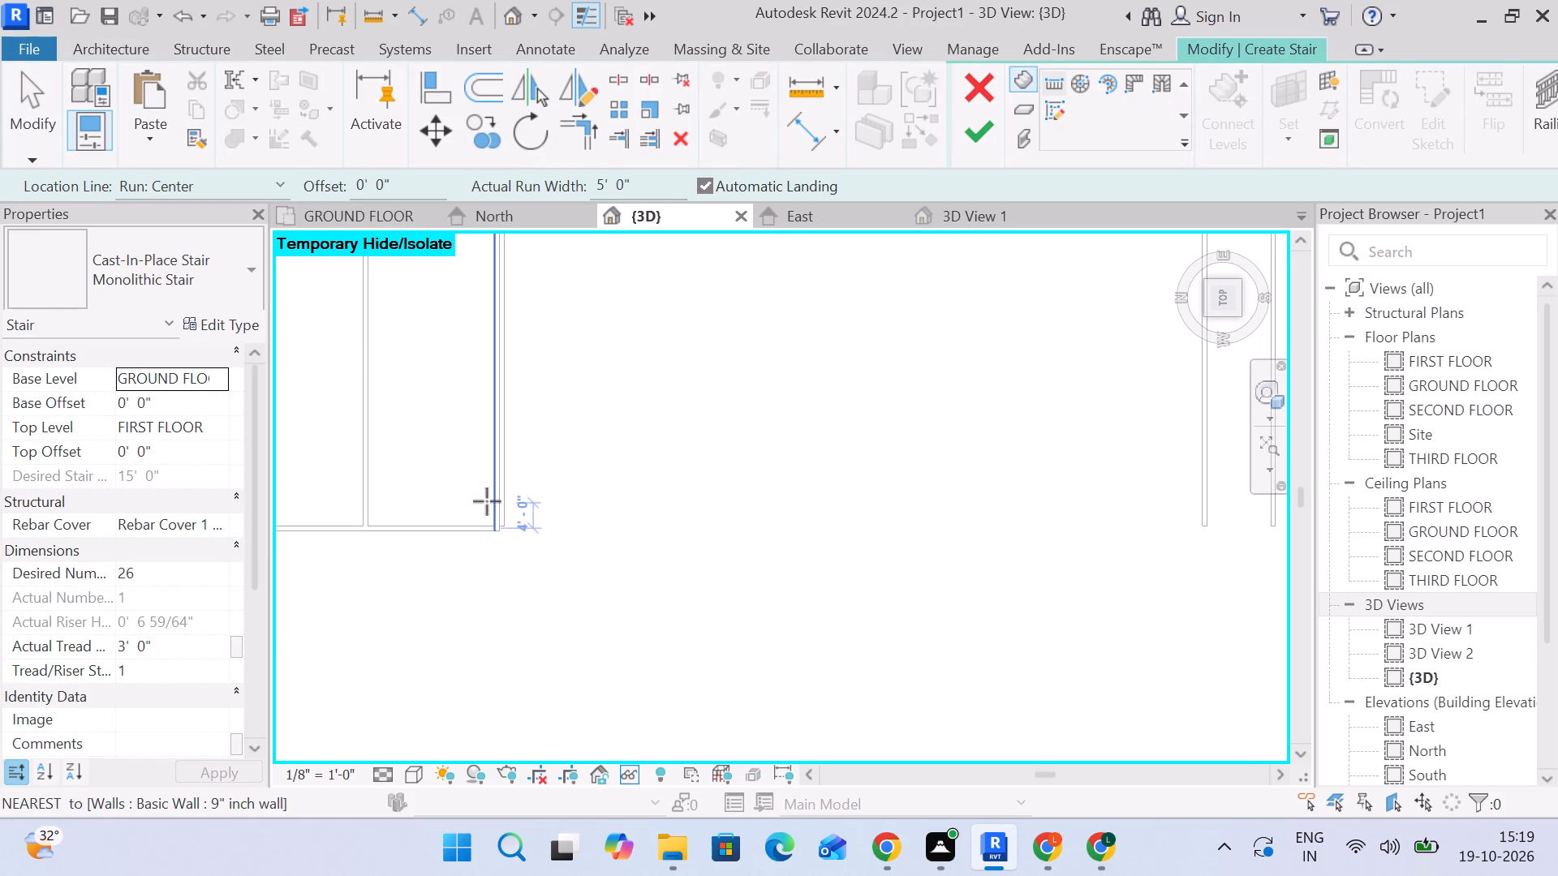
pyautogui.scroll(6, 487, 503)
pyautogui.scroll(5, 519, 600)
pyautogui.scroll(-6, 588, 543)
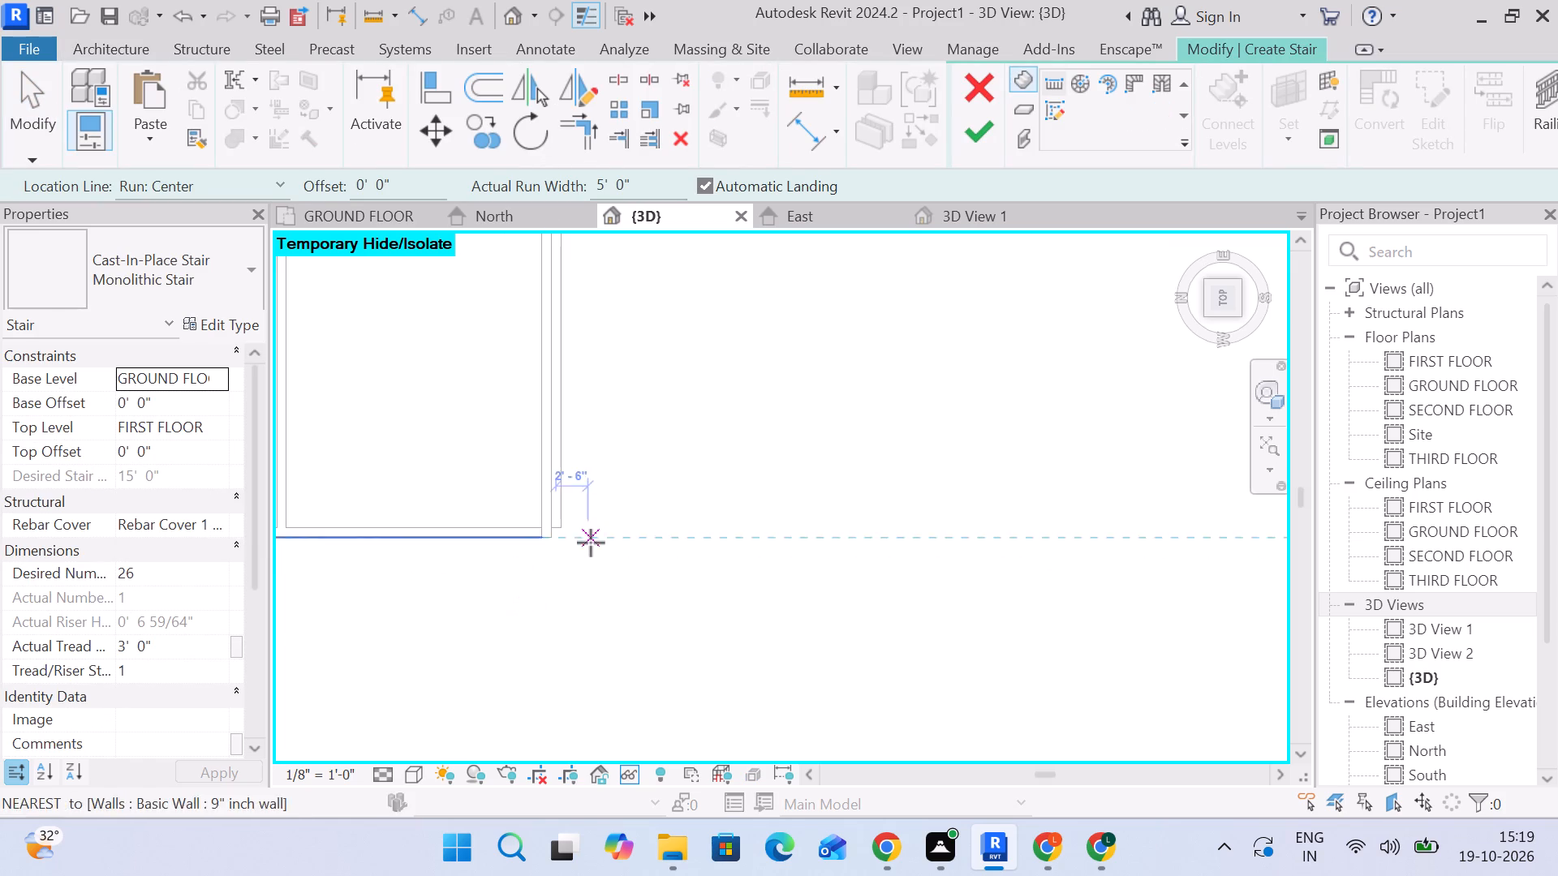
pyautogui.press('Escape')
pyautogui.press('Escape')
pyautogui.press('Escape')
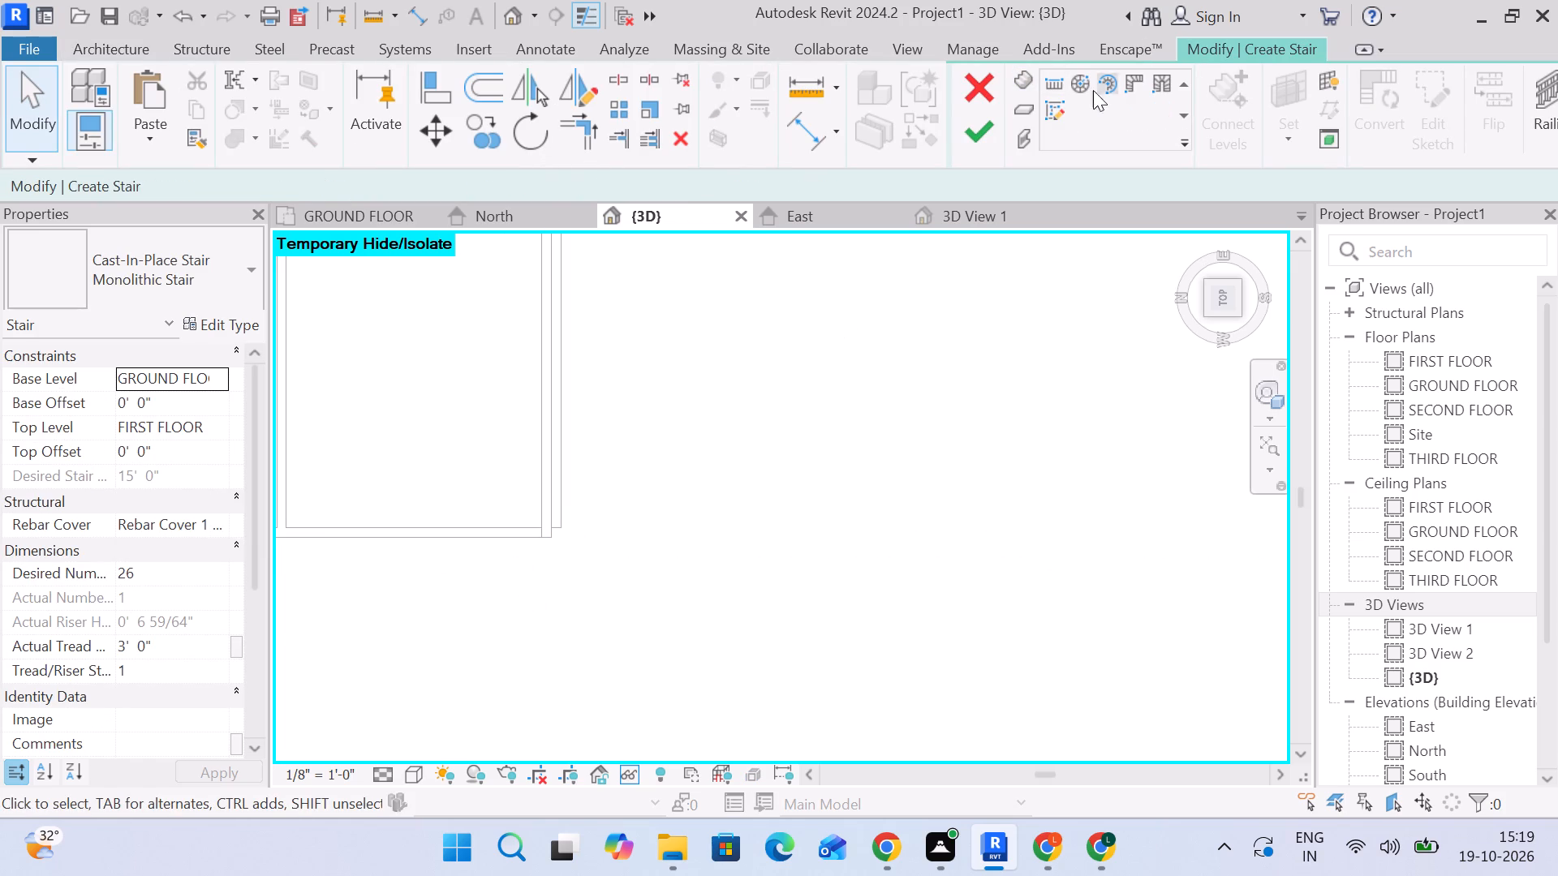
pyautogui.click(1048, 84)
pyautogui.moveTo(789, 311); pyautogui.dragTo(758, 530, button='middle')
pyautogui.scroll(-6, 675, 446)
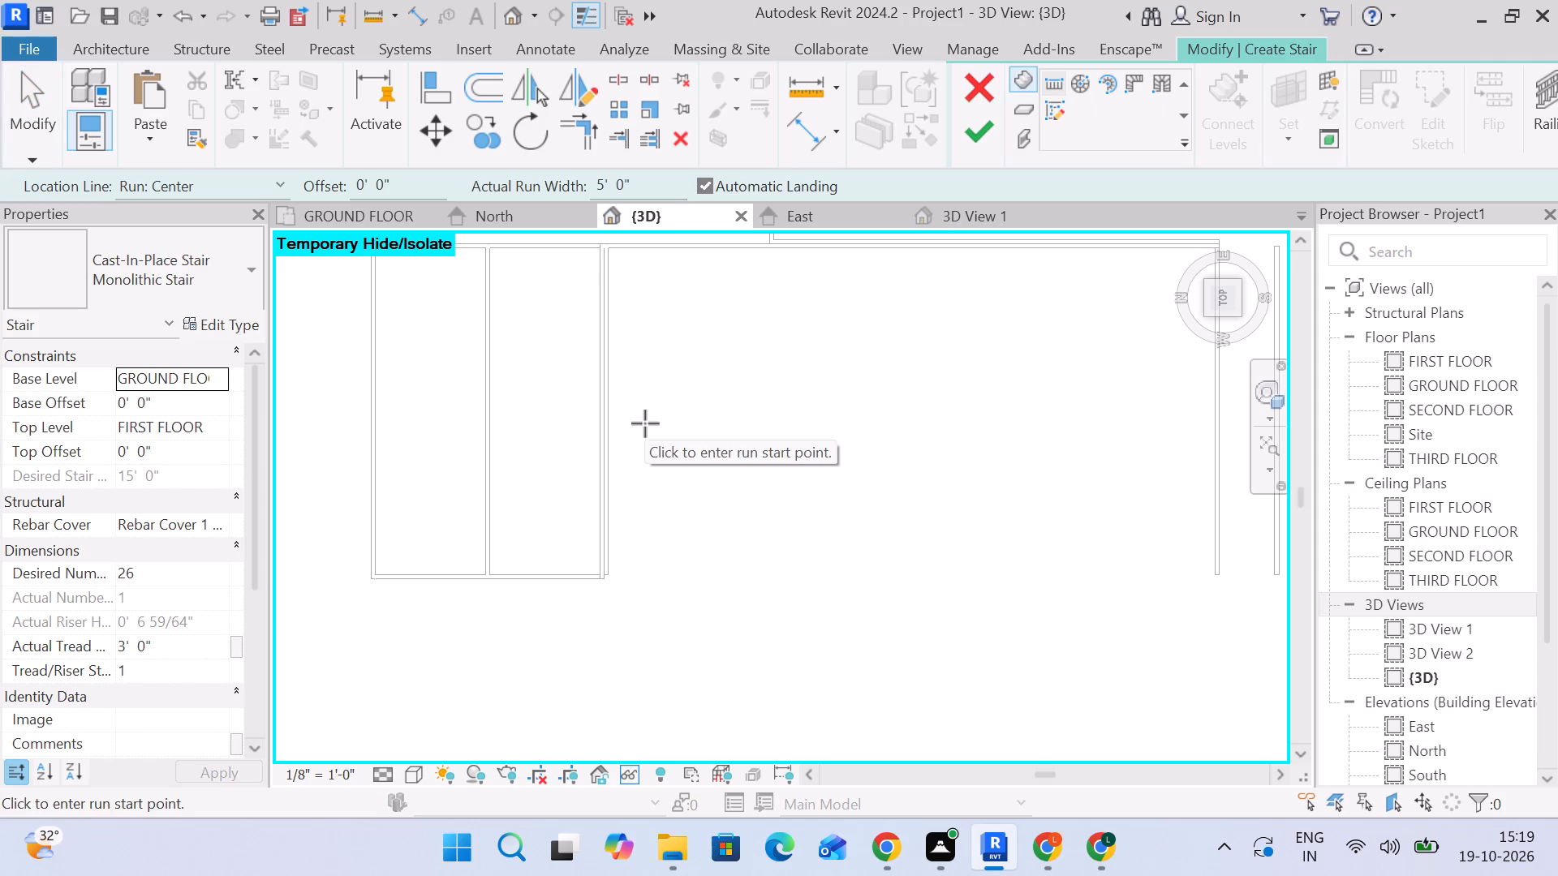
pyautogui.moveTo(950, 307); pyautogui.dragTo(863, 362, button='middle')
pyautogui.scroll(4, 537, 485)
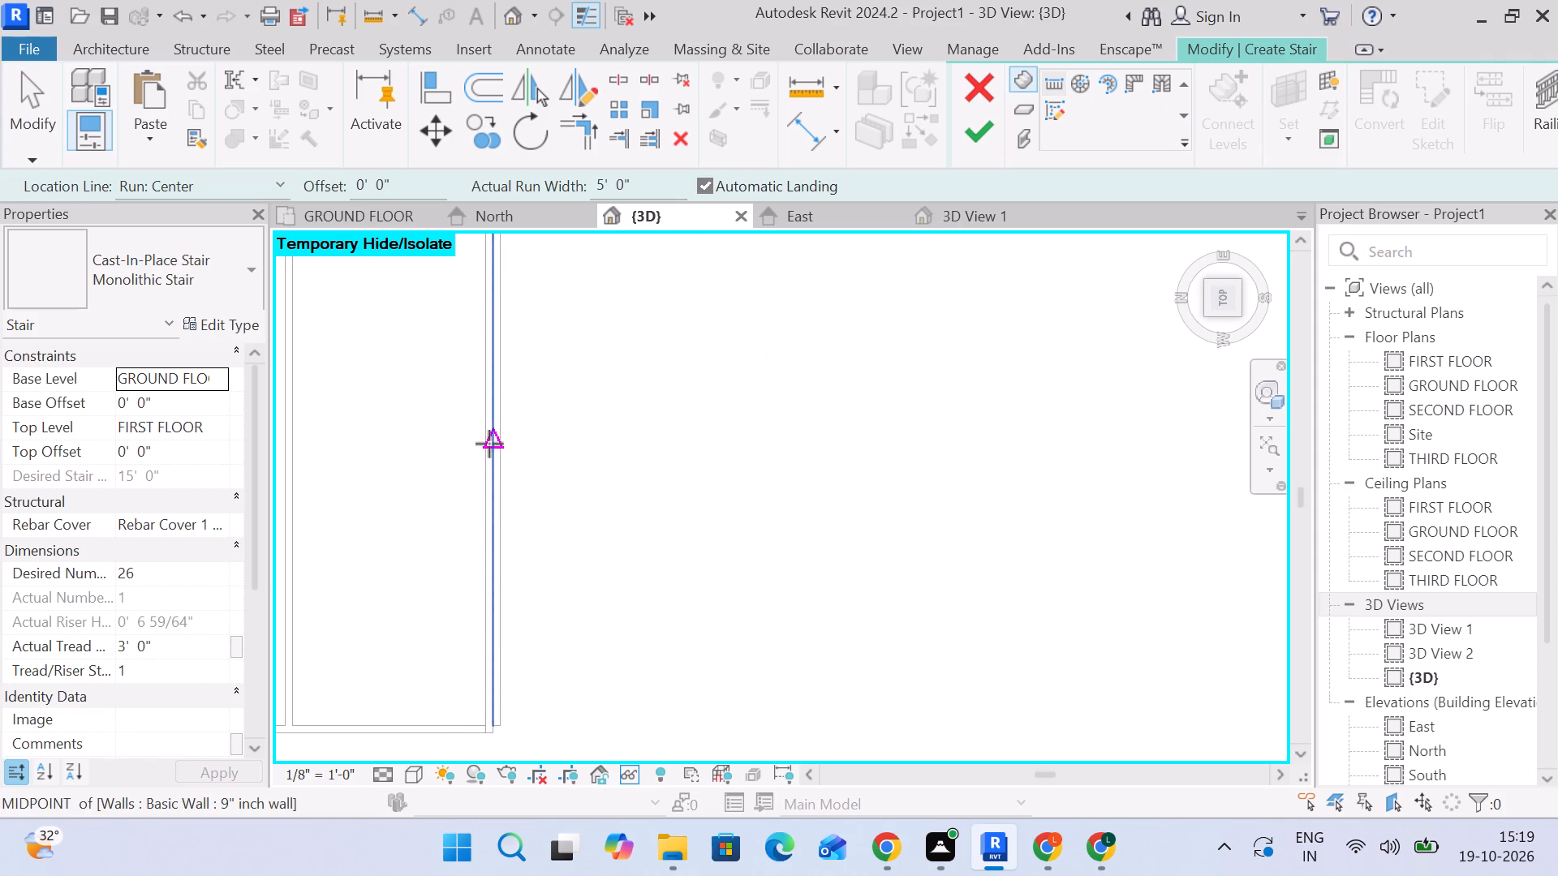
pyautogui.click(493, 444)
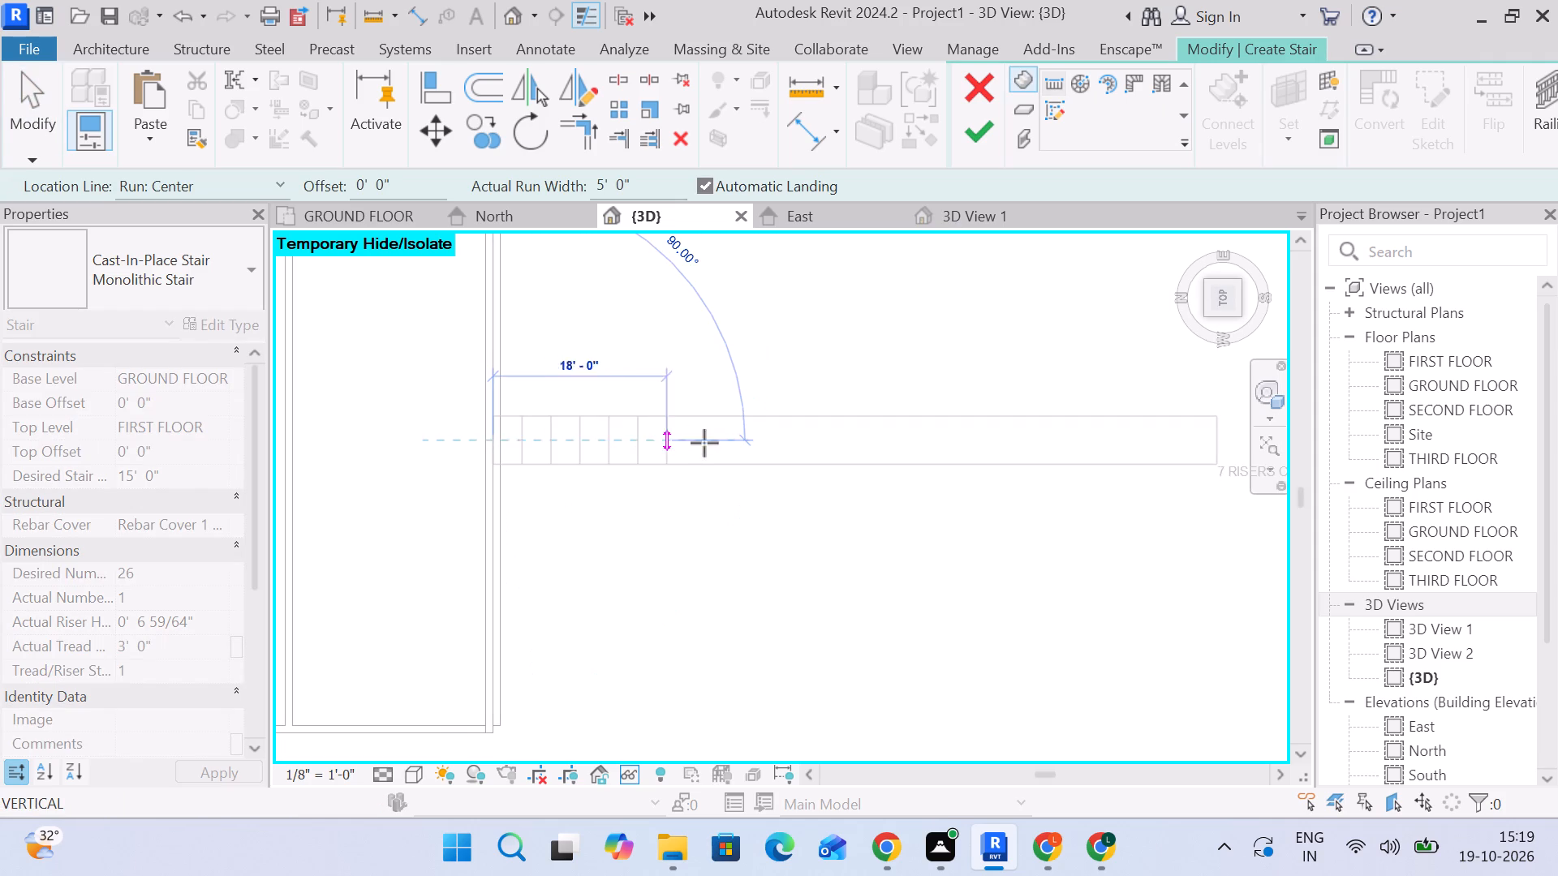
pyautogui.scroll(-4, 1108, 436)
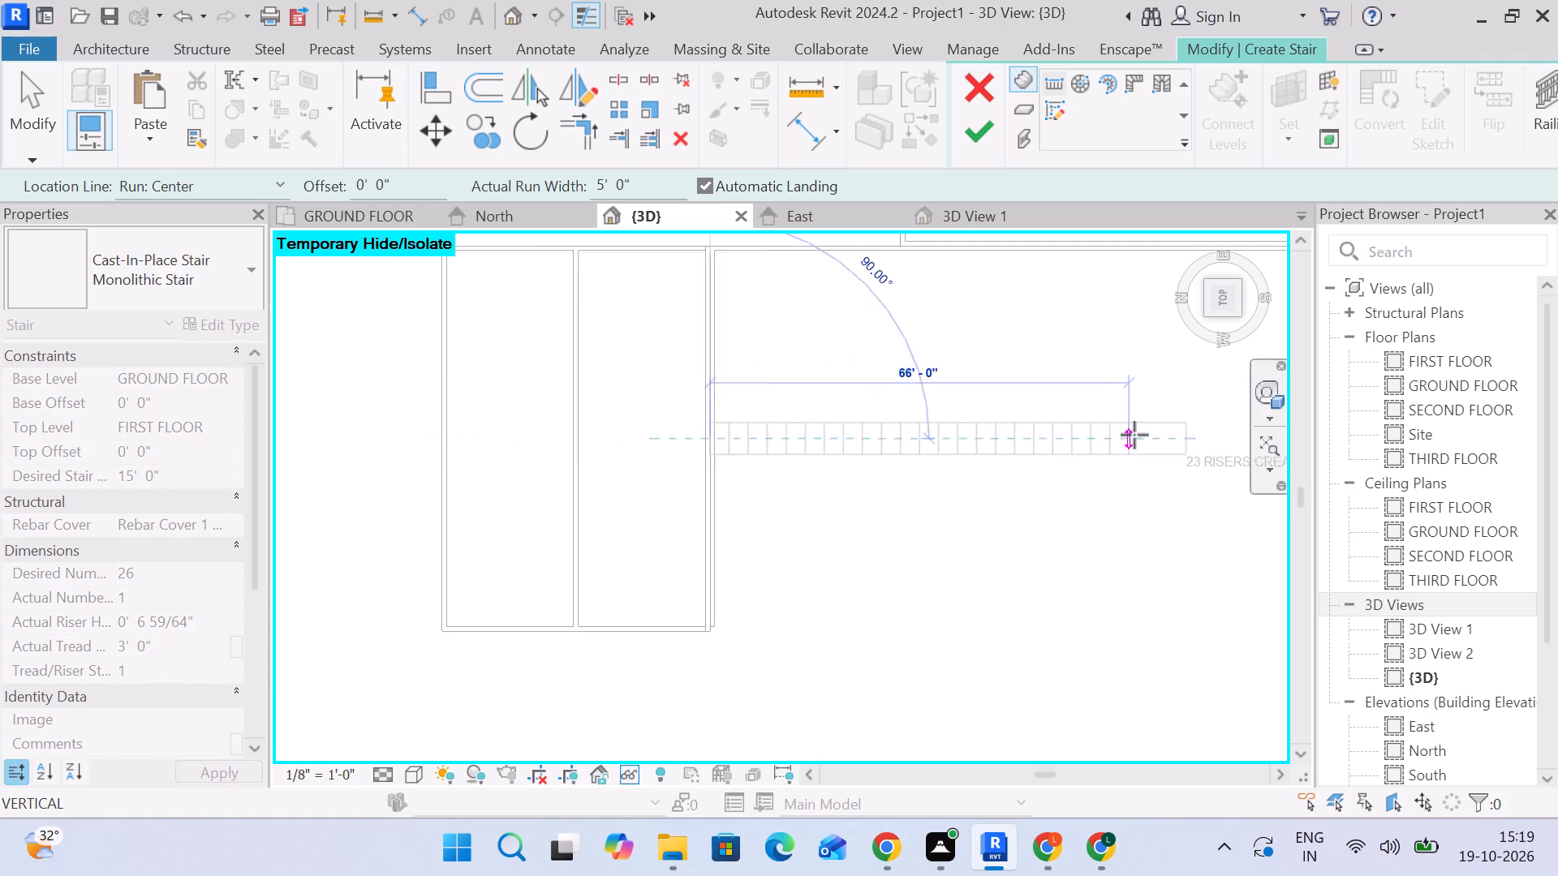
pyautogui.moveTo(1134, 435); pyautogui.dragTo(833, 388, button='middle')
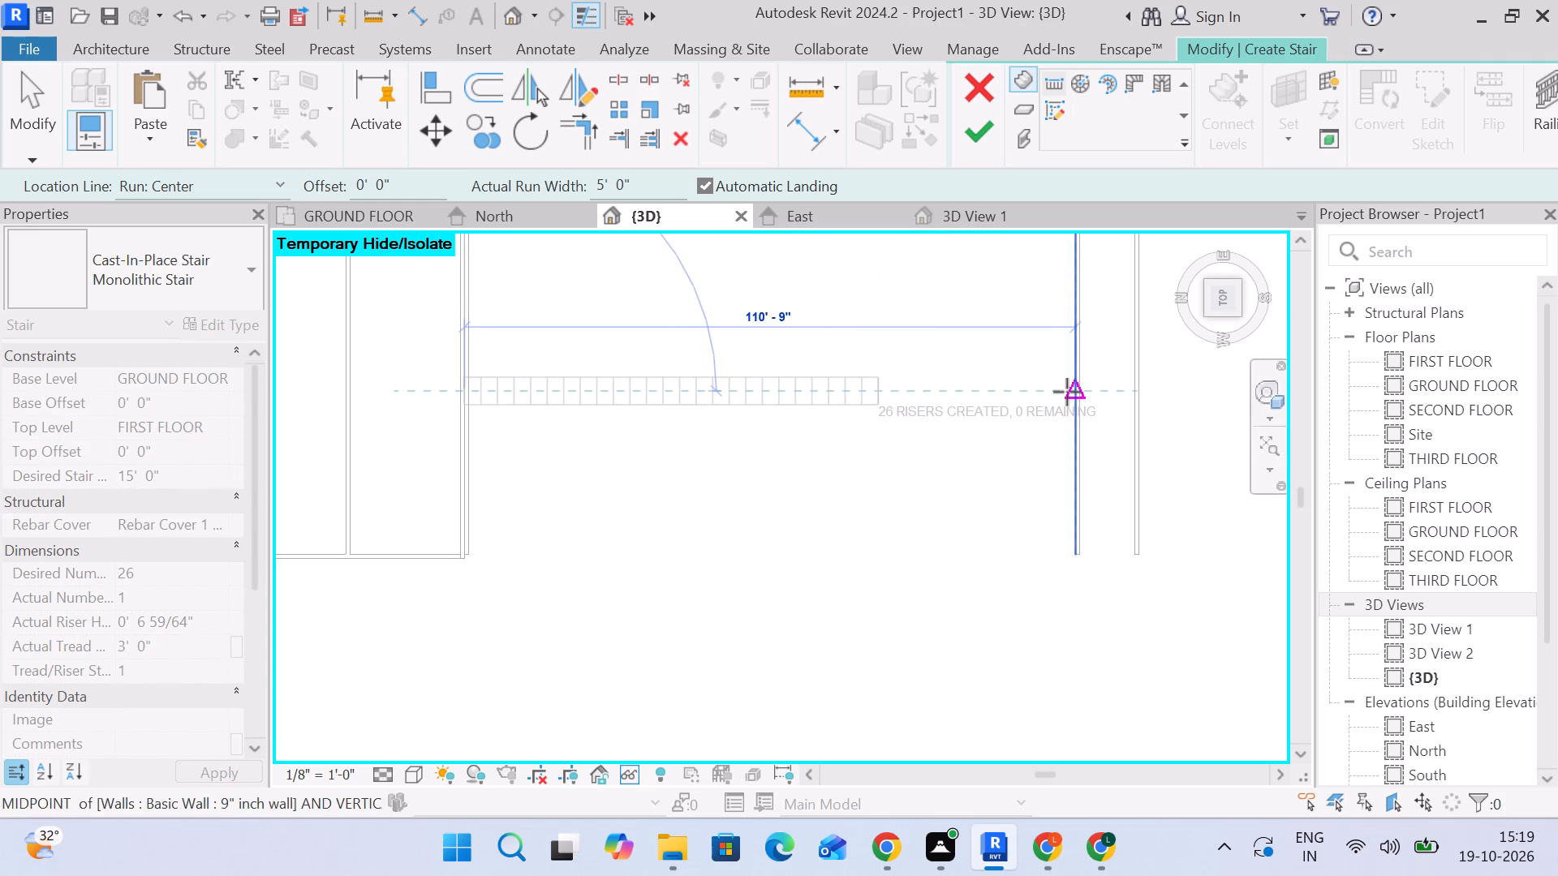
pyautogui.click(879, 391)
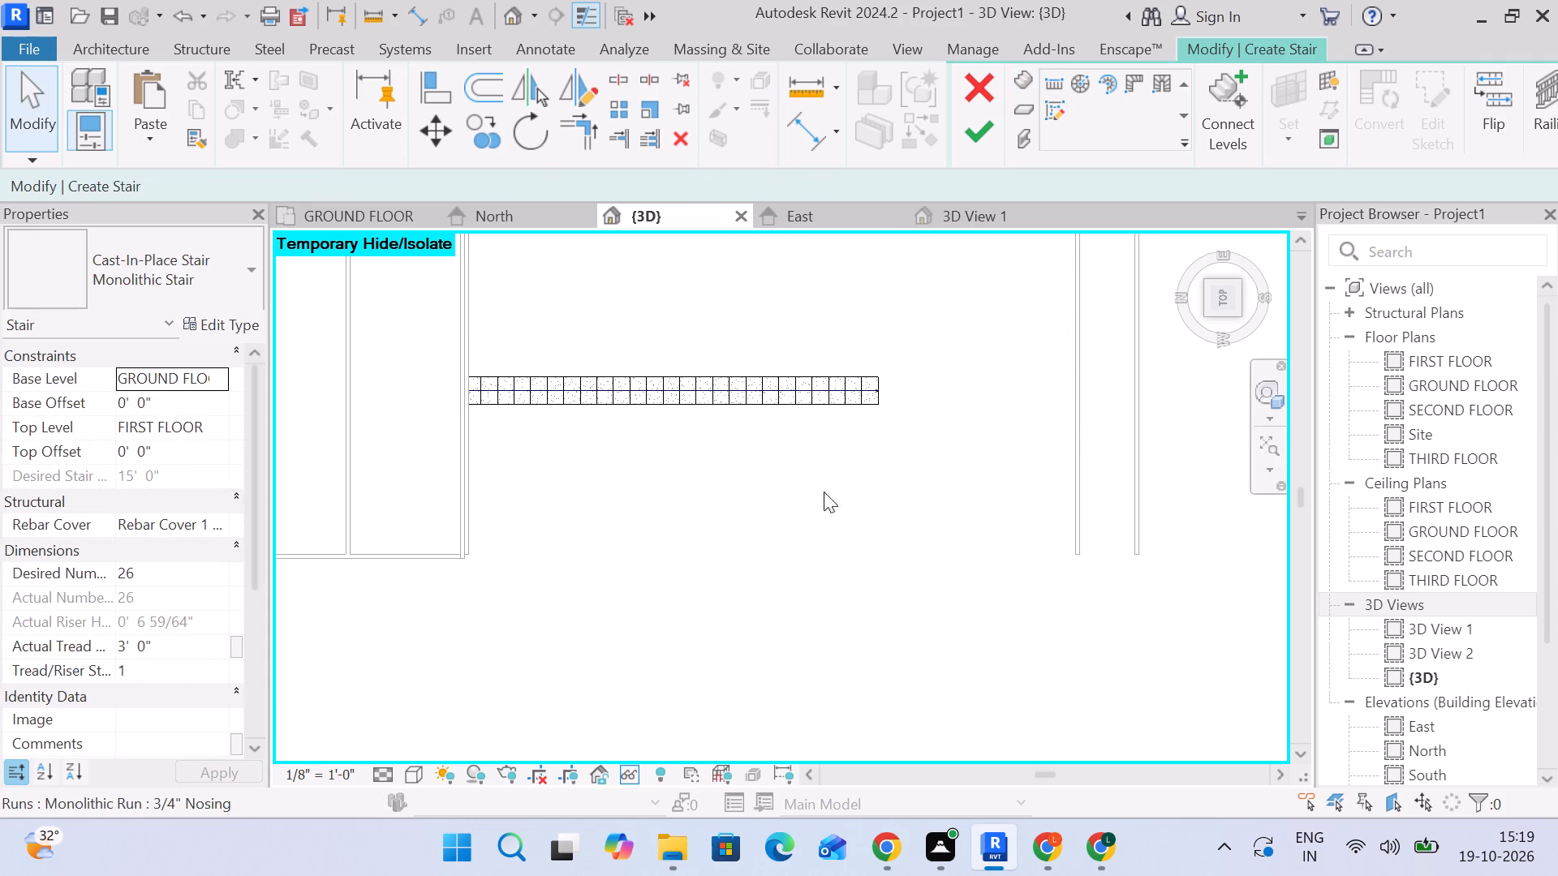
pyautogui.click(0, 103)
pyautogui.click(21, 116)
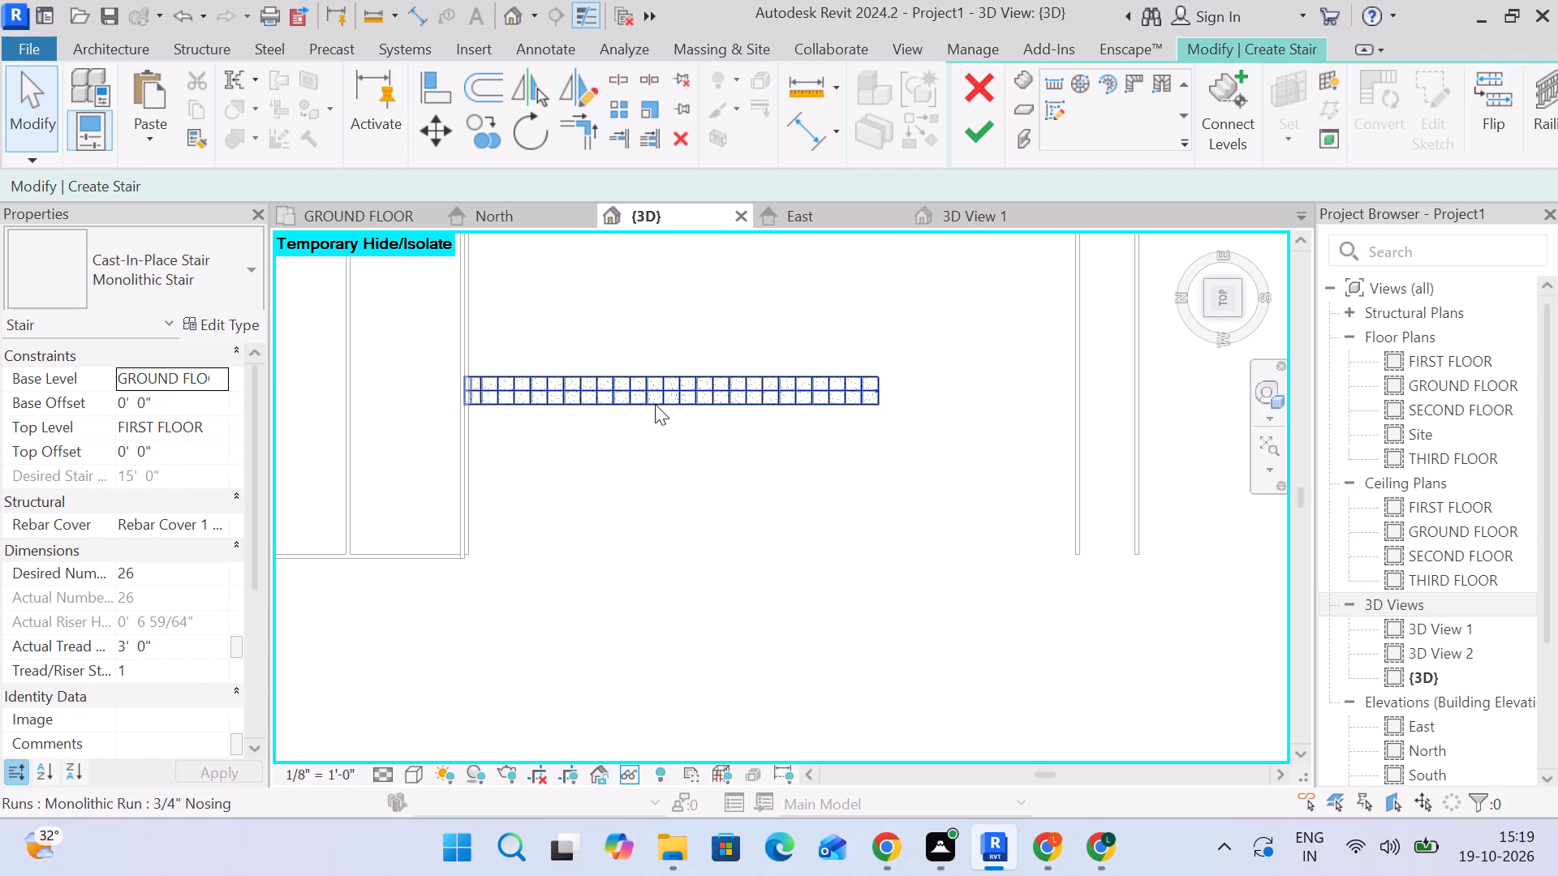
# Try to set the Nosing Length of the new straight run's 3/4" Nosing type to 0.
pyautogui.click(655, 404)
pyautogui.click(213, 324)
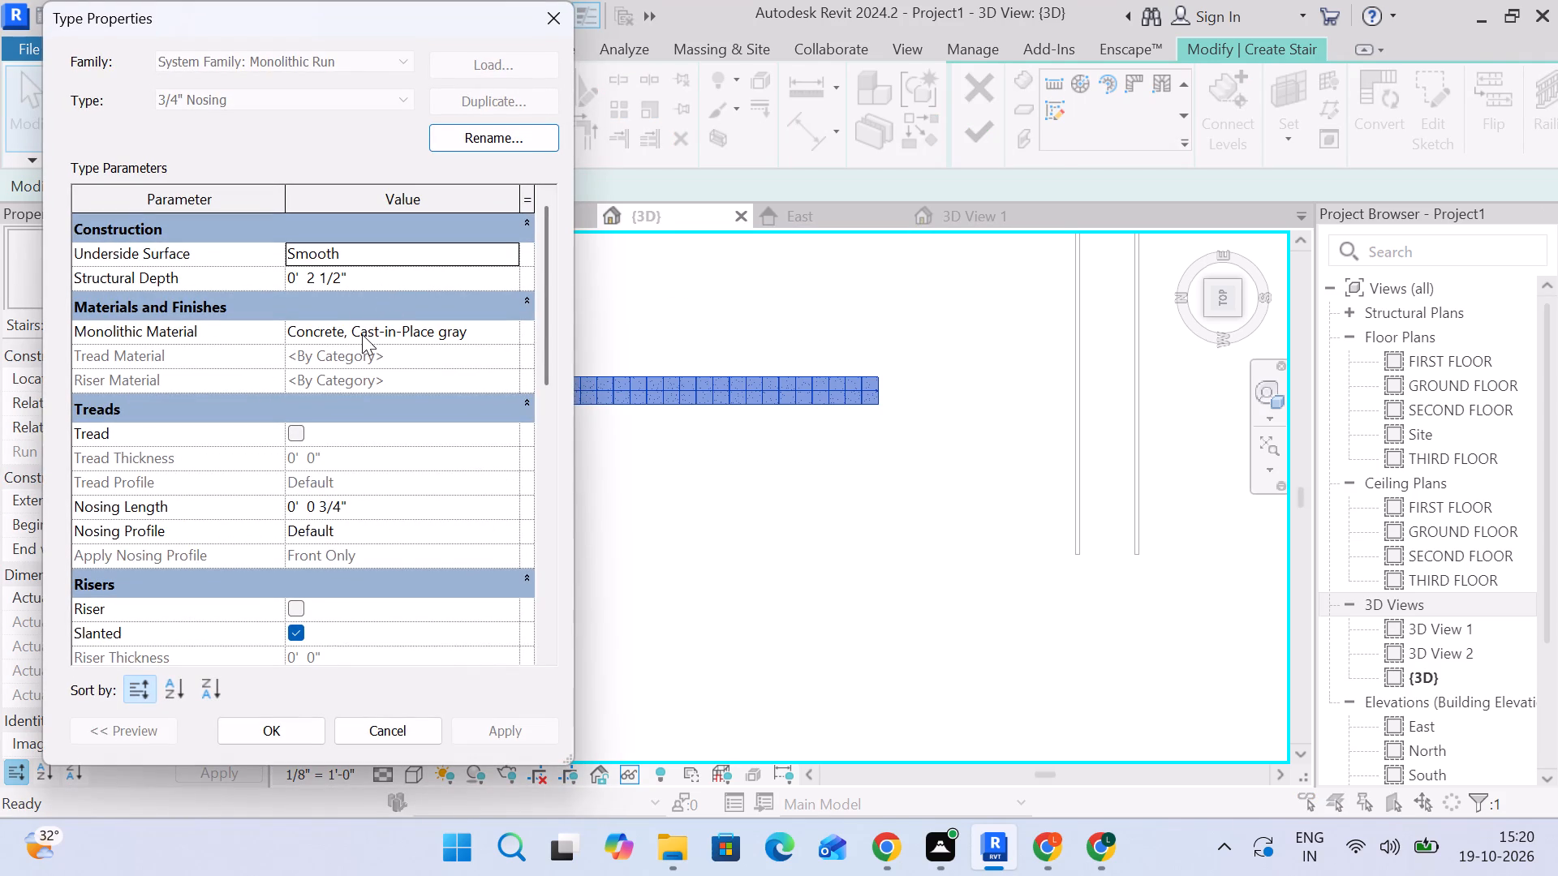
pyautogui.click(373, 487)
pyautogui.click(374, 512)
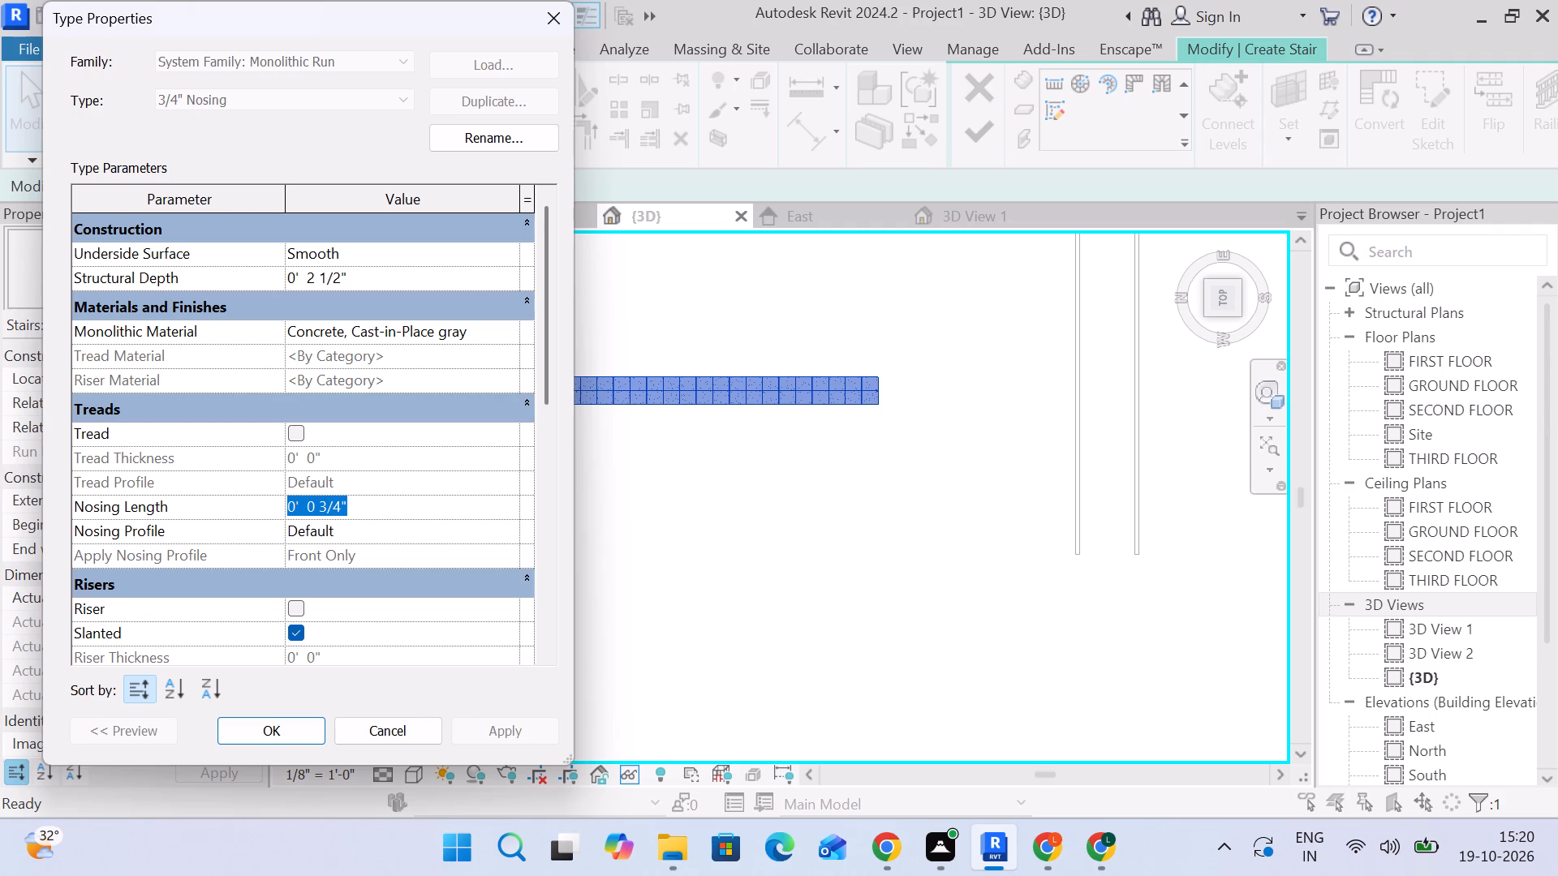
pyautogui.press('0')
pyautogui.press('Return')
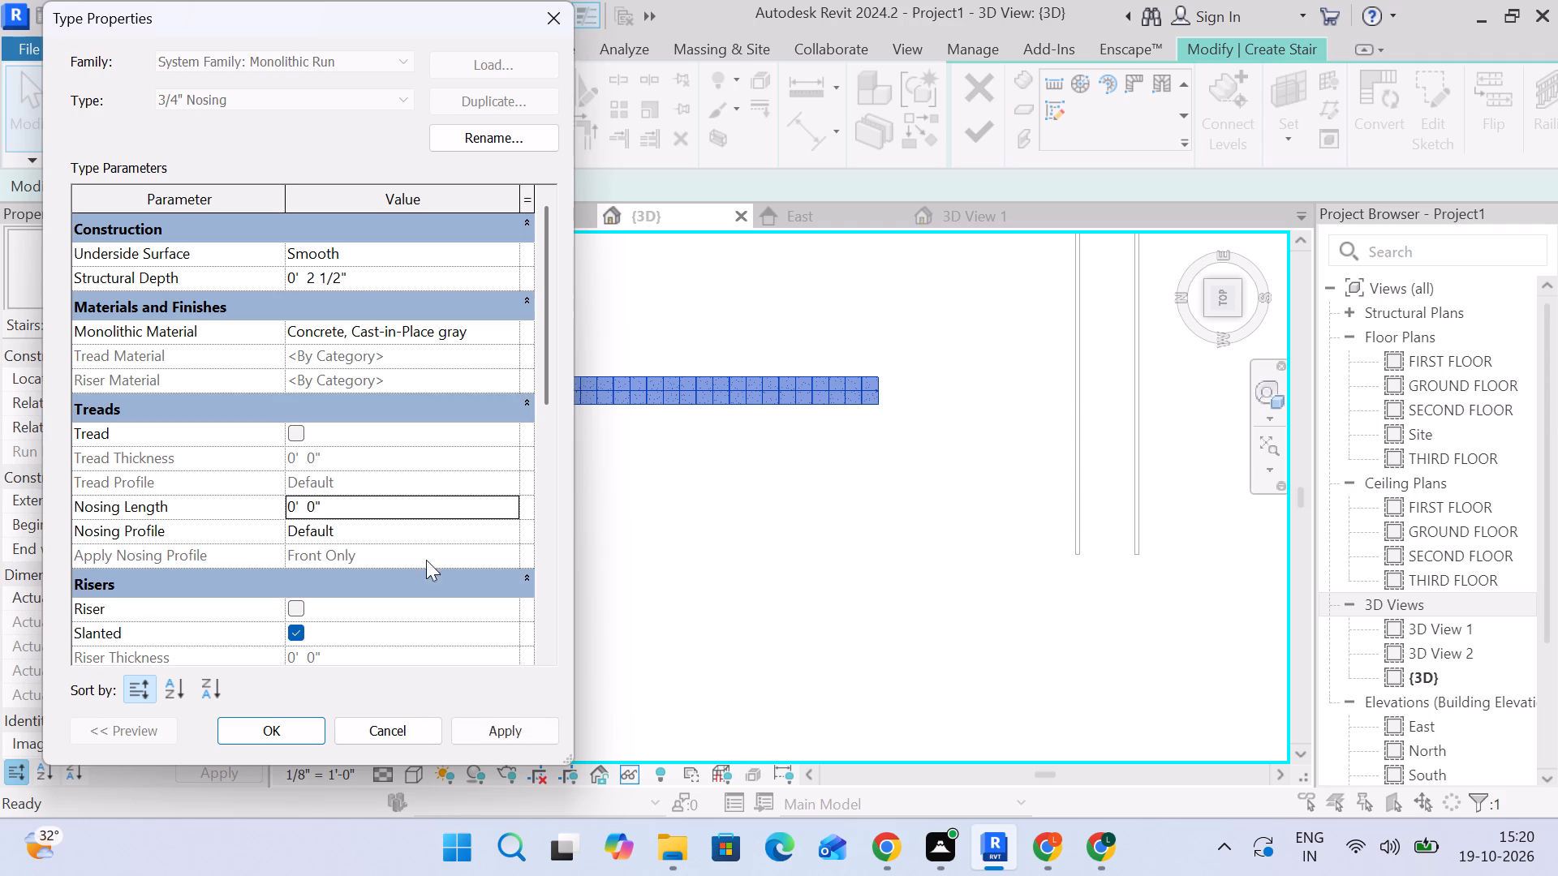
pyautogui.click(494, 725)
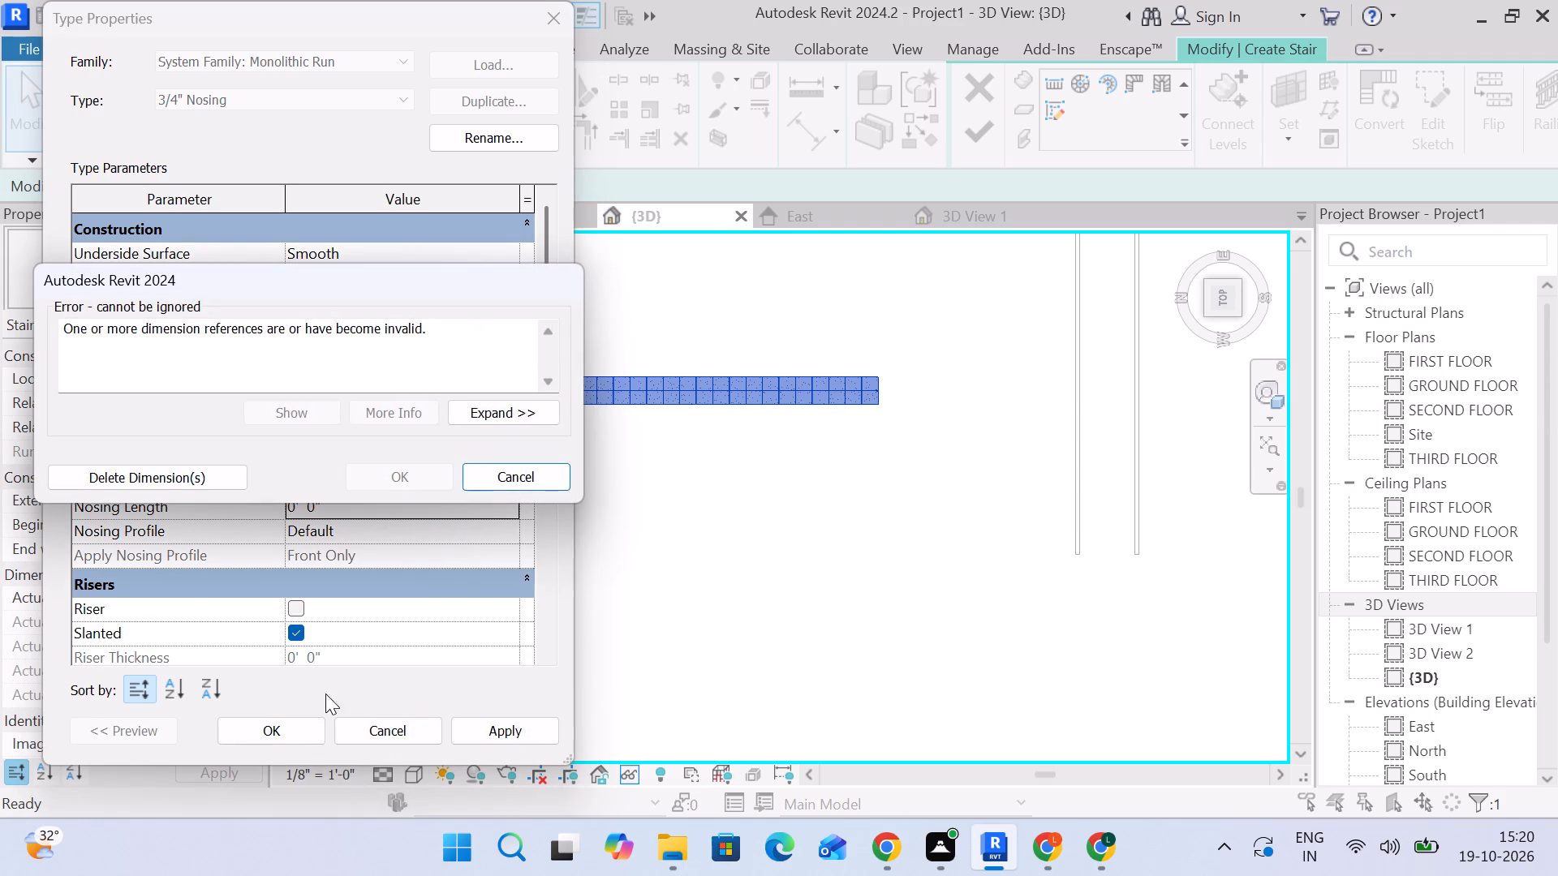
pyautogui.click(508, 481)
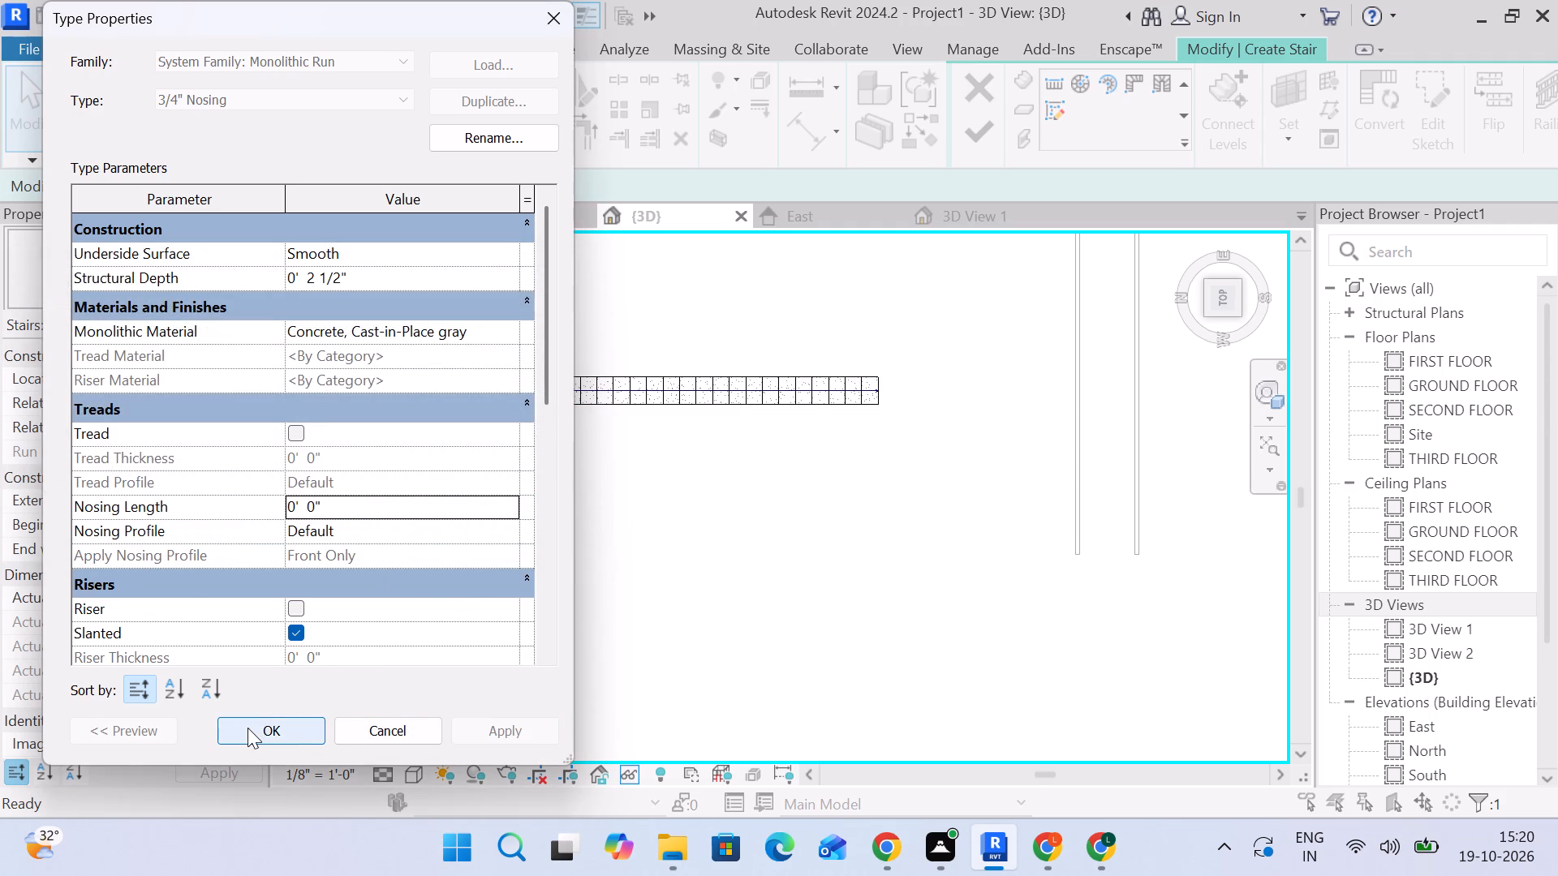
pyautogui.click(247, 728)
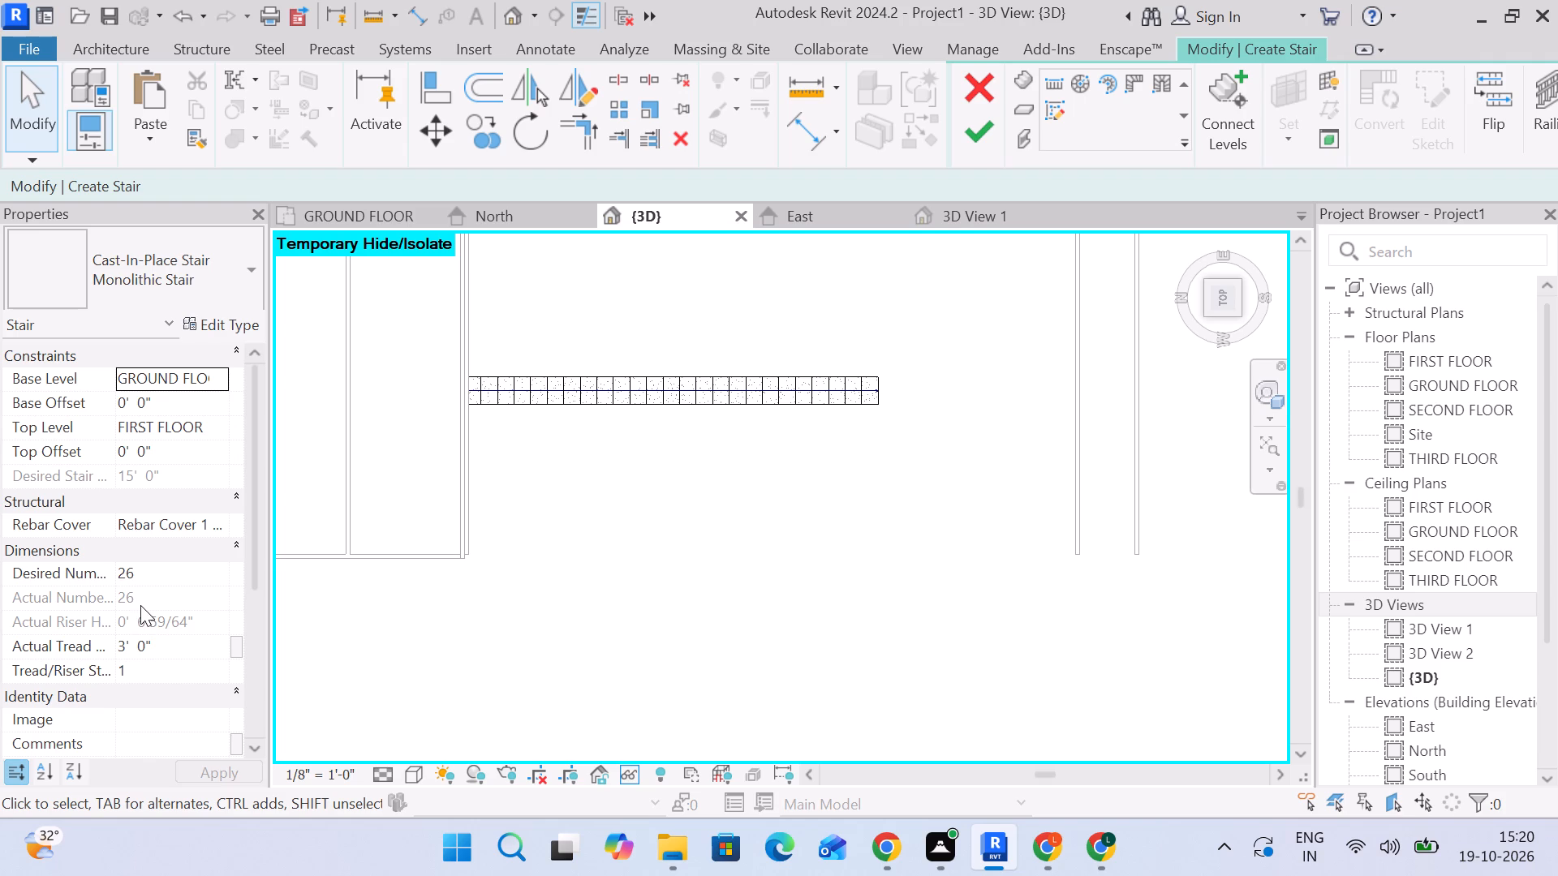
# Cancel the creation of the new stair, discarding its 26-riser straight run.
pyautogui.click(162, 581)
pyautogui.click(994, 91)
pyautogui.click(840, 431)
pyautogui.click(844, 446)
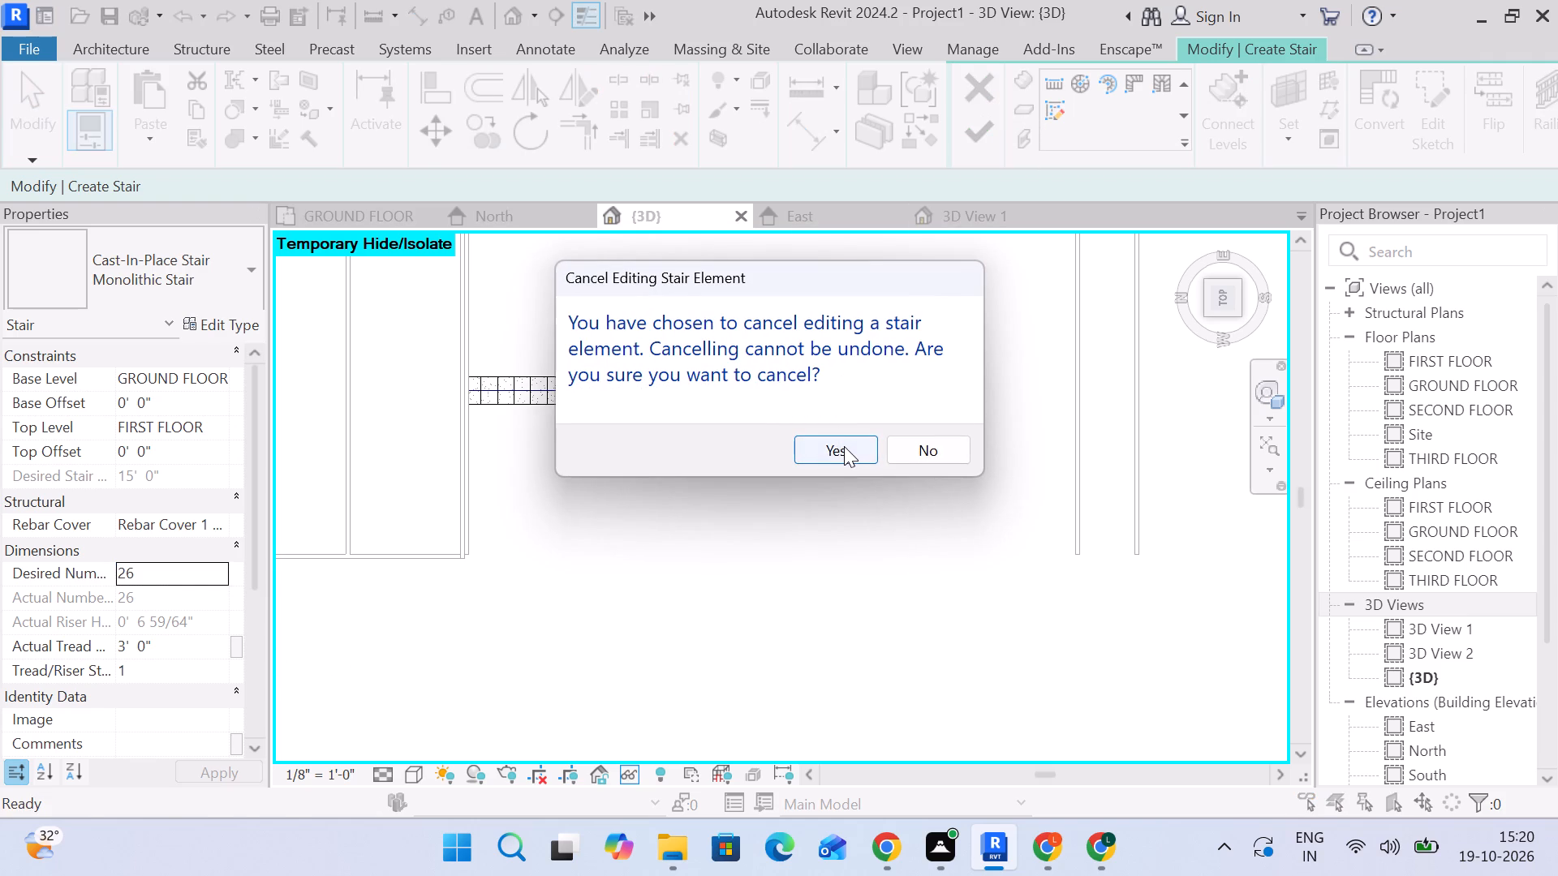
# Examine the existing wide stair's stepped profile and underside against the 9" wall at an angle and close up from the front.
pyautogui.scroll(-5, 849, 447)
pyautogui.moveTo(975, 458); pyautogui.dragTo(910, 557, button='middle')
pyautogui.scroll(-1, 949, 512)
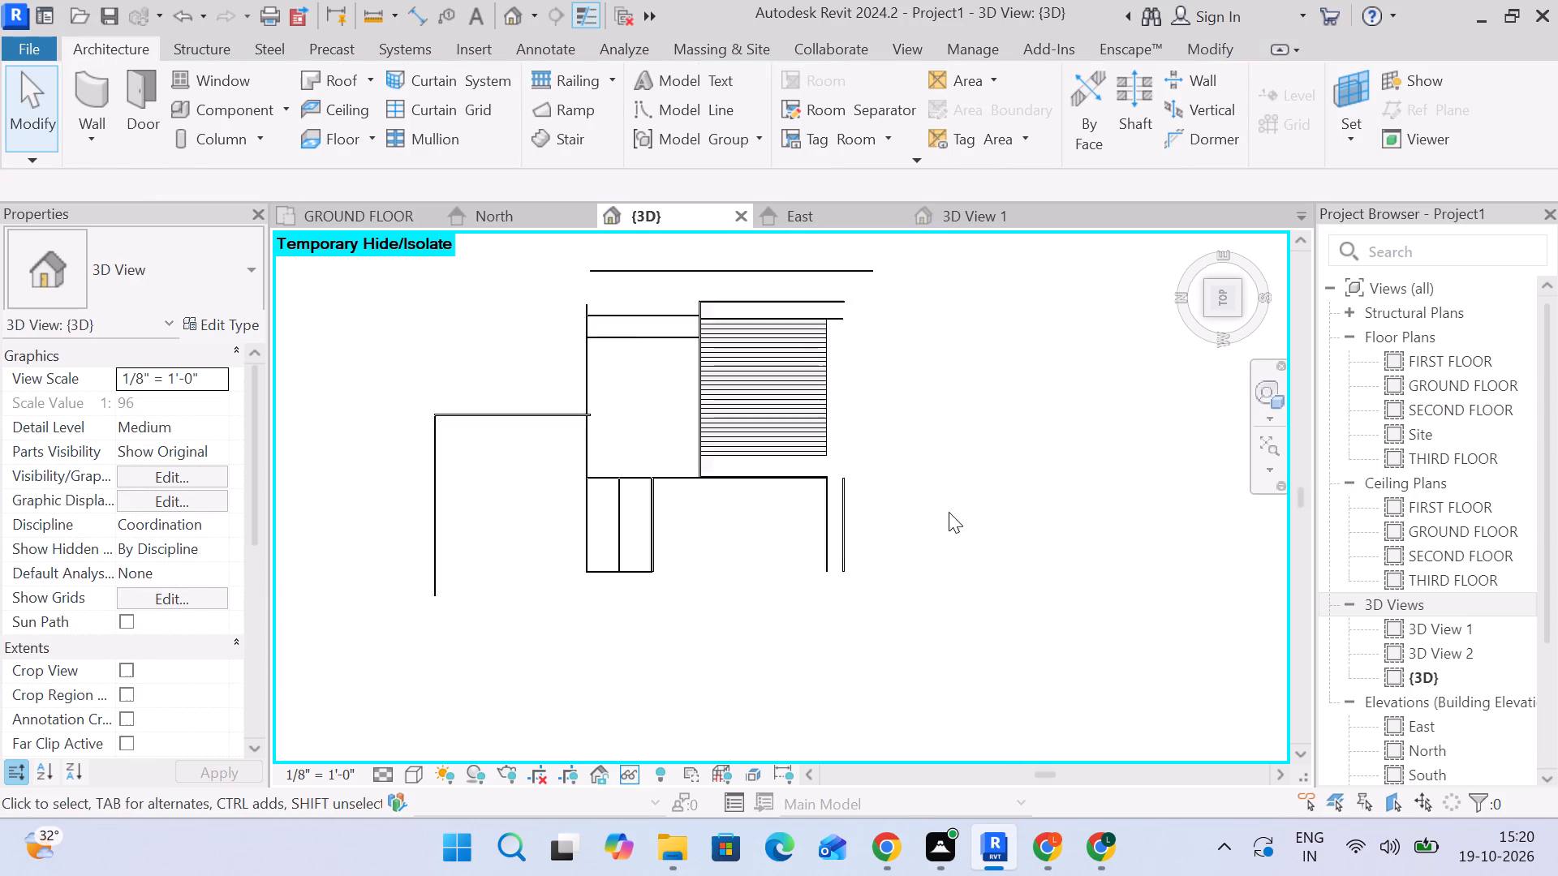
pyautogui.scroll(-2, 949, 512)
pyautogui.moveTo(982, 480); pyautogui.dragTo(782, 233, button='middle')
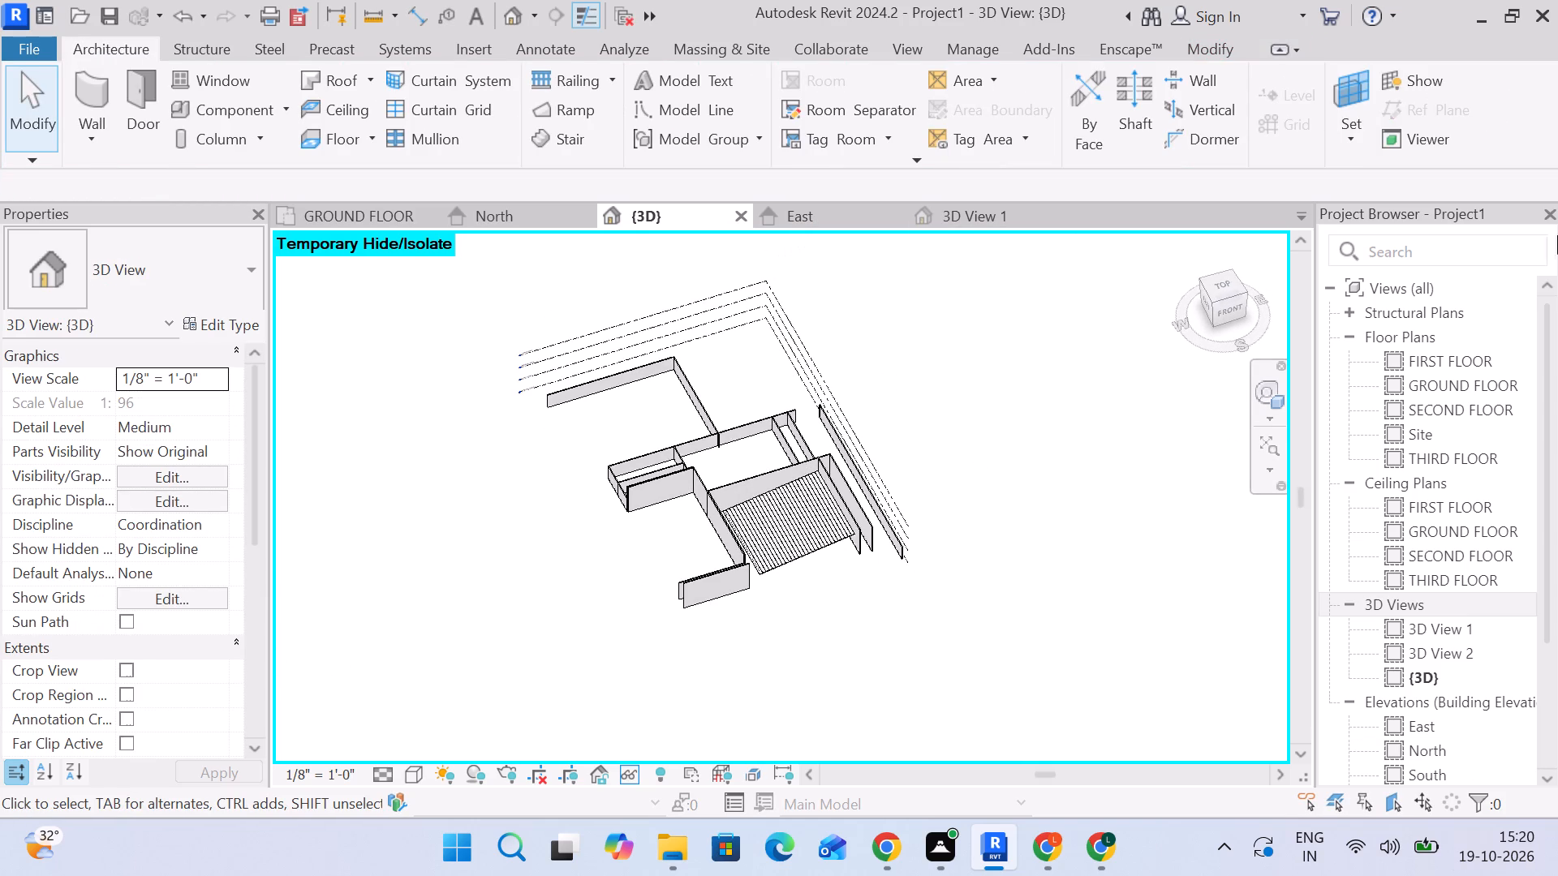
pyautogui.scroll(8, 794, 578)
pyautogui.moveTo(897, 600); pyautogui.dragTo(899, 475, button='middle')
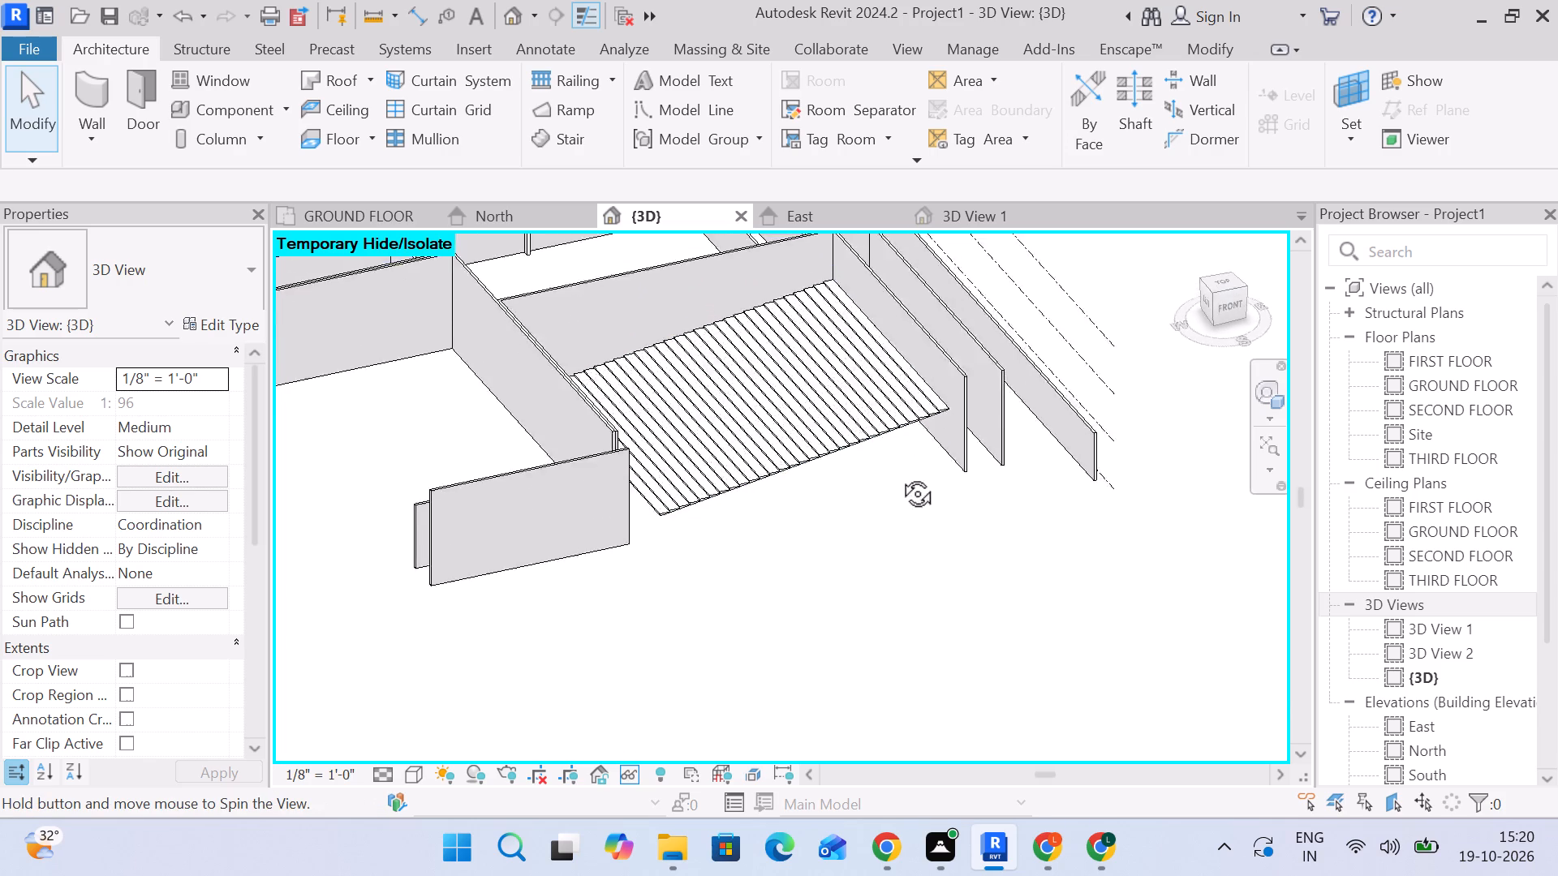
pyautogui.moveTo(899, 475); pyautogui.dragTo(856, 349, button='middle')
pyautogui.keyDown('shift'); pyautogui.moveTo(892, 328); pyautogui.dragTo(834, 311, button='middle'); pyautogui.keyUp('shift')
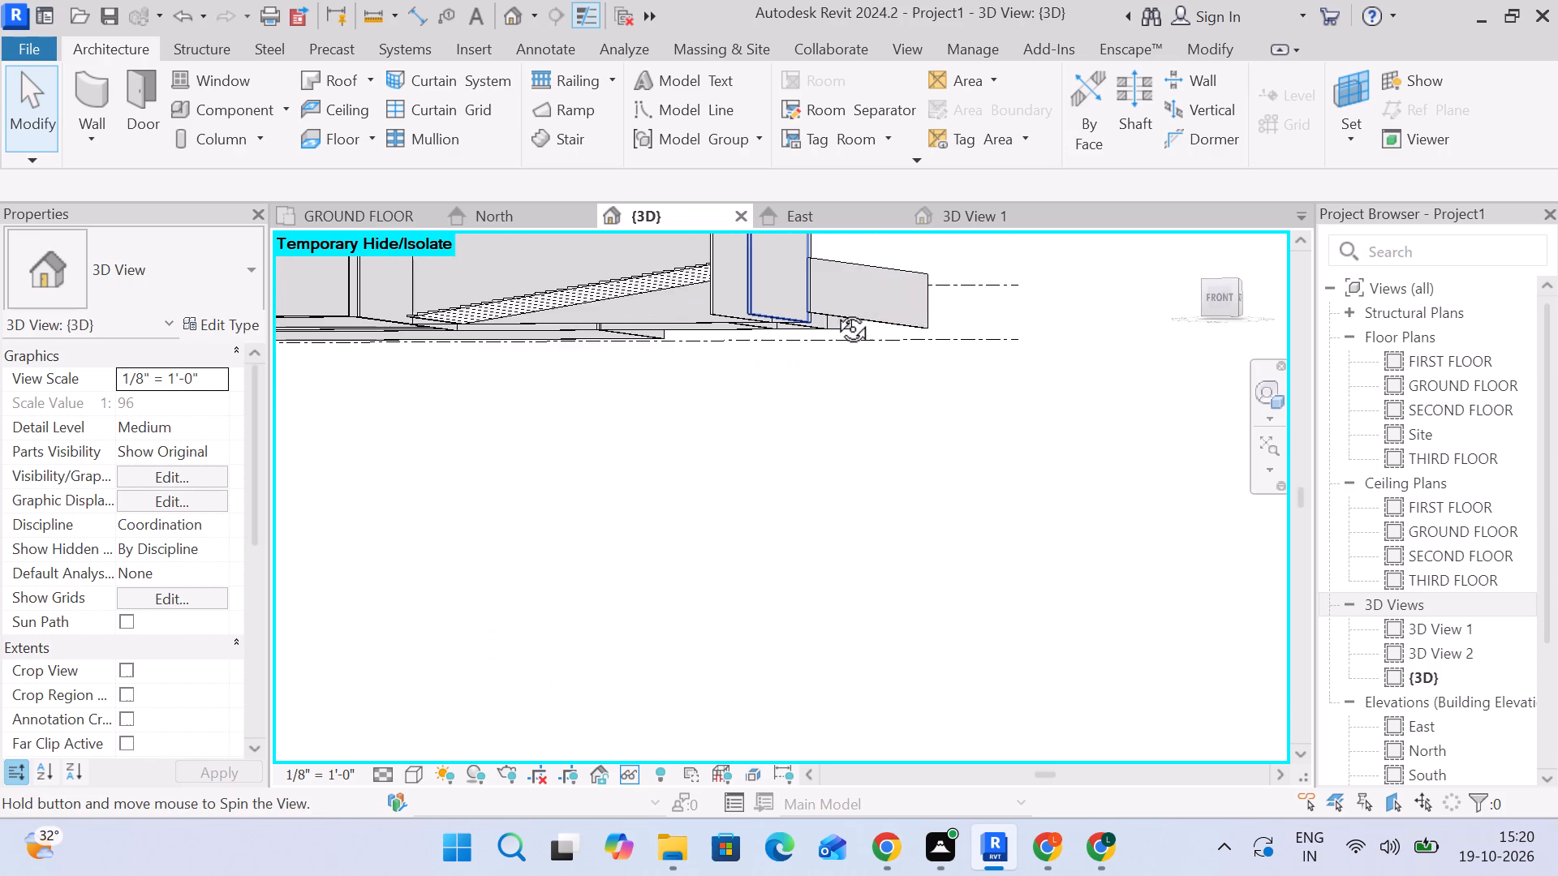
pyautogui.keyDown('shift'); pyautogui.moveTo(834, 311); pyautogui.dragTo(858, 320, button='middle'); pyautogui.keyUp('shift')
pyautogui.scroll(4, 663, 343)
pyautogui.scroll(1, 596, 298)
pyautogui.keyDown('shift'); pyautogui.middleClick(596, 298); pyautogui.keyUp('shift')
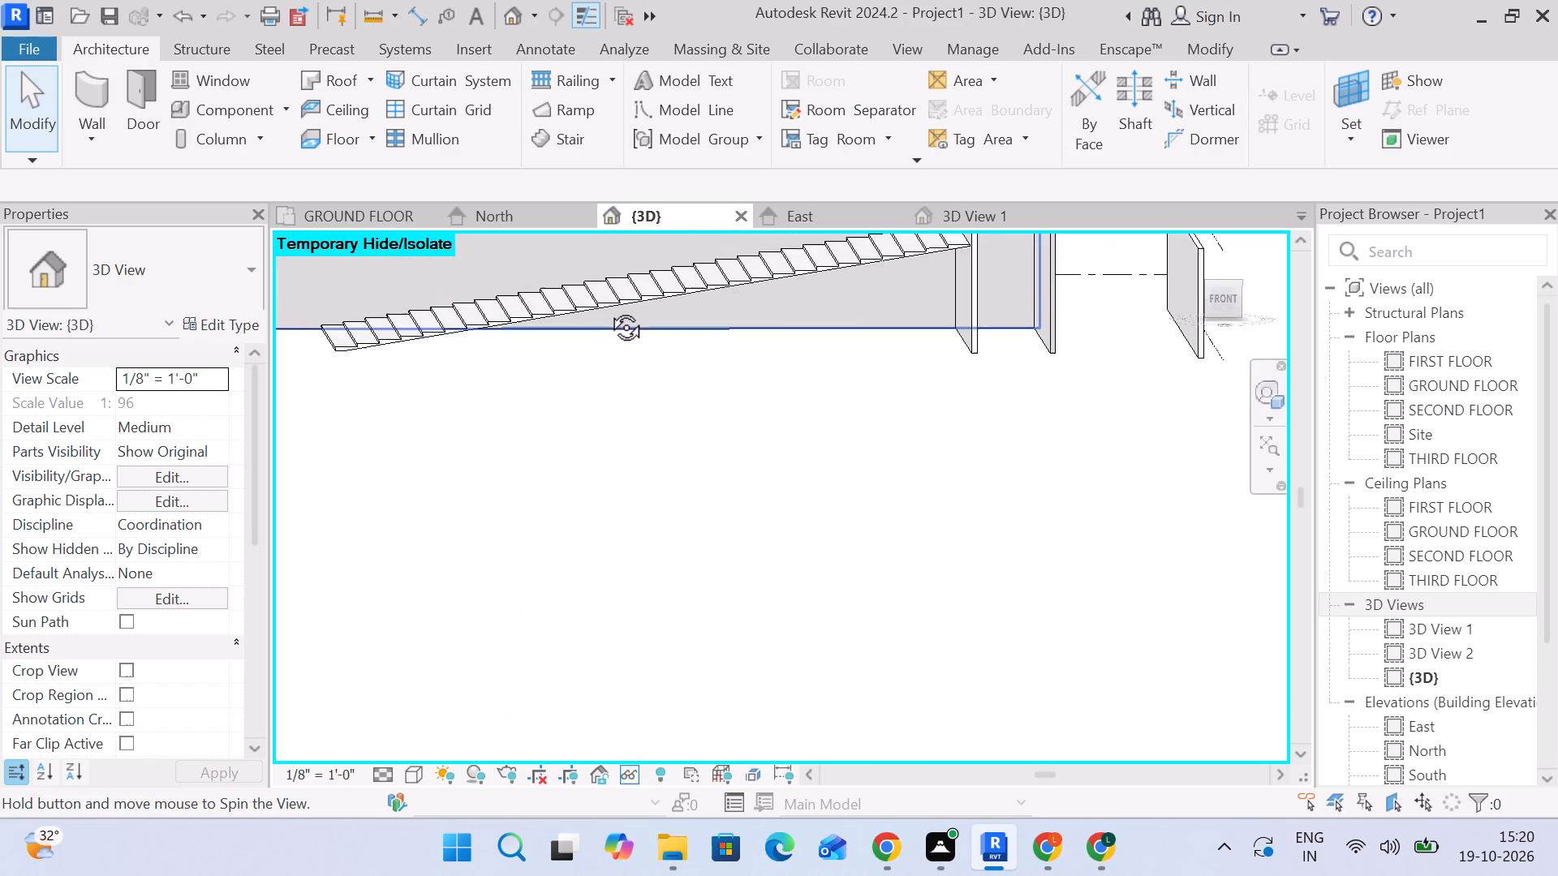
pyautogui.scroll(4, 580, 262)
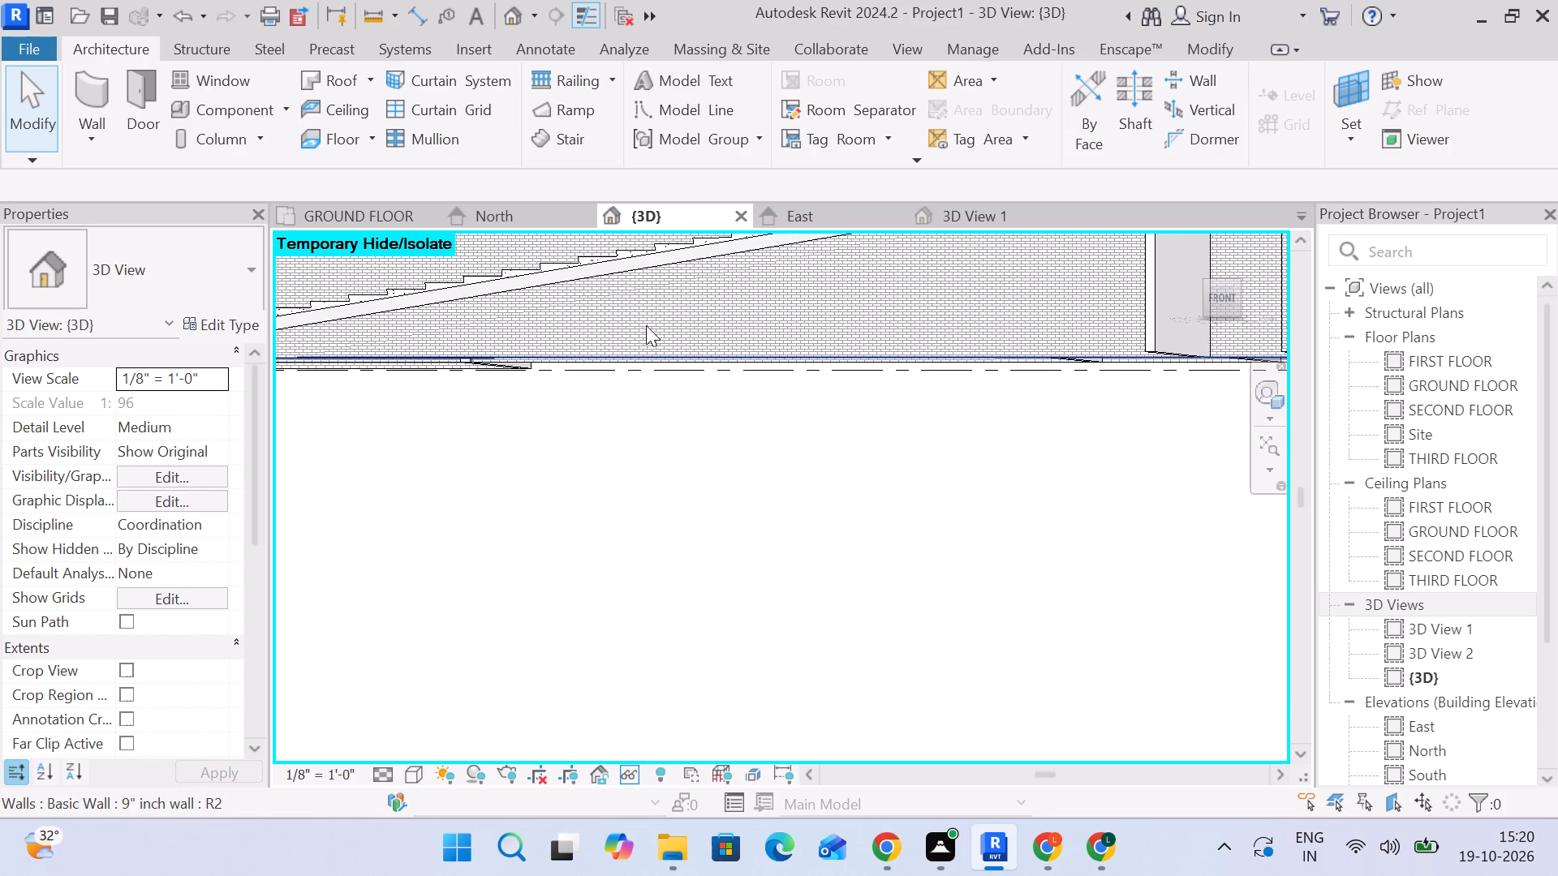
pyautogui.keyDown('shift'); pyautogui.moveTo(652, 288); pyautogui.dragTo(646, 307, button='middle'); pyautogui.keyUp('shift')
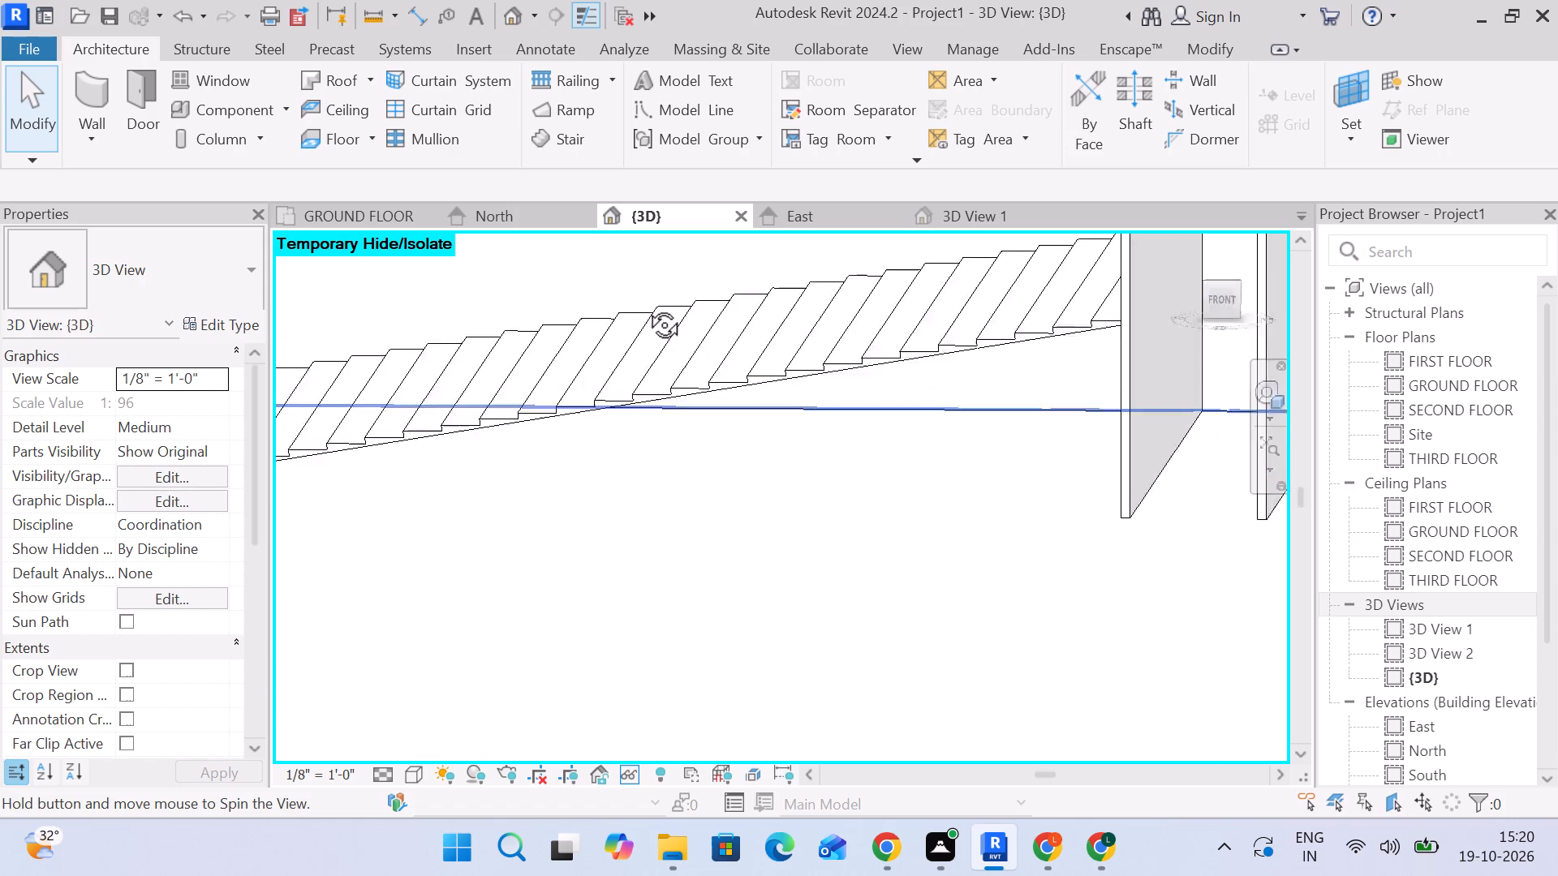
pyautogui.keyDown('shift'); pyautogui.moveTo(646, 307); pyautogui.dragTo(646, 303, button='middle'); pyautogui.keyUp('shift')
pyautogui.scroll(5, 646, 303)
pyautogui.scroll(4, 672, 397)
pyautogui.keyDown('shift'); pyautogui.moveTo(672, 397); pyautogui.dragTo(677, 390, button='middle'); pyautogui.keyUp('shift')
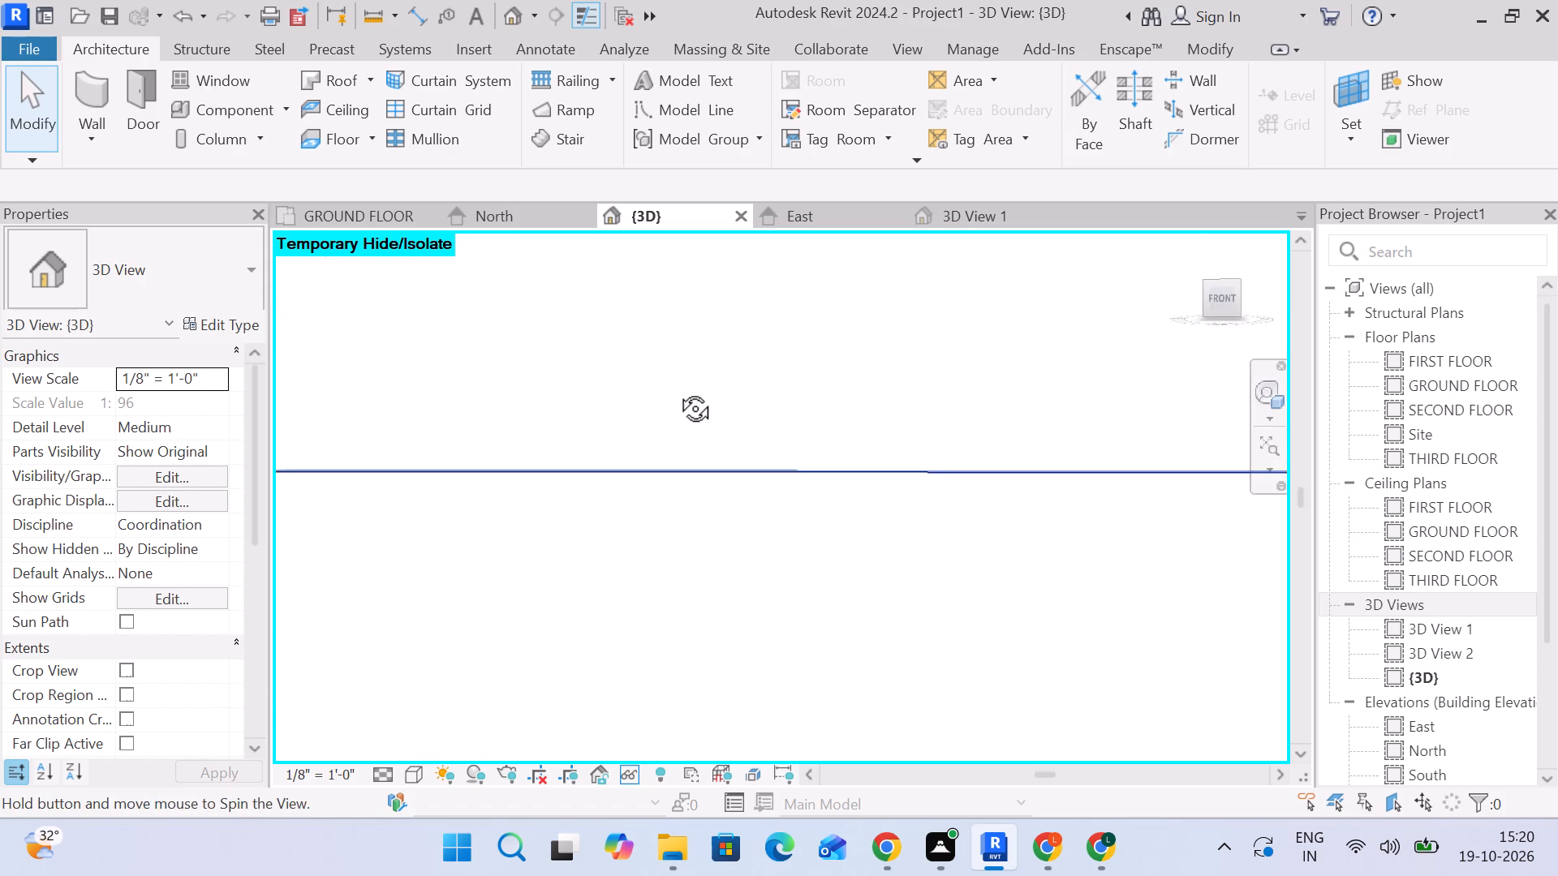
pyautogui.keyDown('shift'); pyautogui.moveTo(677, 390); pyautogui.dragTo(686, 395, button='middle'); pyautogui.keyUp('shift')
pyautogui.scroll(-5, 689, 396)
pyautogui.keyDown('shift'); pyautogui.moveTo(689, 396); pyautogui.dragTo(689, 378, button='middle'); pyautogui.keyUp('shift')
pyautogui.keyDown('shift'); pyautogui.scroll(1, 689, 396); pyautogui.keyUp('shift')
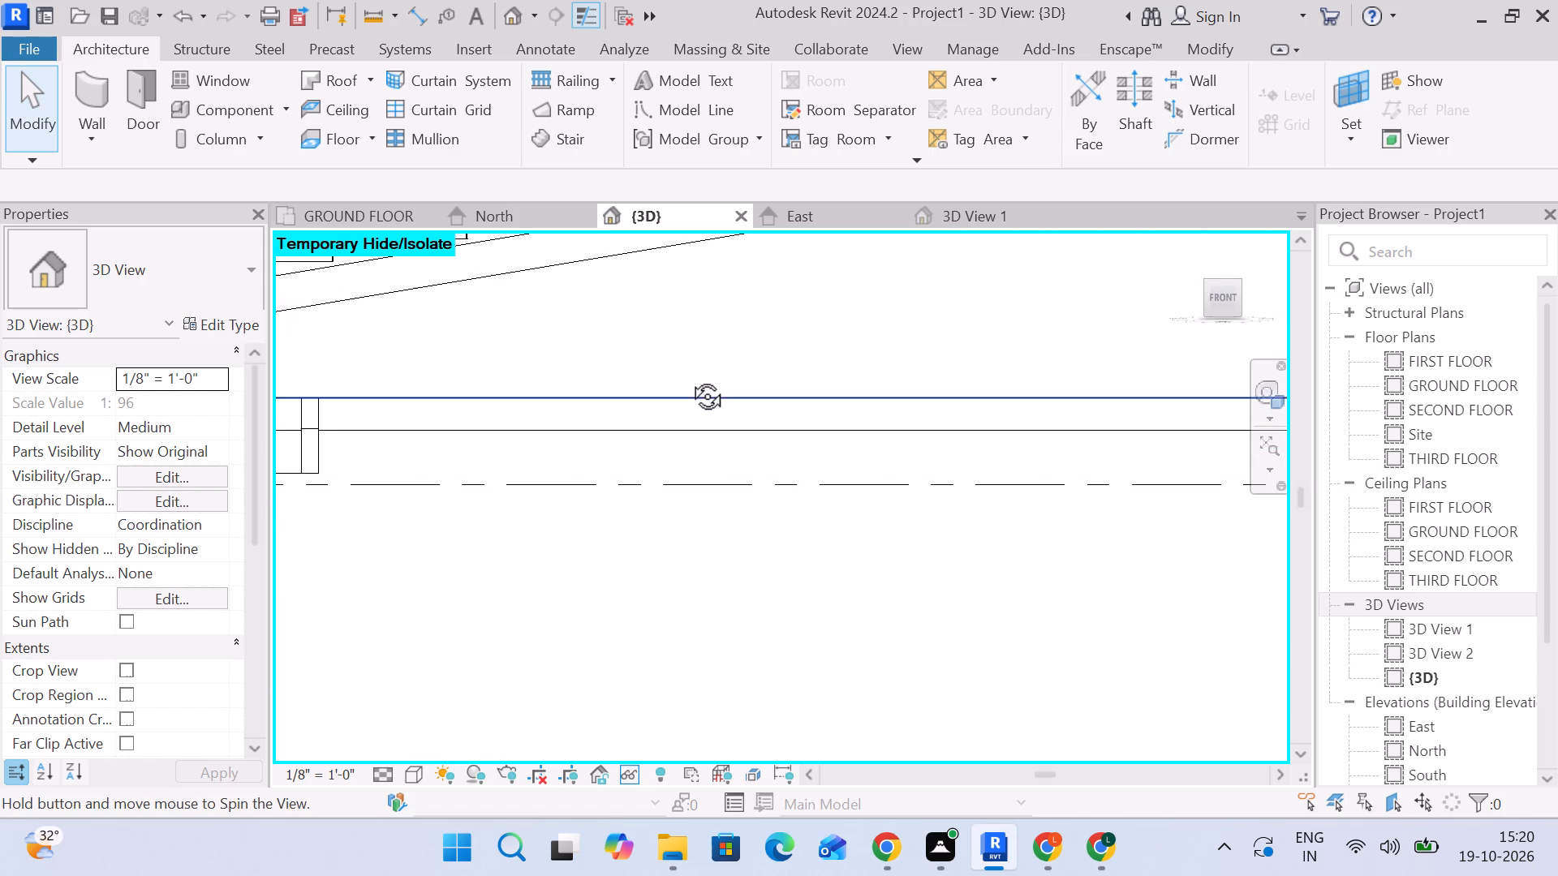
pyautogui.keyDown('shift'); pyautogui.moveTo(689, 378); pyautogui.dragTo(679, 385, button='middle'); pyautogui.keyUp('shift')
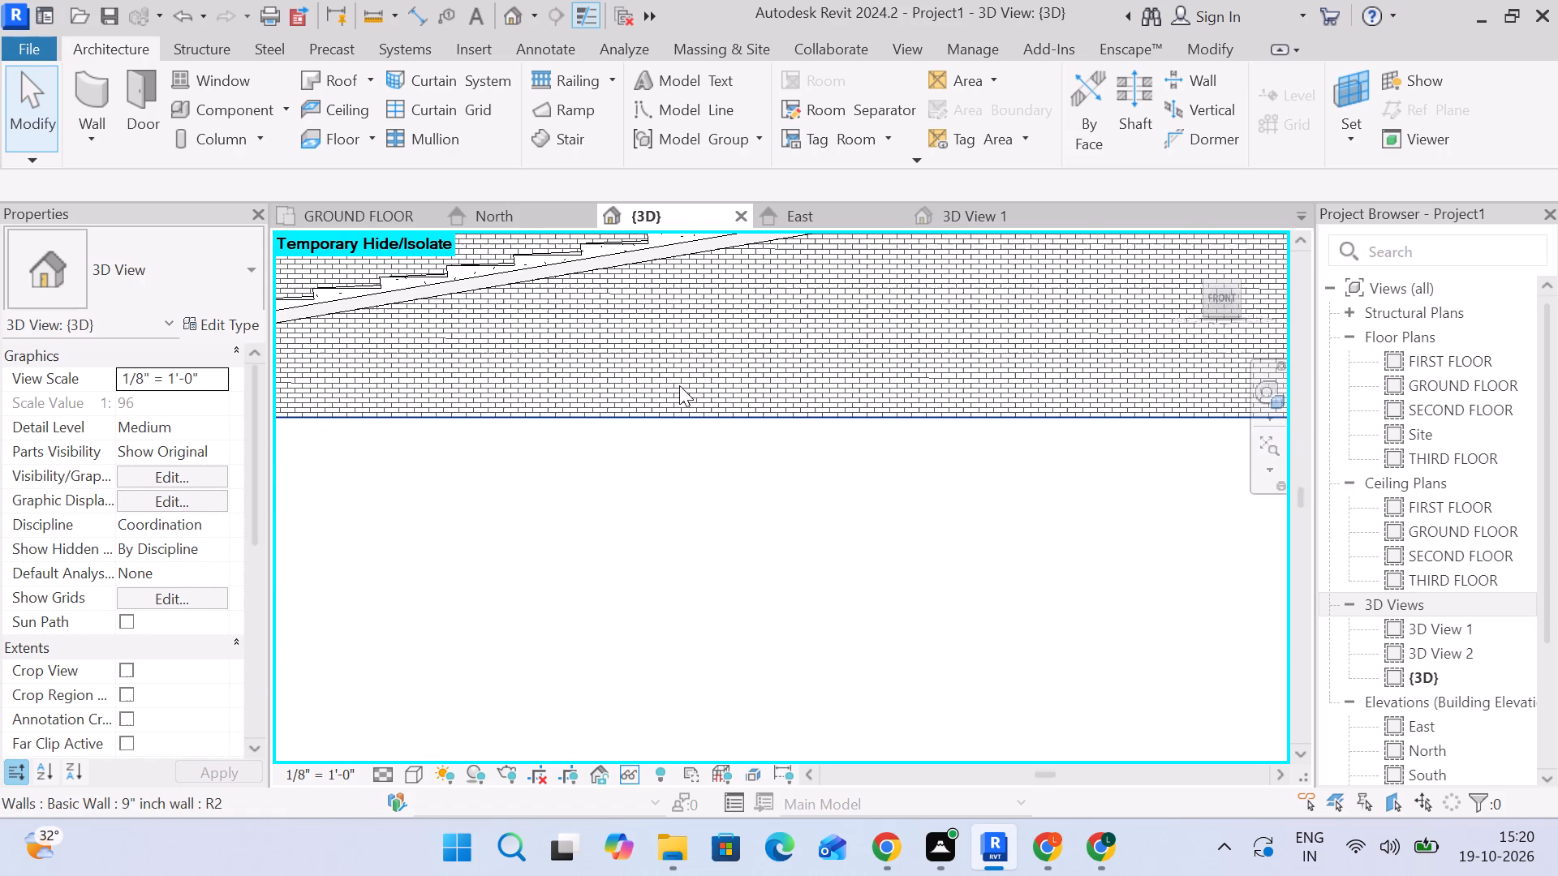
pyautogui.moveTo(654, 286); pyautogui.dragTo(682, 464, button='middle')
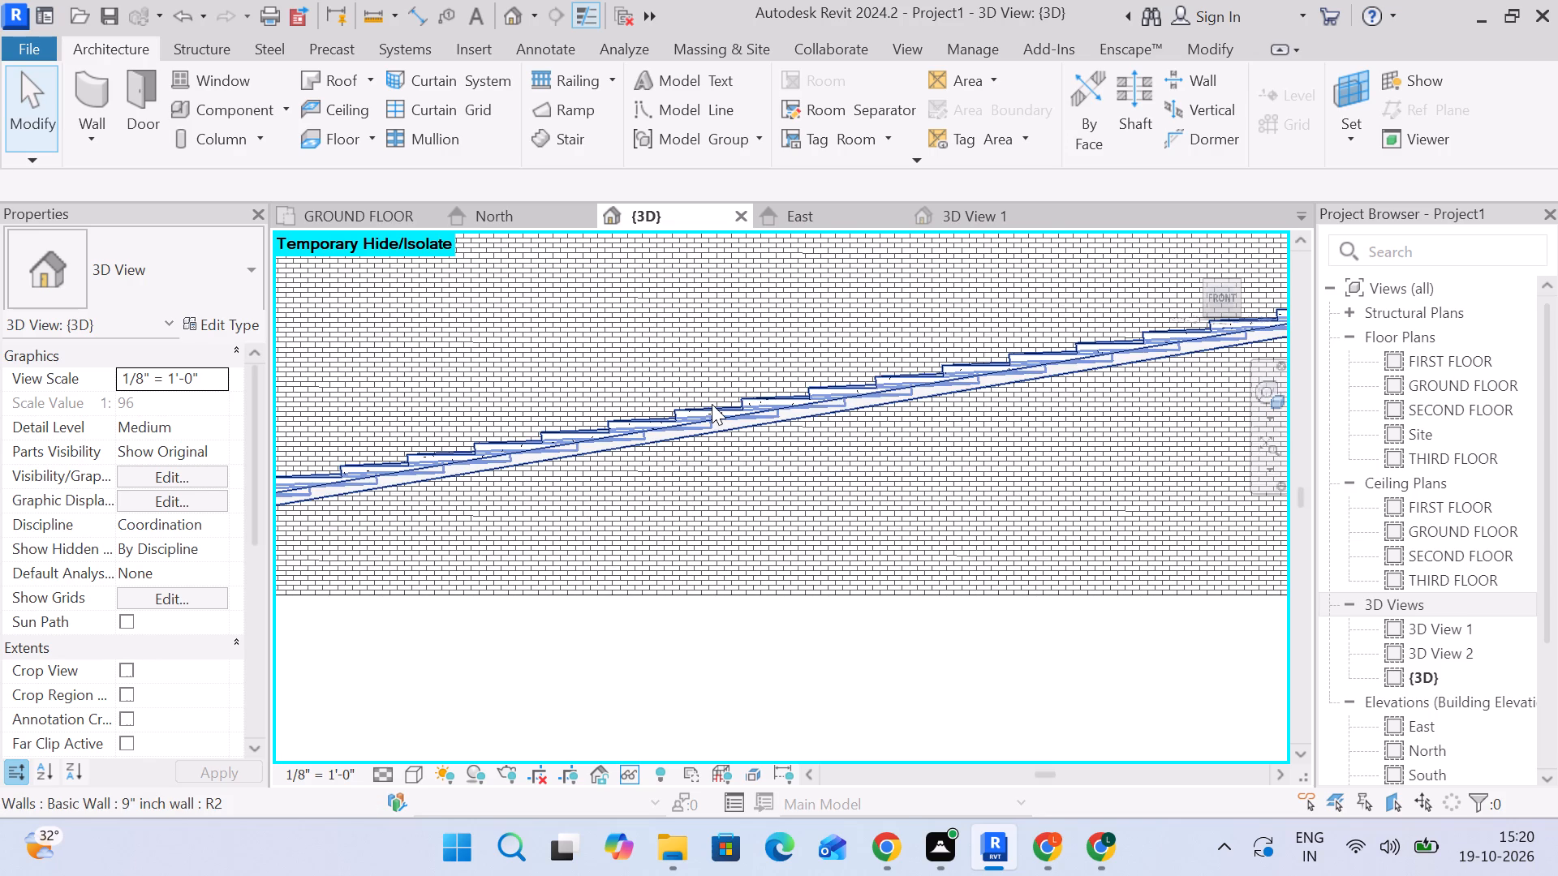
# Through the existing Monolithic Stair's type properties, set the Monolithic Thickness of its 7" Thickness landing type to 12".
pyautogui.click(712, 404)
pyautogui.click(200, 333)
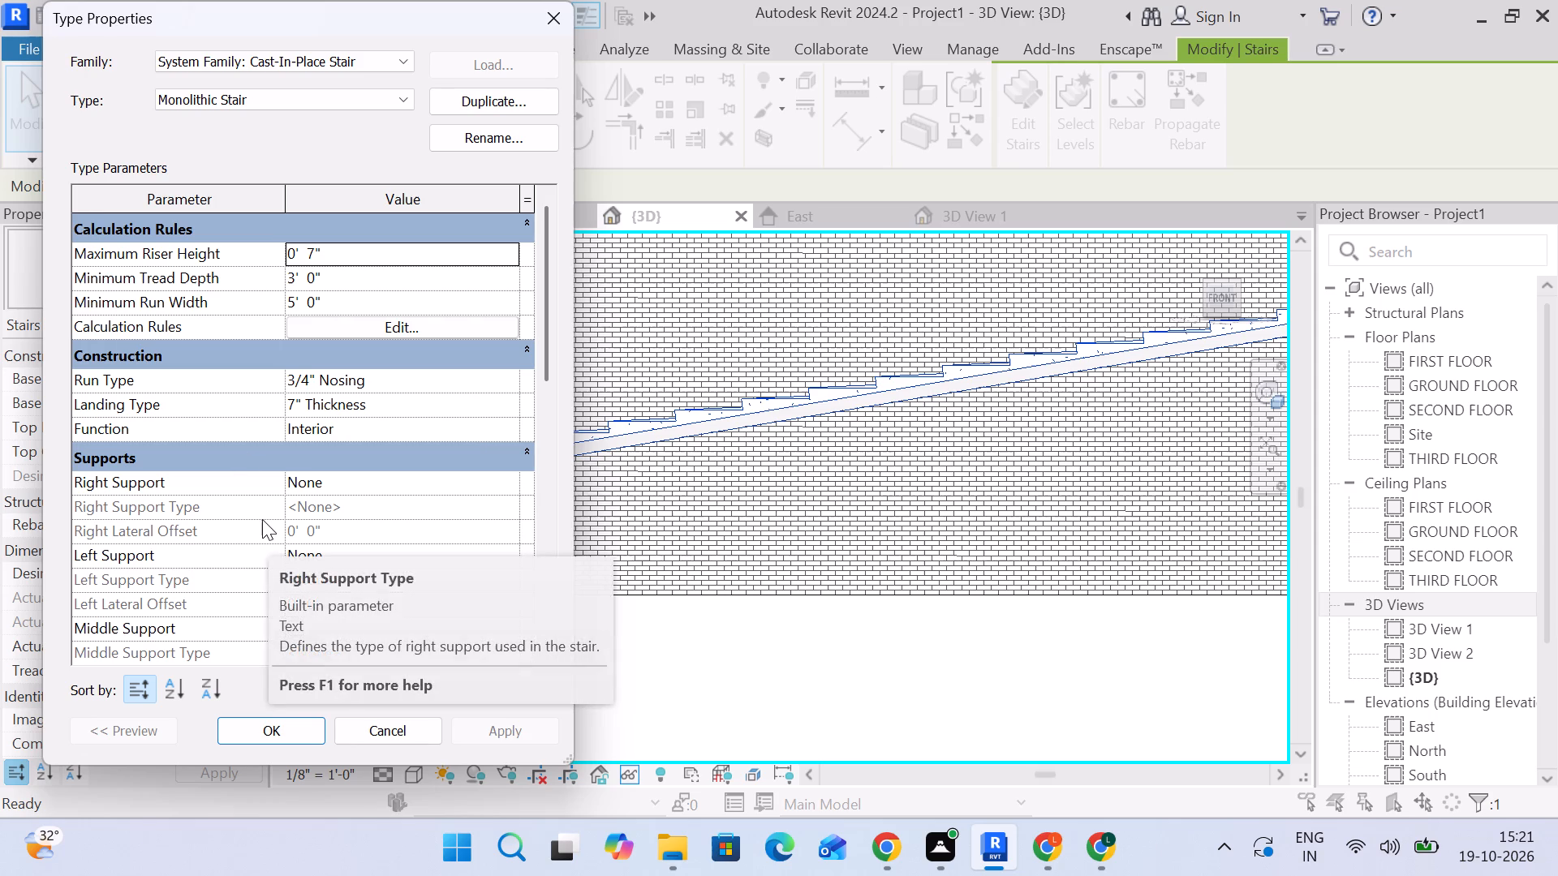
pyautogui.click(407, 398)
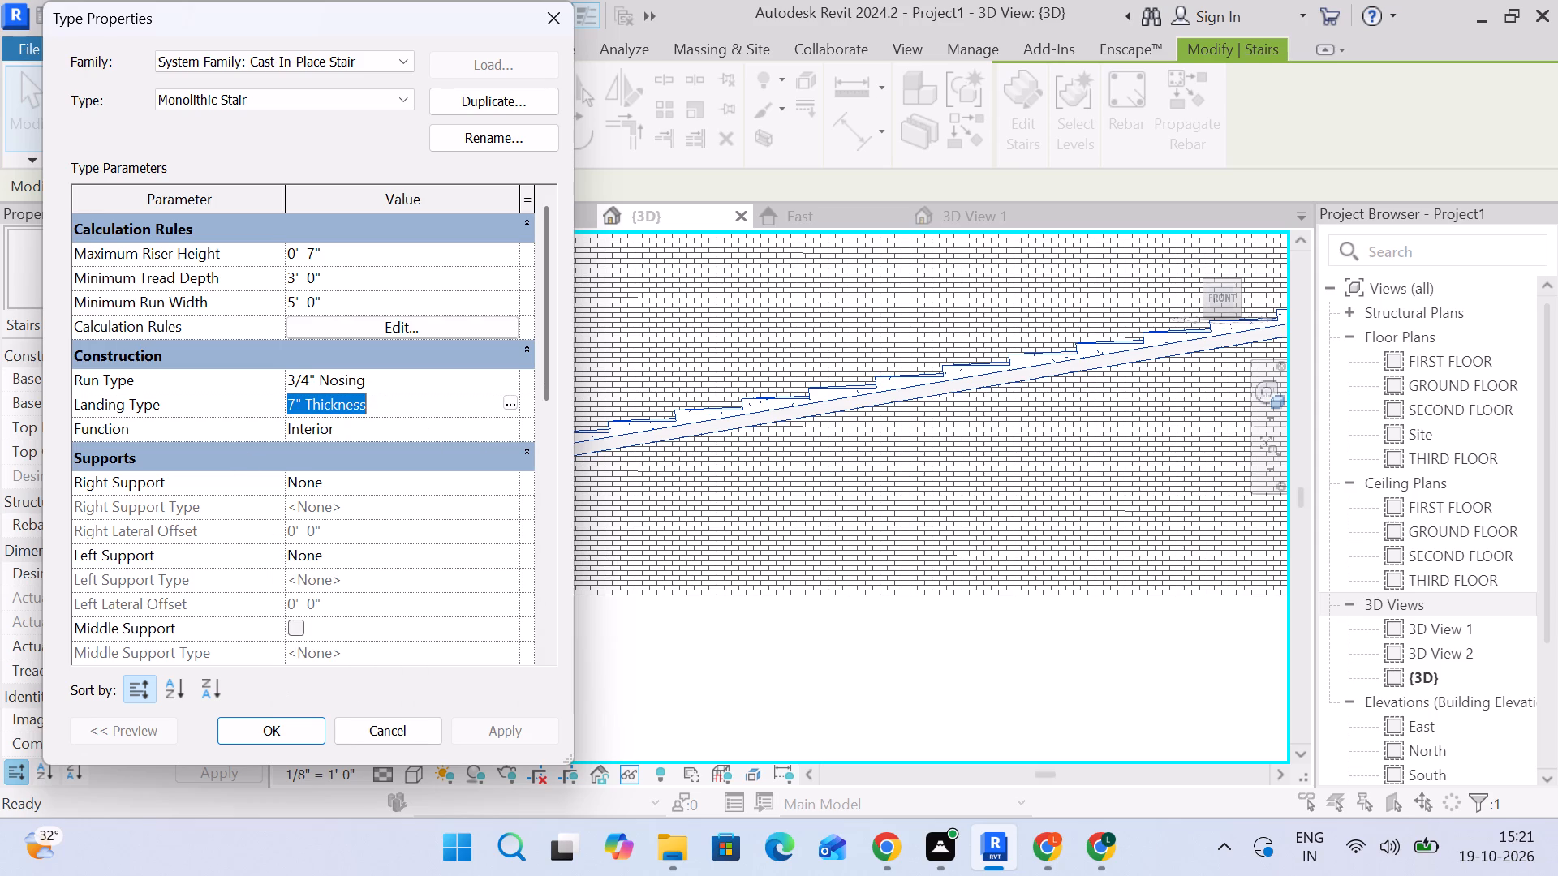
pyautogui.press('1')
pyautogui.write('10')
pyautogui.hotkey('shift', '"')
pyautogui.press('Return')
pyautogui.click(424, 410)
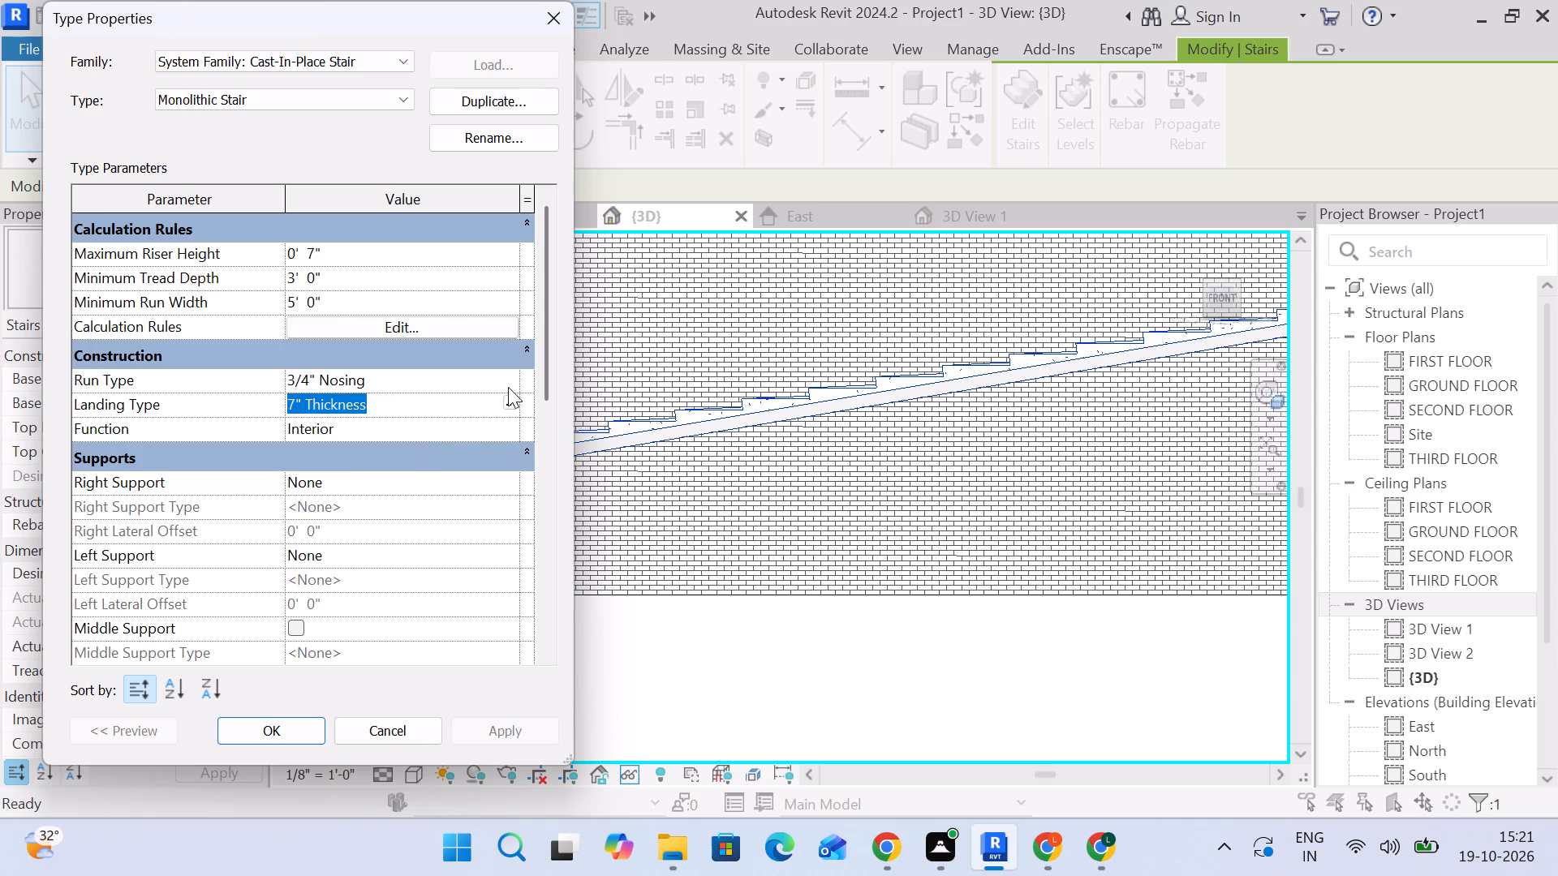
pyautogui.click(517, 403)
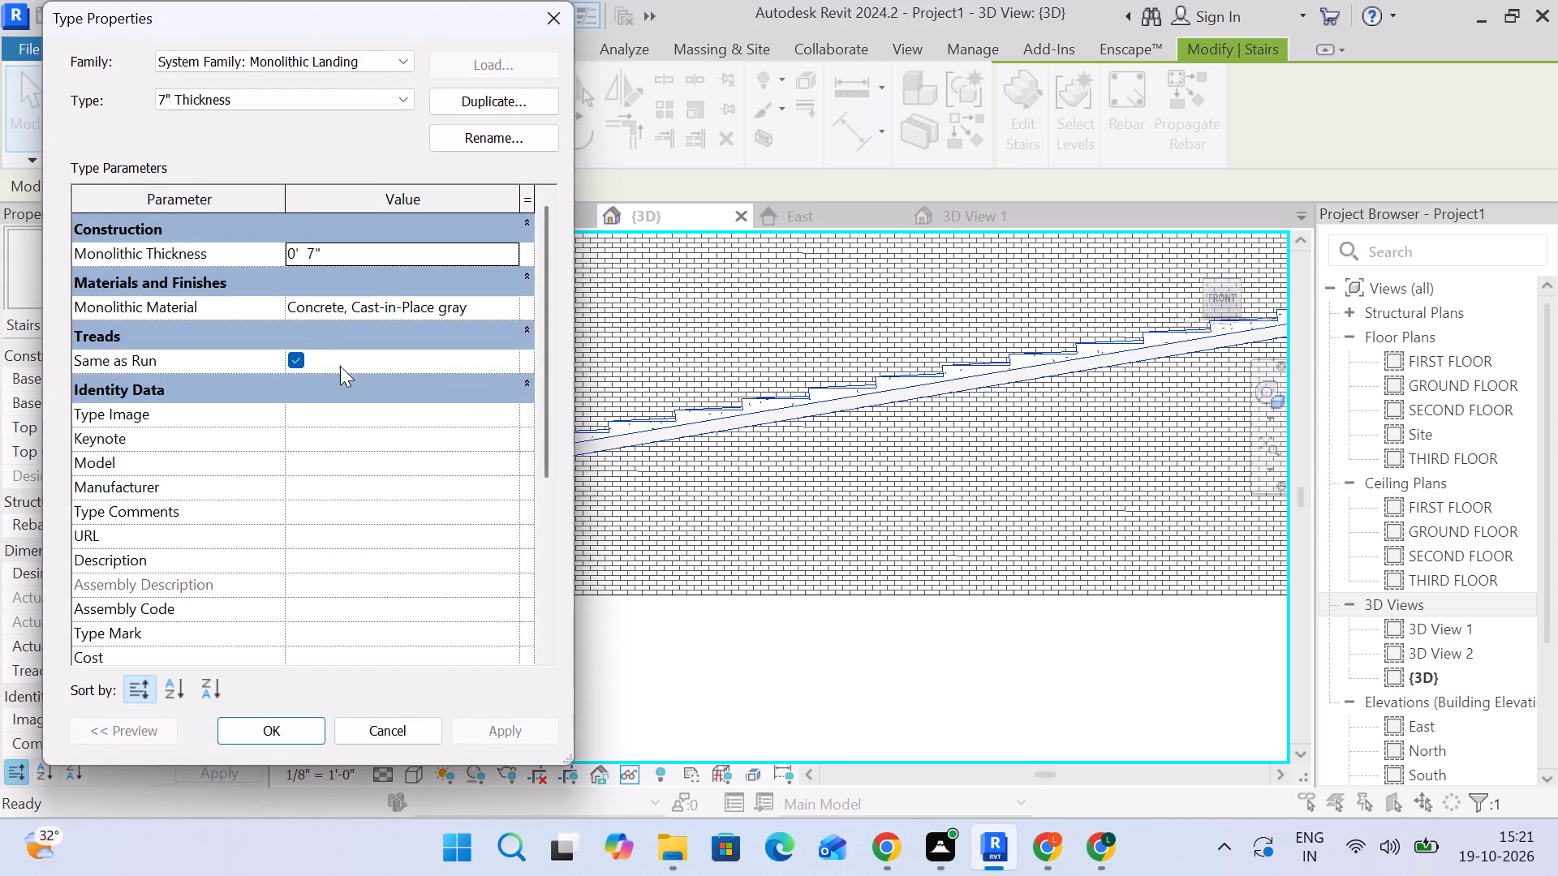
pyautogui.click(347, 251)
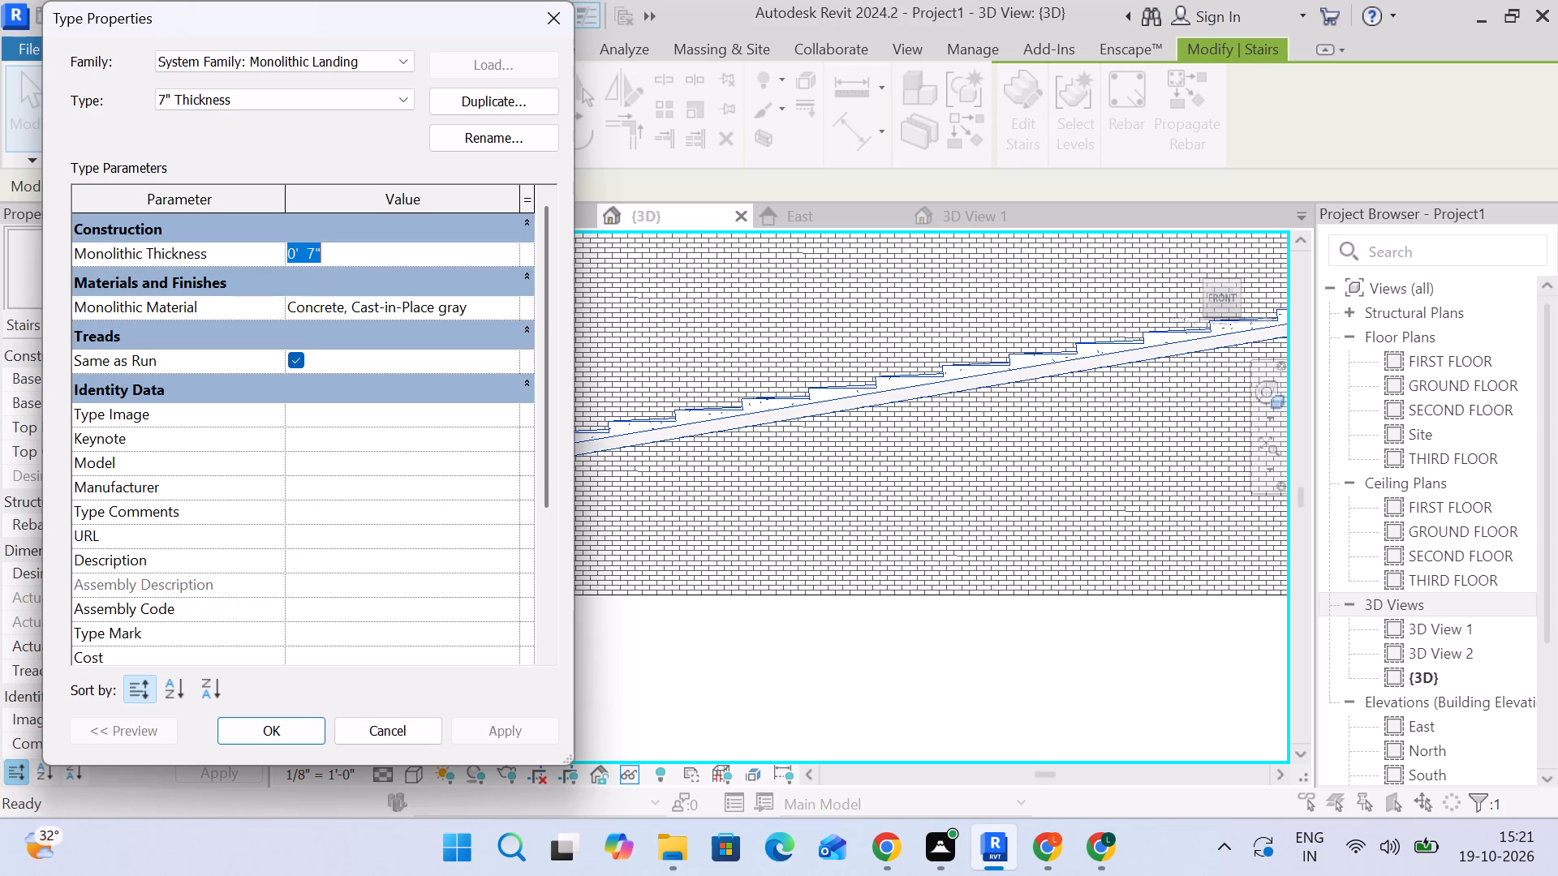
pyautogui.write('12')
pyautogui.hotkey('shift', '"')
pyautogui.press('Return')
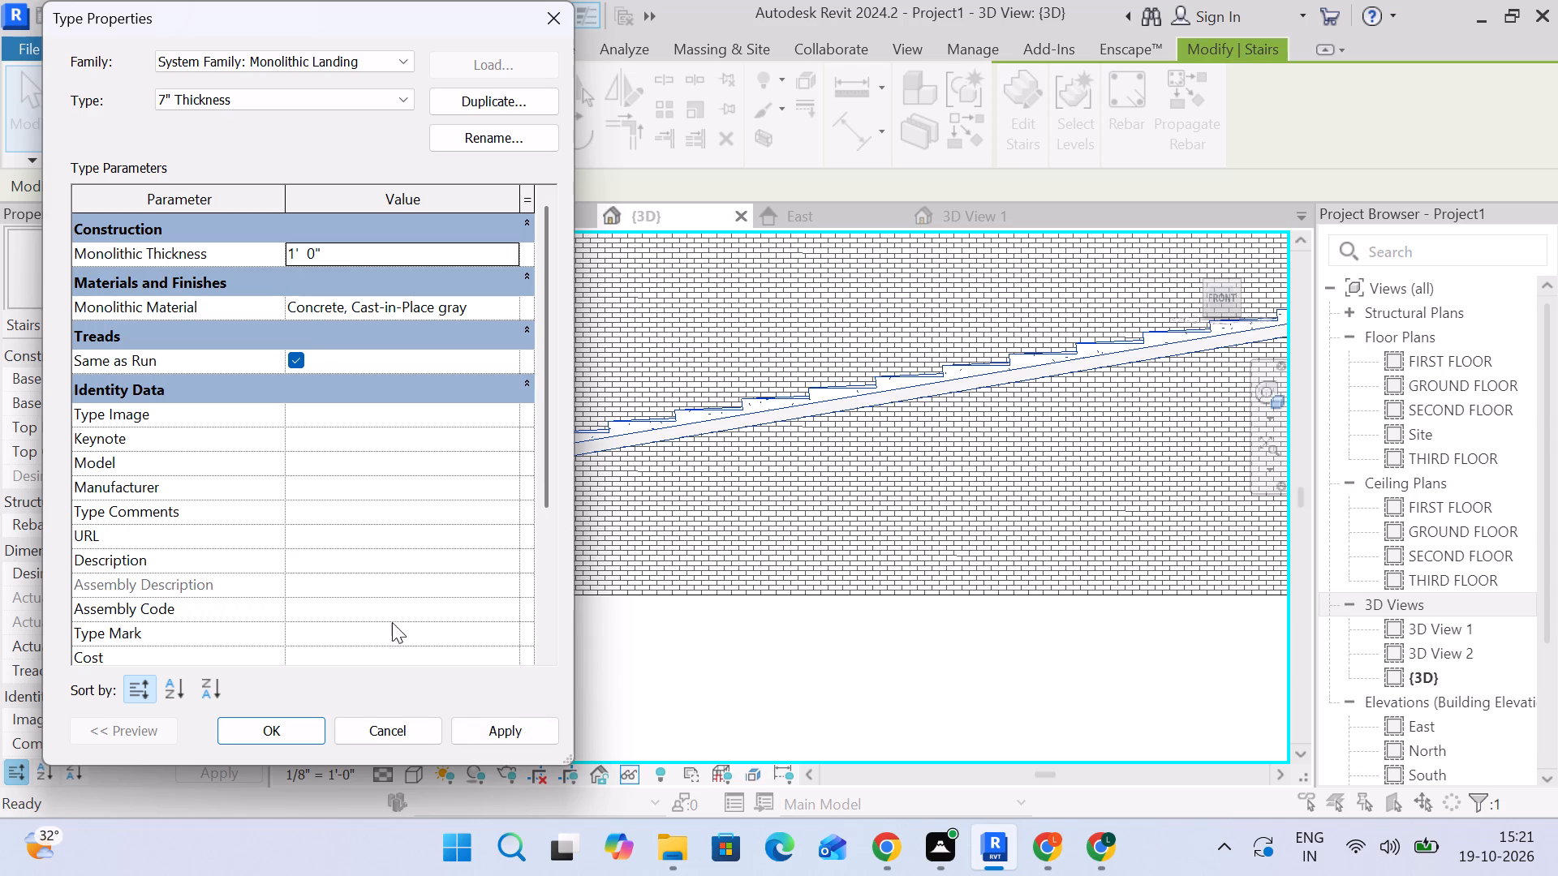
pyautogui.click(490, 724)
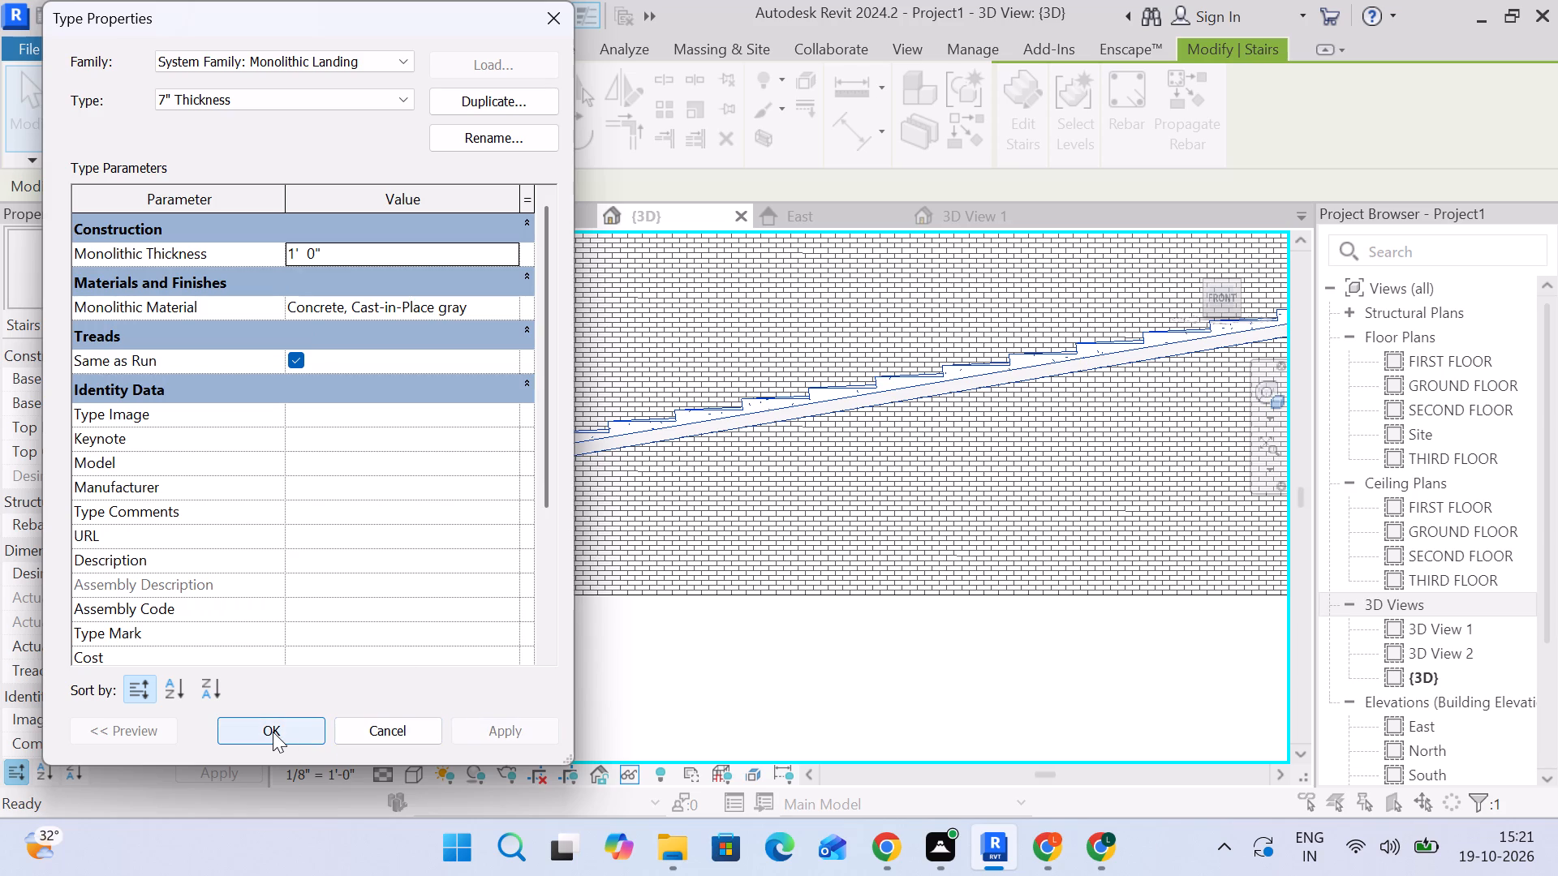
pyautogui.click(273, 732)
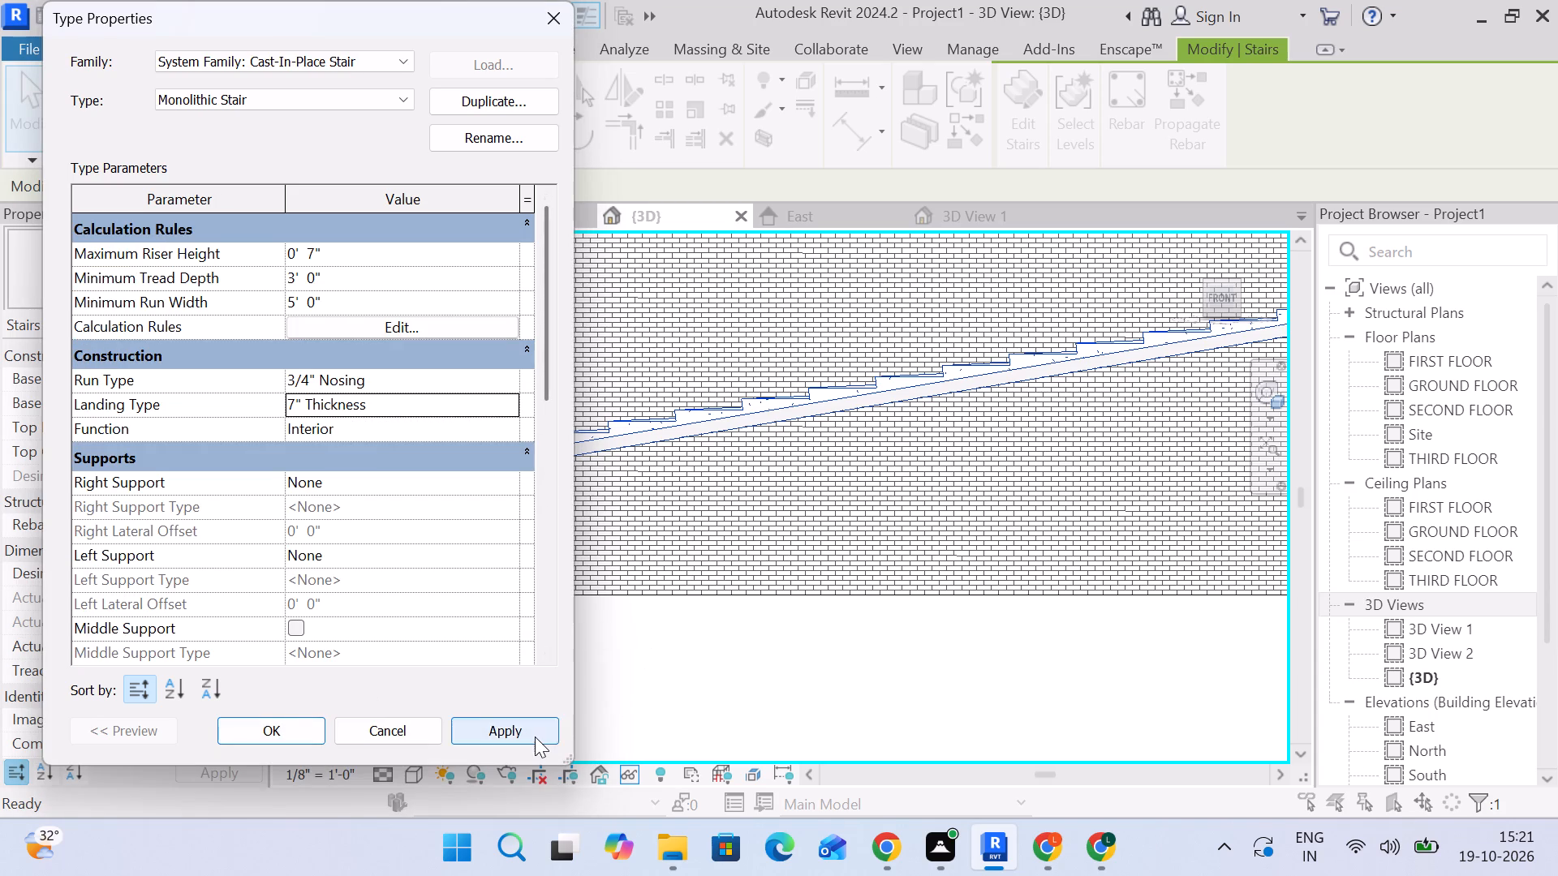
pyautogui.click(535, 736)
pyautogui.click(268, 736)
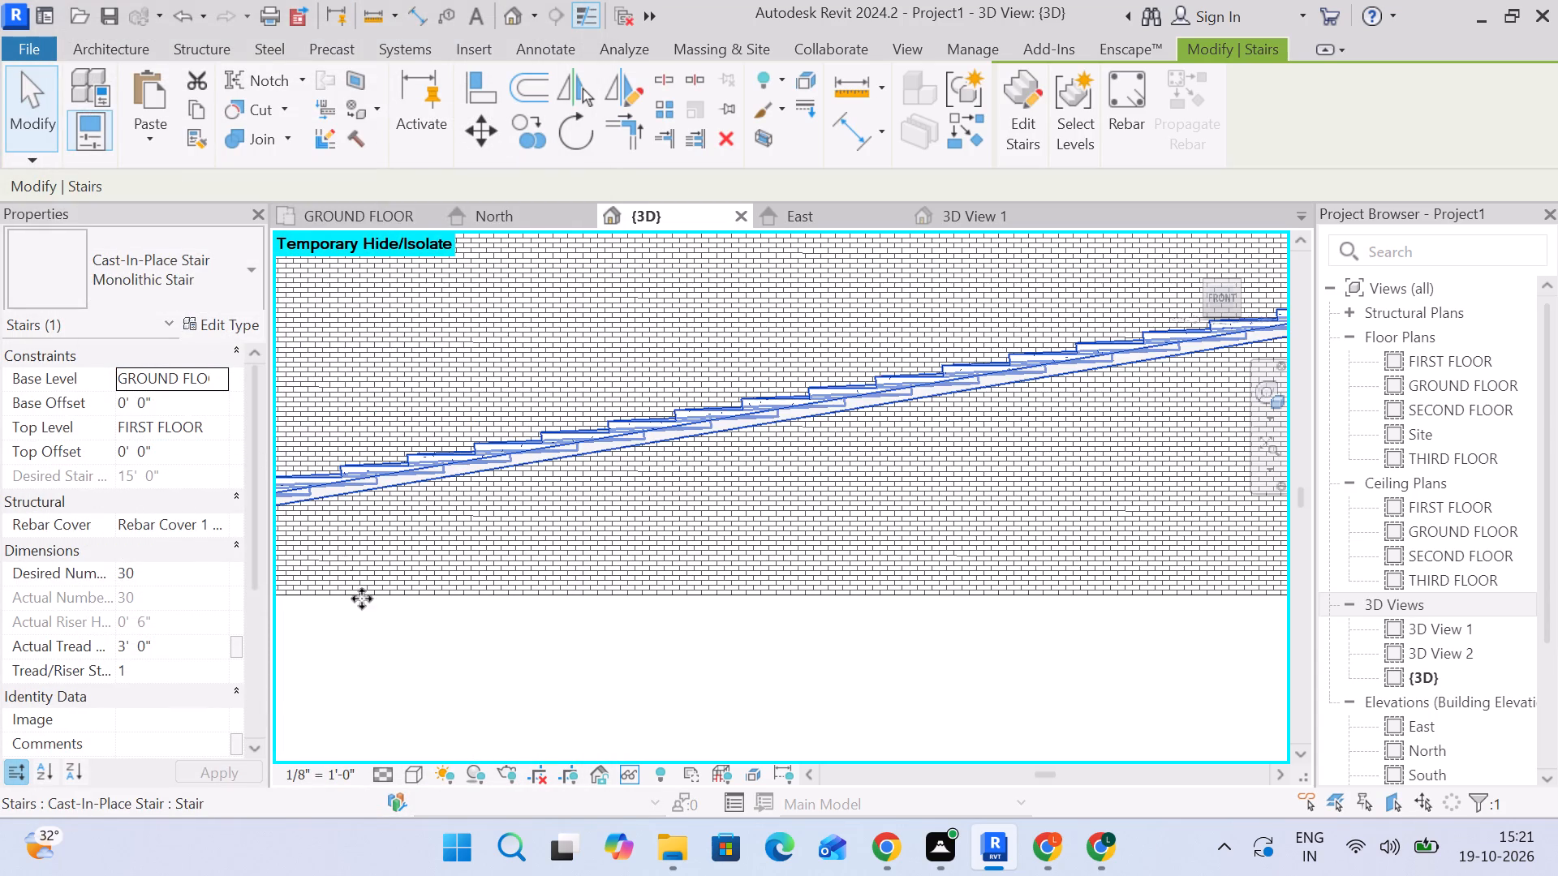
pyautogui.click(431, 668)
# Examine the wide stair's stepped profile and underside against the 9" wall at an angle and squarely from the front.
pyautogui.scroll(-3, 433, 668)
pyautogui.middleClick(626, 531)
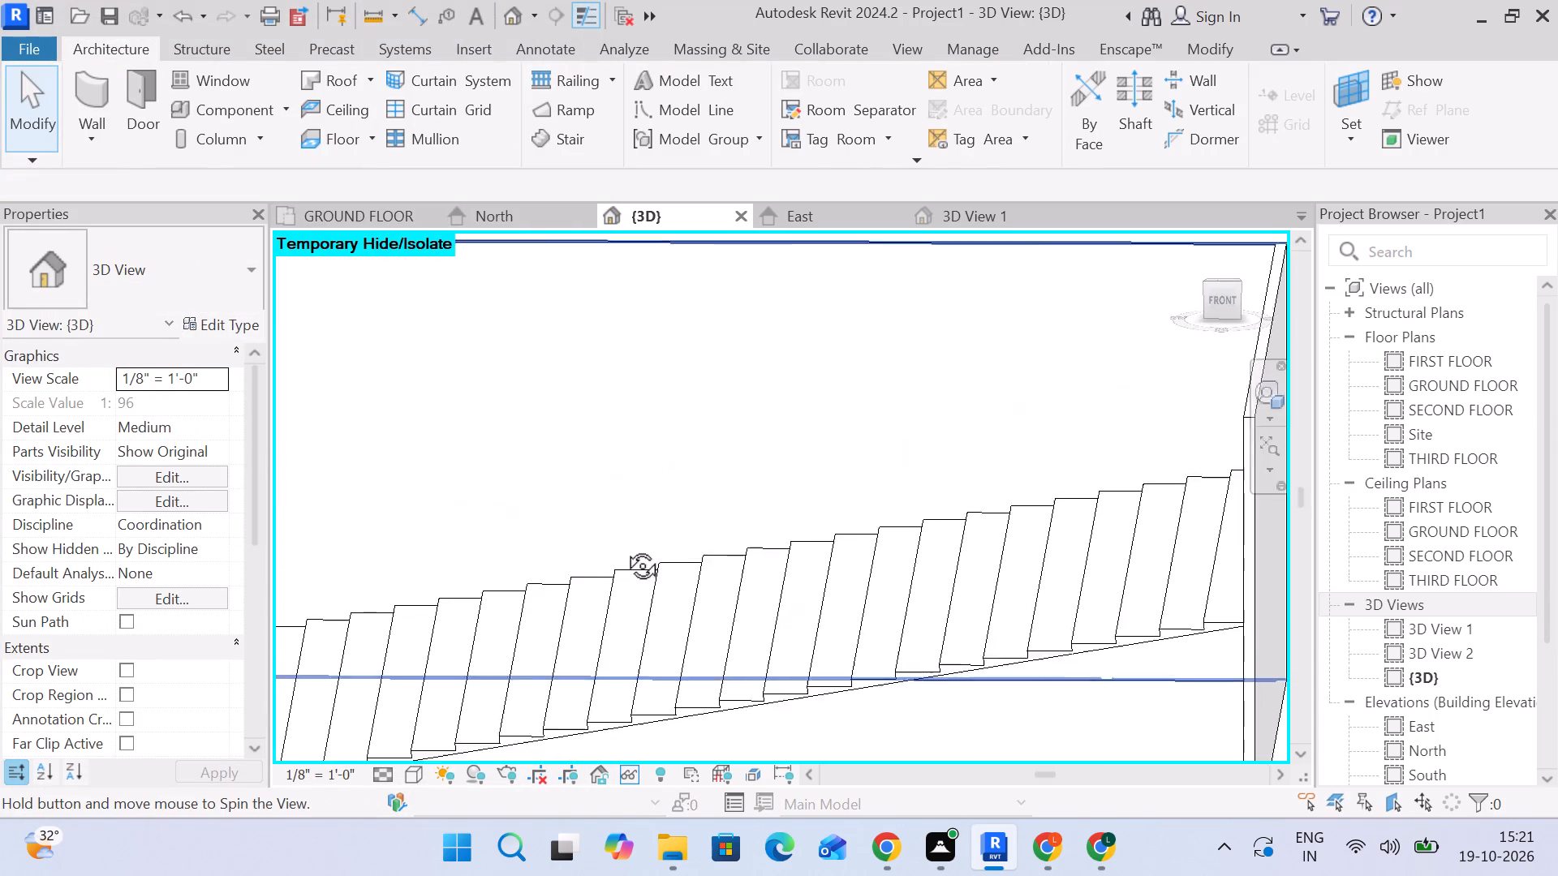
pyautogui.scroll(4, 607, 463)
pyautogui.keyDown('shift'); pyautogui.moveTo(715, 570); pyautogui.dragTo(695, 580, button='middle'); pyautogui.keyUp('shift')
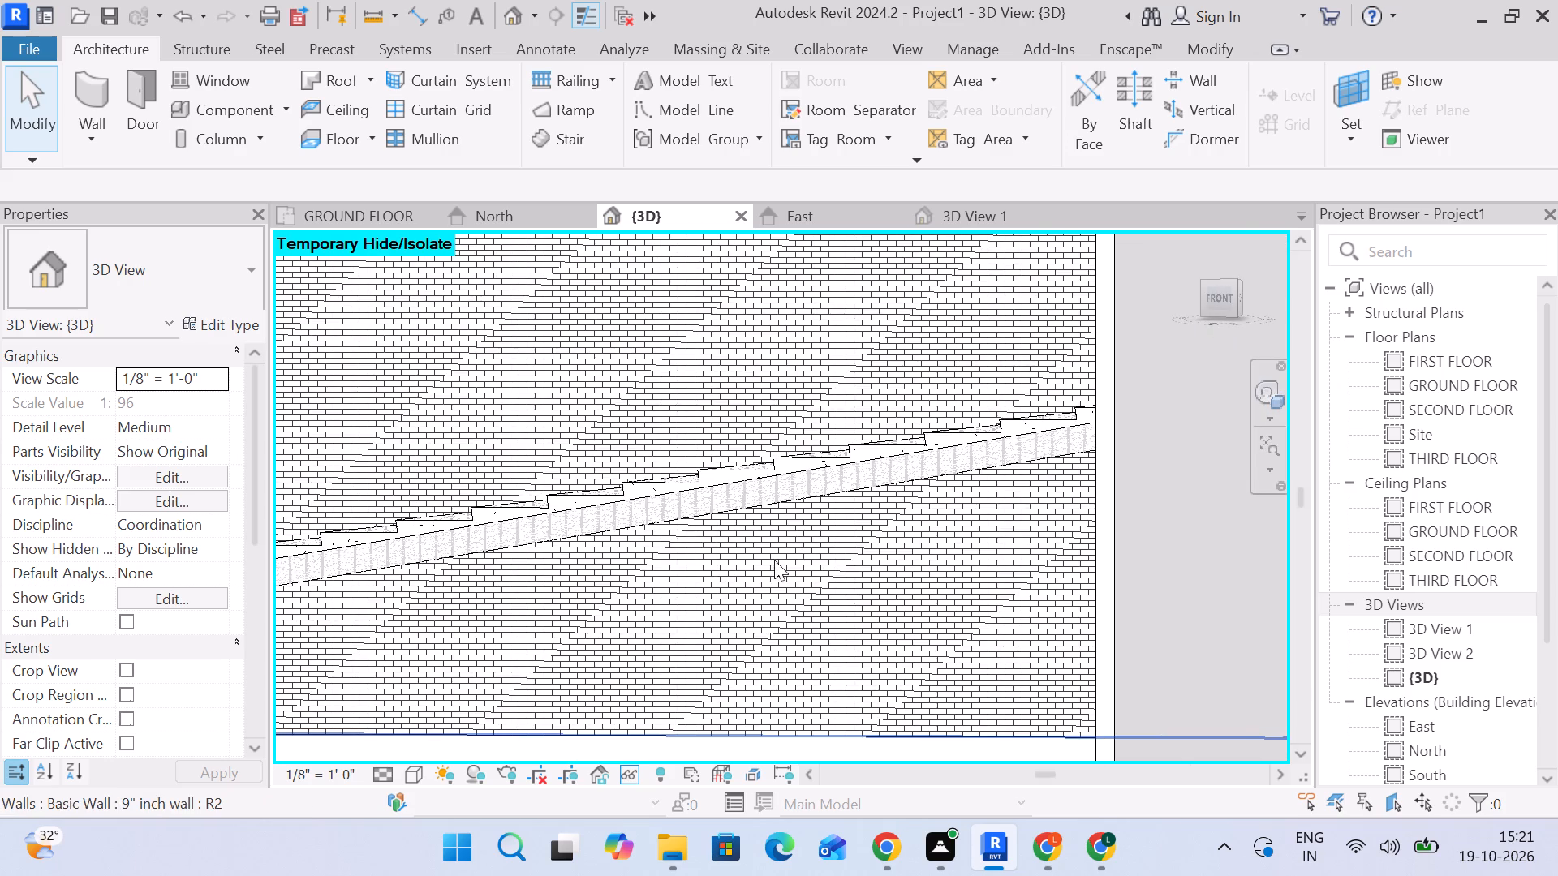
pyautogui.keyDown('shift'); pyautogui.moveTo(789, 524); pyautogui.dragTo(798, 531, button='middle'); pyautogui.keyUp('shift')
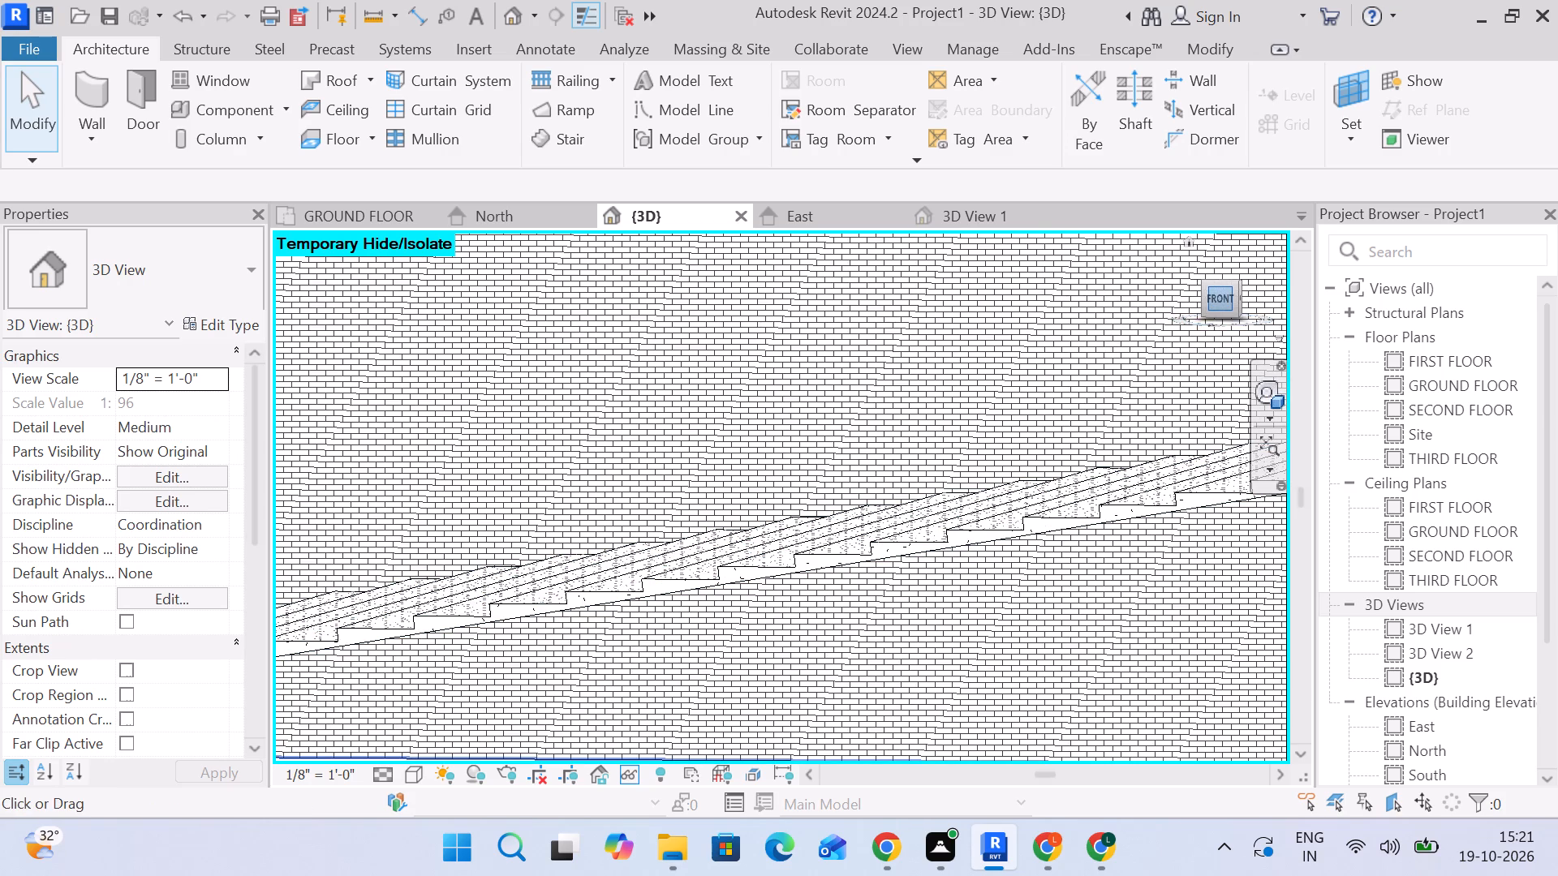
pyautogui.click(1216, 303)
pyautogui.scroll(7, 814, 582)
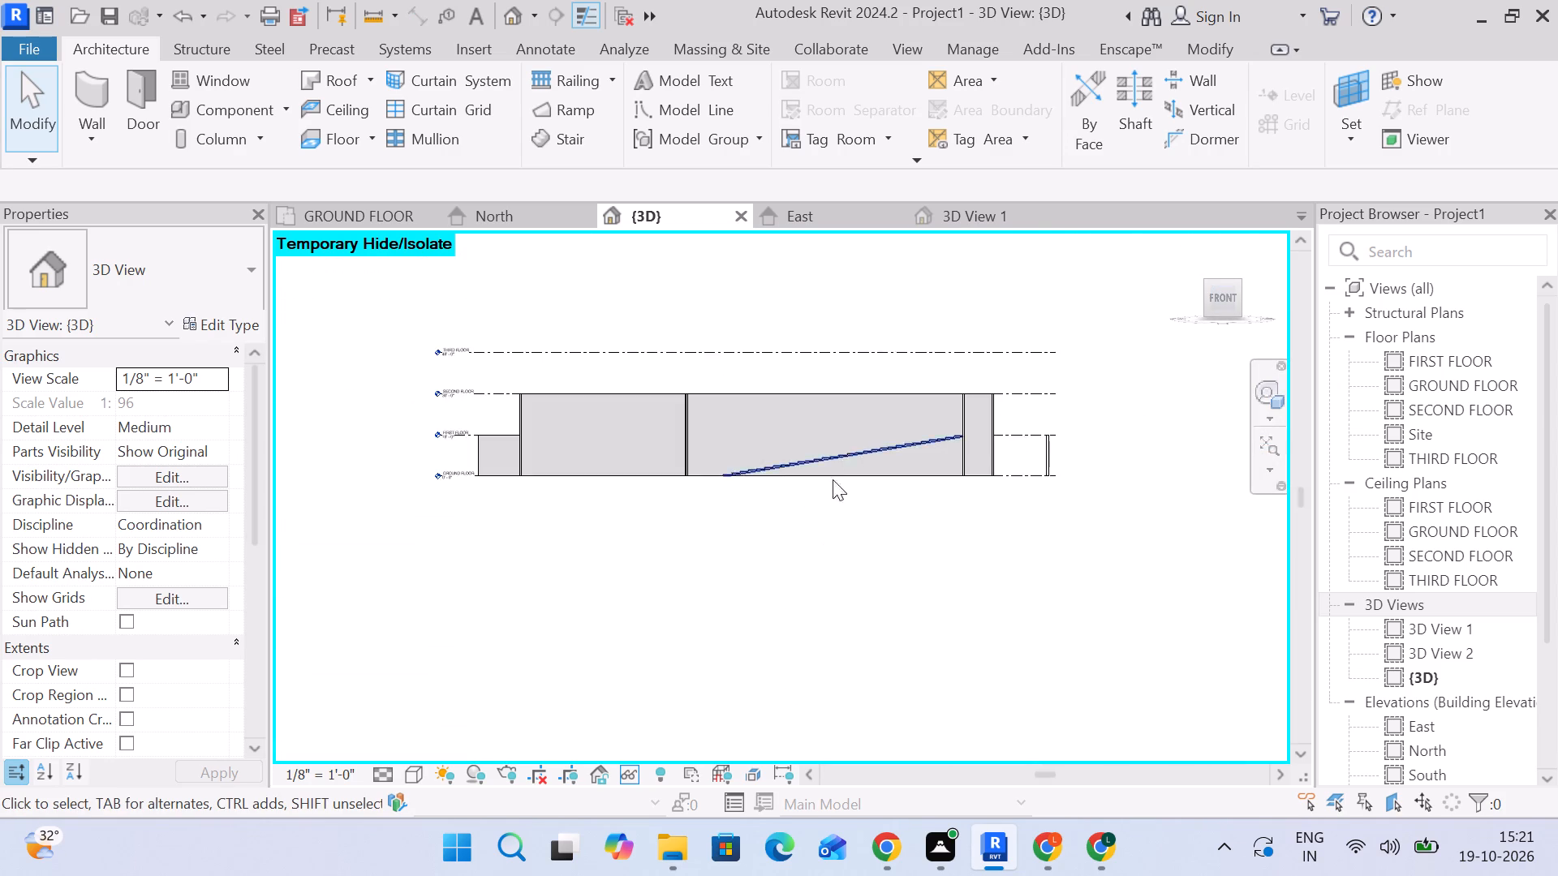
pyautogui.scroll(19, 833, 479)
# Through the Monolithic Stair's type properties, rename its 7" Thickness landing type to 10" Thickness.
pyautogui.click(889, 397)
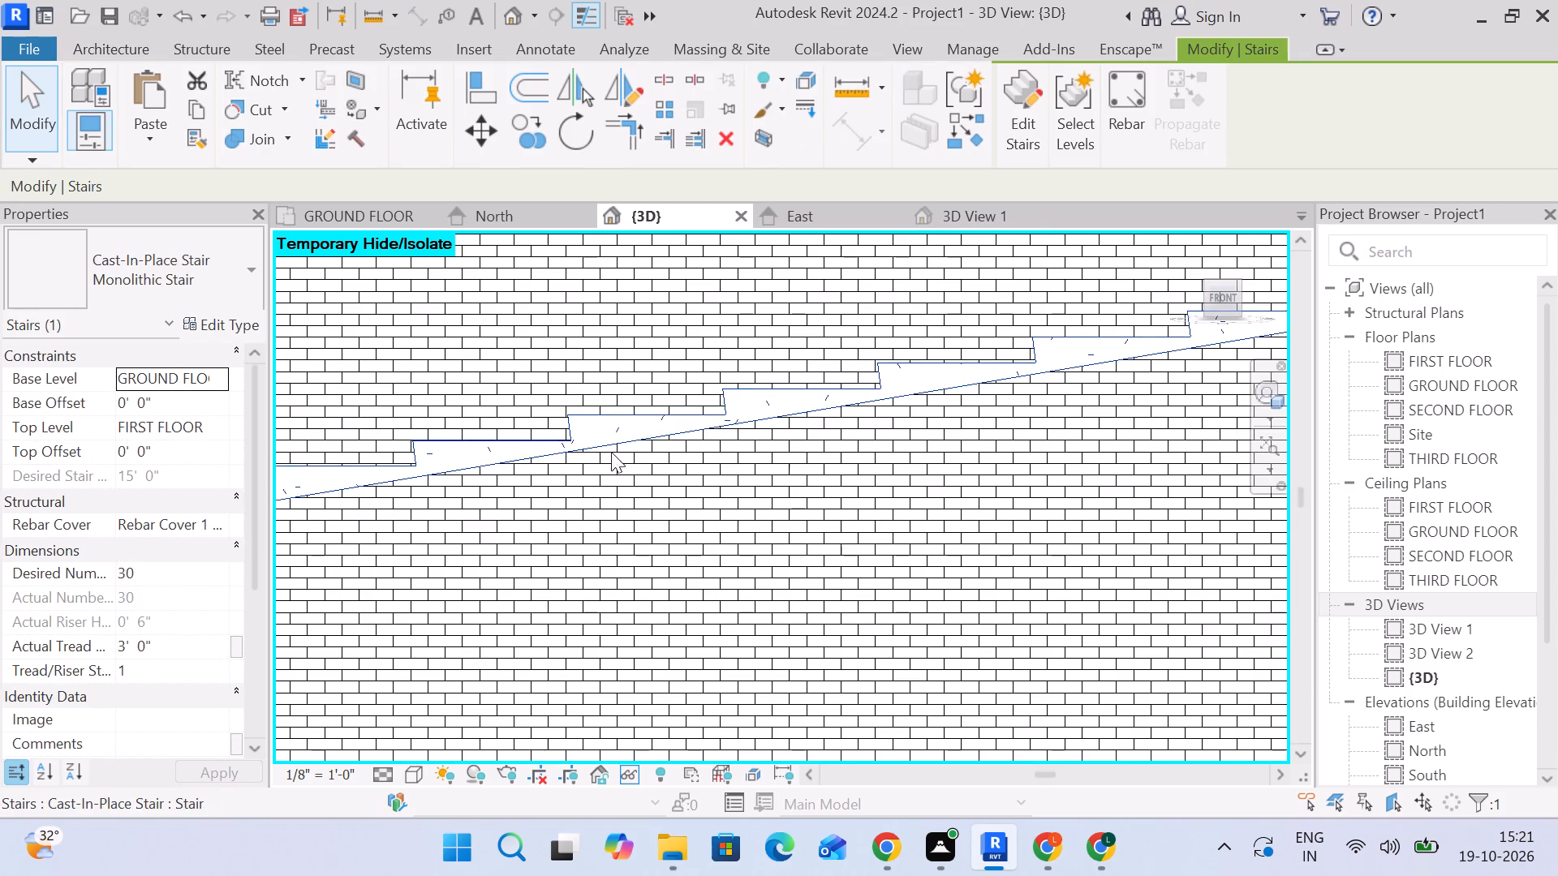
pyautogui.click(422, 474)
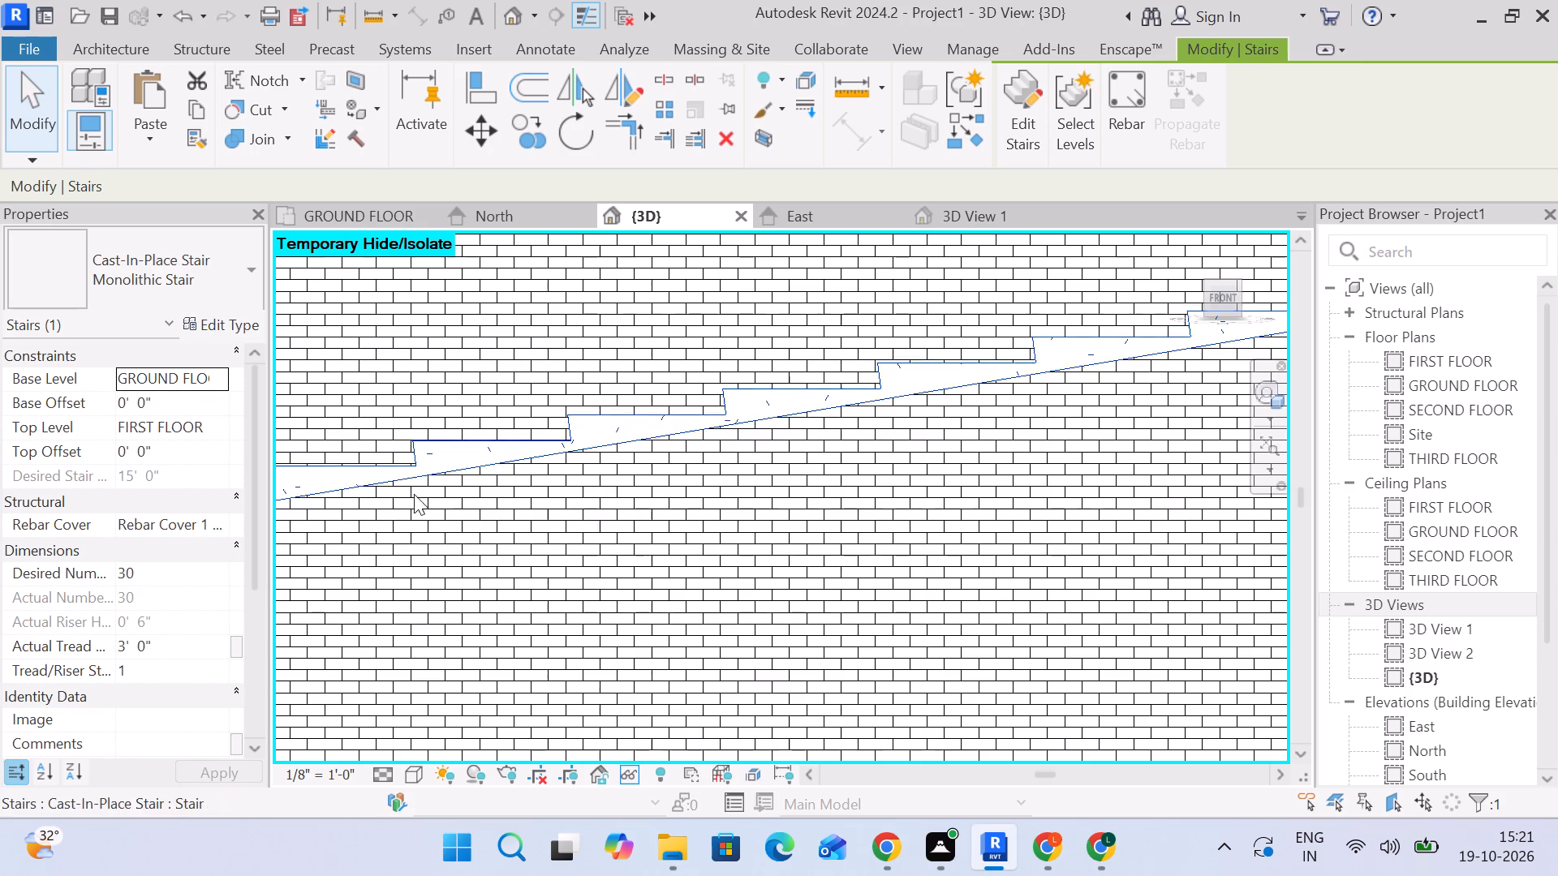
pyautogui.click(228, 316)
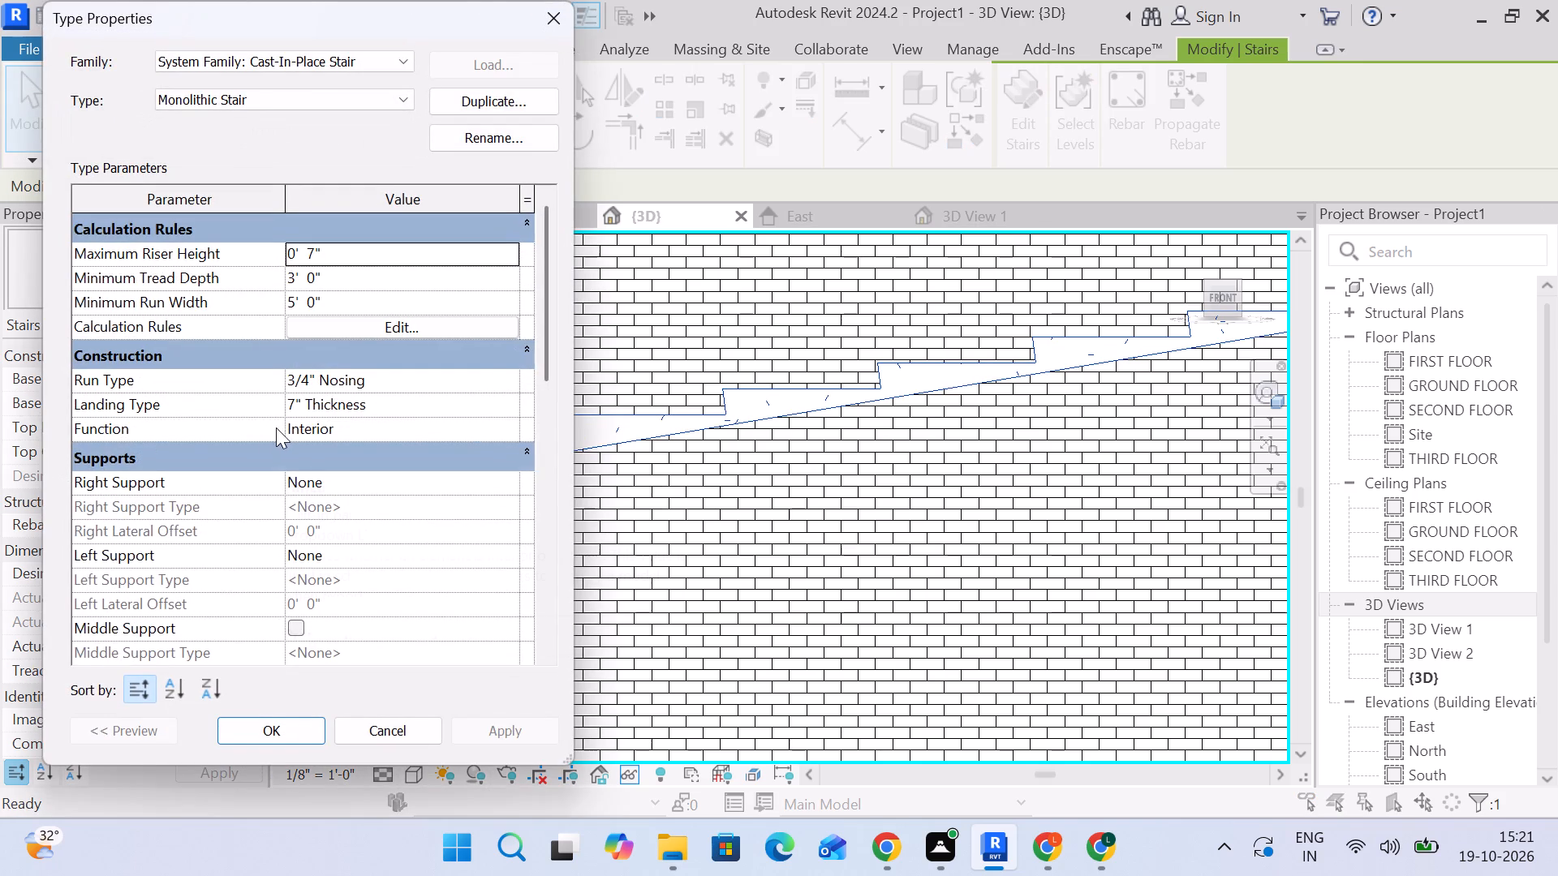
pyautogui.click(506, 405)
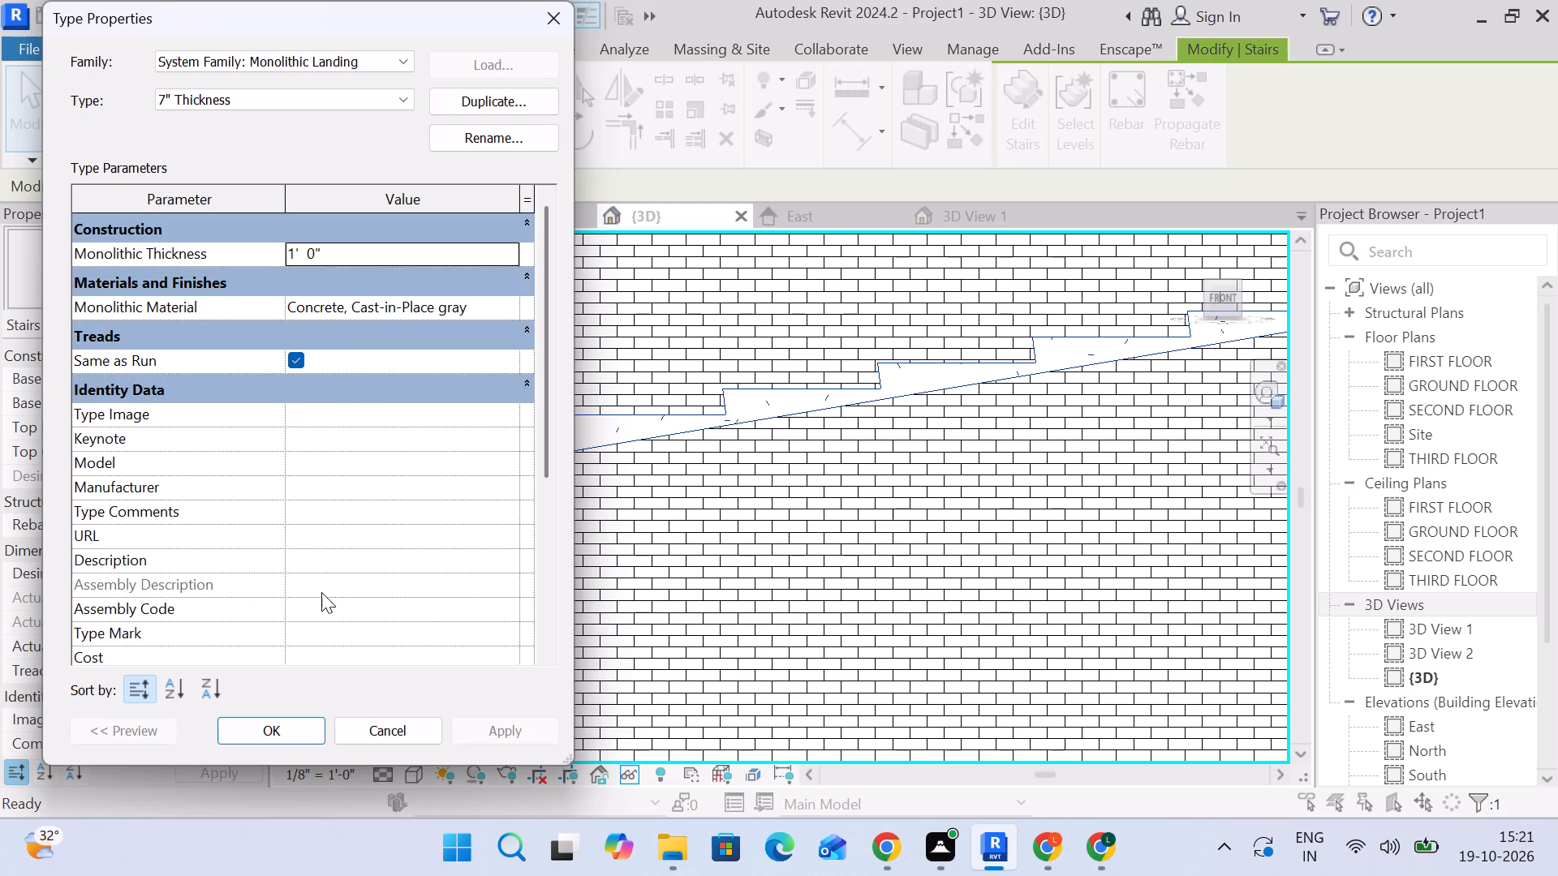
pyautogui.click(501, 131)
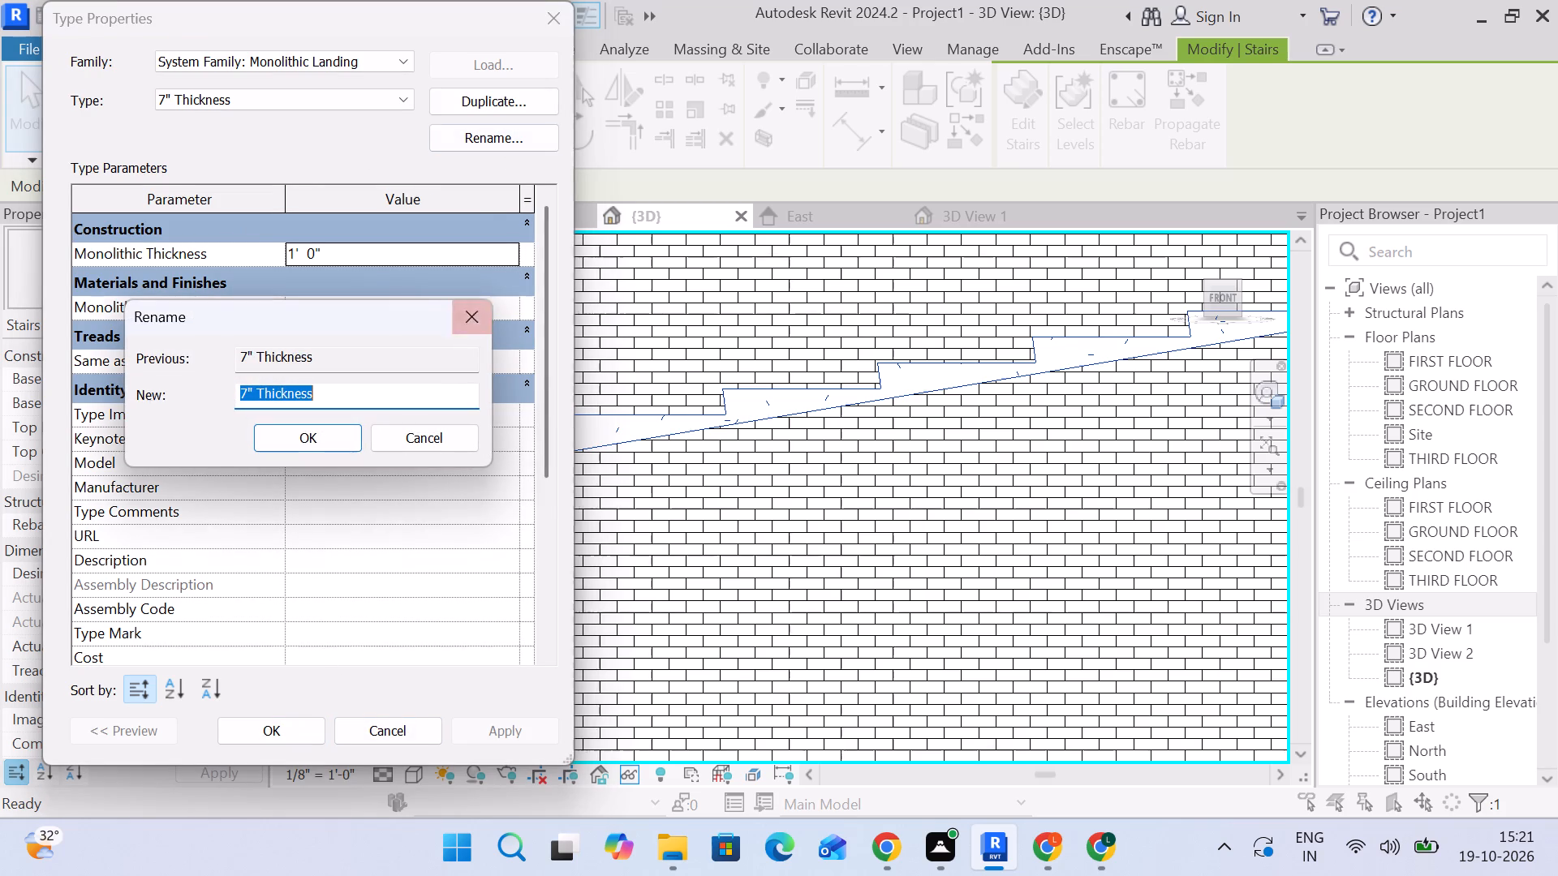
pyautogui.press('1')
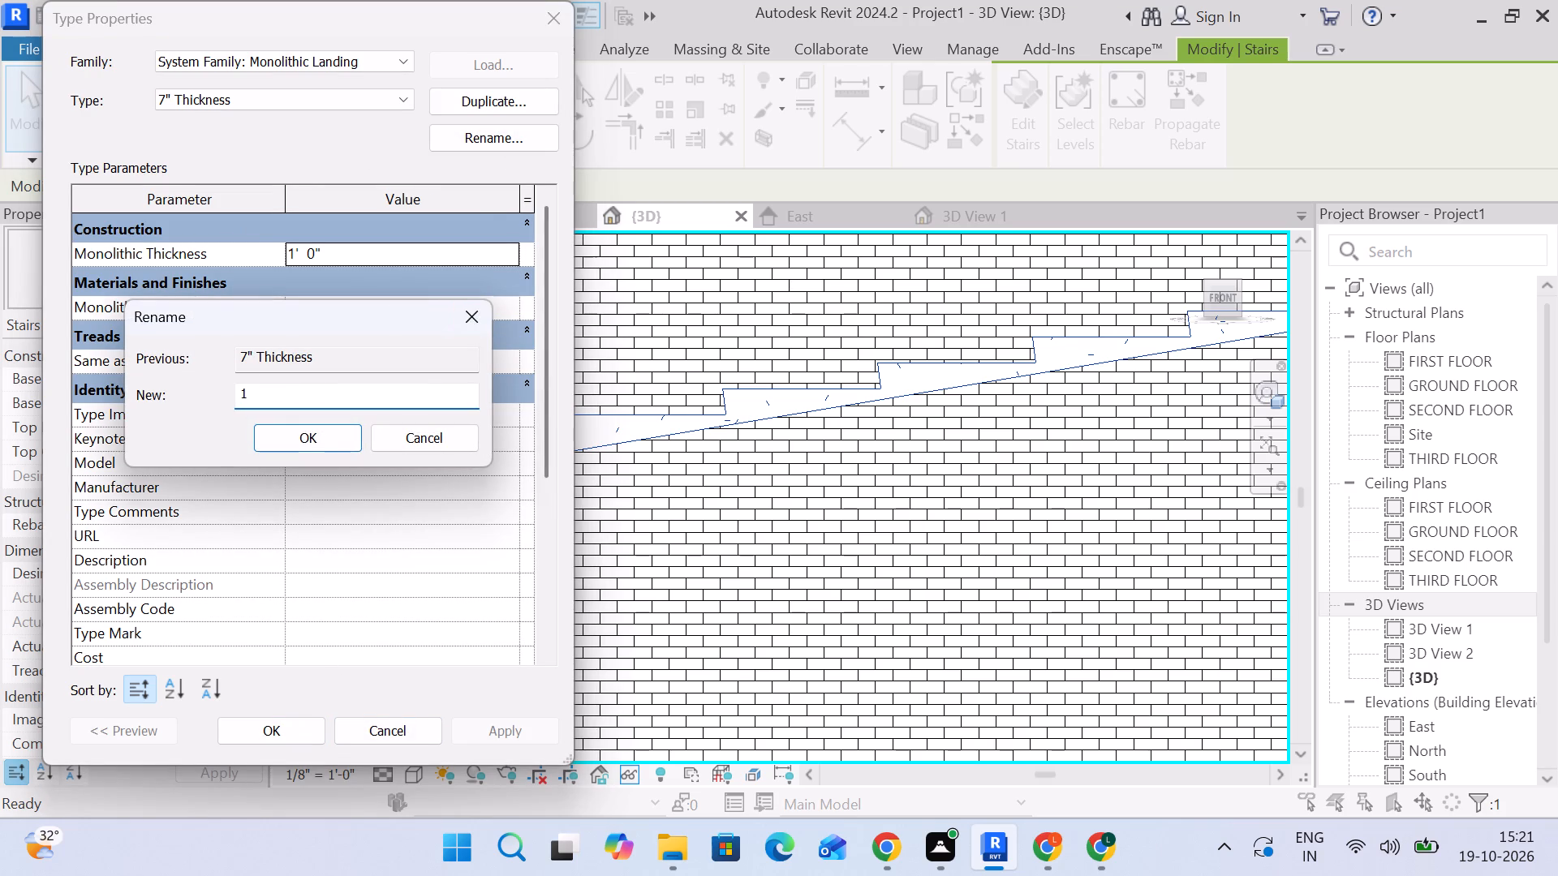
pyautogui.press('0')
pyautogui.hotkey('ctrl', 'z')
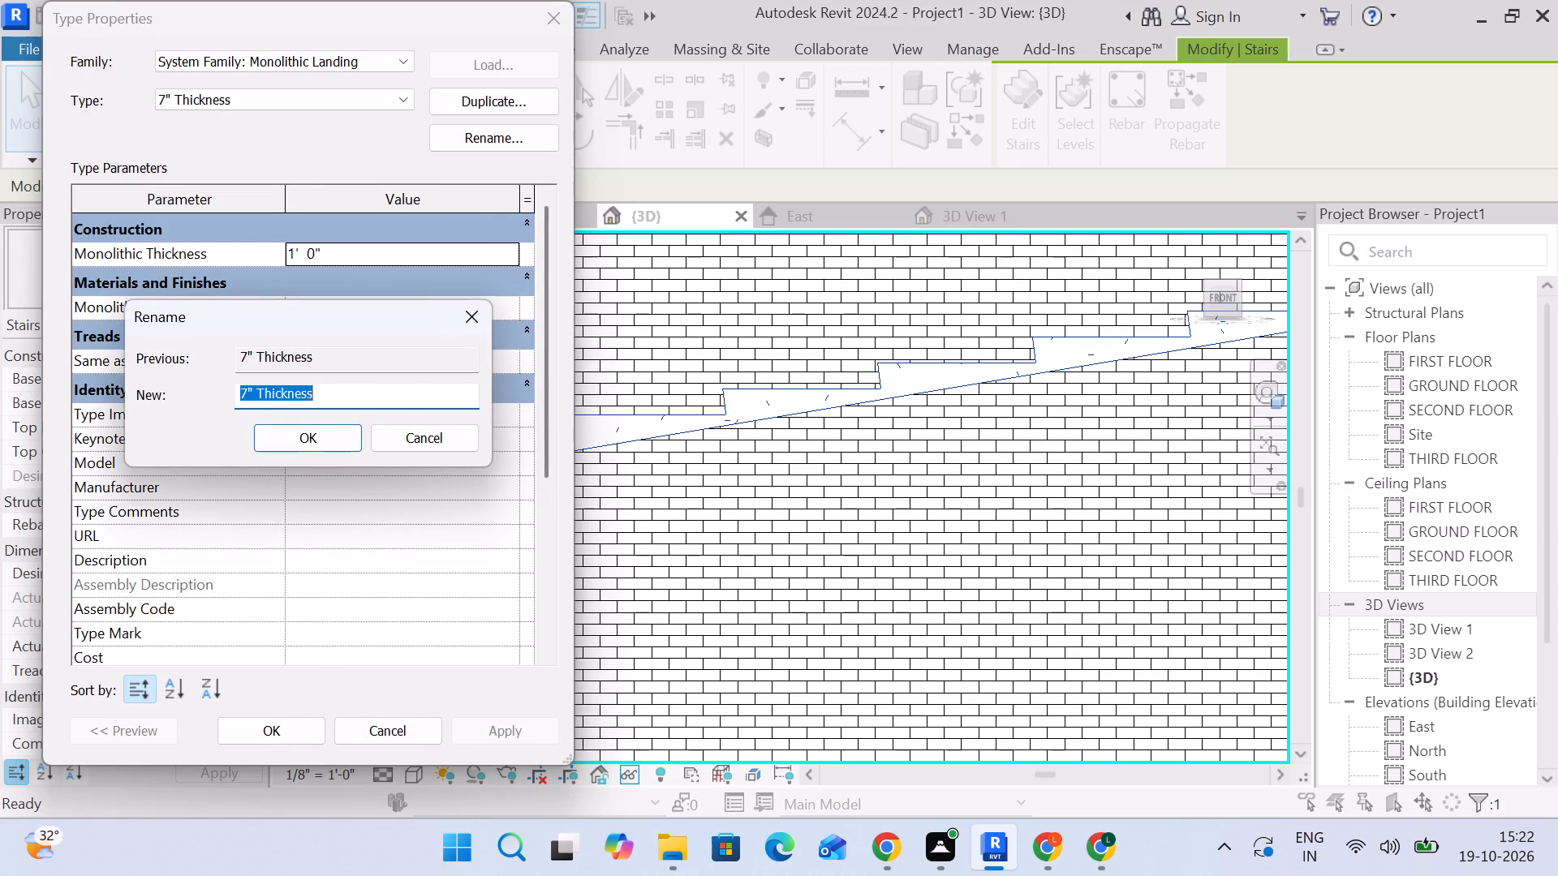
pyautogui.click(254, 406)
pyautogui.click(245, 389)
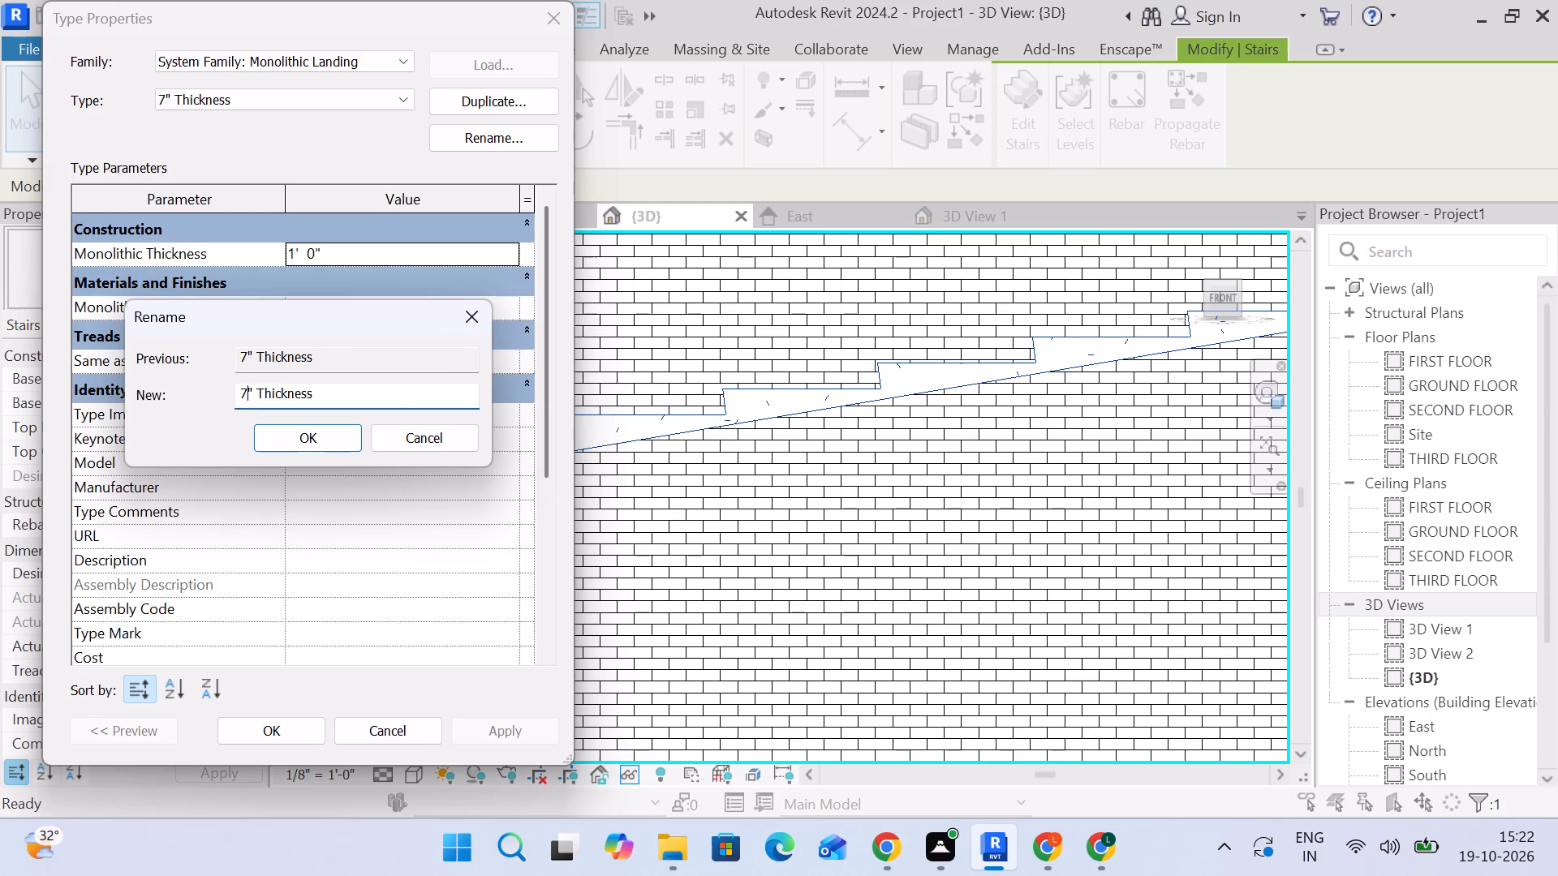
pyautogui.press('BackSpace')
pyautogui.write('10')
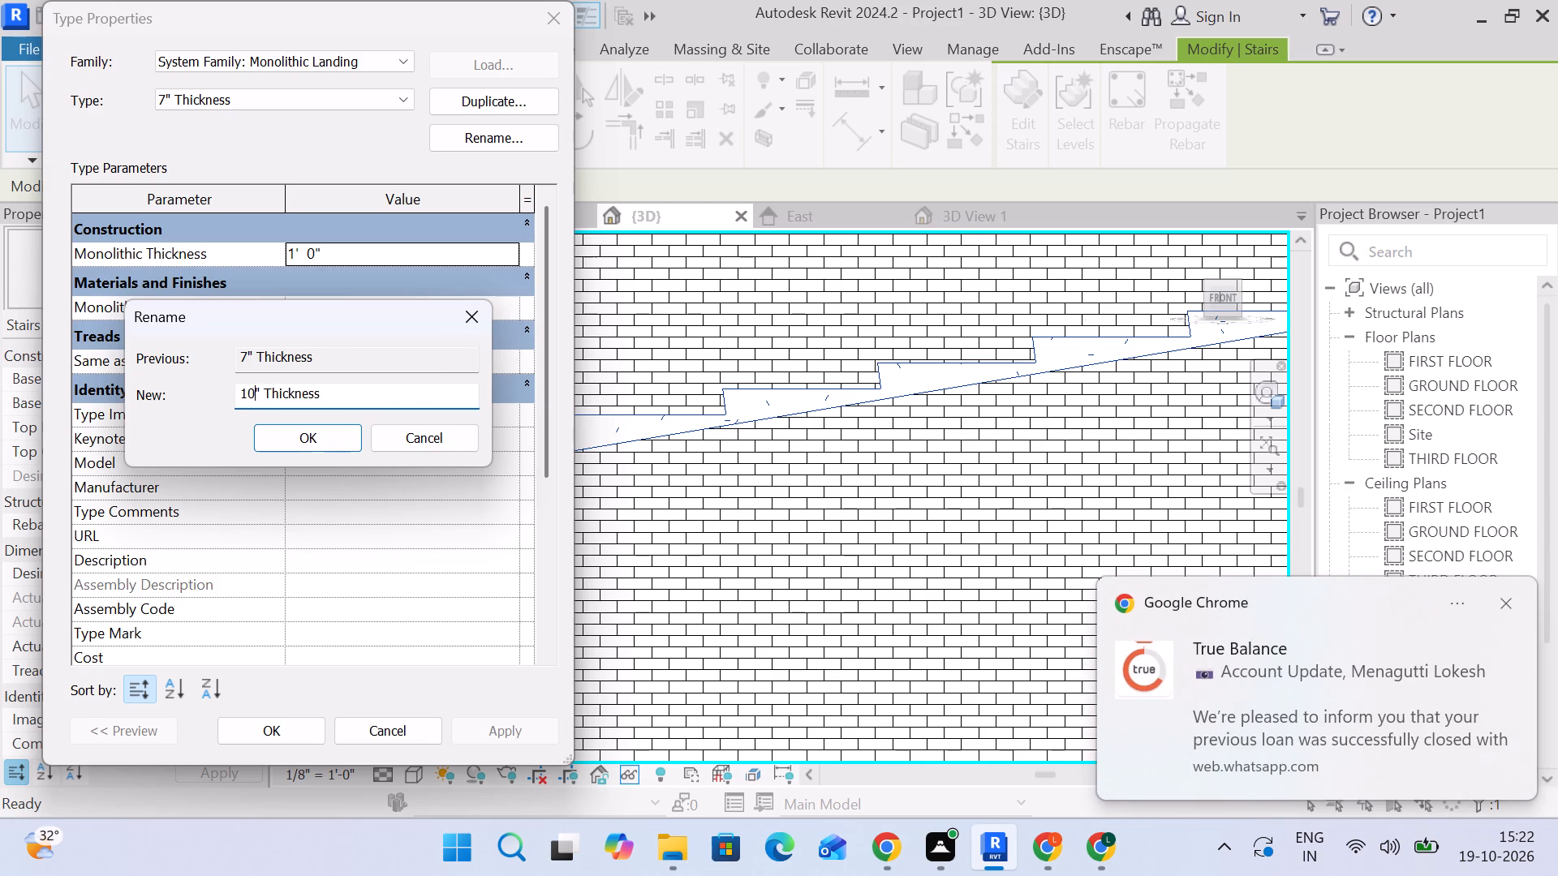
pyautogui.click(286, 450)
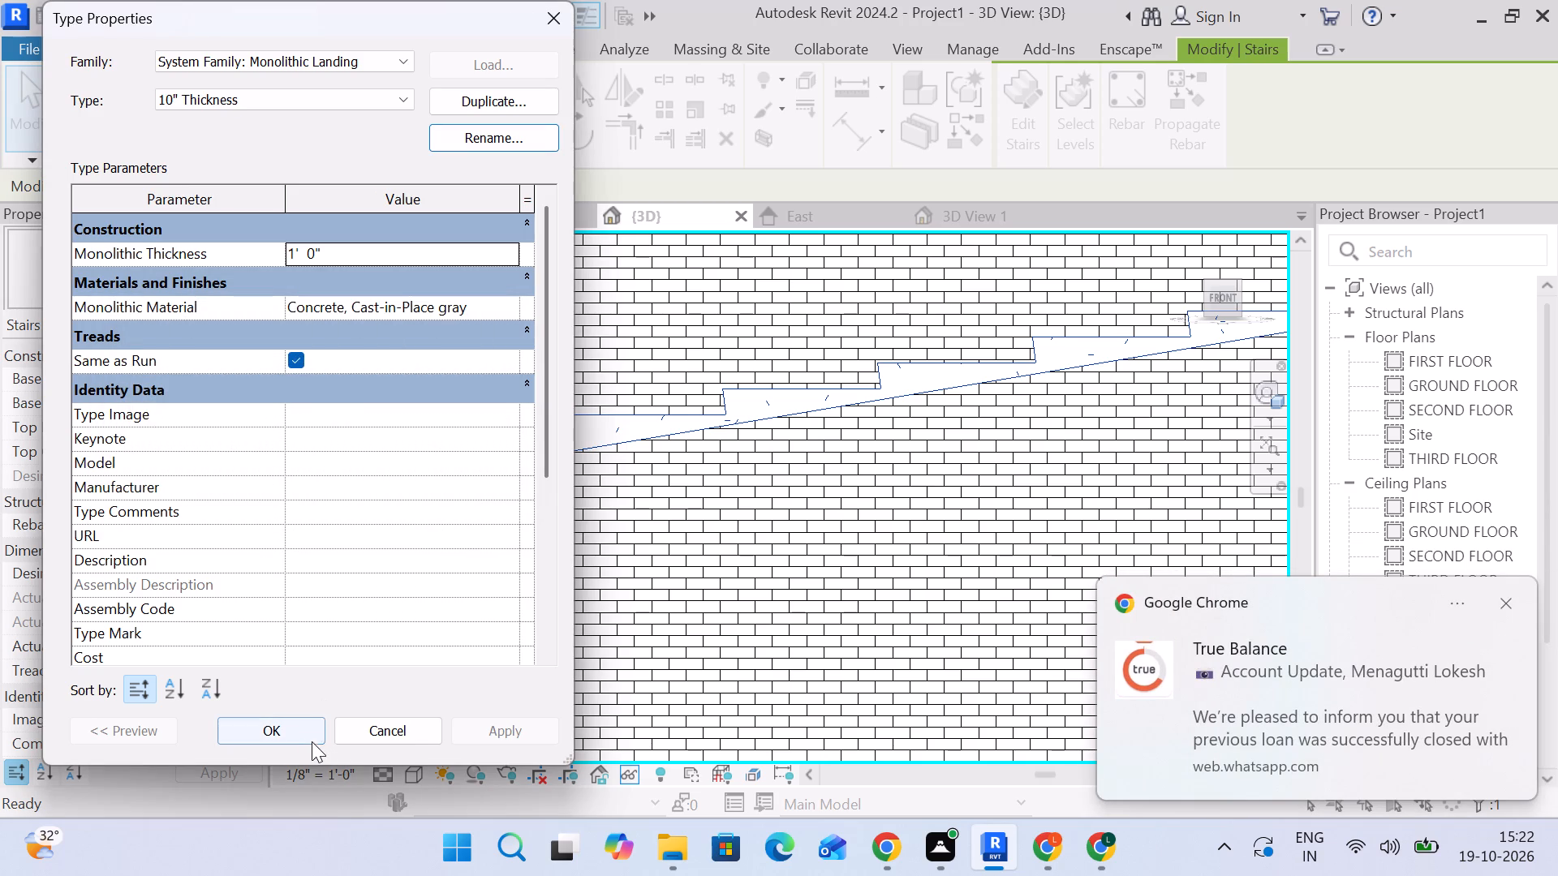
pyautogui.click(307, 740)
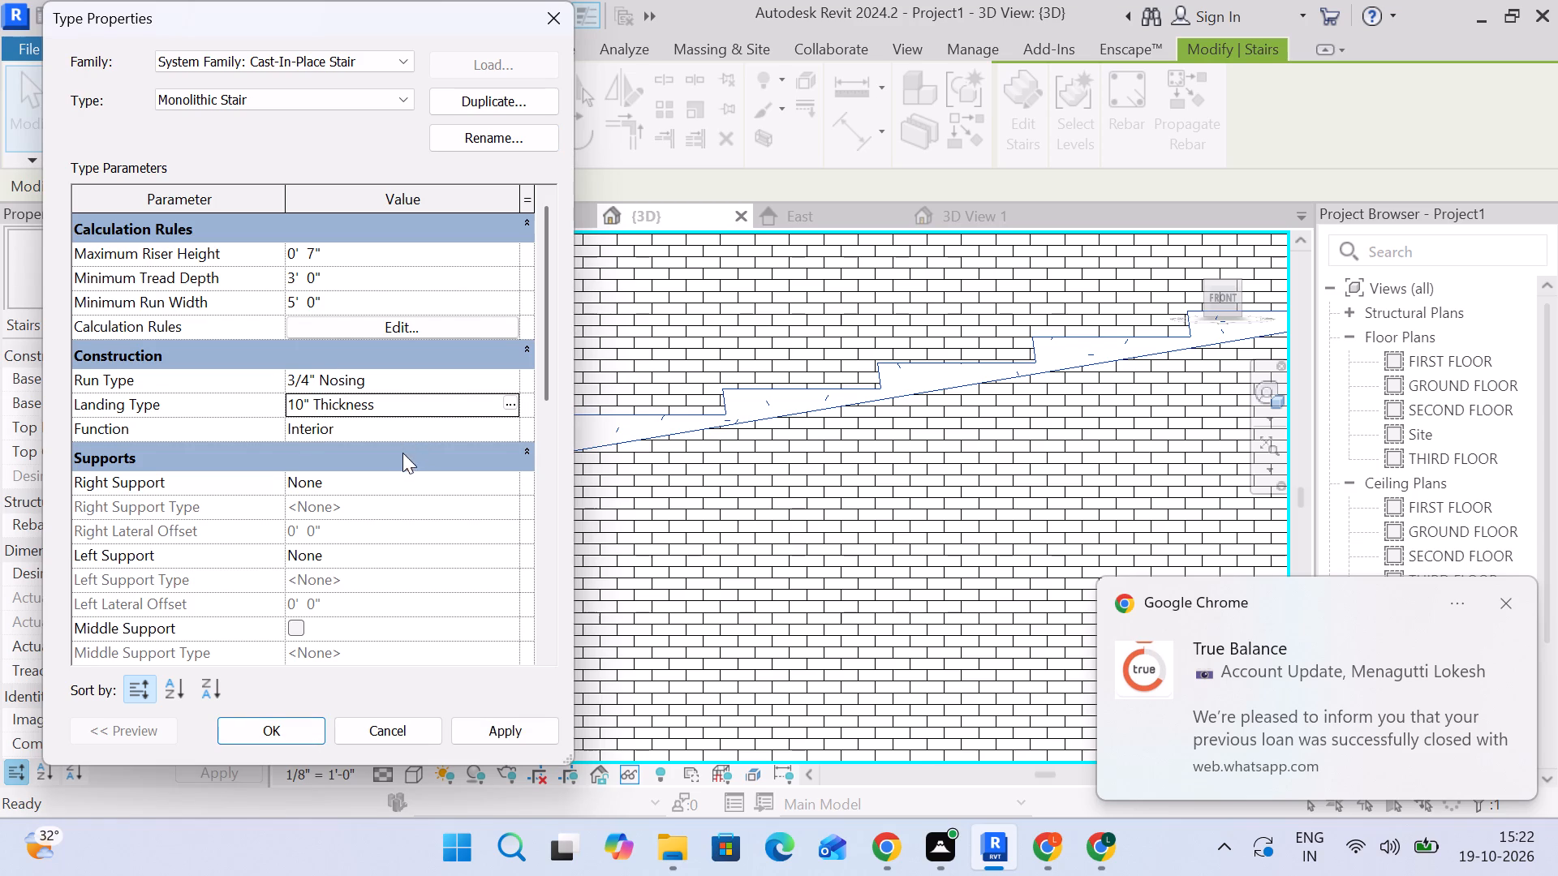
# Set the Nosing Length of the stair's 3/4" Nosing run type to 0', deleting the dimensions that become invalid, and apply the type changes.
pyautogui.click(387, 383)
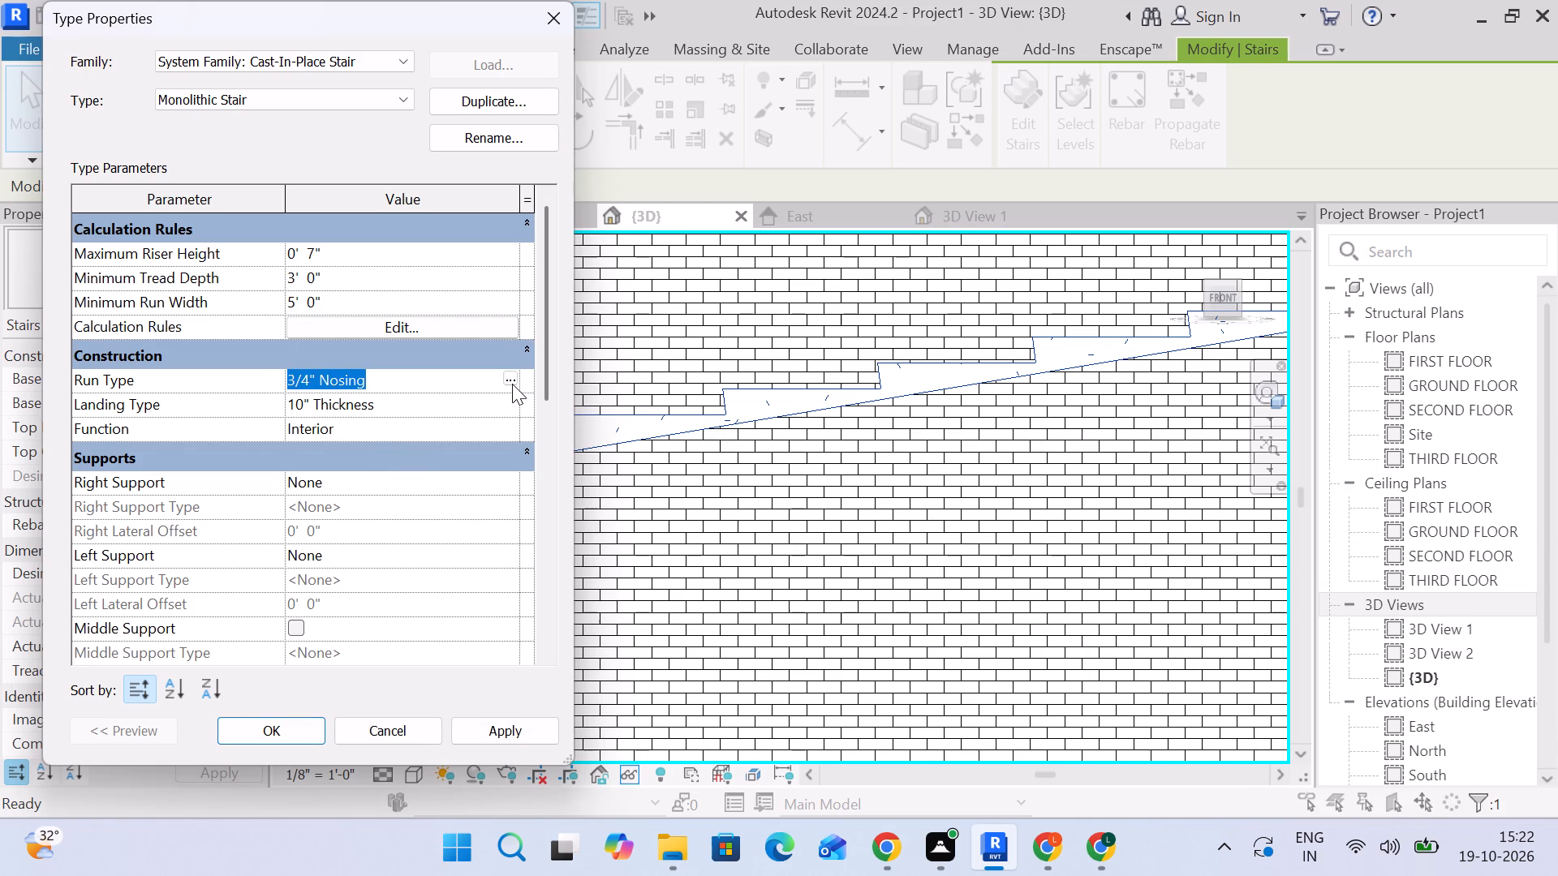
pyautogui.click(512, 384)
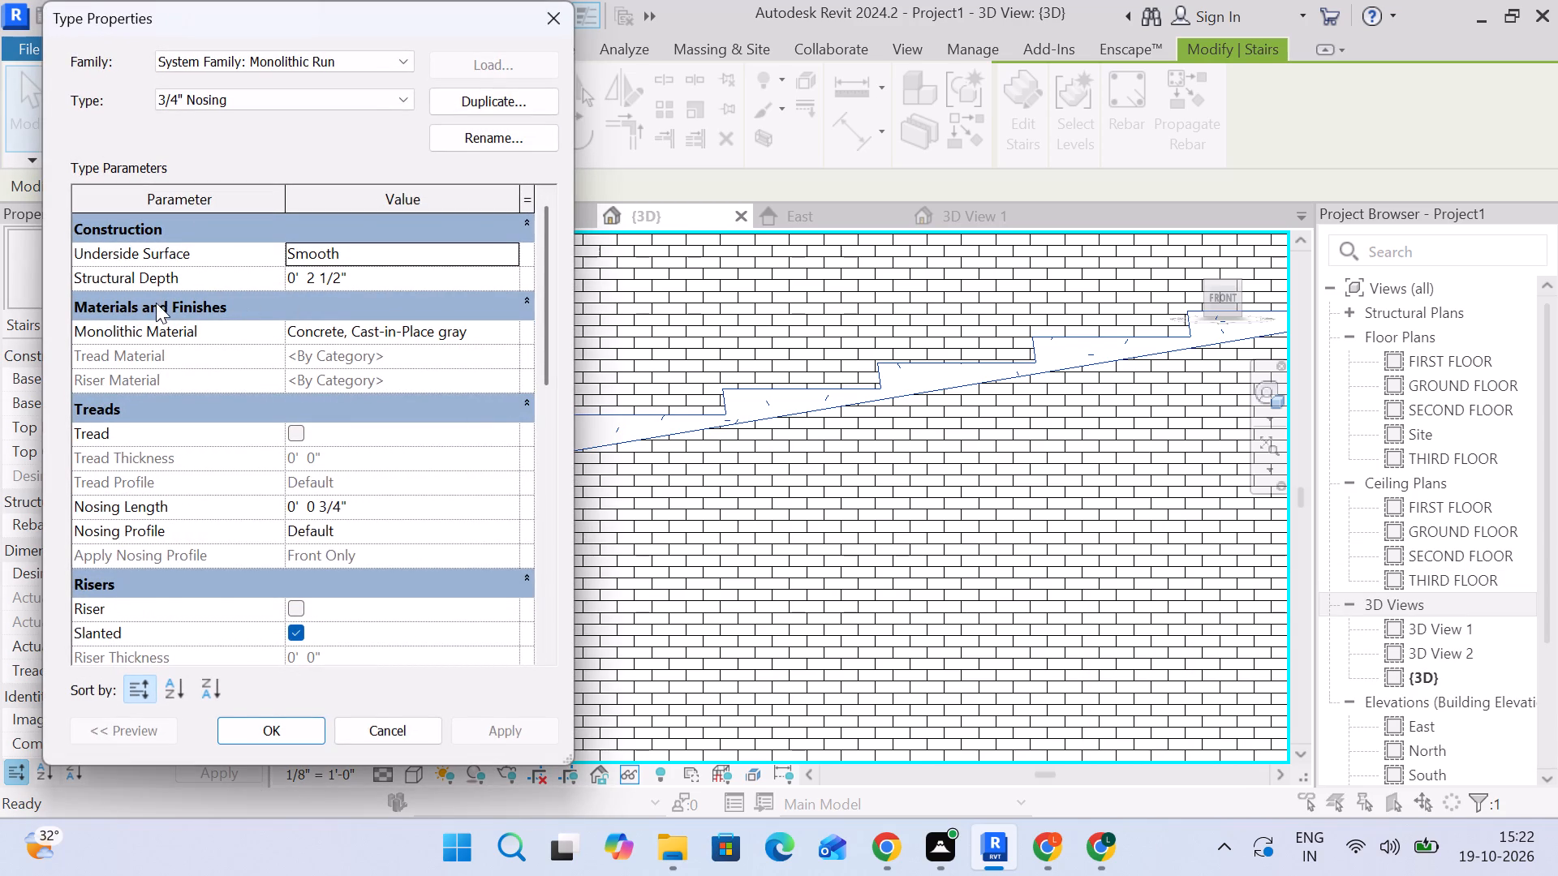
pyautogui.click(394, 507)
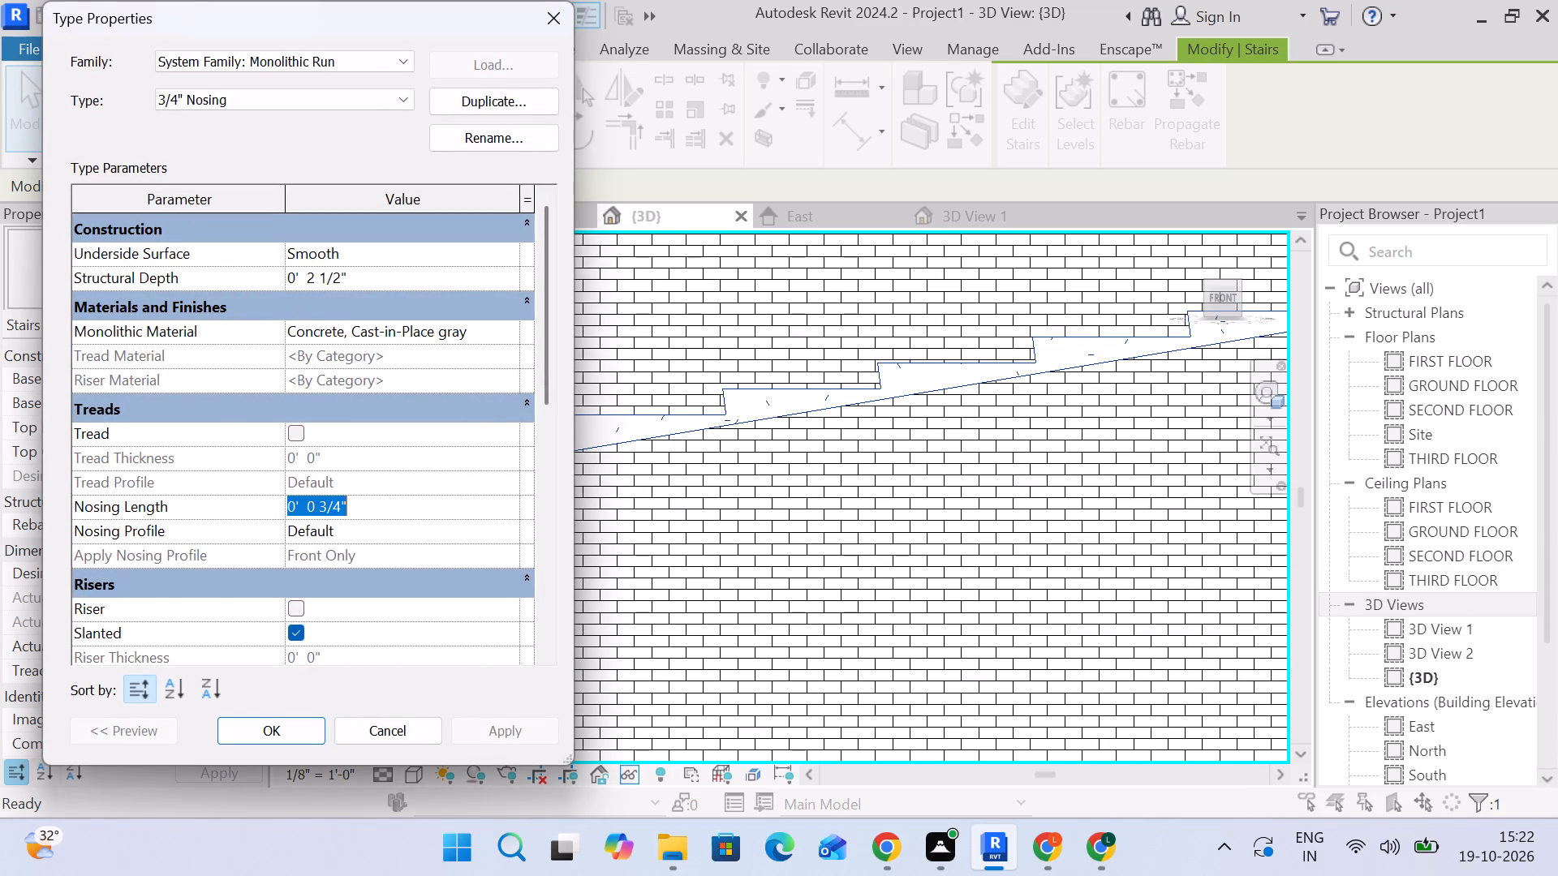
pyautogui.press('0')
pyautogui.press("'")
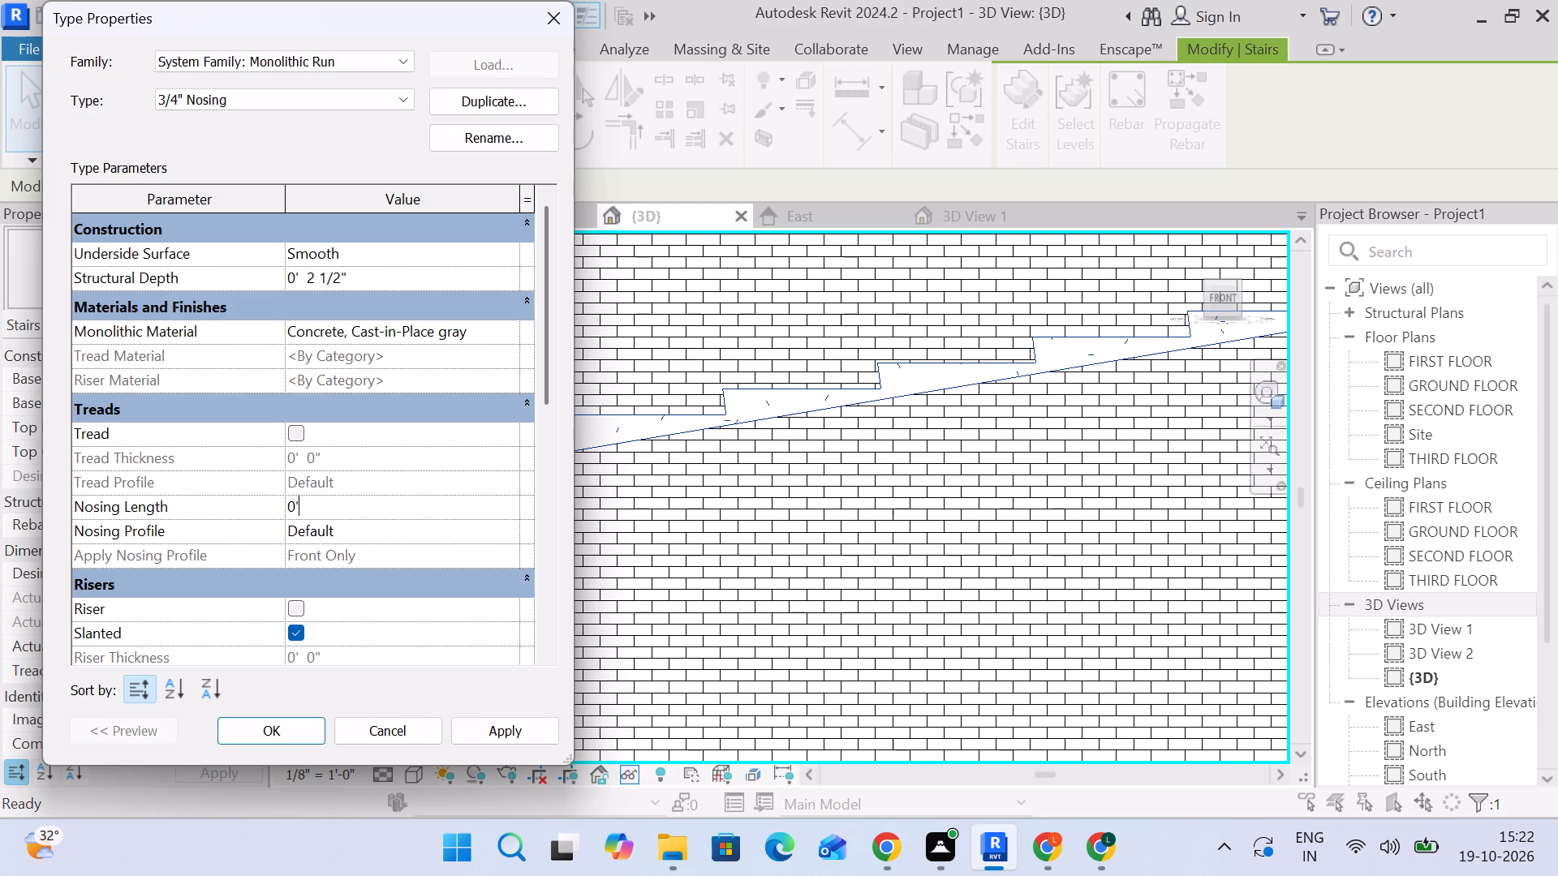
pyautogui.press('Return')
pyautogui.click(488, 727)
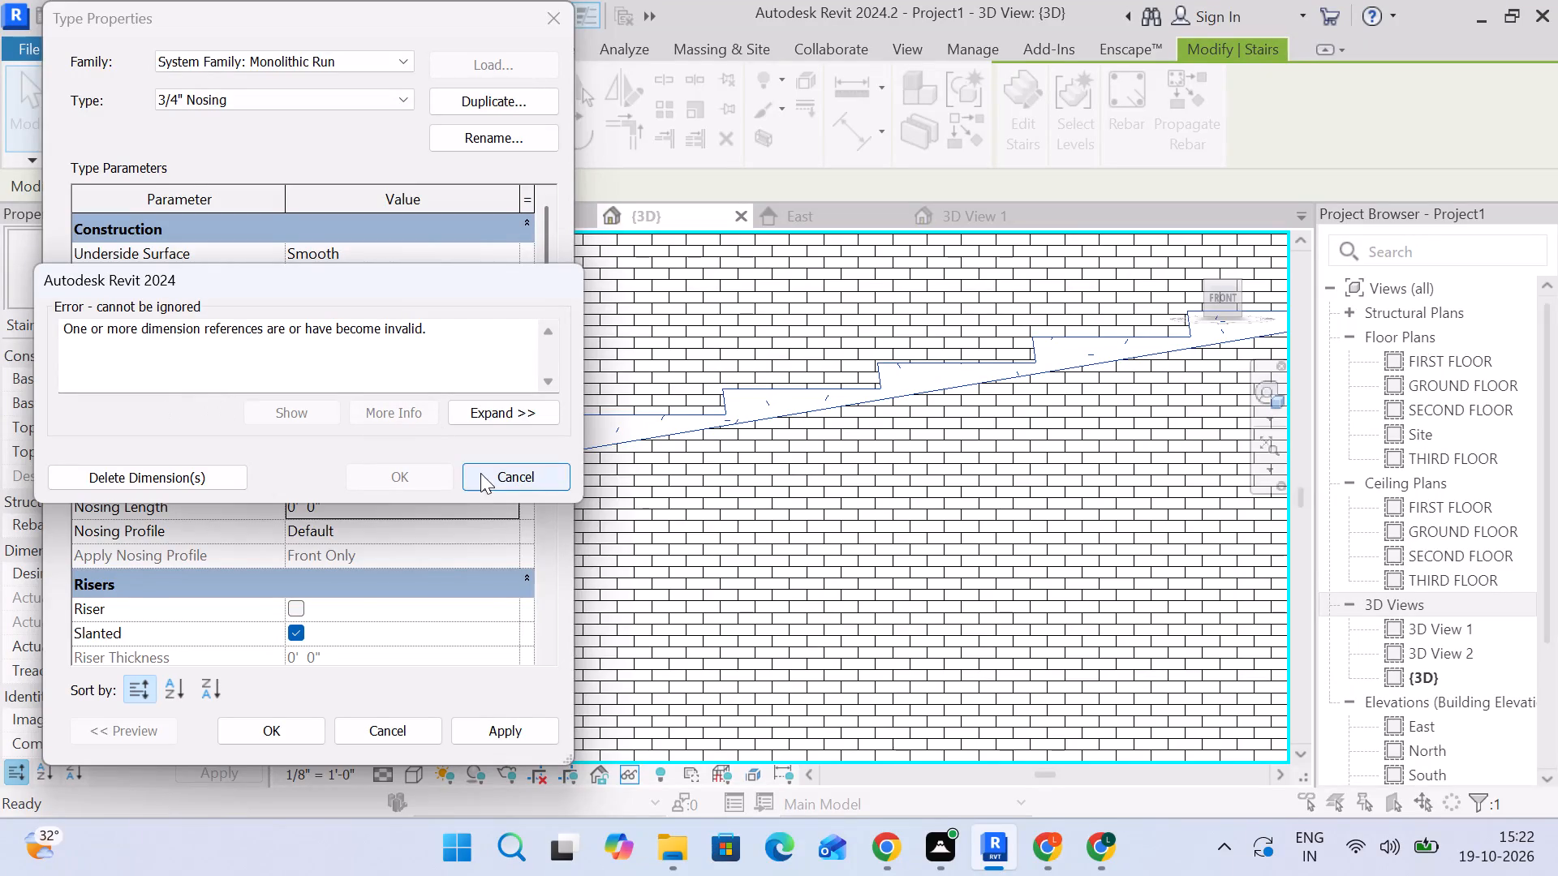
pyautogui.click(175, 474)
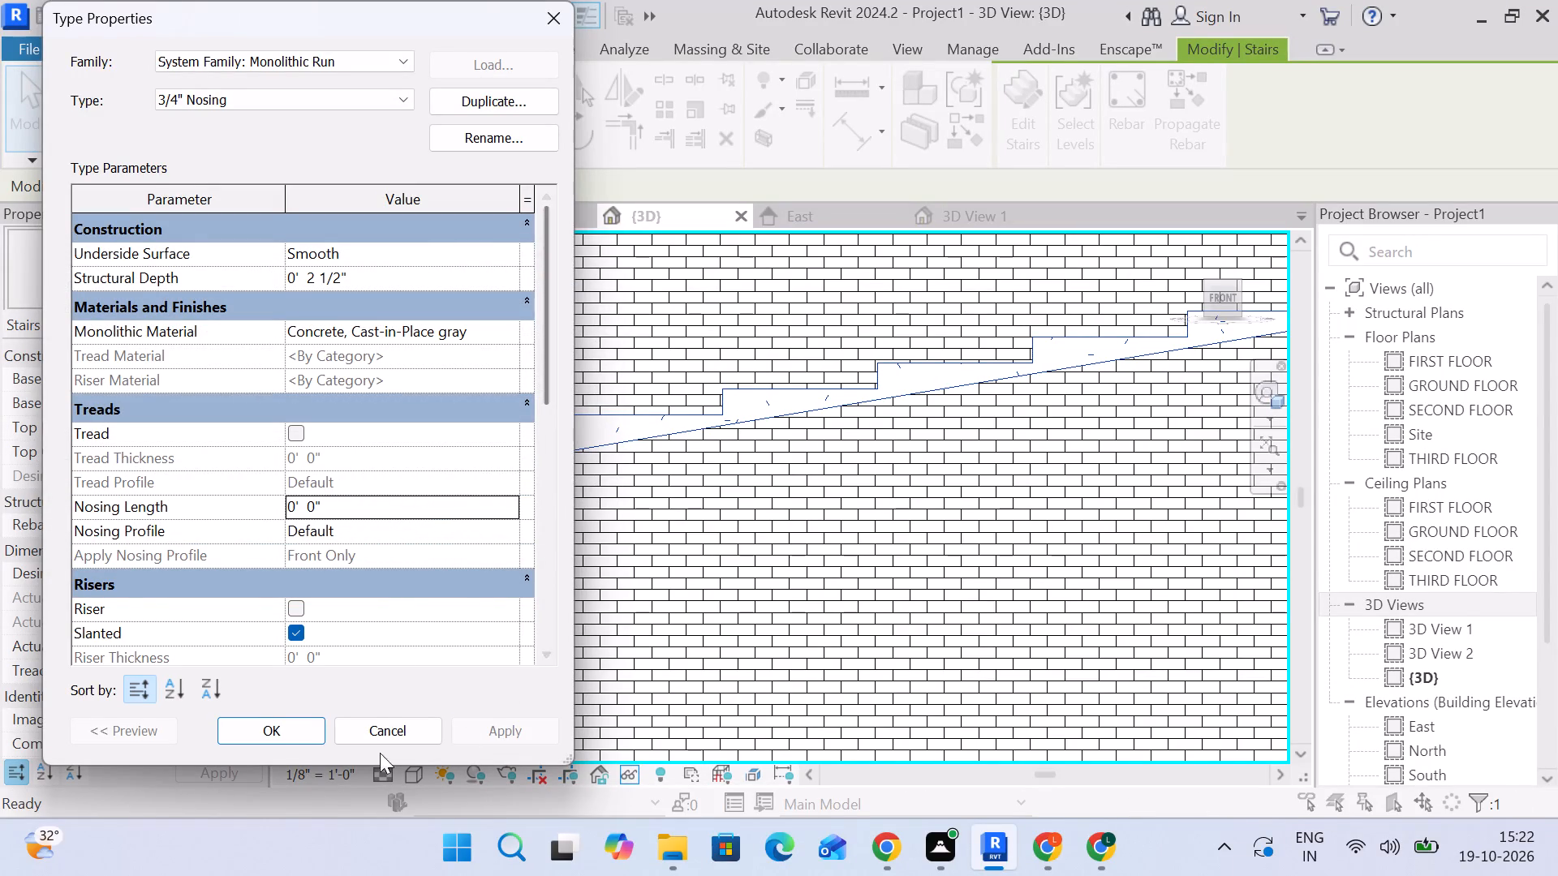
pyautogui.click(279, 734)
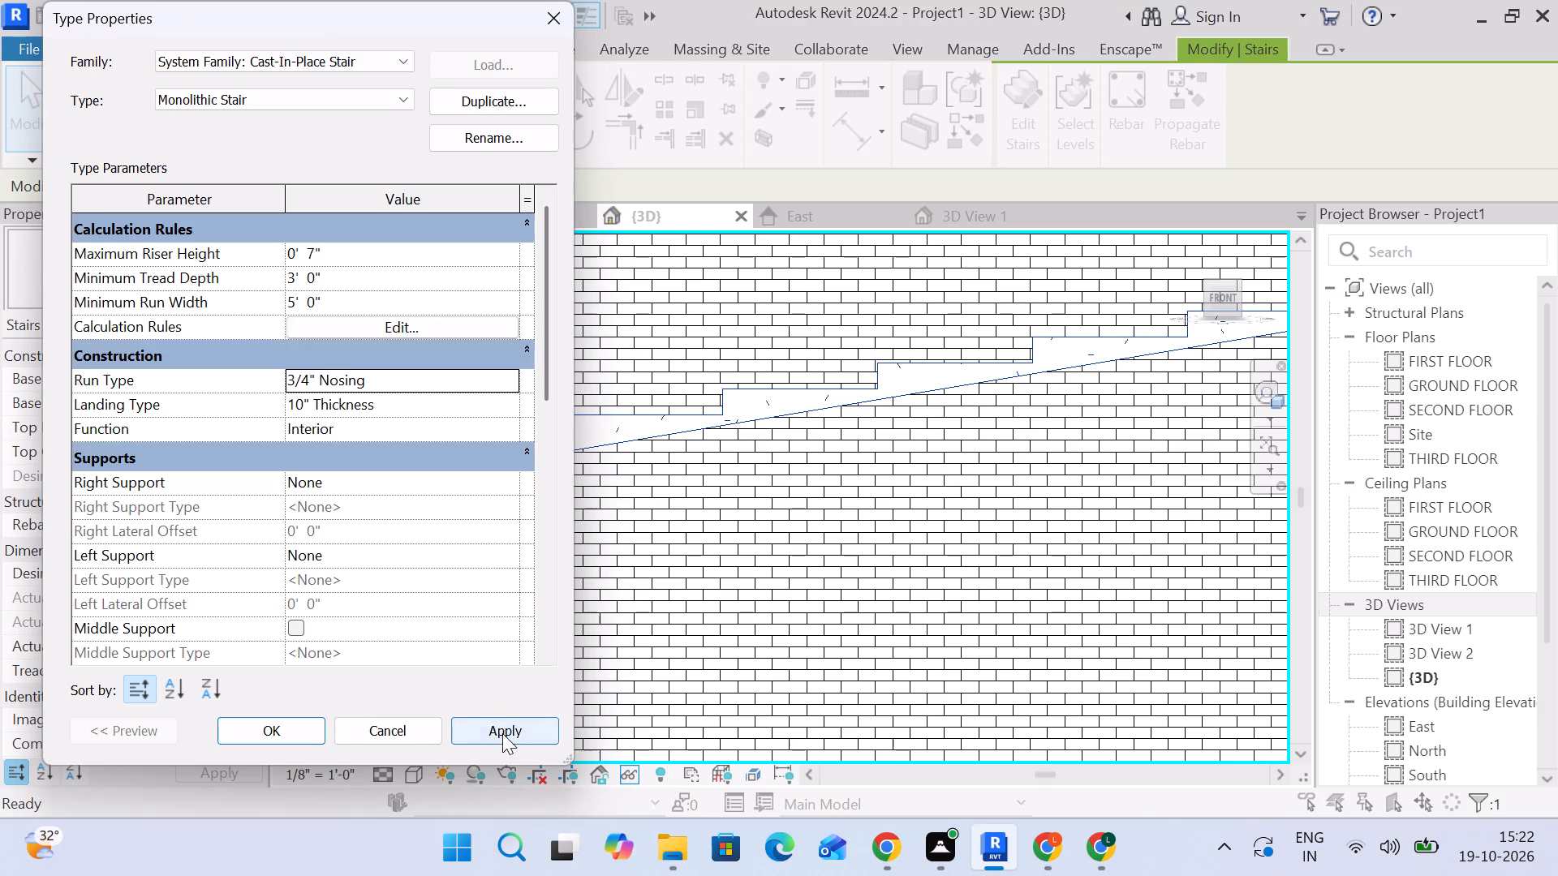
pyautogui.click(502, 733)
pyautogui.click(273, 728)
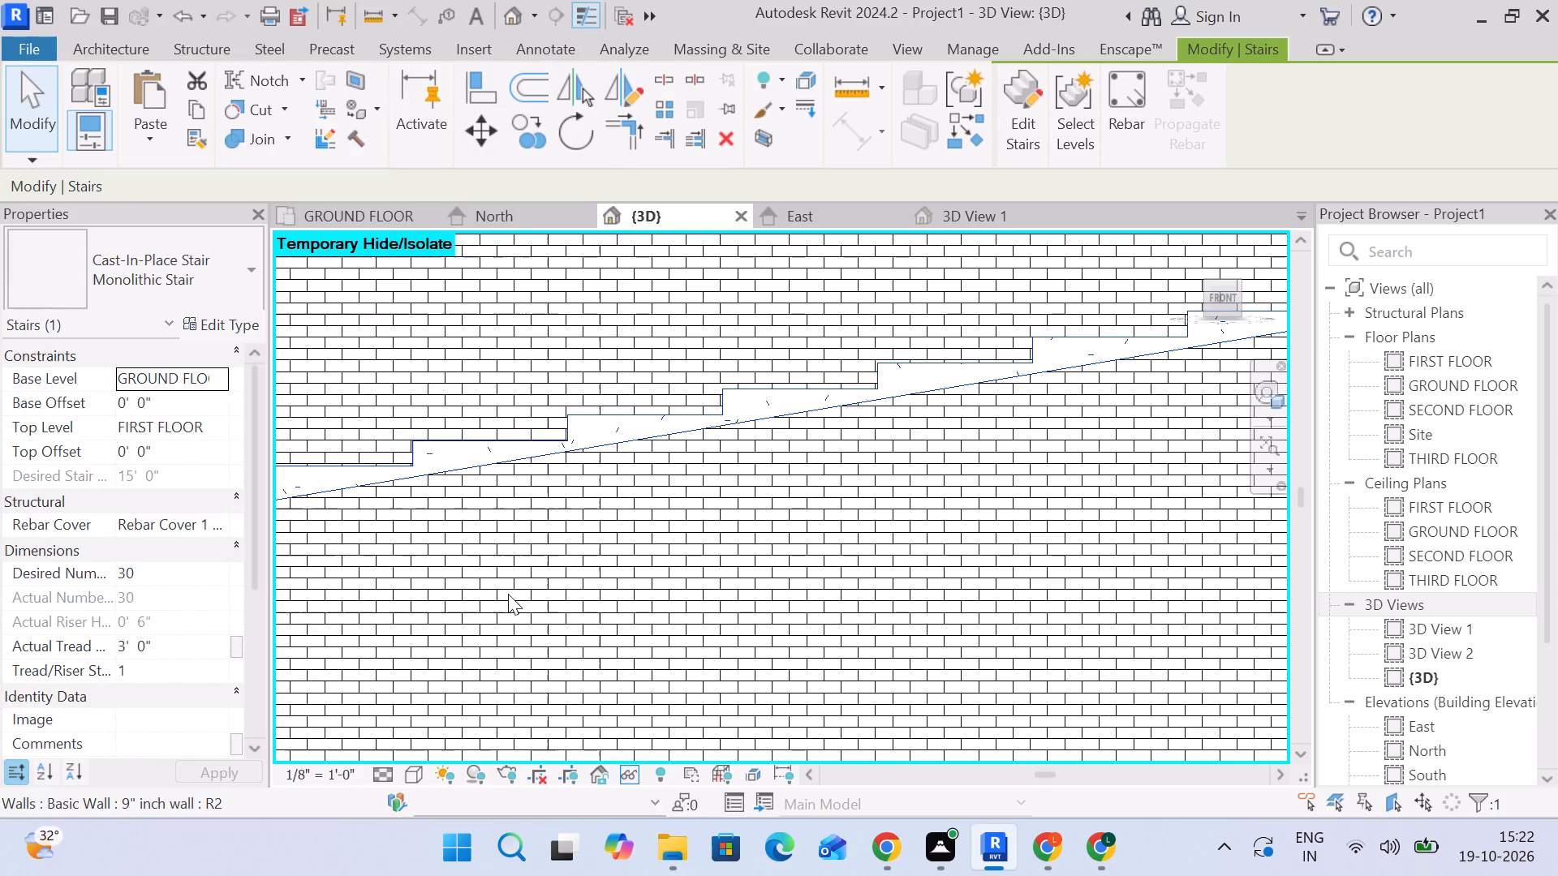
# Examine the stair's stepped profile and underside from the front, both close up and along the whole flight.
pyautogui.scroll(-3, 848, 386)
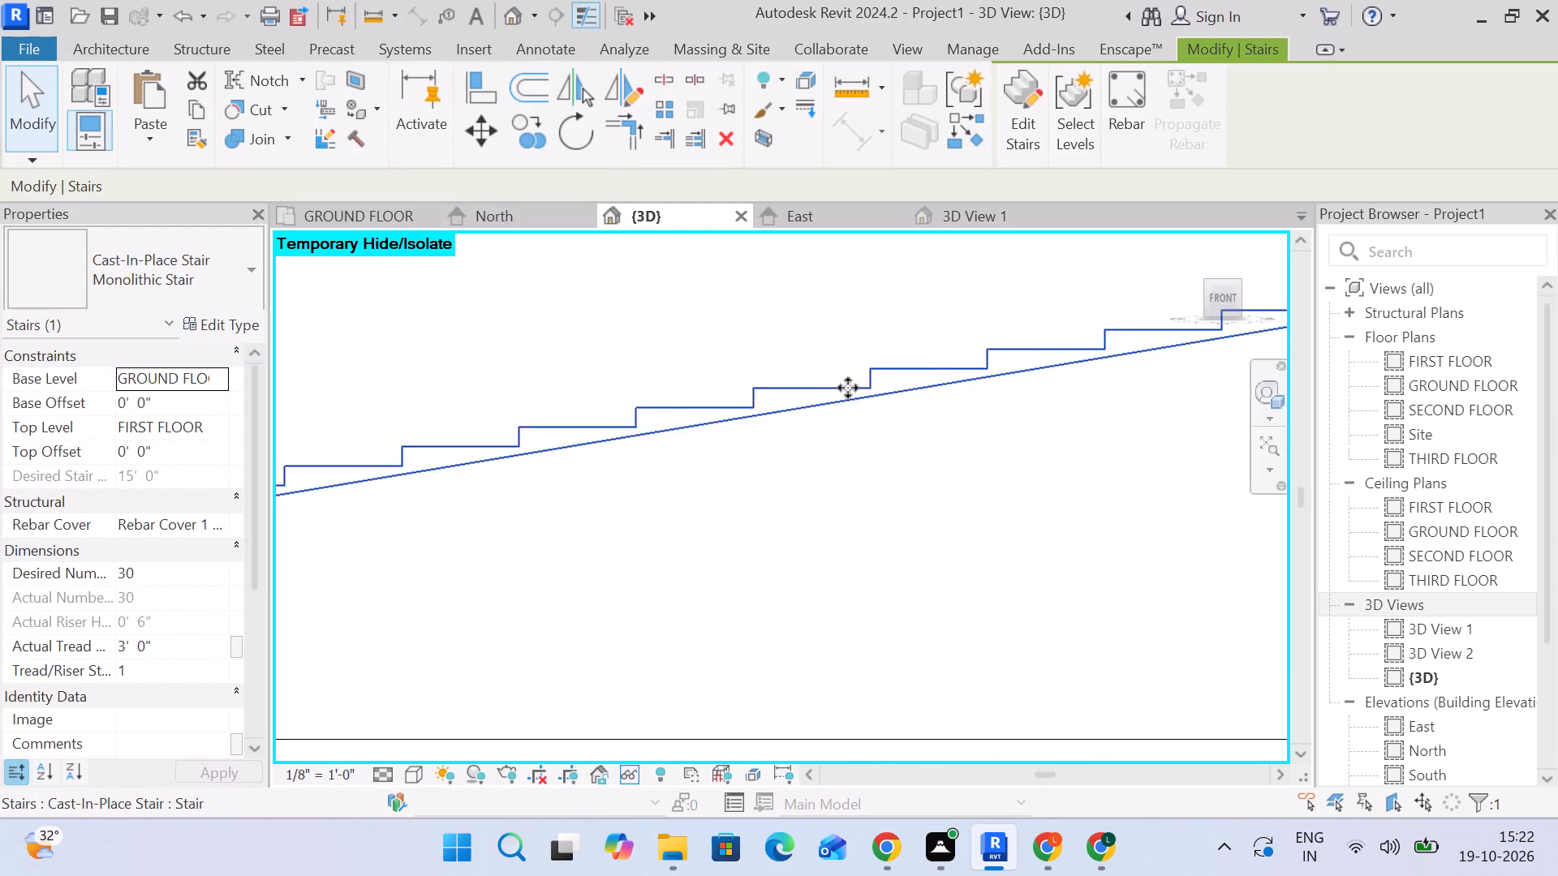
pyautogui.scroll(-1, 848, 388)
pyautogui.scroll(8, 785, 394)
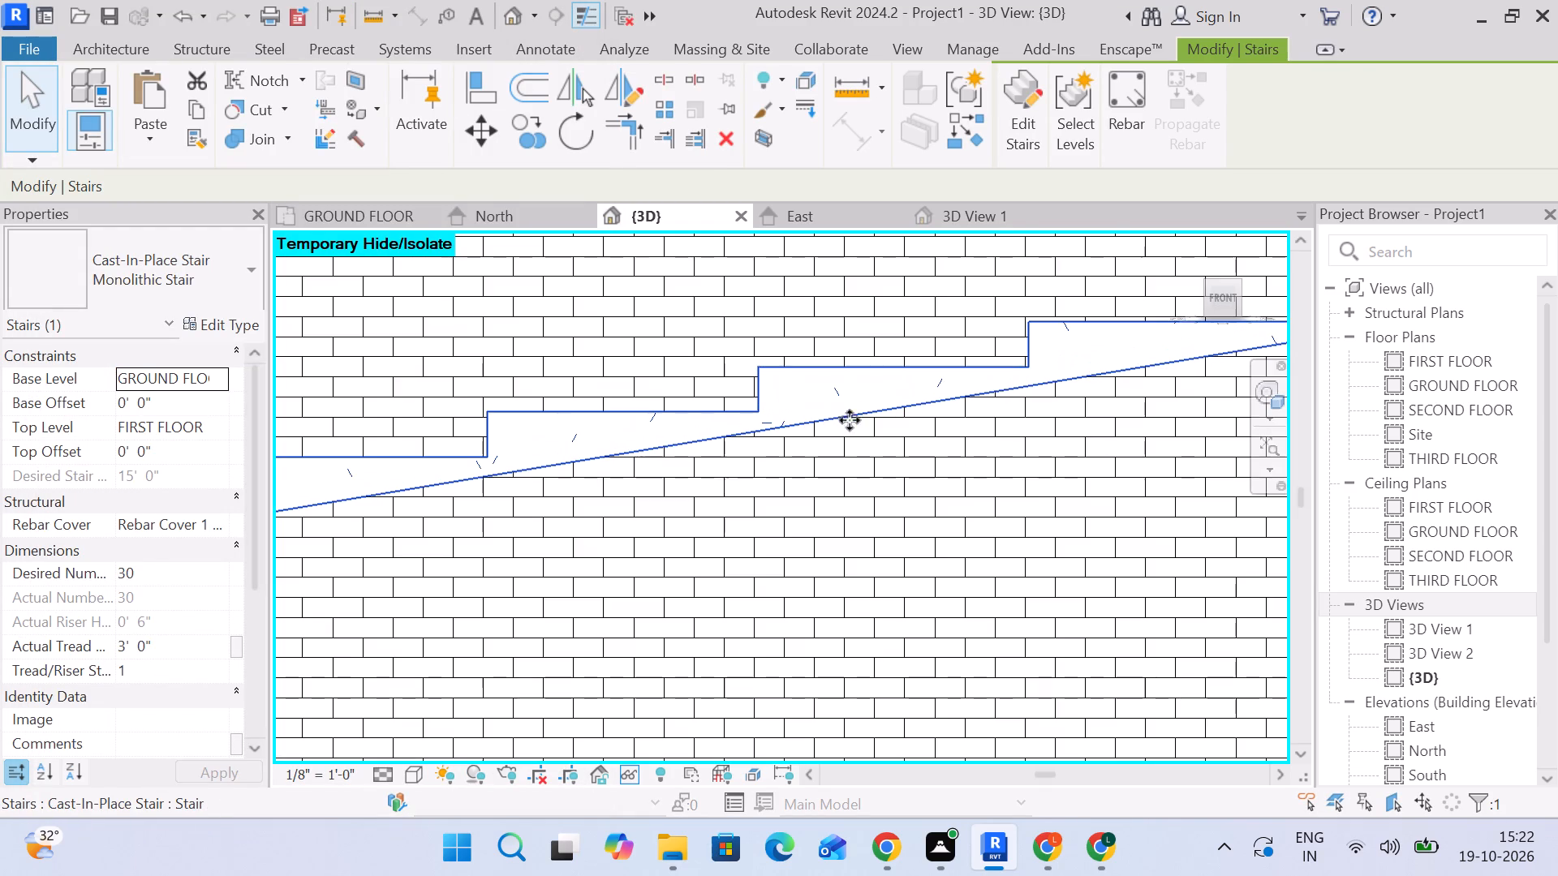
pyautogui.scroll(-18, 908, 400)
pyautogui.click(898, 401)
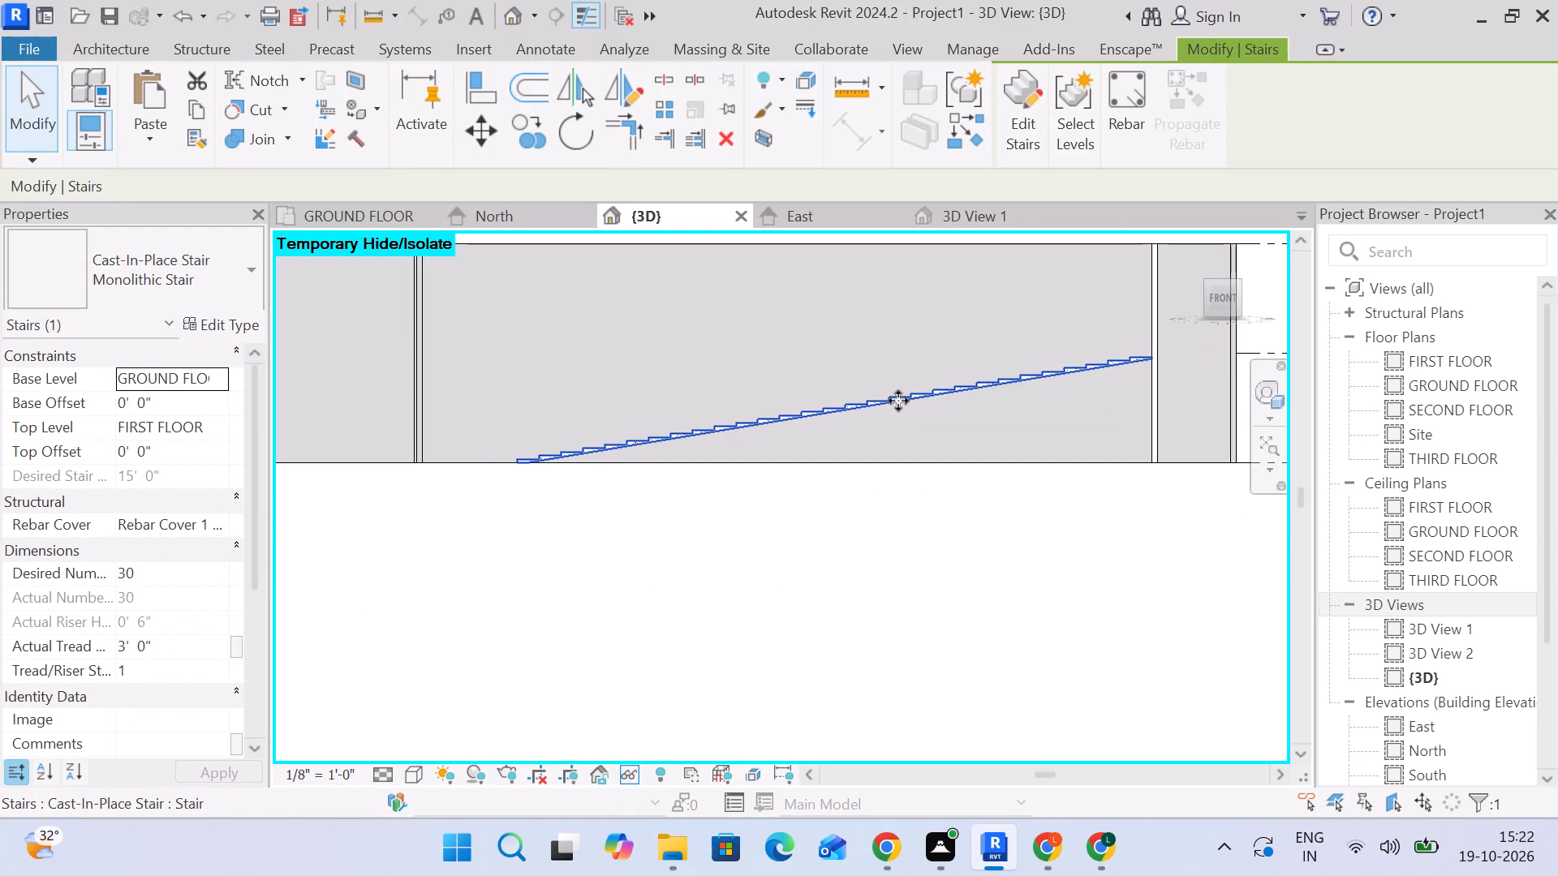
pyautogui.click(876, 532)
# Open the wide monolithic stair for editing and select its straight run.
pyautogui.click(889, 412)
pyautogui.scroll(4, 510, 439)
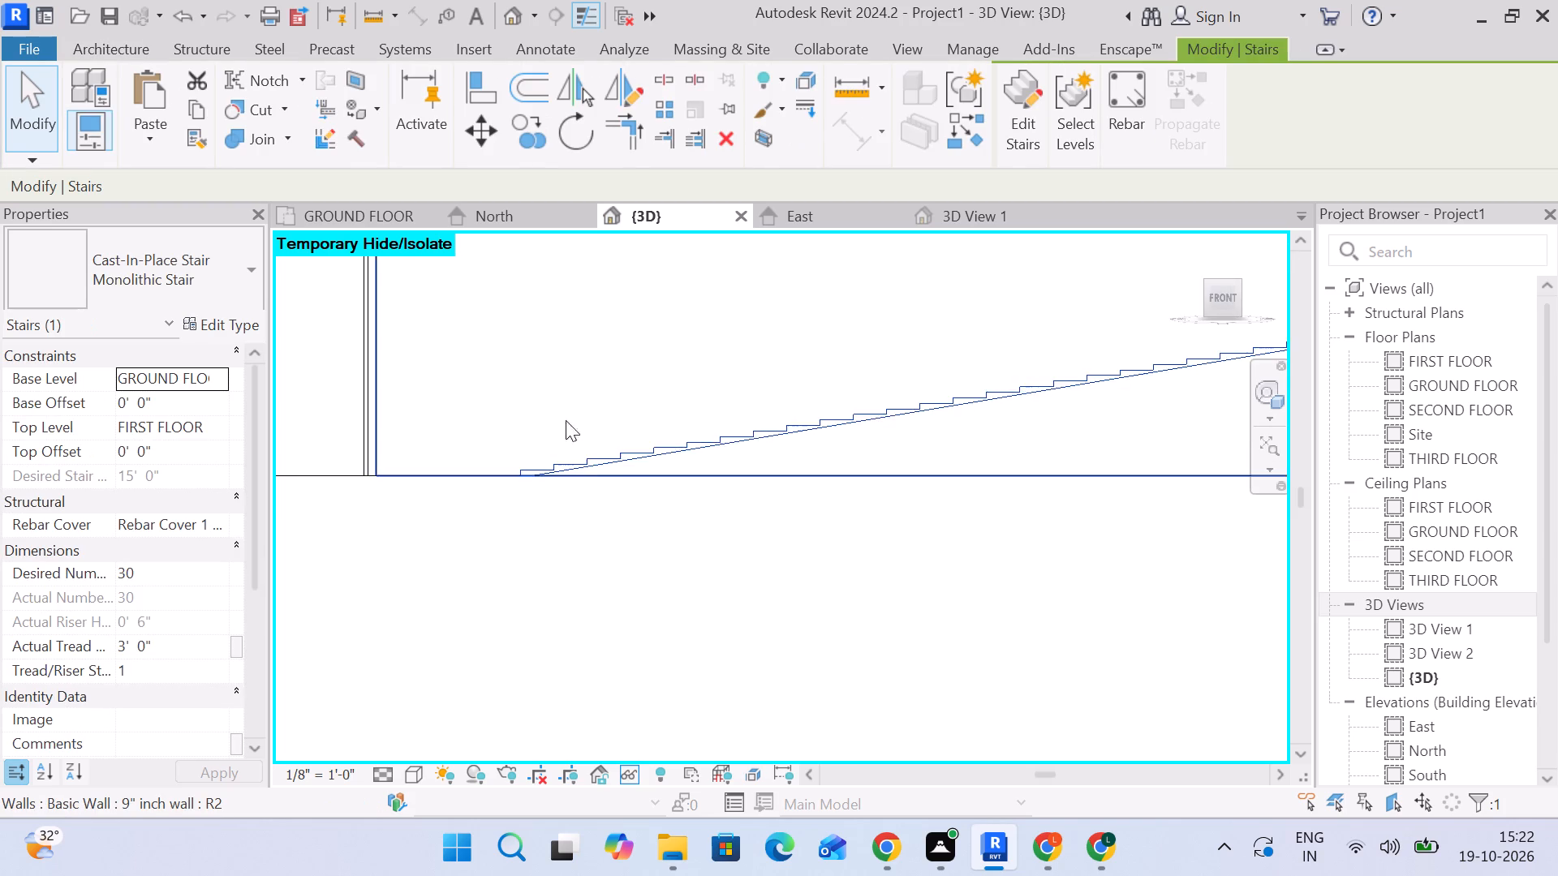
pyautogui.click(1019, 114)
pyautogui.click(811, 428)
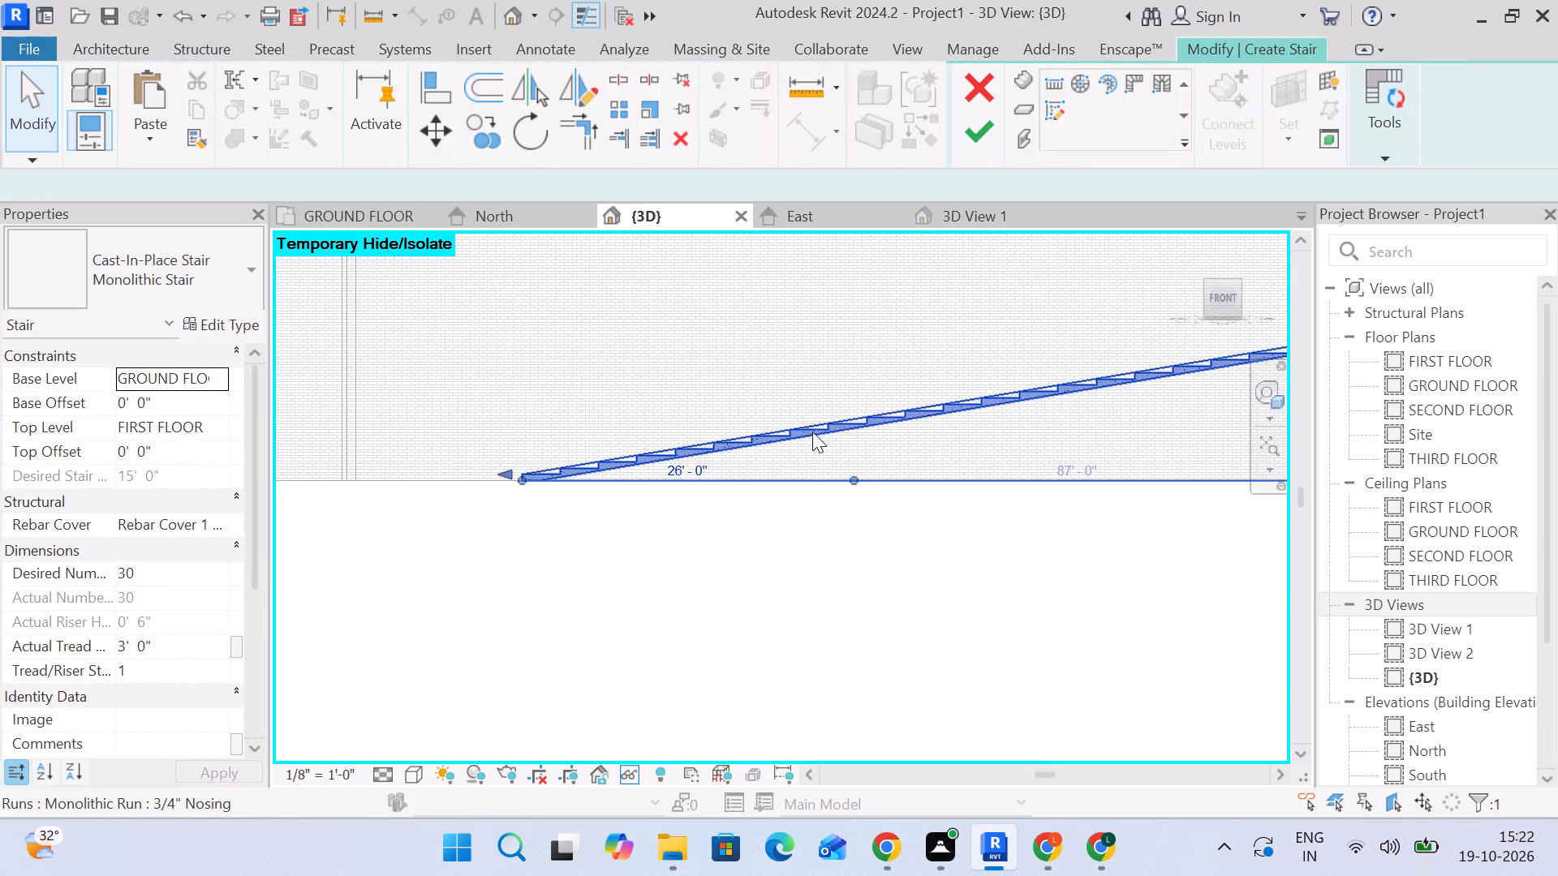
# Examine the selected run from the front, checking its bottom steps on the ground line and its full length up to the wall.
pyautogui.scroll(9, 495, 484)
pyautogui.scroll(-2, 715, 540)
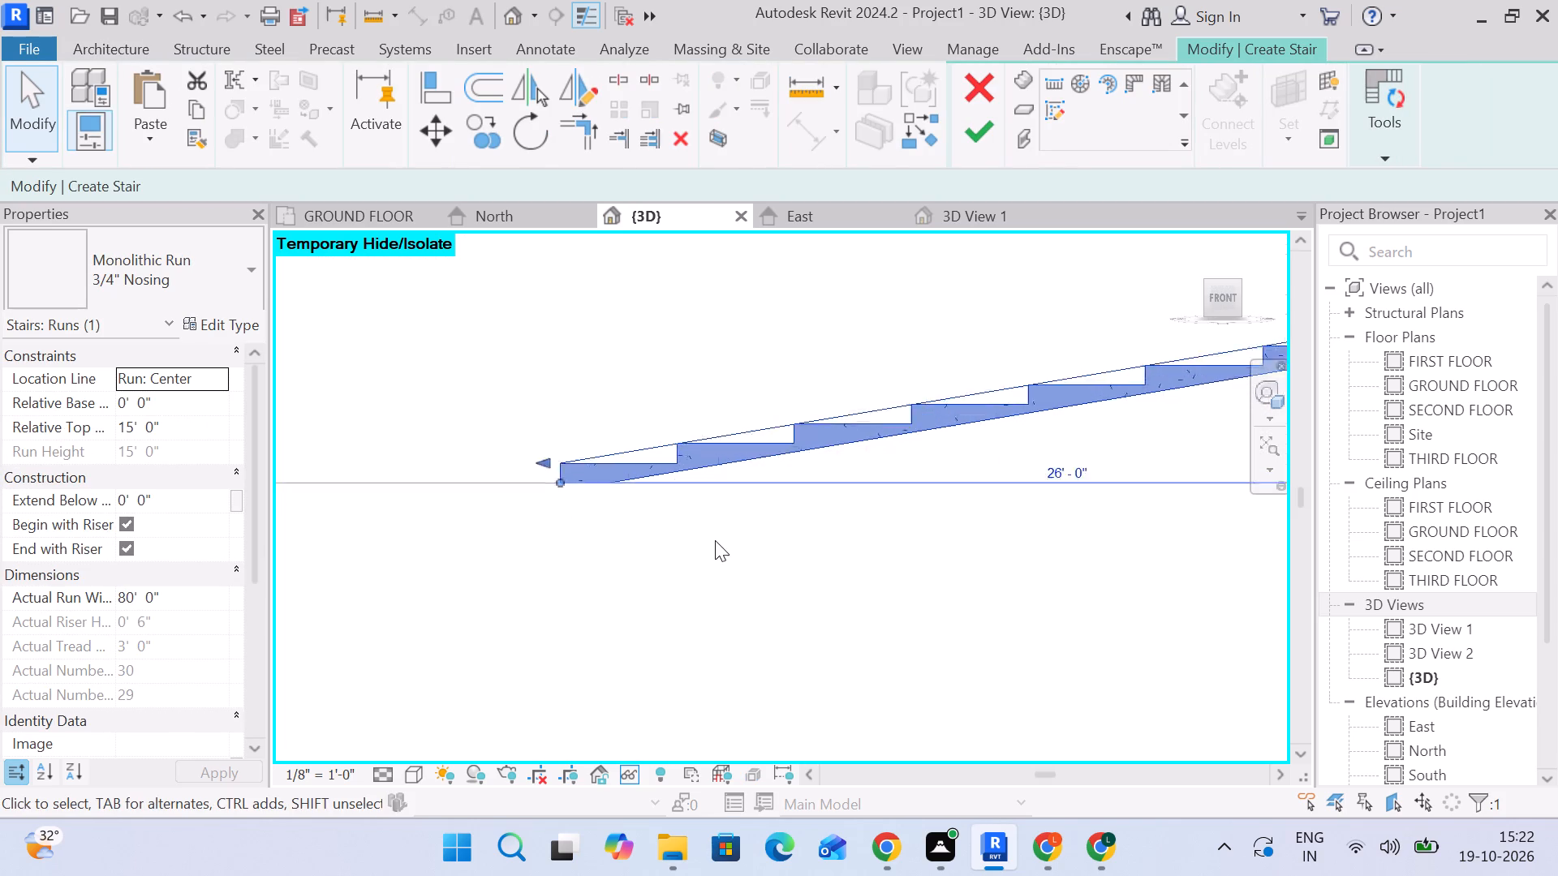
pyautogui.scroll(-3, 715, 540)
pyautogui.moveTo(716, 541); pyautogui.dragTo(468, 542, button='middle')
pyautogui.scroll(-6, 468, 542)
pyautogui.moveTo(776, 579); pyautogui.dragTo(681, 578, button='middle')
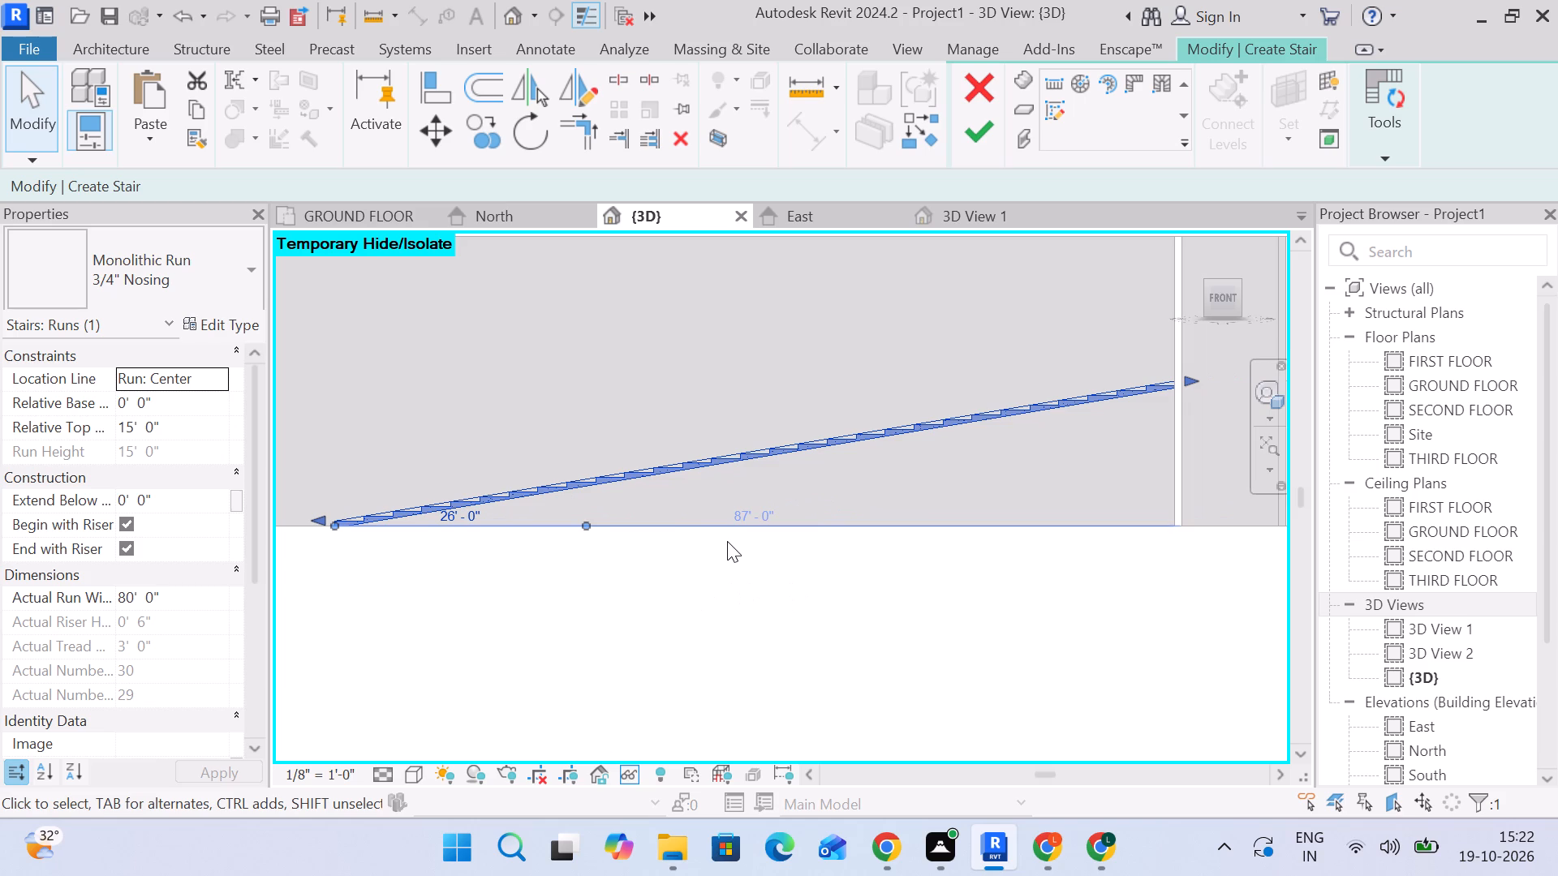
pyautogui.scroll(-6, 646, 497)
pyautogui.scroll(4, 628, 517)
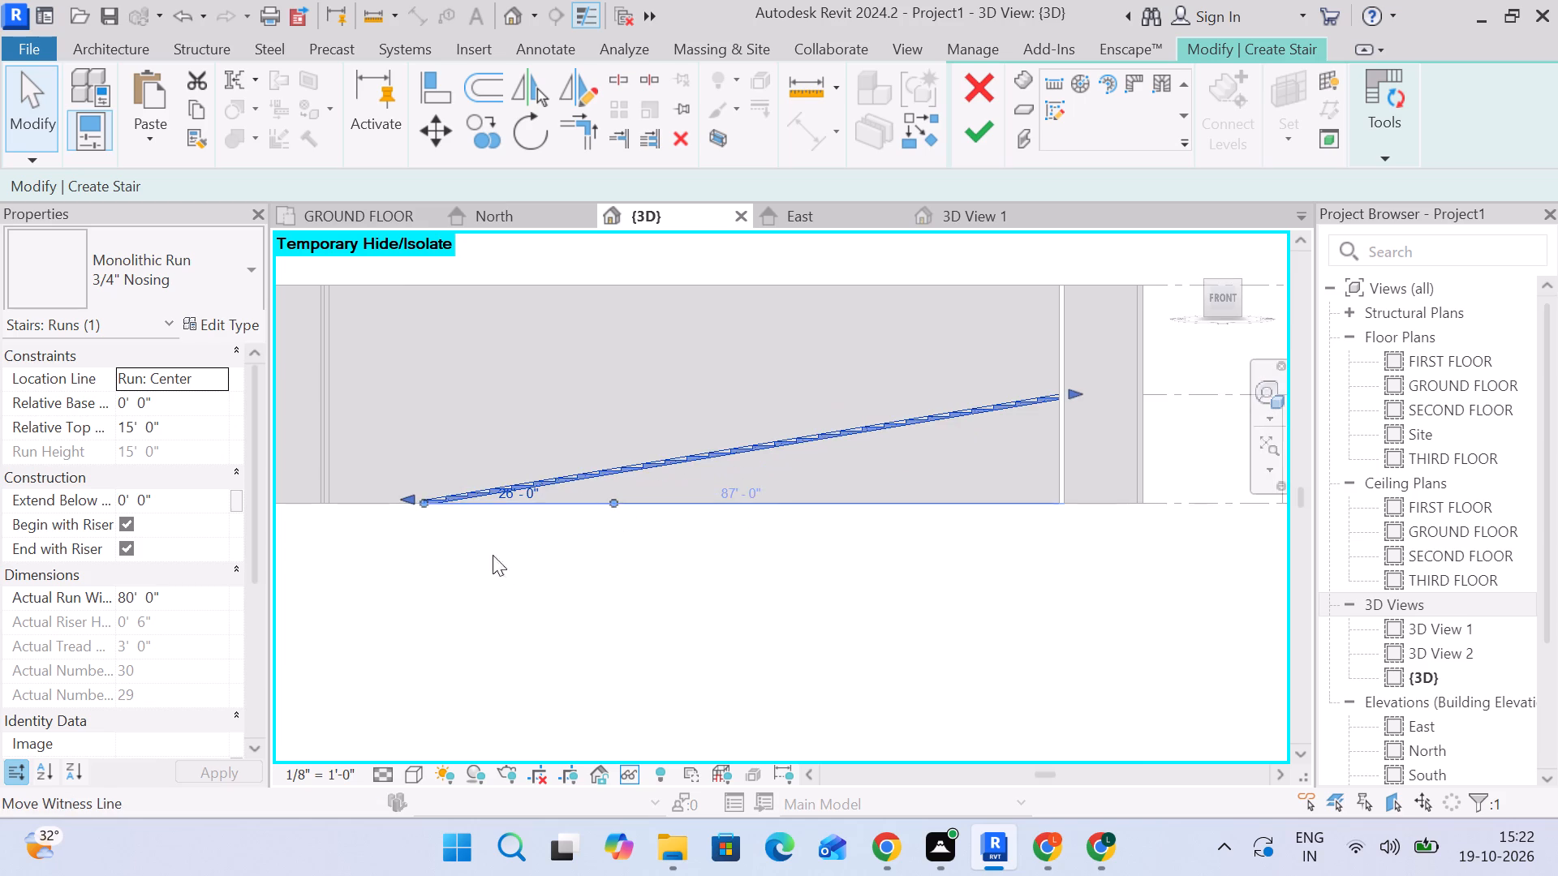
pyautogui.scroll(3, 425, 496)
pyautogui.moveTo(419, 556); pyautogui.dragTo(596, 595, button='middle')
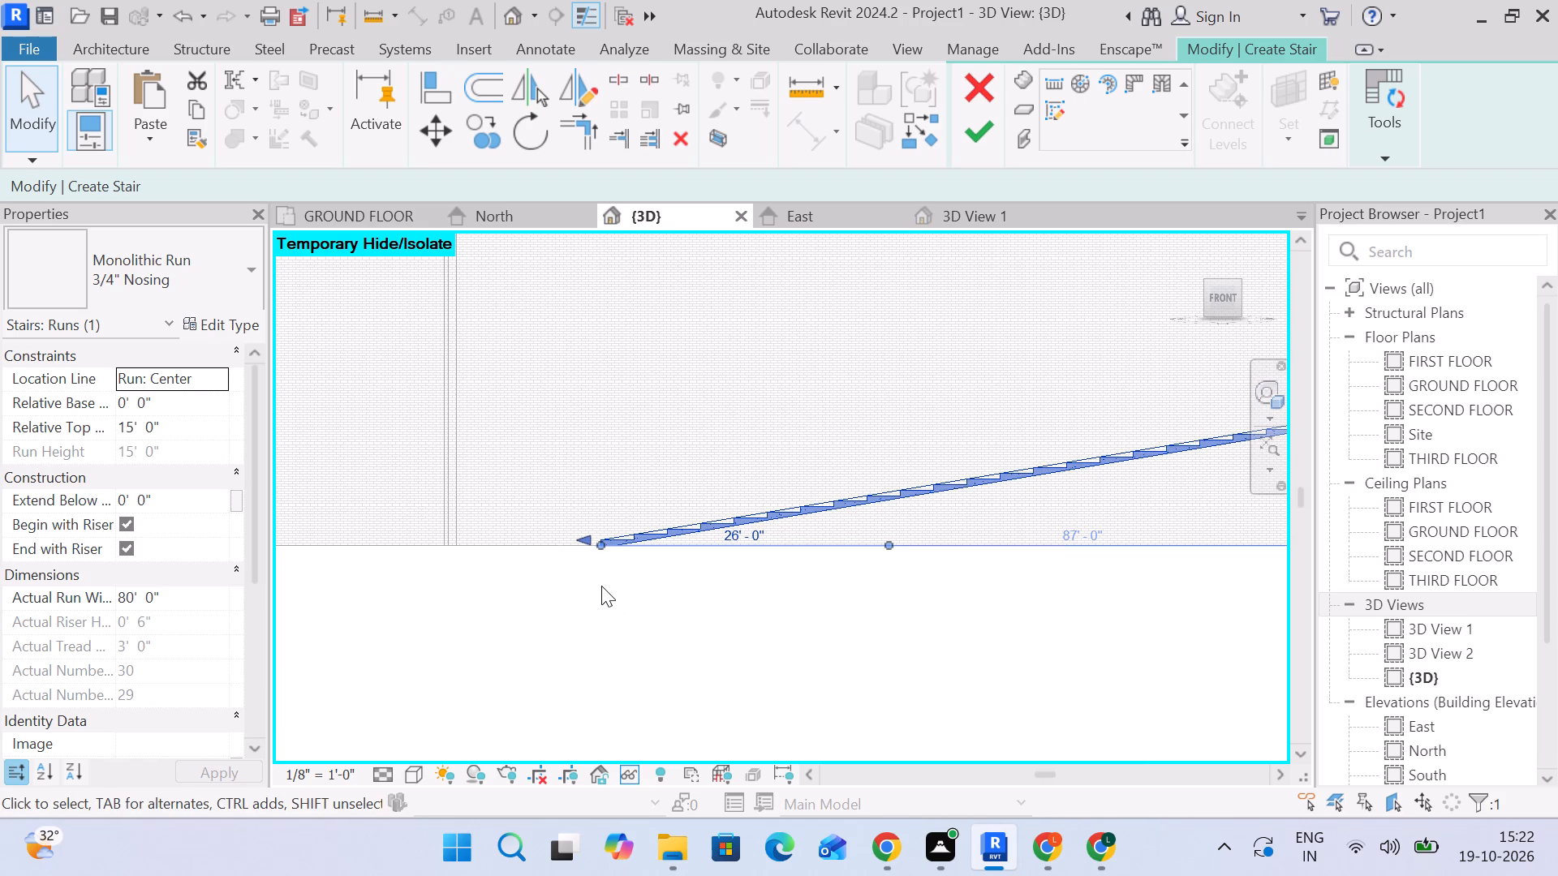
pyautogui.scroll(-4, 605, 585)
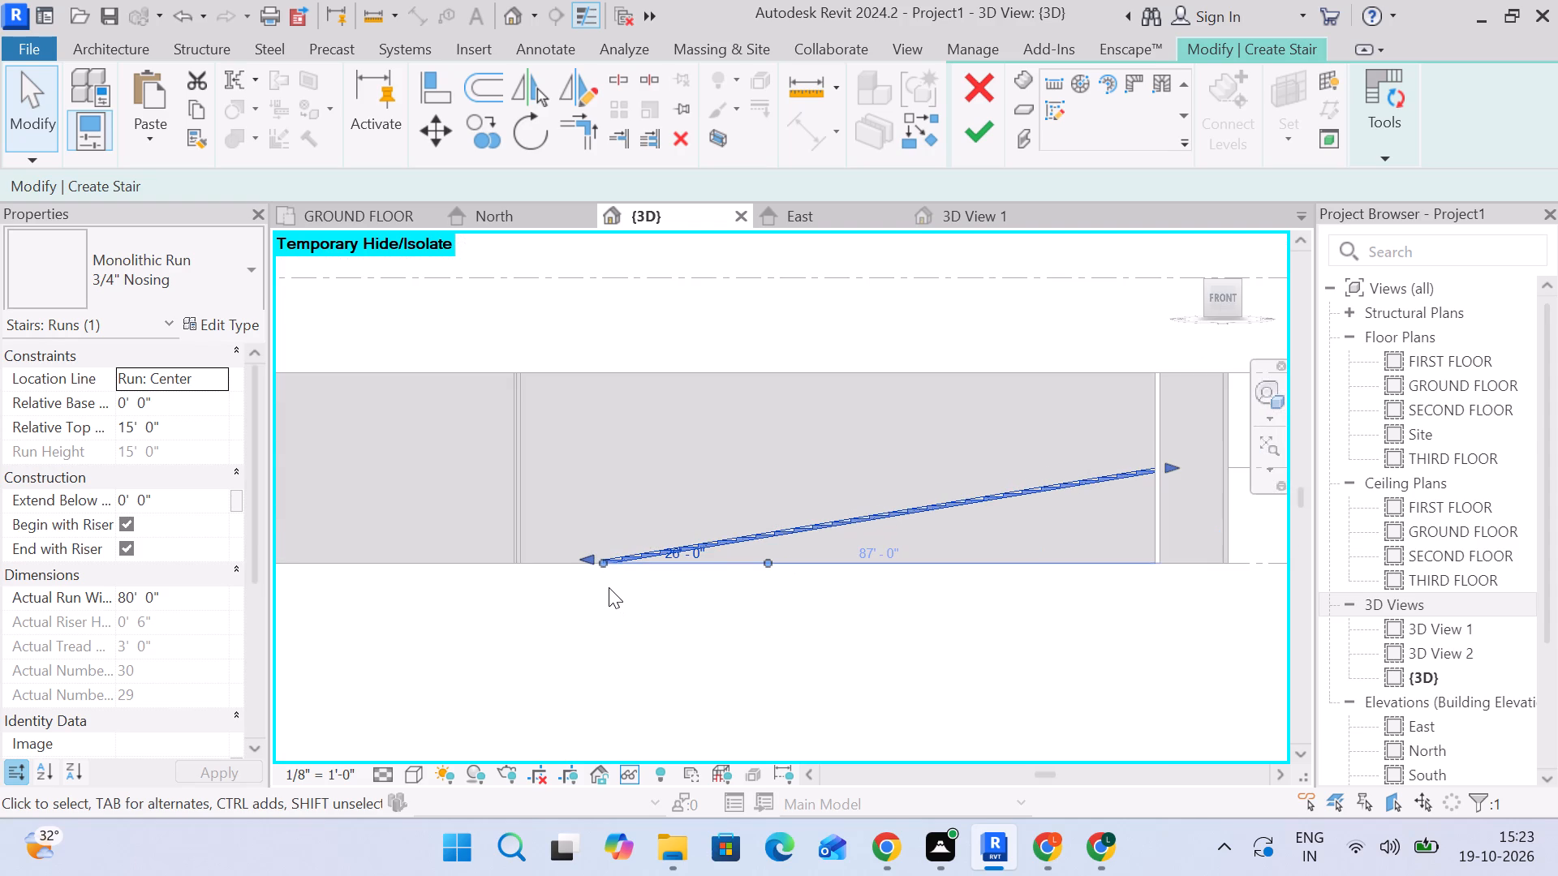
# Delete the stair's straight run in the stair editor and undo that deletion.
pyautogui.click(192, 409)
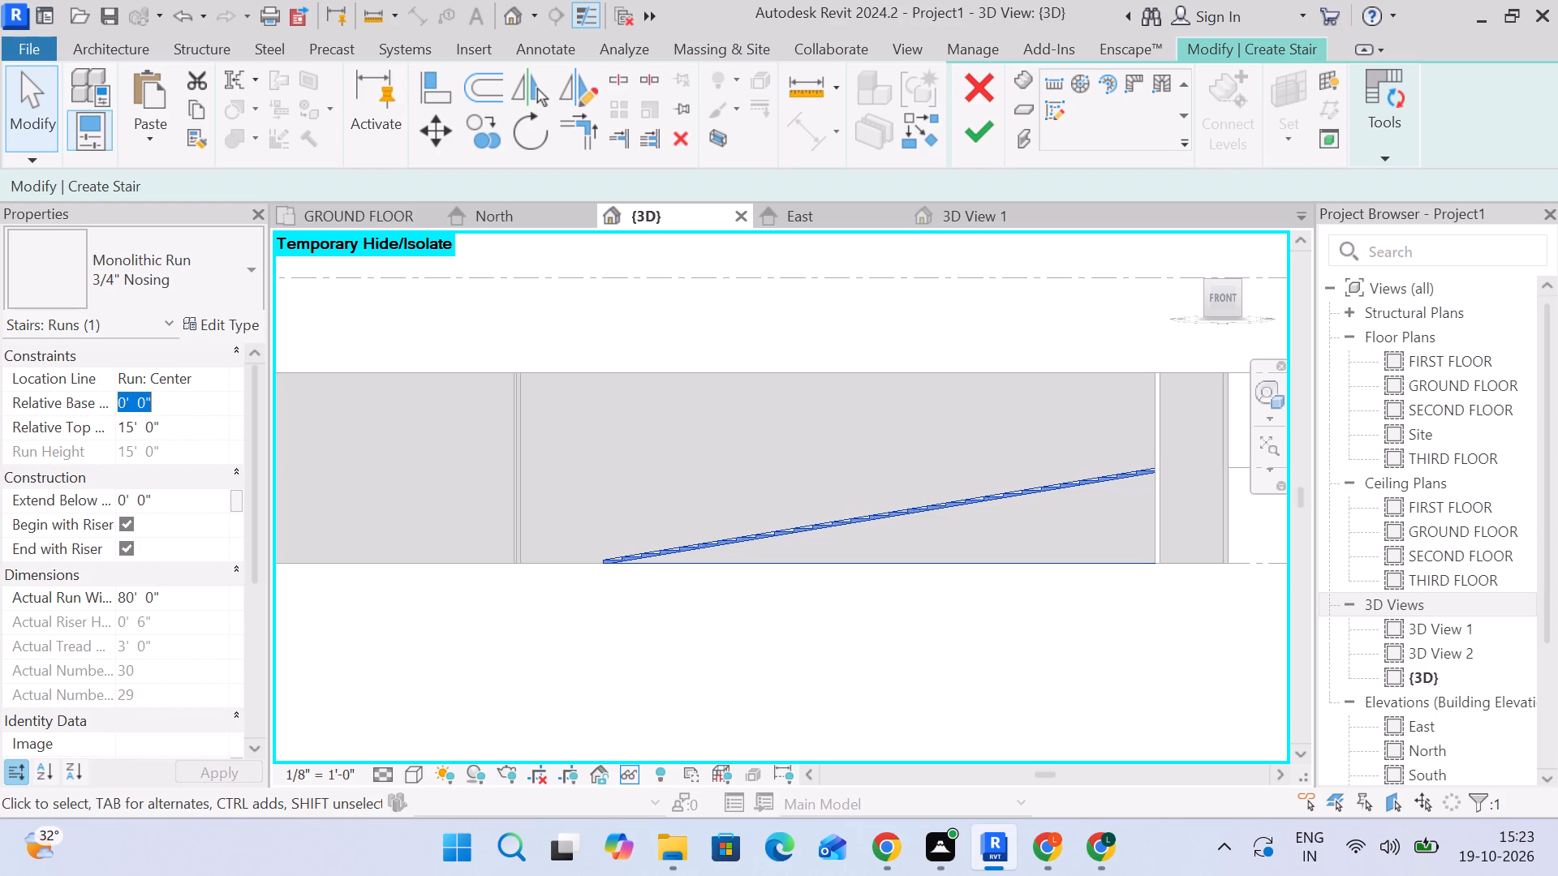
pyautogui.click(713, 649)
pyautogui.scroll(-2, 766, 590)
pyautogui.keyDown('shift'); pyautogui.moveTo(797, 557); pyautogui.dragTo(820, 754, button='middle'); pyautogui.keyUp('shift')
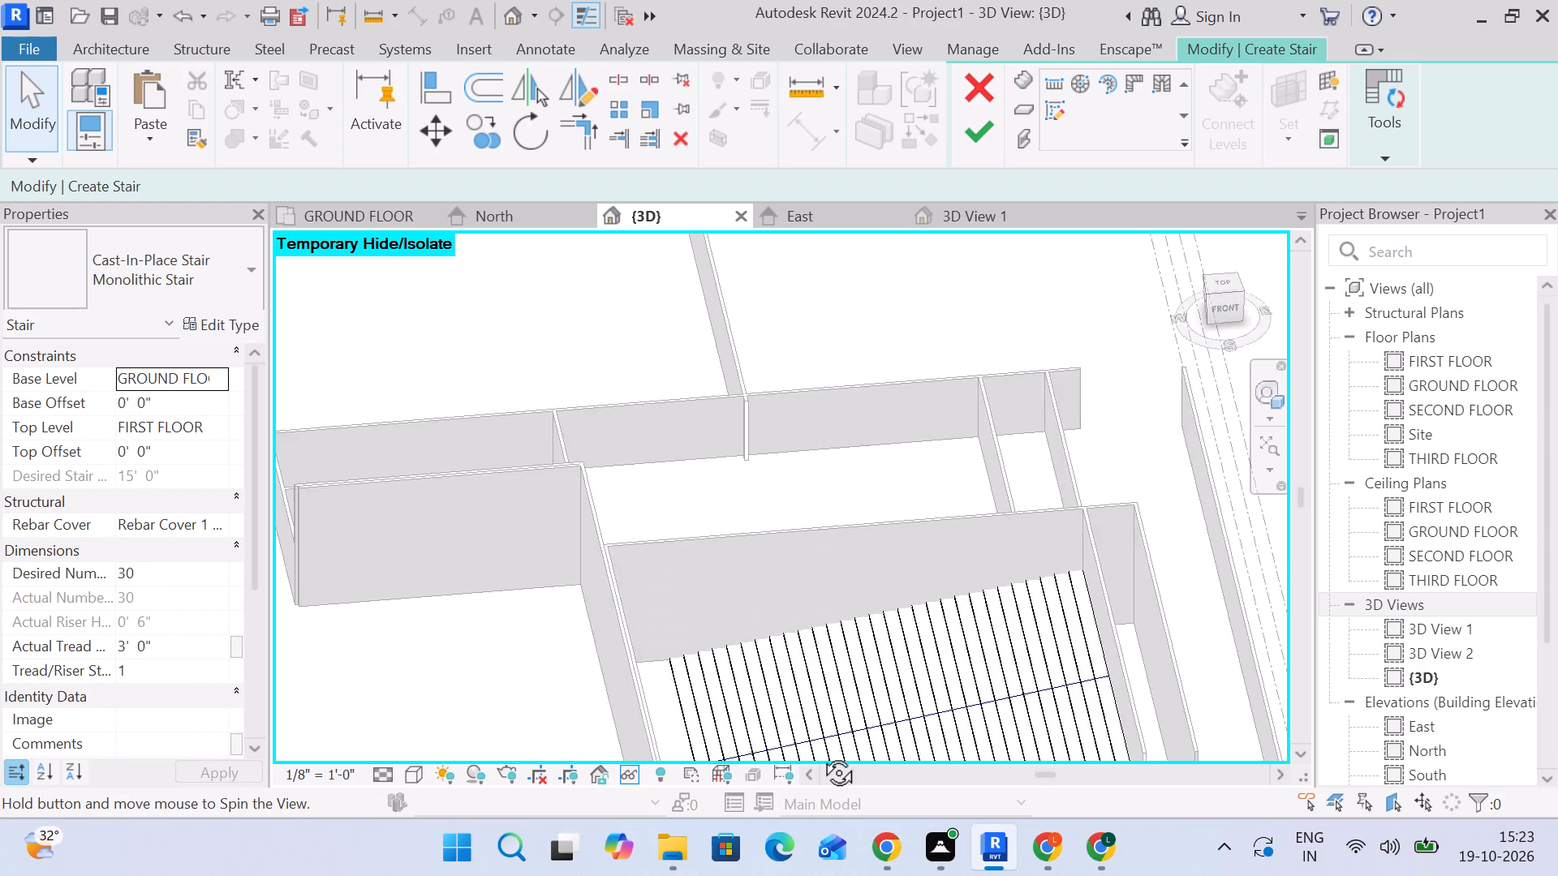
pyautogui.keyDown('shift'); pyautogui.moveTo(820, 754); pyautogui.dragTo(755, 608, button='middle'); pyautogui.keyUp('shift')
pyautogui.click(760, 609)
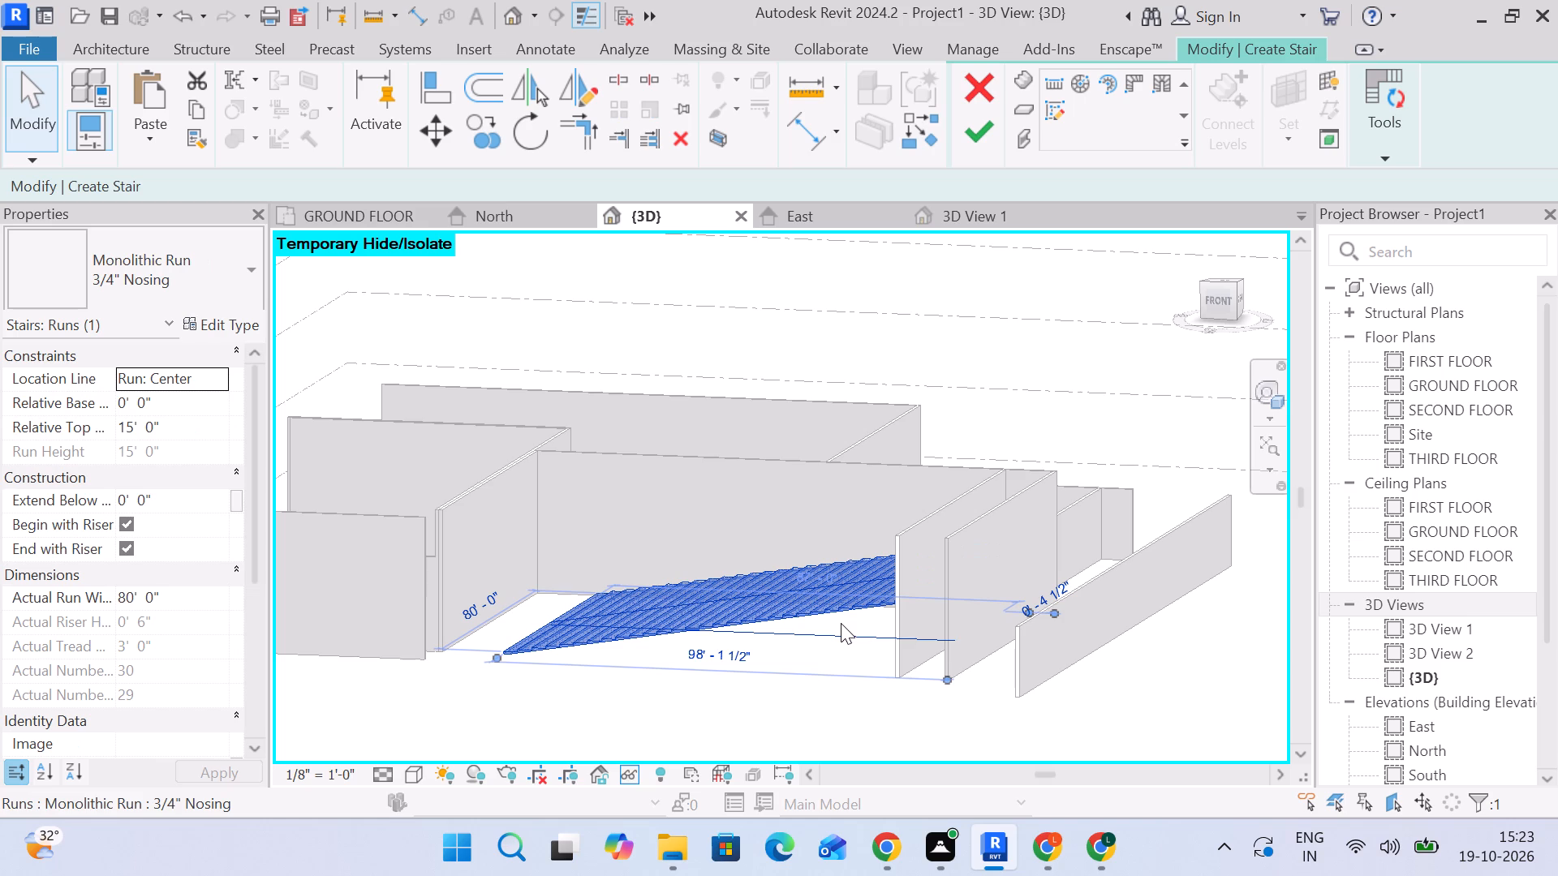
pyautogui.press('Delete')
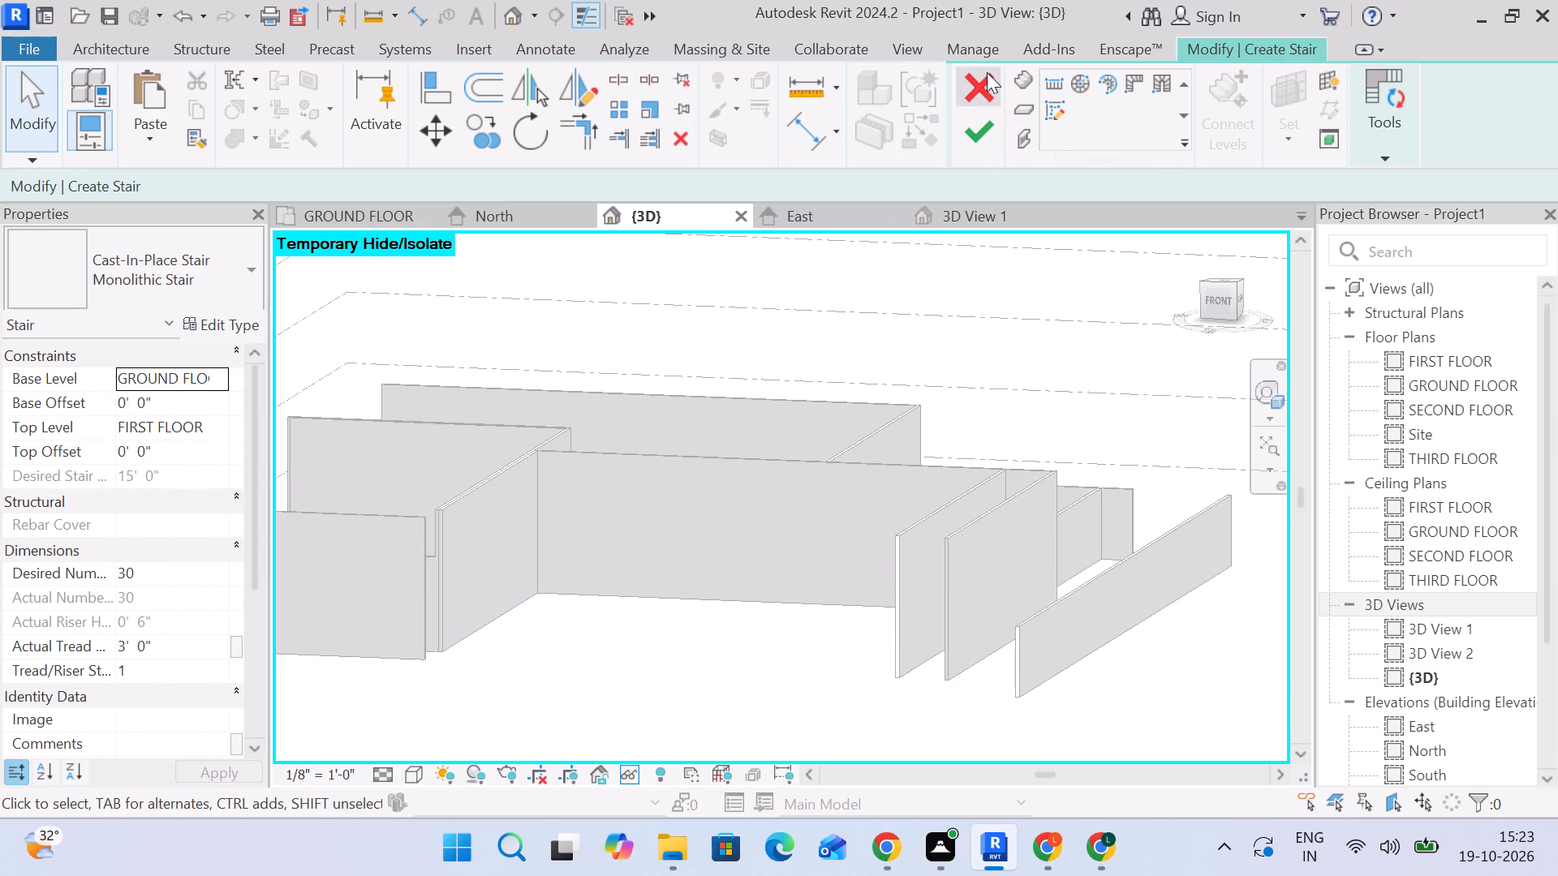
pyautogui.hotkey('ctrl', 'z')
# Finish editing the wide monolithic stair, keeping its straight run.
pyautogui.click(975, 143)
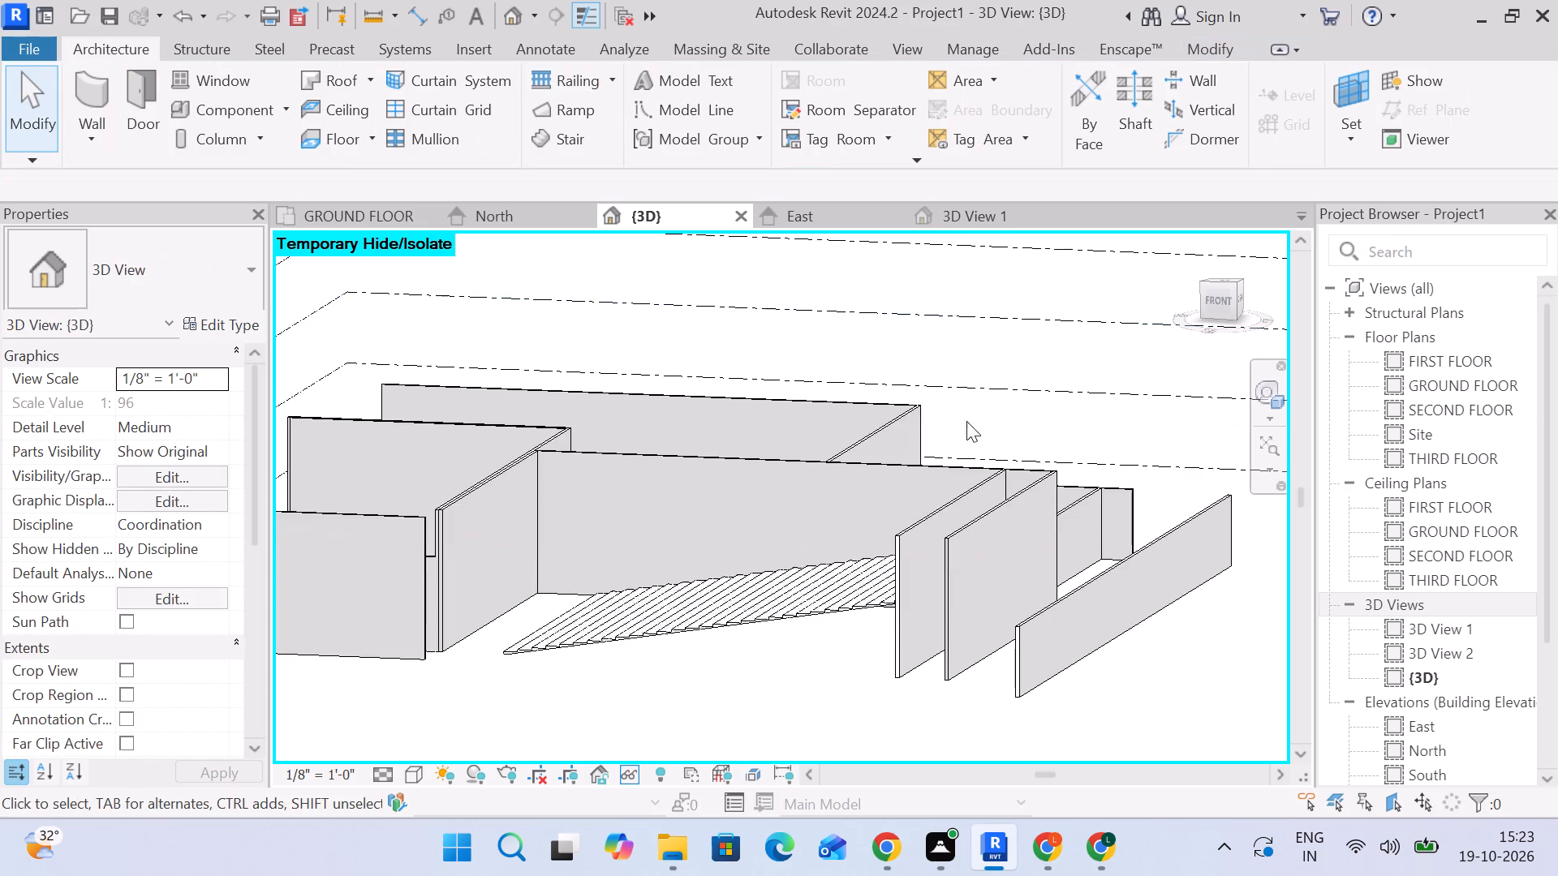
pyautogui.scroll(-4, 951, 464)
pyautogui.keyDown('shift'); pyautogui.moveTo(943, 509); pyautogui.dragTo(996, 620, button='middle'); pyautogui.keyUp('shift')
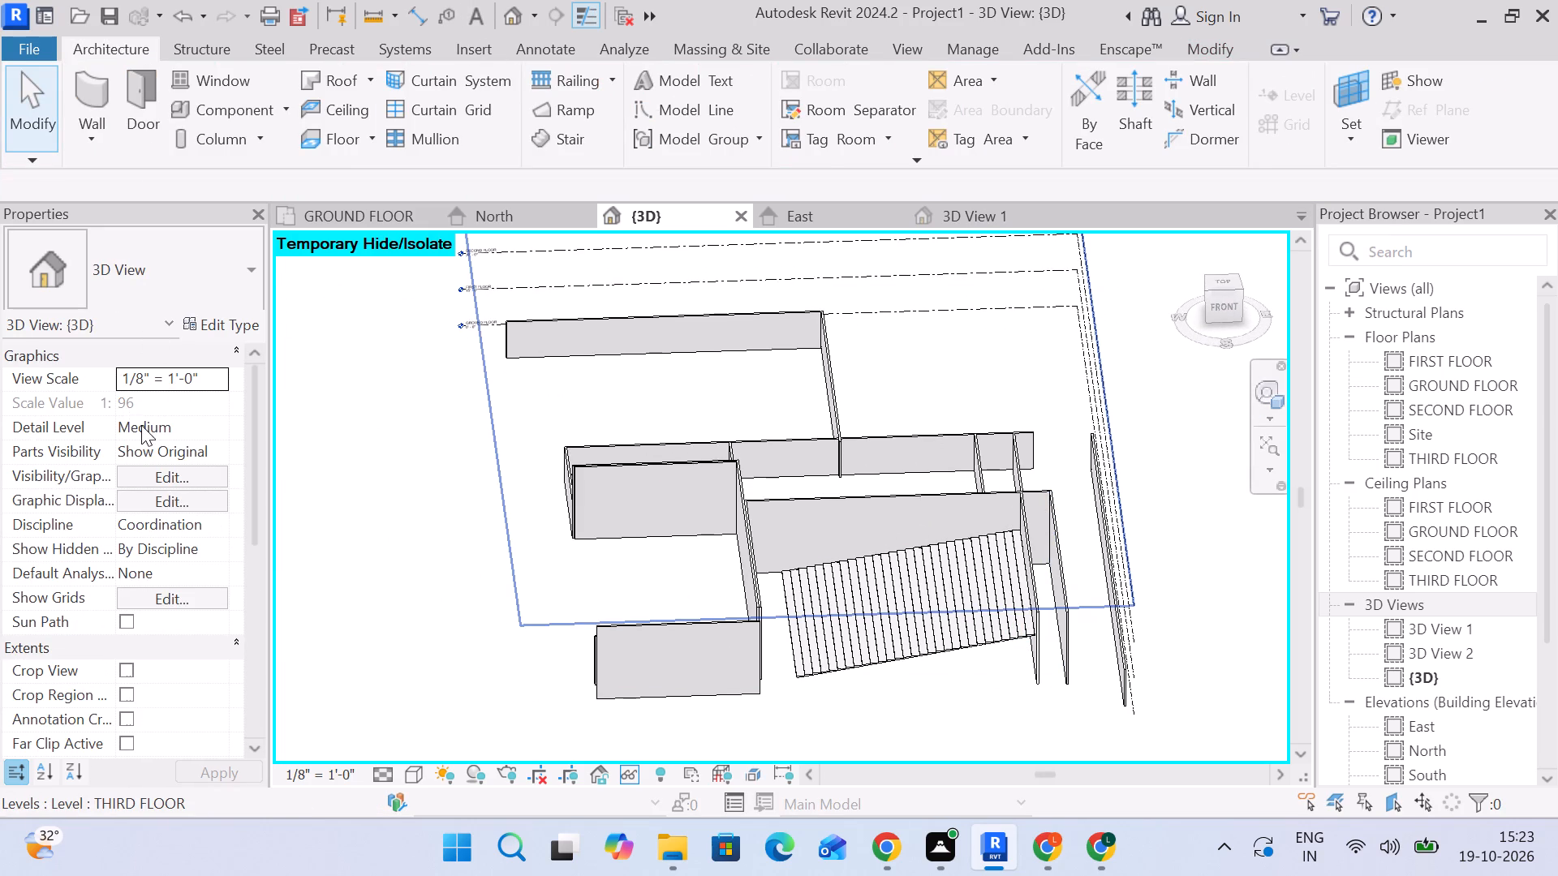
# Start saving the project and browse from the C: drive's Users folder to the PROJECTS folder inside loki.
pyautogui.hotkey('ctrl', 's')
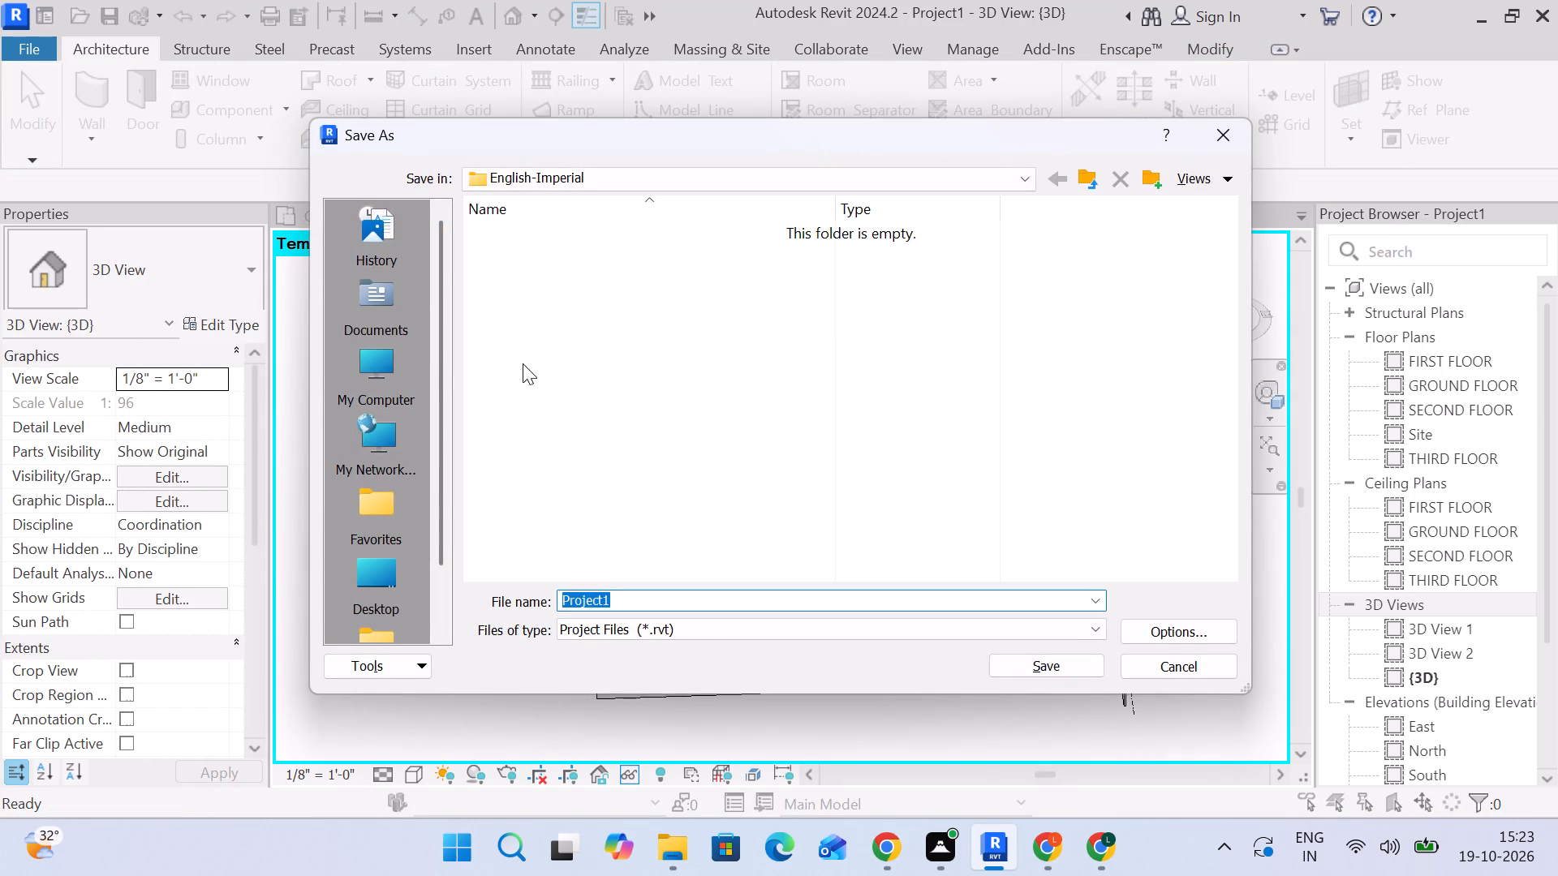
pyautogui.click(589, 176)
pyautogui.click(596, 247)
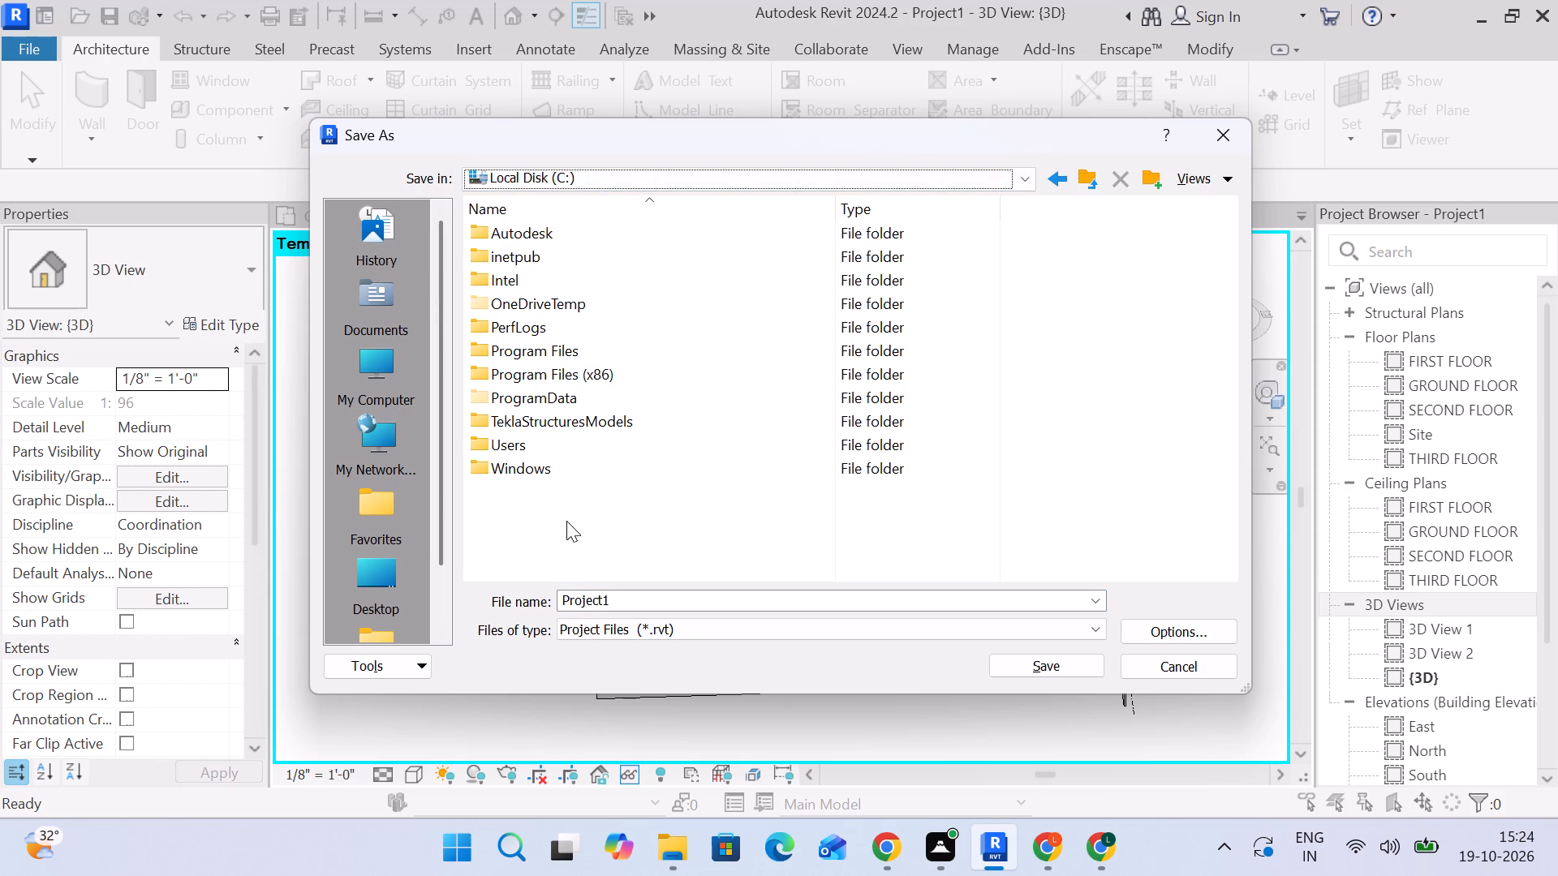
pyautogui.doubleClick(532, 446)
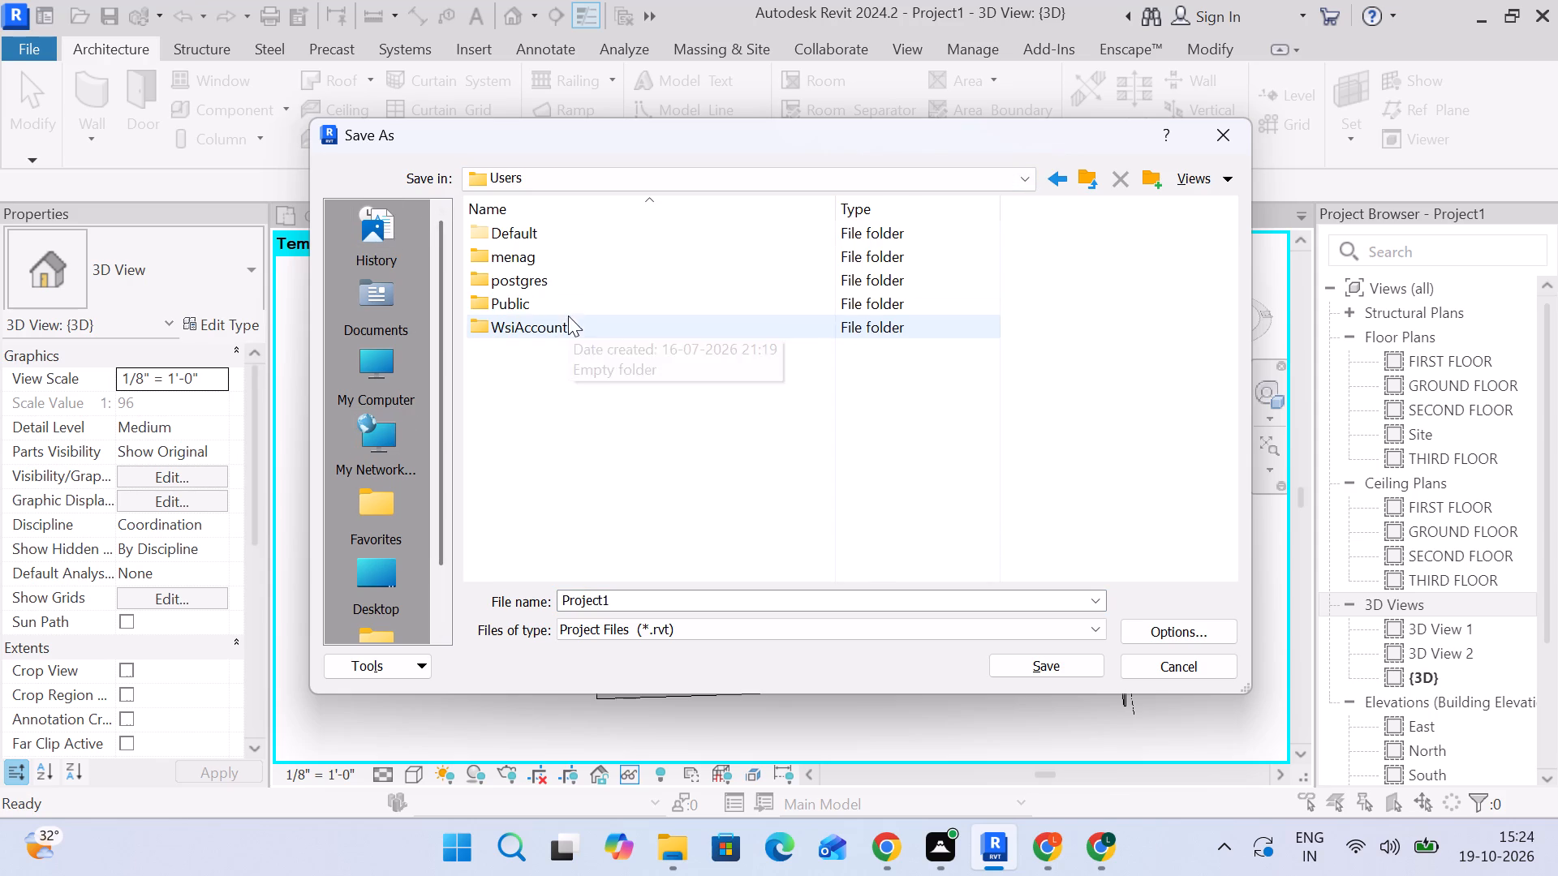
pyautogui.doubleClick(579, 260)
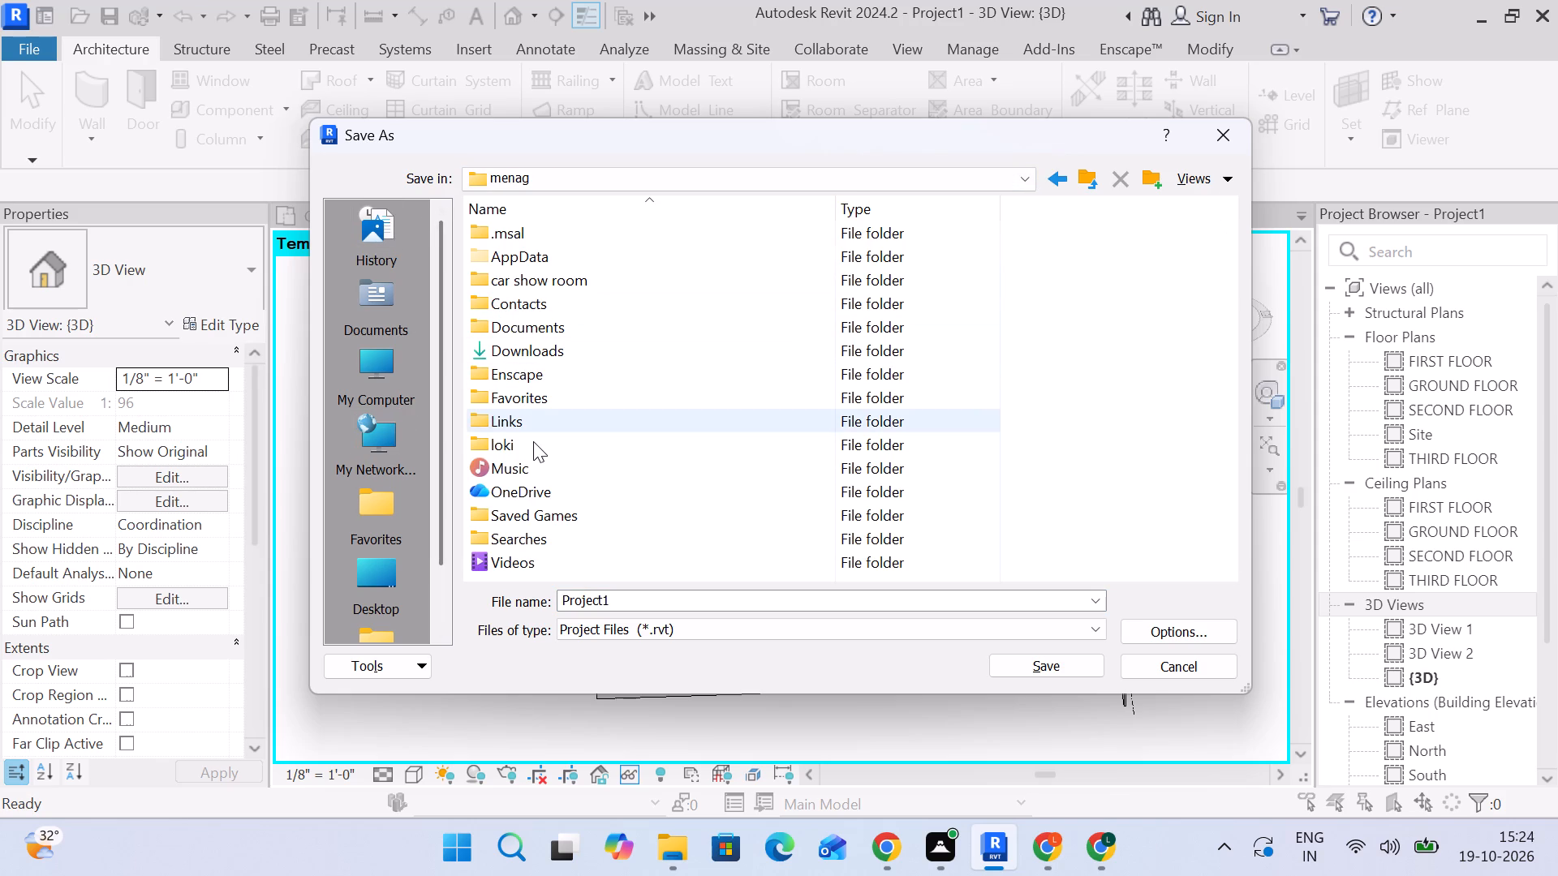
pyautogui.doubleClick(533, 441)
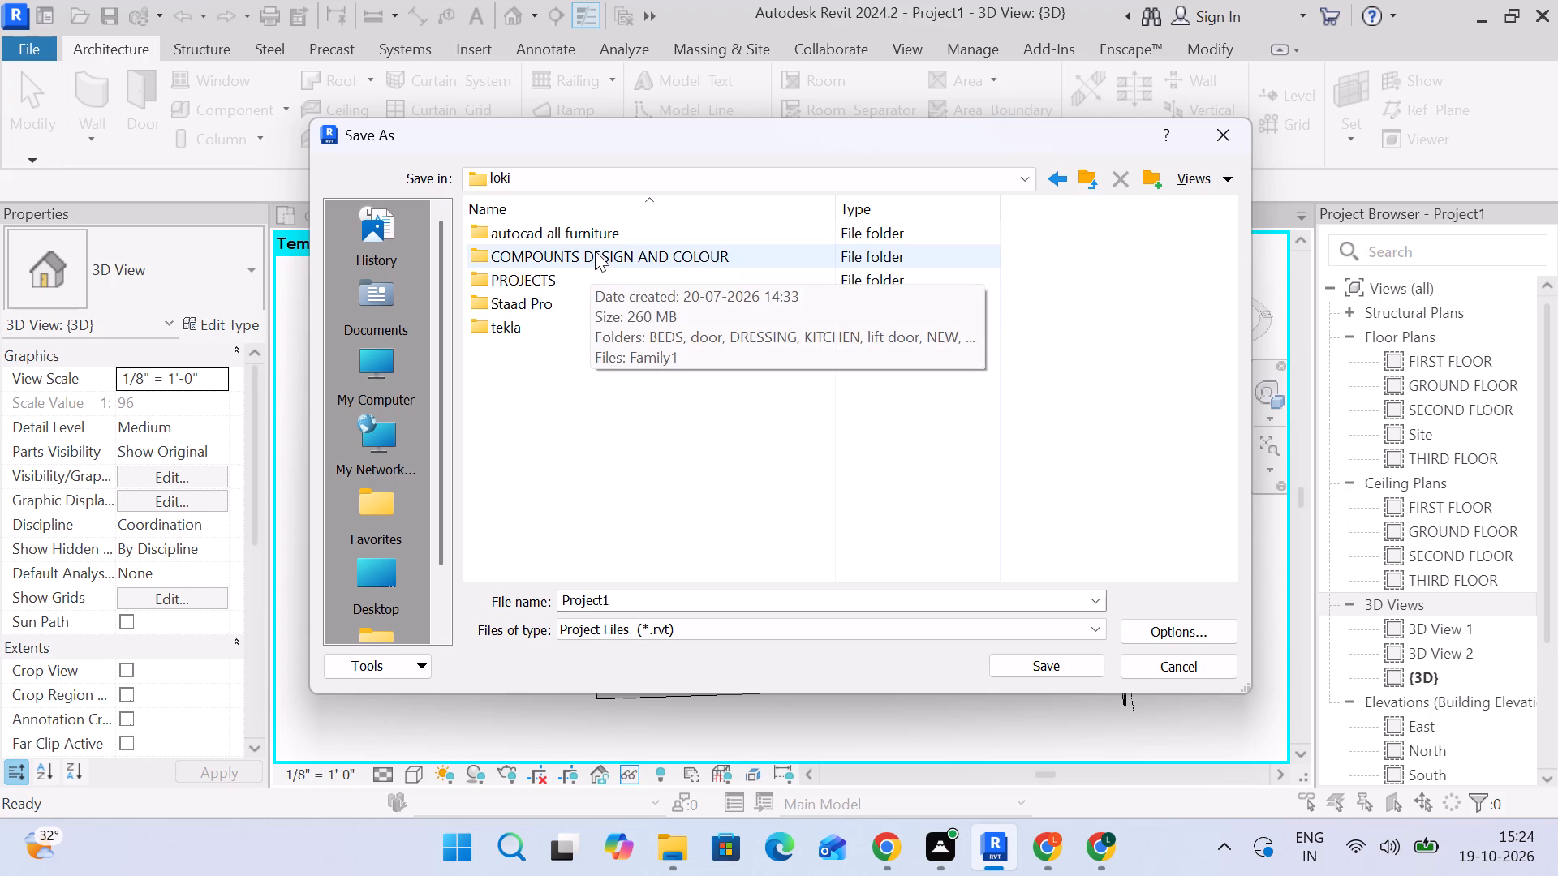
pyautogui.click(587, 285)
pyautogui.moveTo(587, 285); pyautogui.dragTo(589, 277)
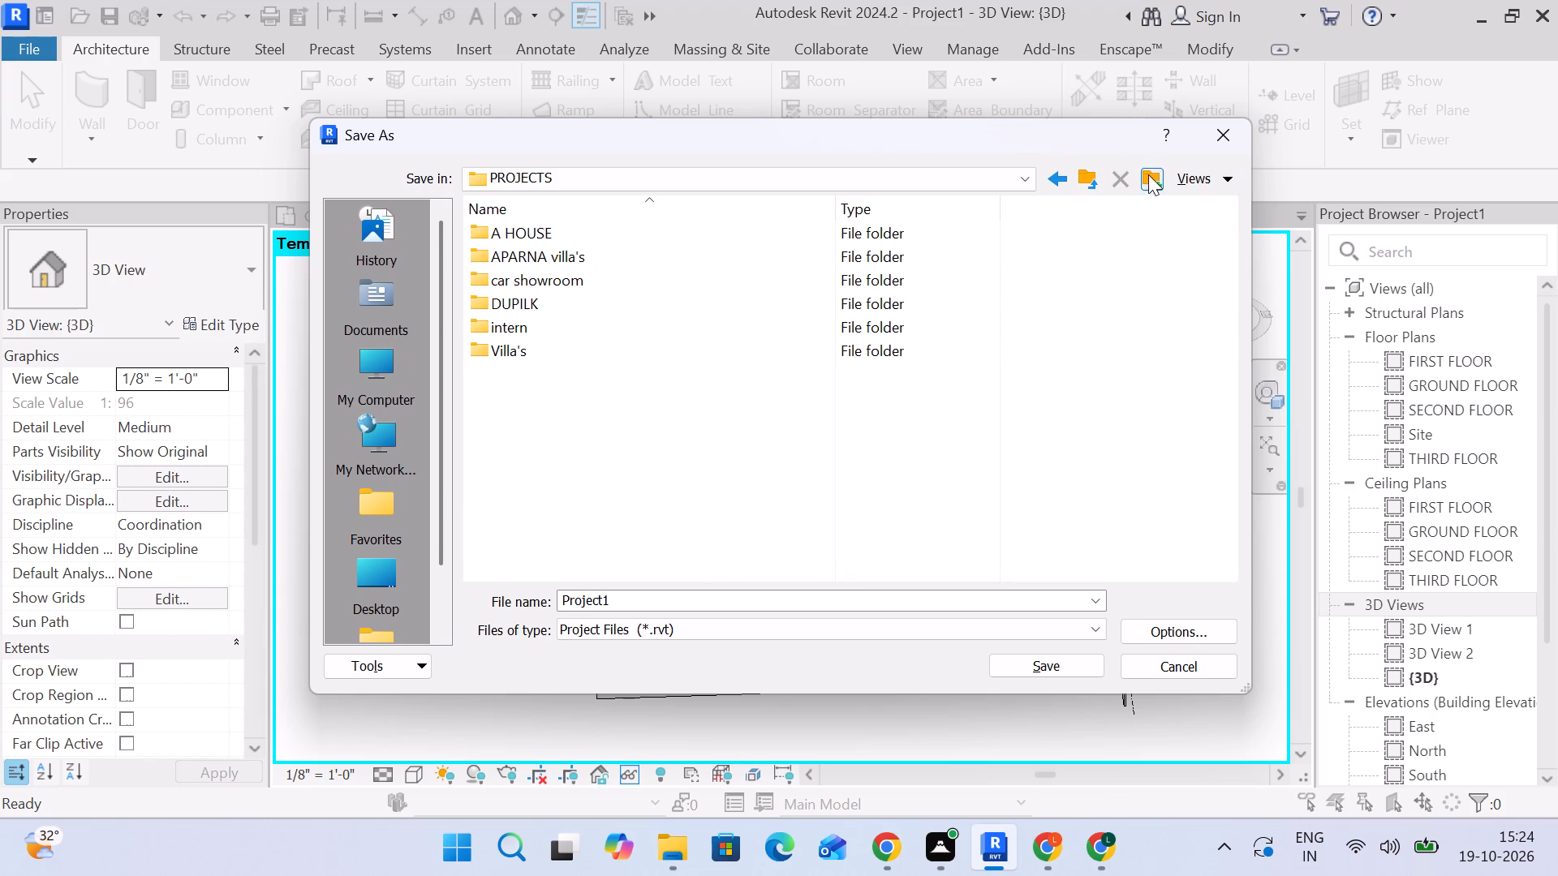
# Create a folder named Theater inside PROJECTS and open it as the save location.
pyautogui.moveTo(1151, 176); pyautogui.dragTo(1160, 205)
pyautogui.click(1148, 171)
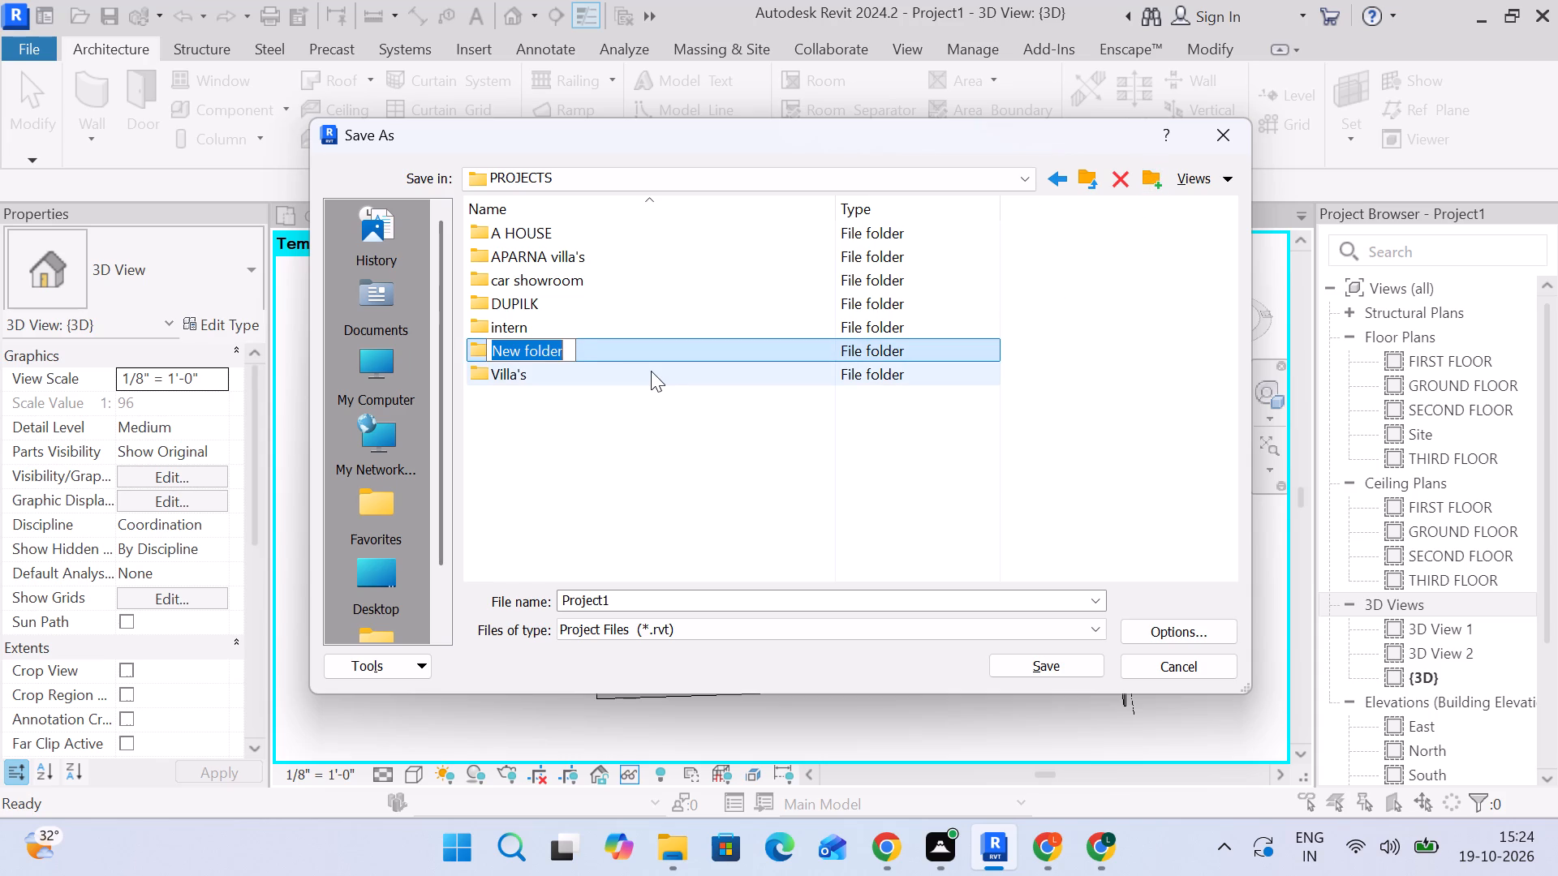
pyautogui.press('c')
pyautogui.press('BackSpace')
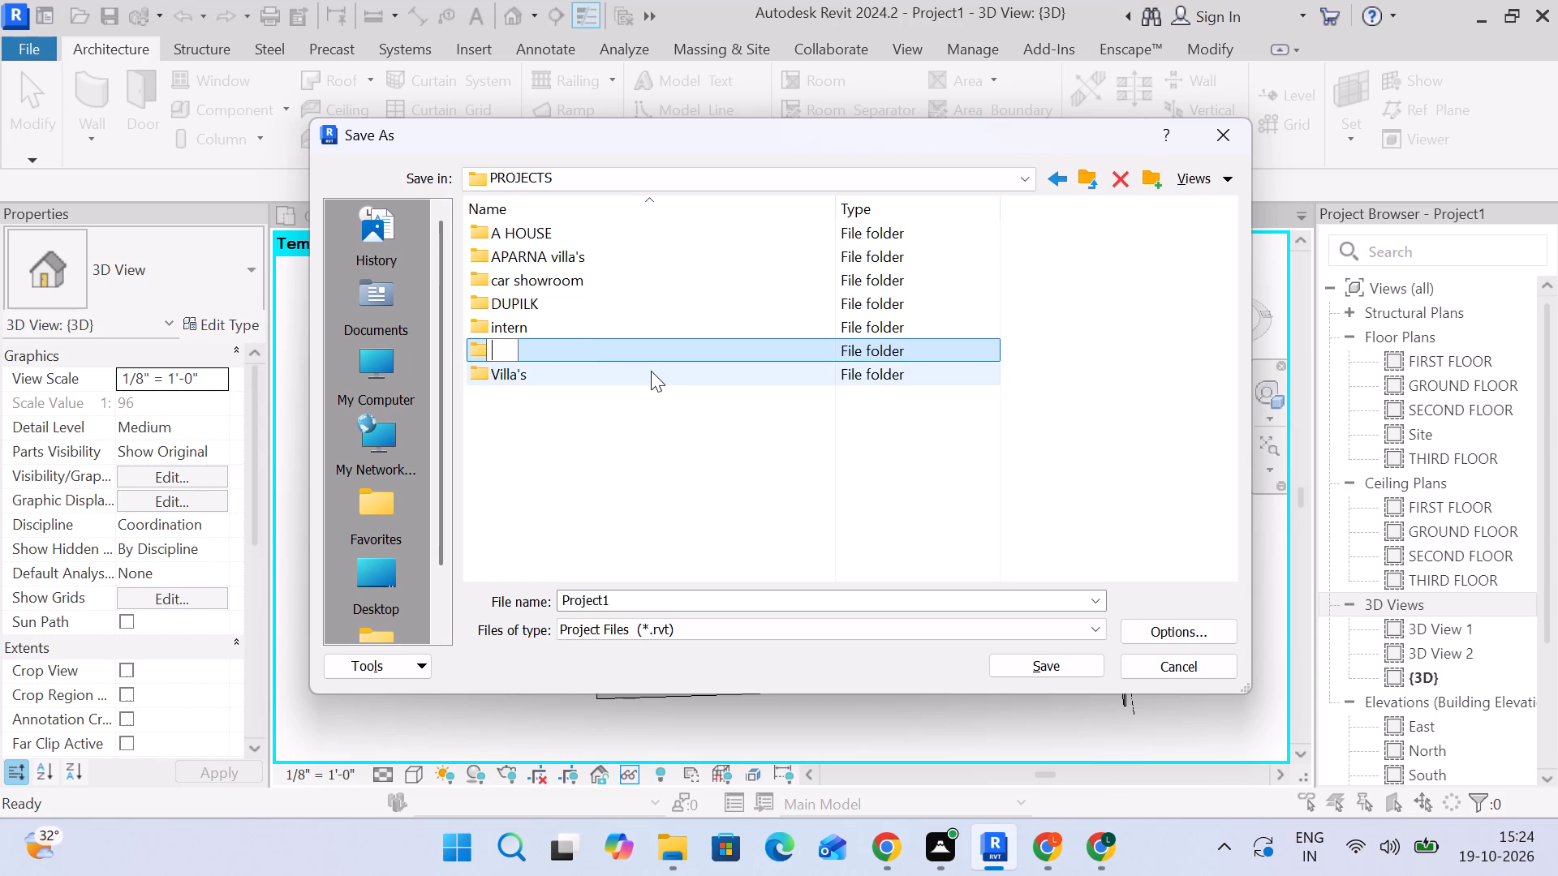
pyautogui.press('BackSpace')
pyautogui.write('THE')
pyautogui.press('BackSpace')
pyautogui.press('BackSpace')
pyautogui.press('BackSpace')
pyautogui.press('BackSpace')
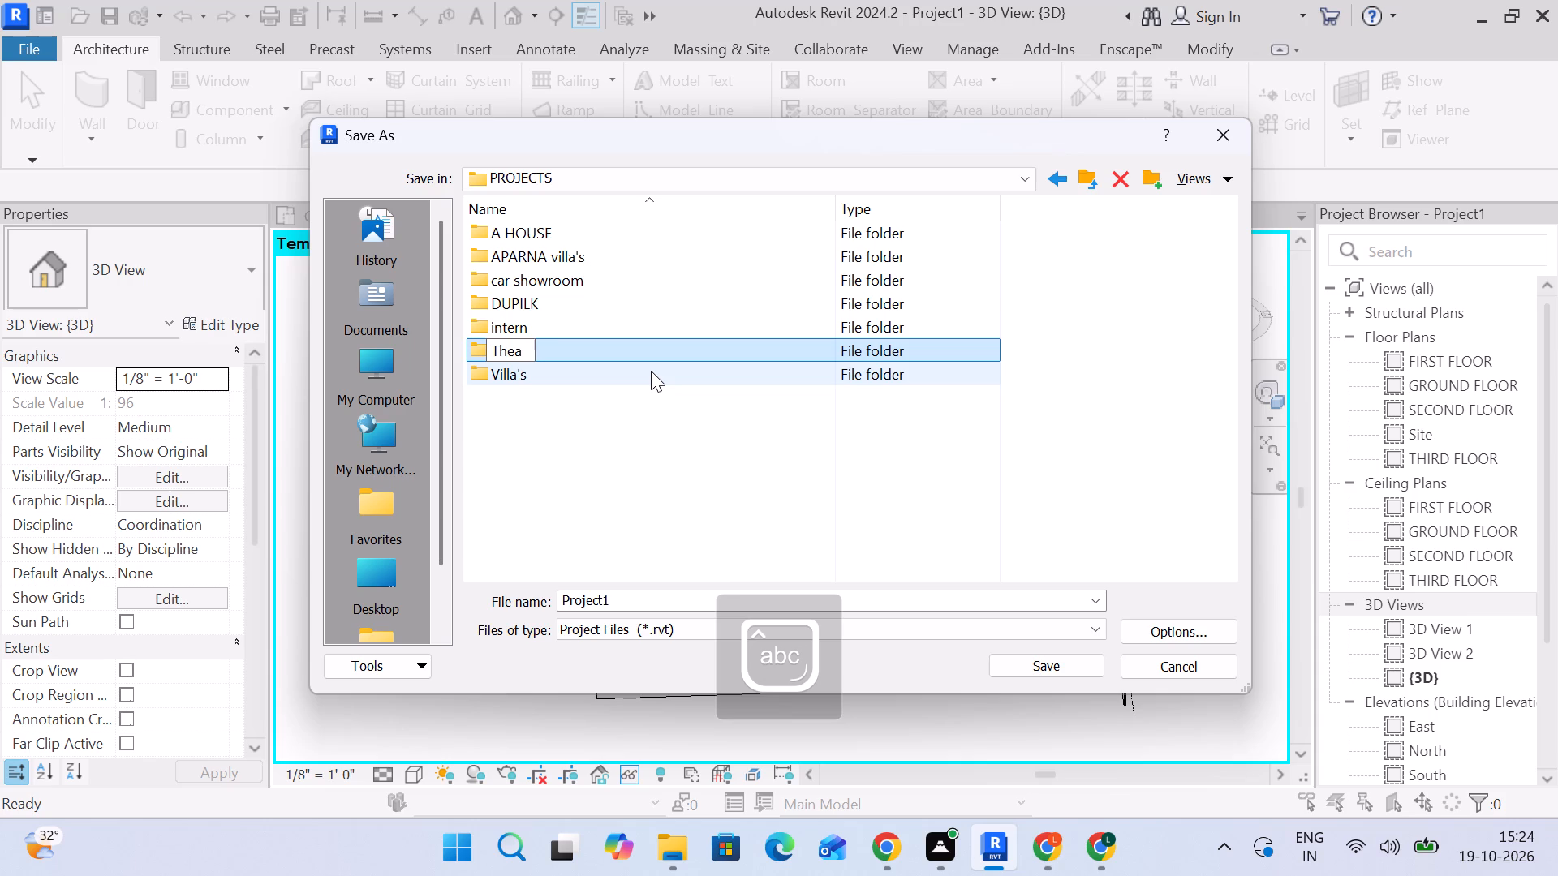
pyautogui.write('ter')
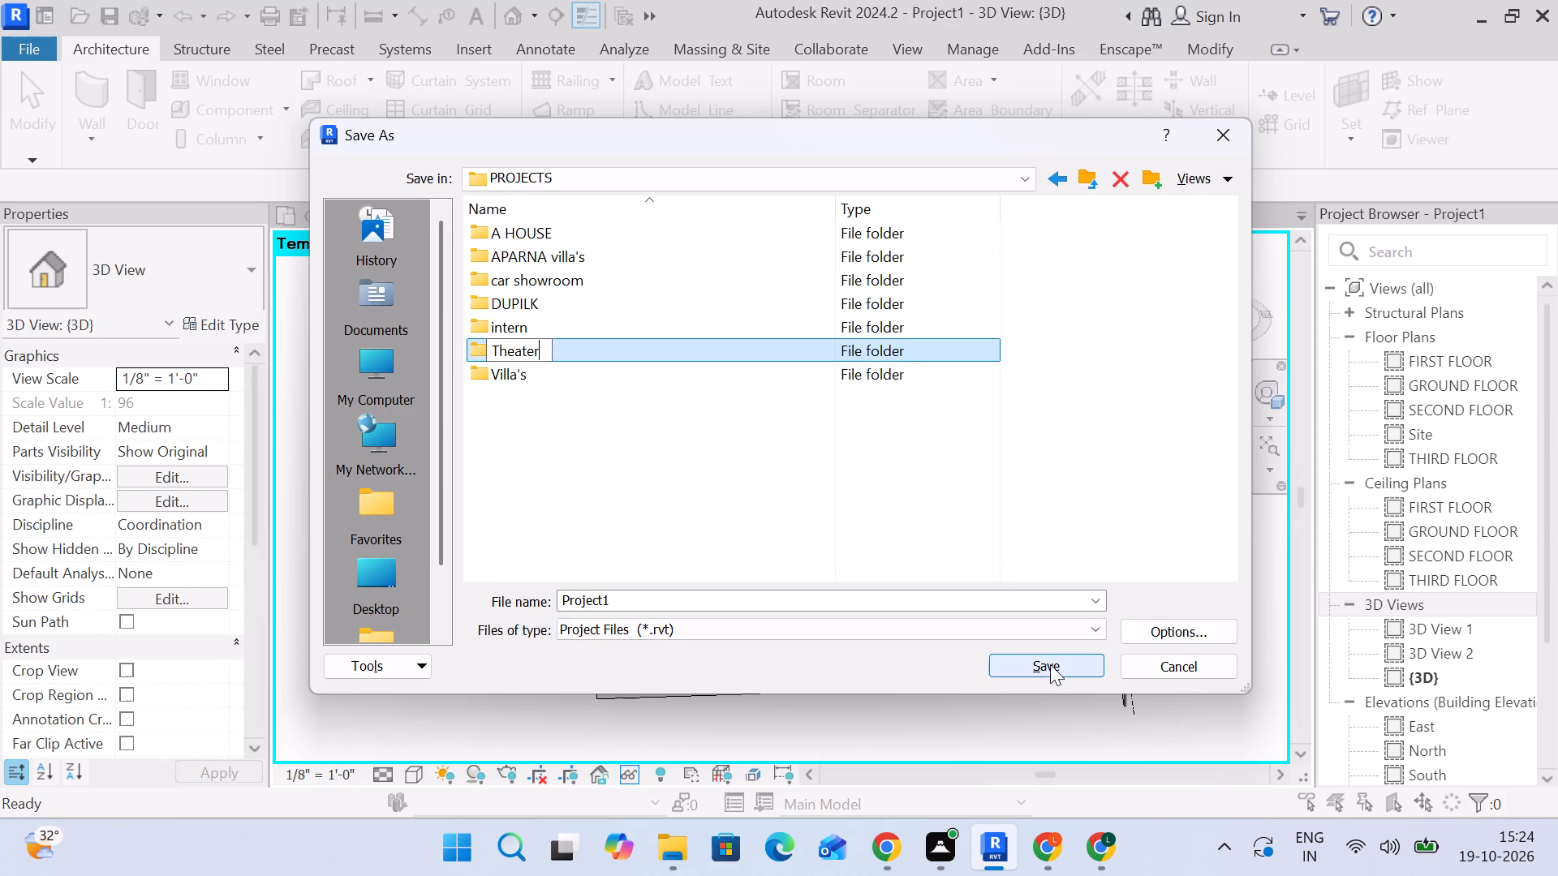
pyautogui.click(802, 462)
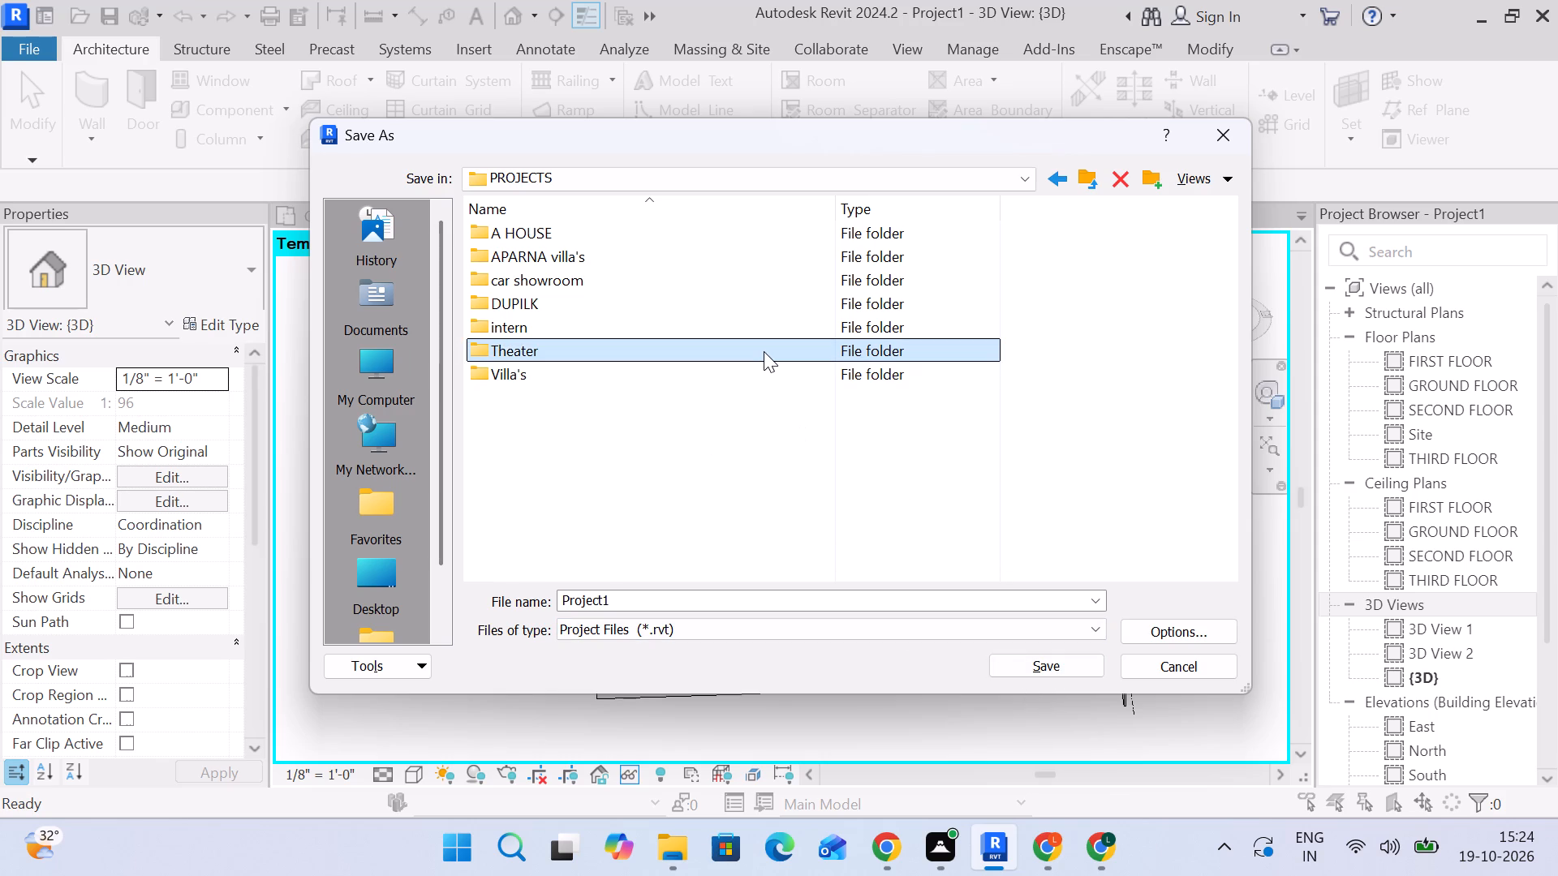
pyautogui.doubleClick(764, 351)
# Name the project file "s2 theater" and save it in the Theater folder.
pyautogui.click(769, 582)
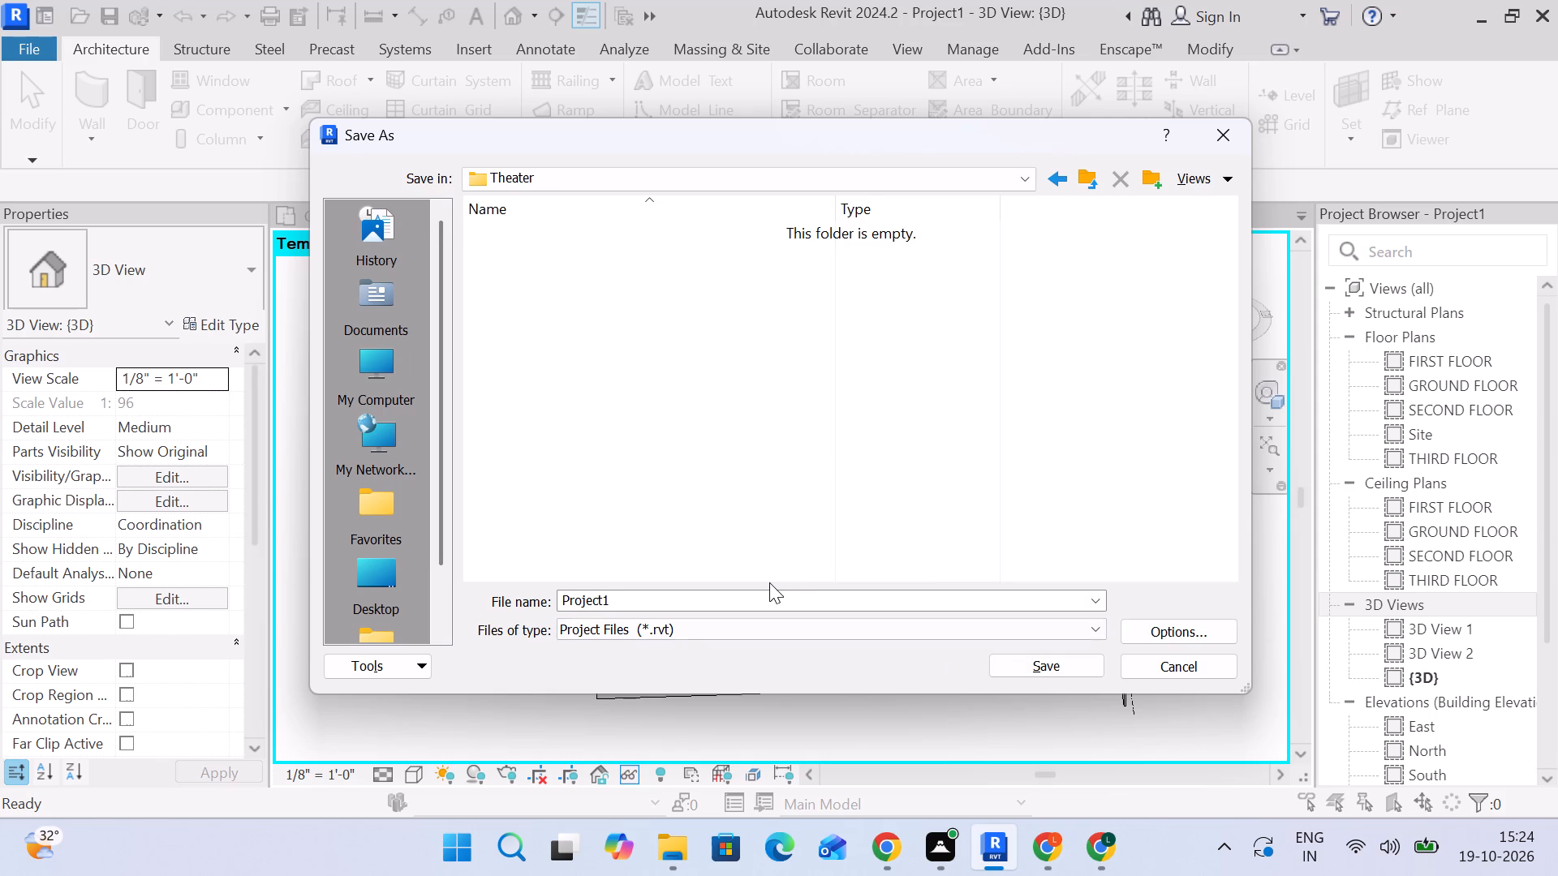
pyautogui.click(756, 590)
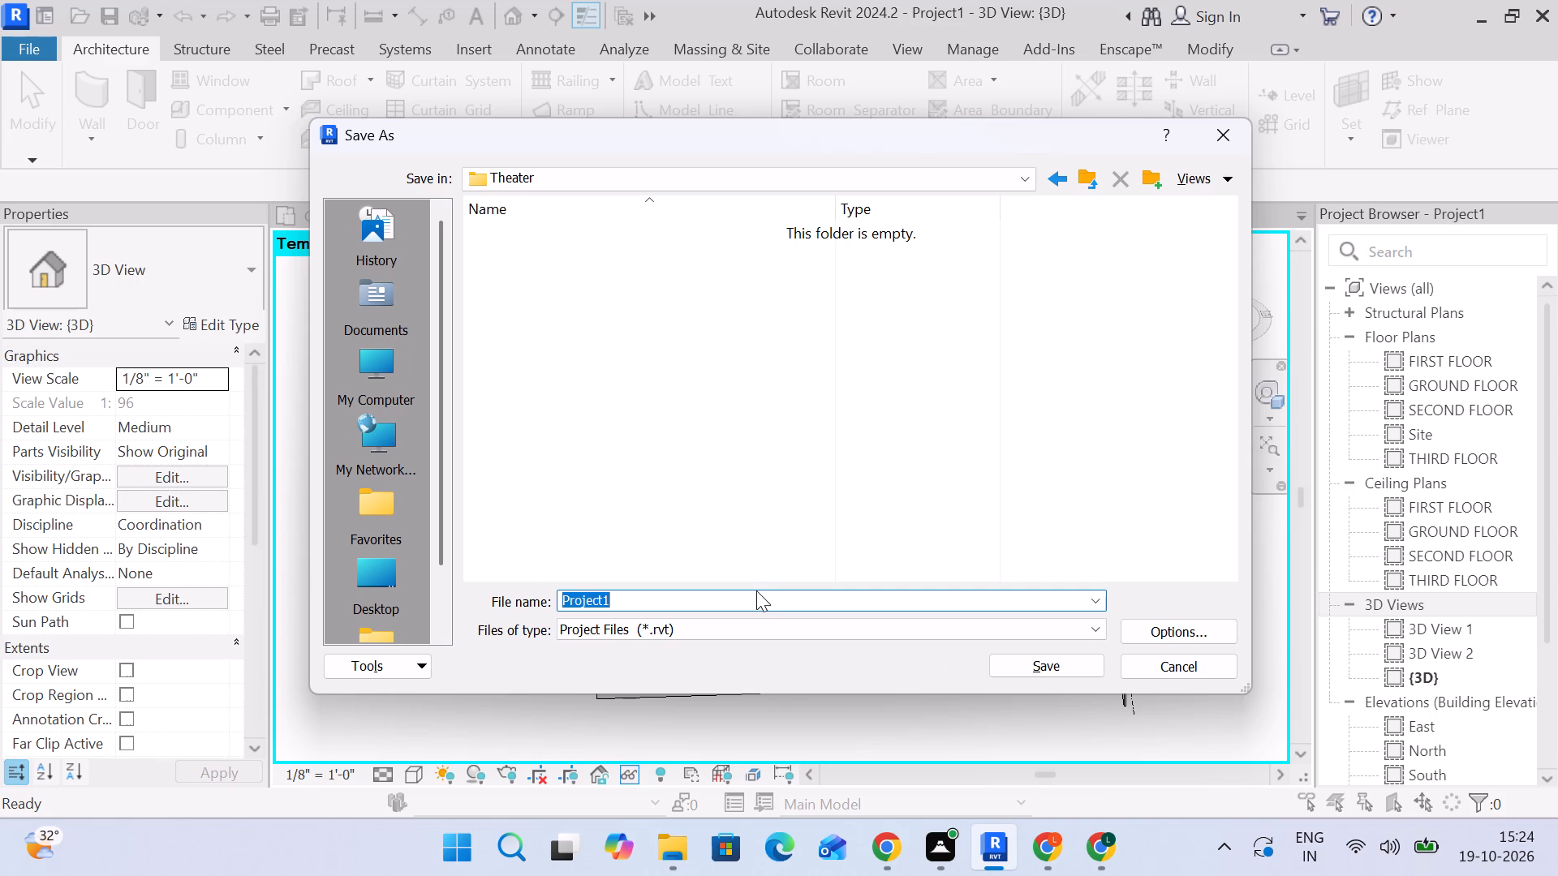
pyautogui.write('s2')
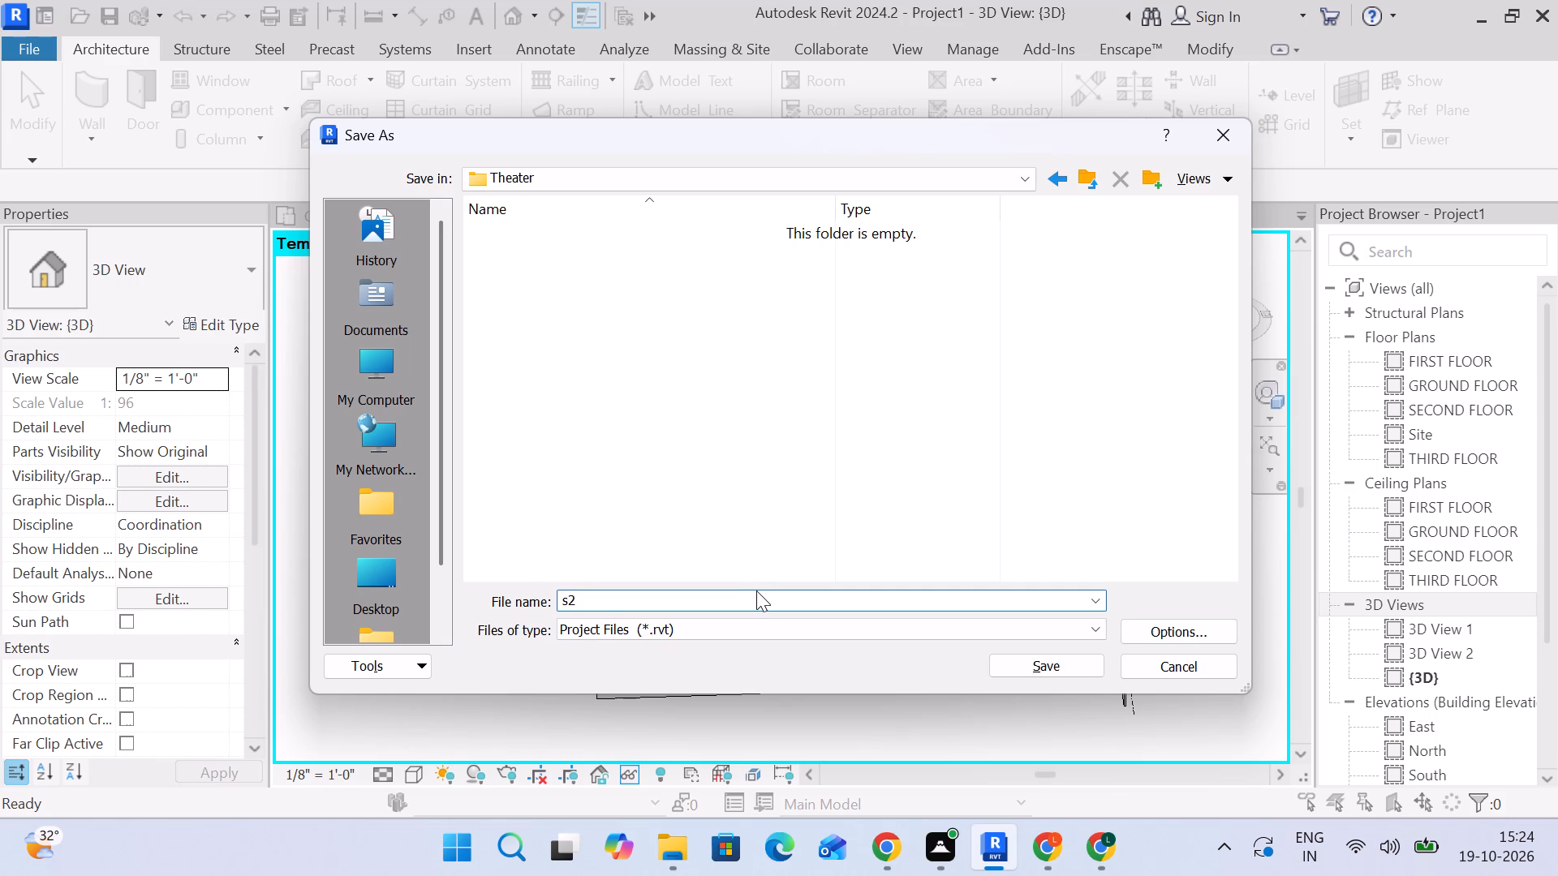
pyautogui.press('space')
pyautogui.write('te')
pyautogui.press('a')
pyautogui.press('t')
pyautogui.press('BackSpace')
pyautogui.press('BackSpace')
pyautogui.press('BackSpace')
pyautogui.write('hea')
pyautogui.write('ter')
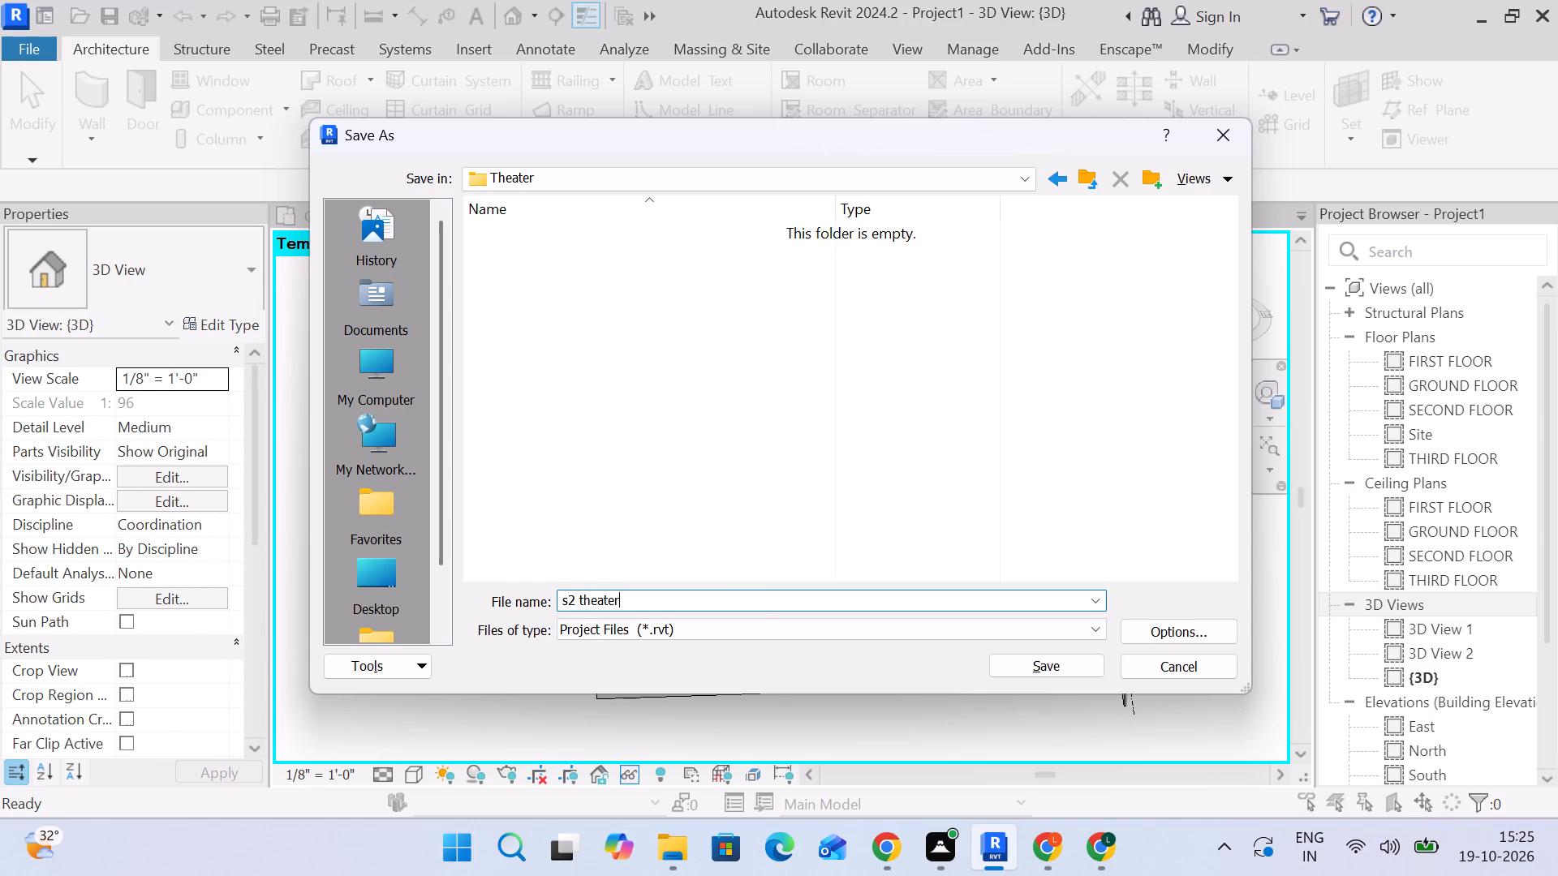
pyautogui.press('Return')
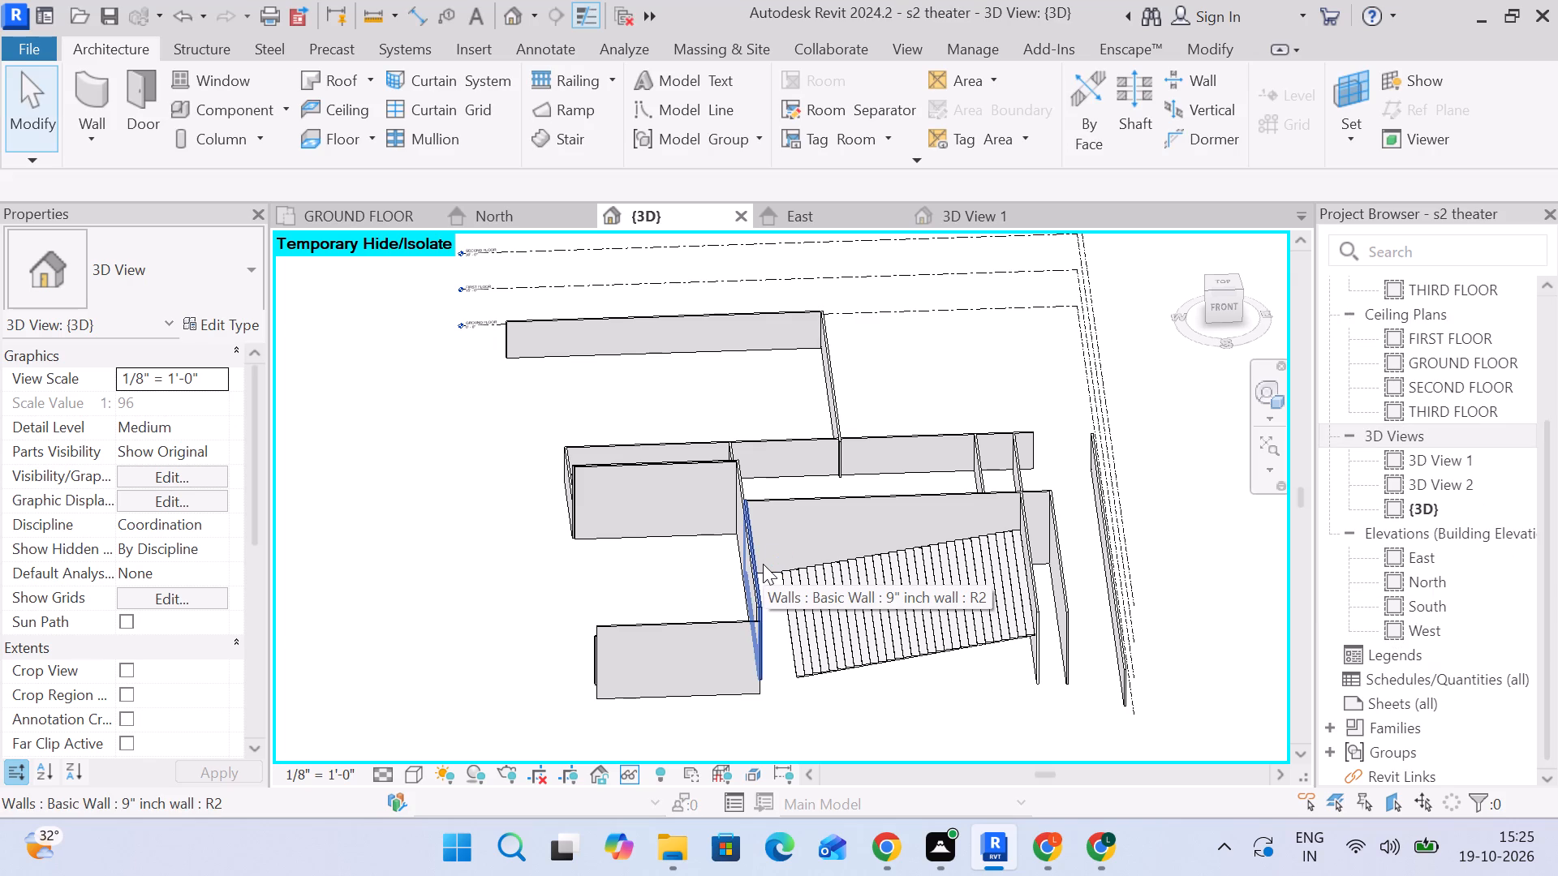
# Save the project again with the 3D view turned to an angled overview of the walls and stair.
pyautogui.scroll(-3, 693, 492)
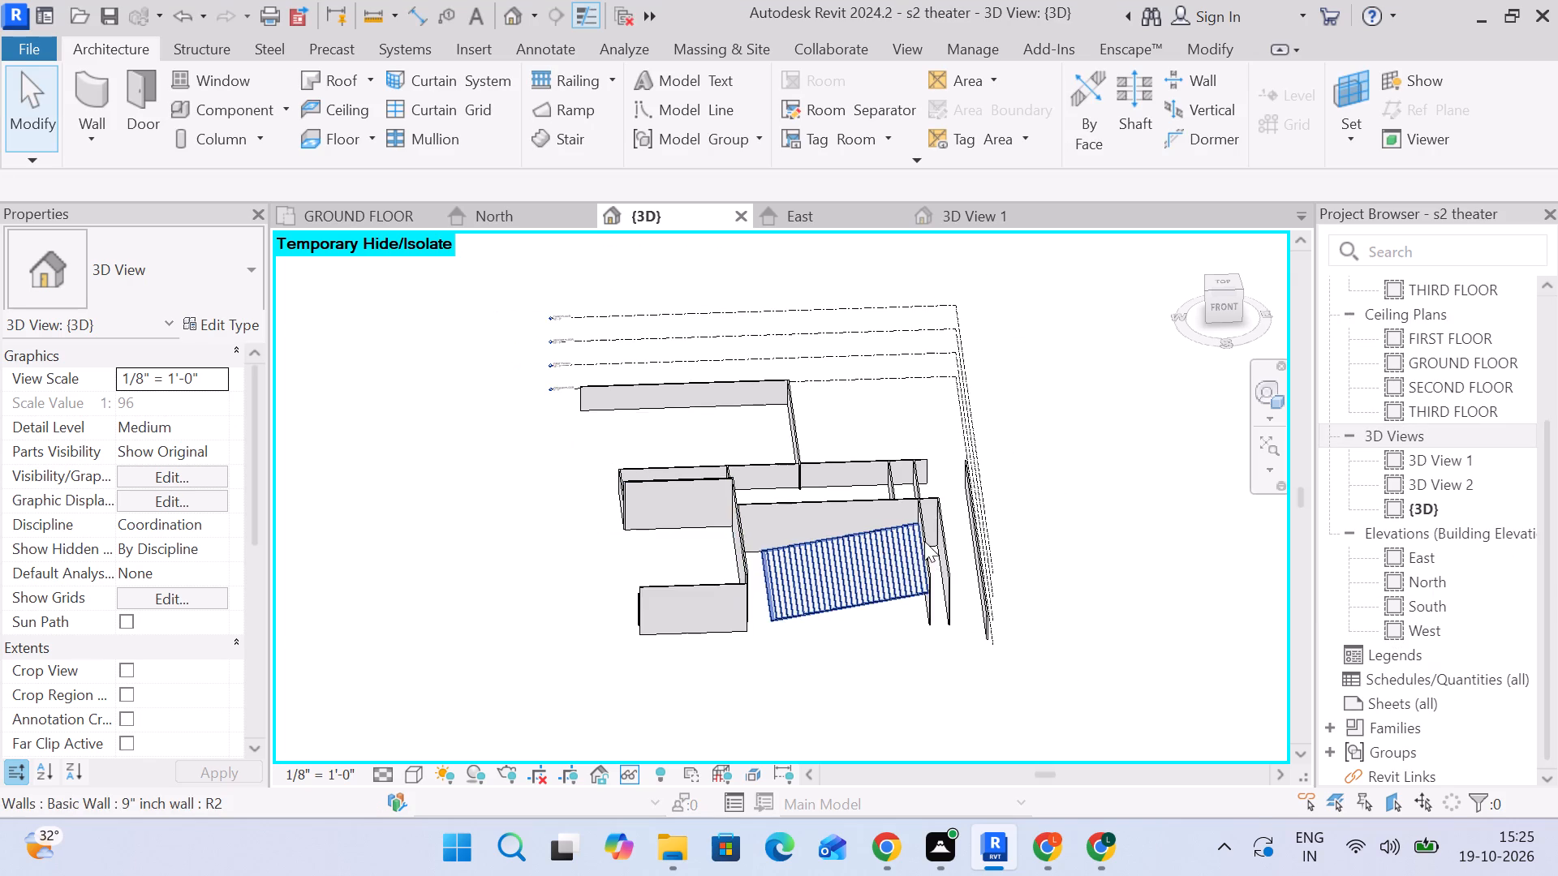
pyautogui.moveTo(931, 542); pyautogui.dragTo(861, 520, button='middle')
pyautogui.scroll(1, 1147, 424)
pyautogui.keyDown('shift'); pyautogui.moveTo(1147, 432); pyautogui.dragTo(1064, 517, button='middle'); pyautogui.keyUp('shift')
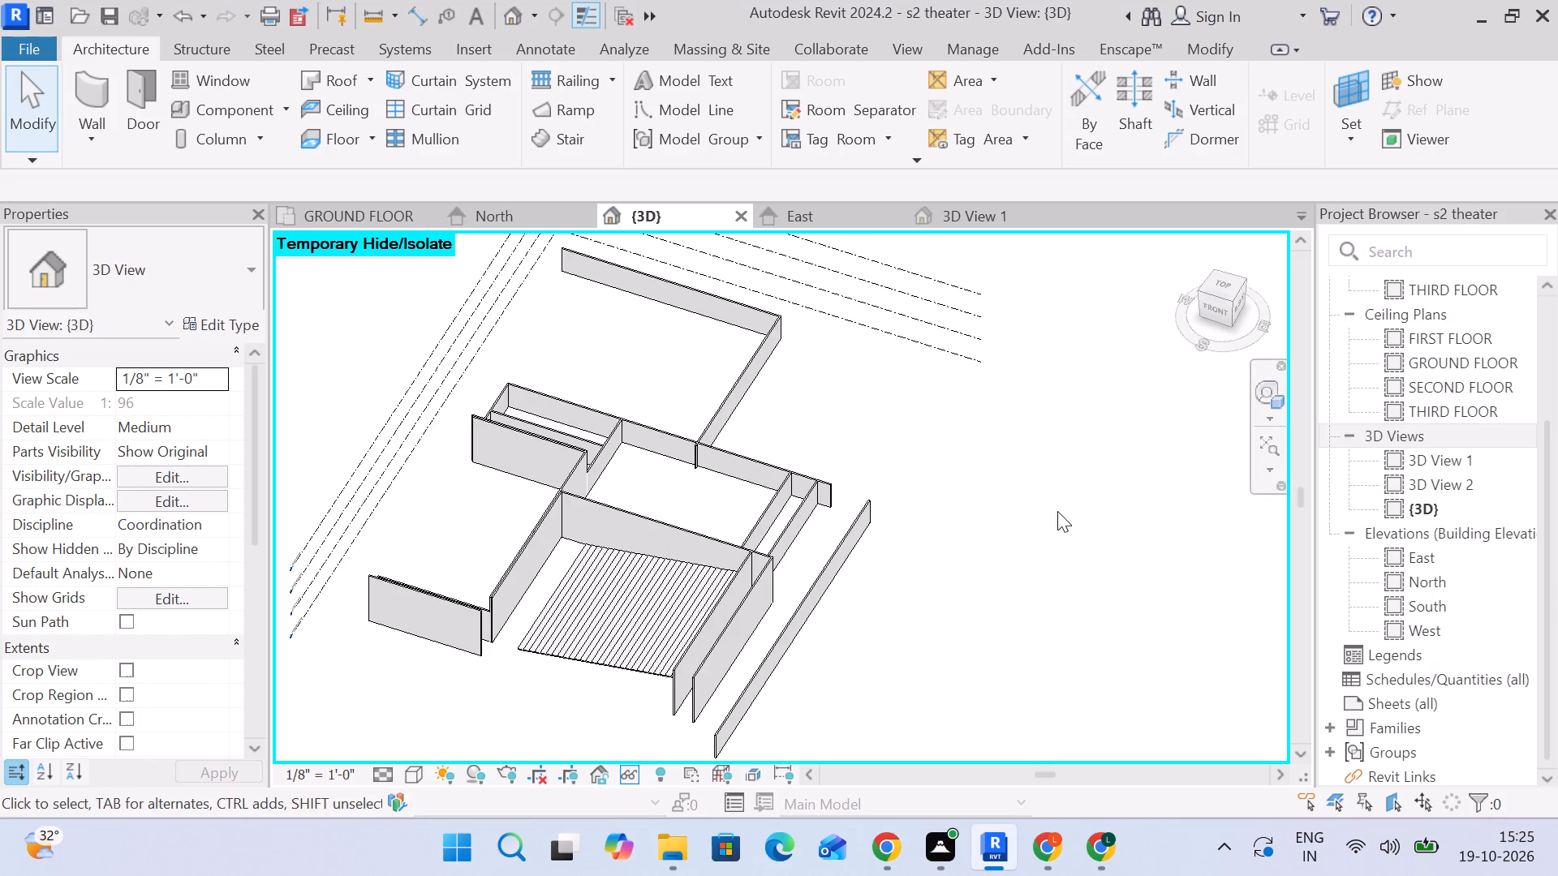
pyautogui.hotkey('ctrl', 's')
# Examine the monolithic stair in the 3D view from an angle, from the top and from the front.
pyautogui.click(613, 633)
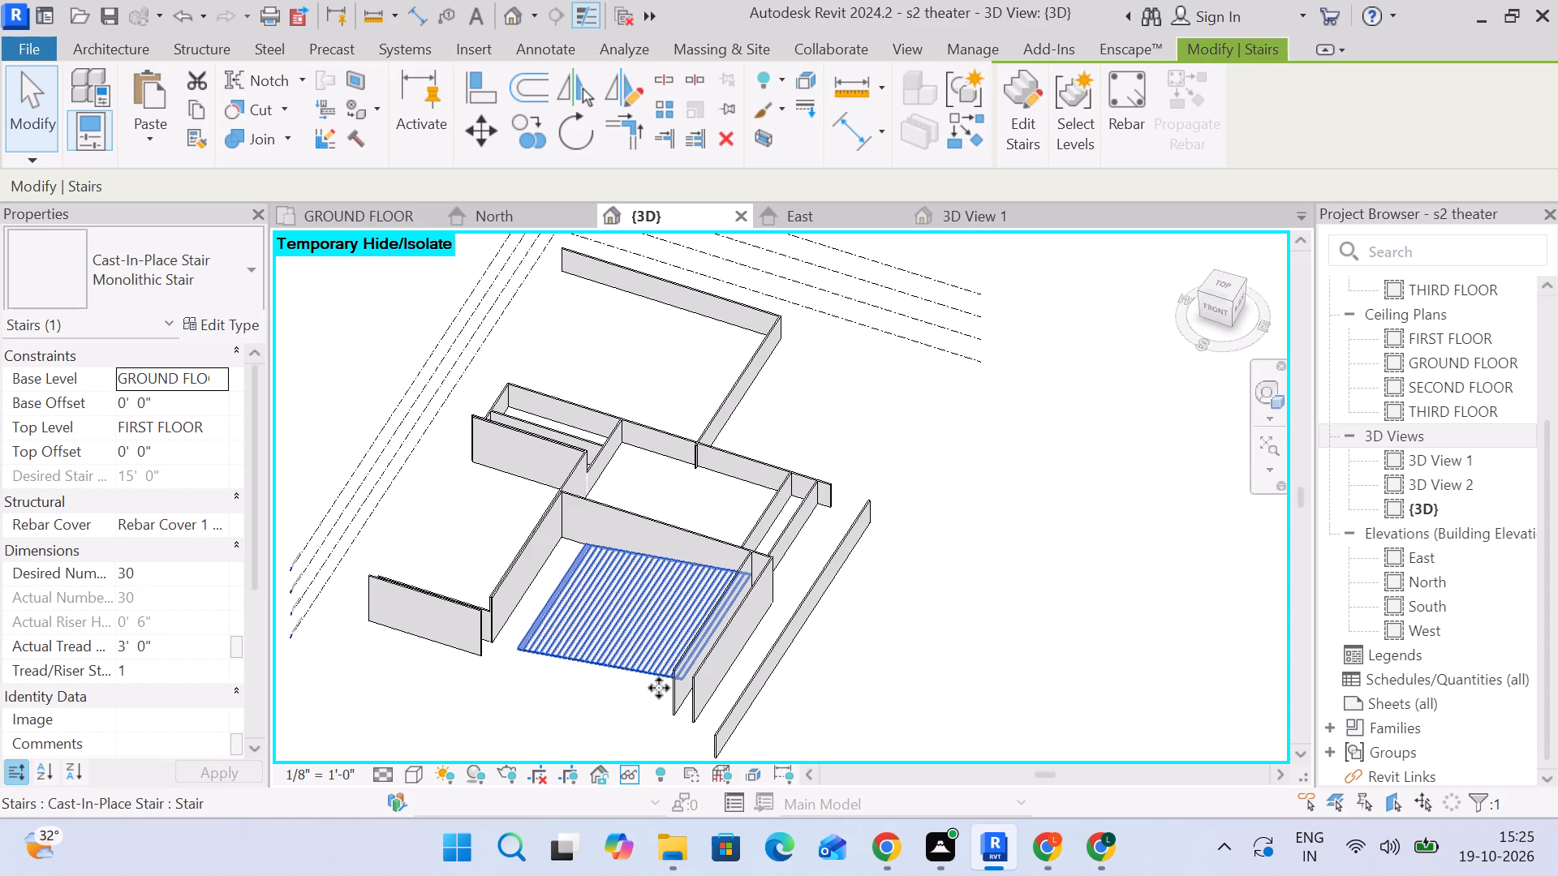
pyautogui.scroll(2, 684, 702)
pyautogui.scroll(2, 695, 576)
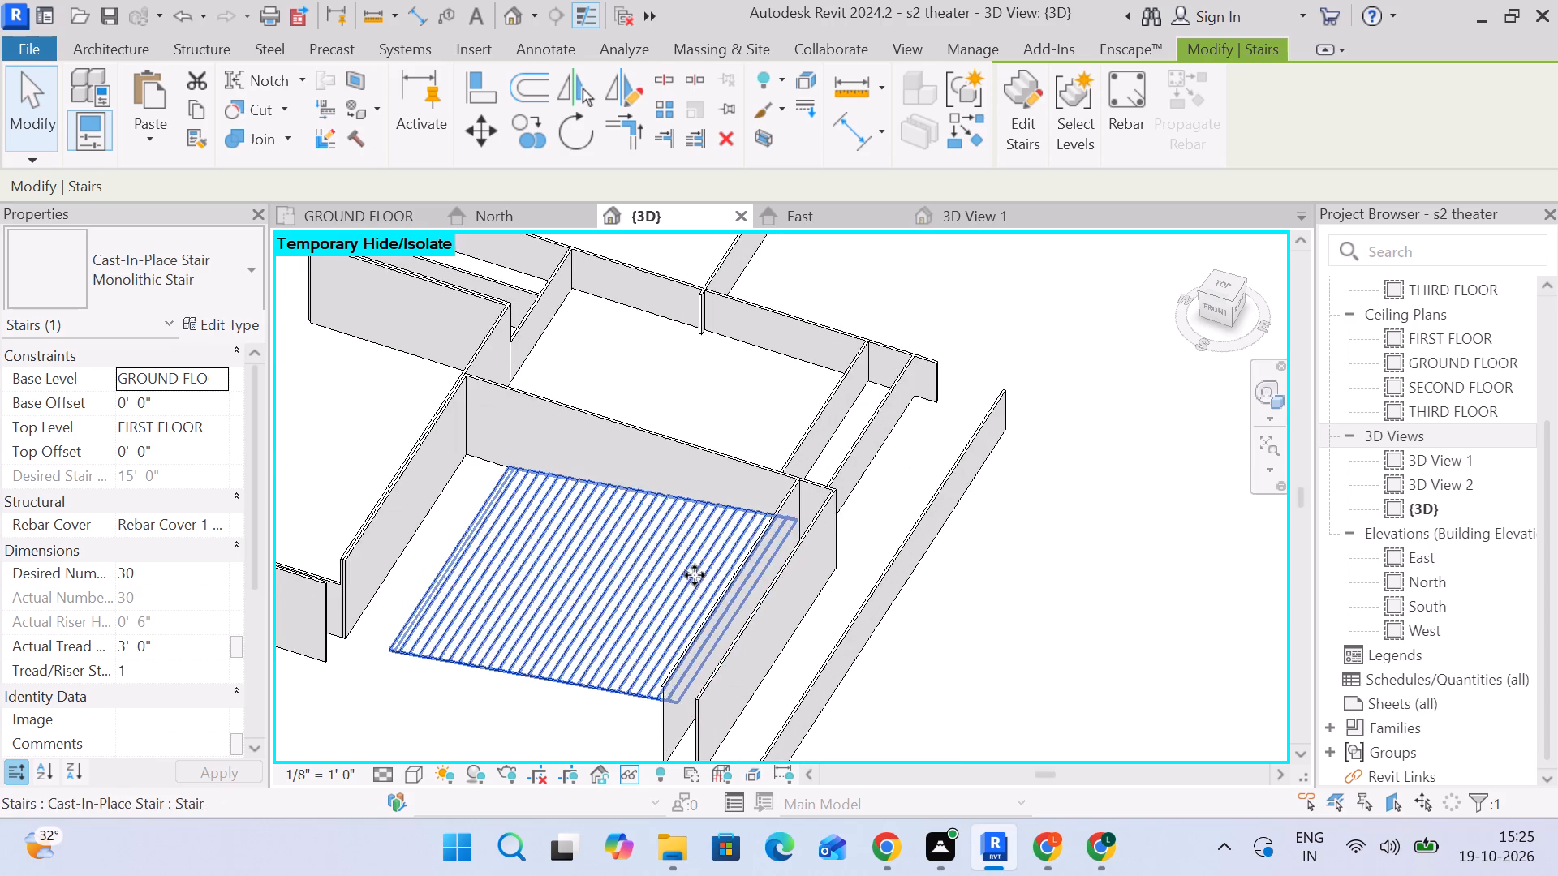
pyautogui.moveTo(696, 578); pyautogui.dragTo(869, 383, button='middle')
pyautogui.moveTo(1252, 575); pyautogui.dragTo(1245, 570)
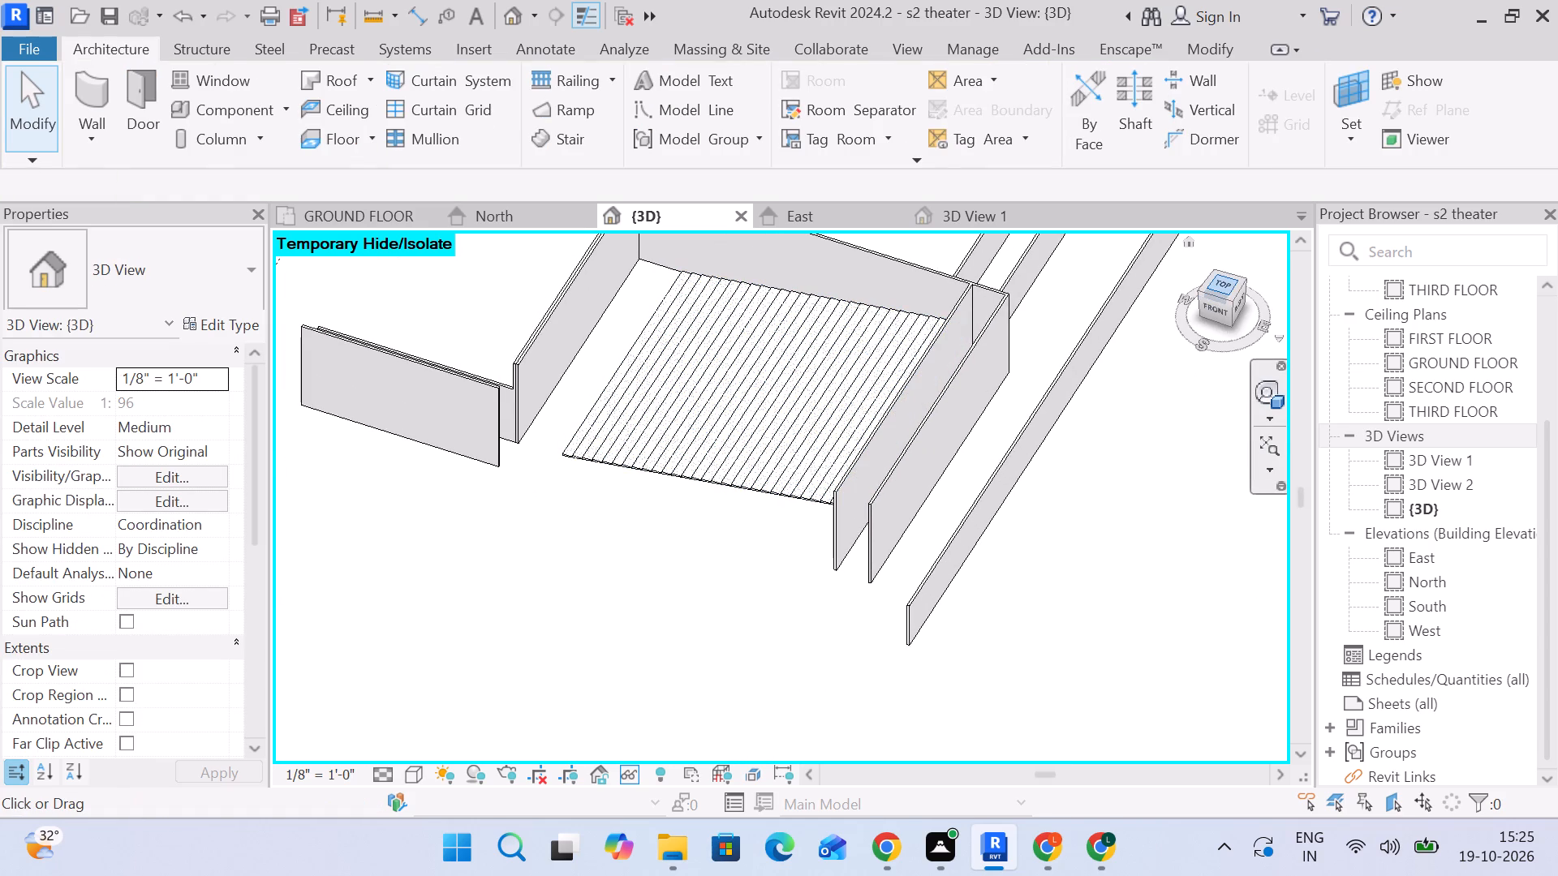
pyautogui.click(1220, 286)
pyautogui.scroll(3, 828, 522)
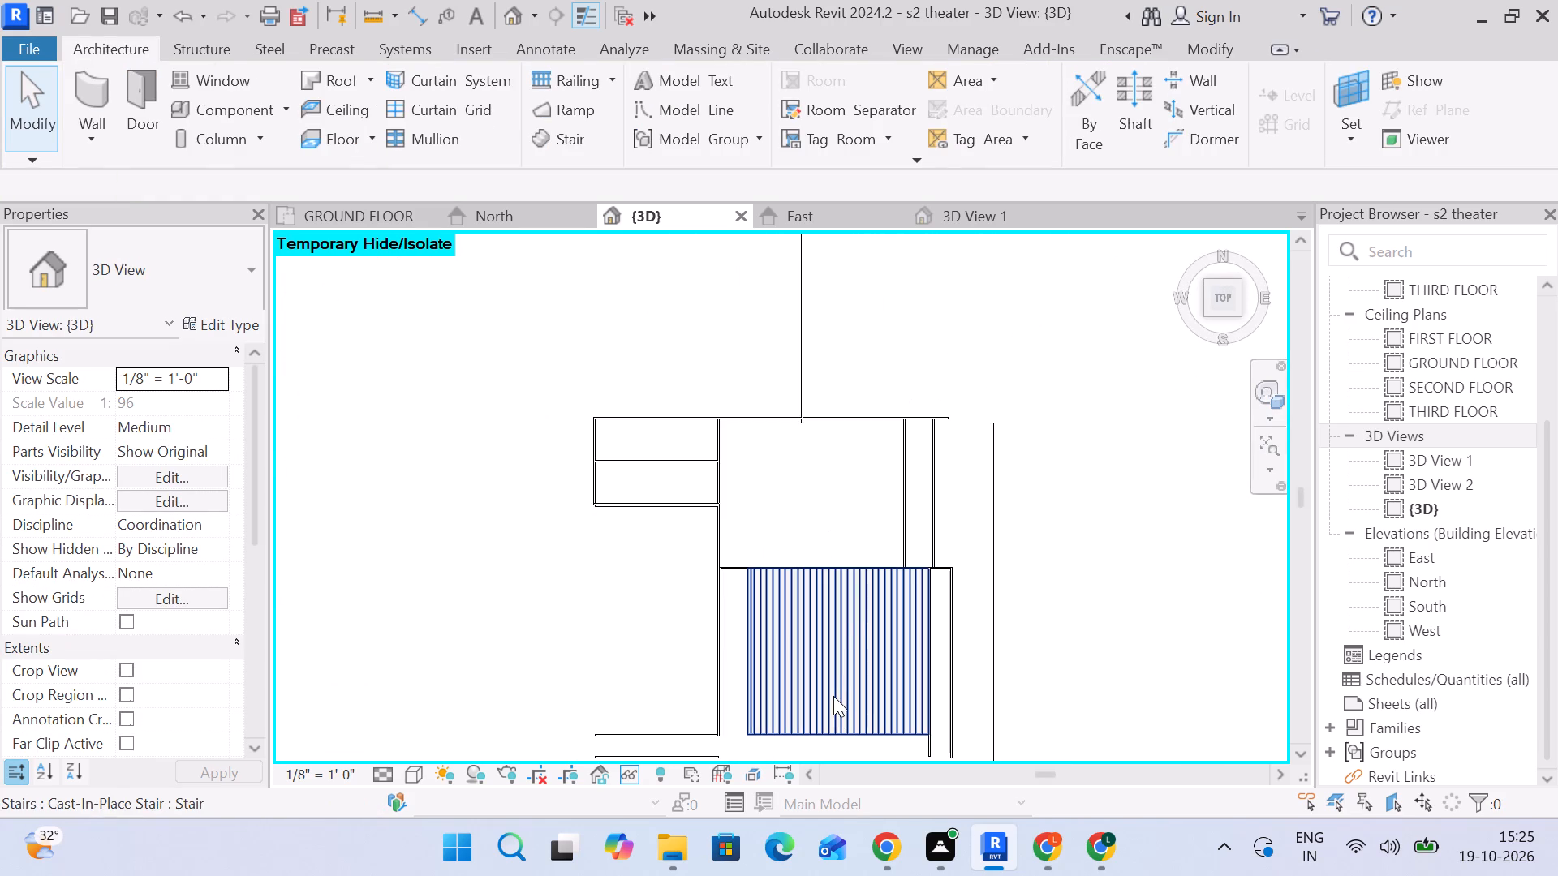
pyautogui.click(1224, 318)
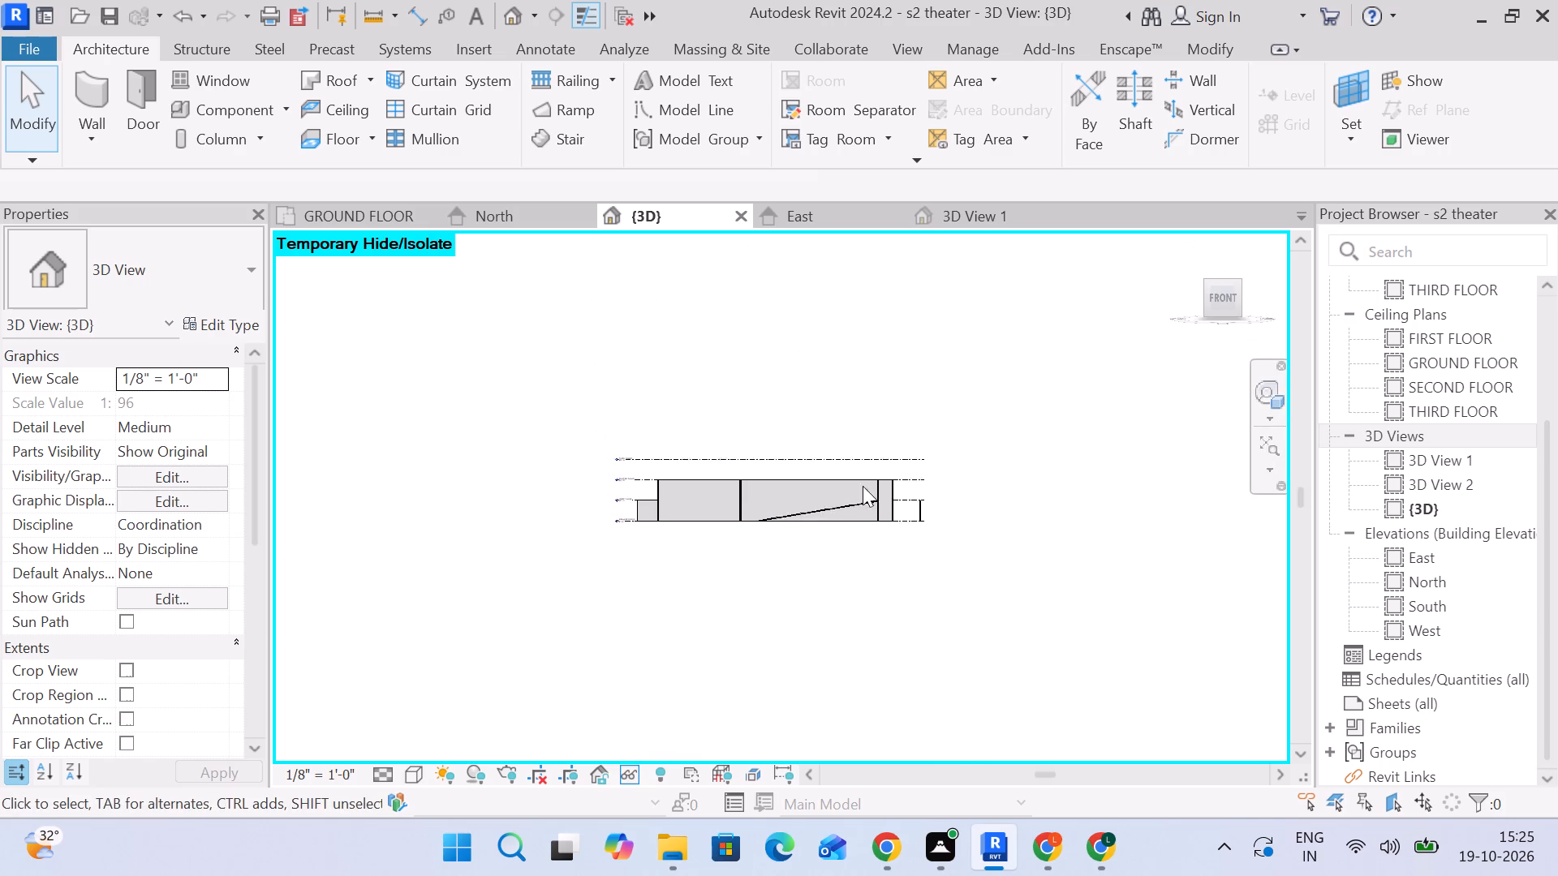
pyautogui.scroll(4, 834, 583)
pyautogui.scroll(-1, 888, 530)
pyautogui.scroll(2, 888, 530)
pyautogui.click(874, 520)
pyautogui.scroll(3, 873, 522)
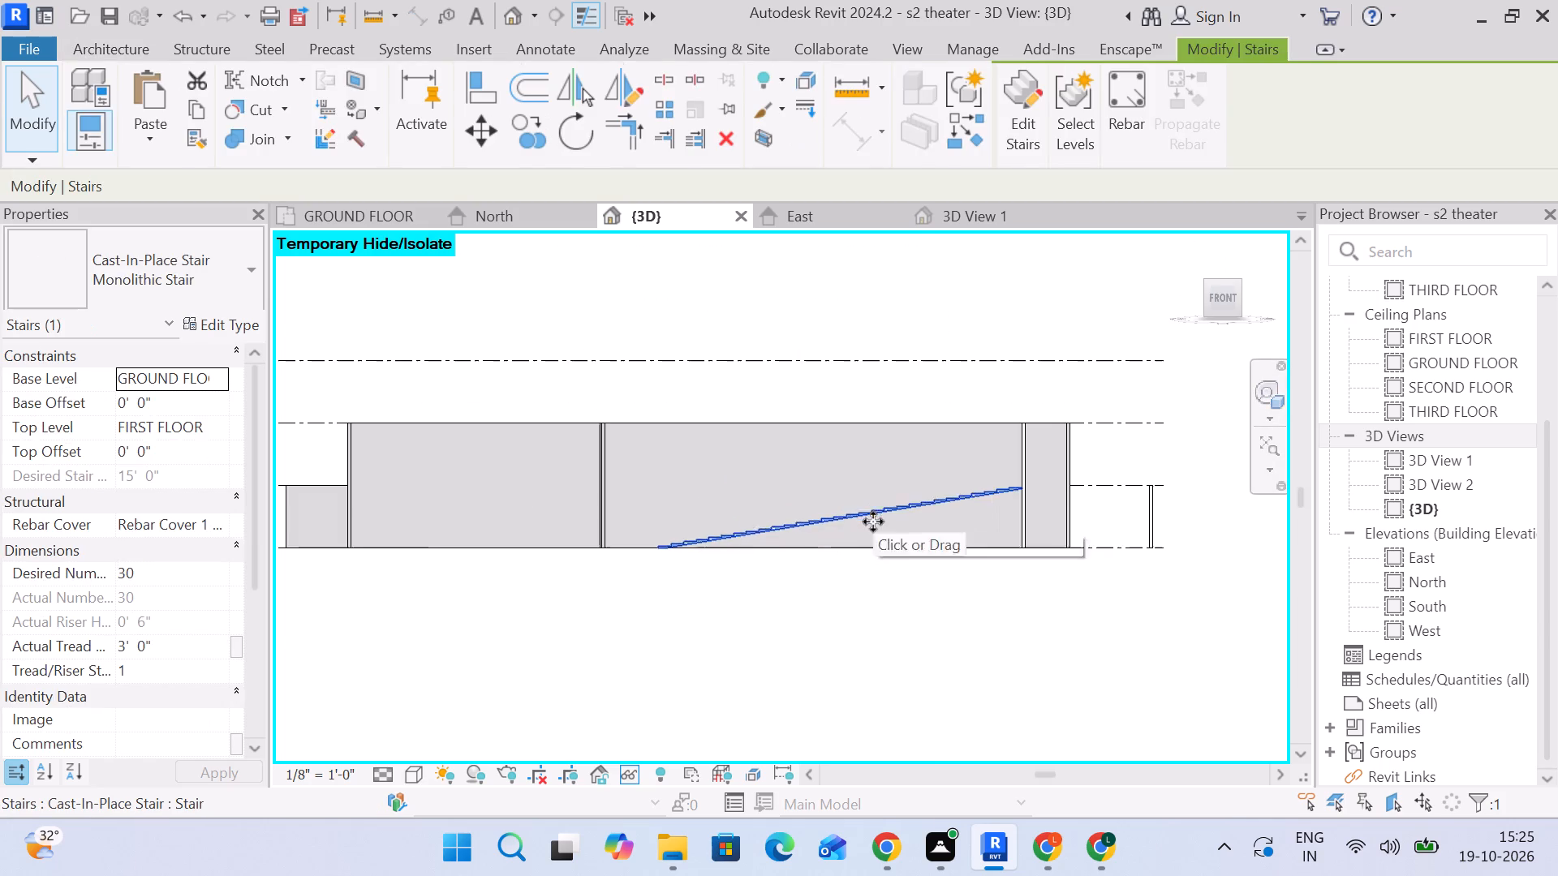
# Open the monolithic stair for editing, inspect its run from the front, and finish the edit without changing it.
pyautogui.click(915, 652)
pyautogui.click(906, 504)
pyautogui.click(1021, 128)
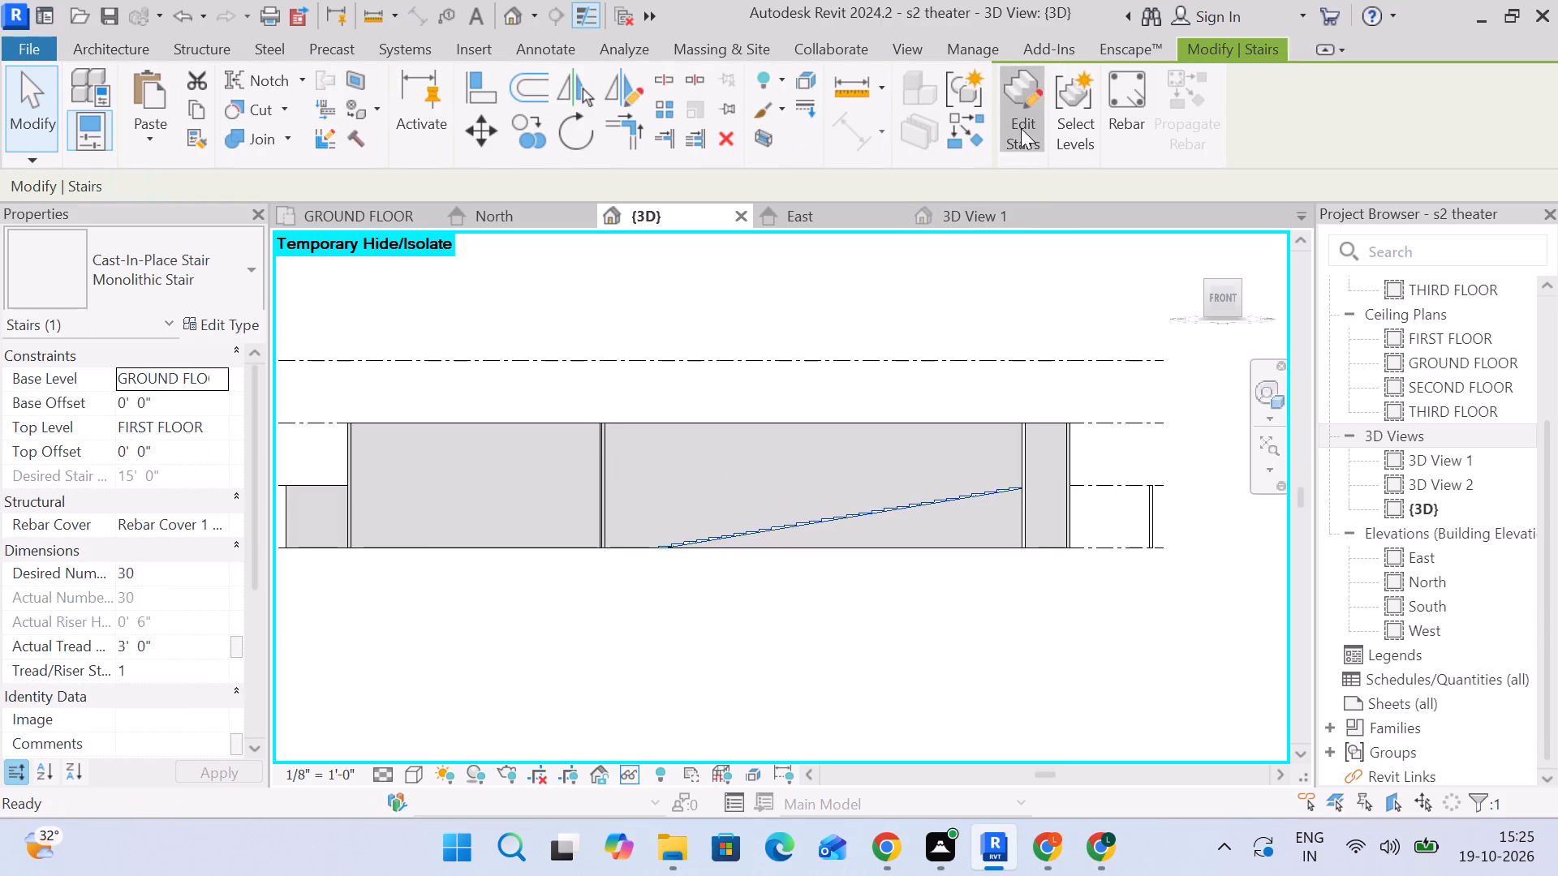
pyautogui.click(884, 514)
pyautogui.scroll(5, 876, 556)
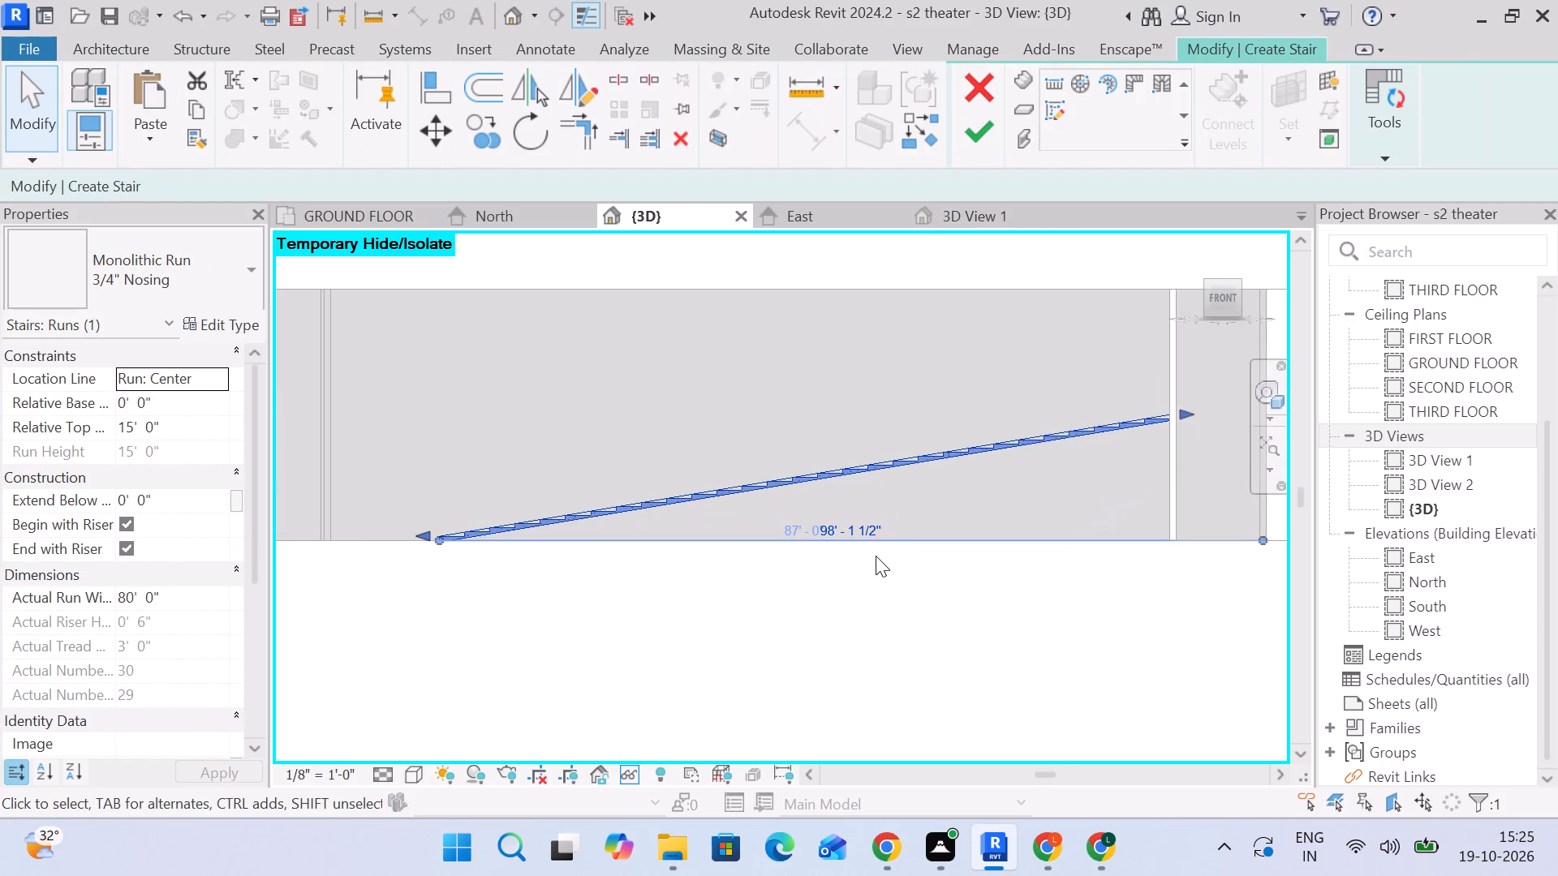
pyautogui.moveTo(1095, 483); pyautogui.dragTo(1092, 474, button='middle')
pyautogui.scroll(1, 1093, 474)
pyautogui.scroll(3, 804, 556)
pyautogui.scroll(-4, 721, 608)
pyautogui.scroll(1, 721, 608)
pyautogui.moveTo(721, 608); pyautogui.dragTo(878, 548, button='middle')
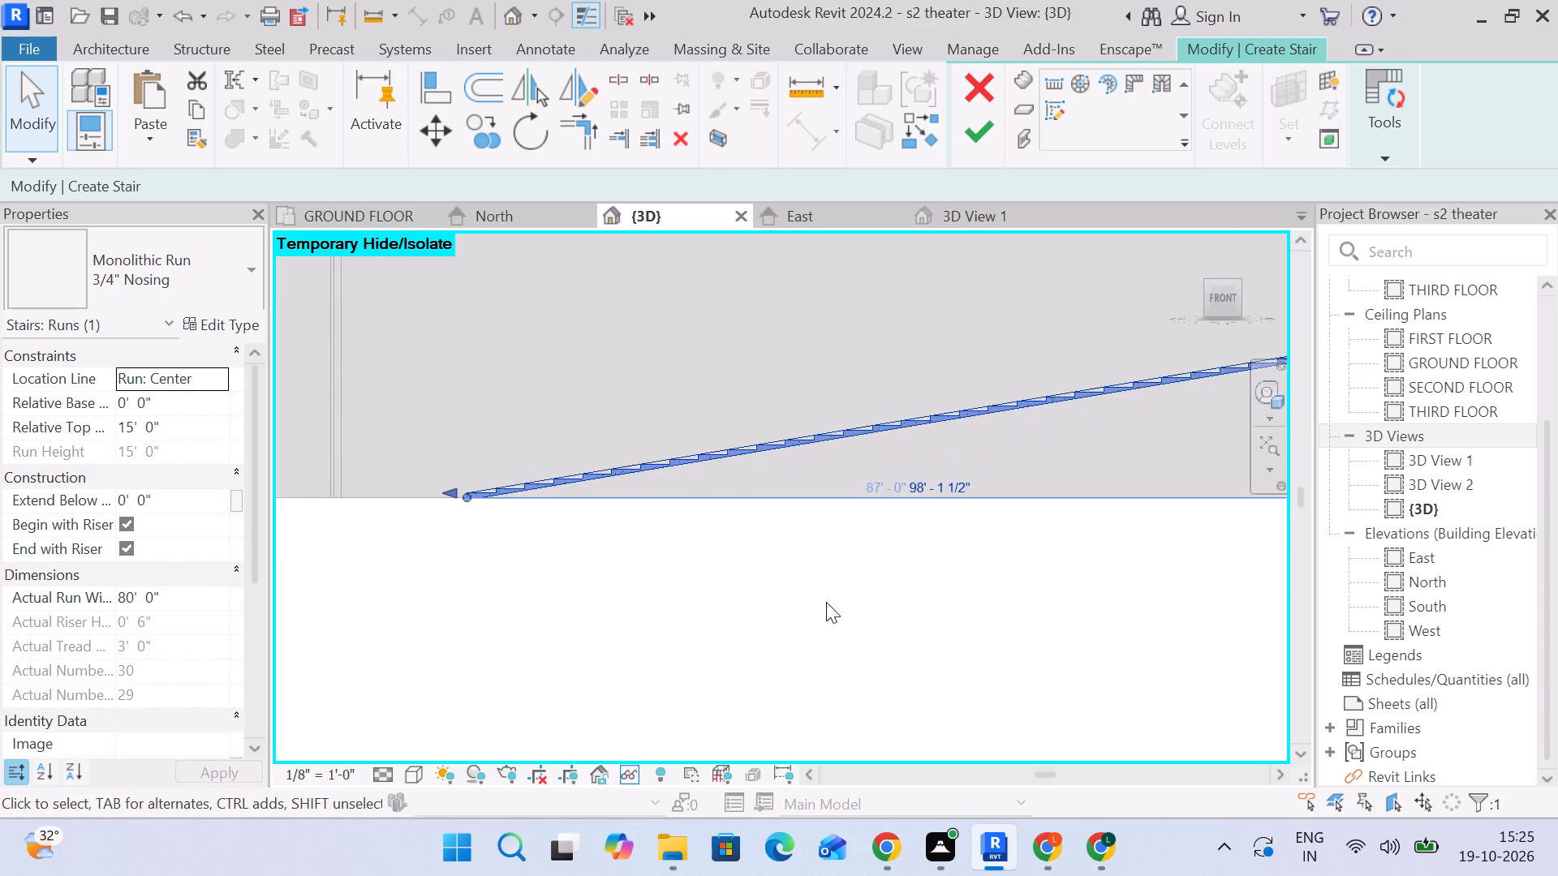
pyautogui.click(826, 602)
pyautogui.click(839, 430)
pyautogui.scroll(2, 795, 527)
pyautogui.scroll(-1, 795, 527)
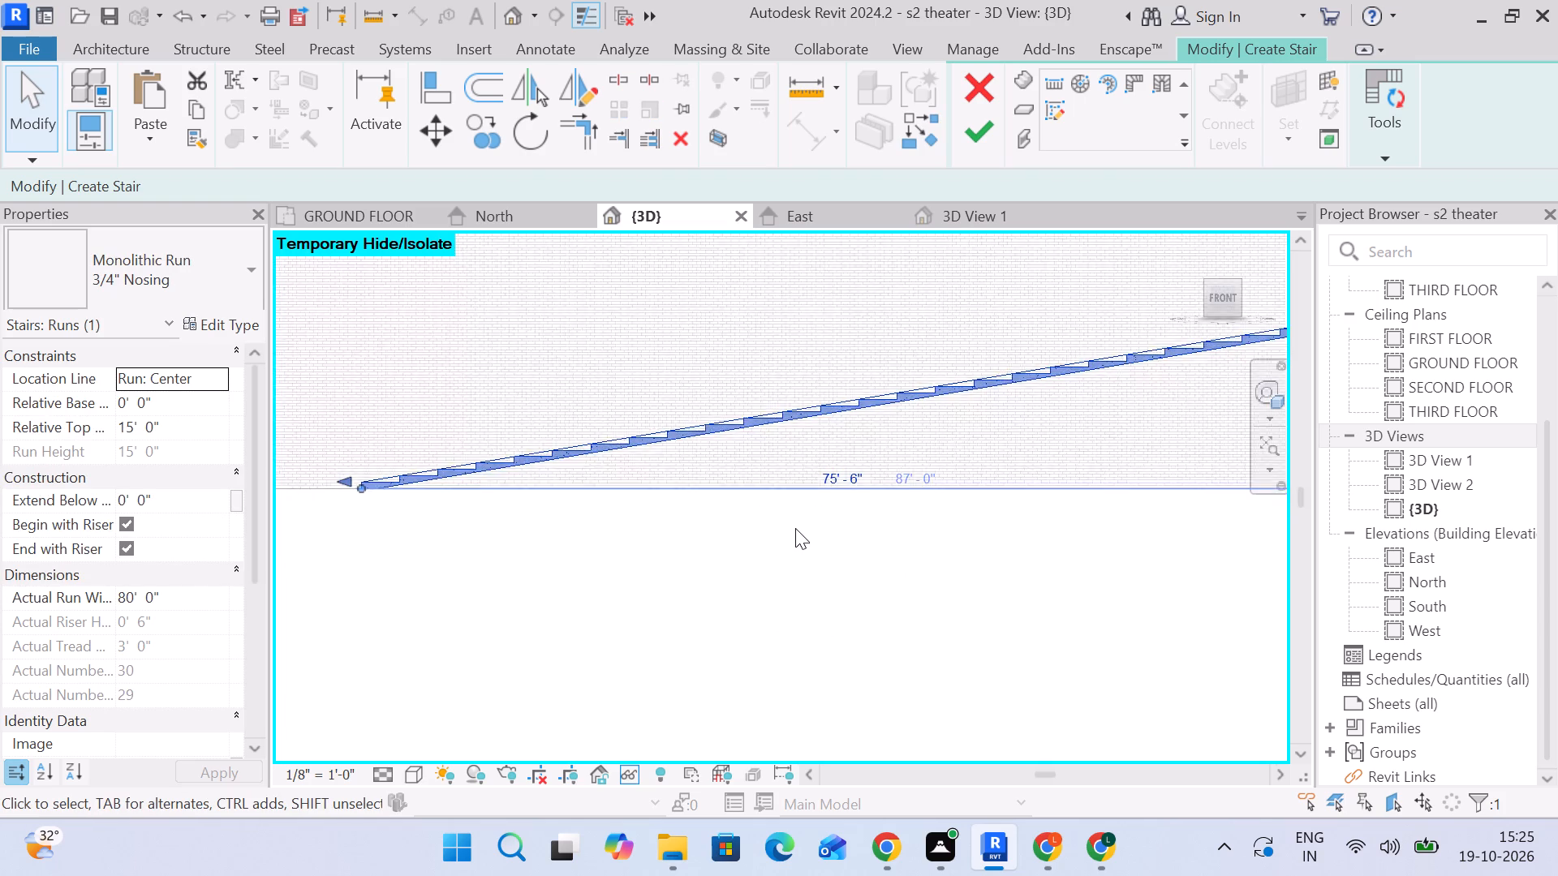
pyautogui.scroll(-2, 795, 528)
pyautogui.moveTo(1192, 535); pyautogui.dragTo(1097, 519, button='middle')
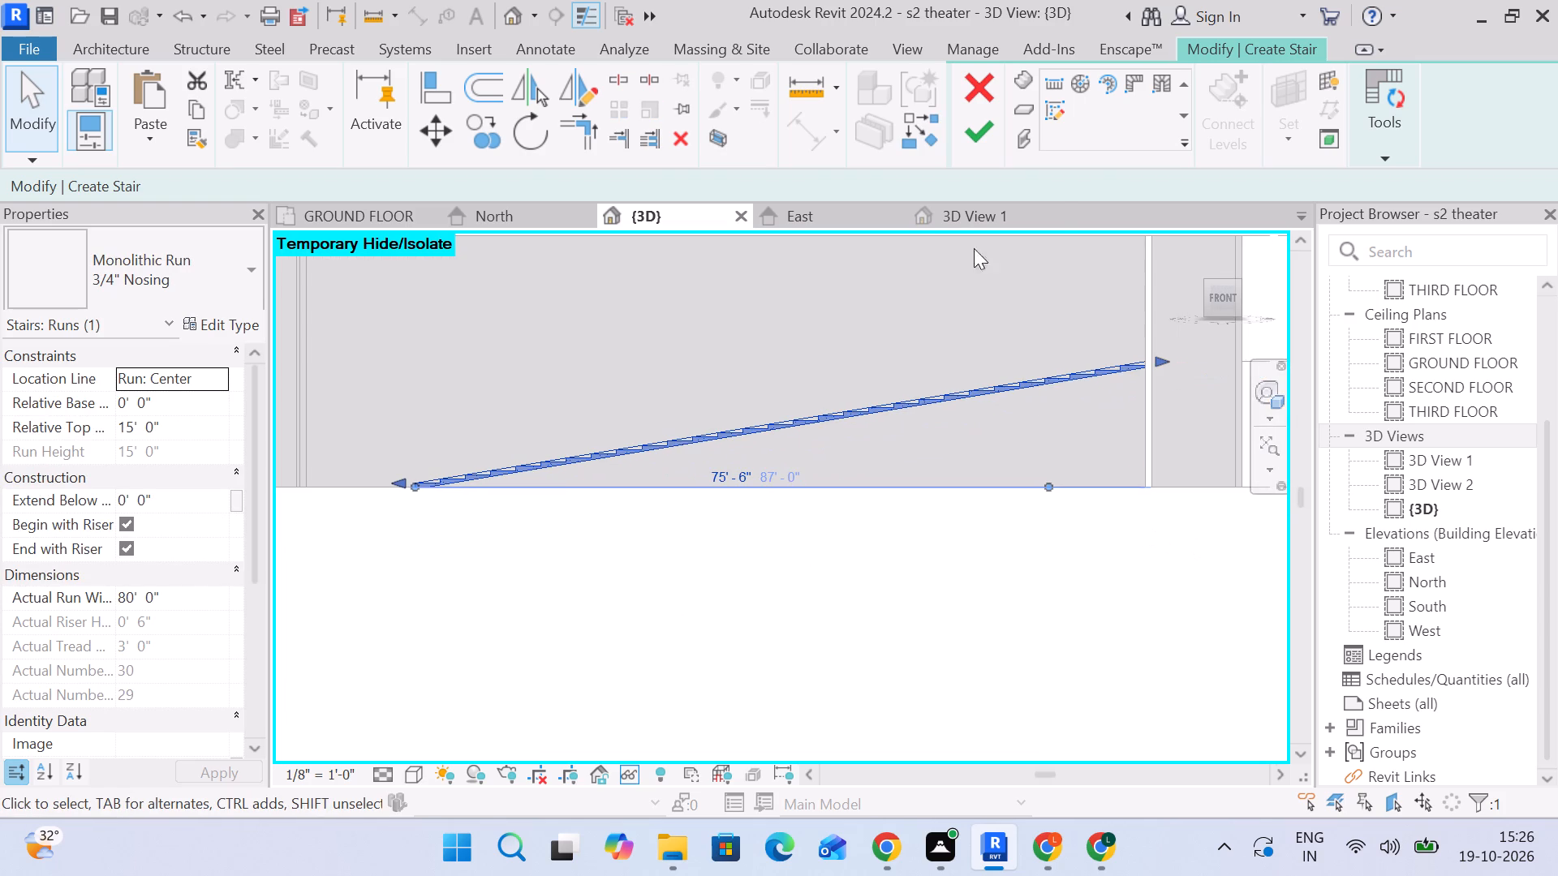
pyautogui.click(945, 631)
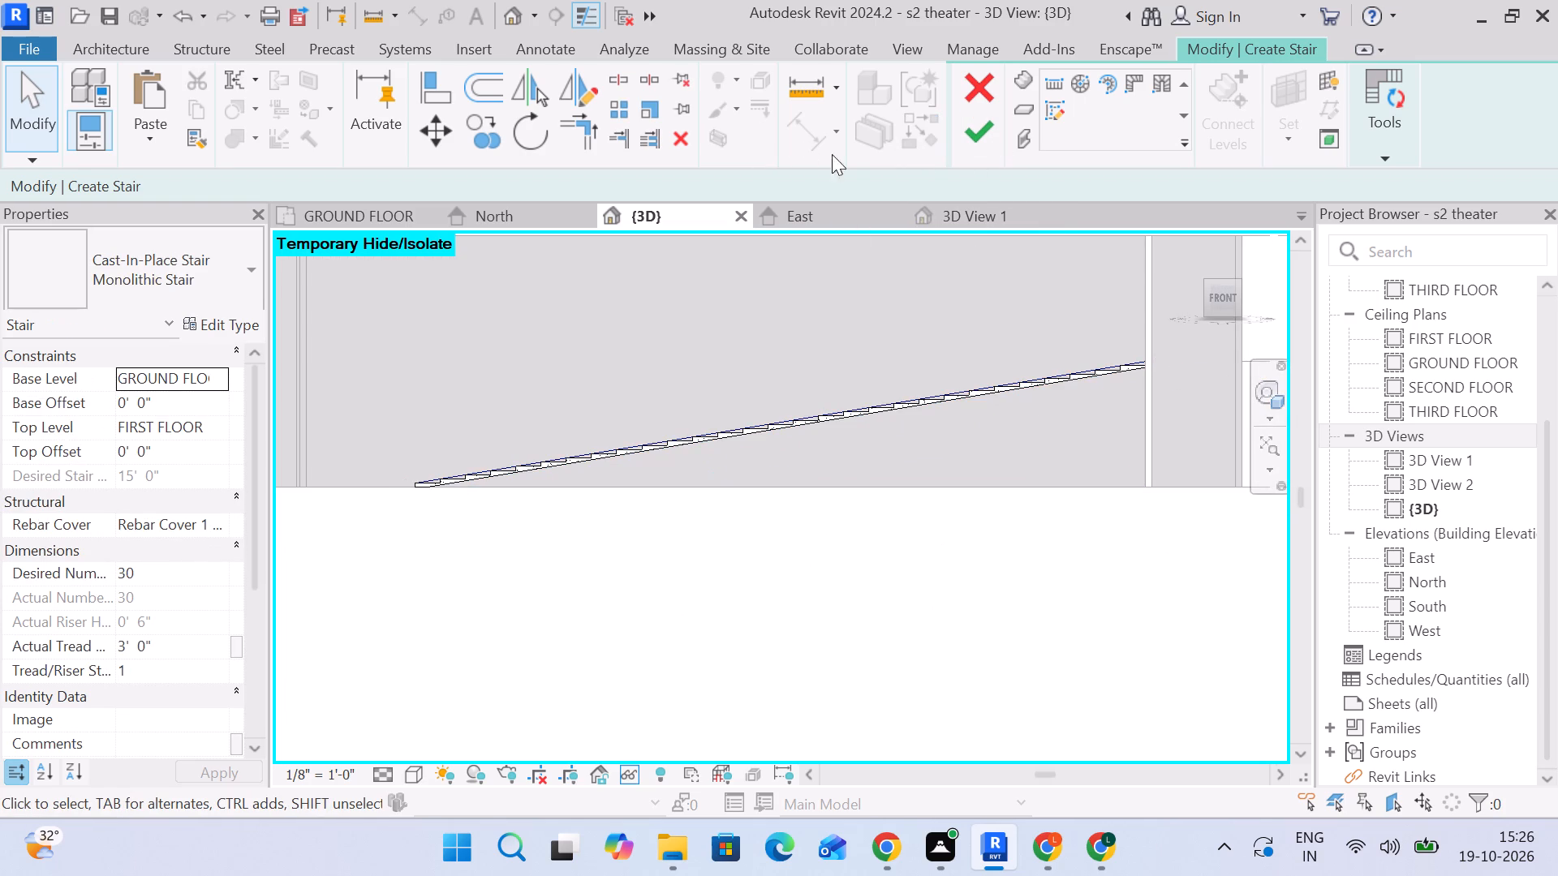
pyautogui.click(964, 124)
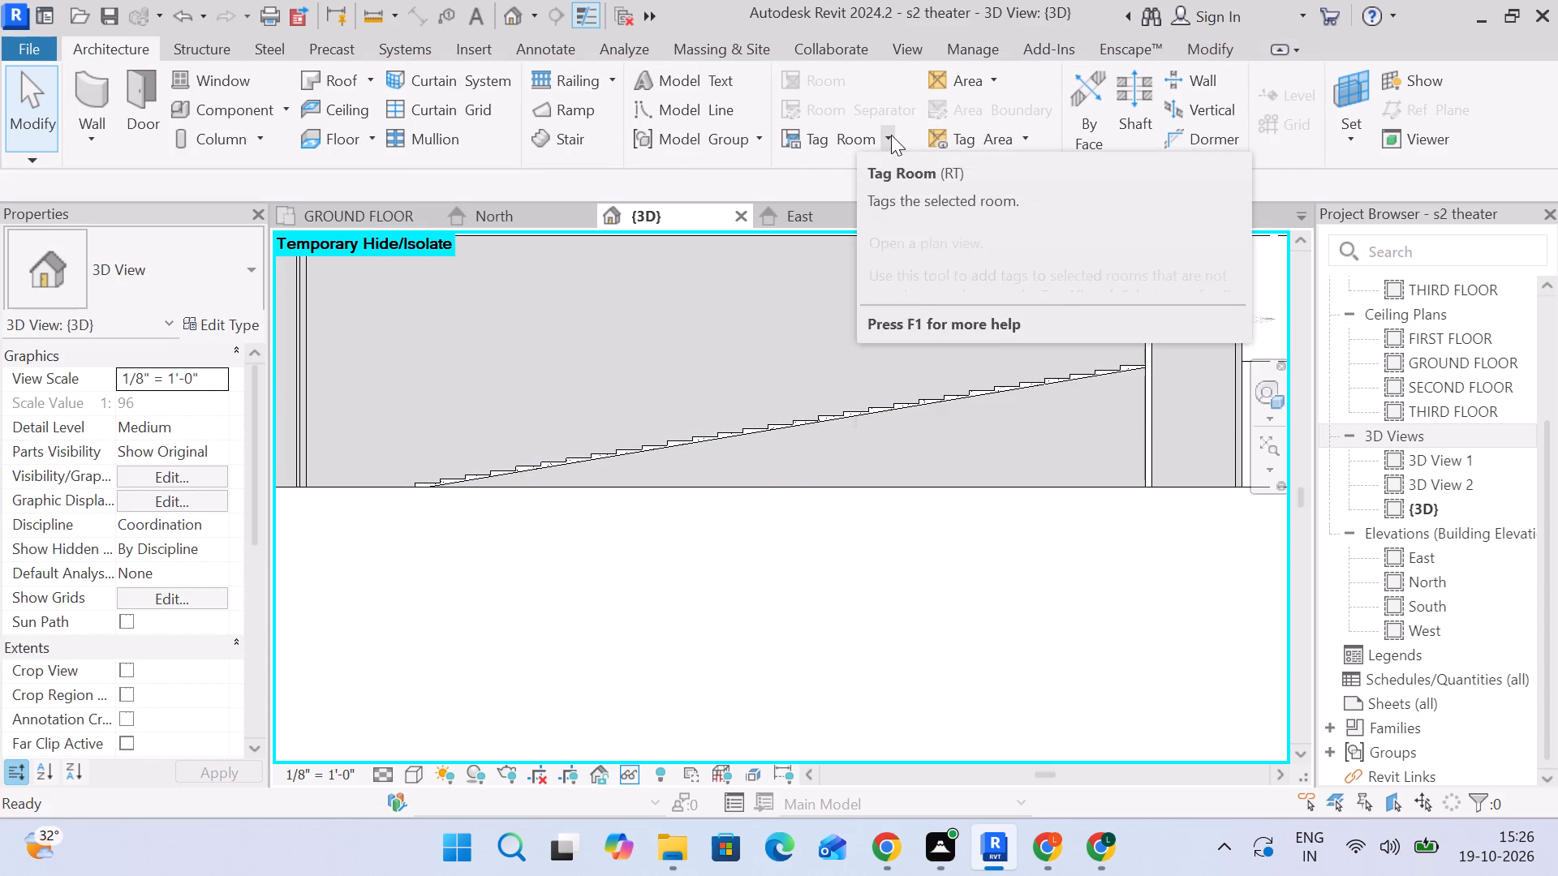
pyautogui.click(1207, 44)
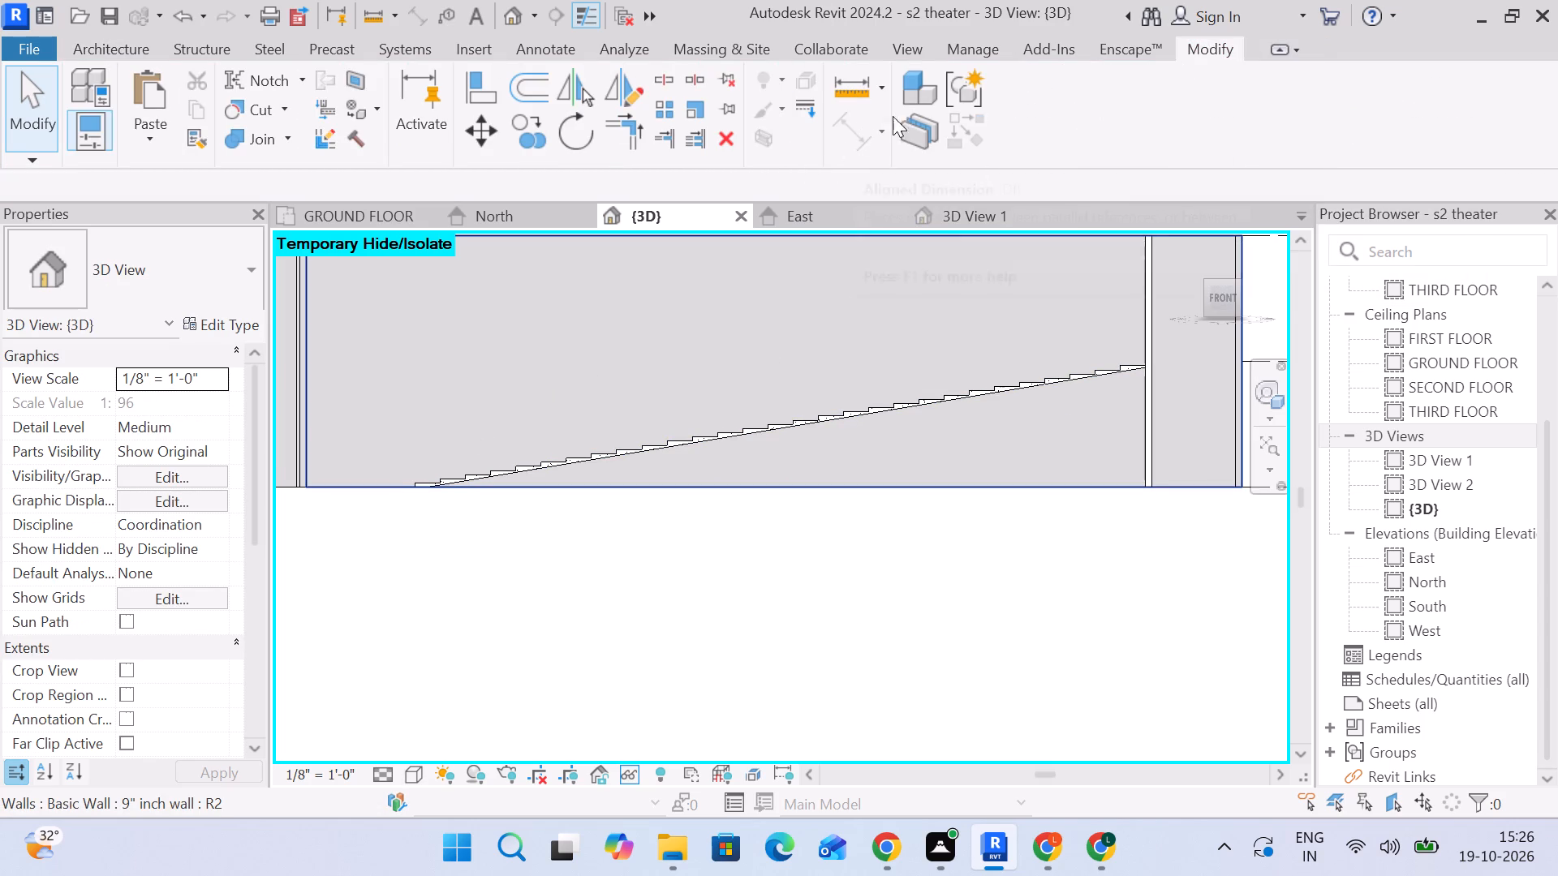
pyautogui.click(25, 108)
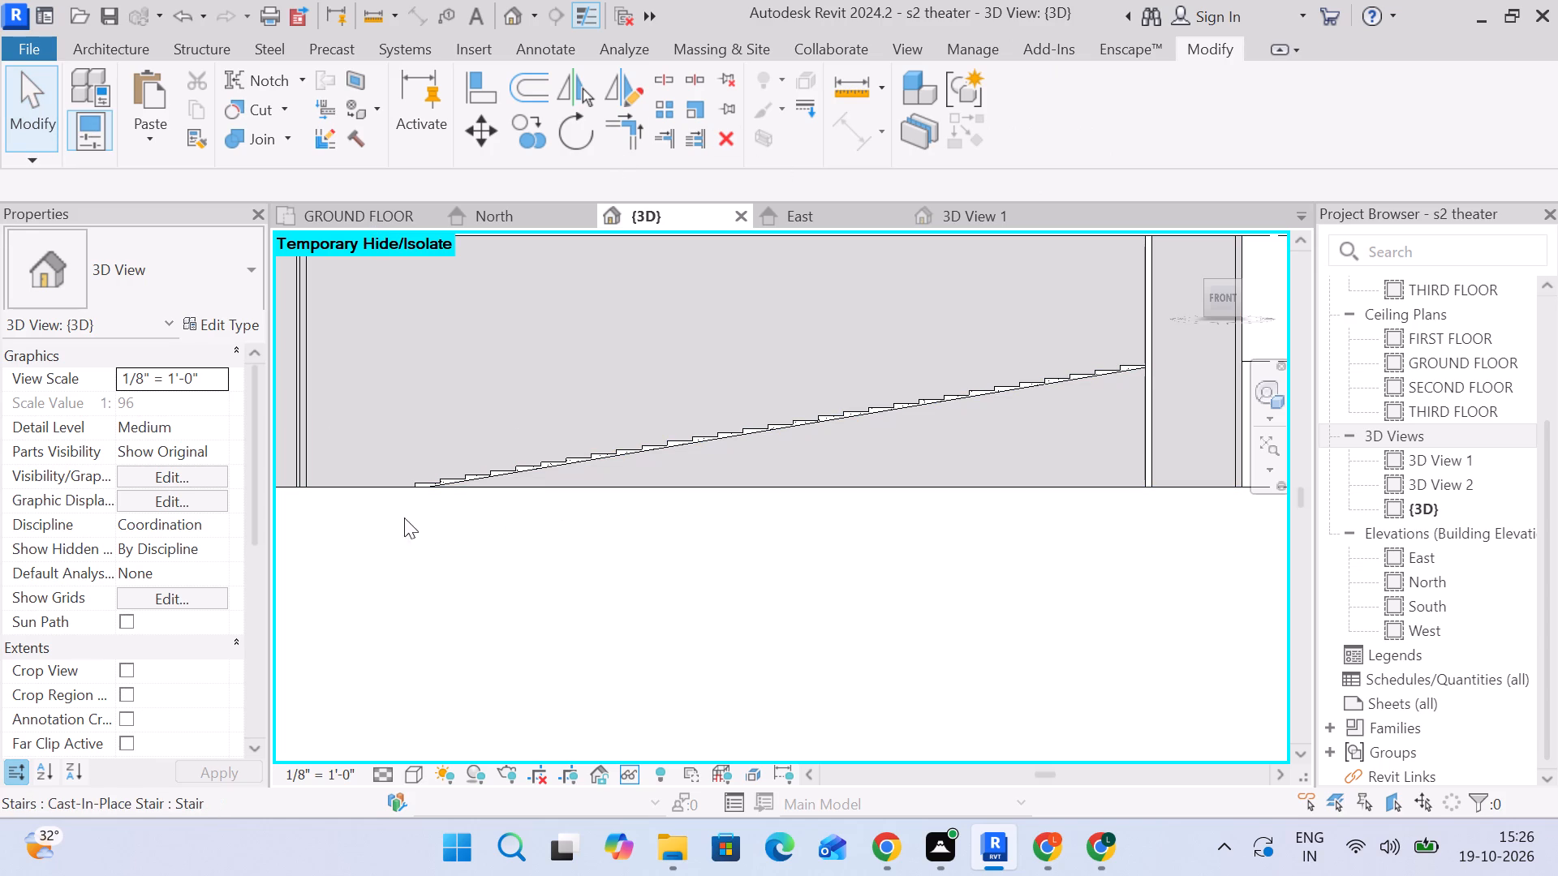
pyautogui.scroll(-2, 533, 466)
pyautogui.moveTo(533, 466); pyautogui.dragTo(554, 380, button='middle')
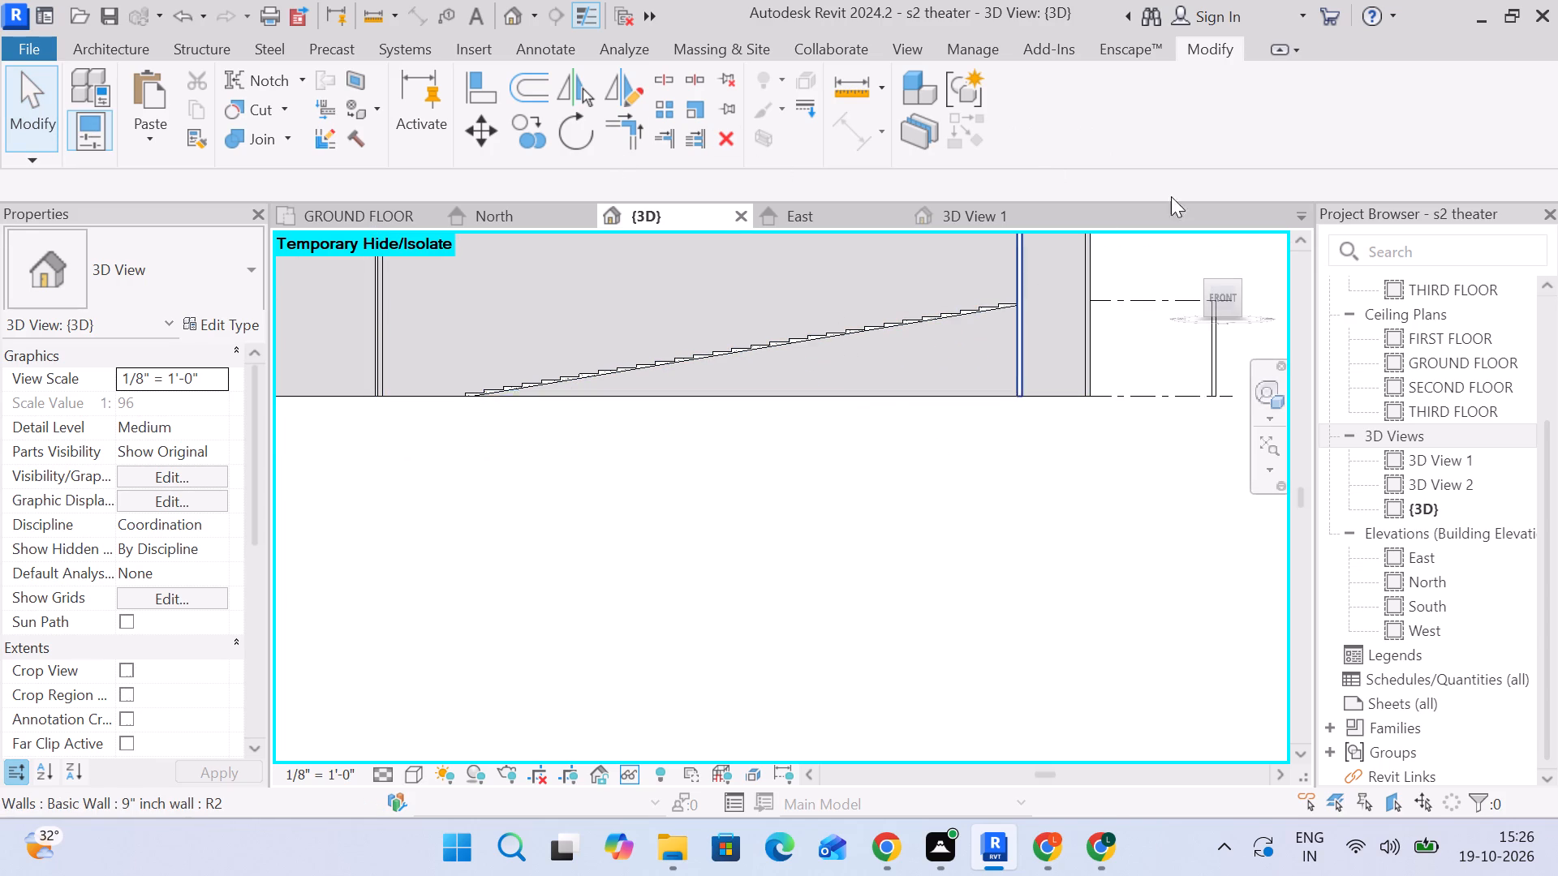
# Examine the stair's extent and how its edges meet the surrounding walls in the GROUND FLOOR plan.
pyautogui.click(367, 217)
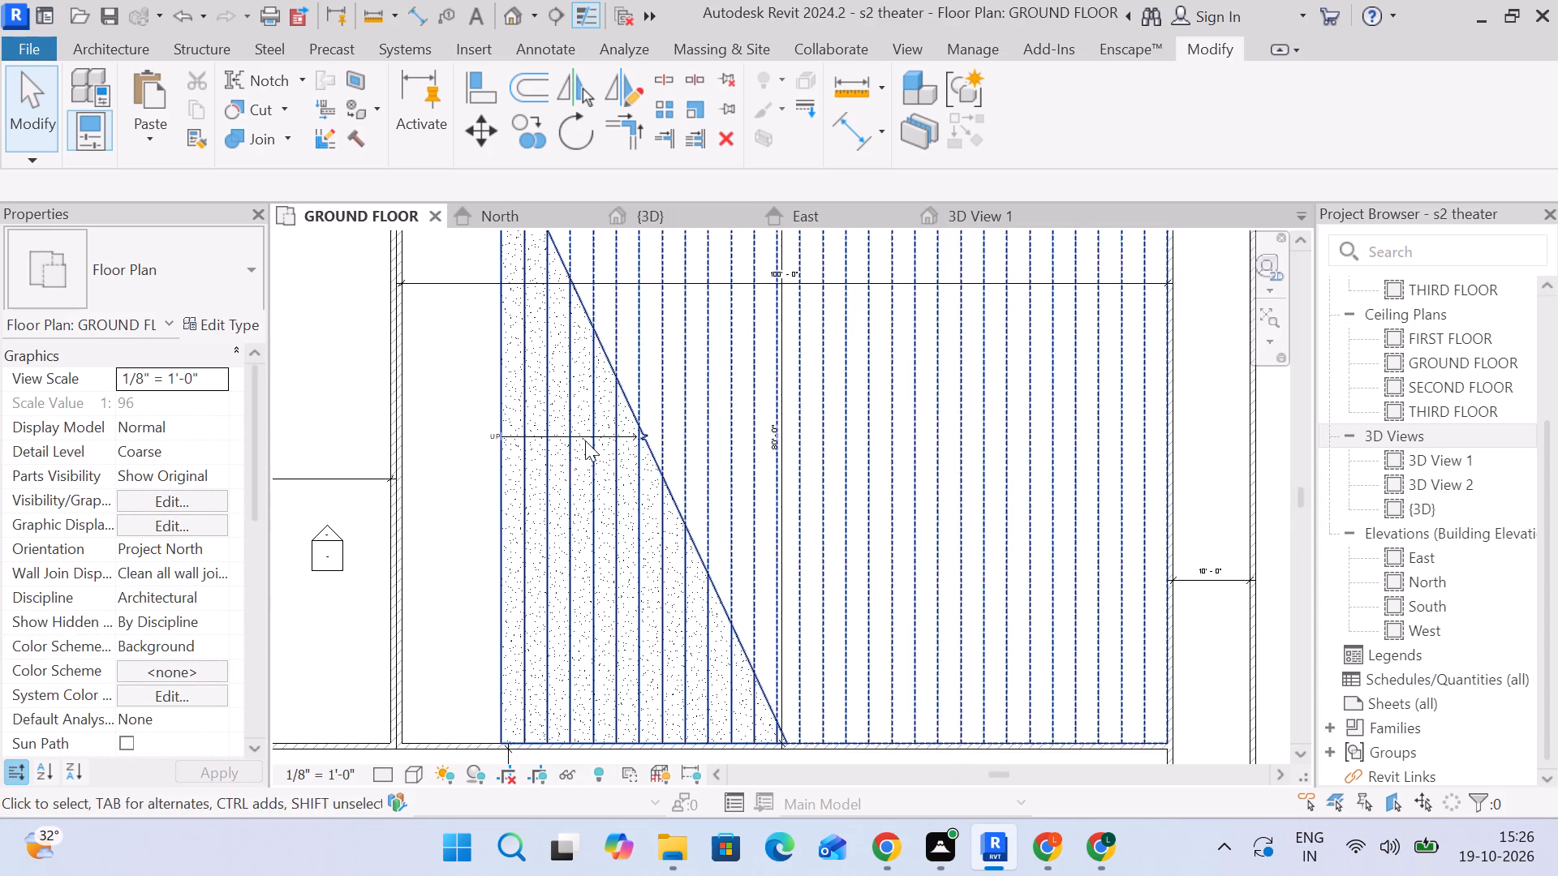
pyautogui.scroll(-3, 585, 440)
pyautogui.moveTo(817, 491); pyautogui.dragTo(732, 422, button='middle')
pyautogui.scroll(-1, 615, 393)
pyautogui.scroll(3, 615, 393)
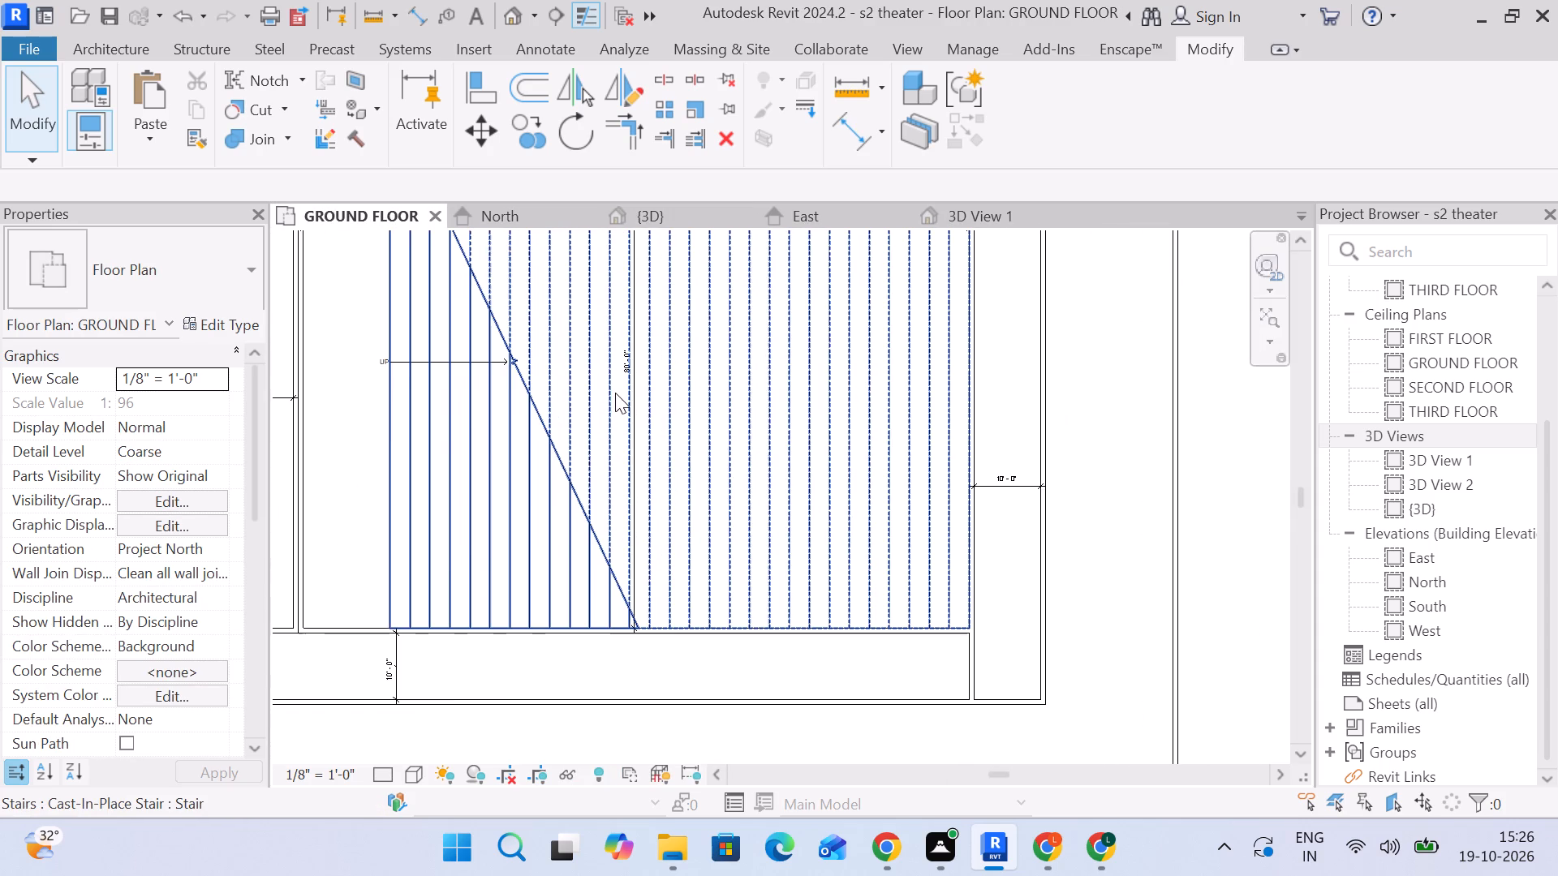
pyautogui.click(433, 597)
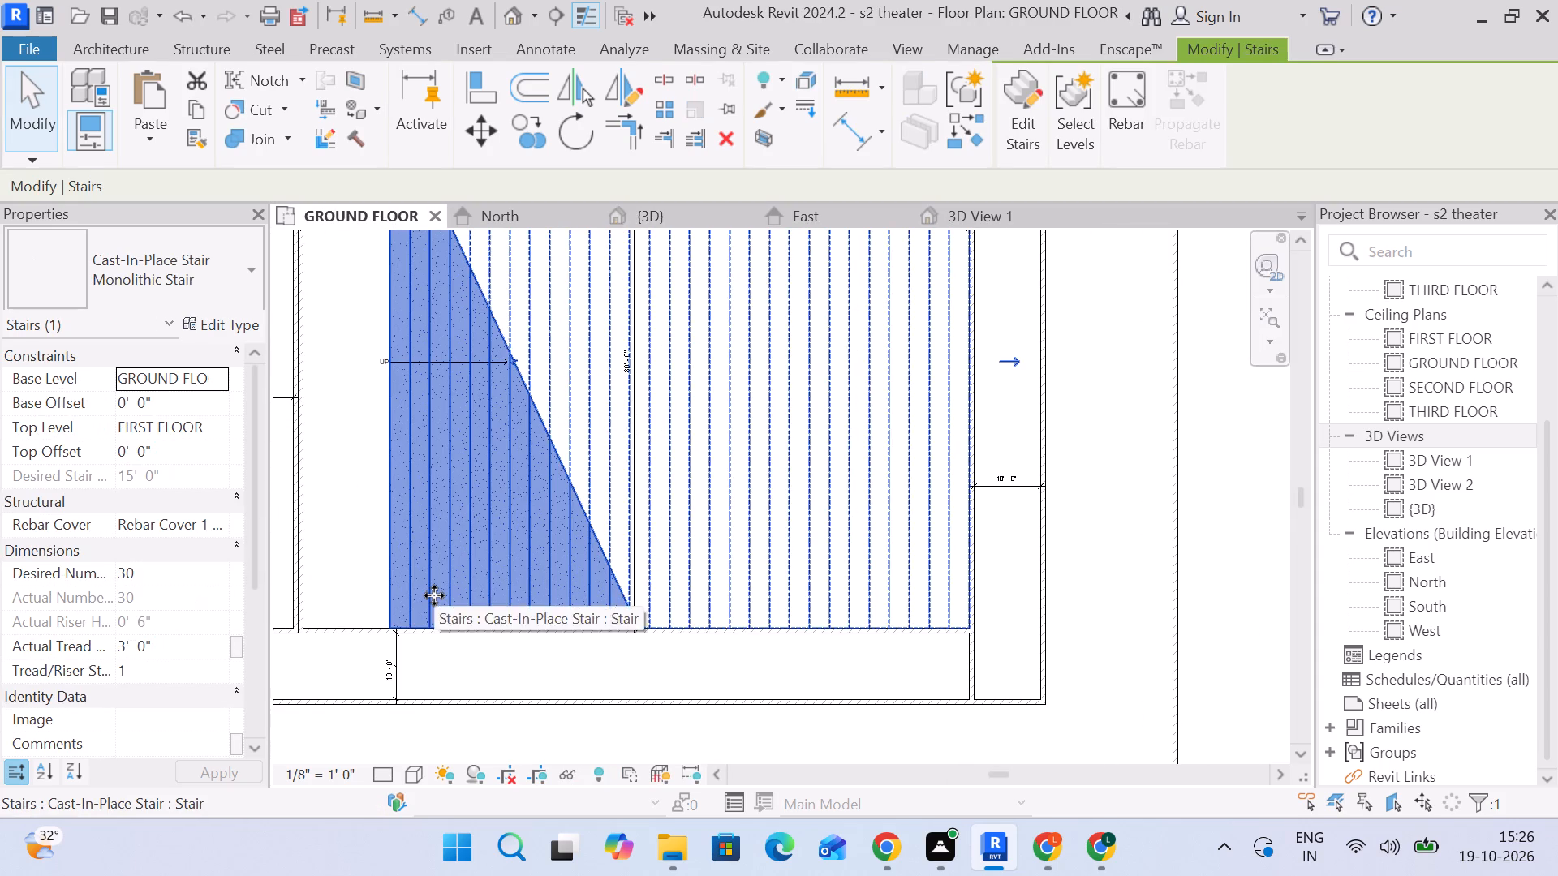
pyautogui.scroll(3, 434, 595)
pyautogui.moveTo(436, 654); pyautogui.dragTo(600, 576, button='middle')
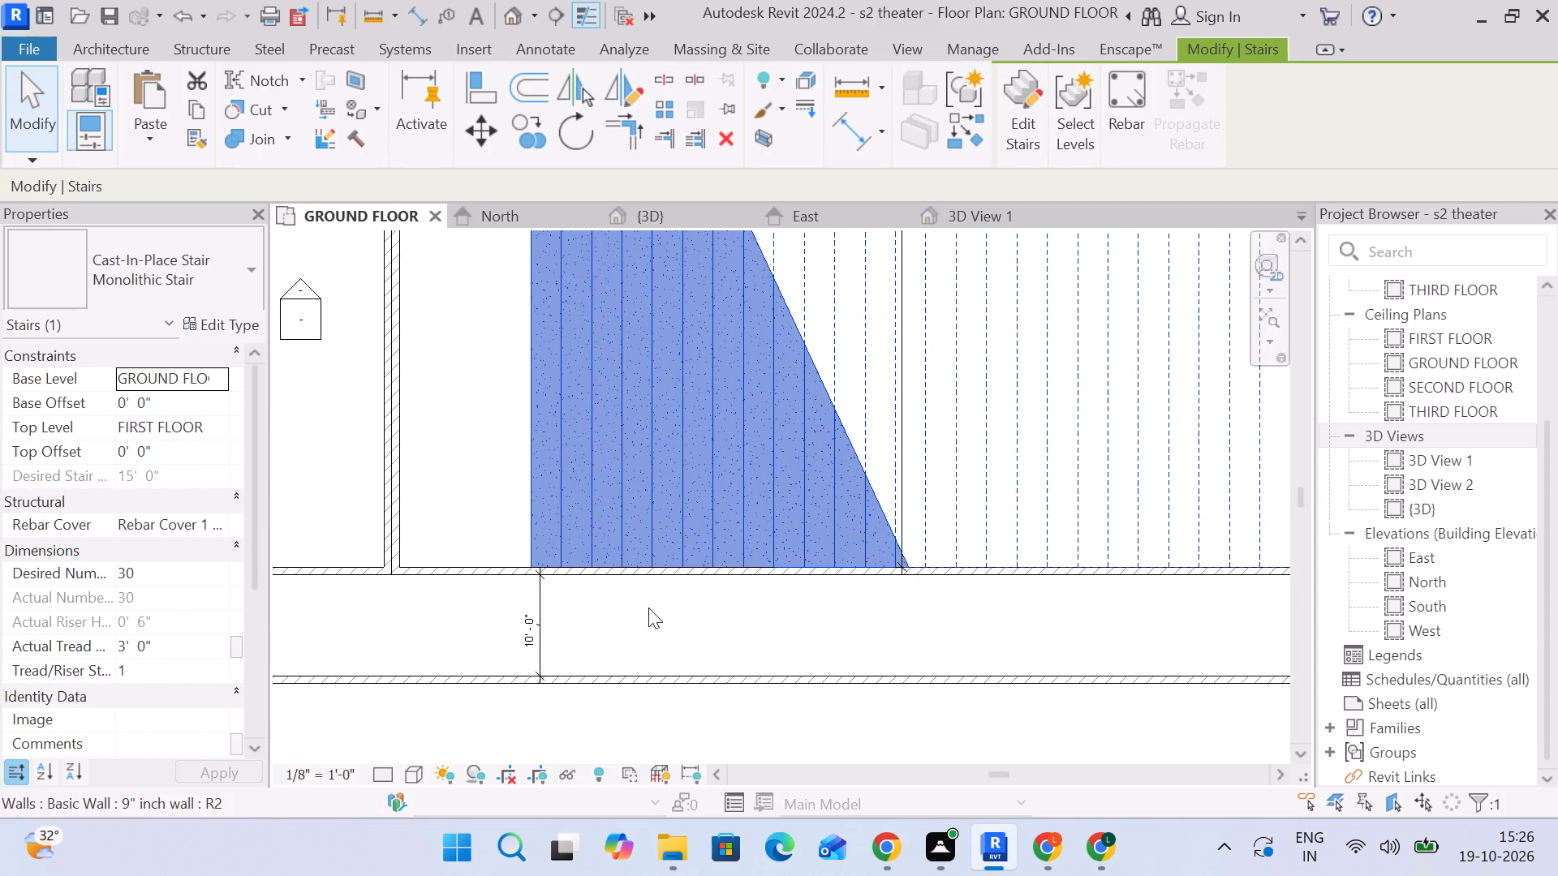
pyautogui.scroll(-4, 790, 551)
pyautogui.moveTo(843, 557); pyautogui.dragTo(733, 524, button='middle')
pyautogui.scroll(3, 1180, 547)
pyautogui.scroll(3, 902, 522)
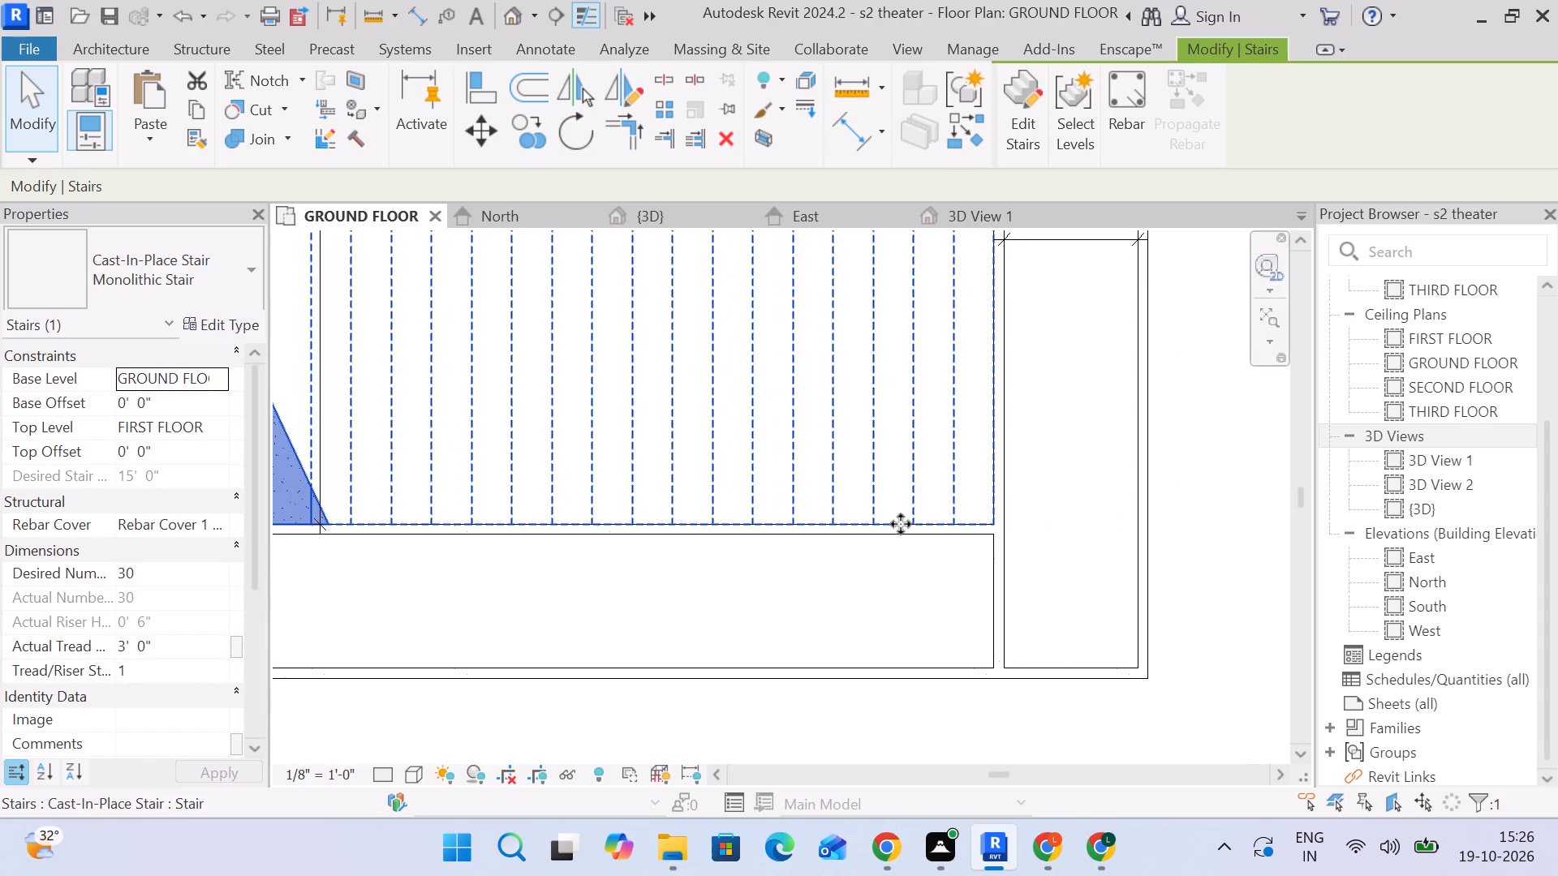
pyautogui.scroll(-5, 902, 525)
pyautogui.scroll(1, 921, 528)
pyautogui.scroll(-6, 921, 528)
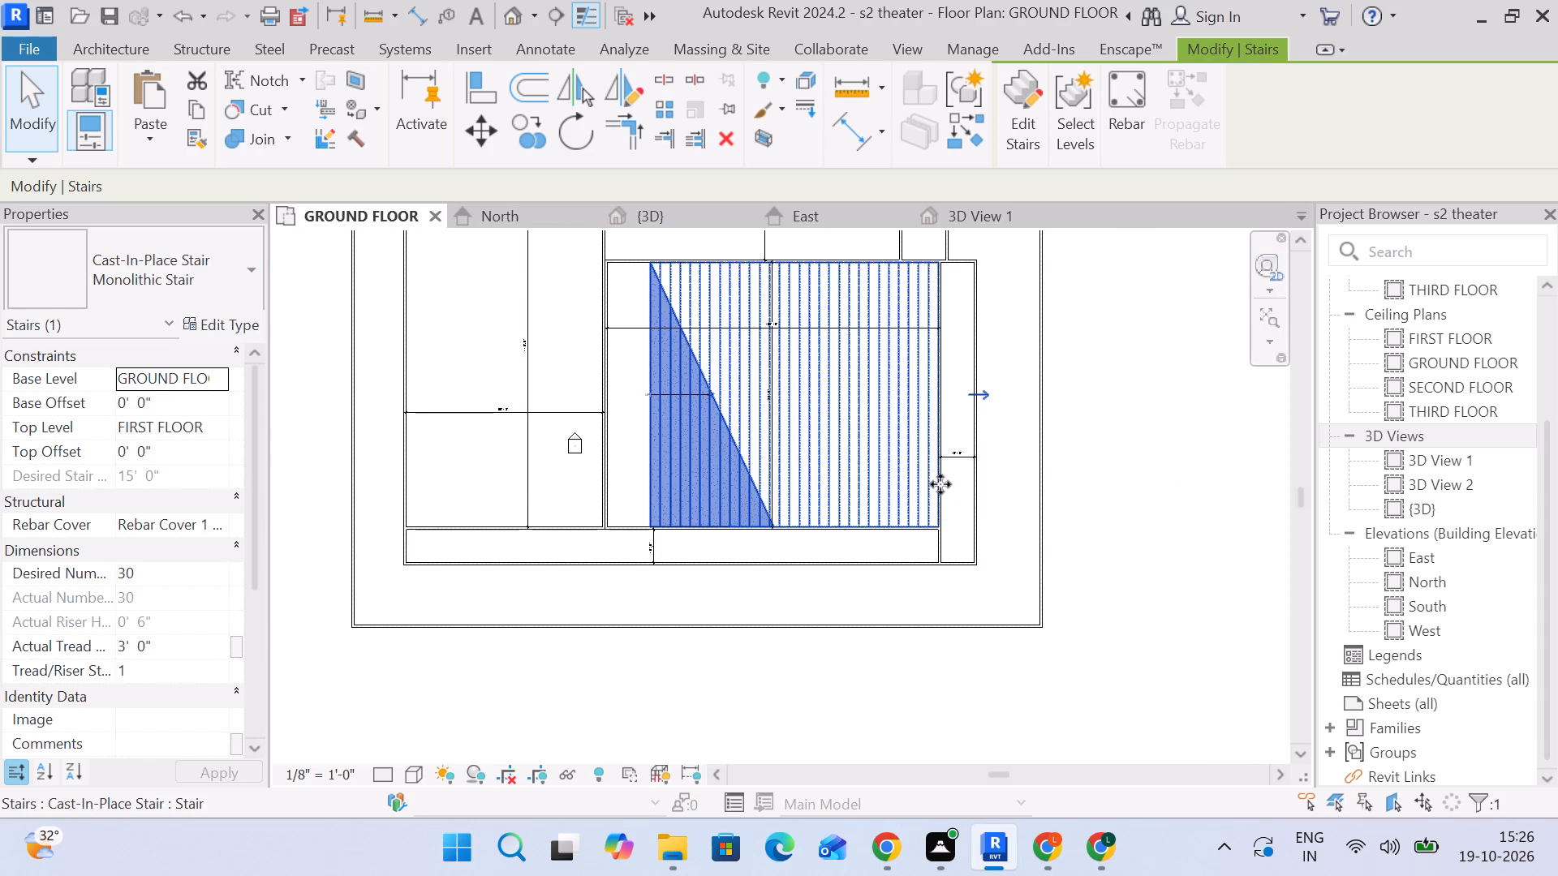
pyautogui.scroll(5, 725, 370)
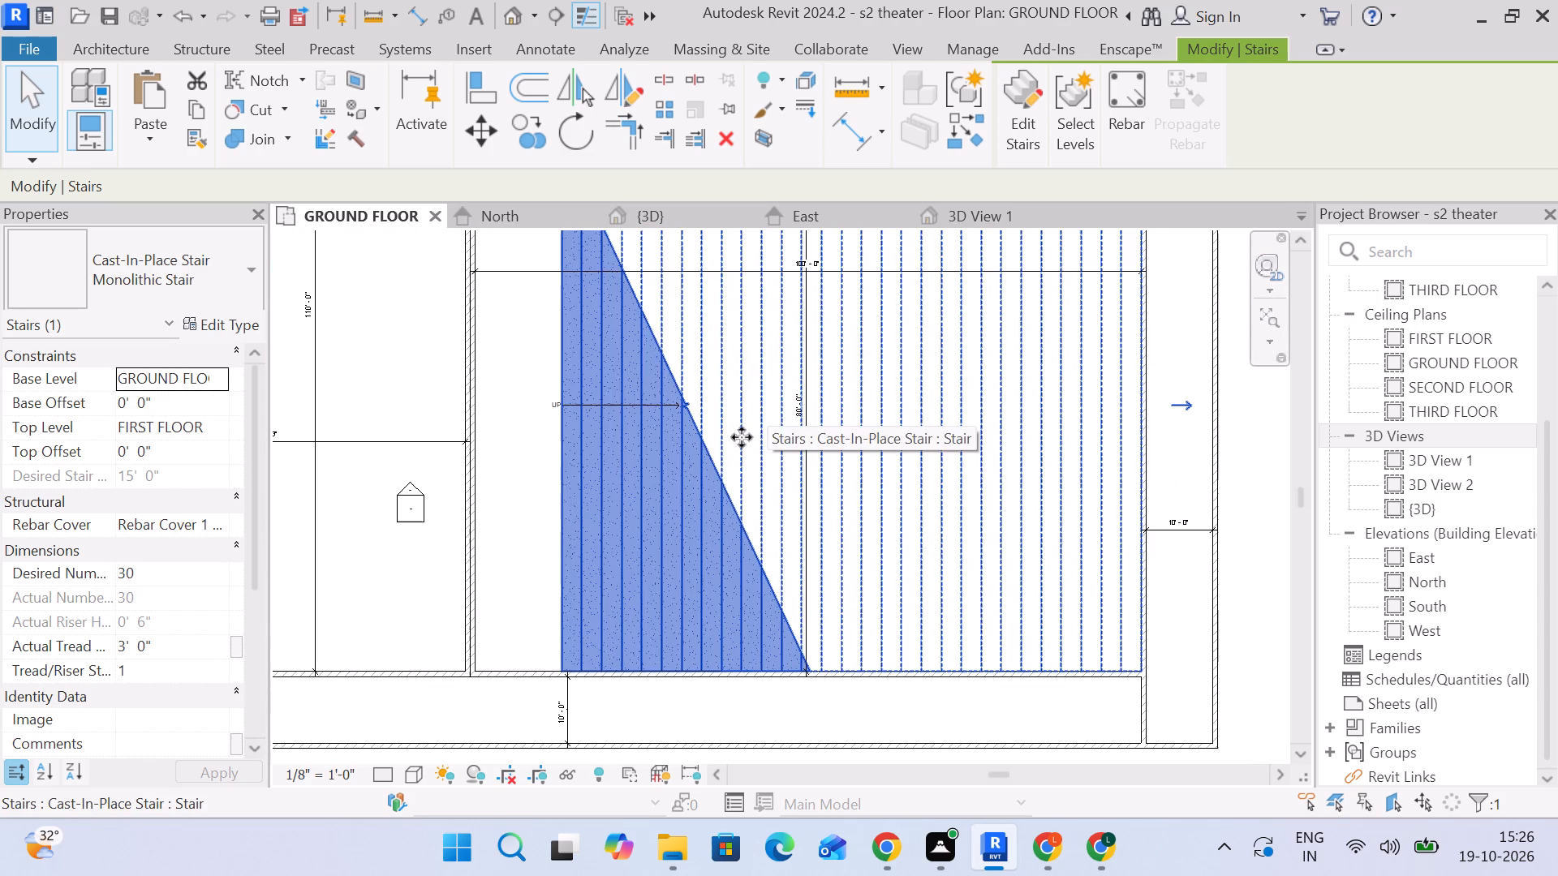
pyautogui.click(549, 489)
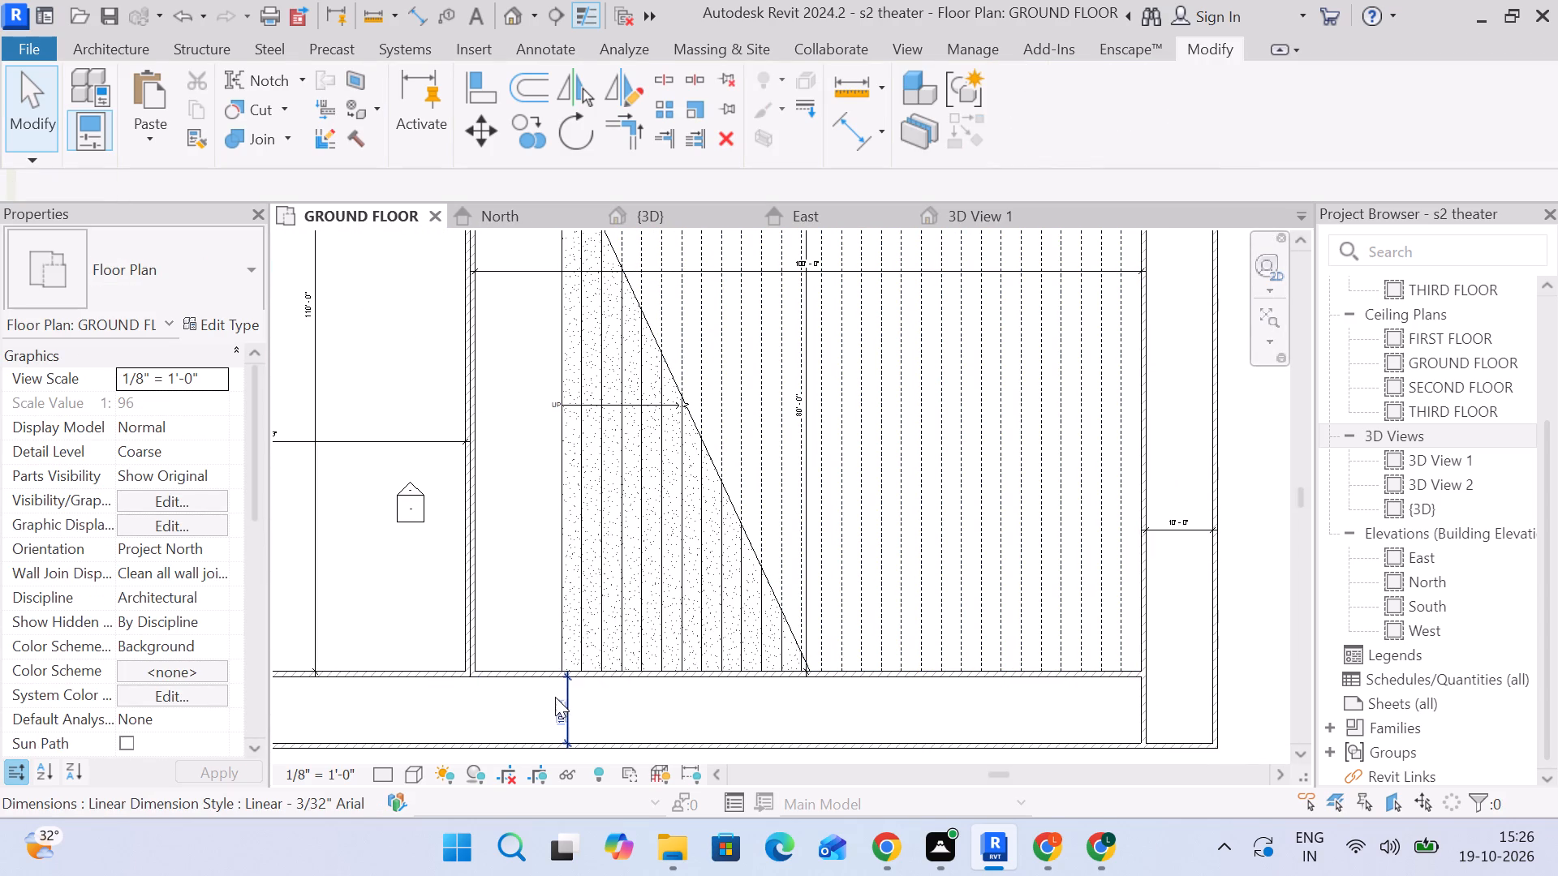
pyautogui.click(553, 661)
pyautogui.scroll(-3, 562, 635)
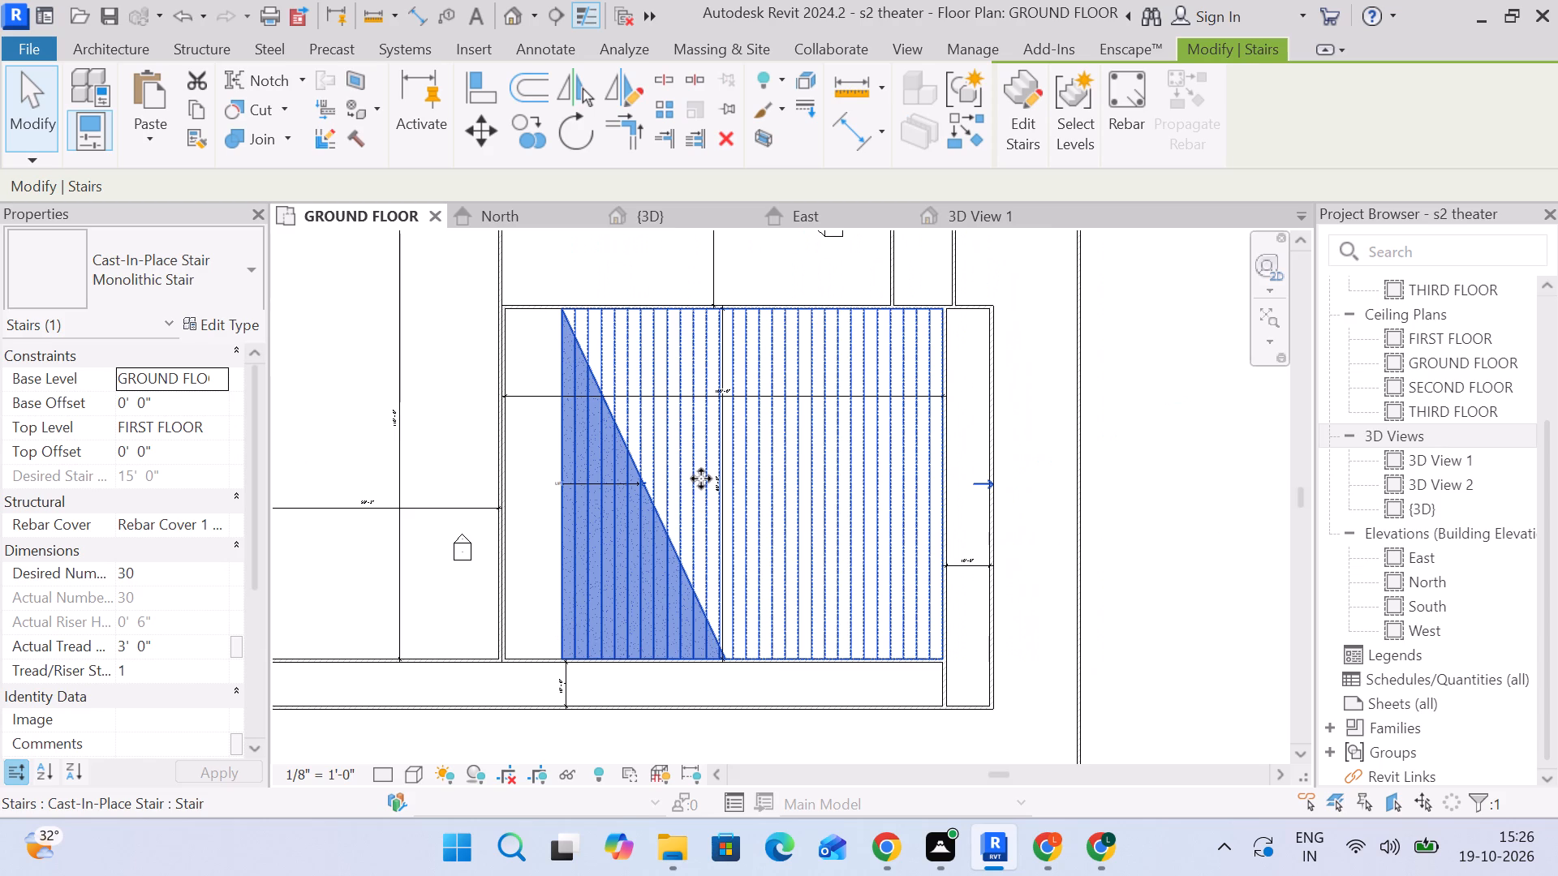
pyautogui.moveTo(701, 479); pyautogui.dragTo(691, 486, button='middle')
pyautogui.scroll(2, 698, 449)
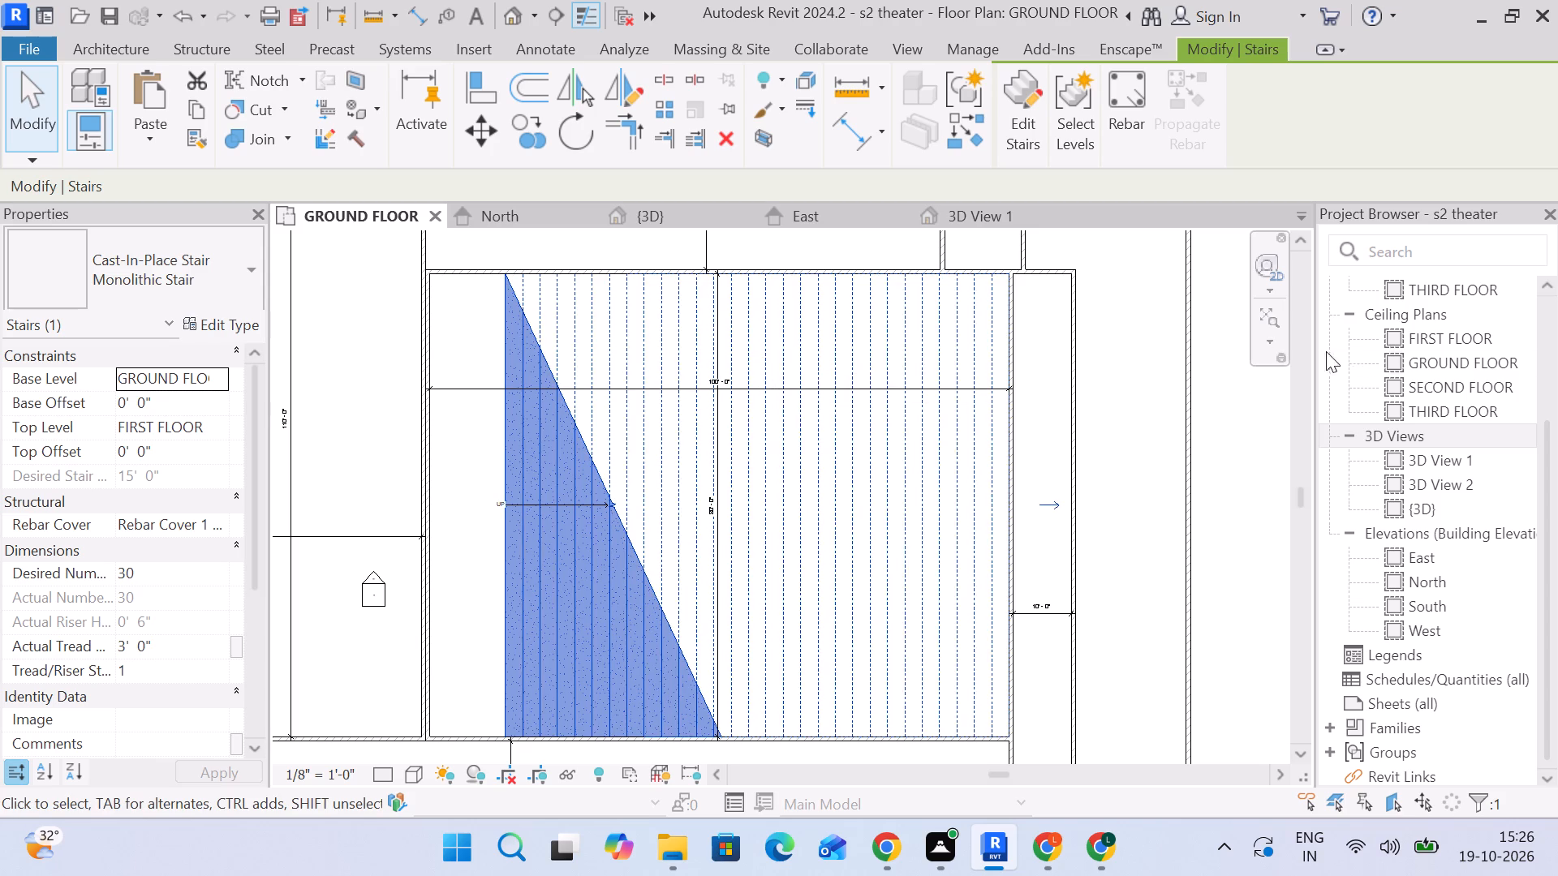
pyautogui.click(859, 447)
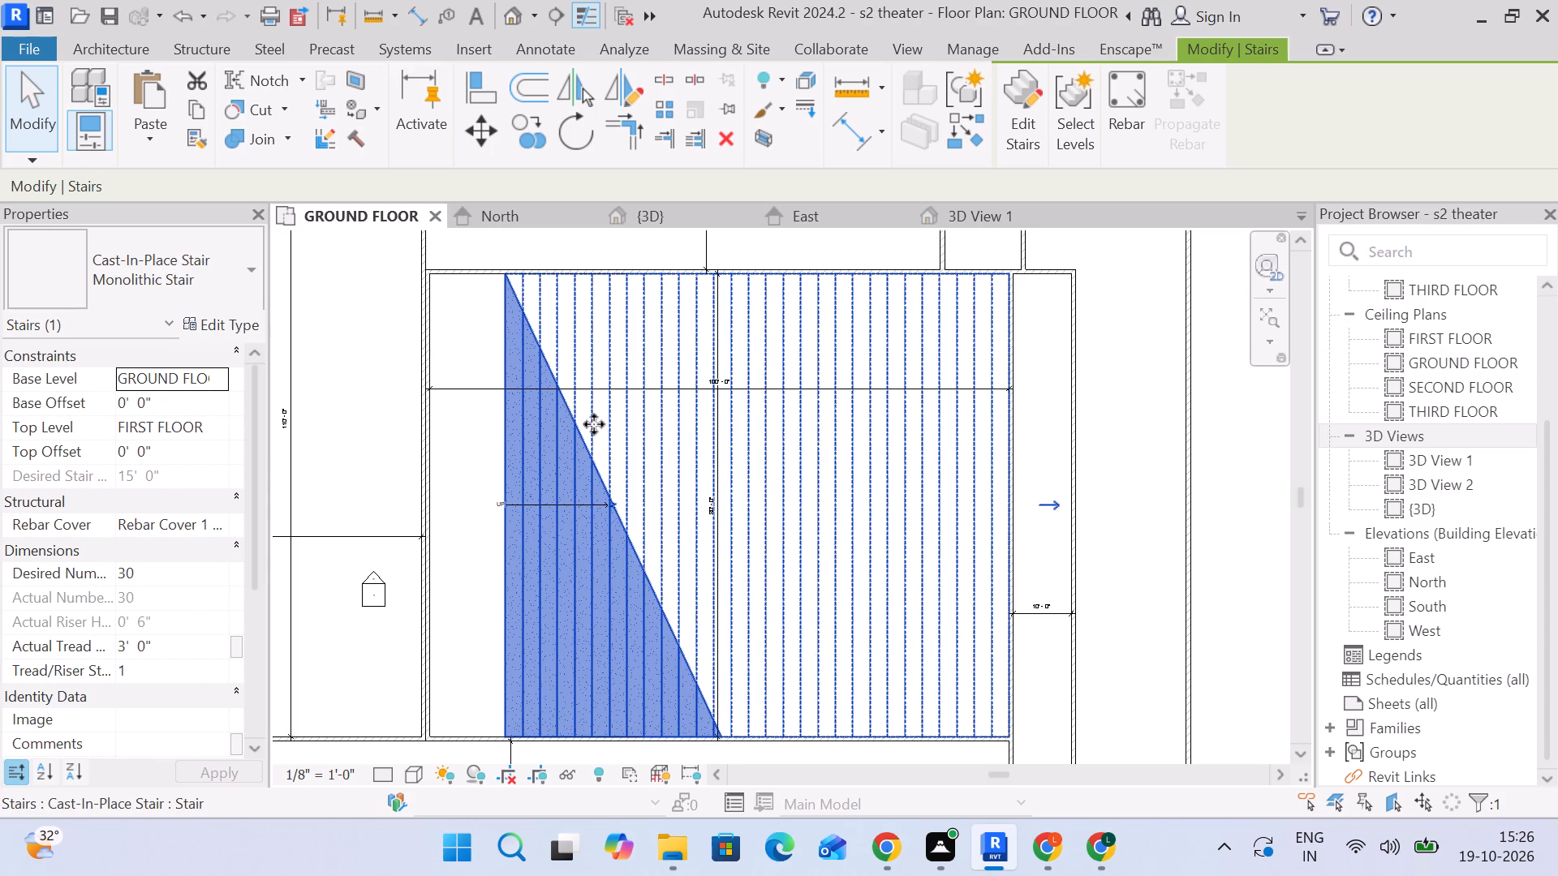
pyautogui.scroll(-2, 595, 514)
pyautogui.moveTo(635, 442); pyautogui.dragTo(654, 393, button='middle')
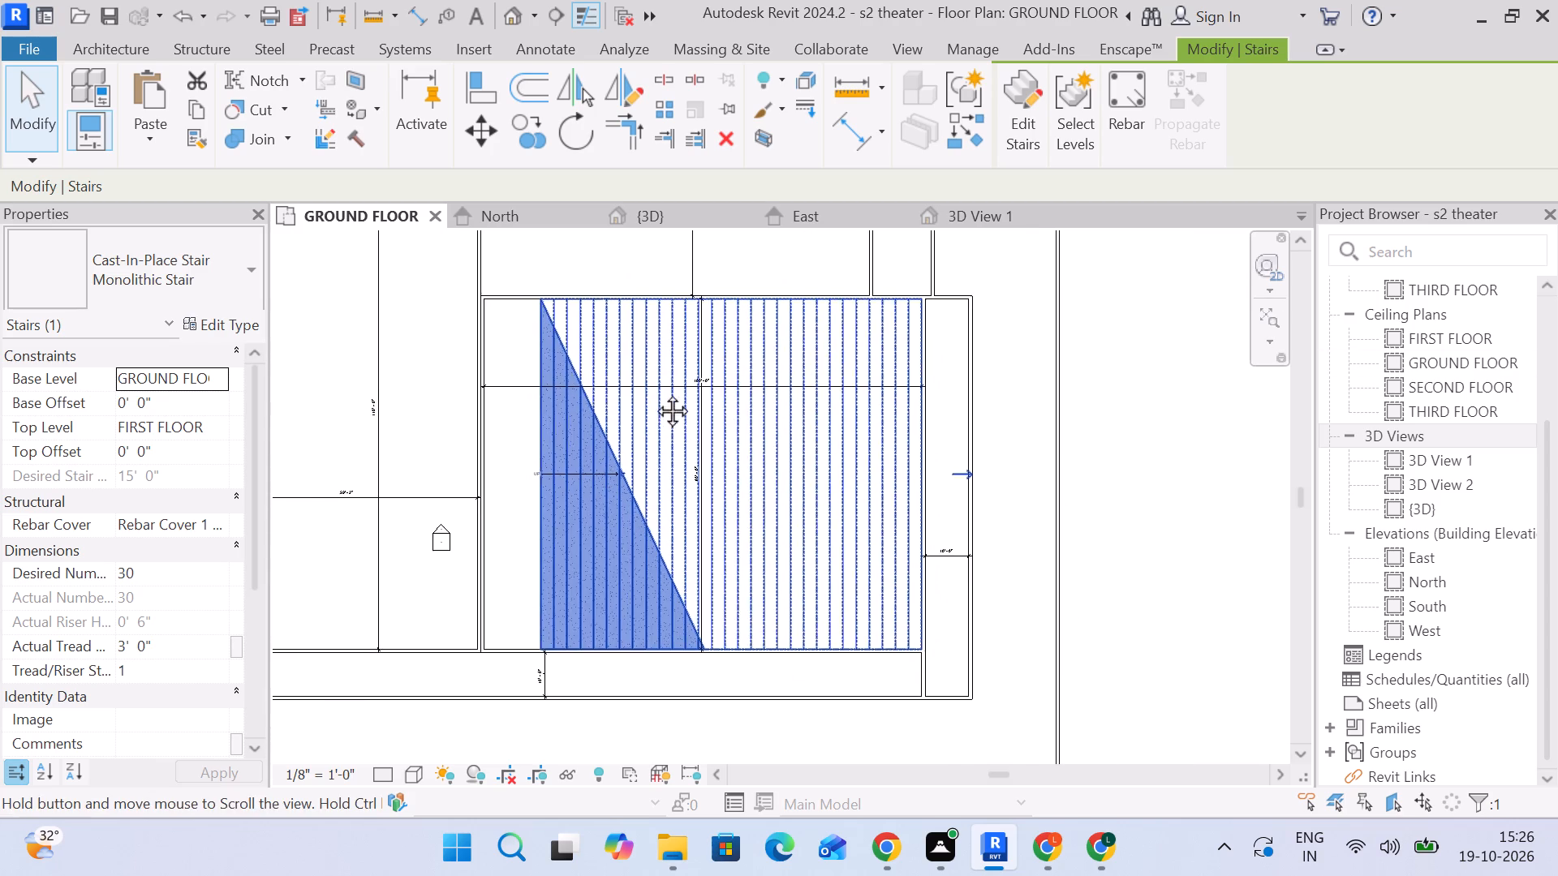
pyautogui.moveTo(654, 393); pyautogui.dragTo(656, 362, button='middle')
pyautogui.scroll(1, 656, 335)
pyautogui.click(31, 111)
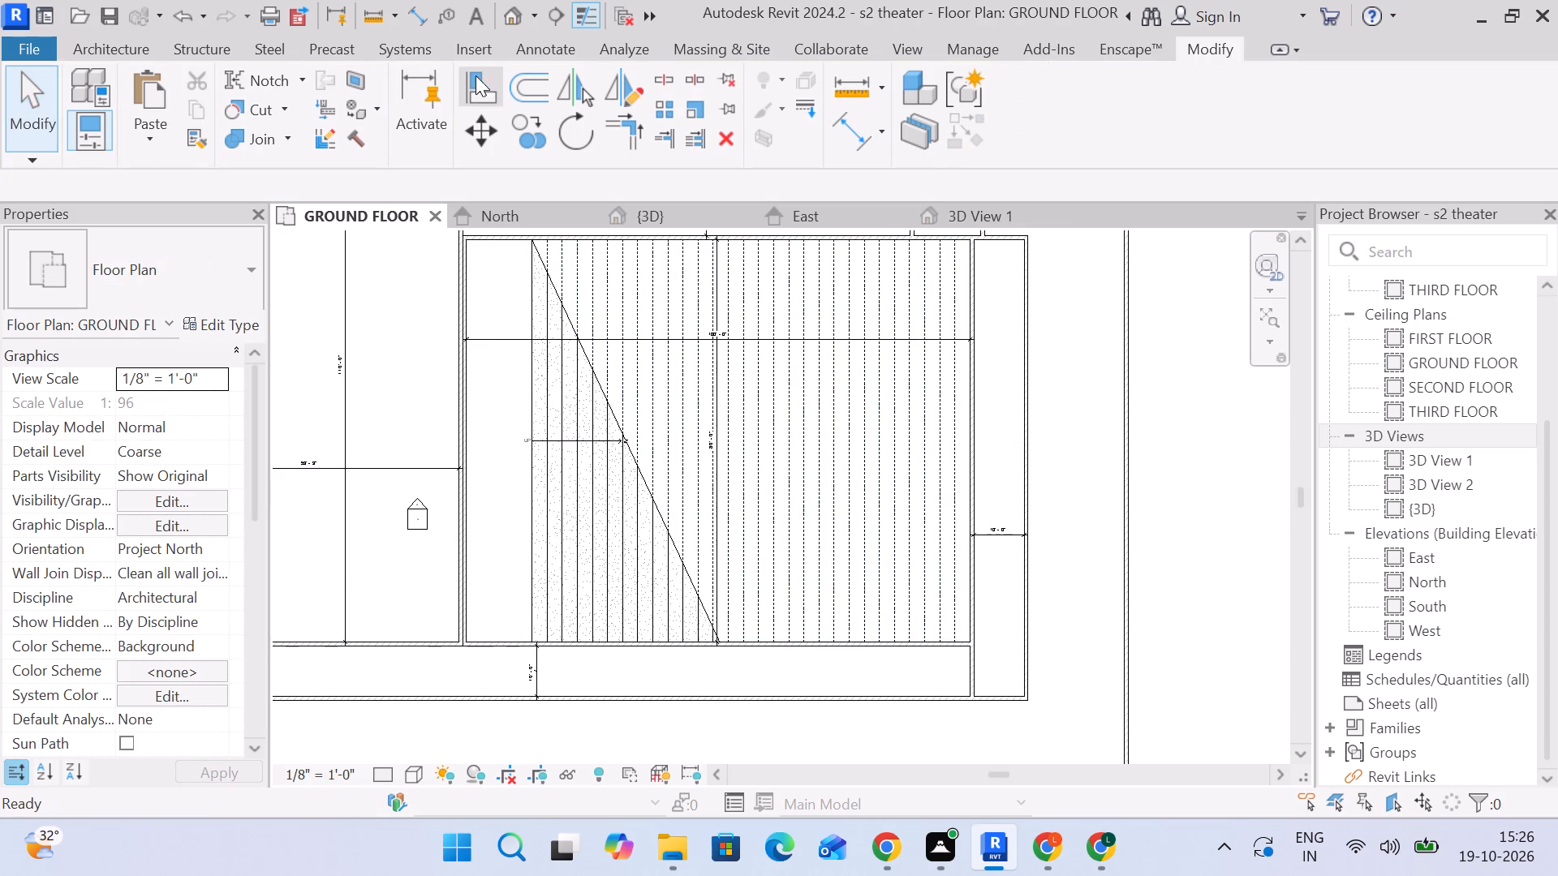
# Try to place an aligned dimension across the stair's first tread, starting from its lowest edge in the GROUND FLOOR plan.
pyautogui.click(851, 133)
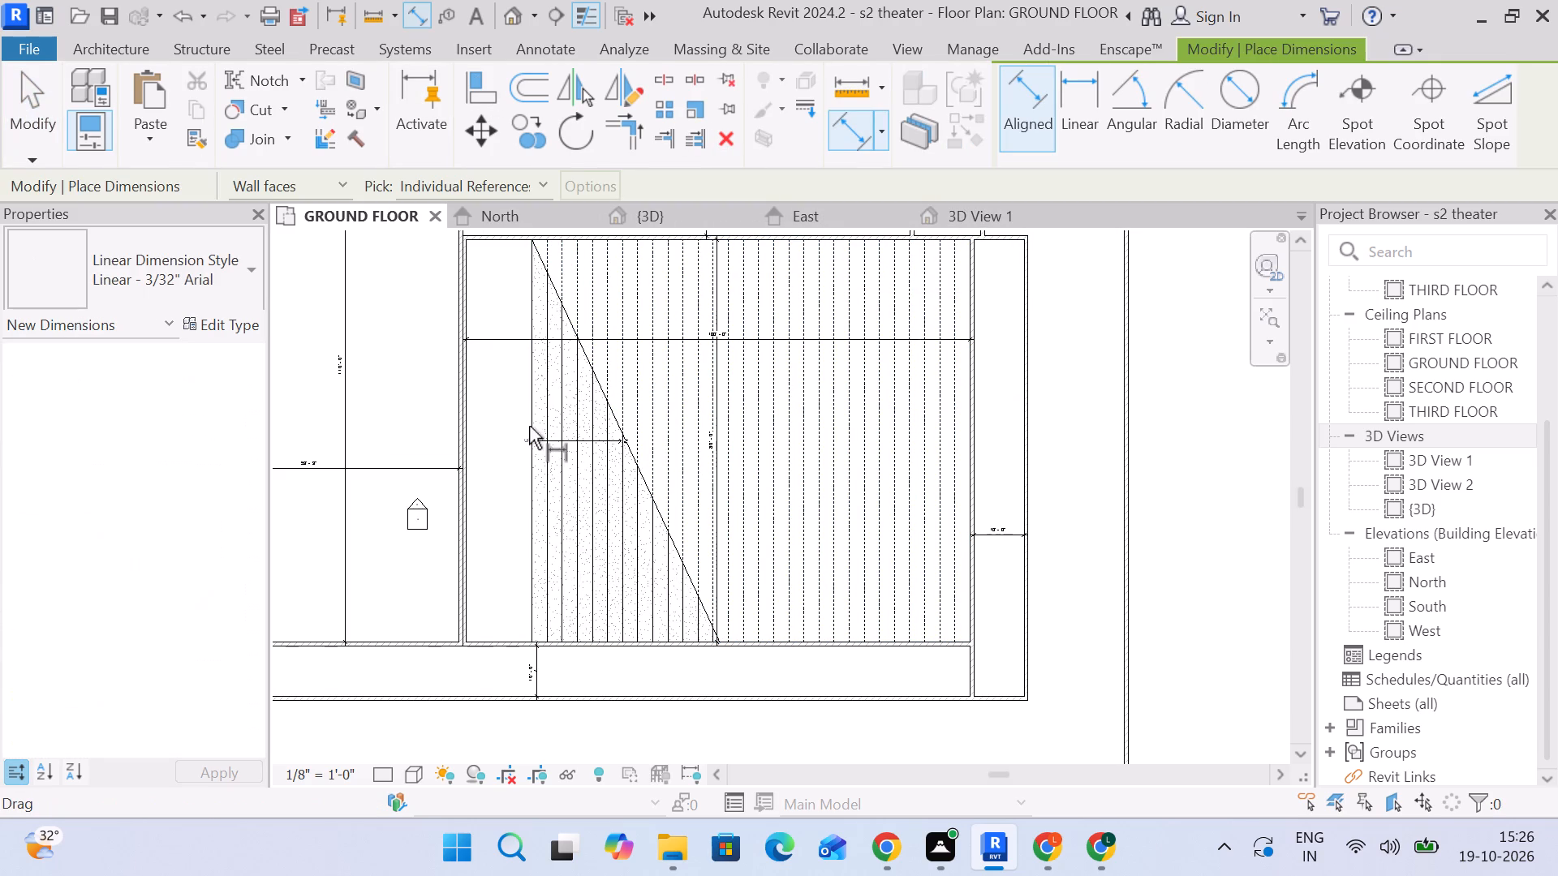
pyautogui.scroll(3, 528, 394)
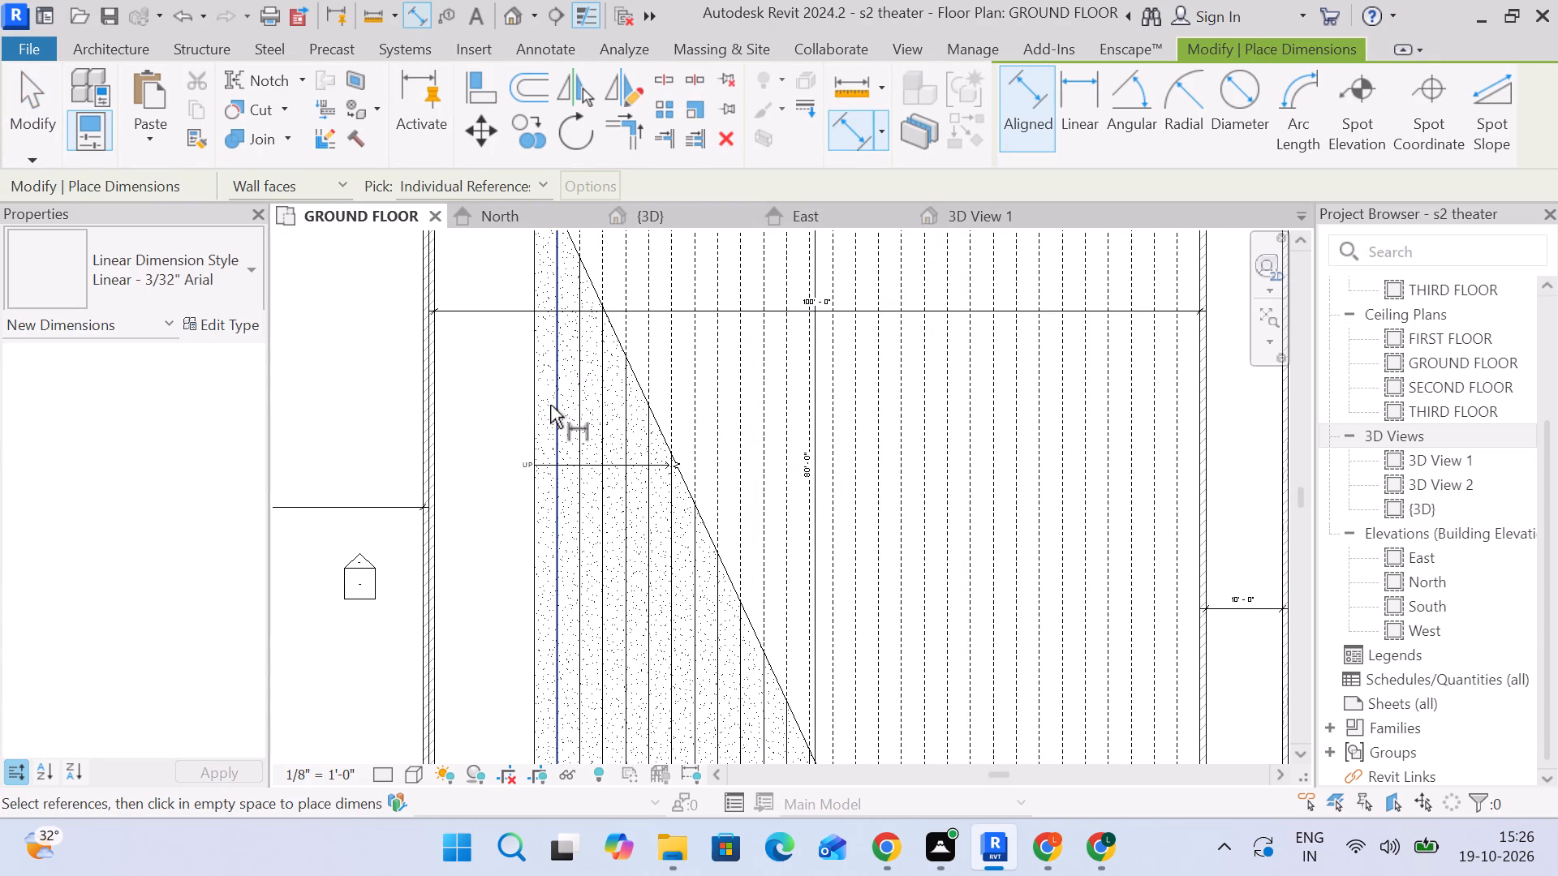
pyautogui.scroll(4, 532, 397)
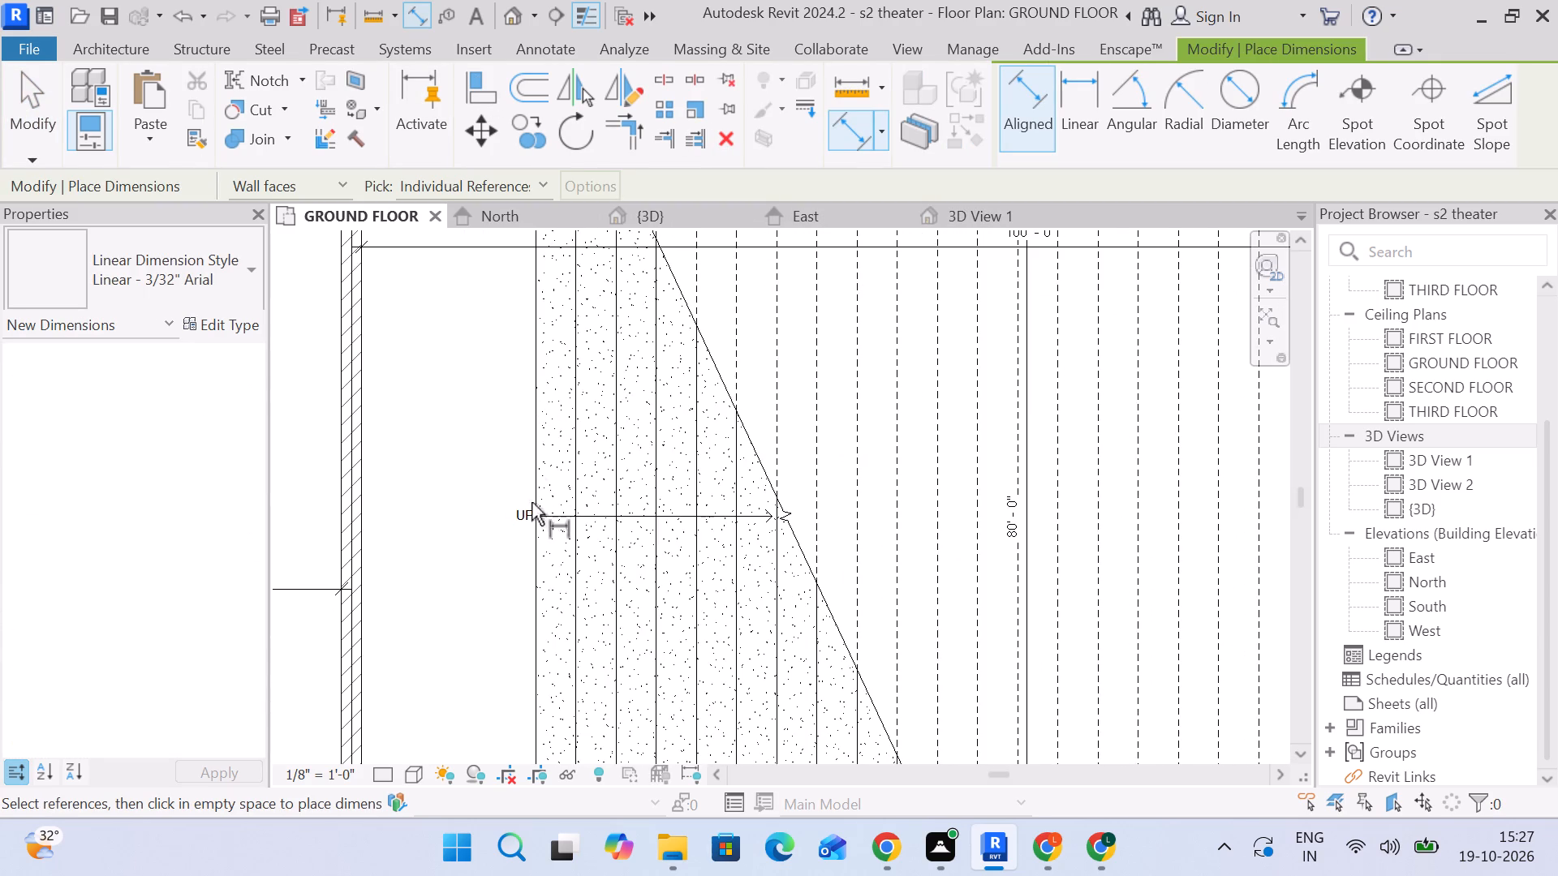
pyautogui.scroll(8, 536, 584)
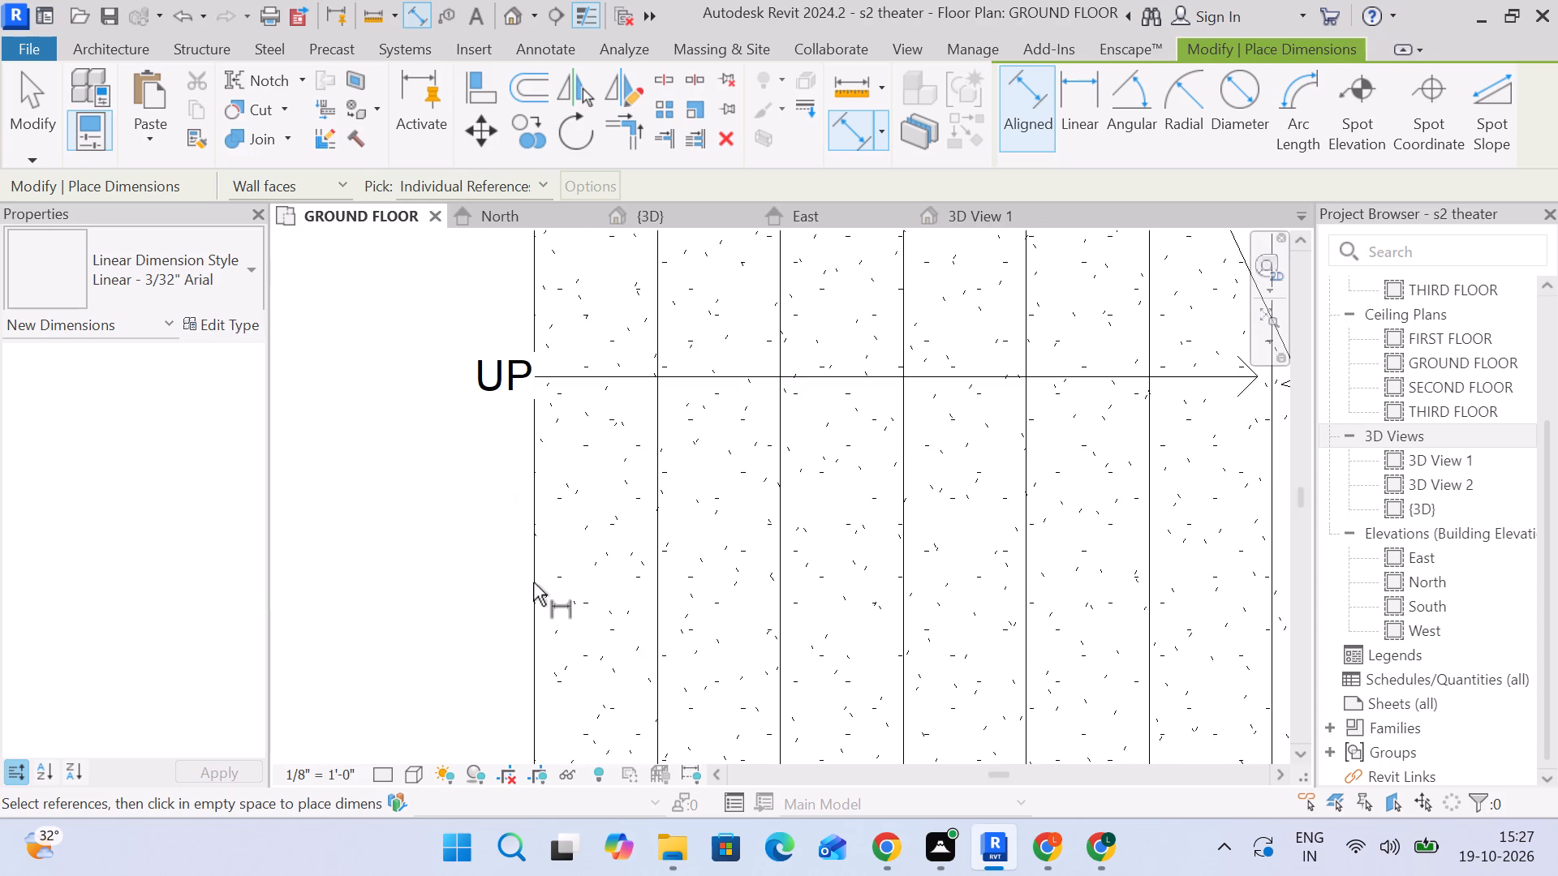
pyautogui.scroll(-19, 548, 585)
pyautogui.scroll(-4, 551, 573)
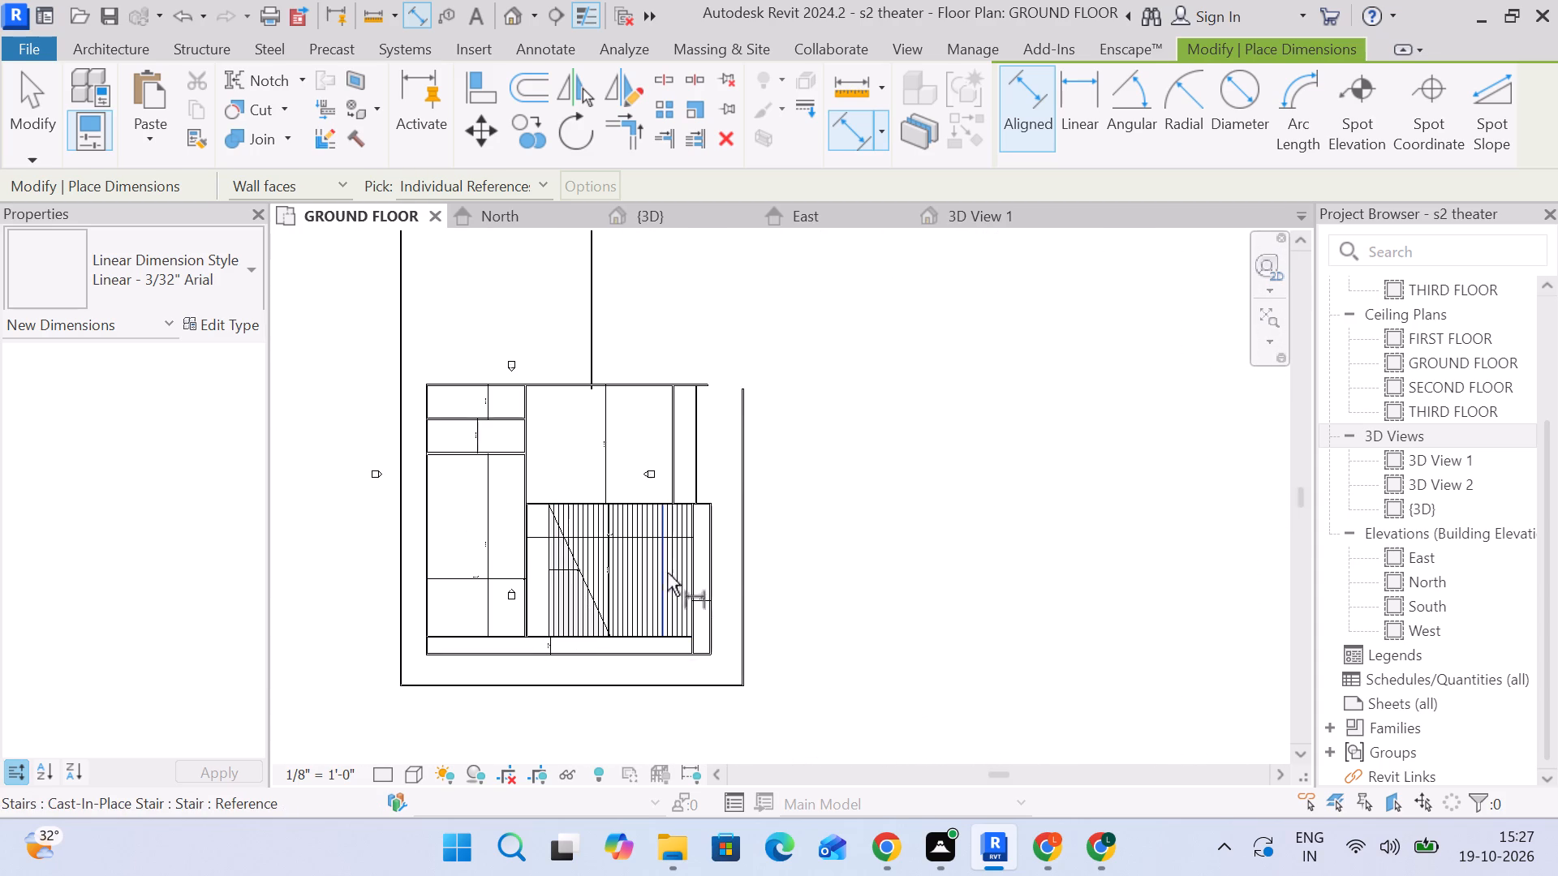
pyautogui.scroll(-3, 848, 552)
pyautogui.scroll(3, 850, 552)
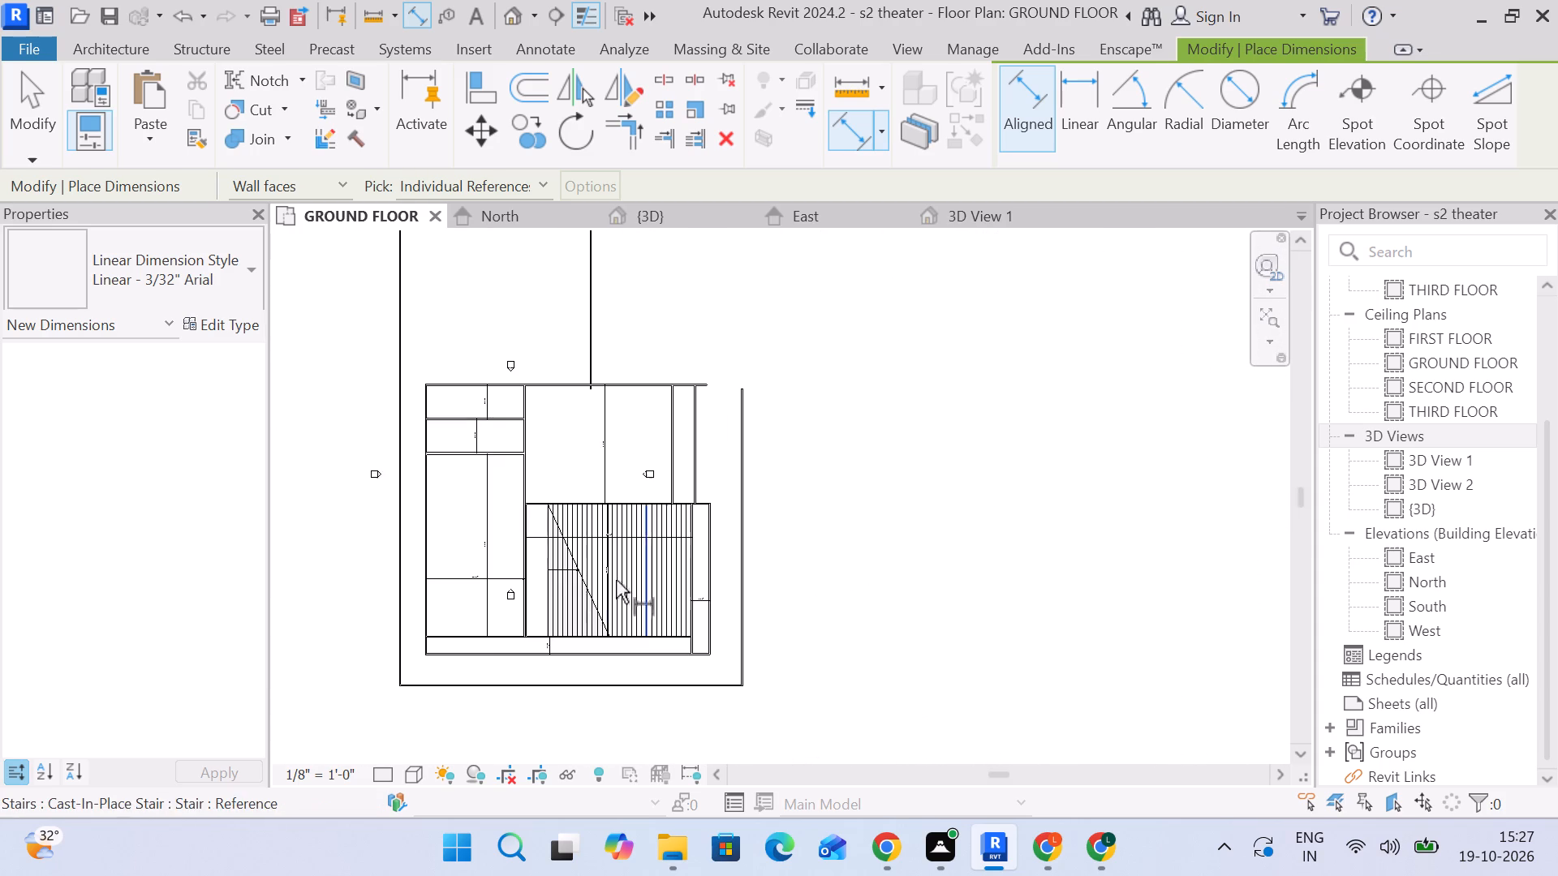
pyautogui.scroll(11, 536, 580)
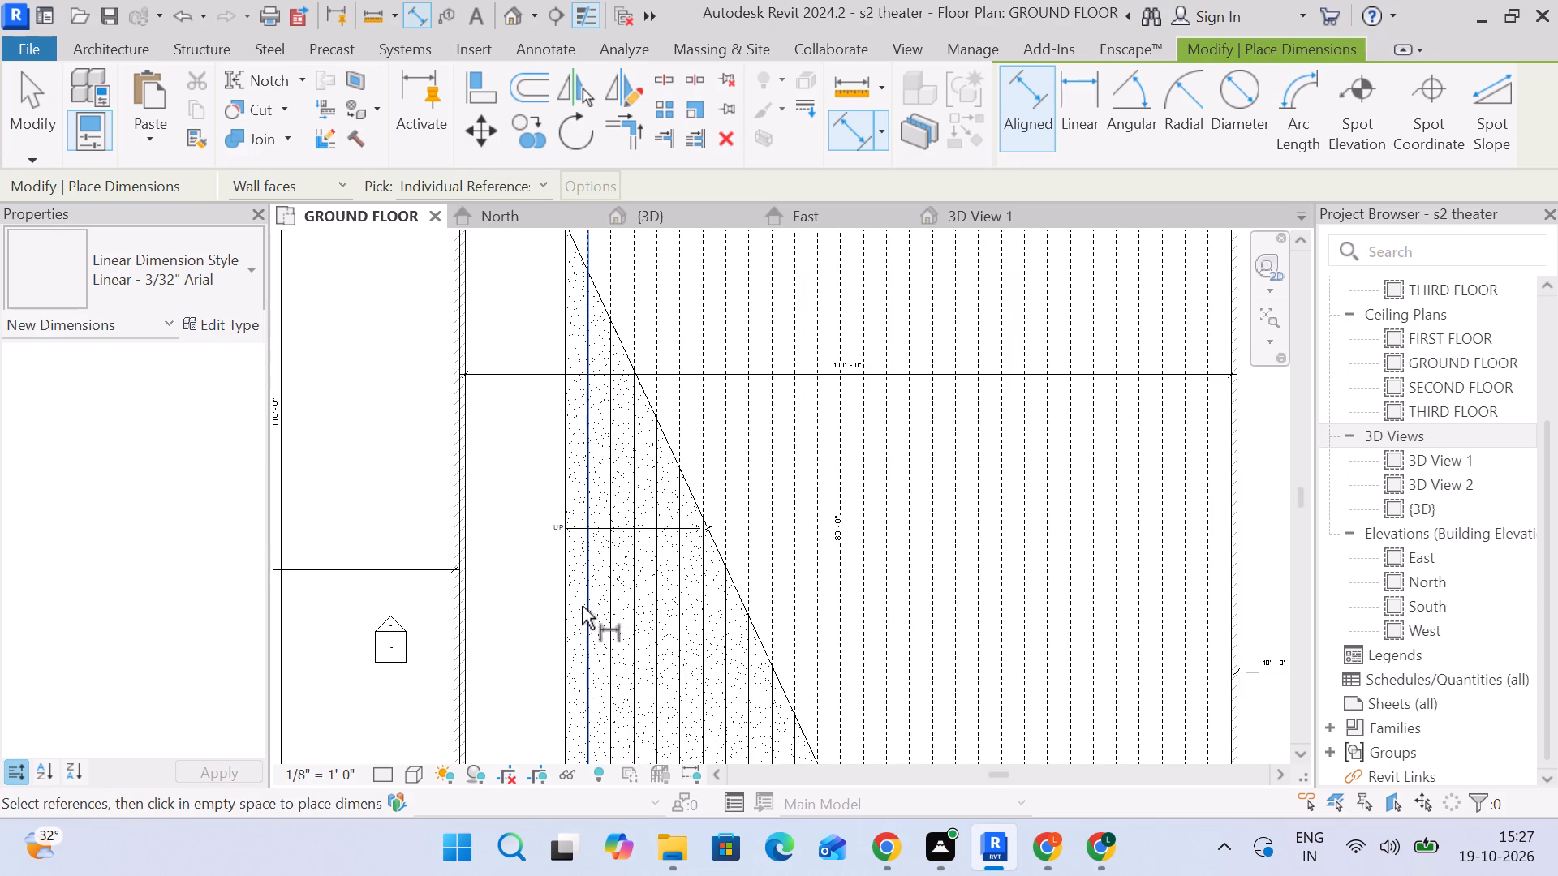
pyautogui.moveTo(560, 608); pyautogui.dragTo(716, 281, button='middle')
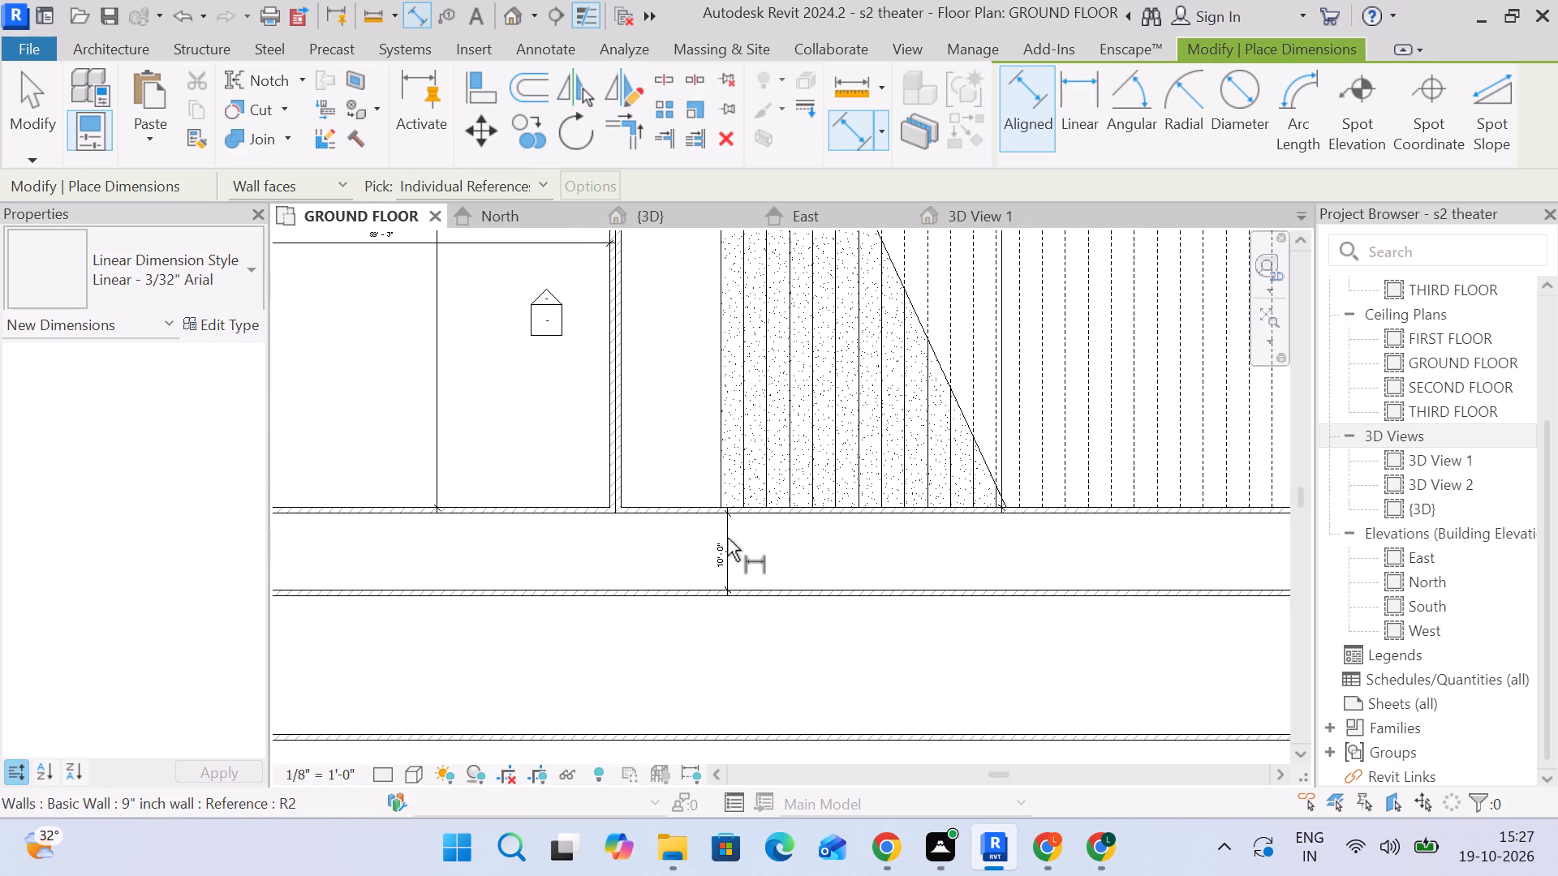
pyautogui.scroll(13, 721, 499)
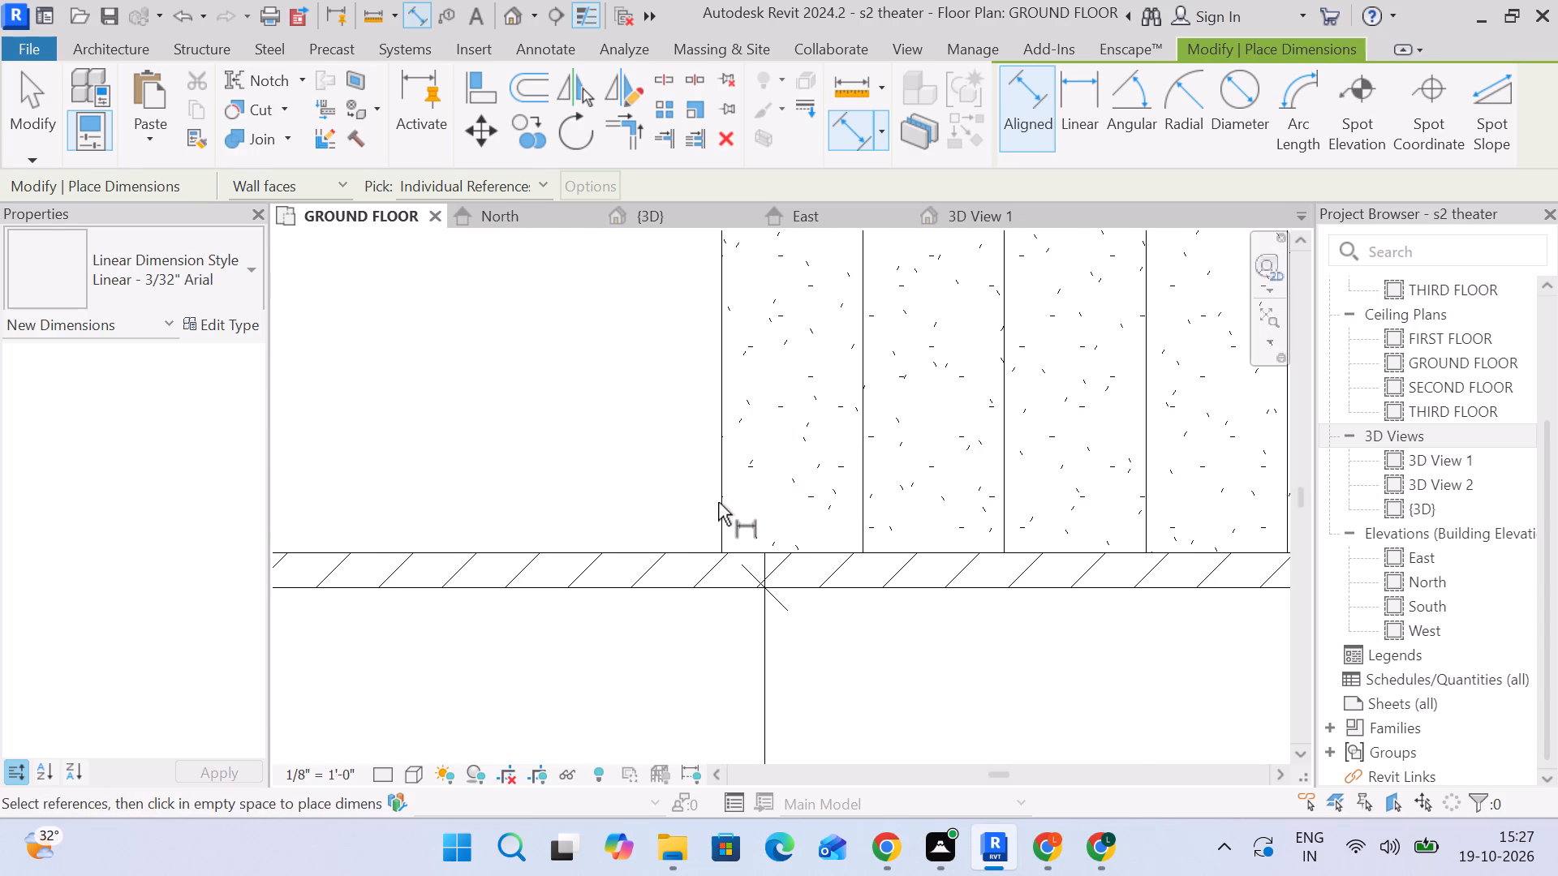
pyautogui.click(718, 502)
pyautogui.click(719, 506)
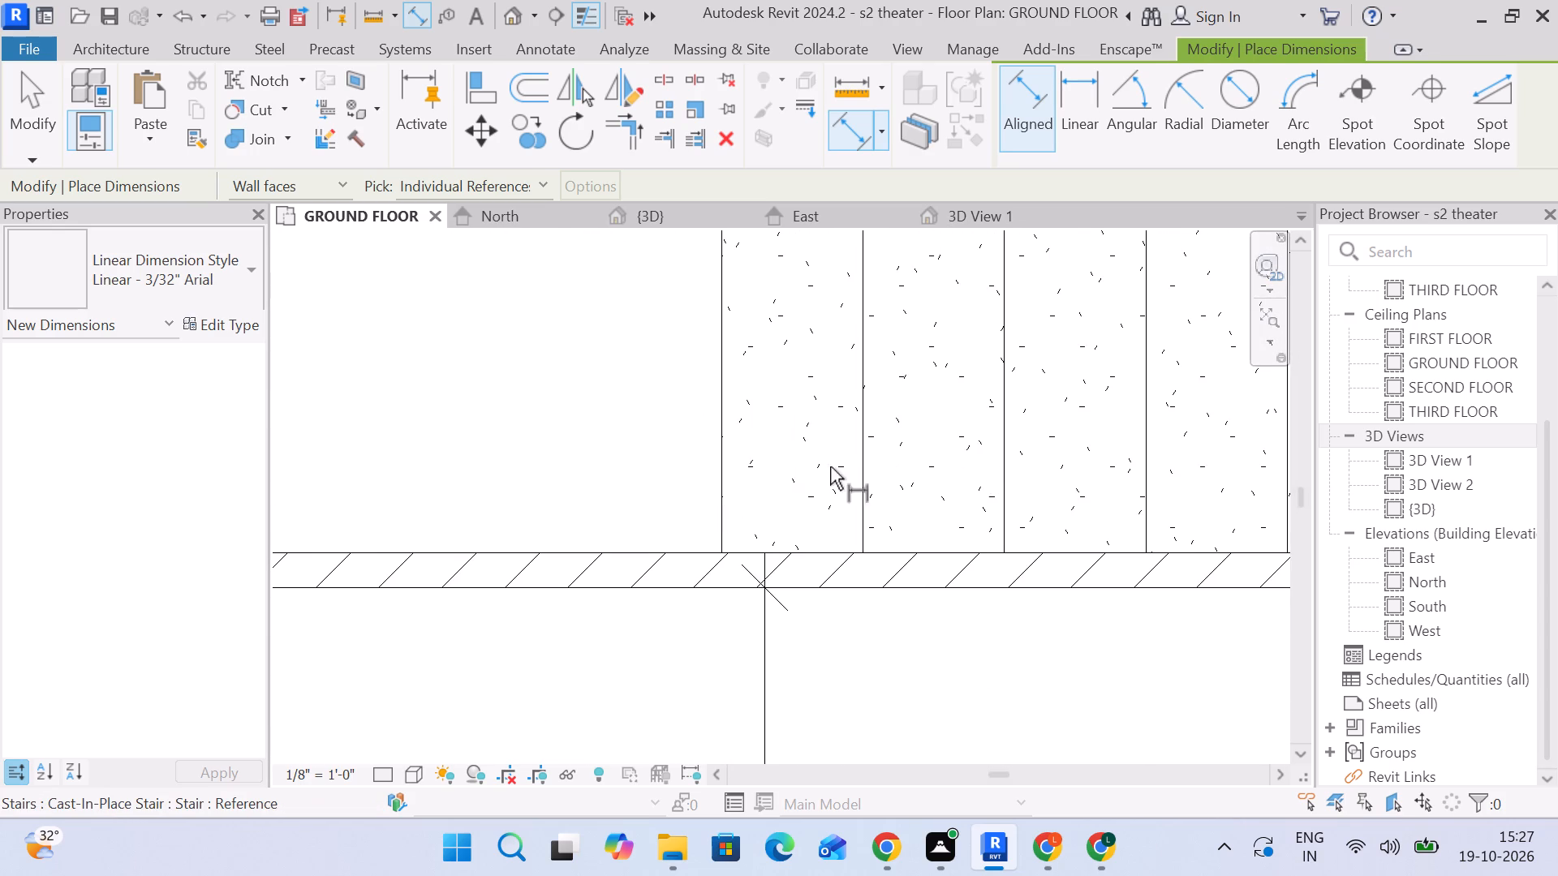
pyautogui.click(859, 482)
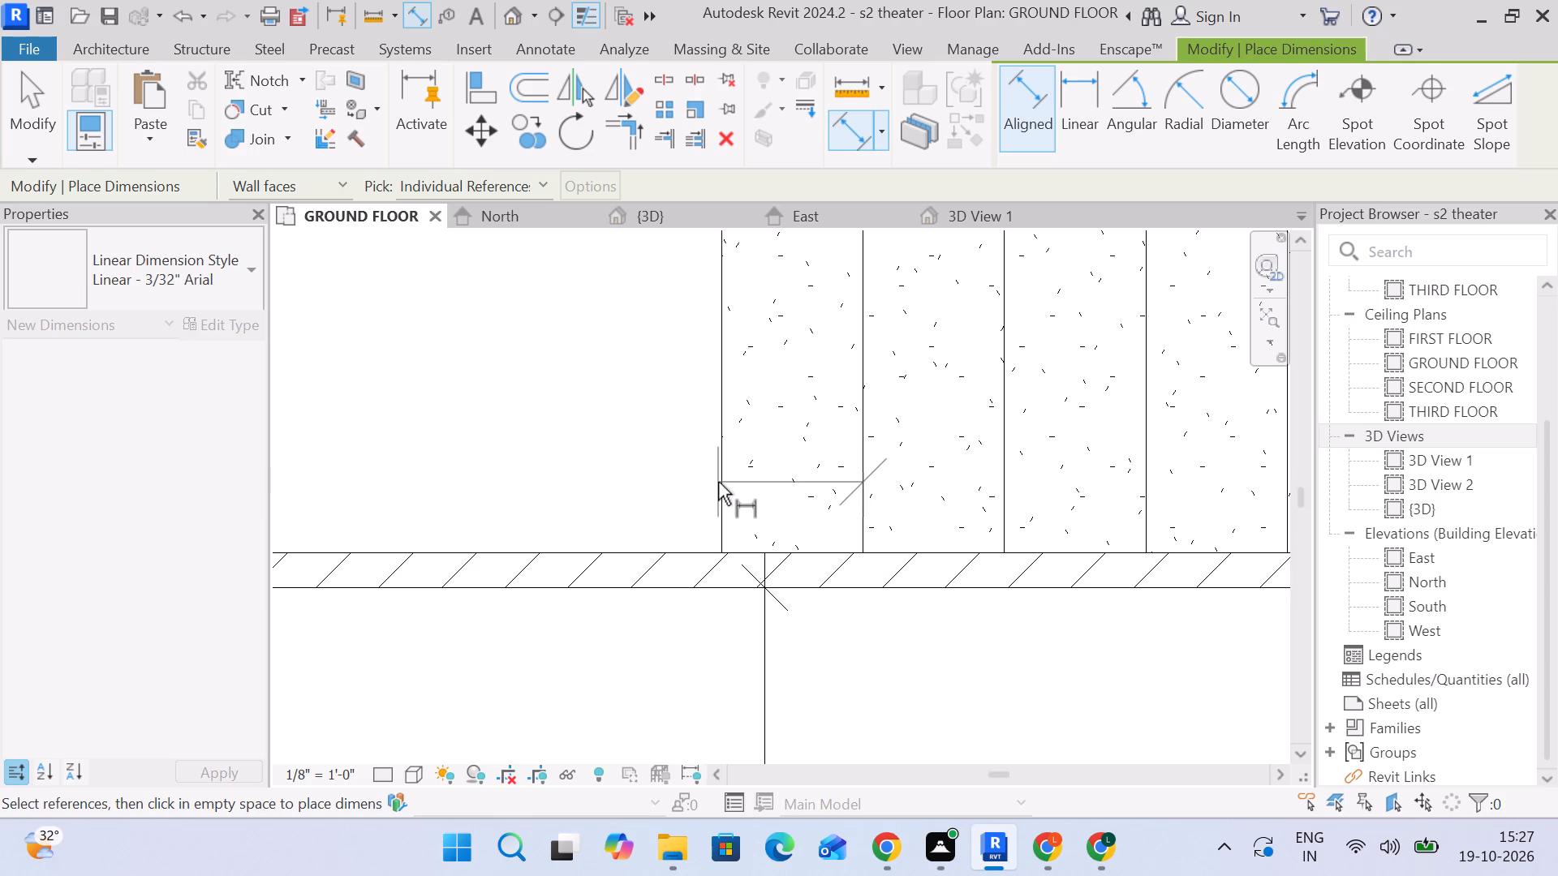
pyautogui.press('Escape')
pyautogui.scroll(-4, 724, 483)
# Examine the lowest steps of the monolithic stair in the {3D} view and compare its starting edge in the GROUND FLOOR plan.
pyautogui.click(664, 225)
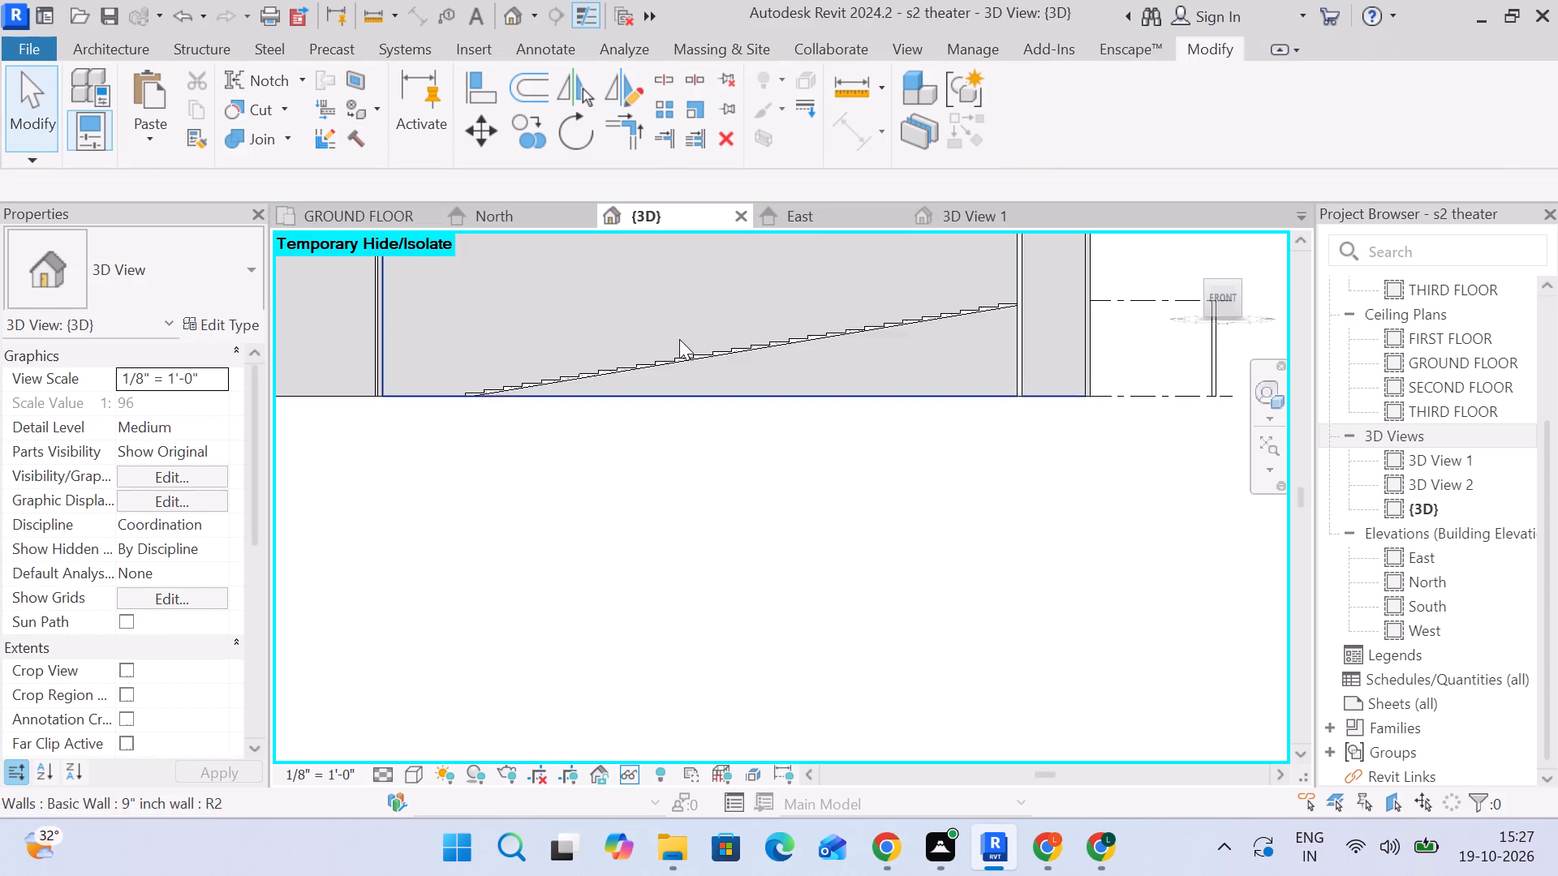
pyautogui.scroll(13, 484, 409)
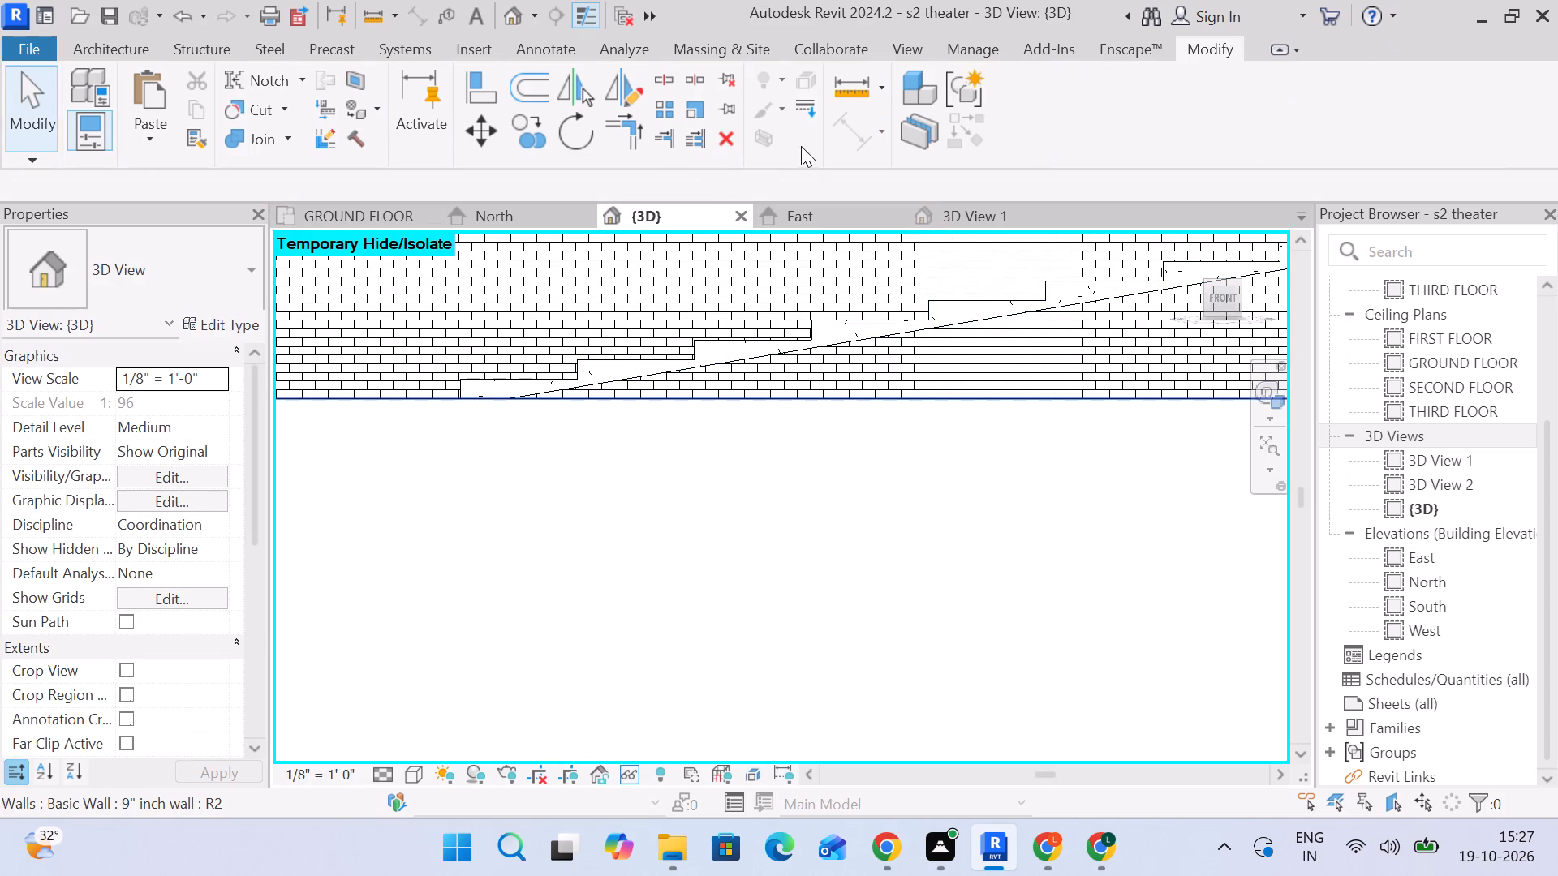
pyautogui.click(465, 387)
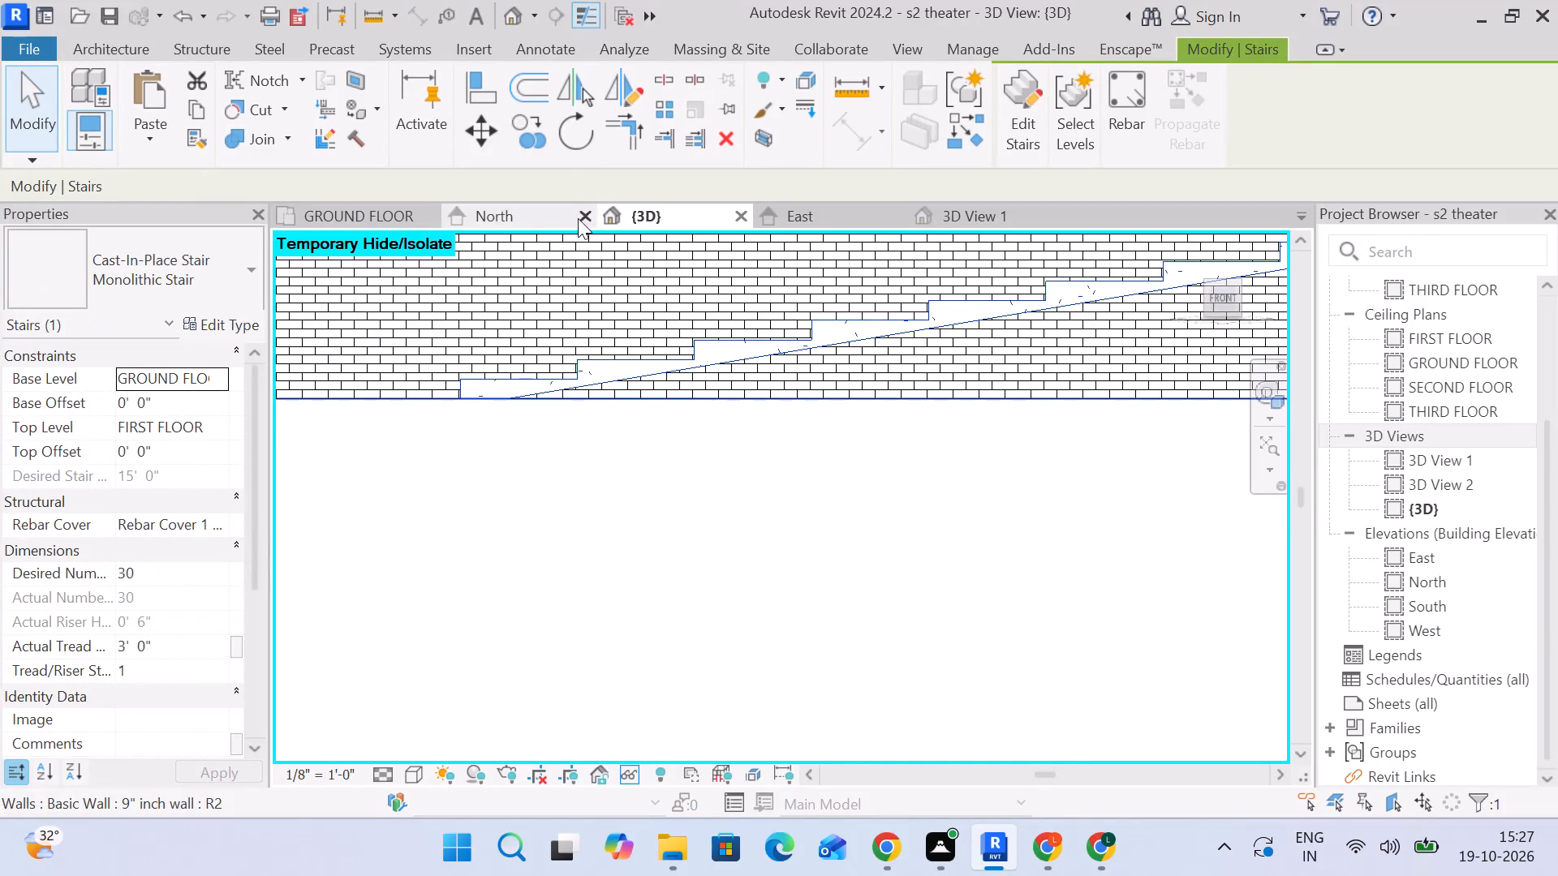
pyautogui.click(368, 216)
pyautogui.click(839, 577)
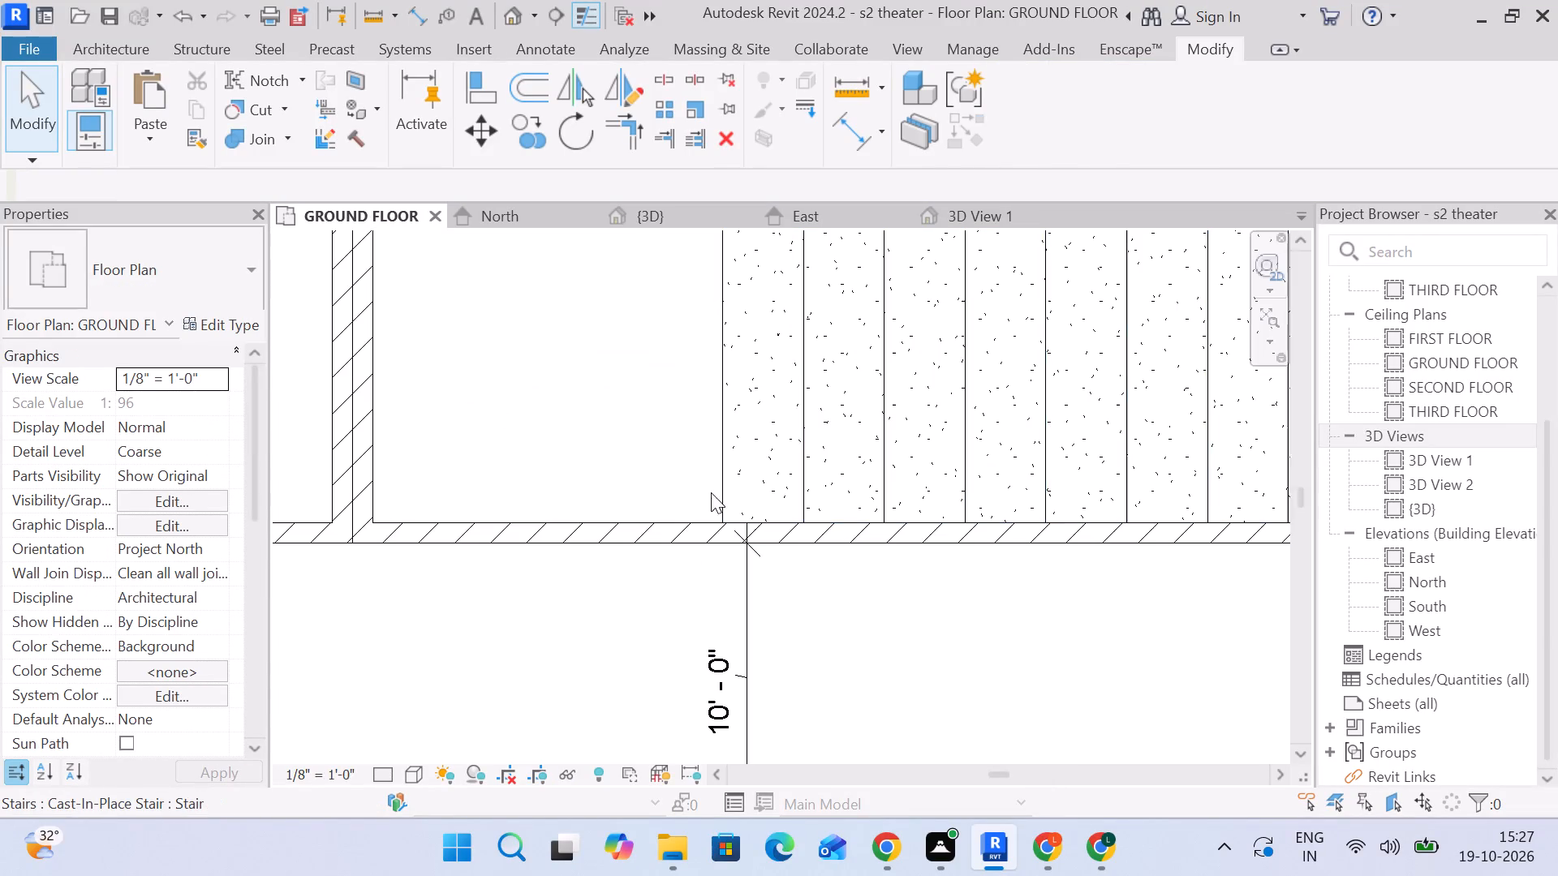
pyautogui.click(721, 483)
pyautogui.moveTo(938, 650); pyautogui.dragTo(700, 559, button='middle')
pyautogui.click(708, 549)
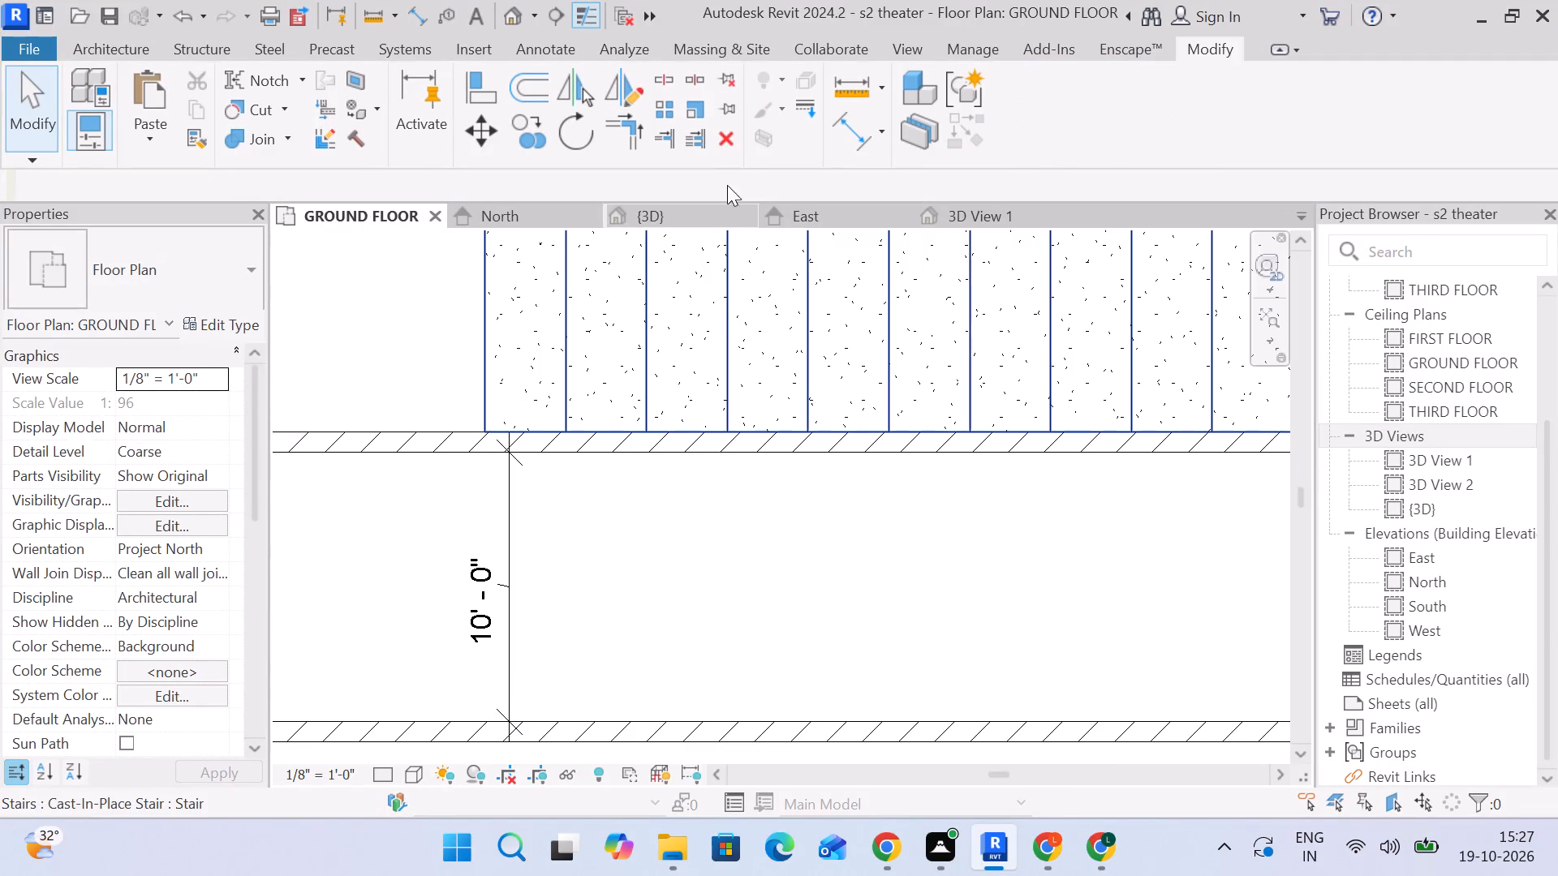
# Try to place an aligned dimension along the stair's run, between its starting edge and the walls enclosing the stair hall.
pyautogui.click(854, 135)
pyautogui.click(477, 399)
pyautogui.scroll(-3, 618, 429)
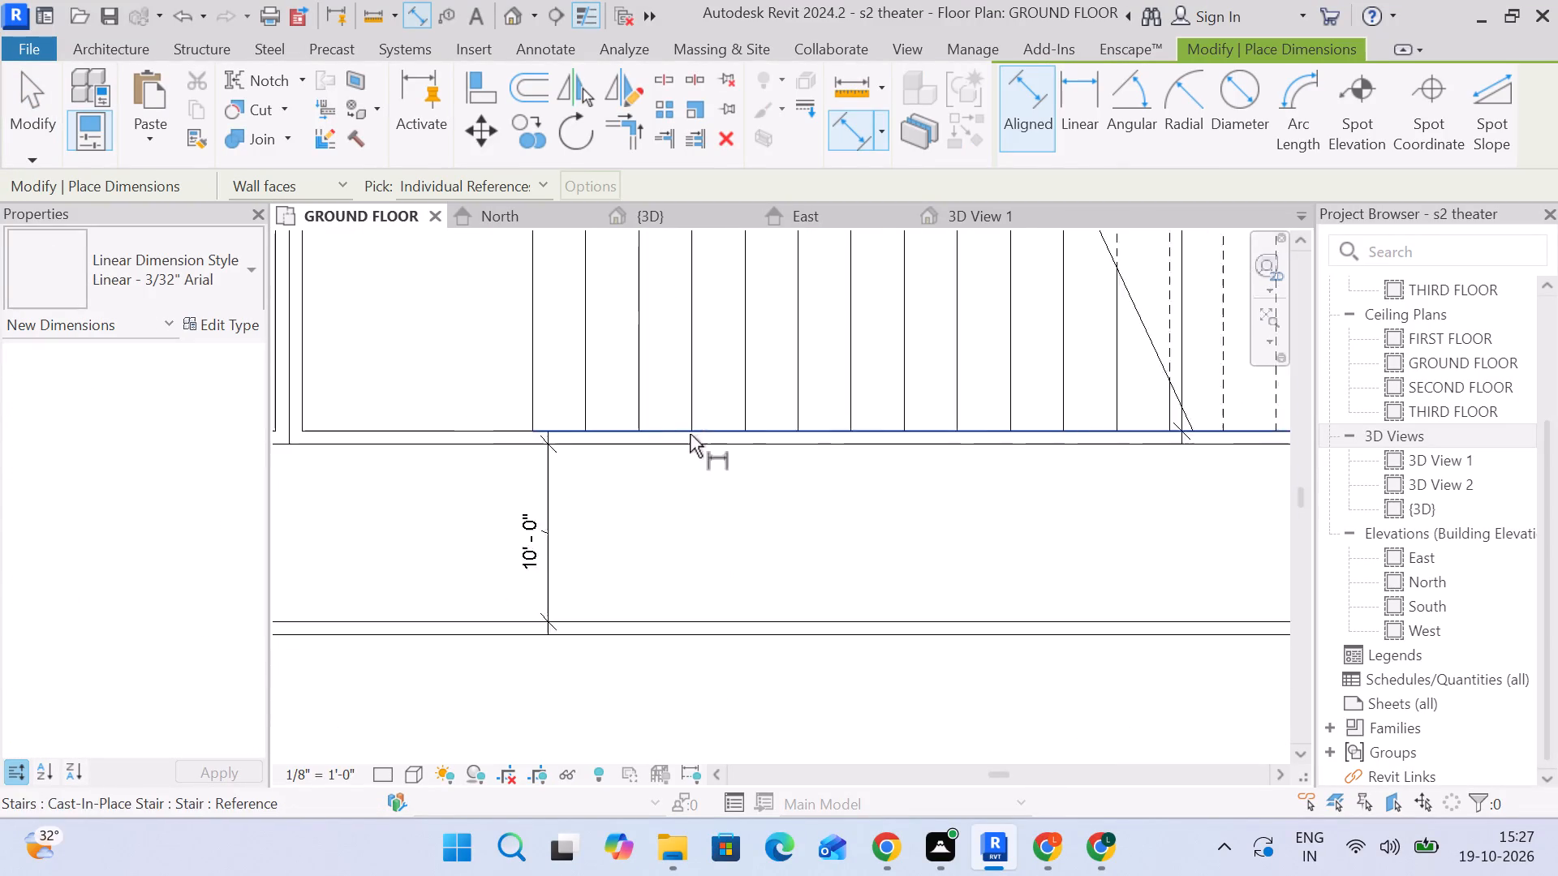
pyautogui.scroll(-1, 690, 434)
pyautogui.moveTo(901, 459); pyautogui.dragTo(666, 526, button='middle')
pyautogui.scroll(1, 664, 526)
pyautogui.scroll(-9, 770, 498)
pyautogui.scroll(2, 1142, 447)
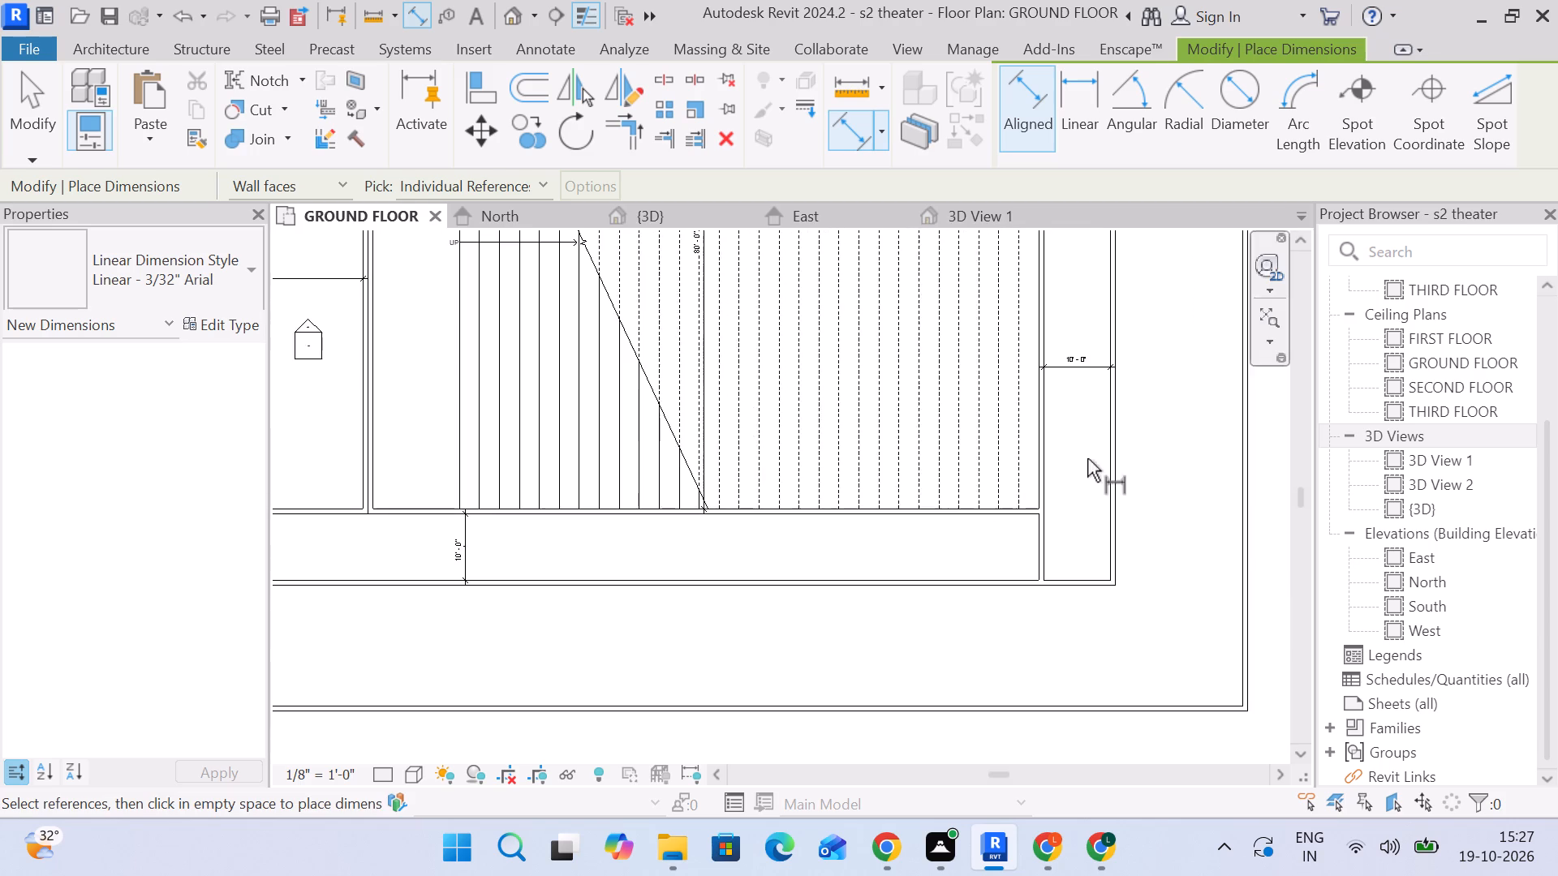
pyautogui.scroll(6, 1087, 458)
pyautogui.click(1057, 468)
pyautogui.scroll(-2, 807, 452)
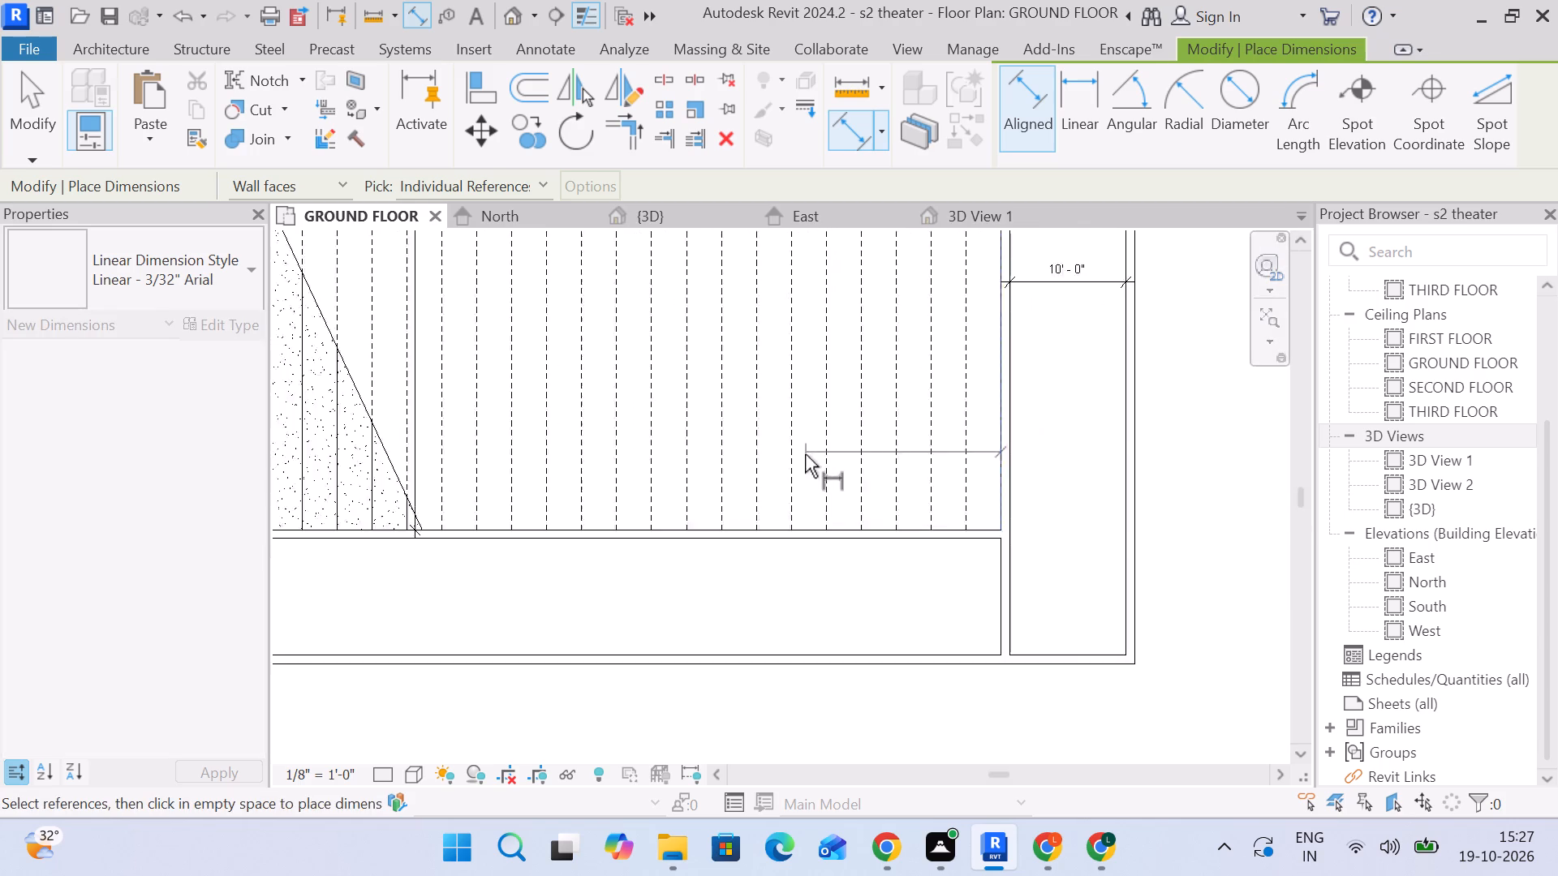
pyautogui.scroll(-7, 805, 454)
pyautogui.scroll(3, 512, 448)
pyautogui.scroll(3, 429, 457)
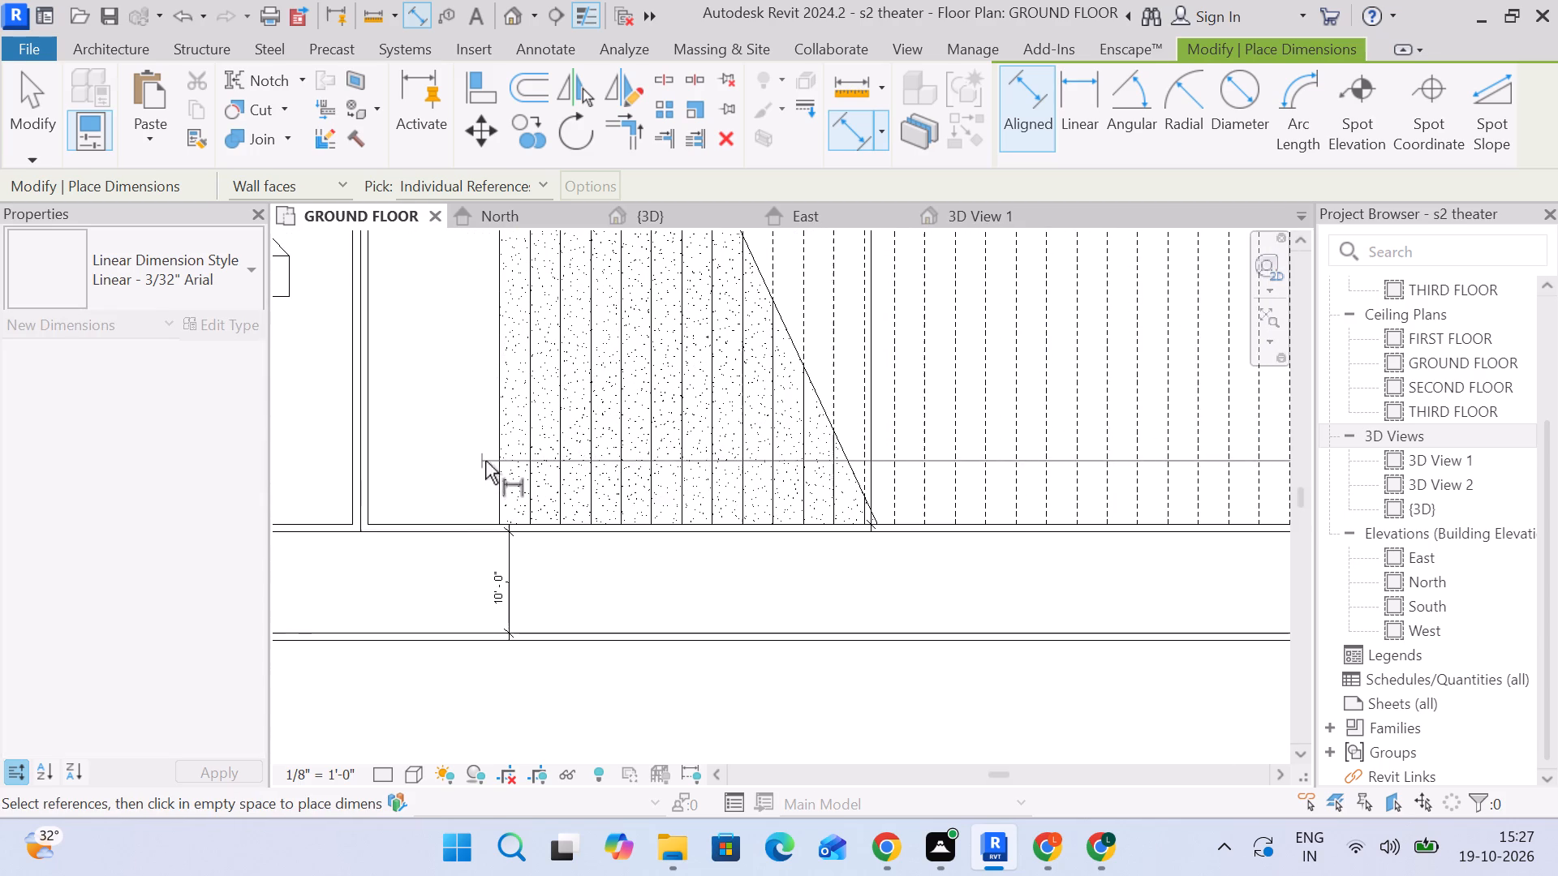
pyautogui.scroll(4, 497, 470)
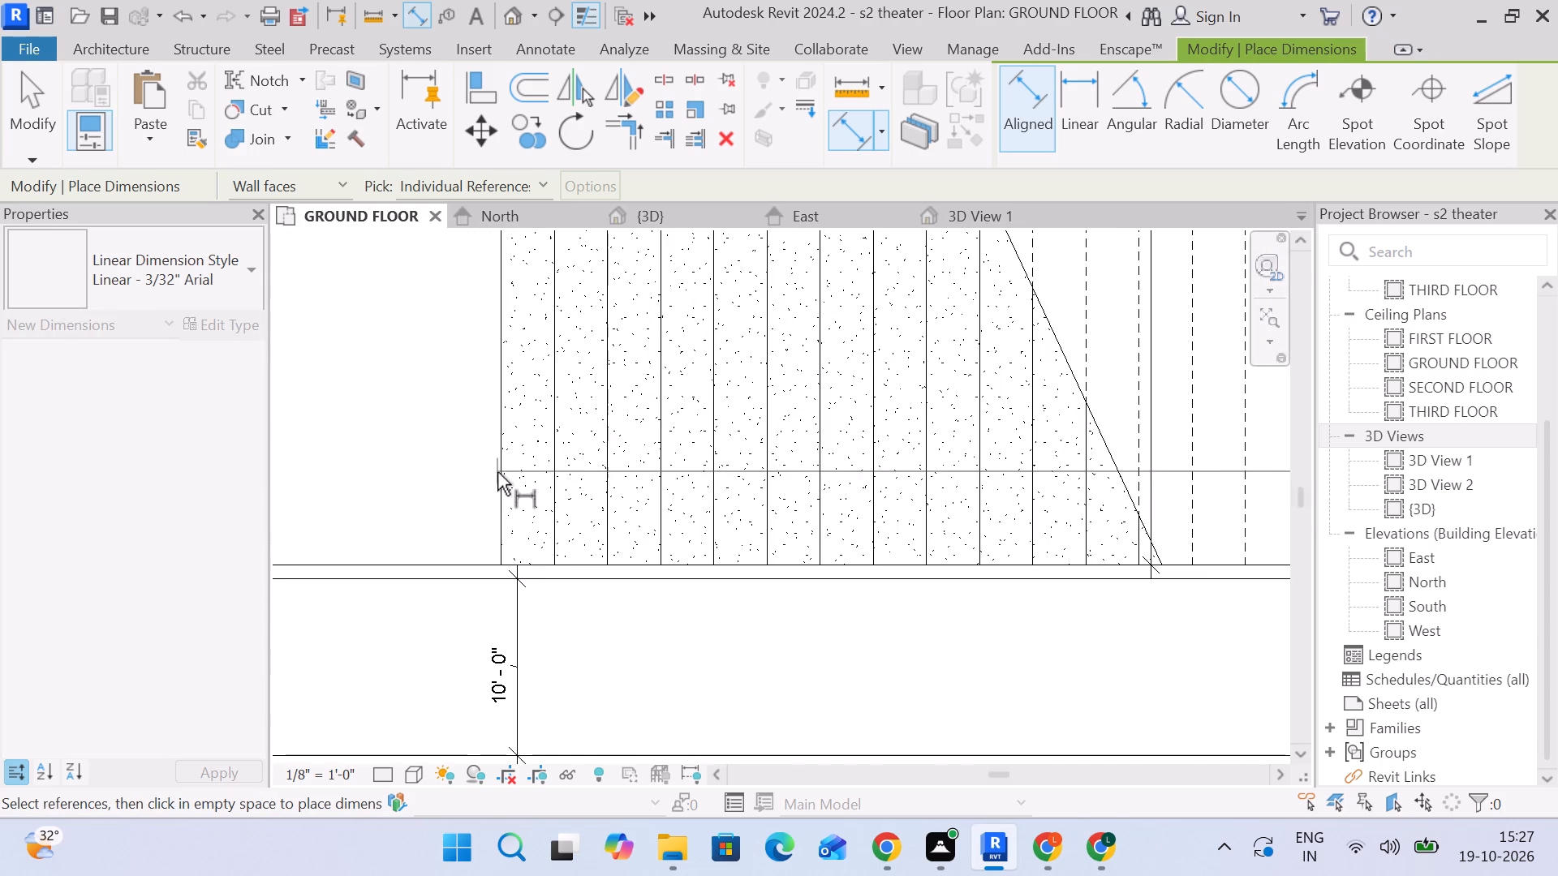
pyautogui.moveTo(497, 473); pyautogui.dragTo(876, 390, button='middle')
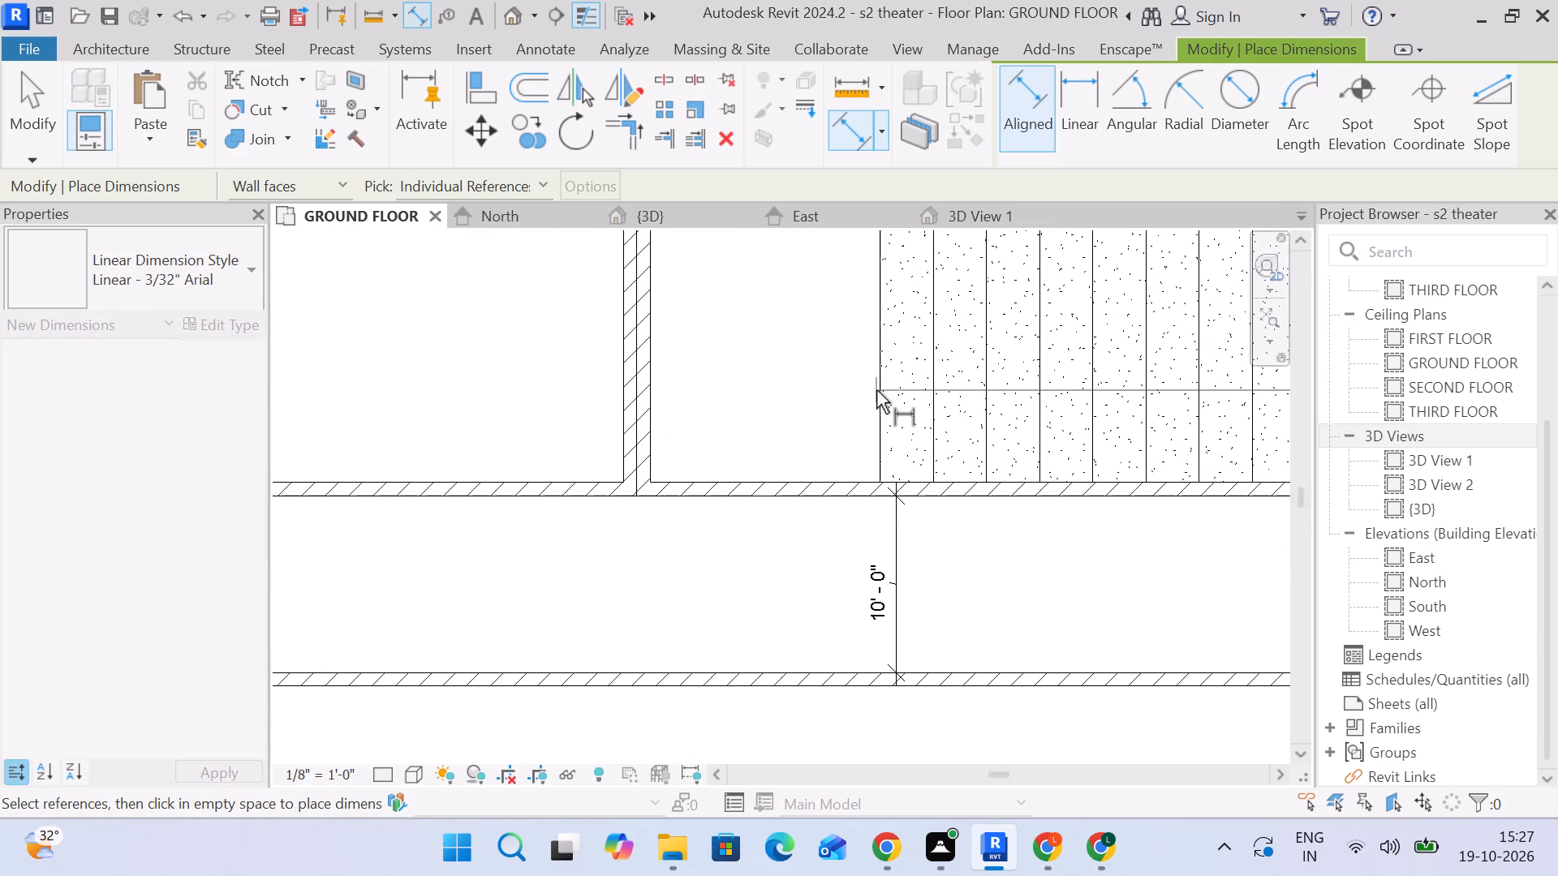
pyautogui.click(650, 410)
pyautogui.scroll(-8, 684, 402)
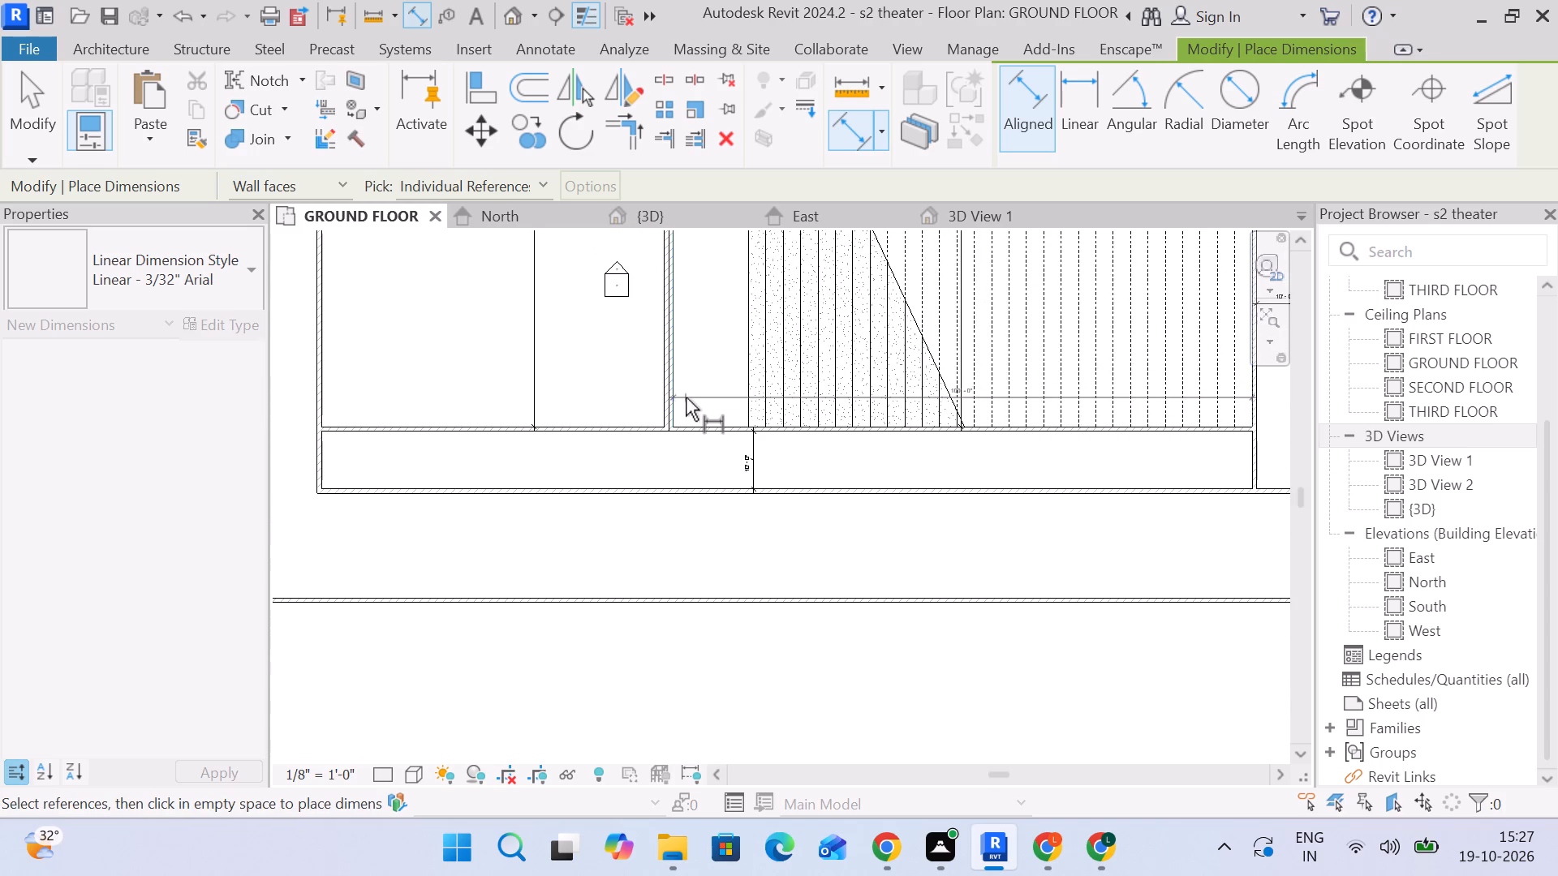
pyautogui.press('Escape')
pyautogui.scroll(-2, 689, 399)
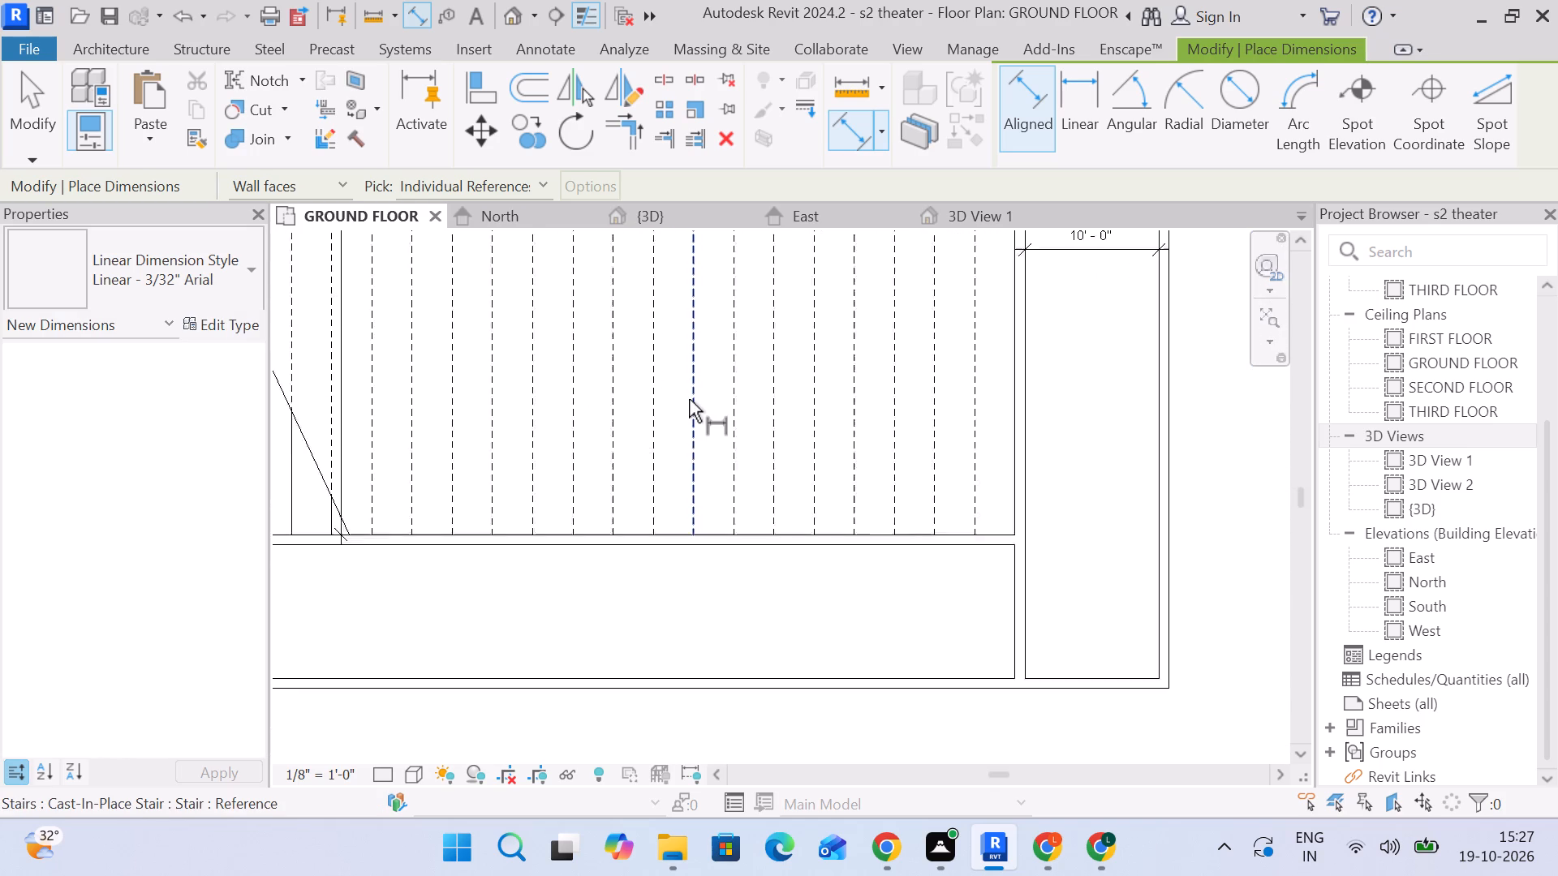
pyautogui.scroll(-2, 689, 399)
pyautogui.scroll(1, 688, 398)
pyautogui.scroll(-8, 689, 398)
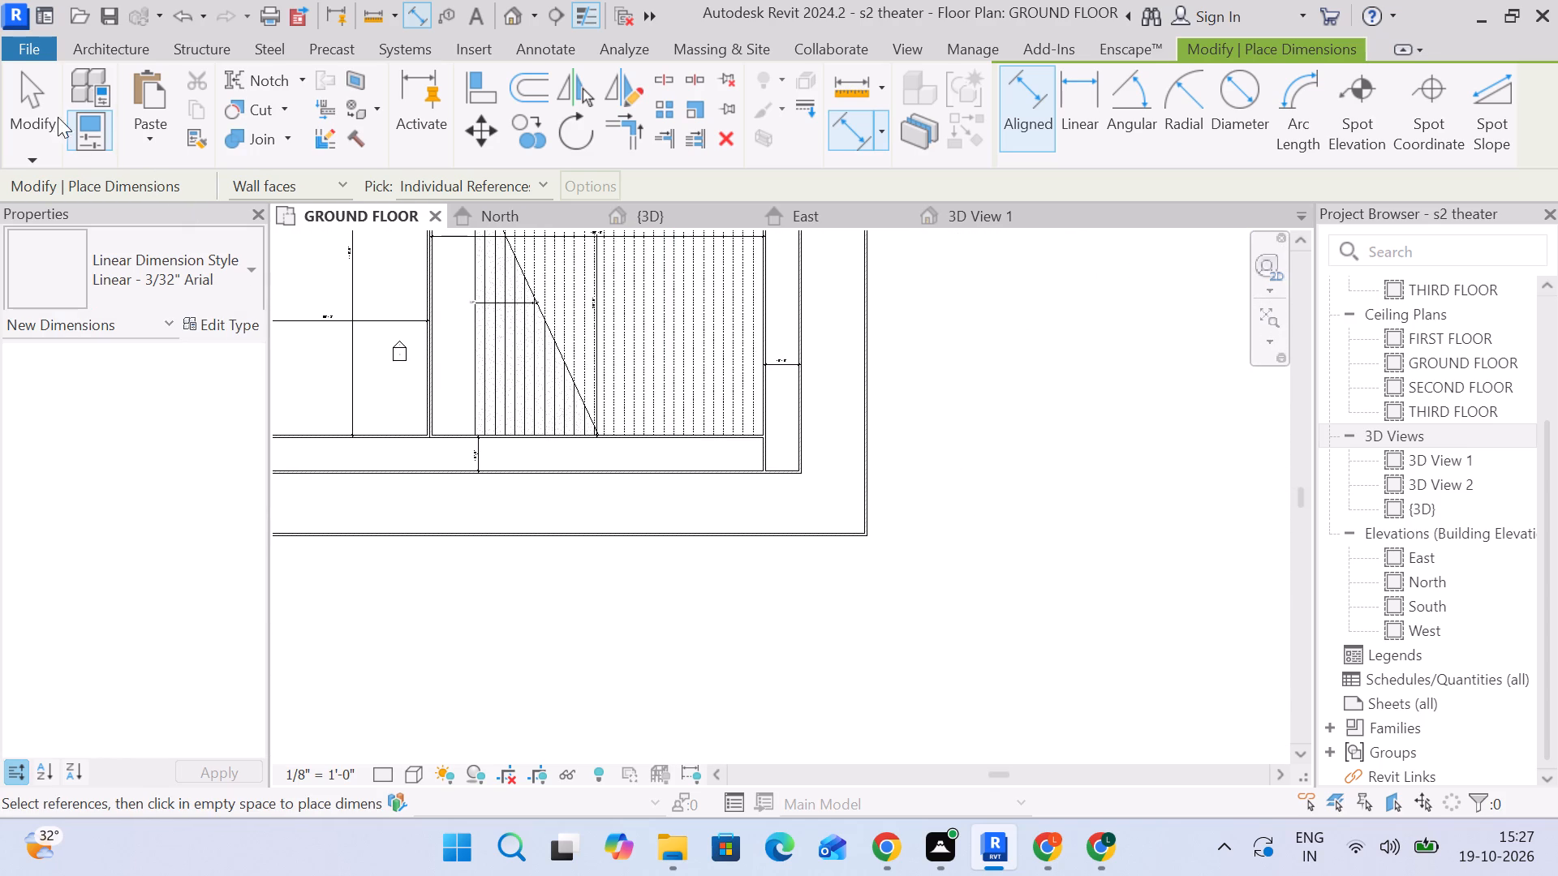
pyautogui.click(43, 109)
# Examine the monolithic stair's footprint and its gap to the enclosing walls in the GROUND FLOOR plan.
pyautogui.click(566, 359)
pyautogui.scroll(7, 587, 321)
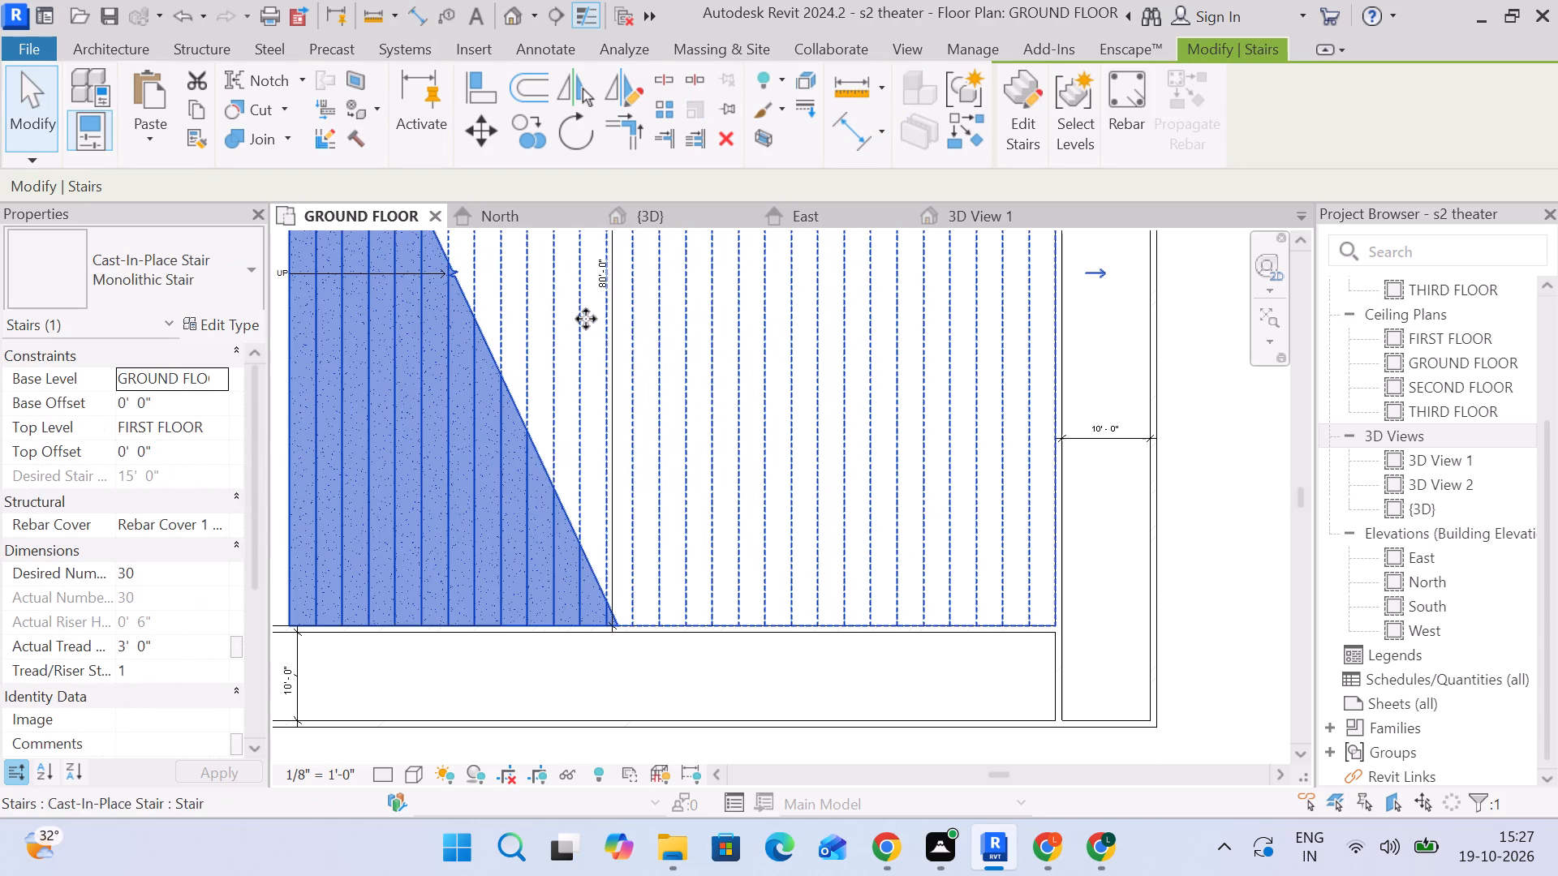
pyautogui.scroll(-4, 586, 319)
pyautogui.moveTo(458, 385); pyautogui.dragTo(626, 332, button='middle')
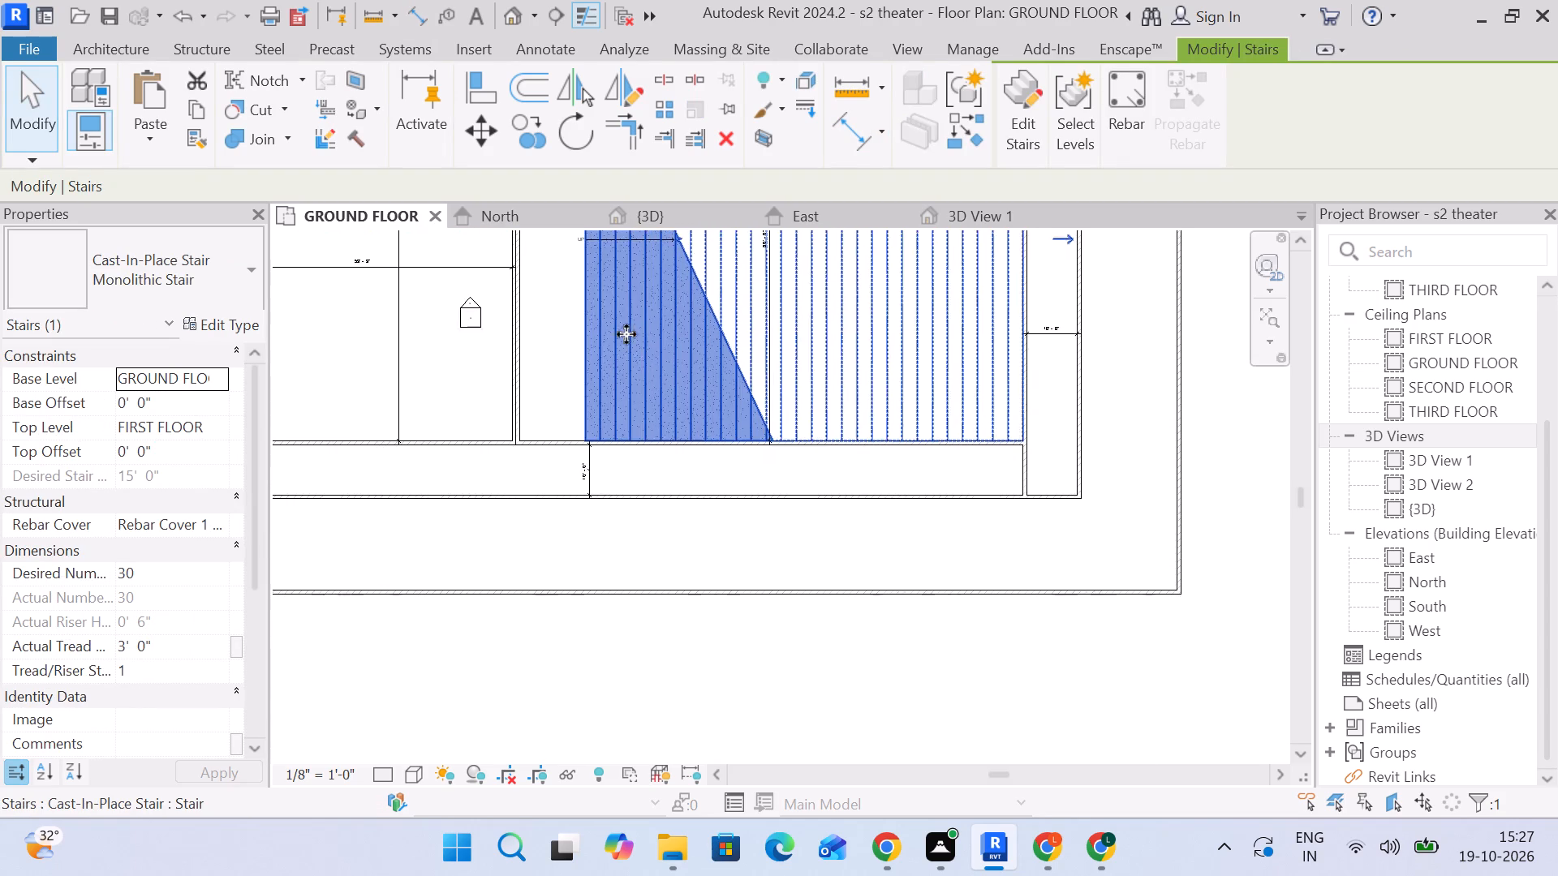
pyautogui.scroll(2, 622, 389)
pyautogui.press('Escape')
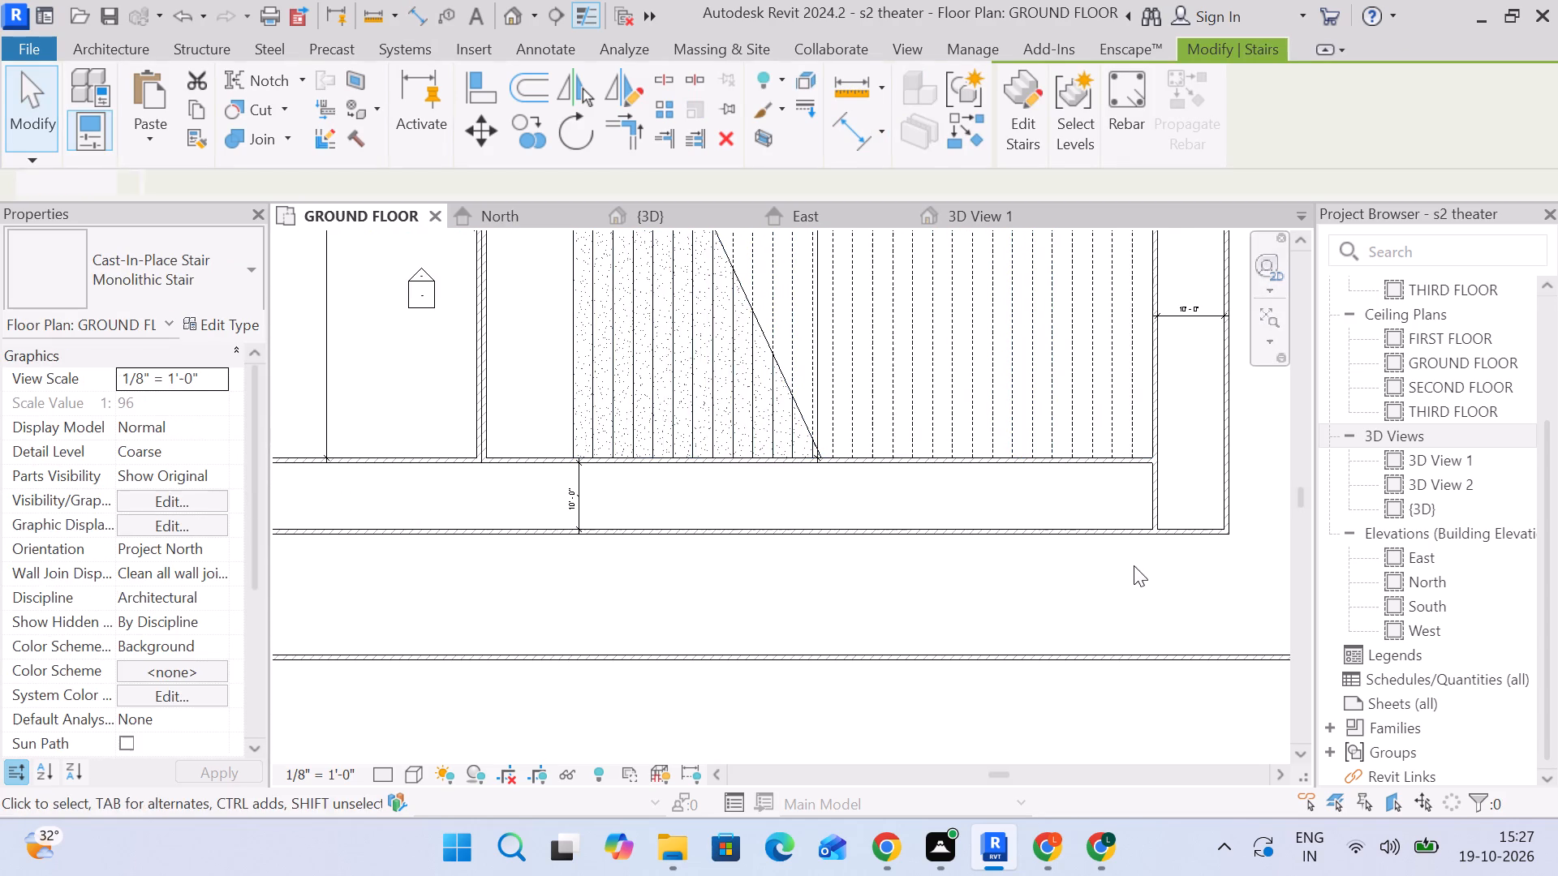
pyautogui.scroll(-3, 953, 480)
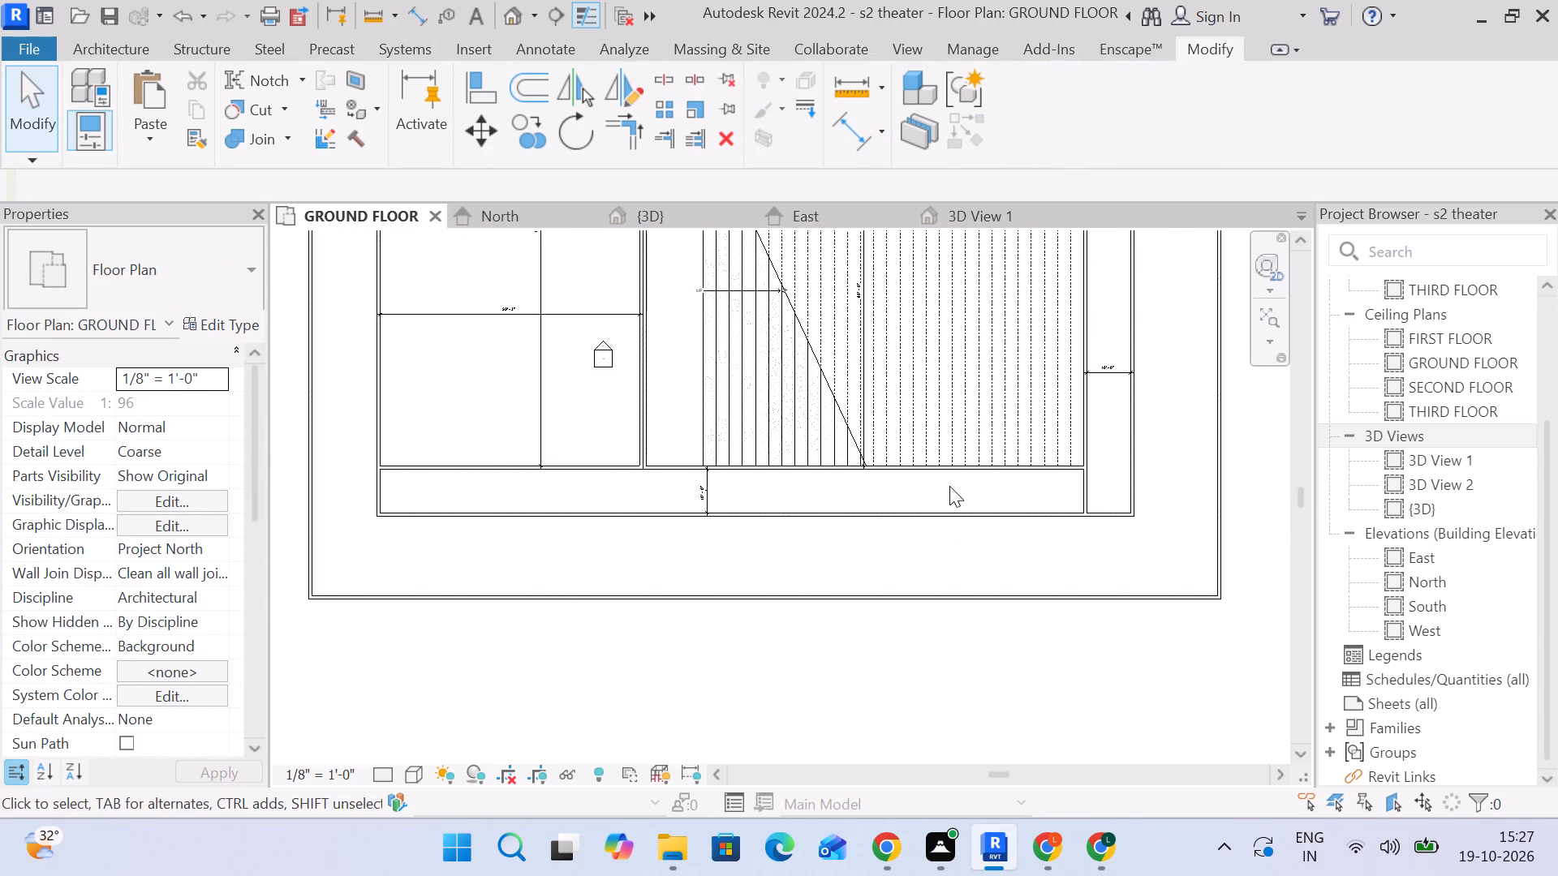
pyautogui.moveTo(946, 490); pyautogui.dragTo(945, 658, button='middle')
pyautogui.scroll(-1, 945, 658)
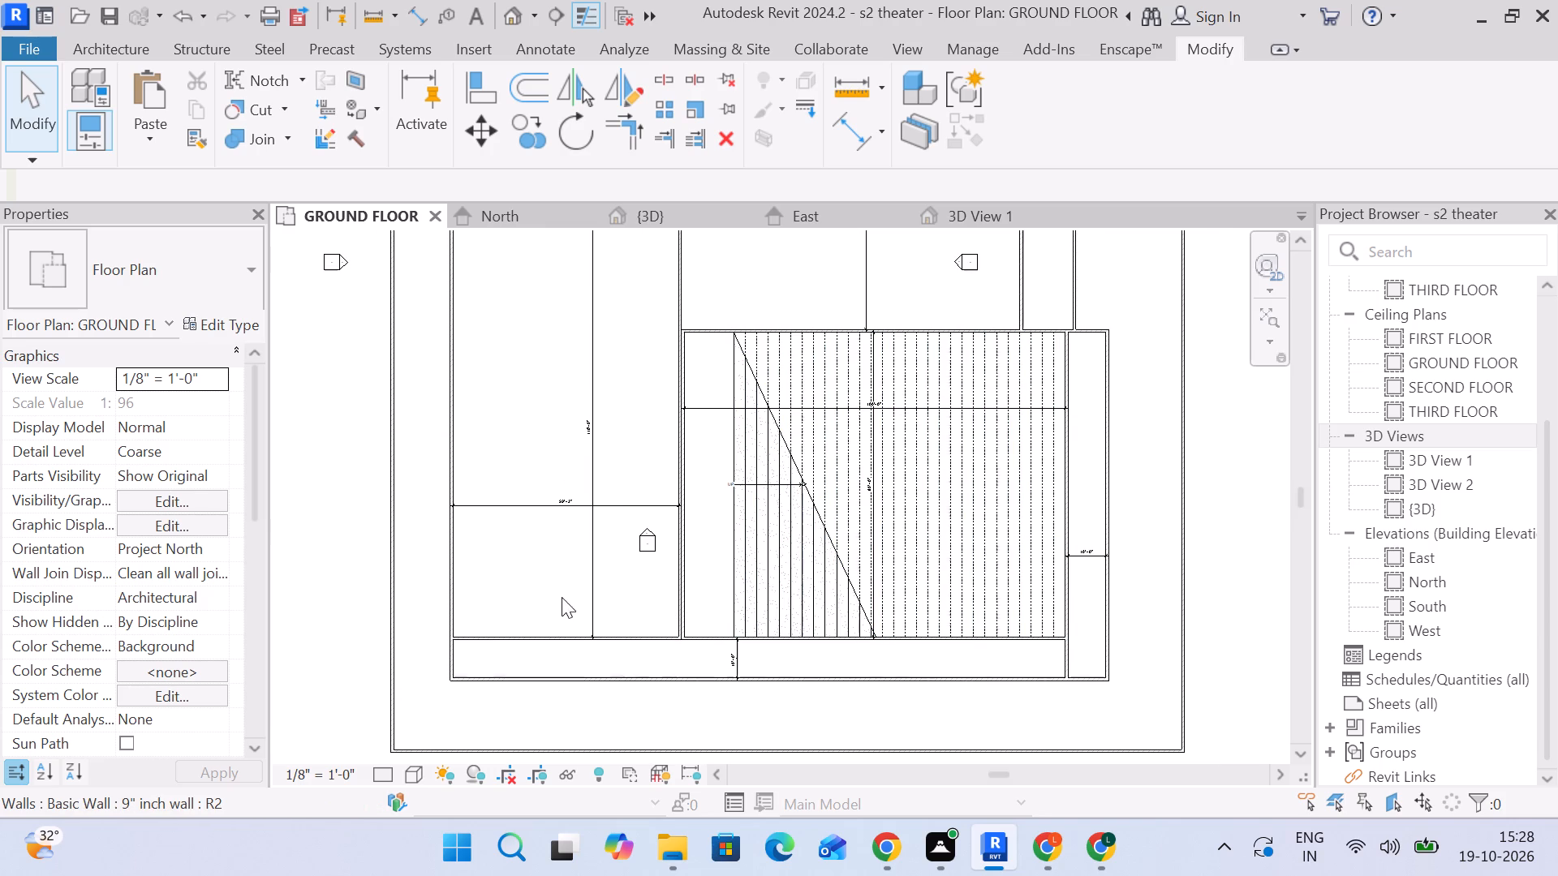
pyautogui.scroll(8, 603, 442)
pyautogui.scroll(-4, 603, 442)
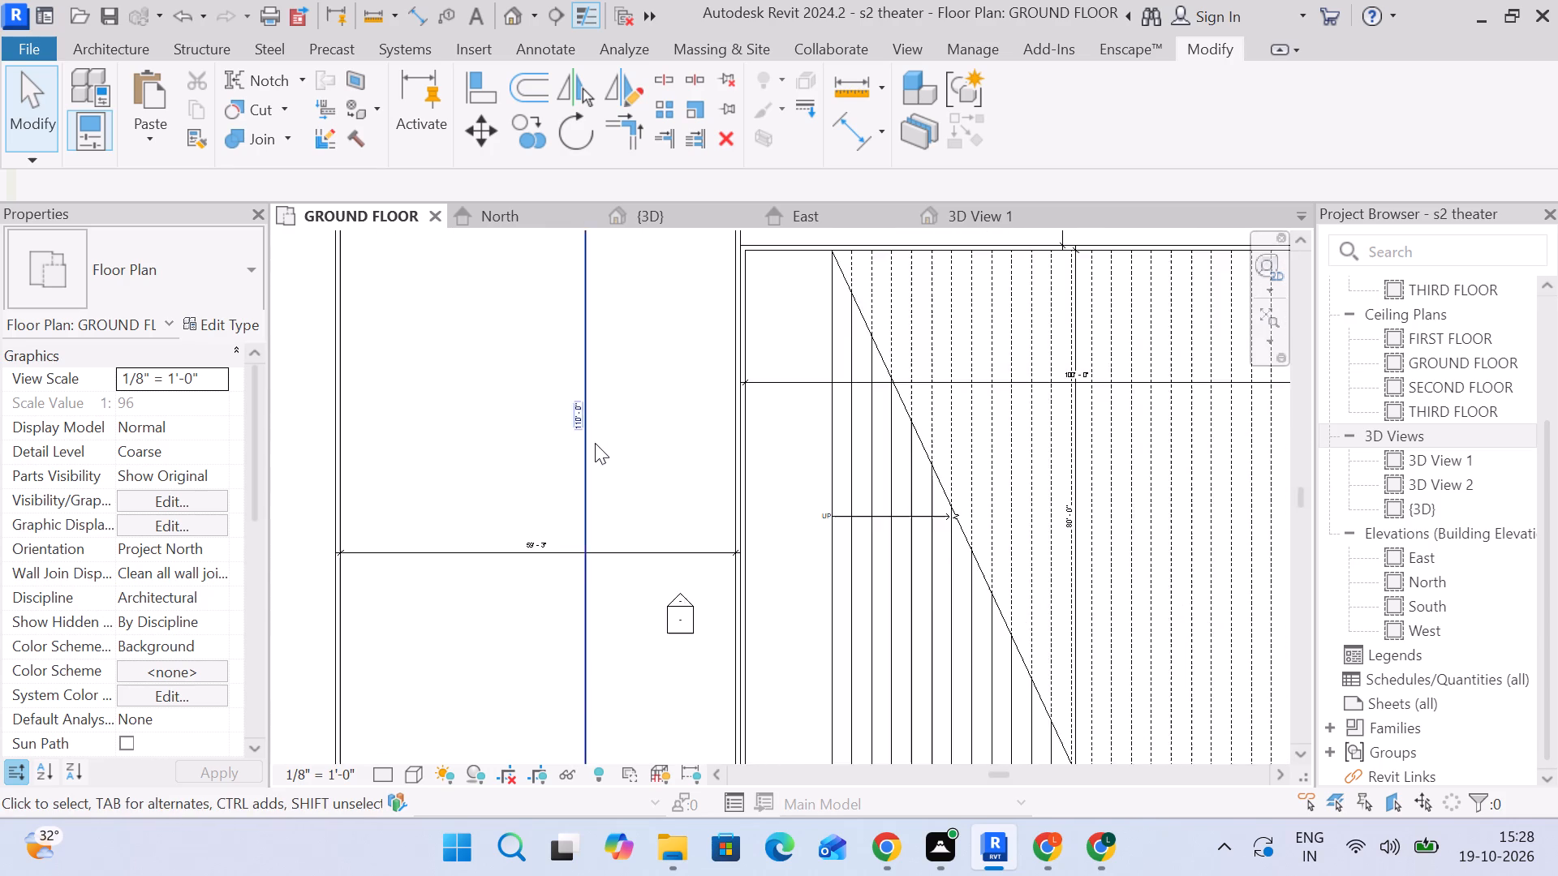
pyautogui.scroll(-4, 595, 443)
pyautogui.moveTo(919, 530); pyautogui.dragTo(861, 428, button='middle')
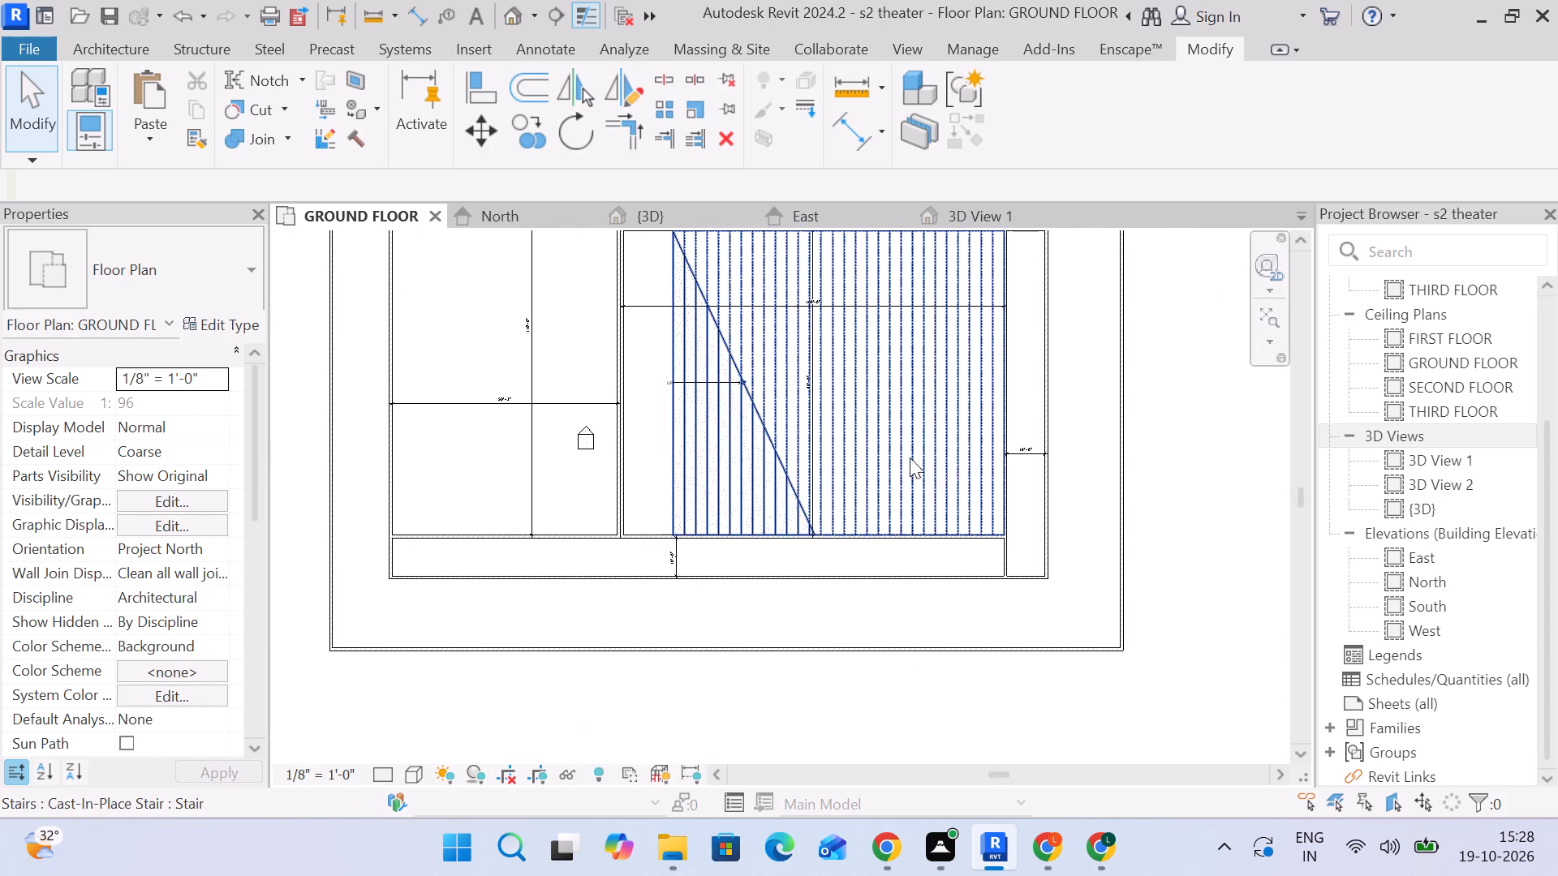
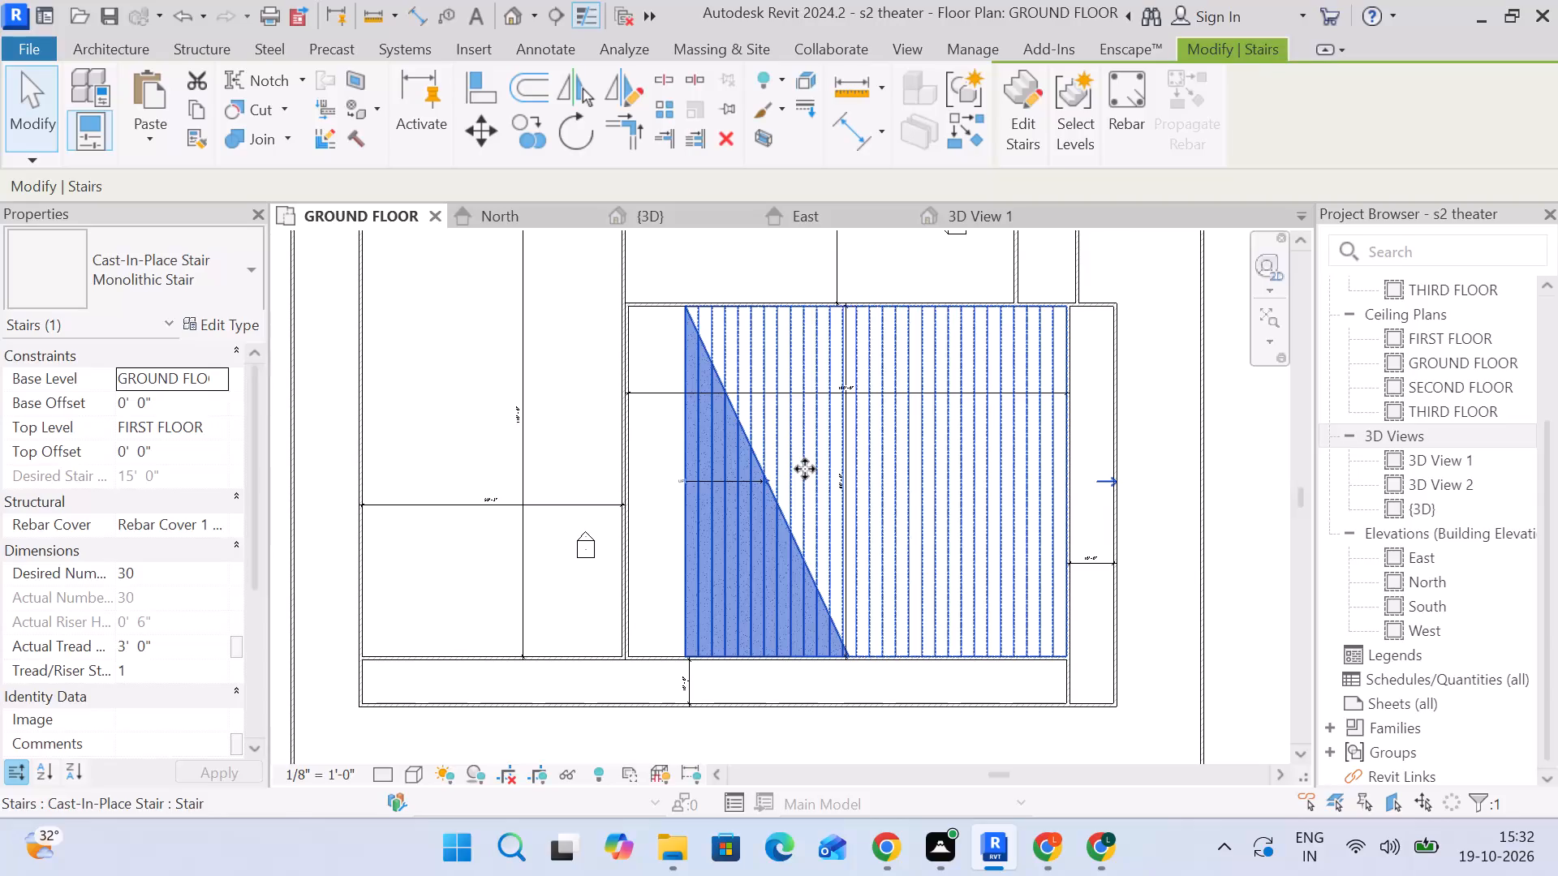
# Delete the existing monolithic stair that fills the large room on the ground floor plan.
pyautogui.press('Delete')
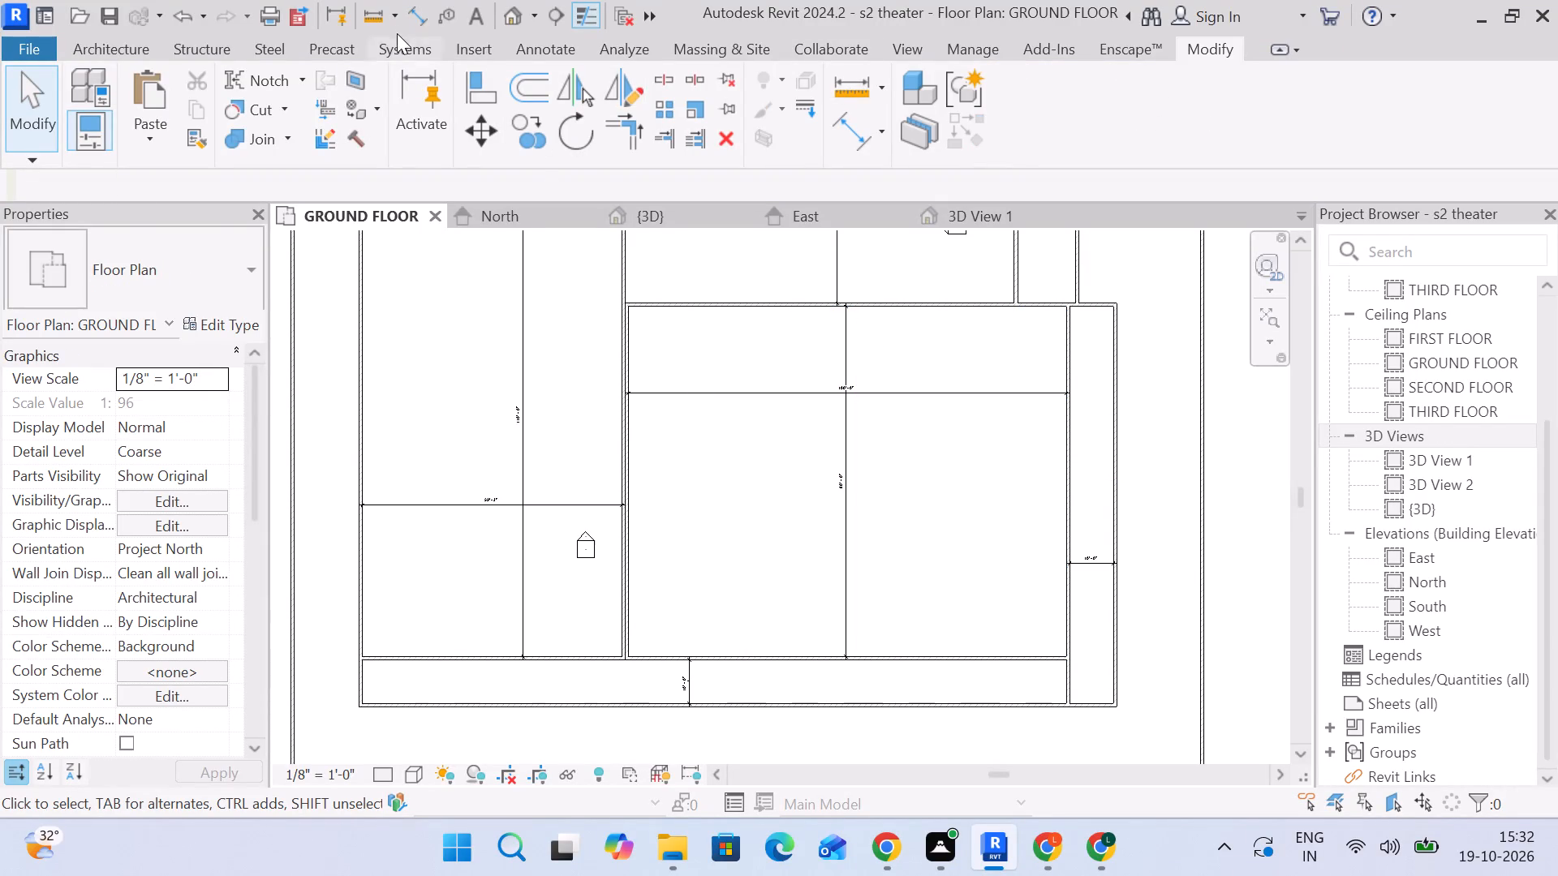
# Start a new Cast-In-Place Monolithic Stair from GROUND FLOOR to FIRST FLOOR.
pyautogui.click(216, 49)
pyautogui.click(136, 48)
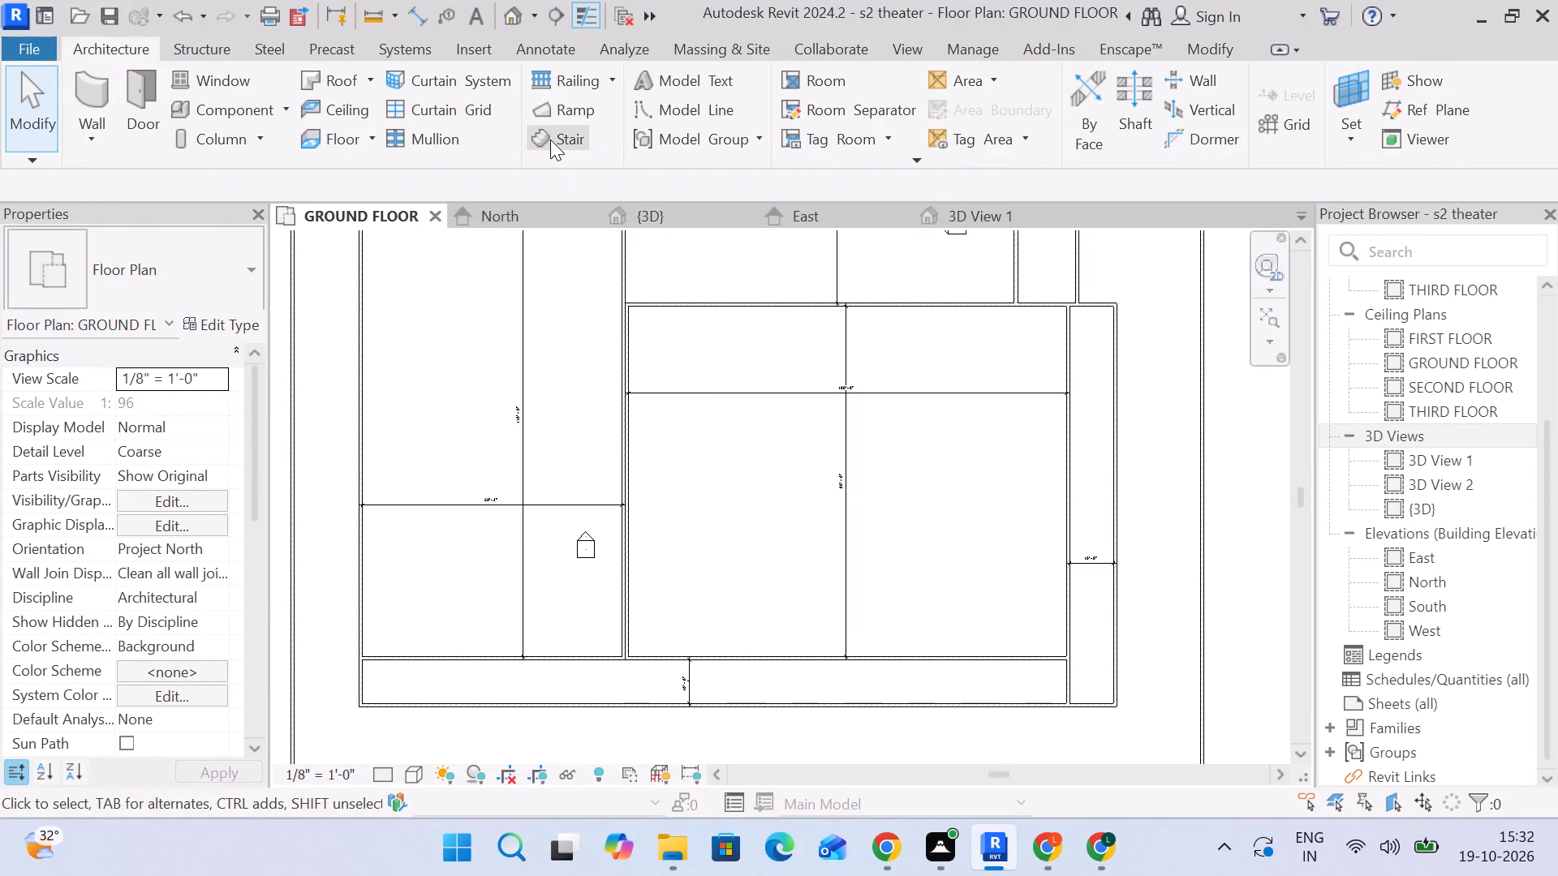
pyautogui.click(550, 140)
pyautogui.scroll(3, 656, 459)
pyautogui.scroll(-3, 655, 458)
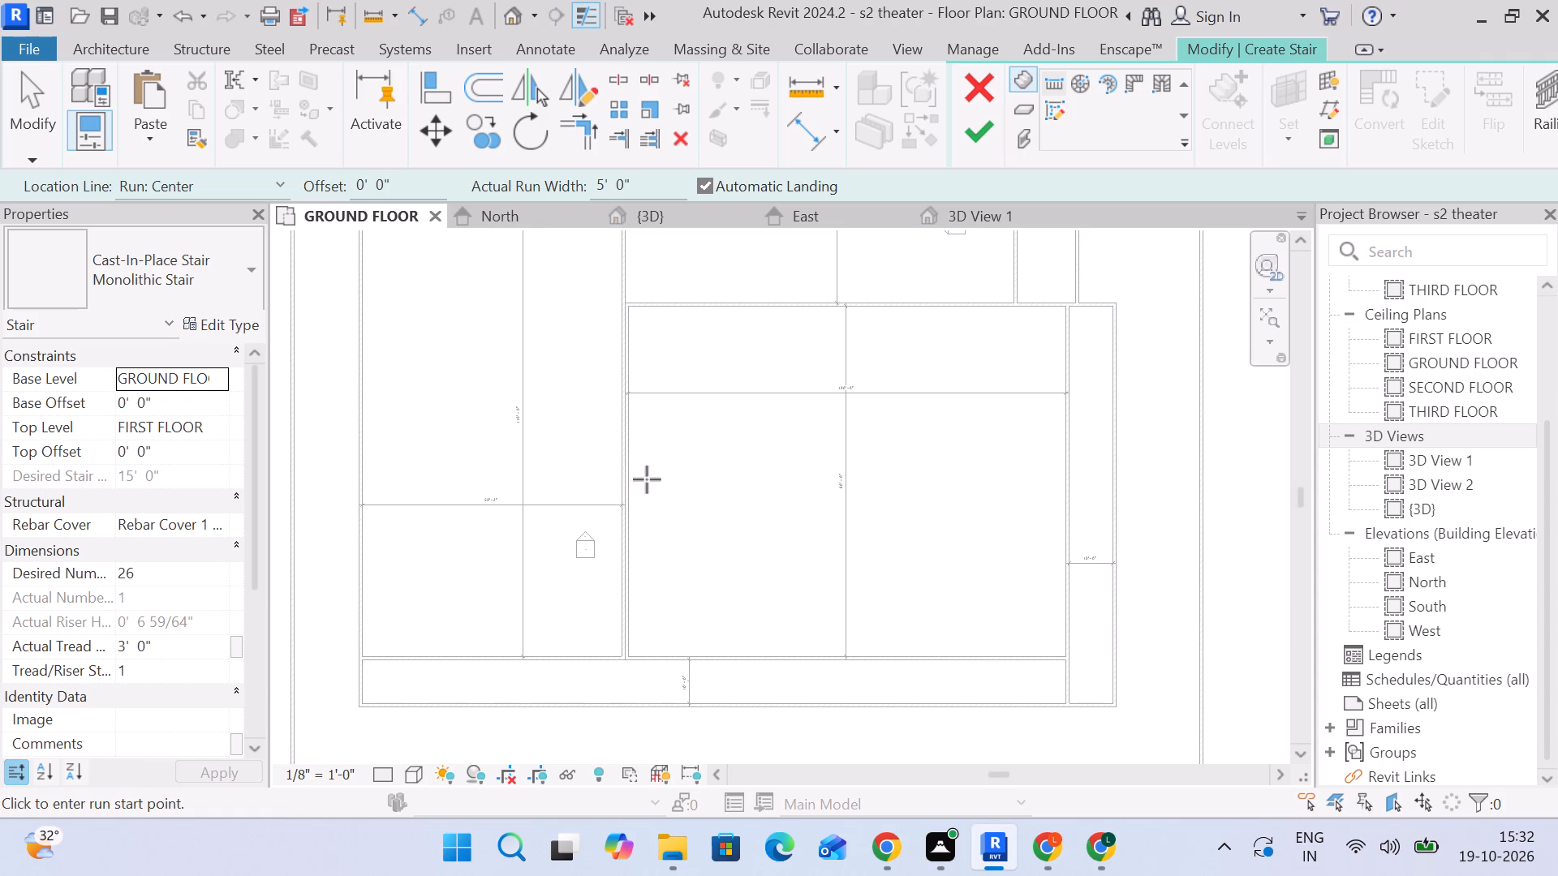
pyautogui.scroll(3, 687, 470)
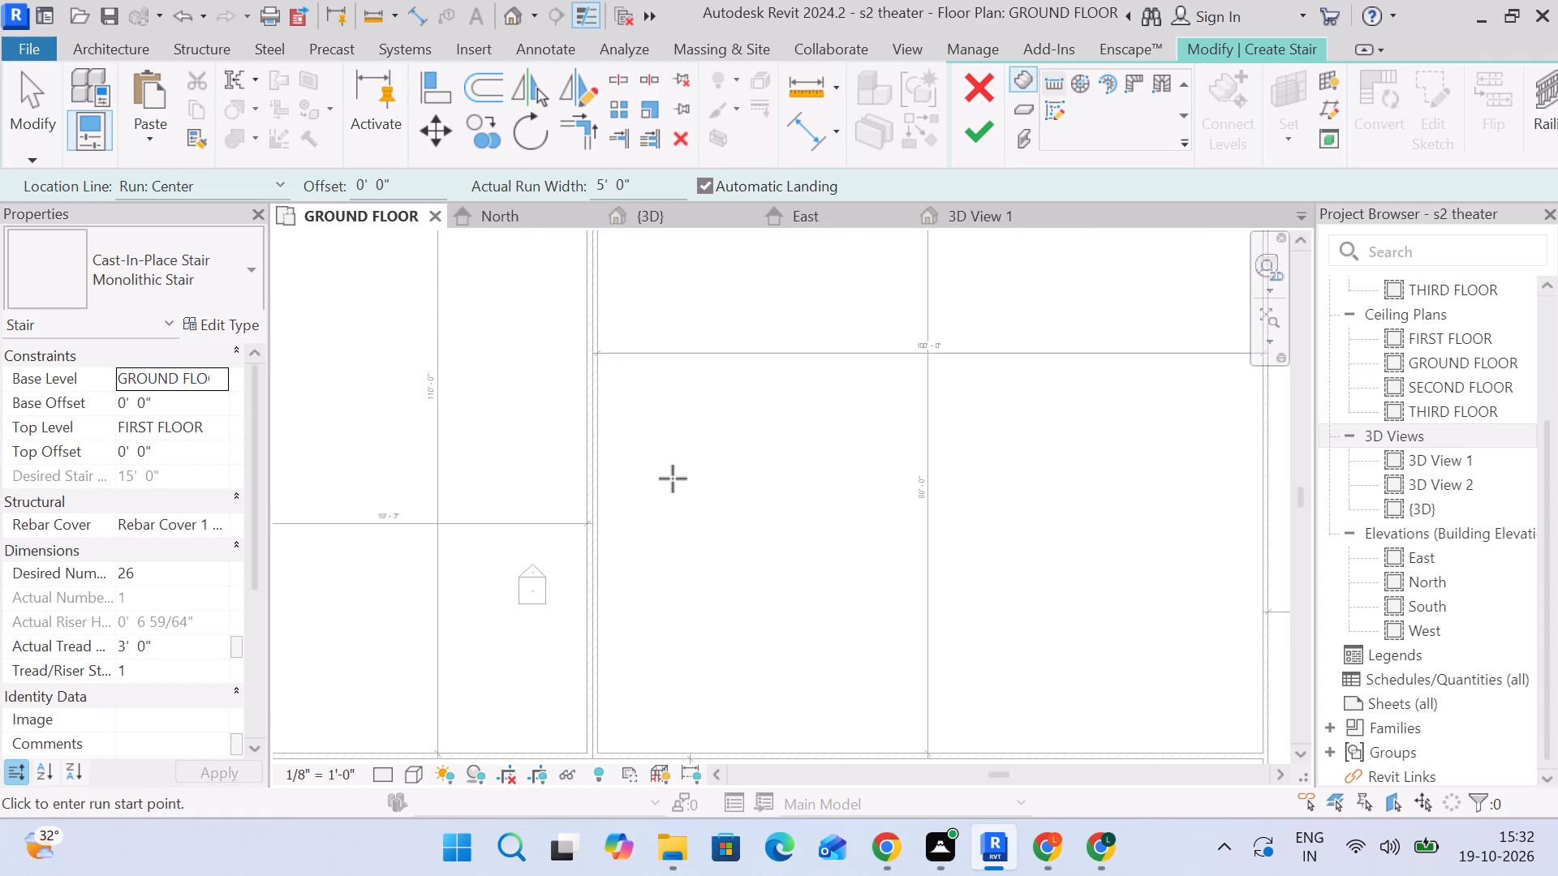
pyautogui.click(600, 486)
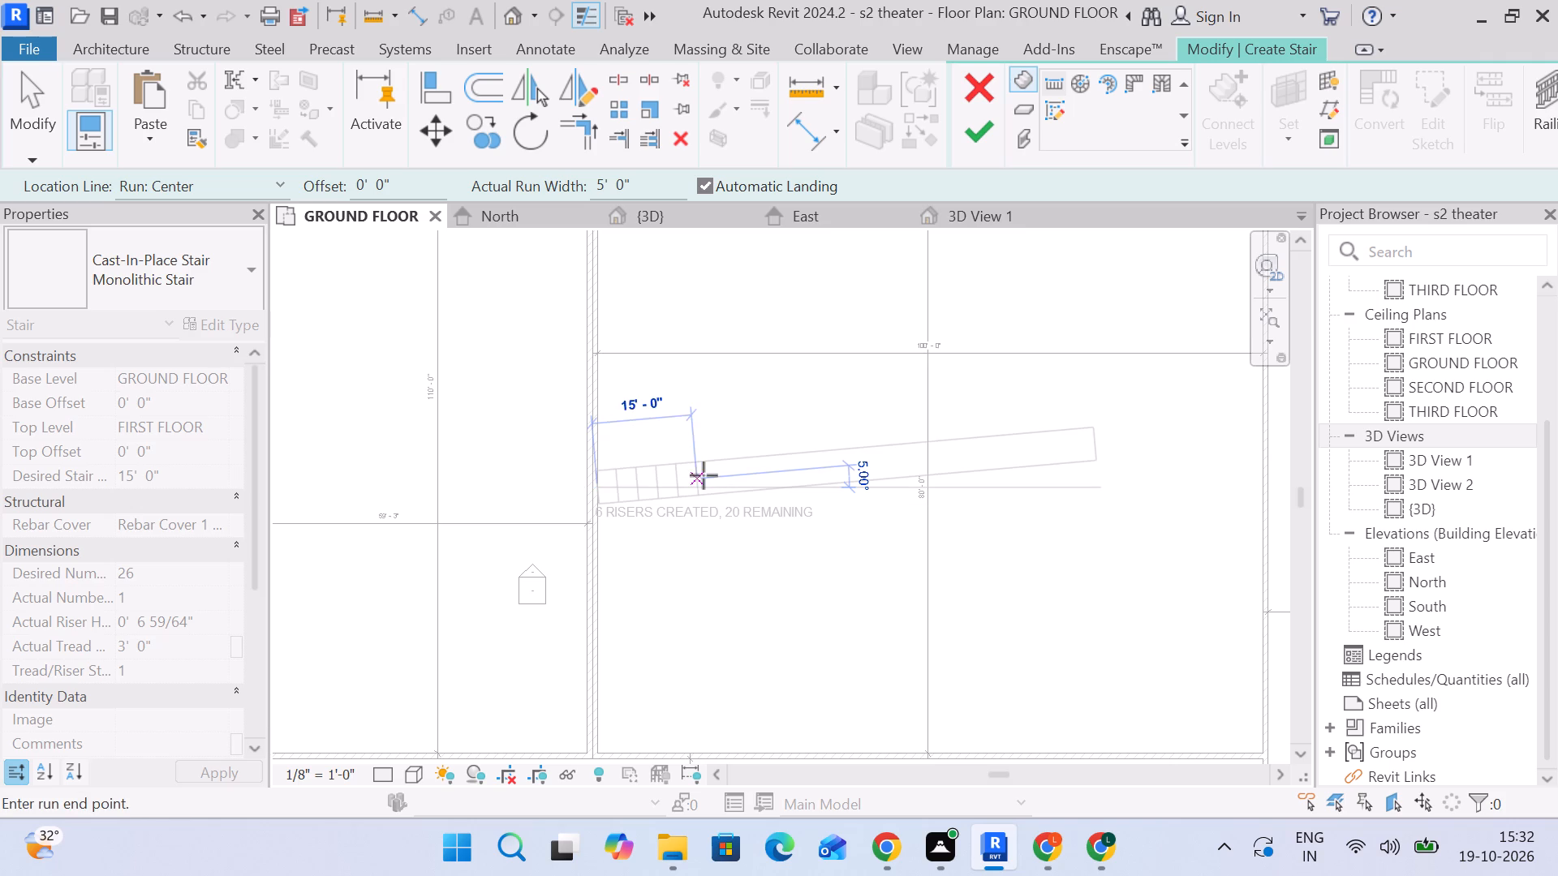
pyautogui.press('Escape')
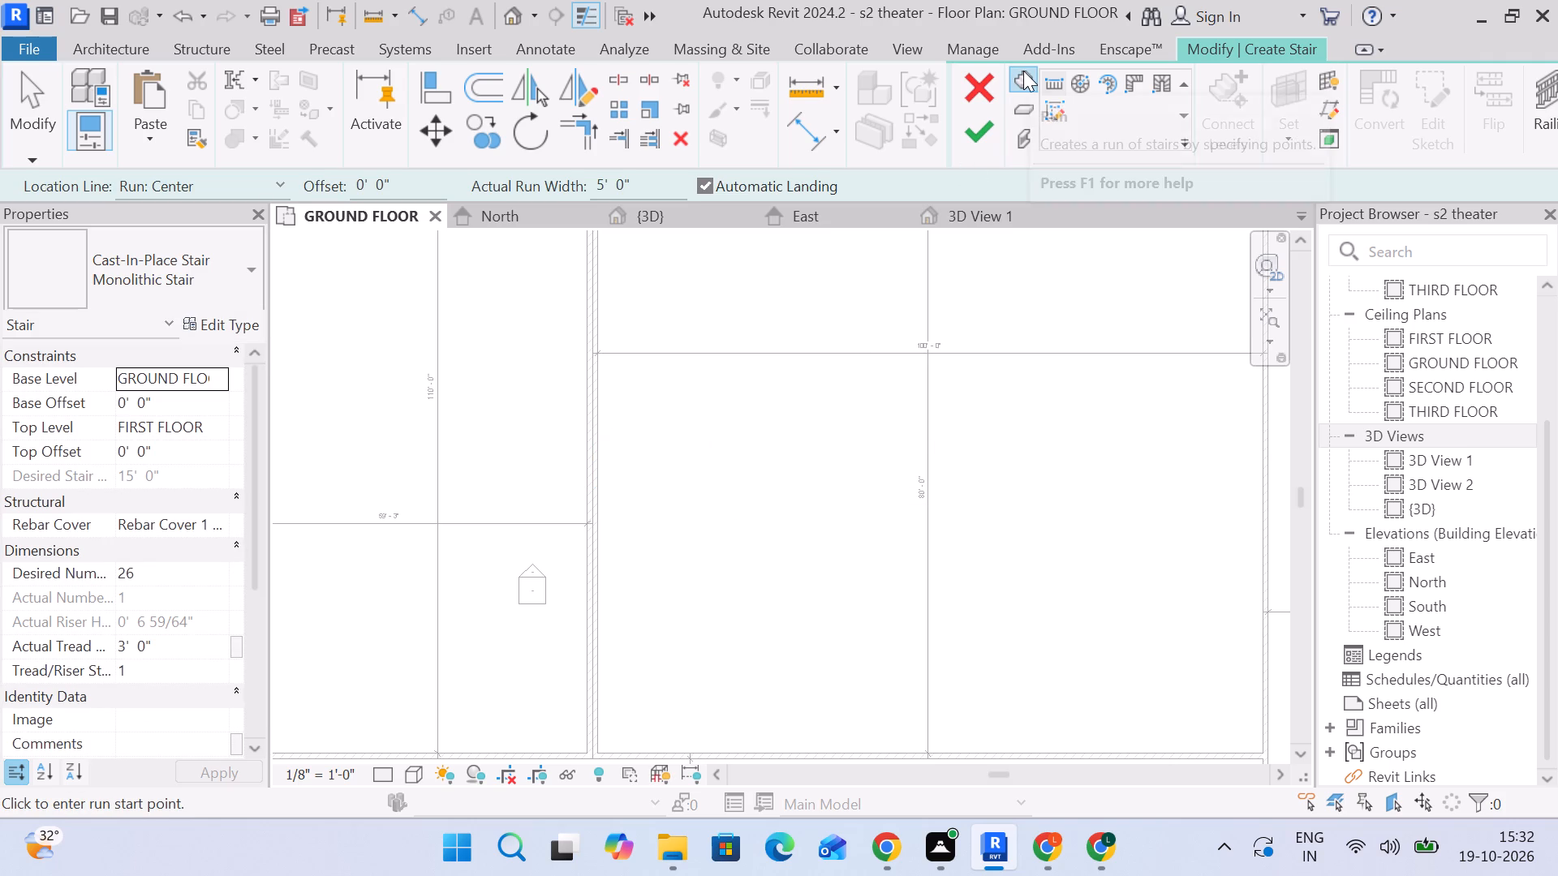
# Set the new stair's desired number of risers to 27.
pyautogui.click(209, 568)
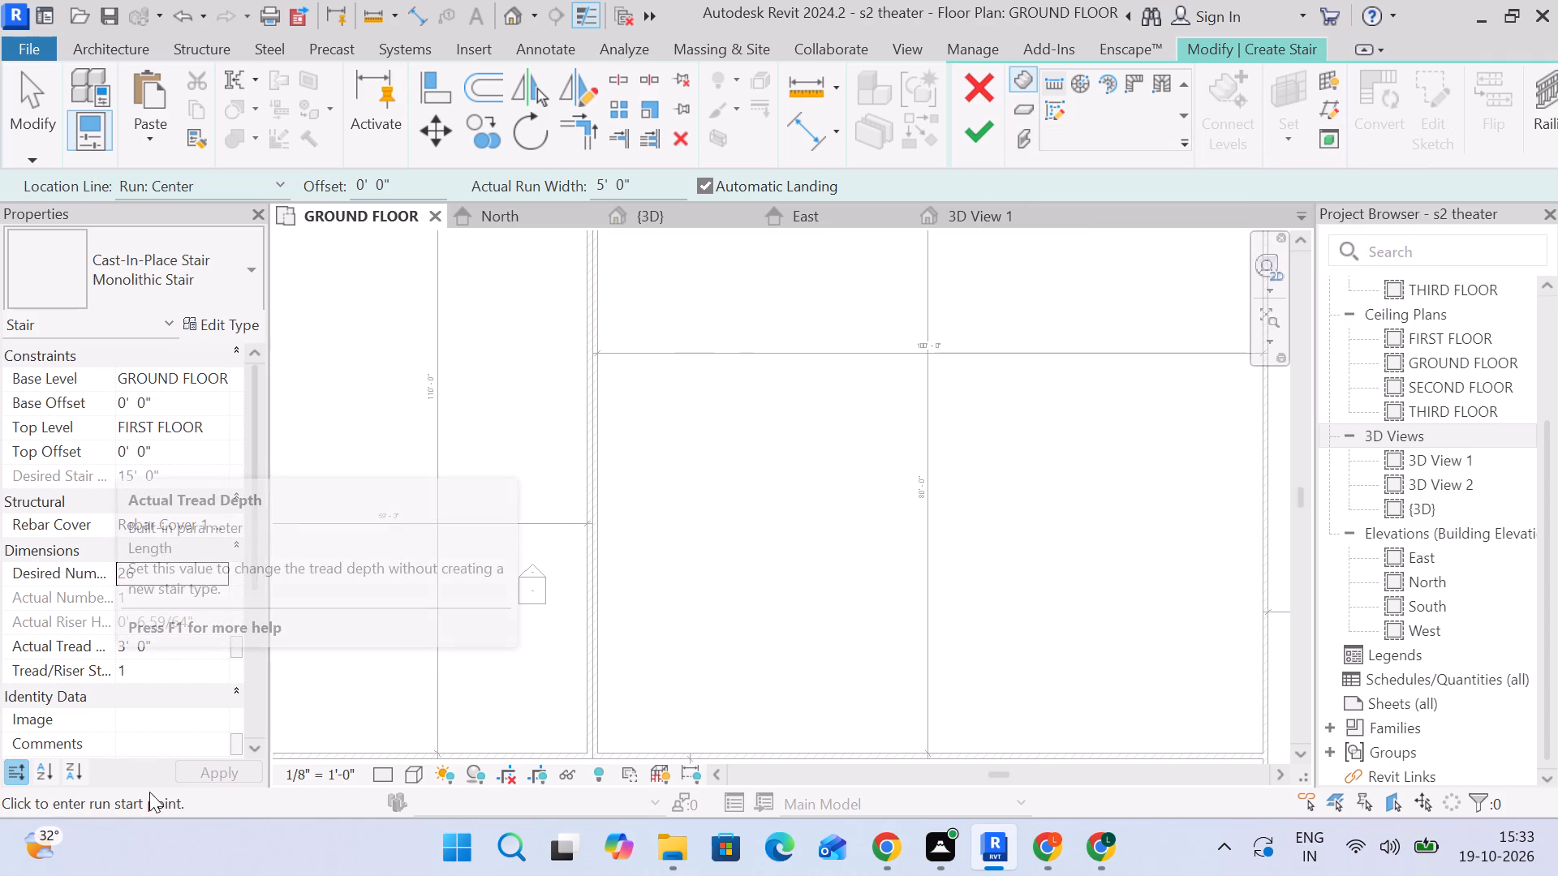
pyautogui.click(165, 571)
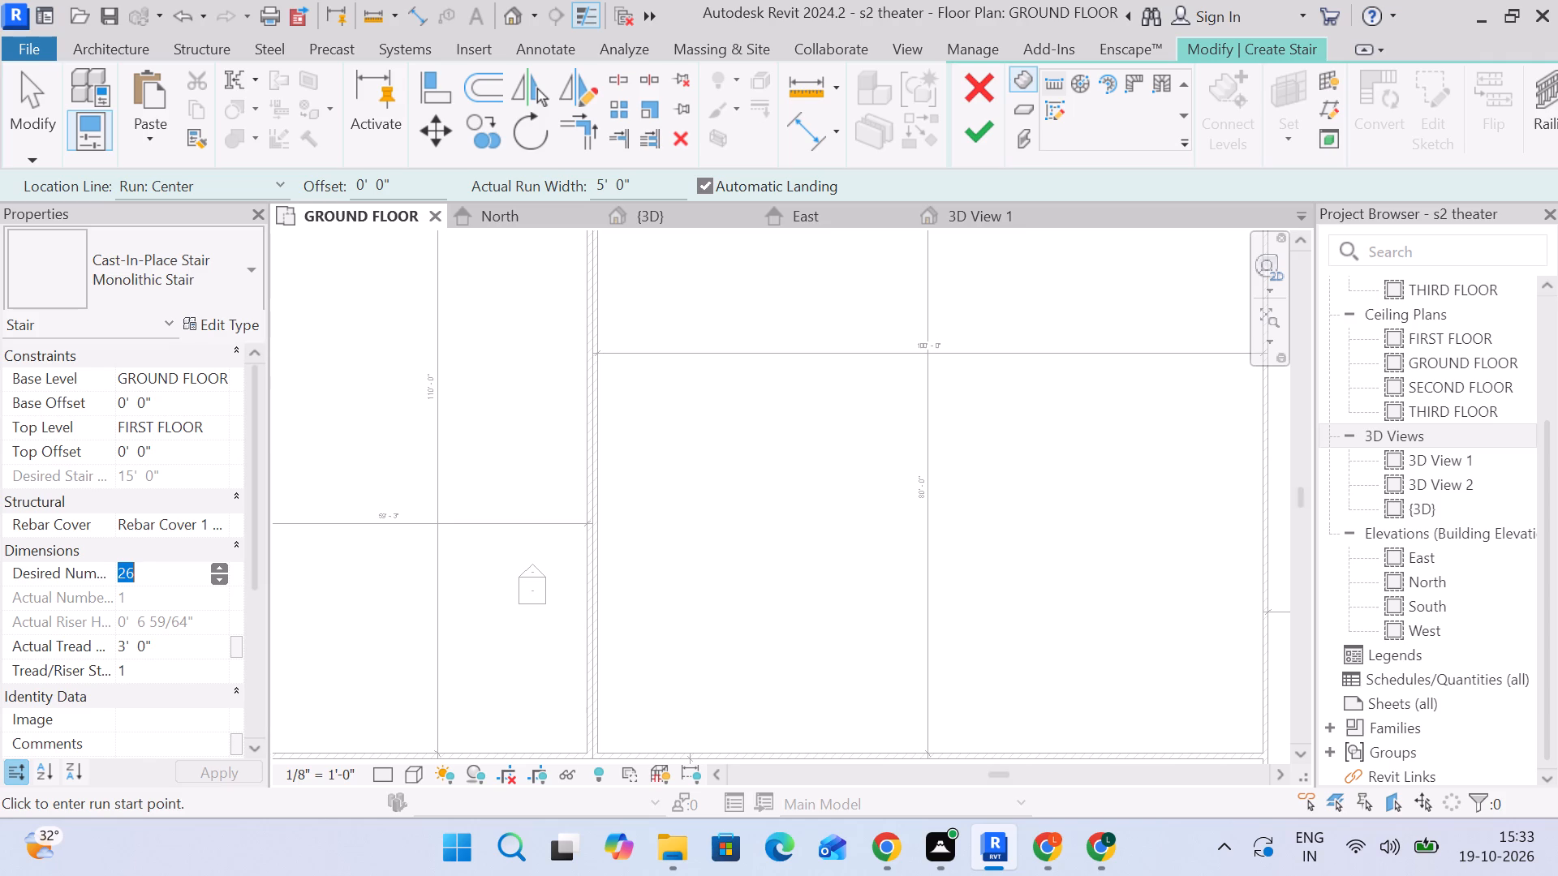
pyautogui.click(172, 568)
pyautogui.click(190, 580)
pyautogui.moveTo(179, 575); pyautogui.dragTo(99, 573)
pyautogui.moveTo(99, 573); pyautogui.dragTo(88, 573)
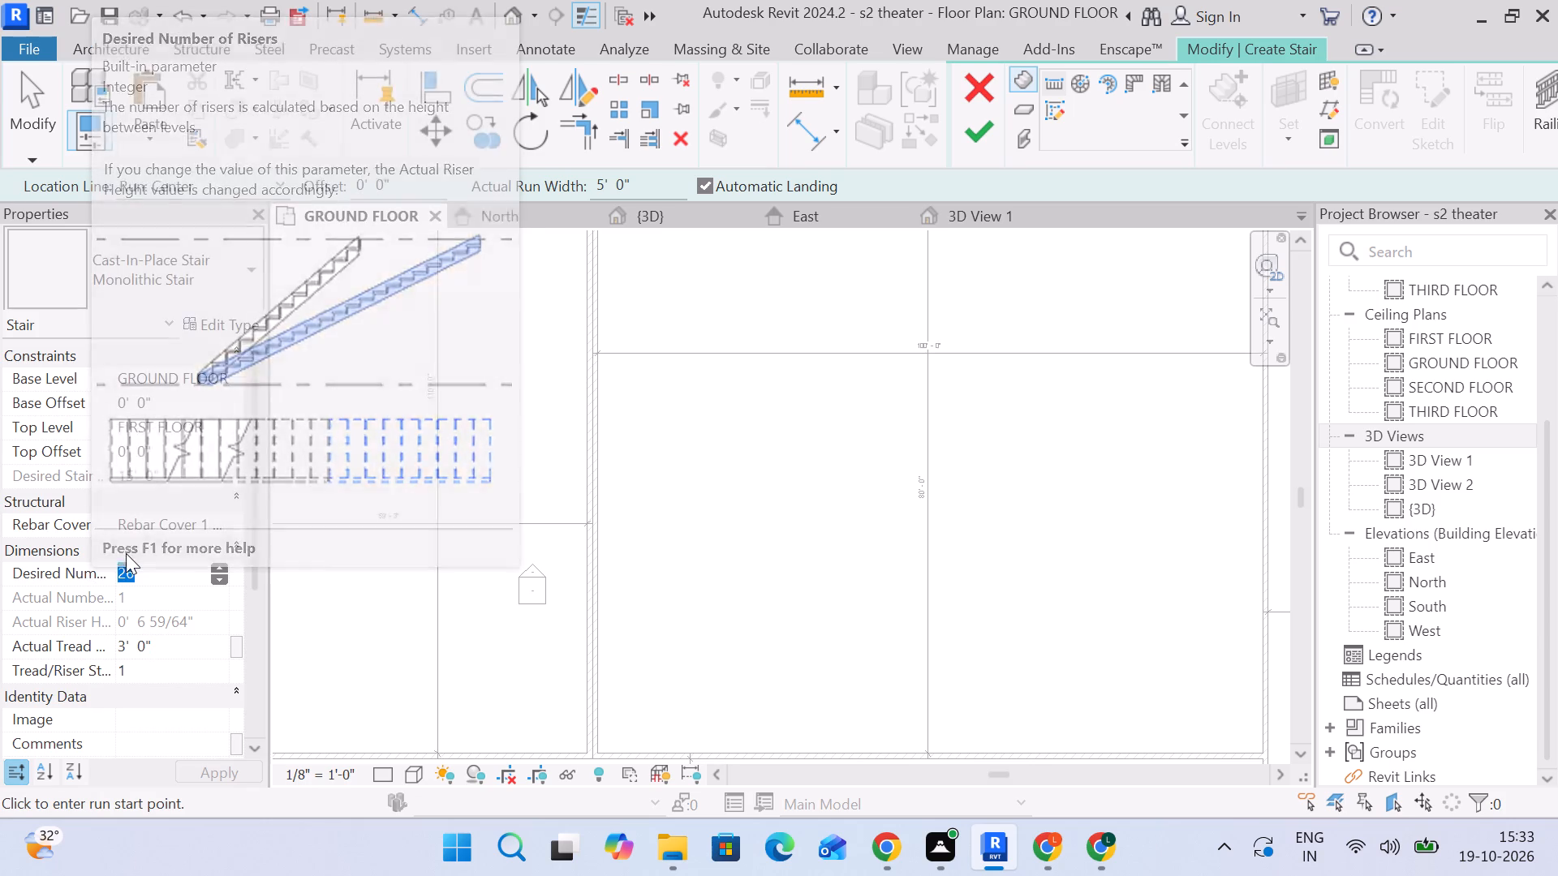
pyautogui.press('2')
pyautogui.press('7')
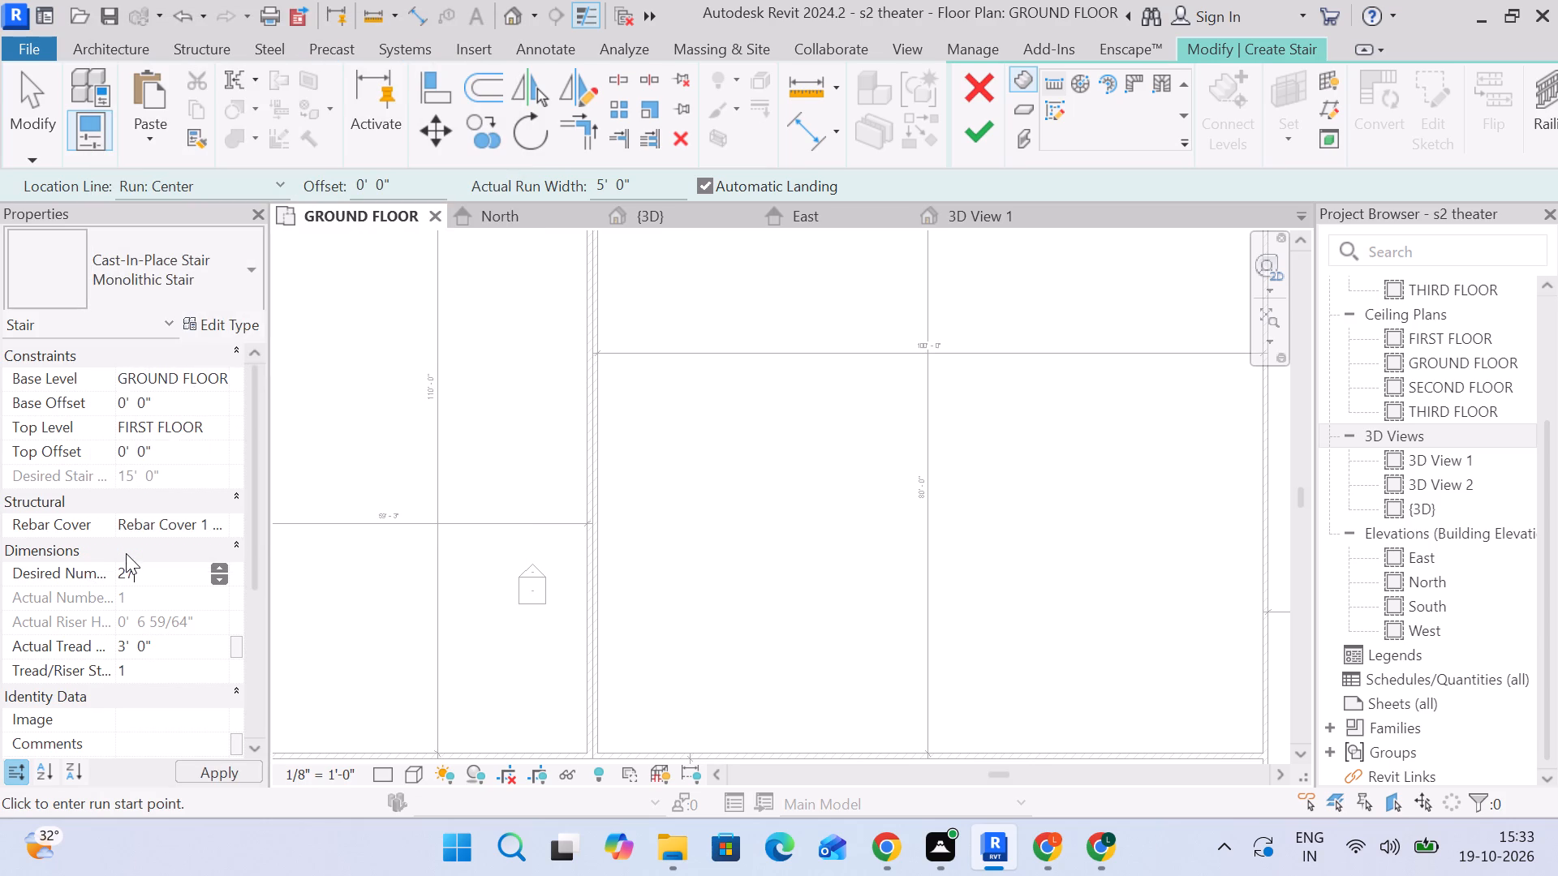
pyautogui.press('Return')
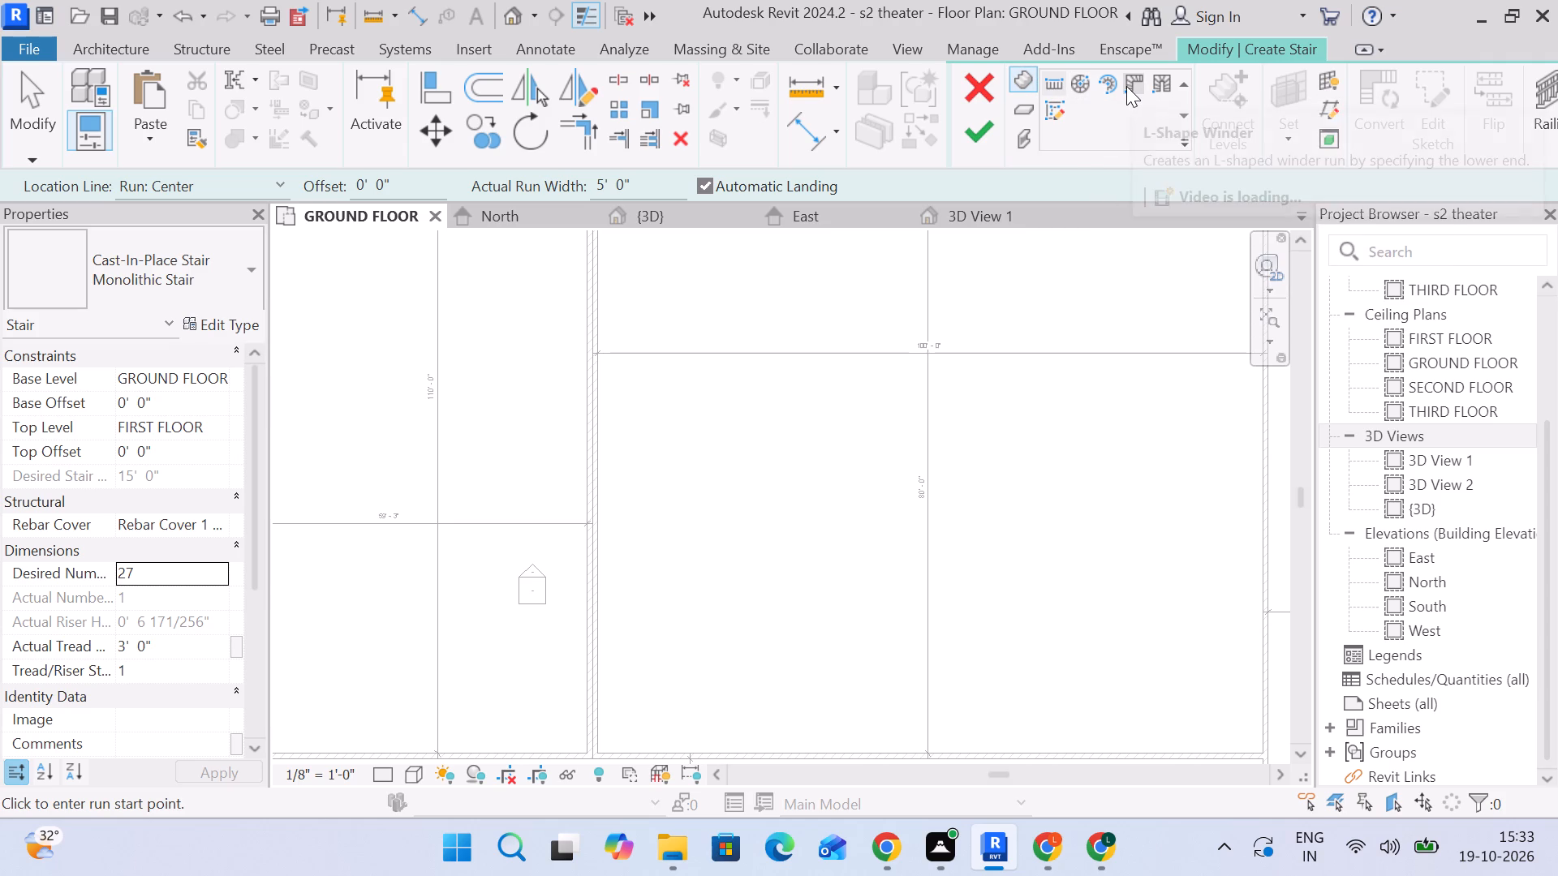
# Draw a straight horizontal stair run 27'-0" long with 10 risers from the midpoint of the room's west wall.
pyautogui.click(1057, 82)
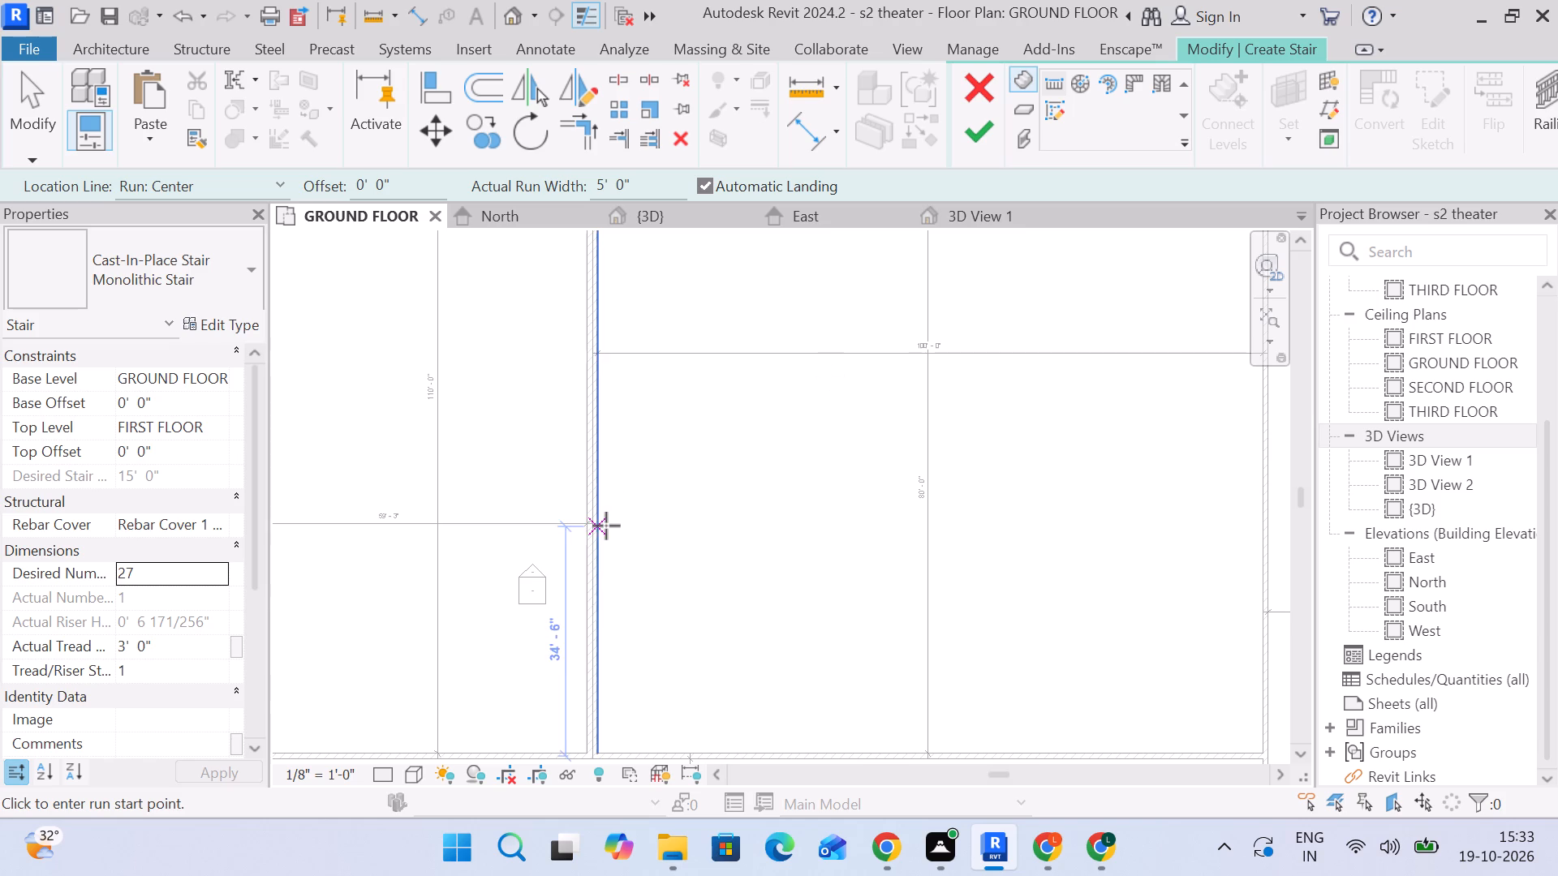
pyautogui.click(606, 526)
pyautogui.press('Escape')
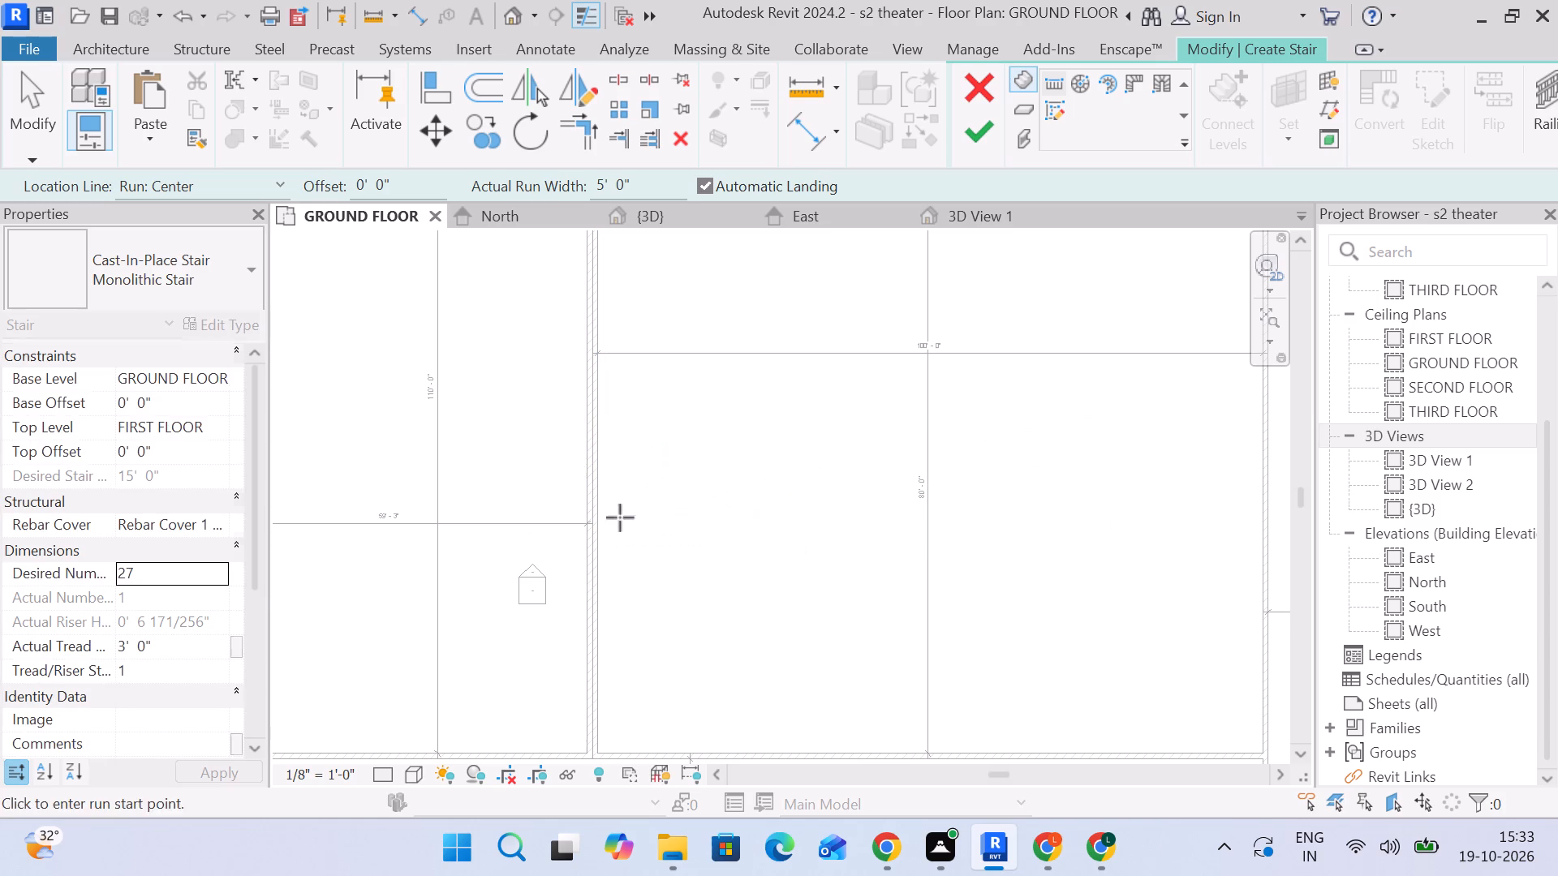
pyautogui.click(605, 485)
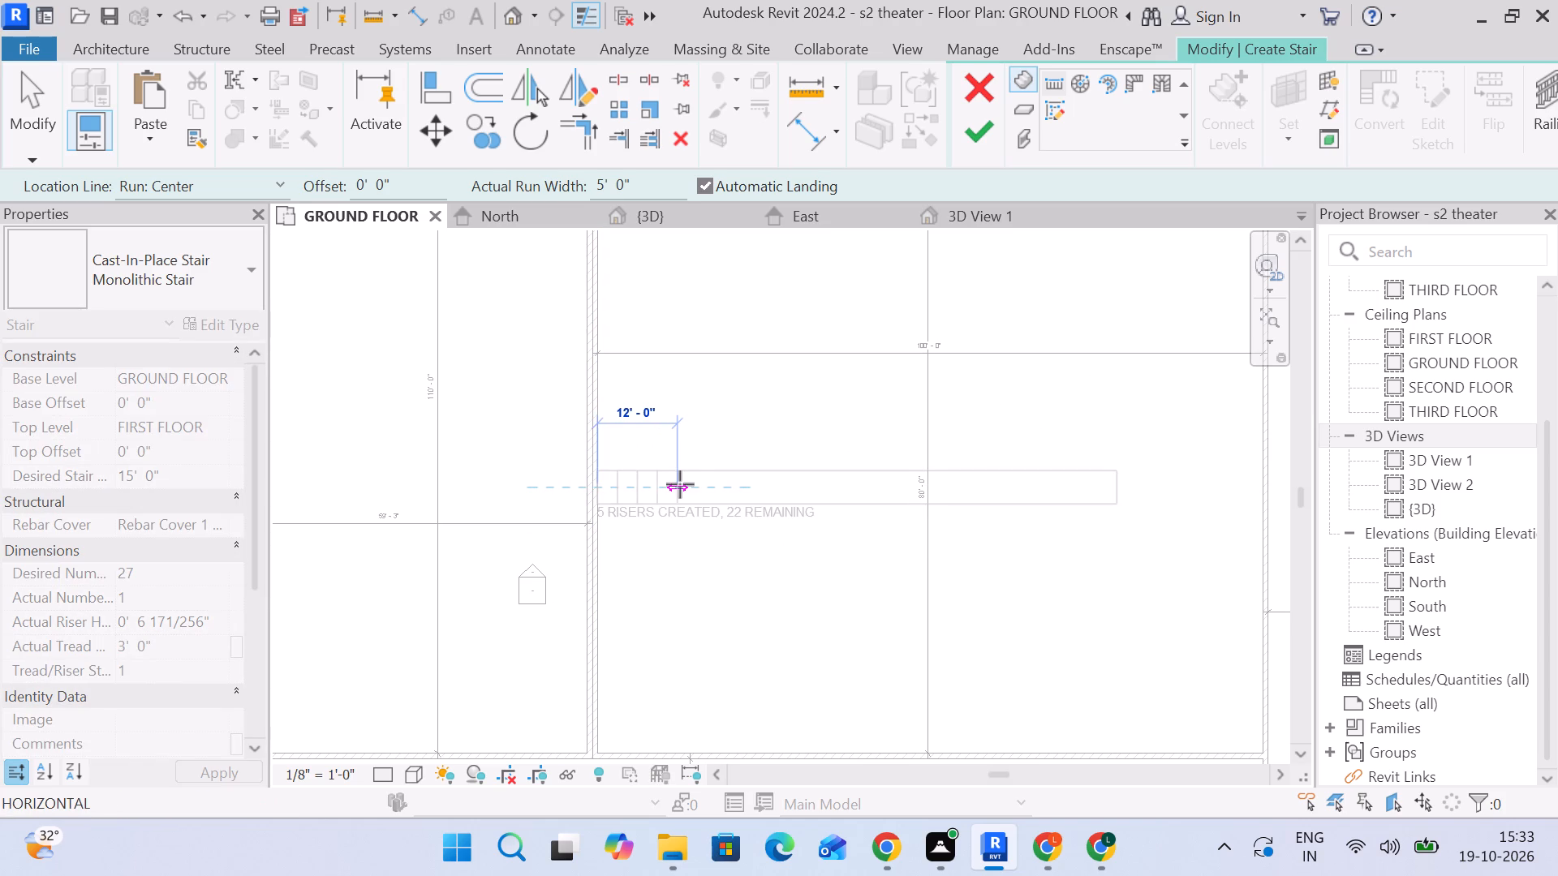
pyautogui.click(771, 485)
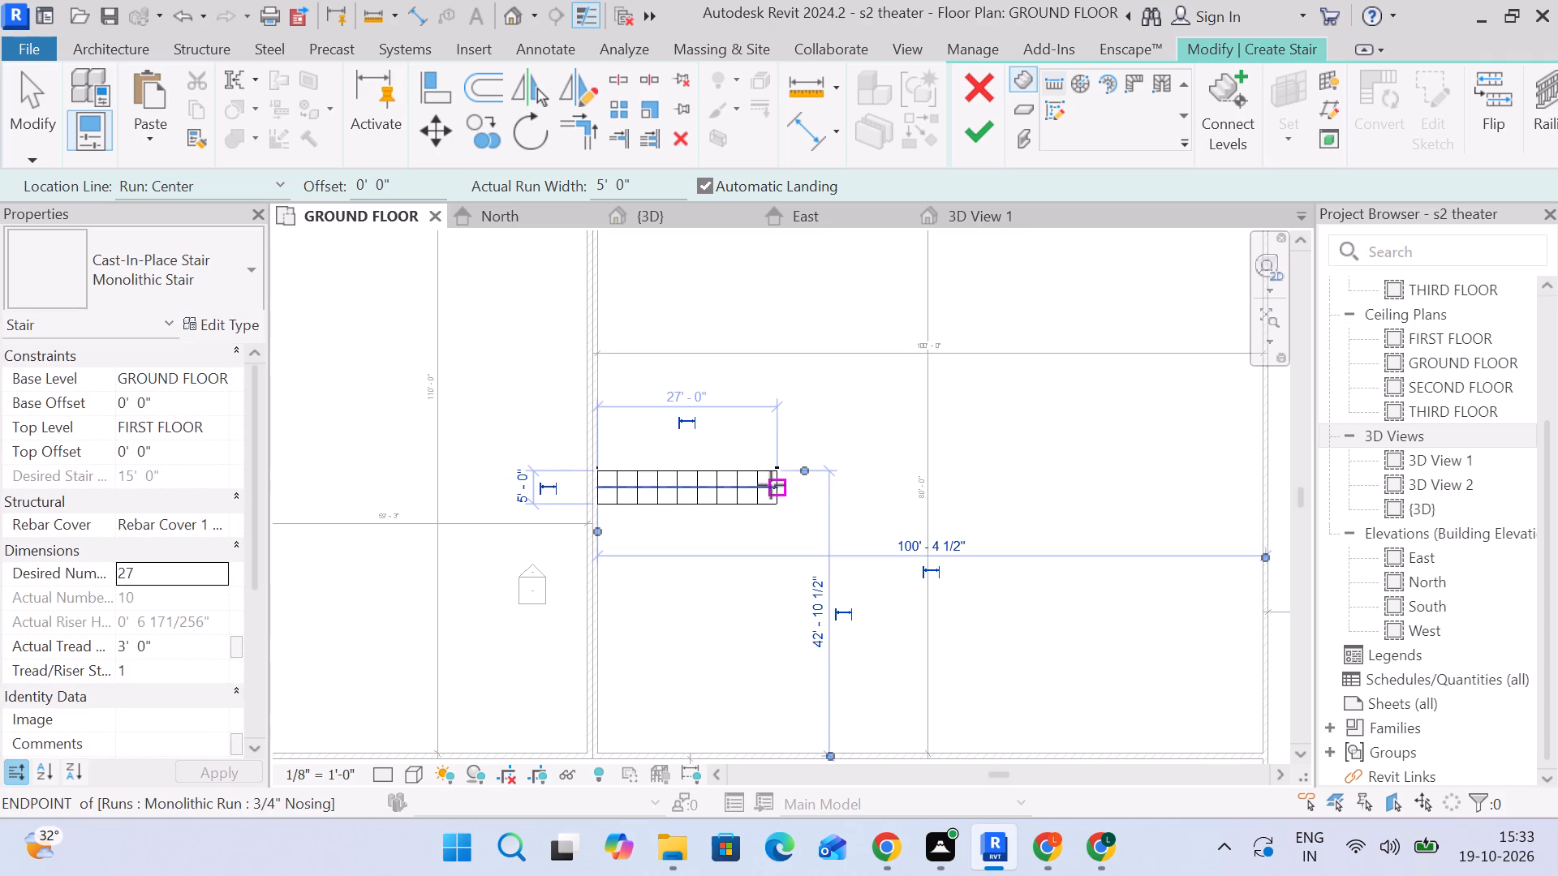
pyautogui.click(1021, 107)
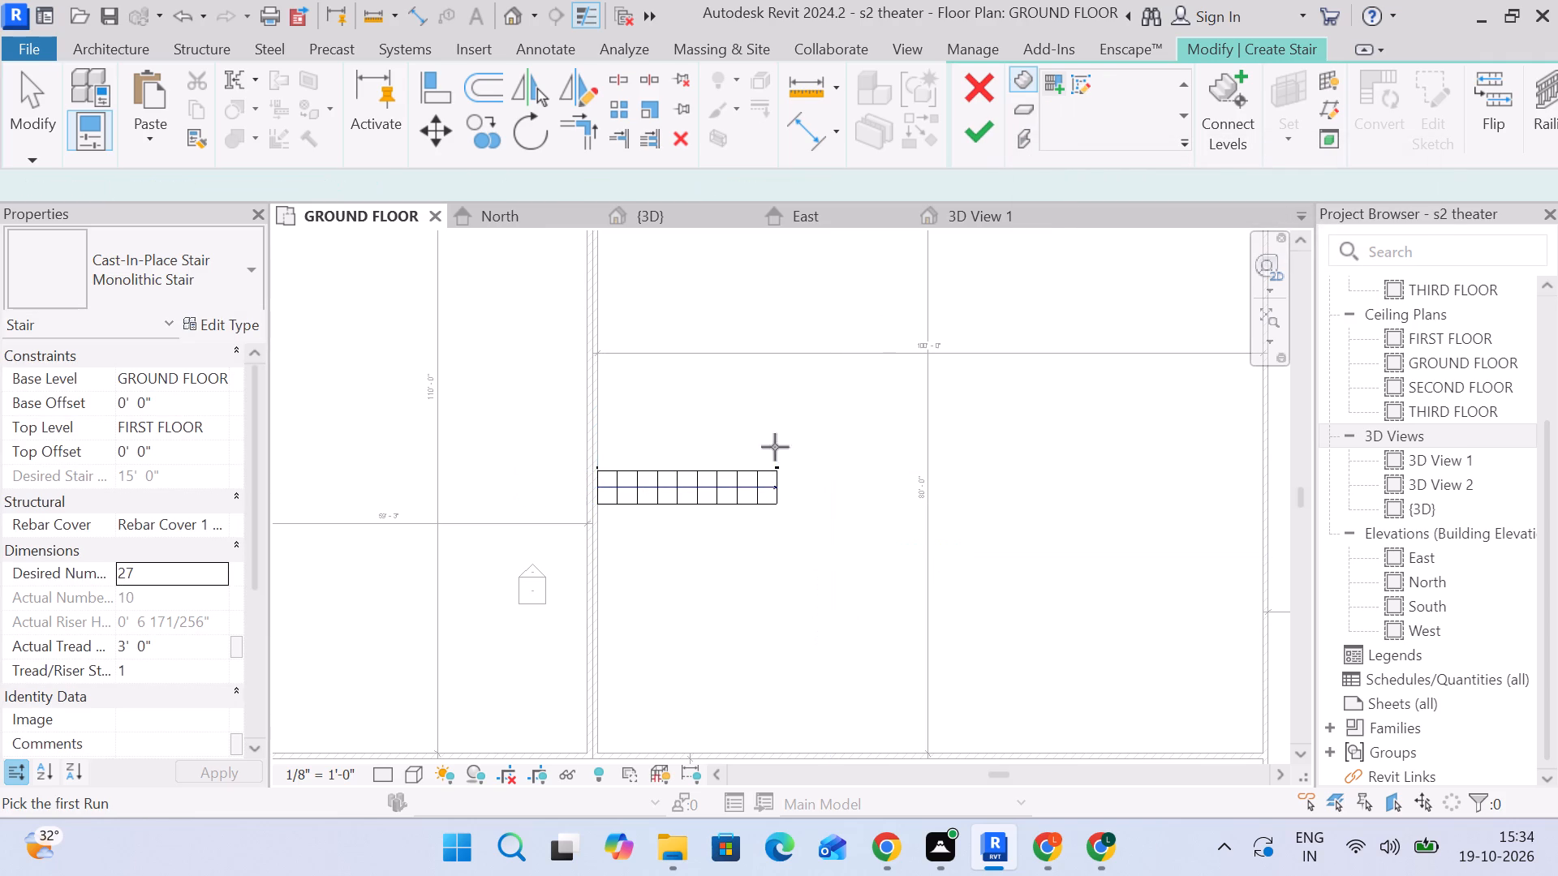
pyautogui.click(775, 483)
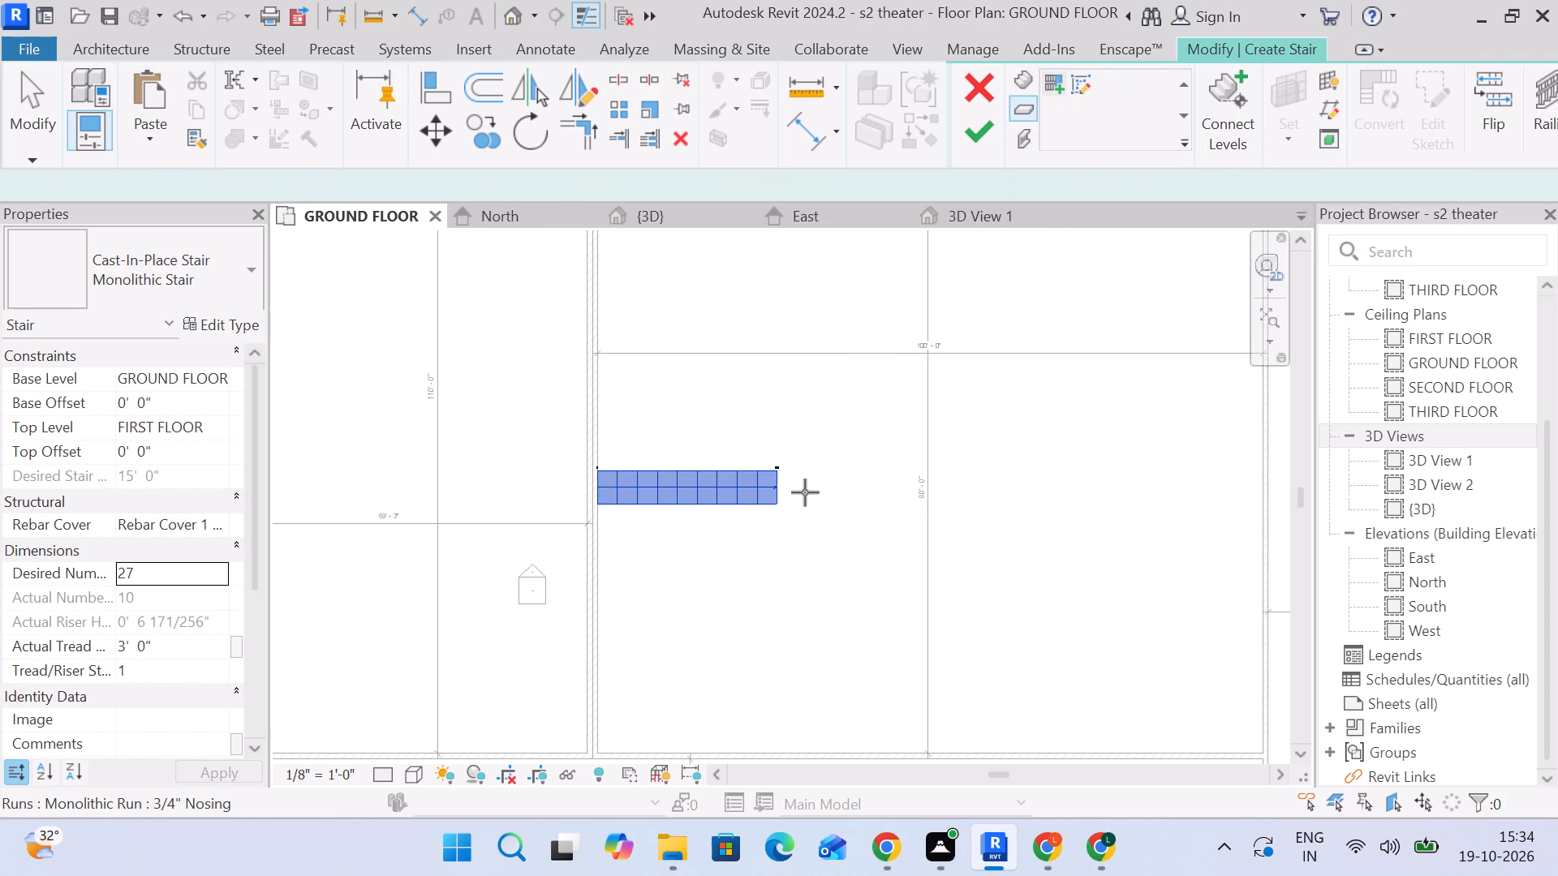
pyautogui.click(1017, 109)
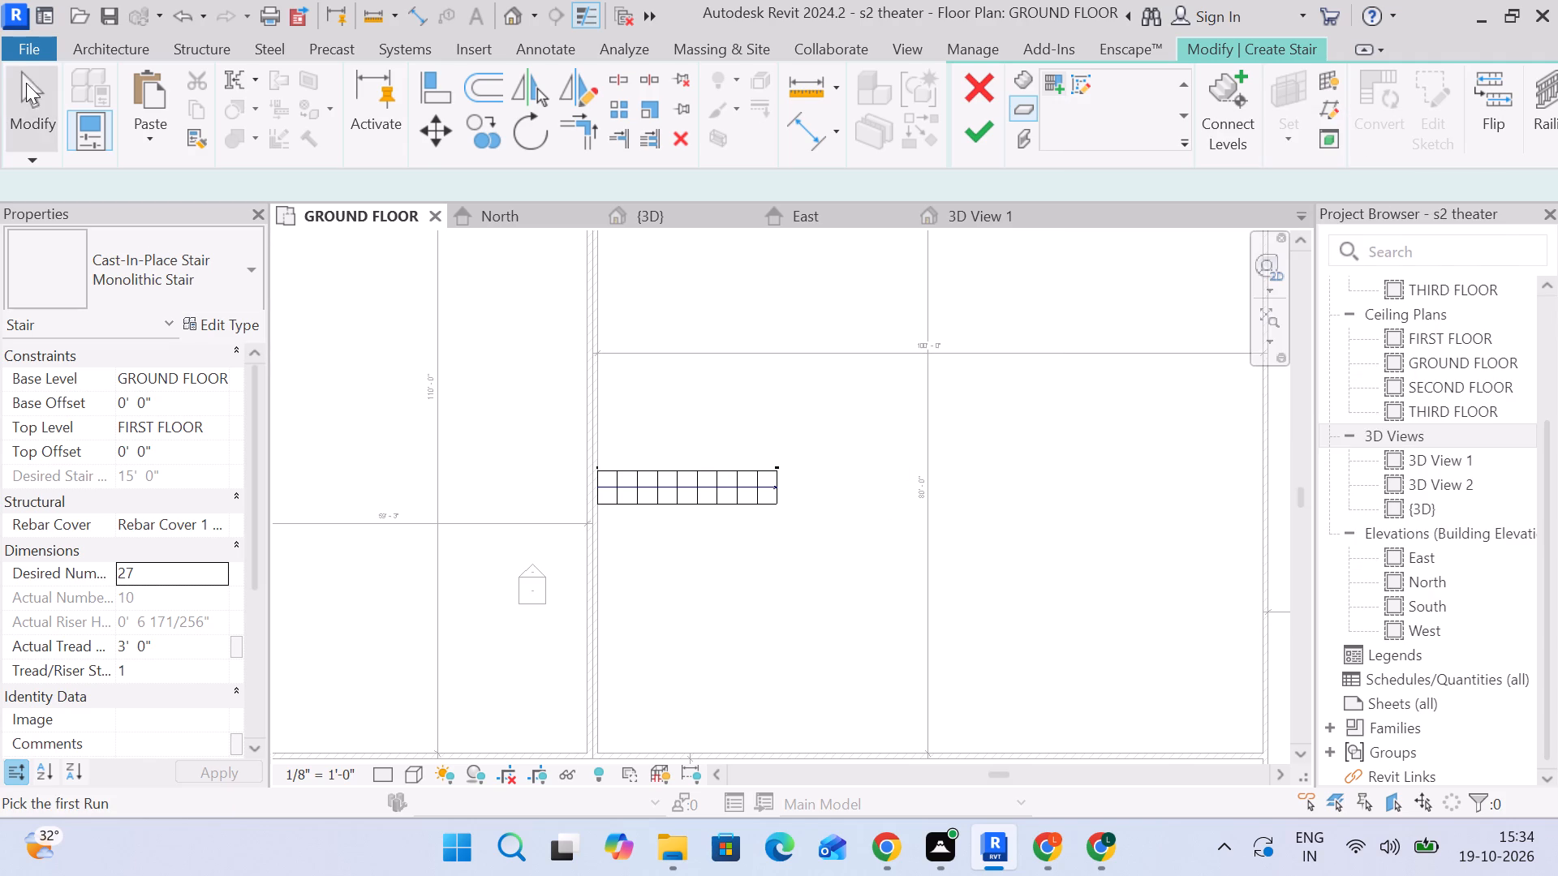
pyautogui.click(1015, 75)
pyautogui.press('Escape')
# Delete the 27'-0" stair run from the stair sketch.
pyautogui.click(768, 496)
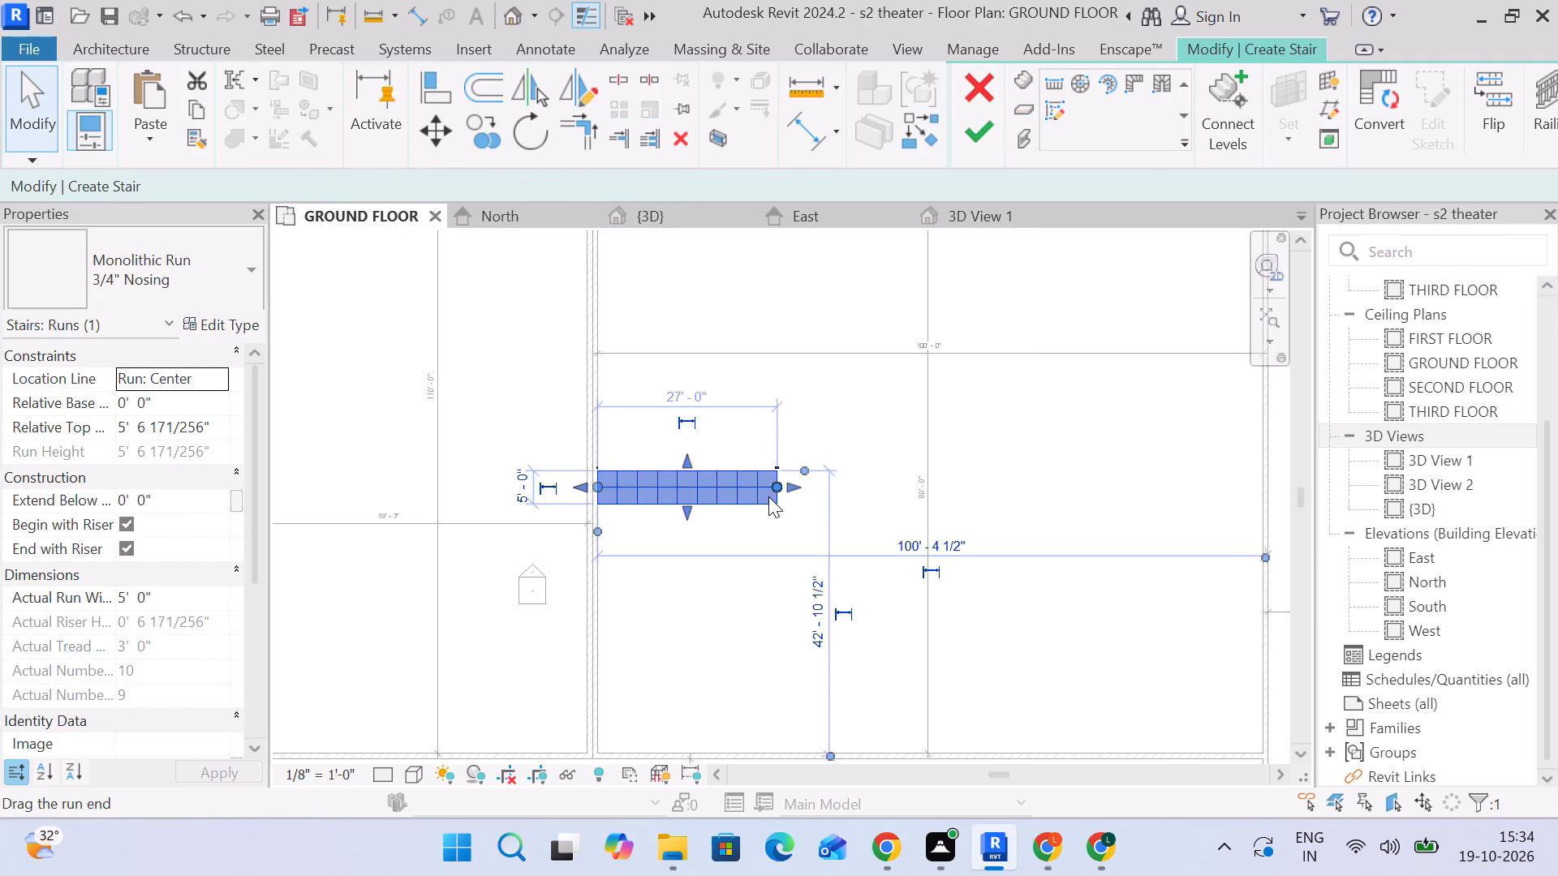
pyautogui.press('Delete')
# Set the stair's desired number of risers to 10, accepting the riser height.
pyautogui.click(1046, 84)
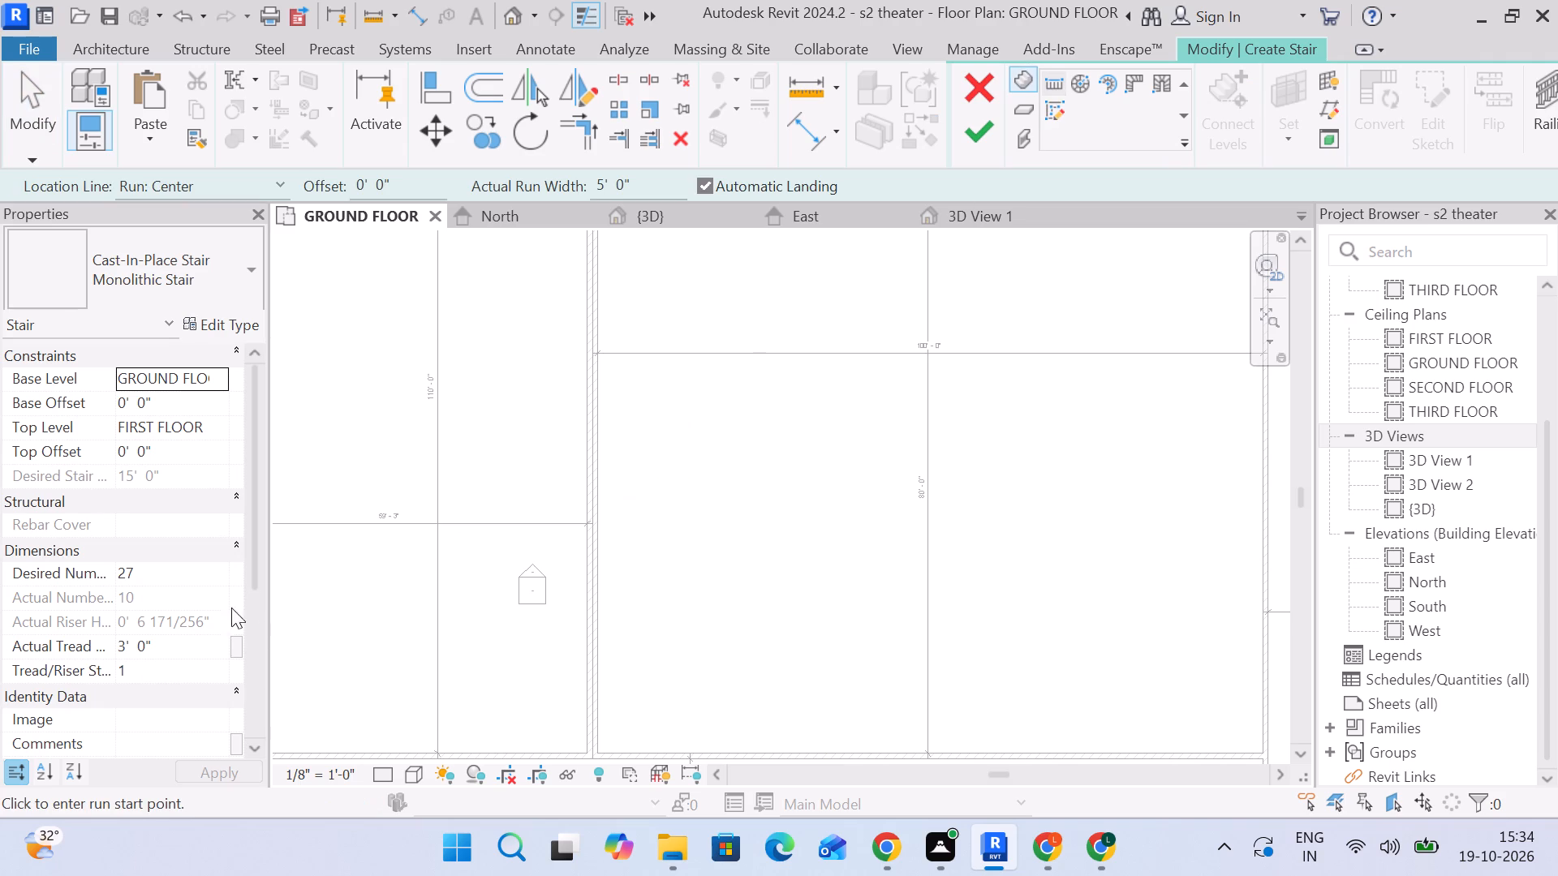
pyautogui.click(187, 578)
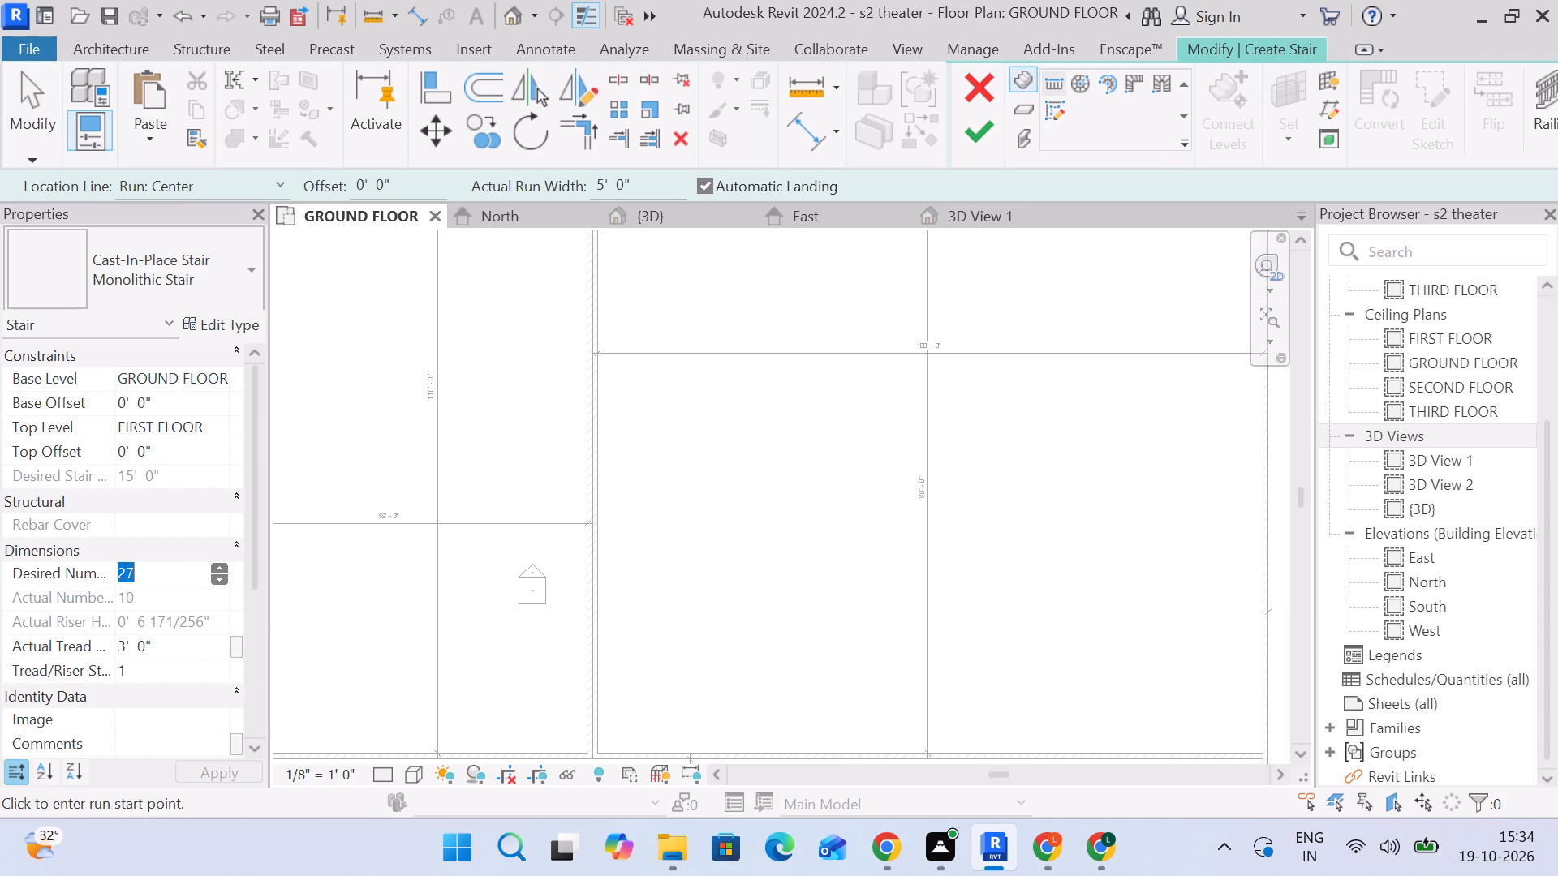
pyautogui.press('1')
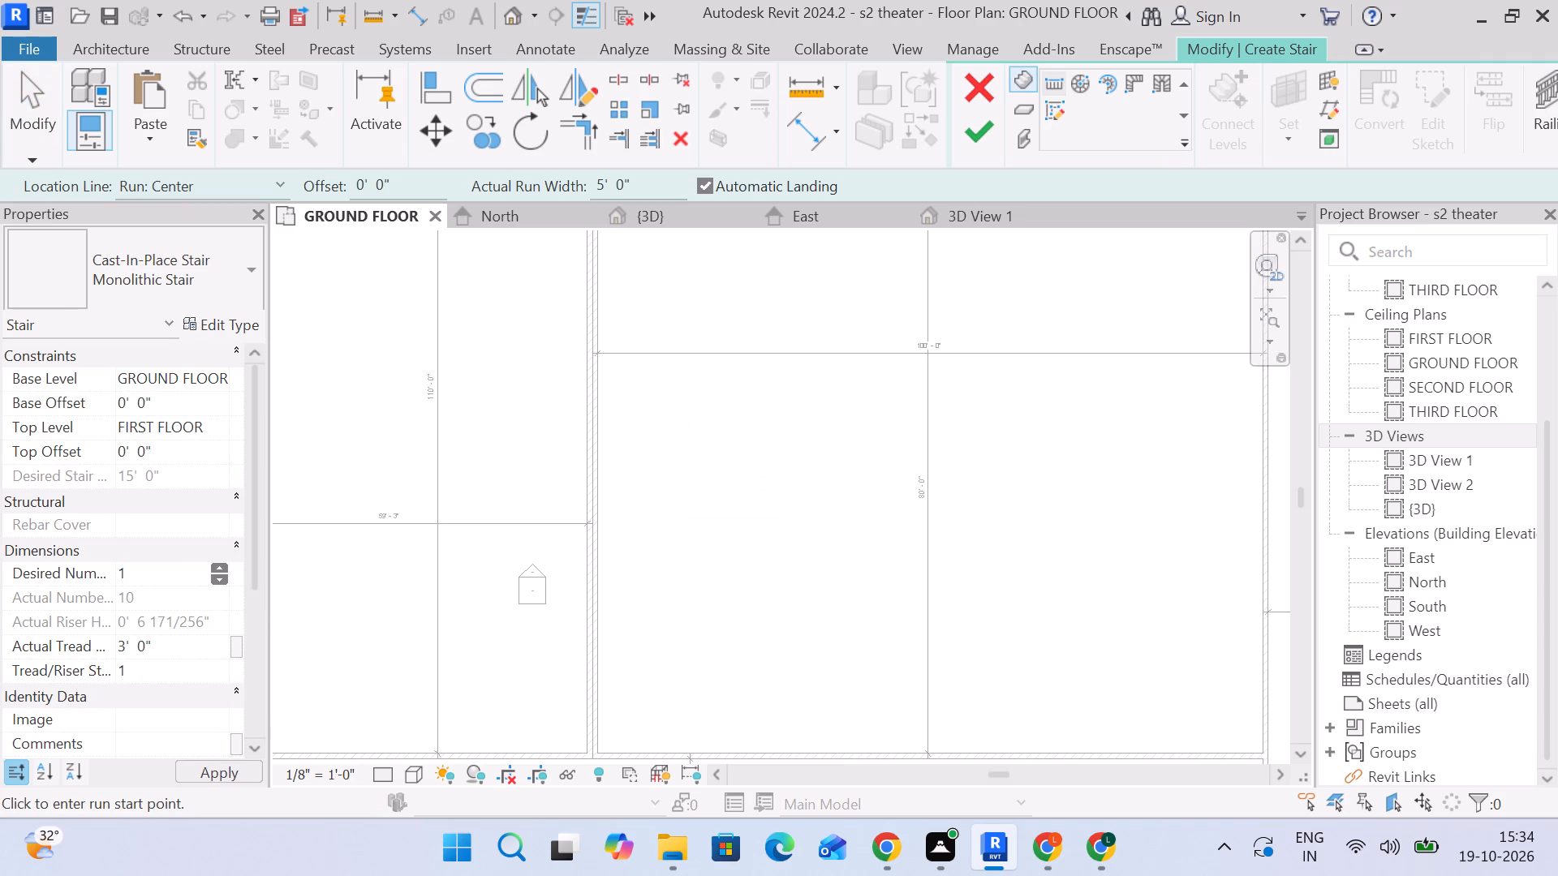
pyautogui.press('0')
pyautogui.press('Return')
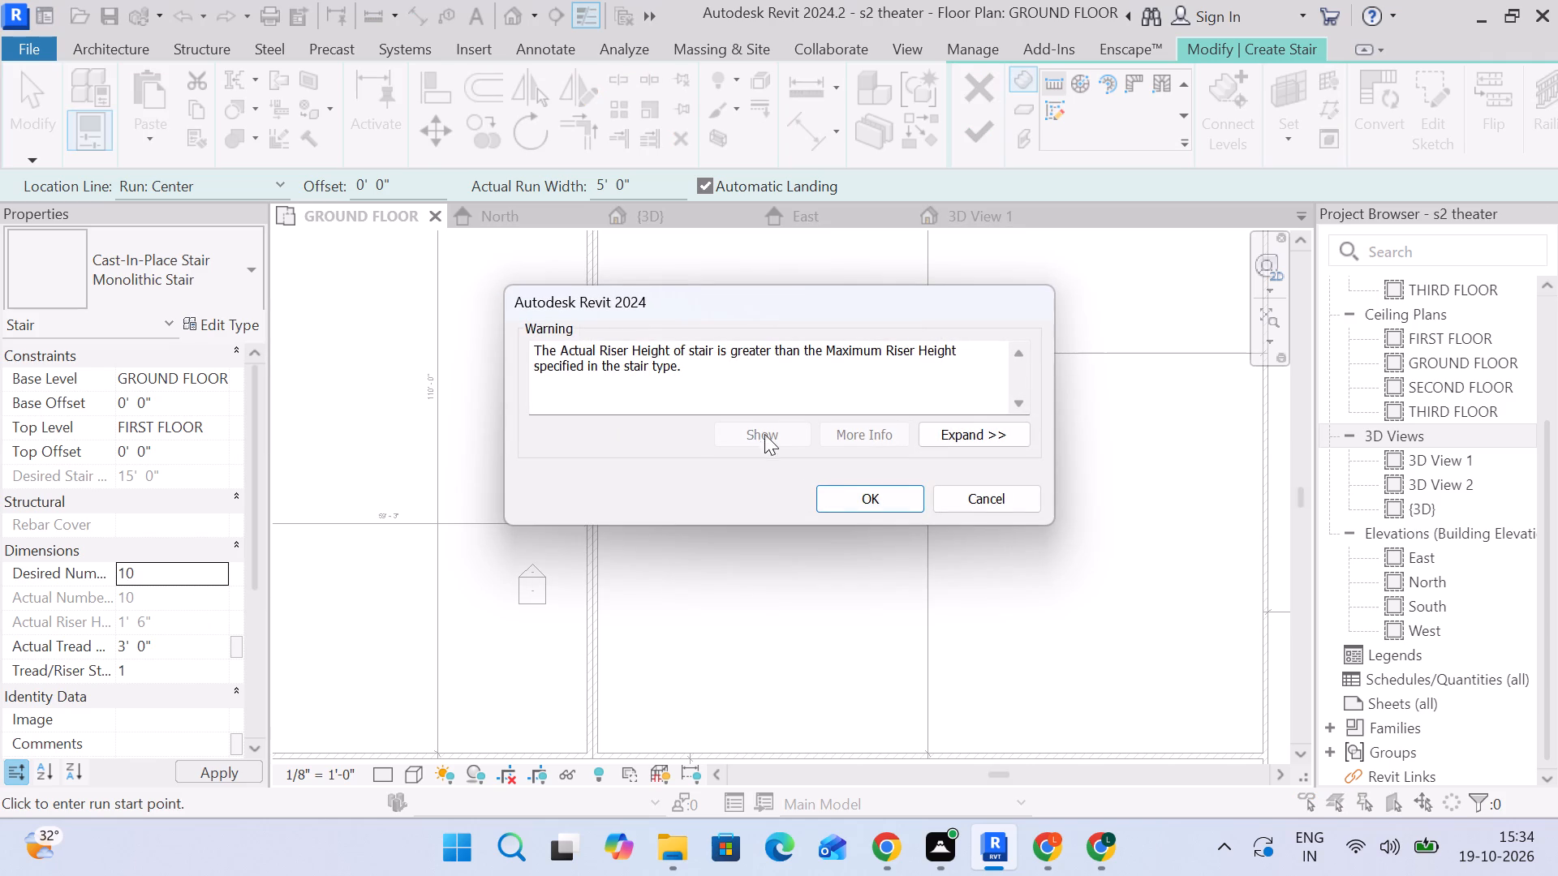
pyautogui.click(851, 488)
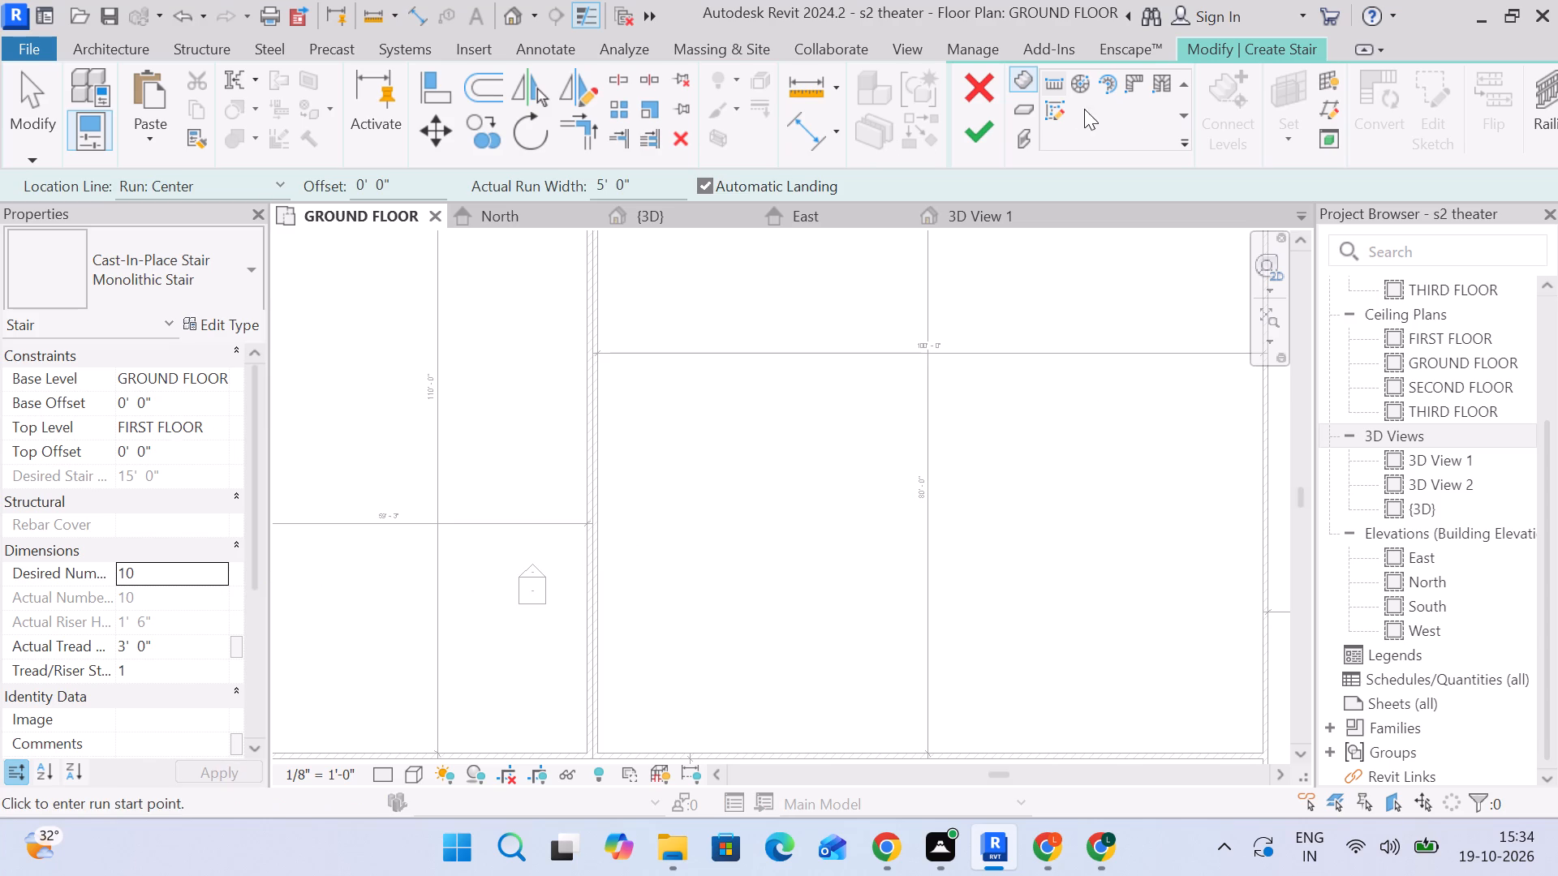
# Draw a straight horizontal 10-riser run 27'-0" long from the midpoint of the room's west wall.
pyautogui.click(1045, 82)
pyautogui.click(600, 486)
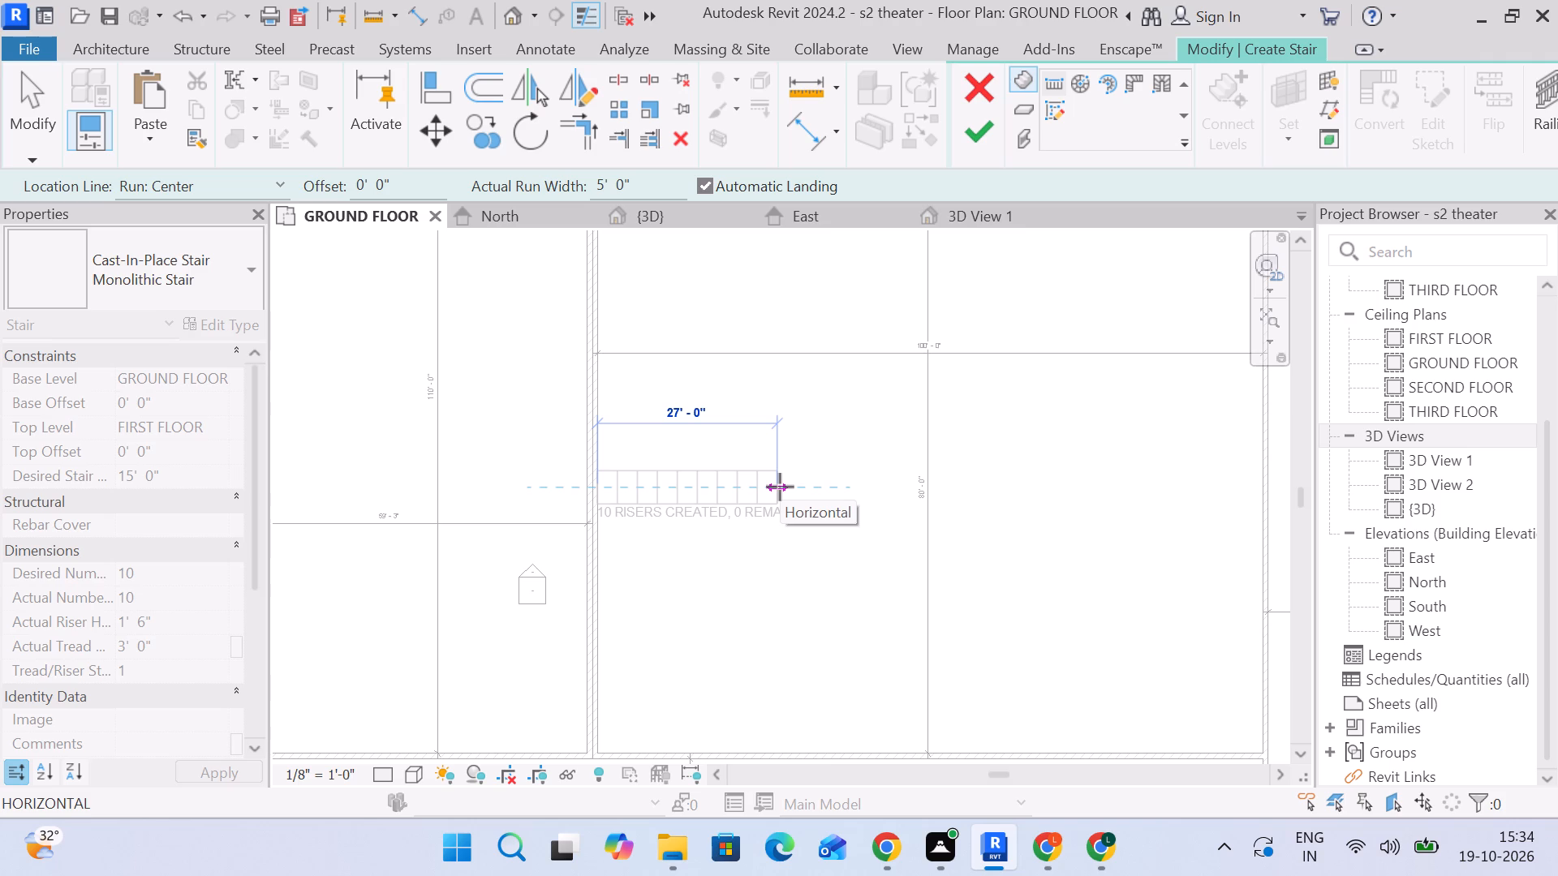
pyautogui.click(780, 487)
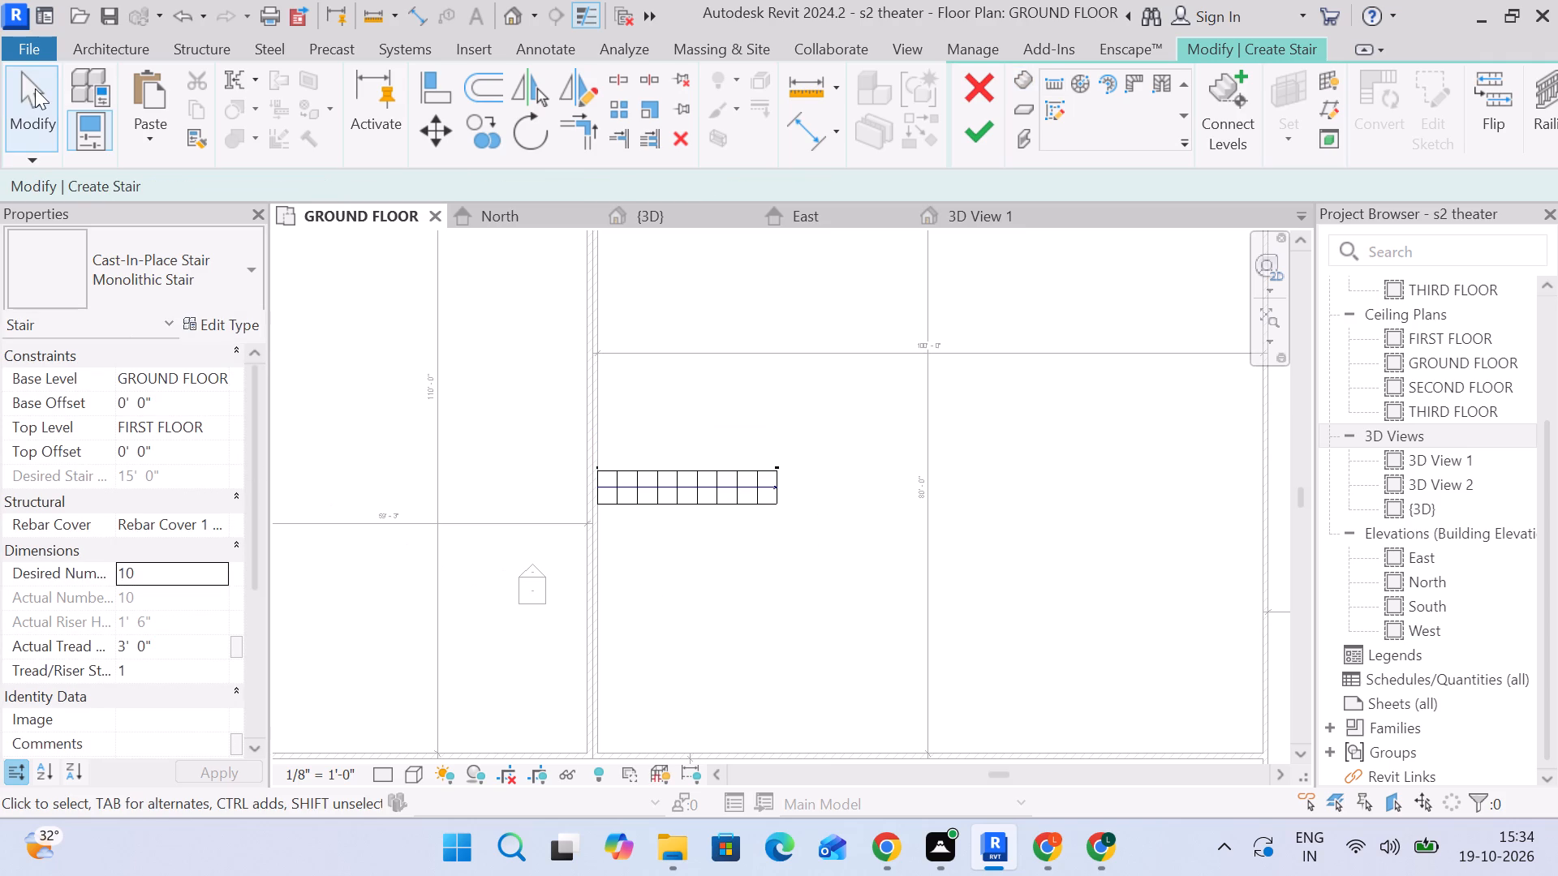
pyautogui.click(35, 82)
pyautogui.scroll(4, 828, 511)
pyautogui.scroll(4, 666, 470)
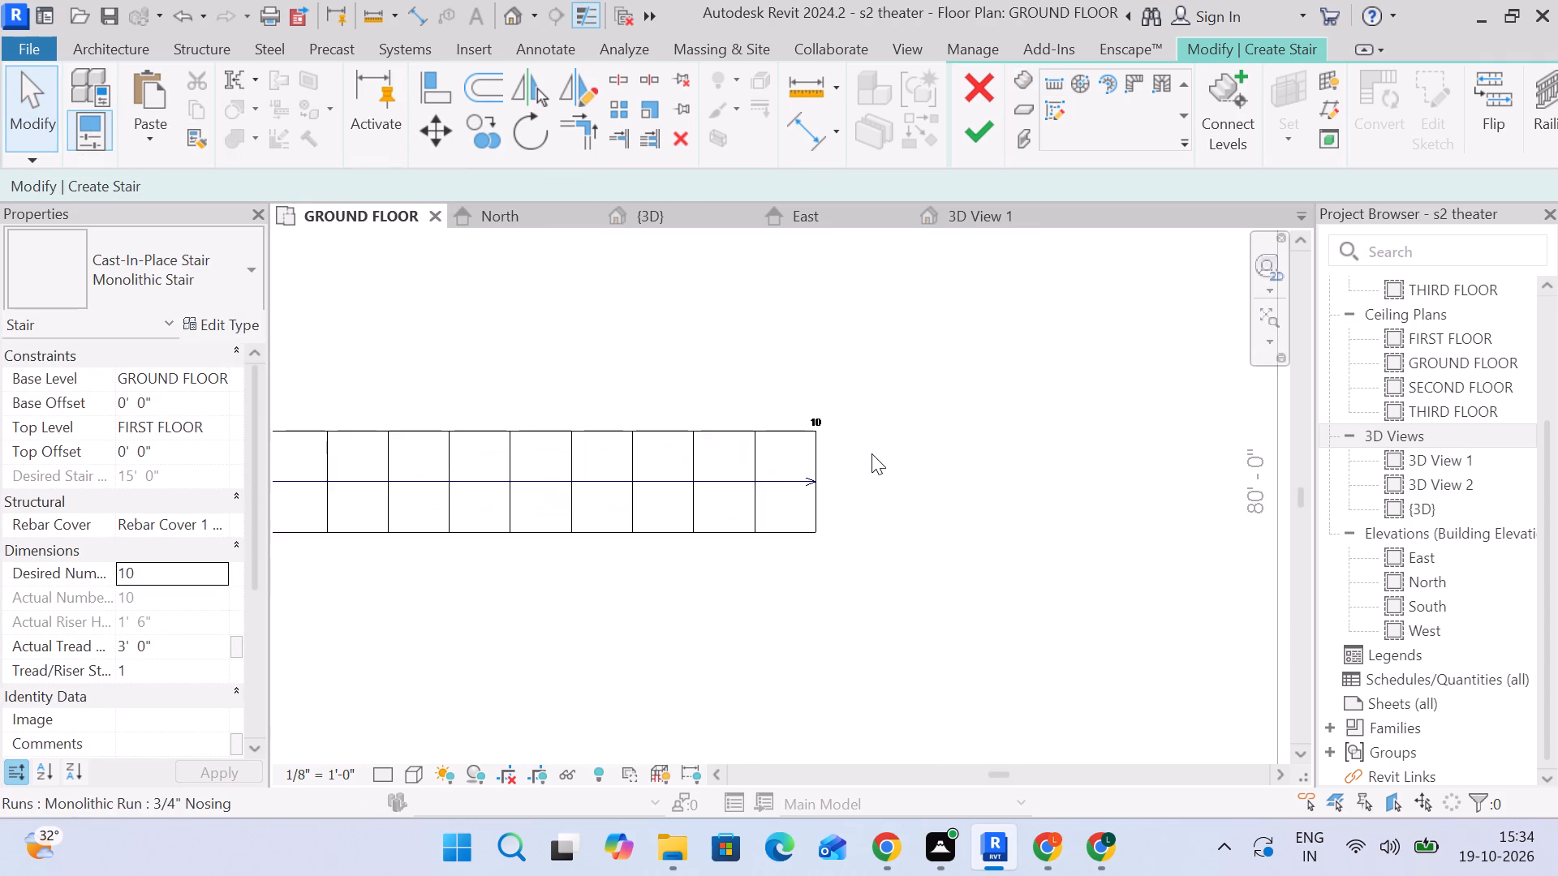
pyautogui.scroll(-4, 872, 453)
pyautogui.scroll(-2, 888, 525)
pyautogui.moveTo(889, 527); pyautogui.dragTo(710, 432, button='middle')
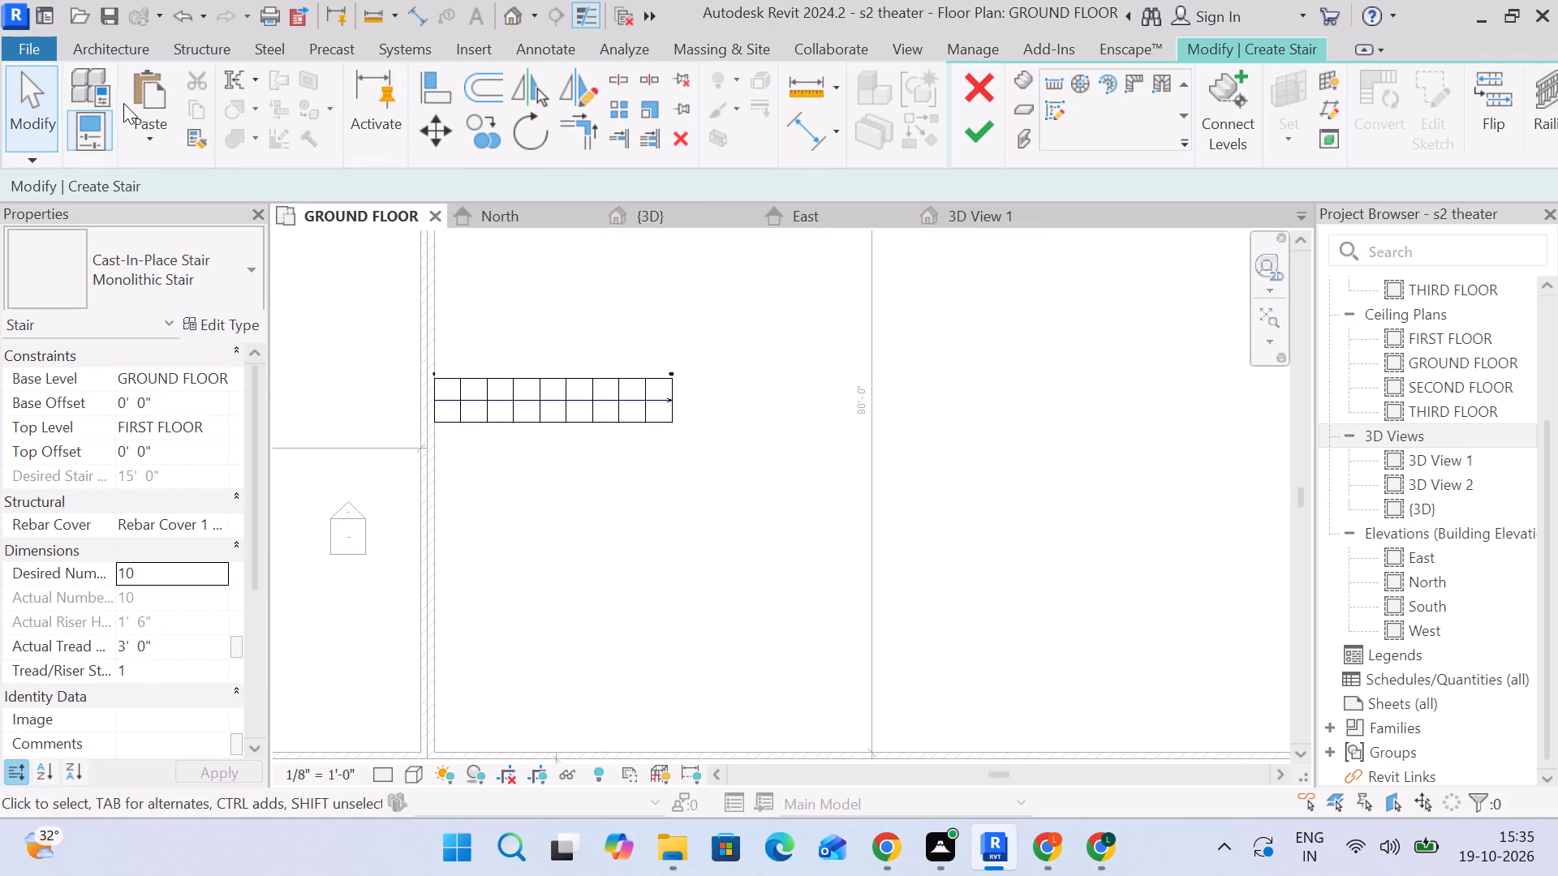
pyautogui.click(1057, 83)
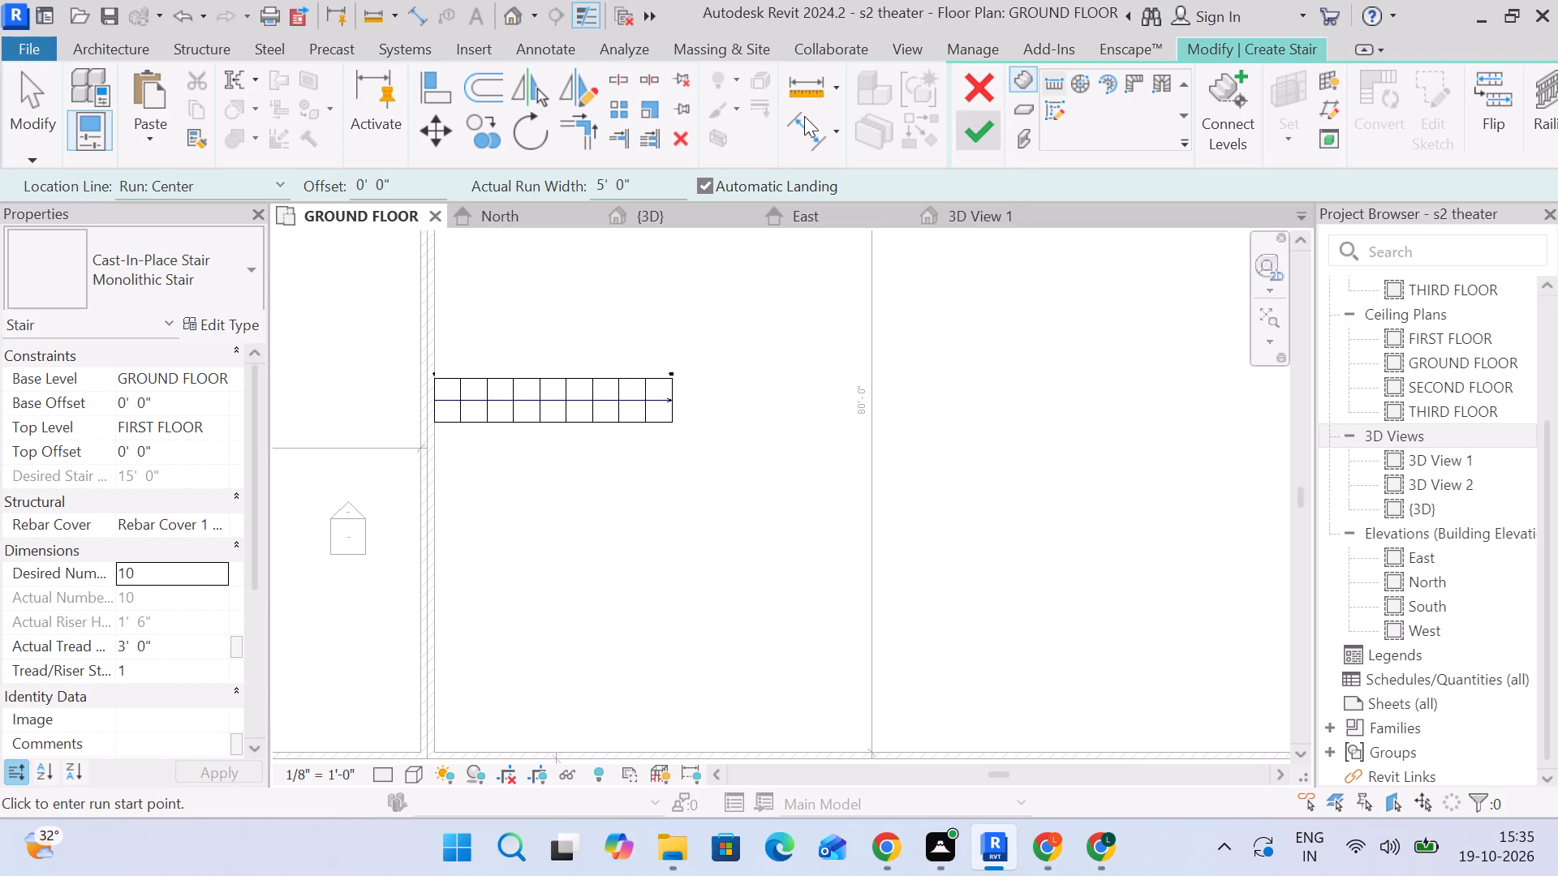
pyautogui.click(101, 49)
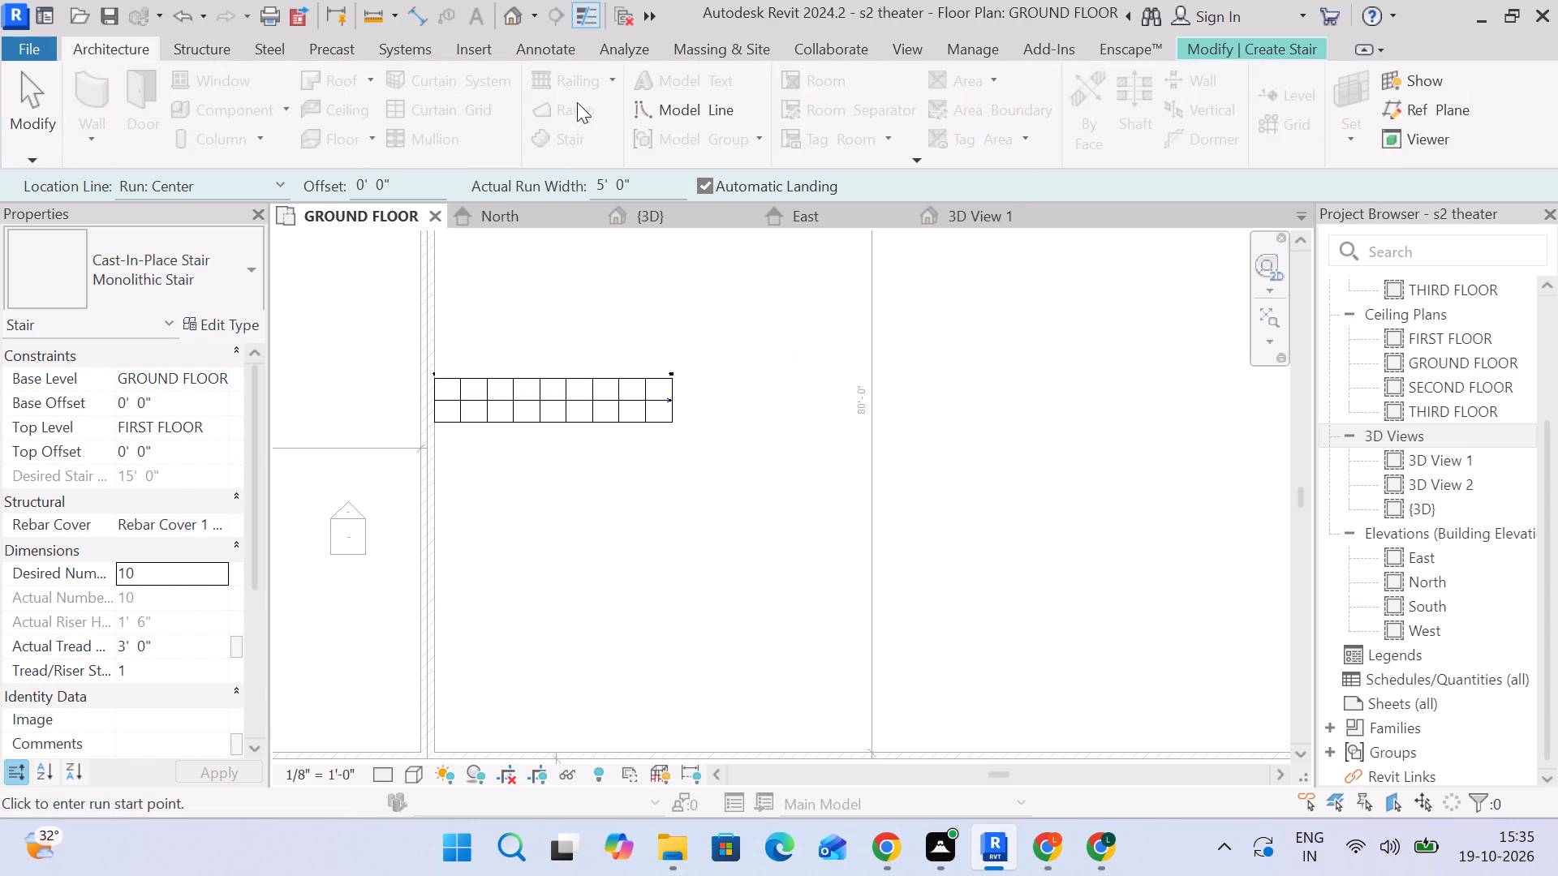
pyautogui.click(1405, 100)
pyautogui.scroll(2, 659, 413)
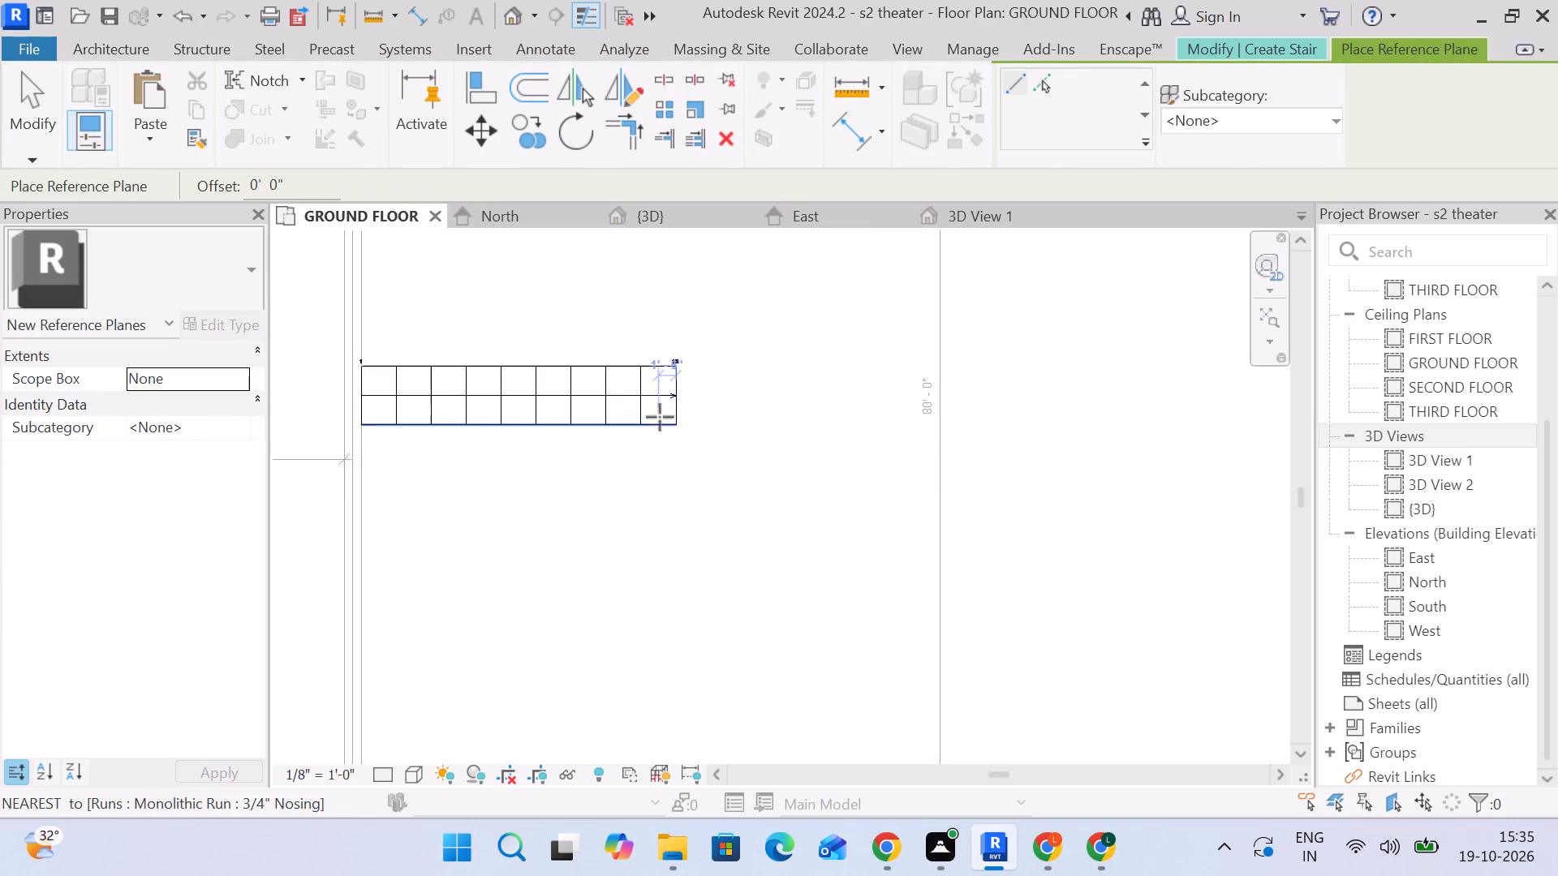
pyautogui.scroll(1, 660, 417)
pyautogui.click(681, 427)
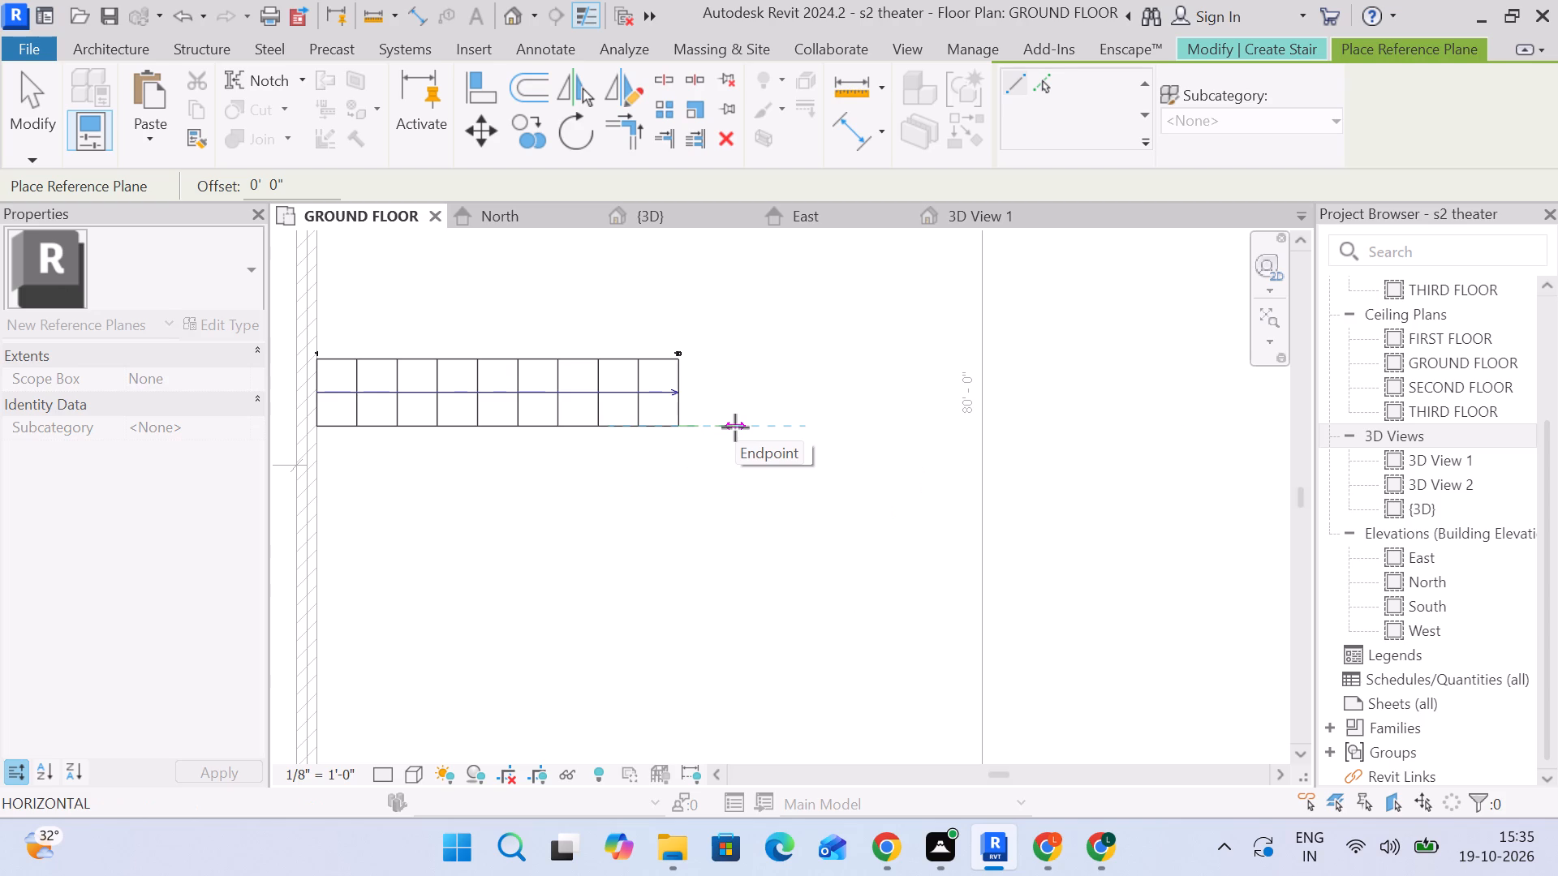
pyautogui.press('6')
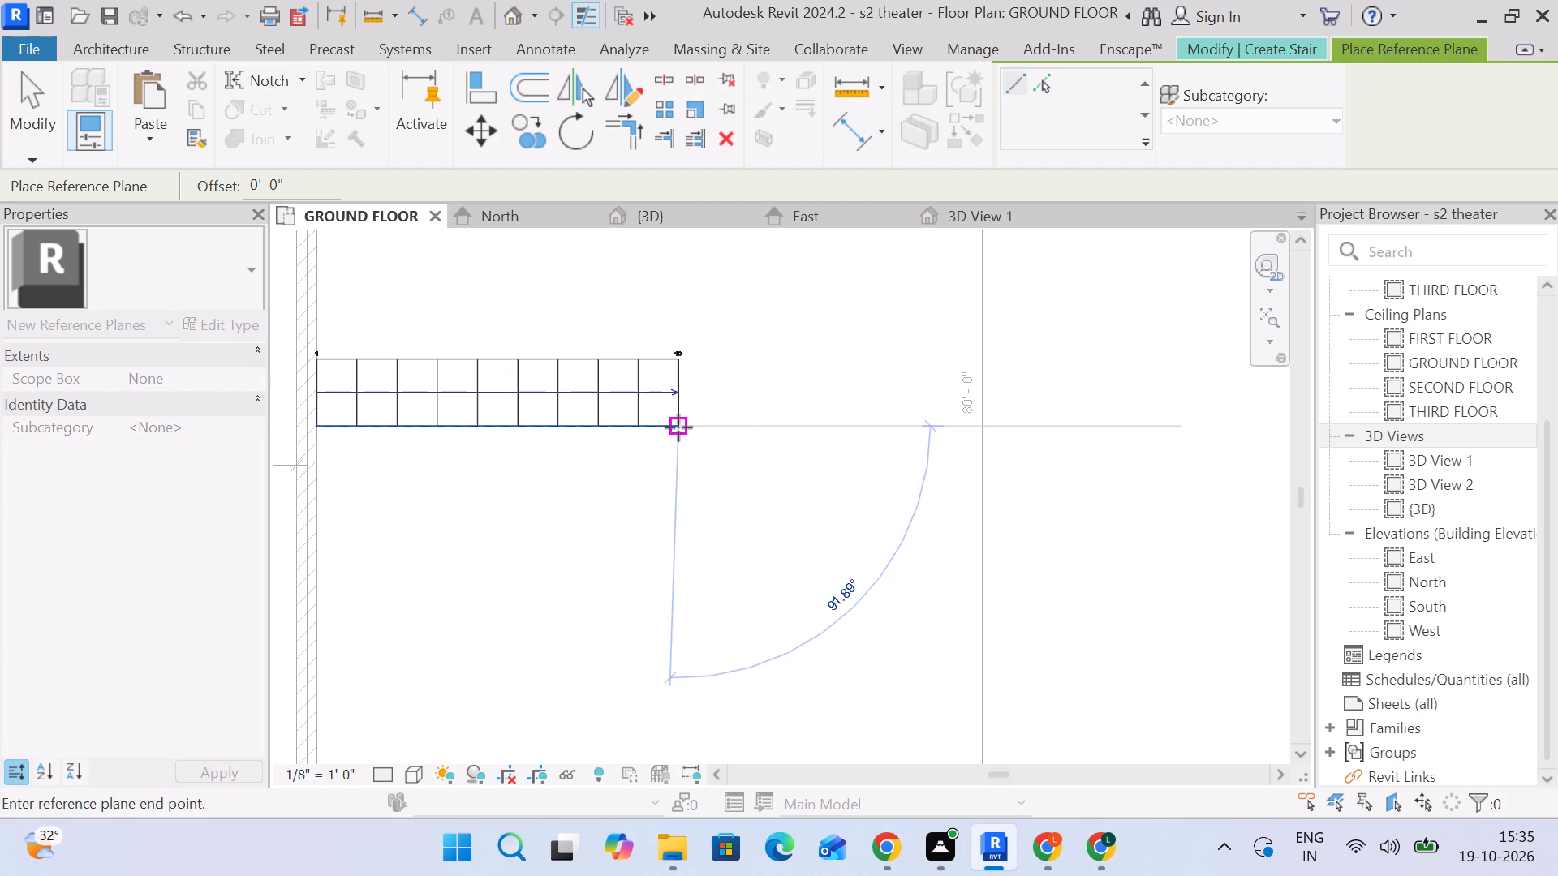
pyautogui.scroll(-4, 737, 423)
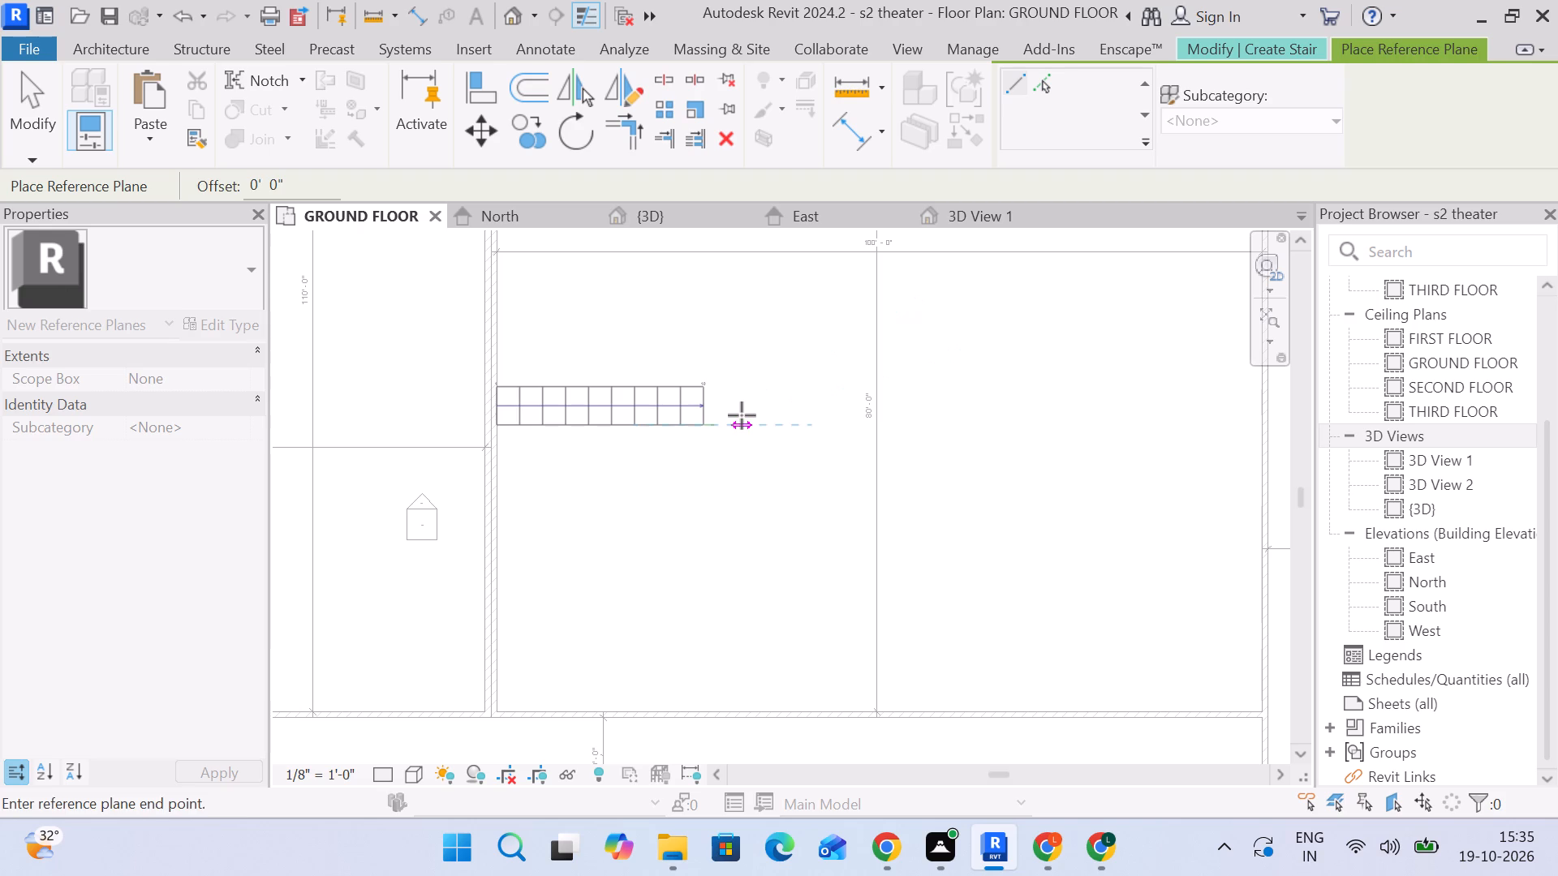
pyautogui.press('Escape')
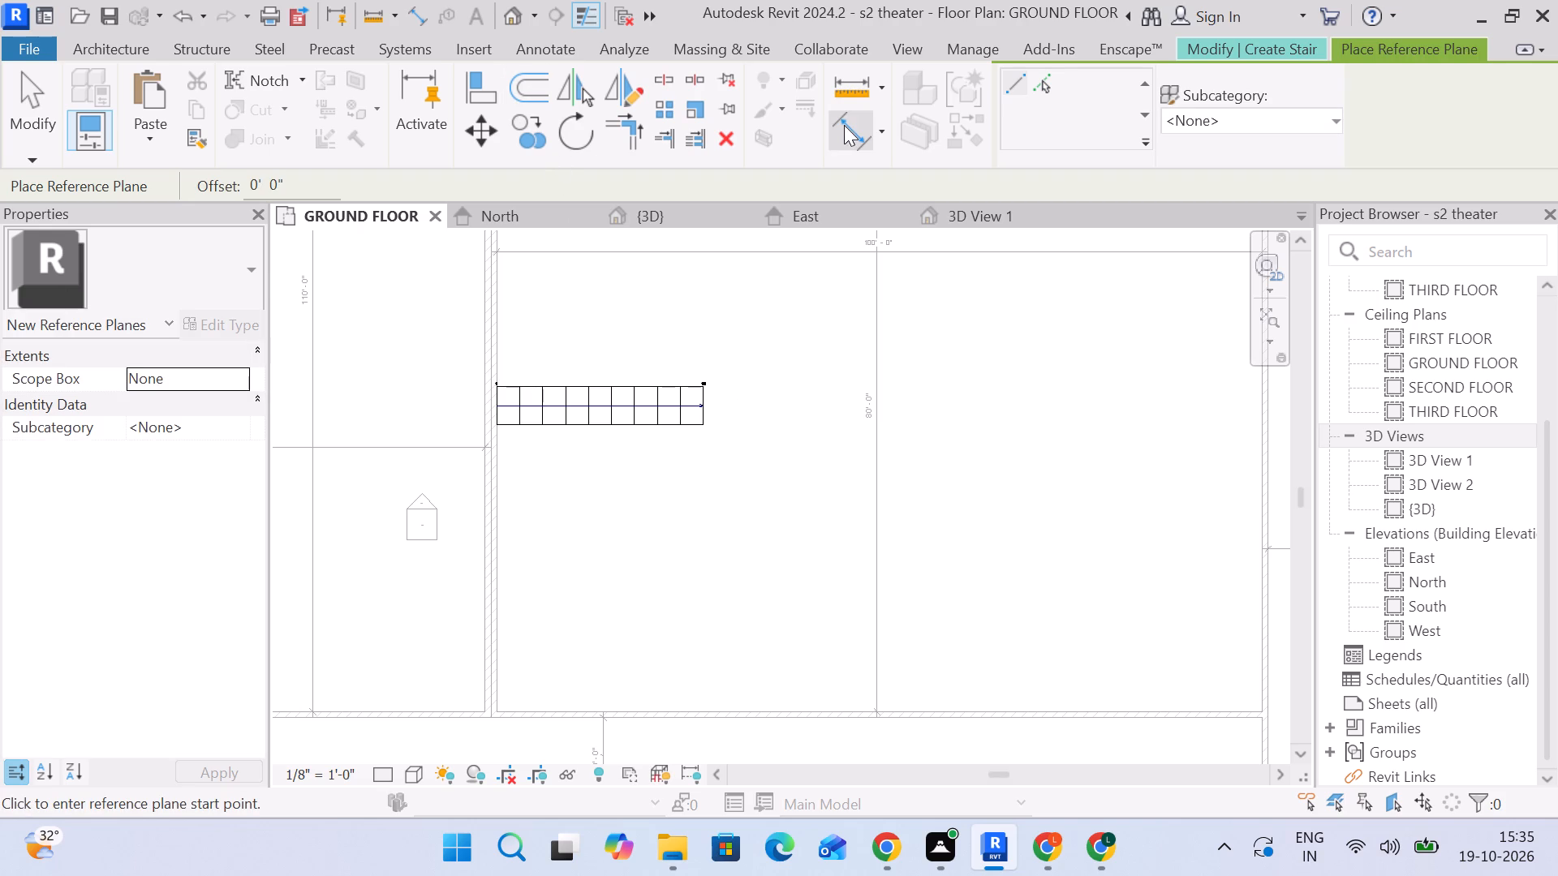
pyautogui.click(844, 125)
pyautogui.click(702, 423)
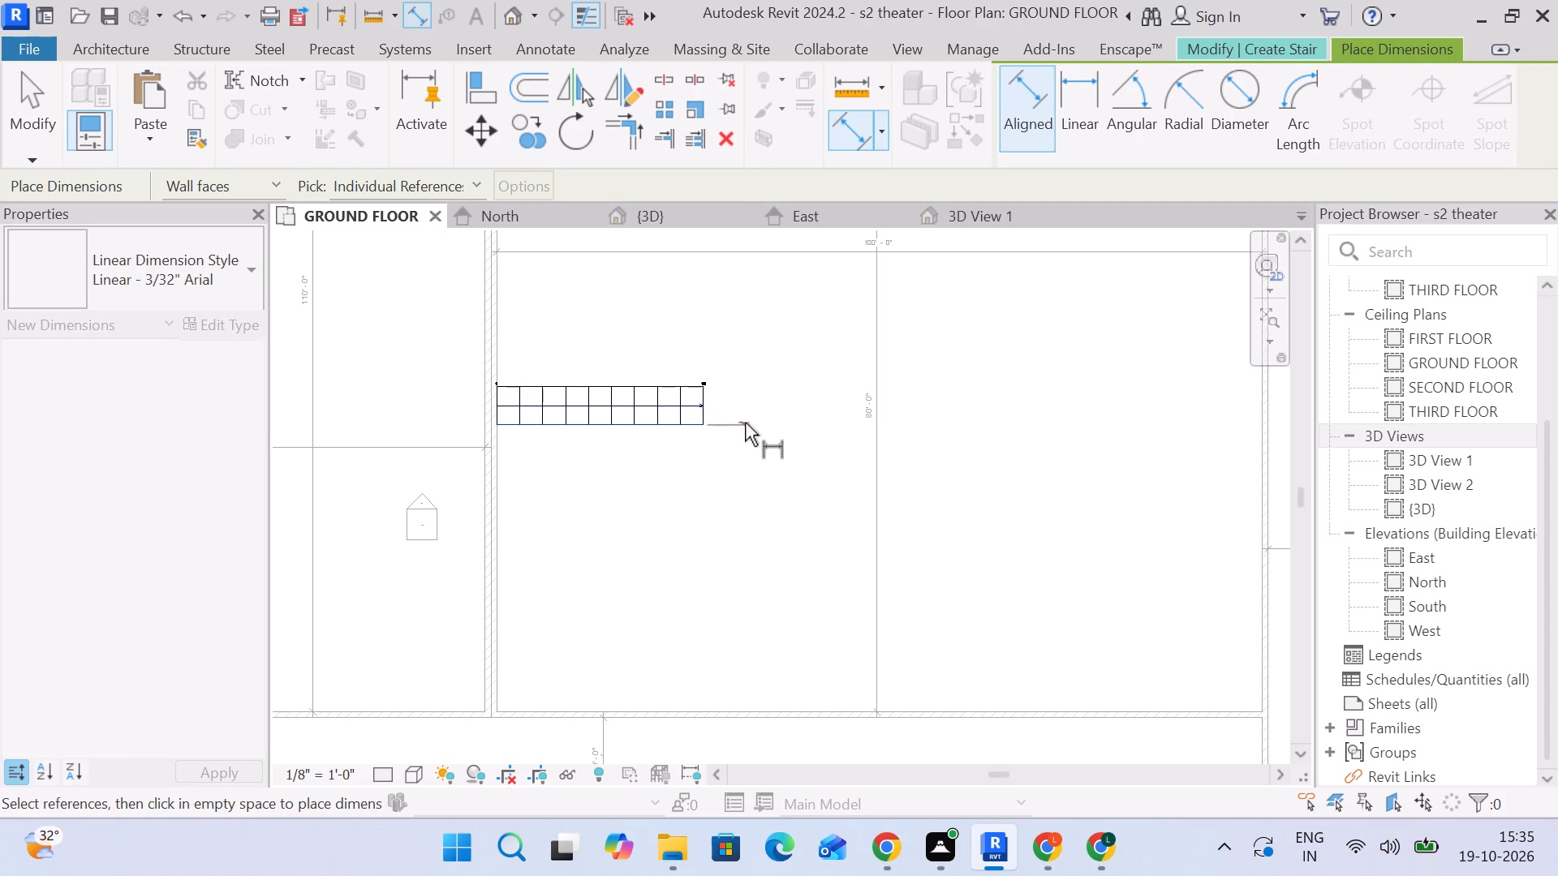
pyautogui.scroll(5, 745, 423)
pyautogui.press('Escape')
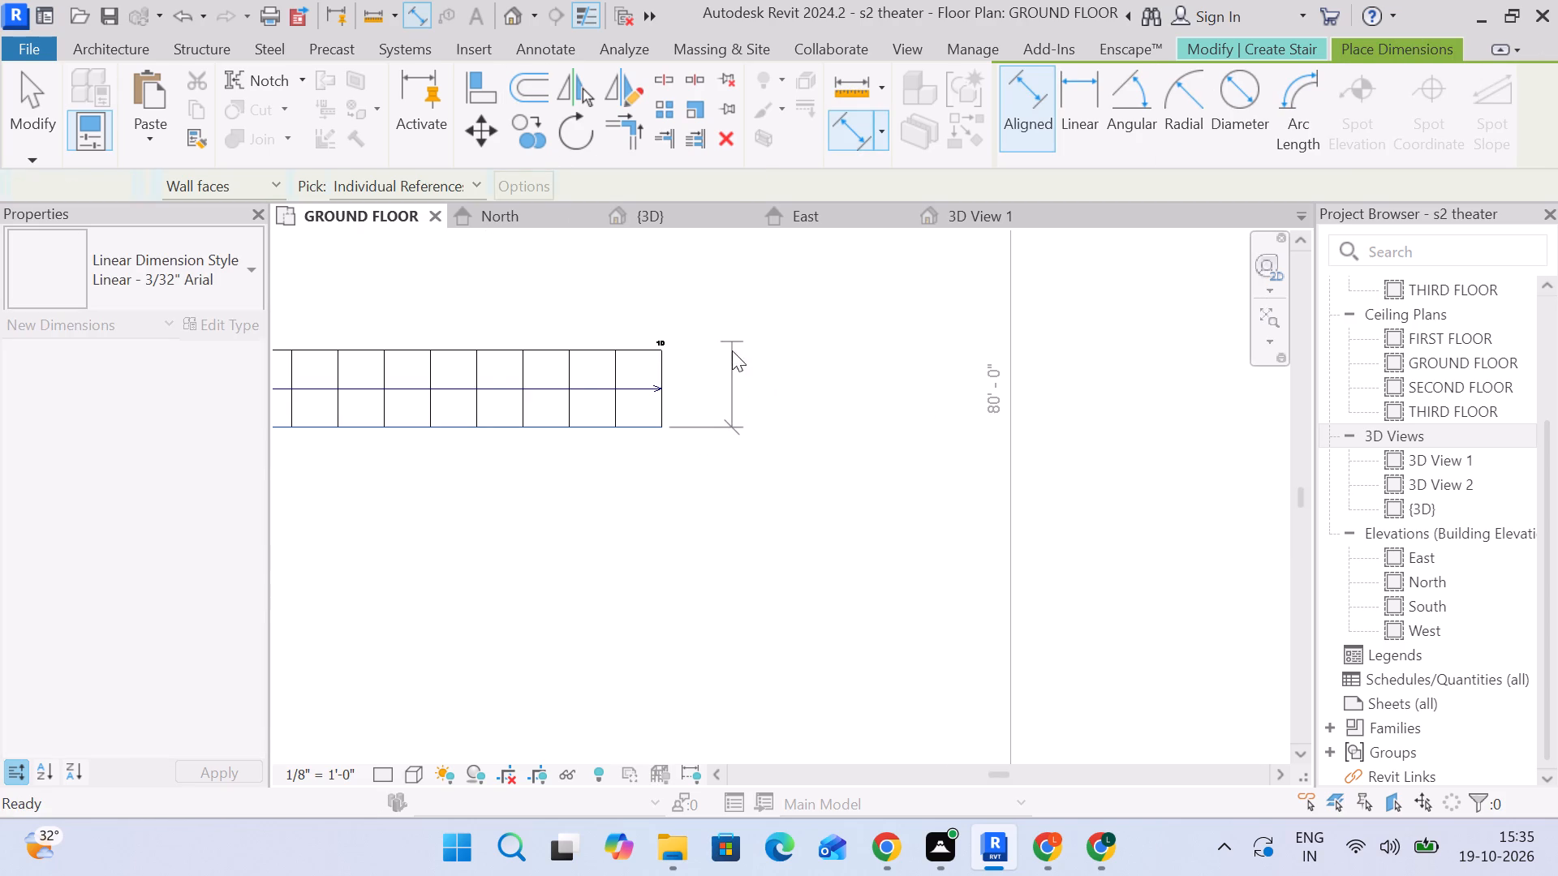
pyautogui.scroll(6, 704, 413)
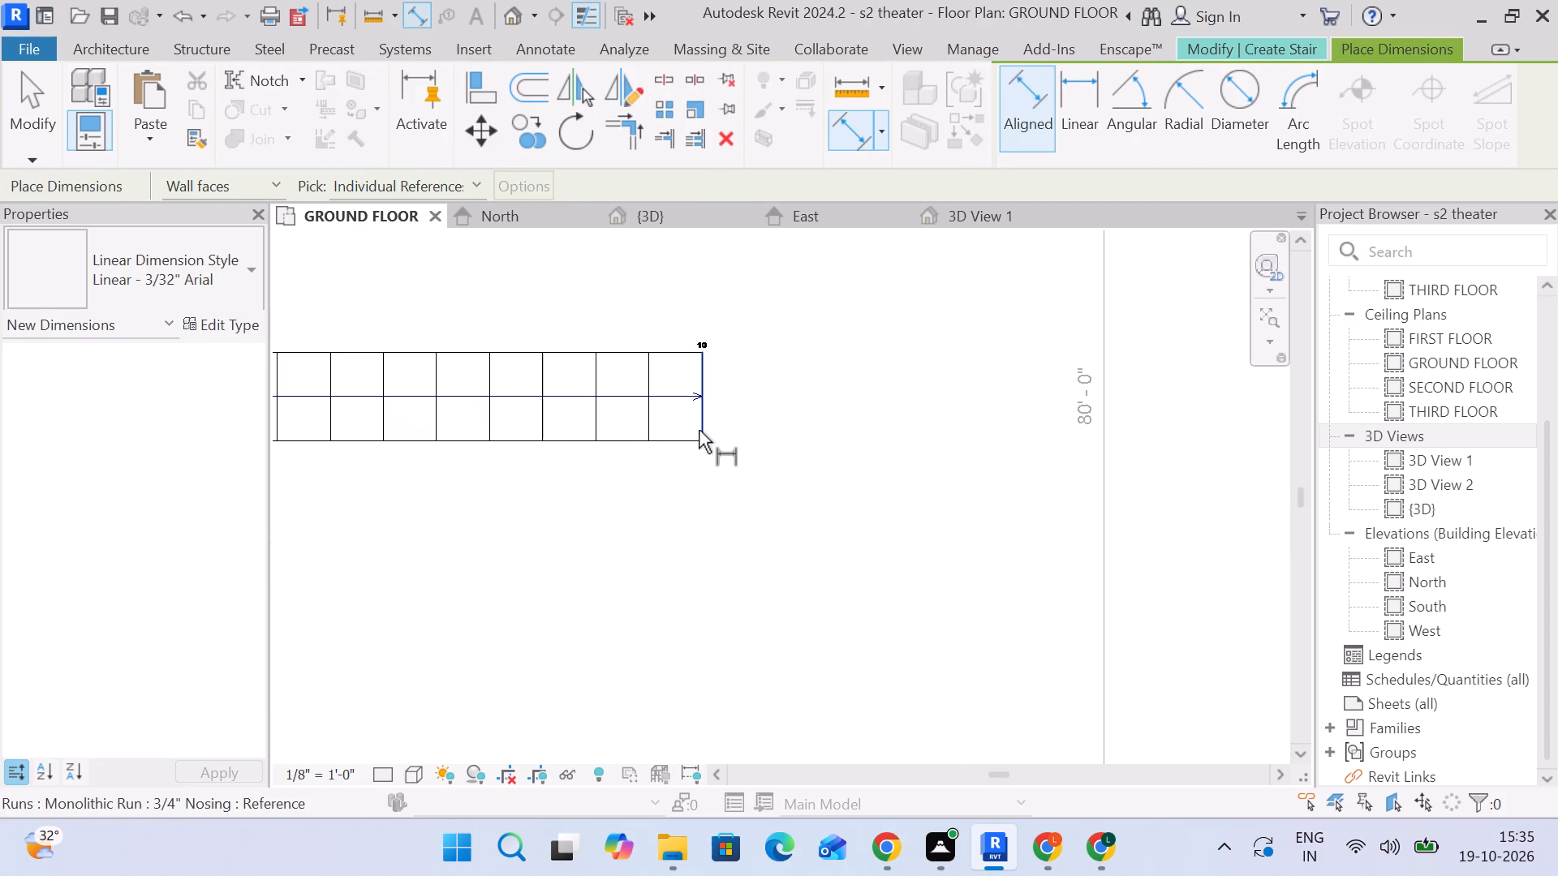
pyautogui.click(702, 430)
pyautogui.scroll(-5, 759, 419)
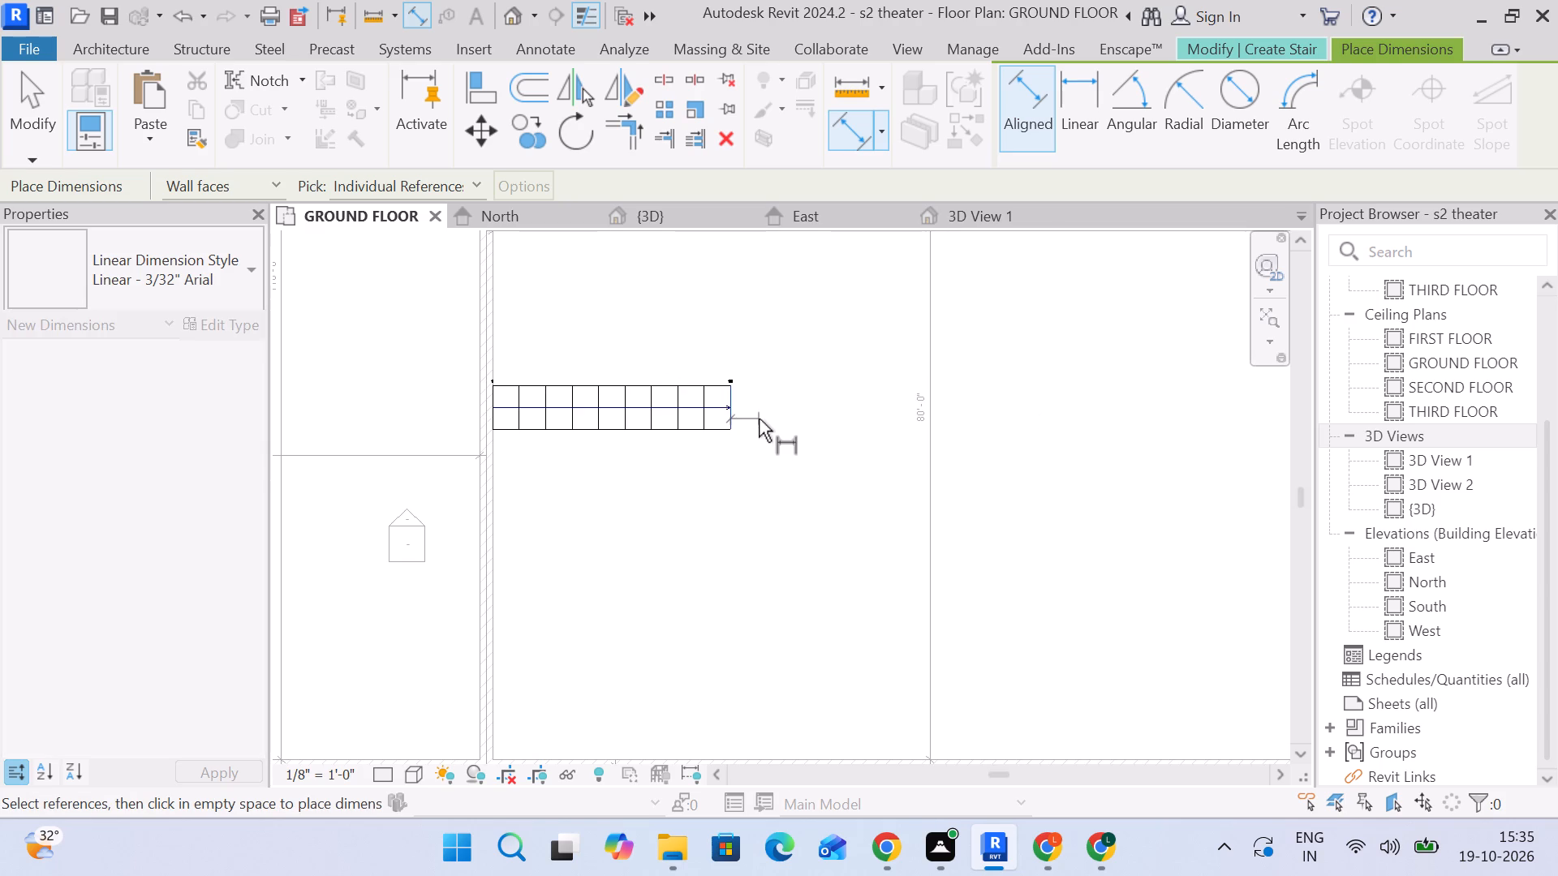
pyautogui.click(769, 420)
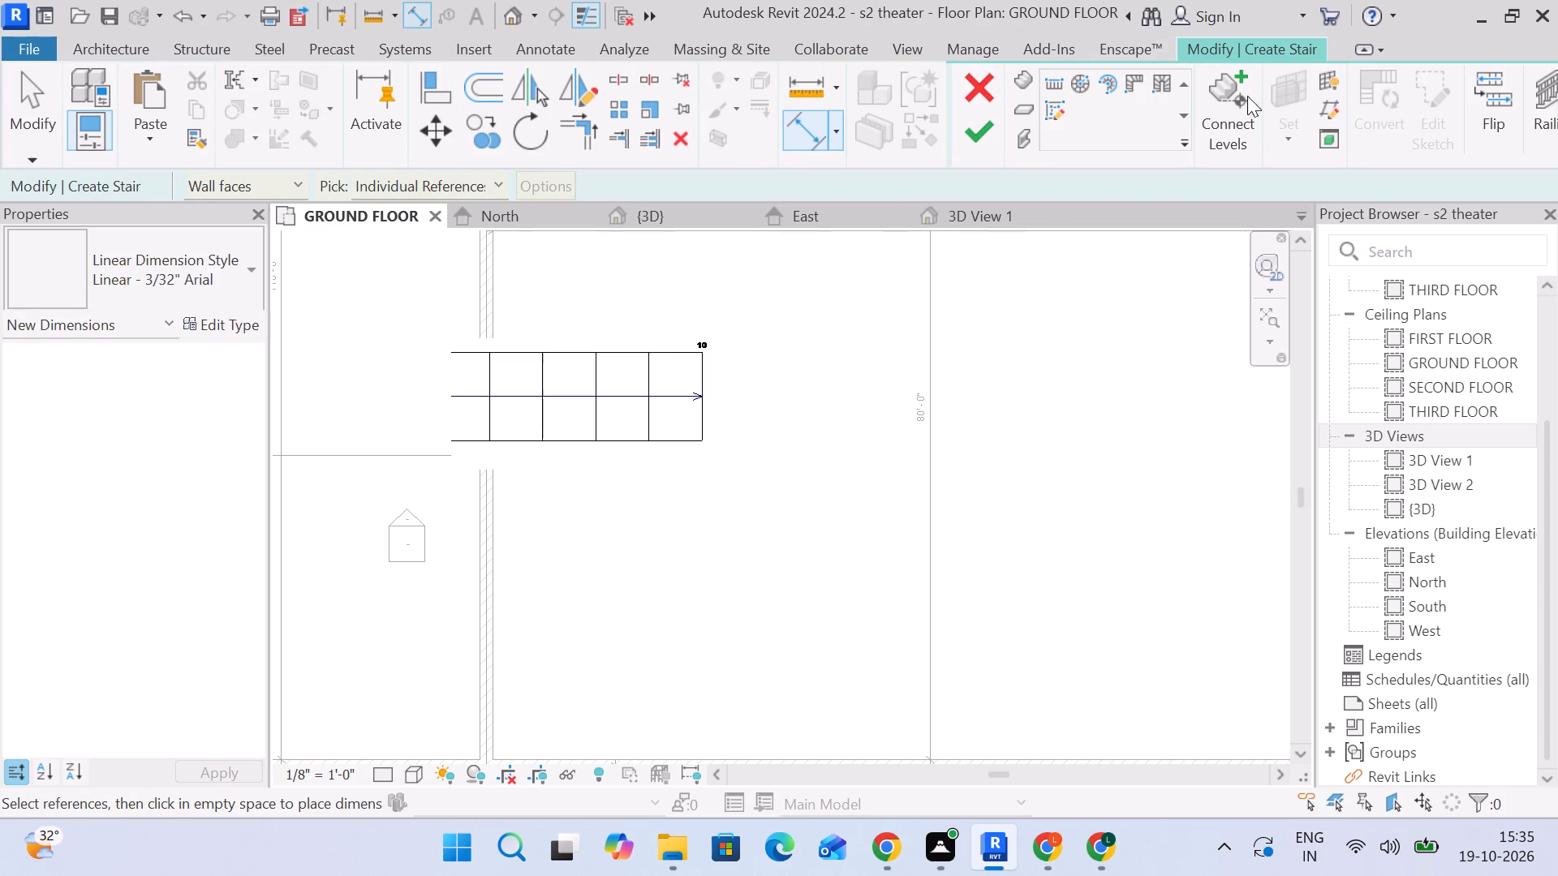
# Draw a horizontal reference plane about 6'-4" long east from the run's lower end corner, and a vertical one about 5' long up from its far end.
pyautogui.click(1339, 104)
pyautogui.click(706, 441)
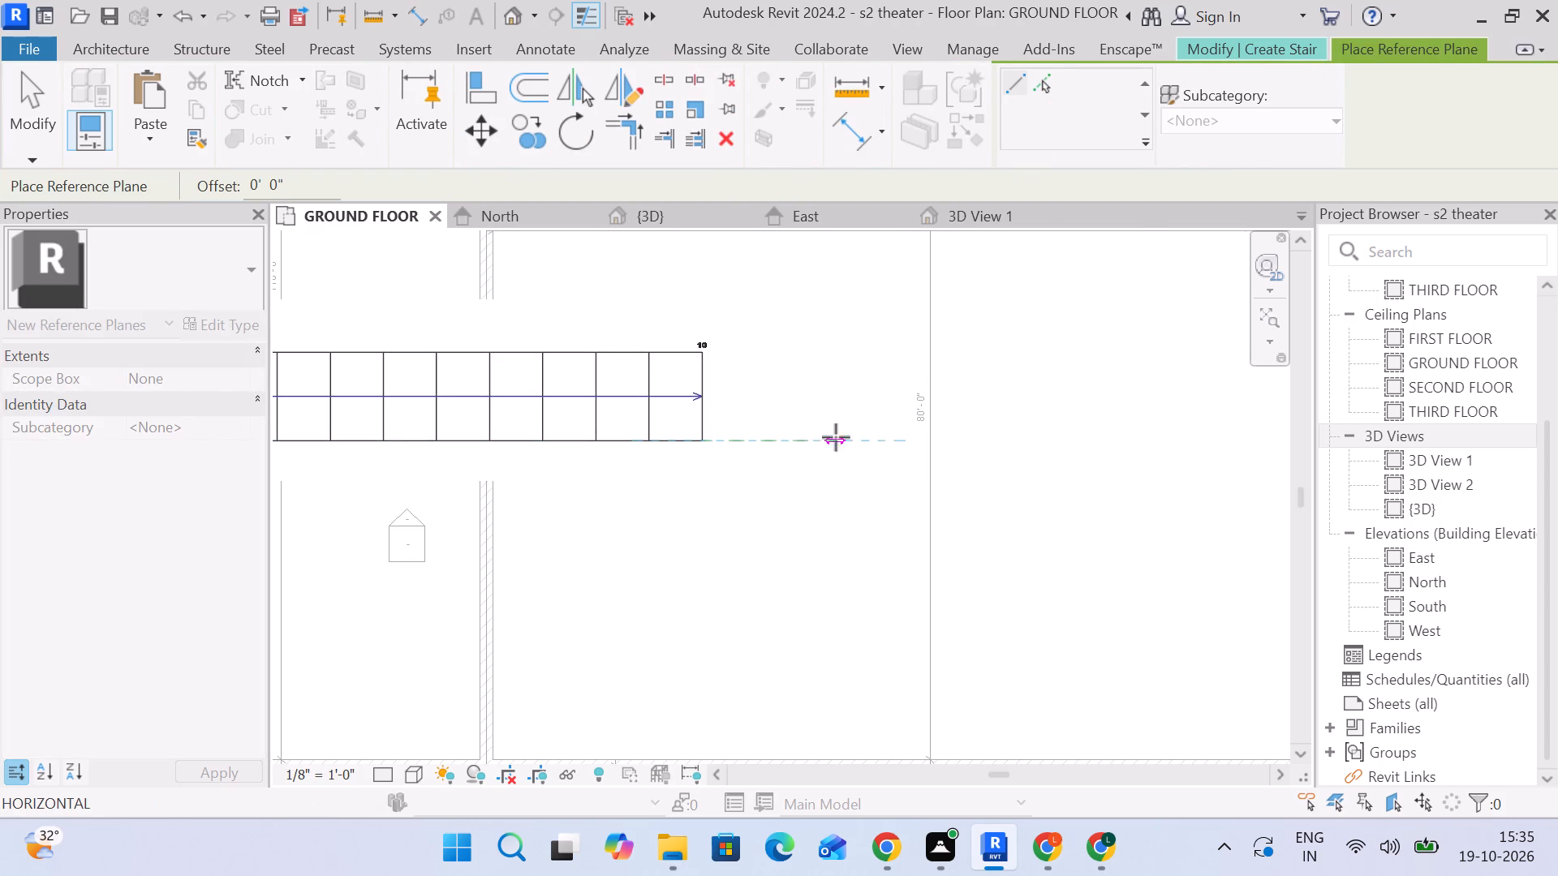
pyautogui.click(815, 440)
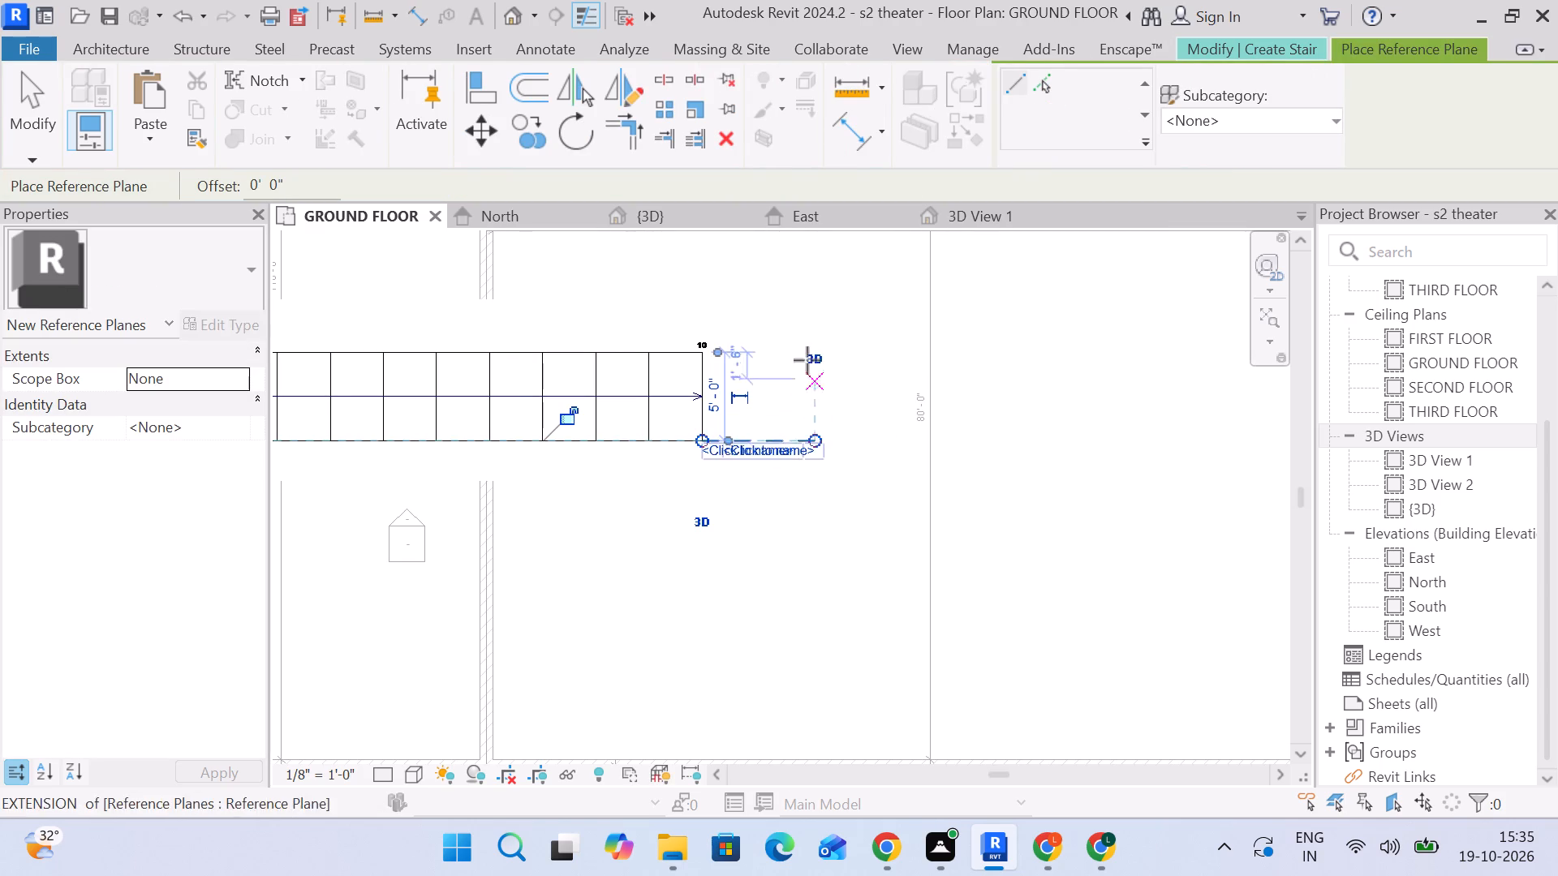
pyautogui.press('Escape')
pyautogui.click(819, 438)
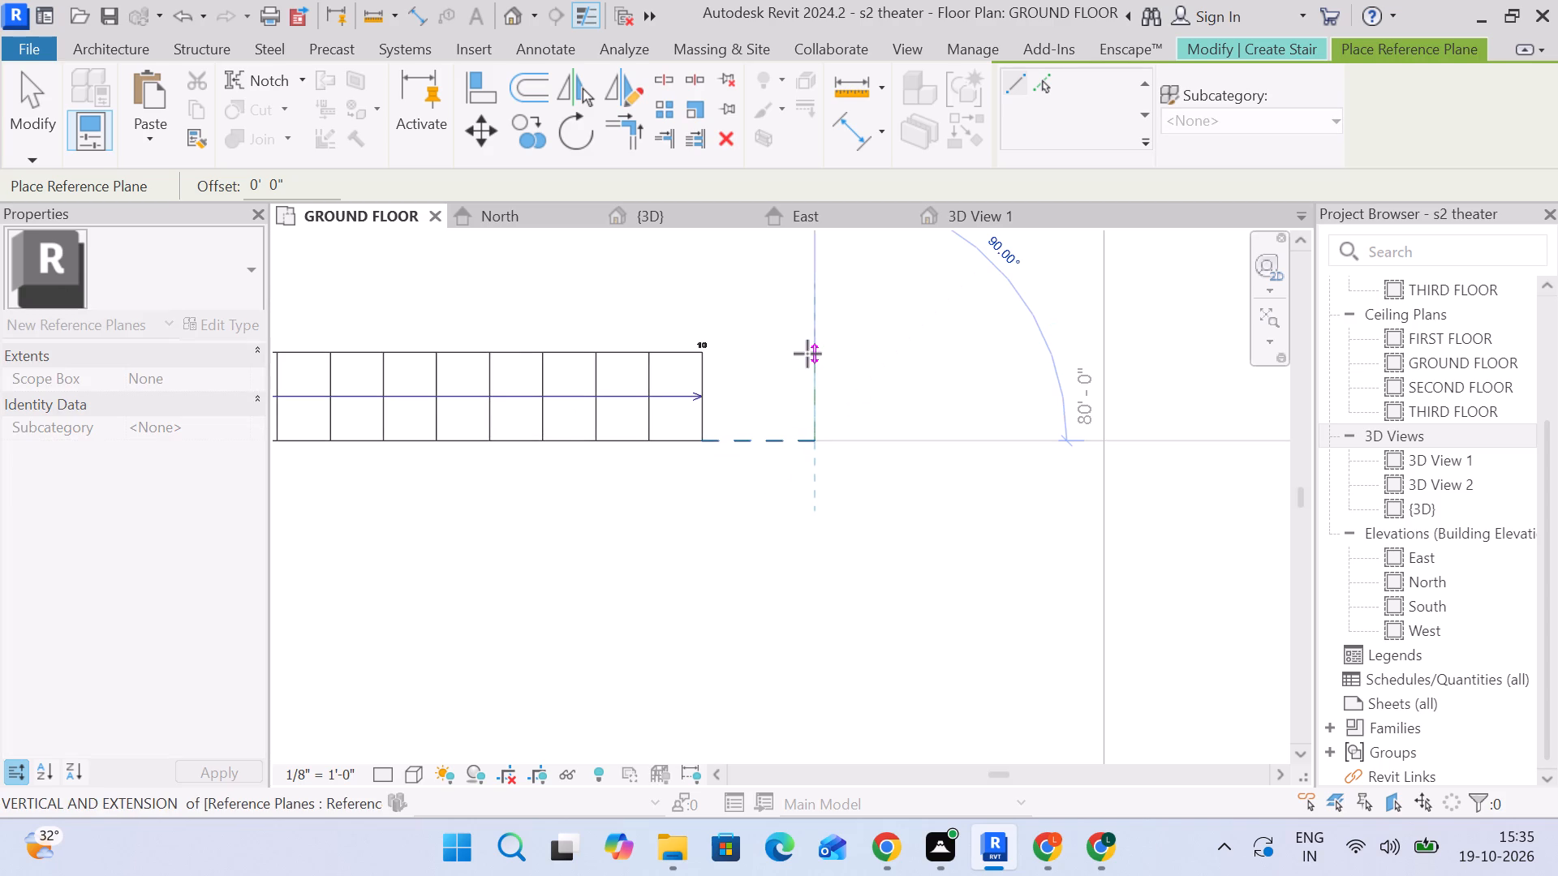
pyautogui.click(819, 346)
pyautogui.press('Escape')
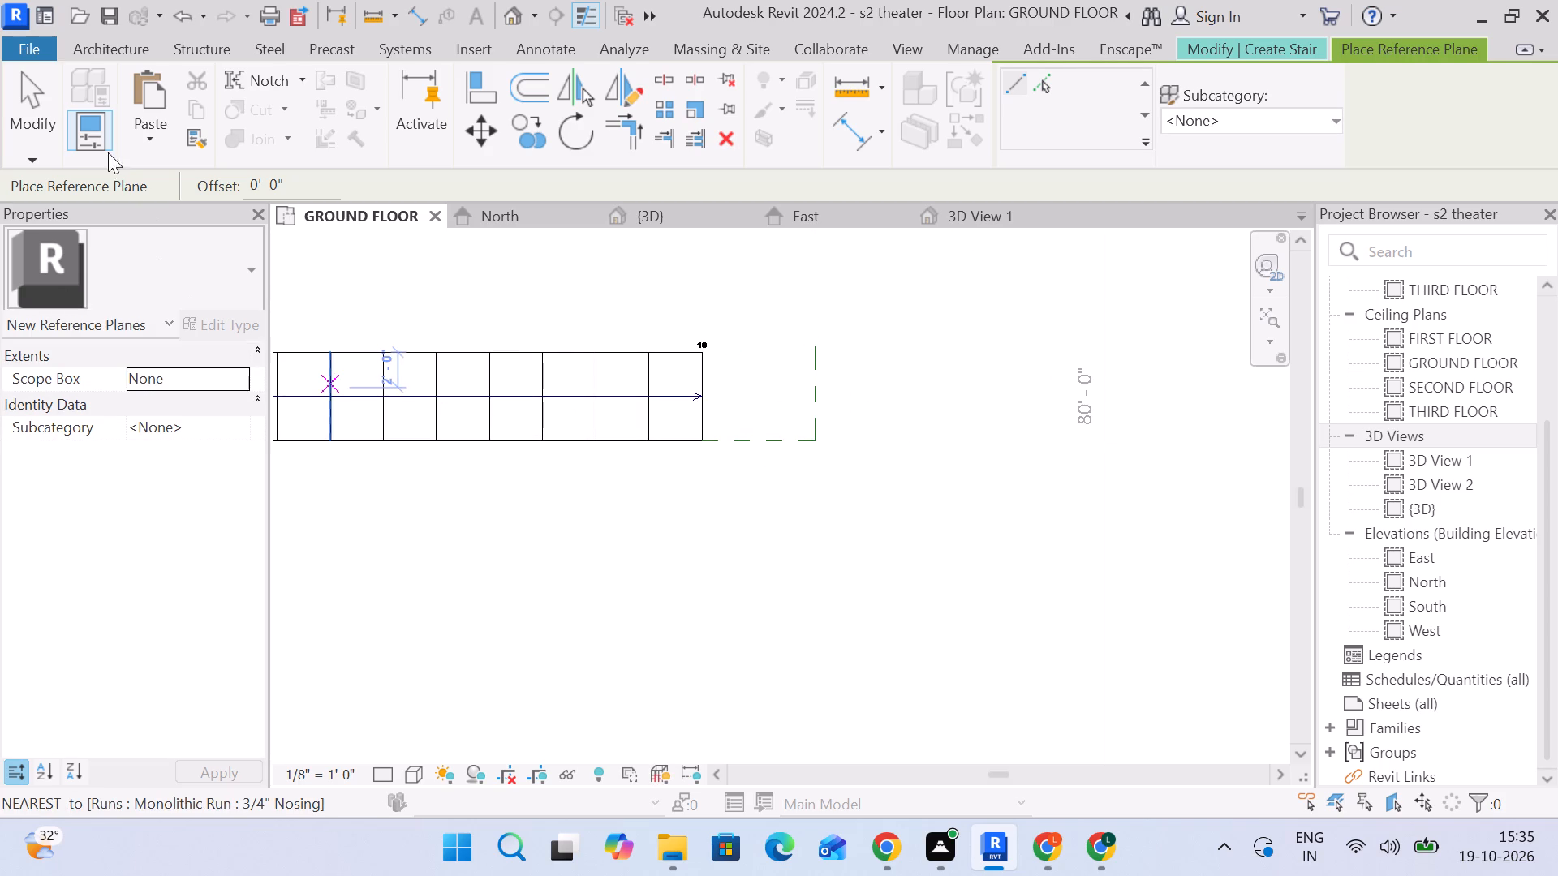
# Delete the horizontal reference plane beside the end of the stair run.
pyautogui.click(28, 98)
pyautogui.click(763, 440)
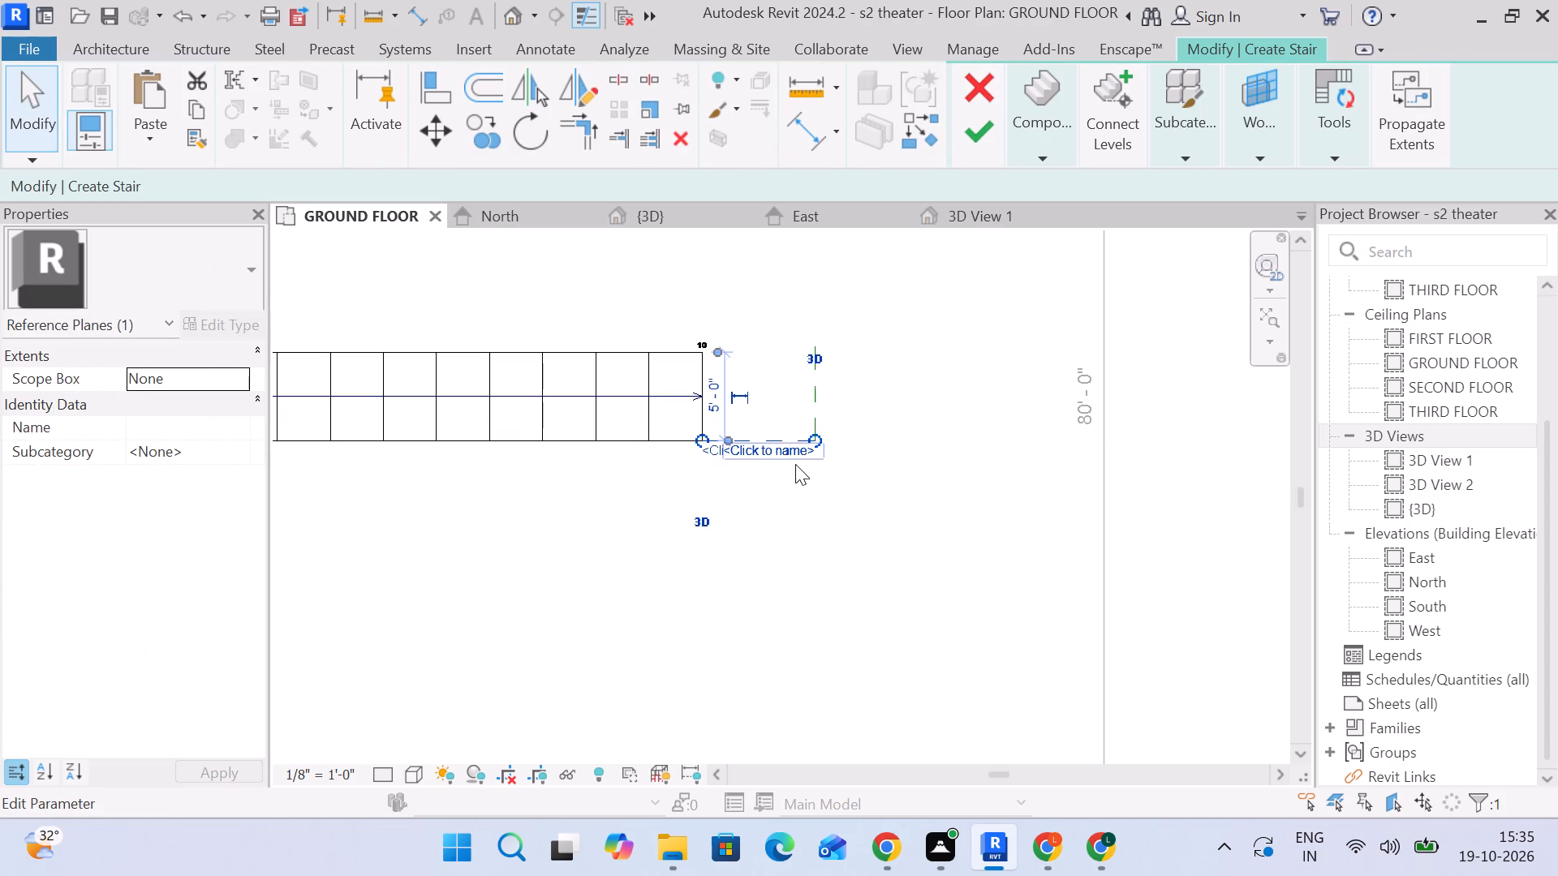
pyautogui.press('Delete')
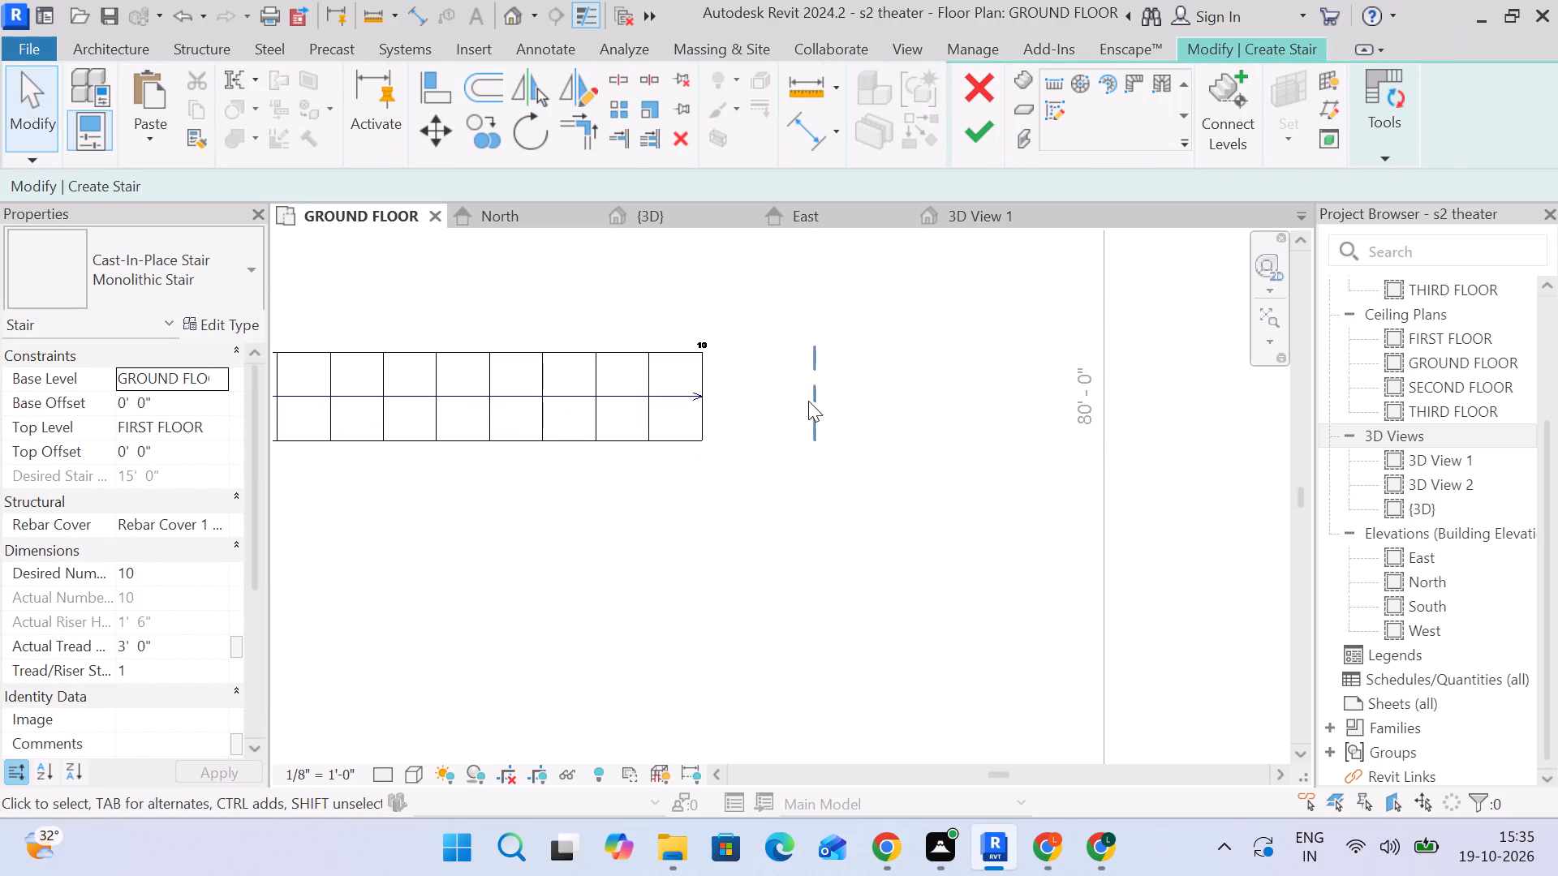
# Set the vertical reference plane's distance from the end of the stair run to 6'-0".
pyautogui.click(808, 401)
pyautogui.scroll(3, 763, 414)
pyautogui.click(762, 414)
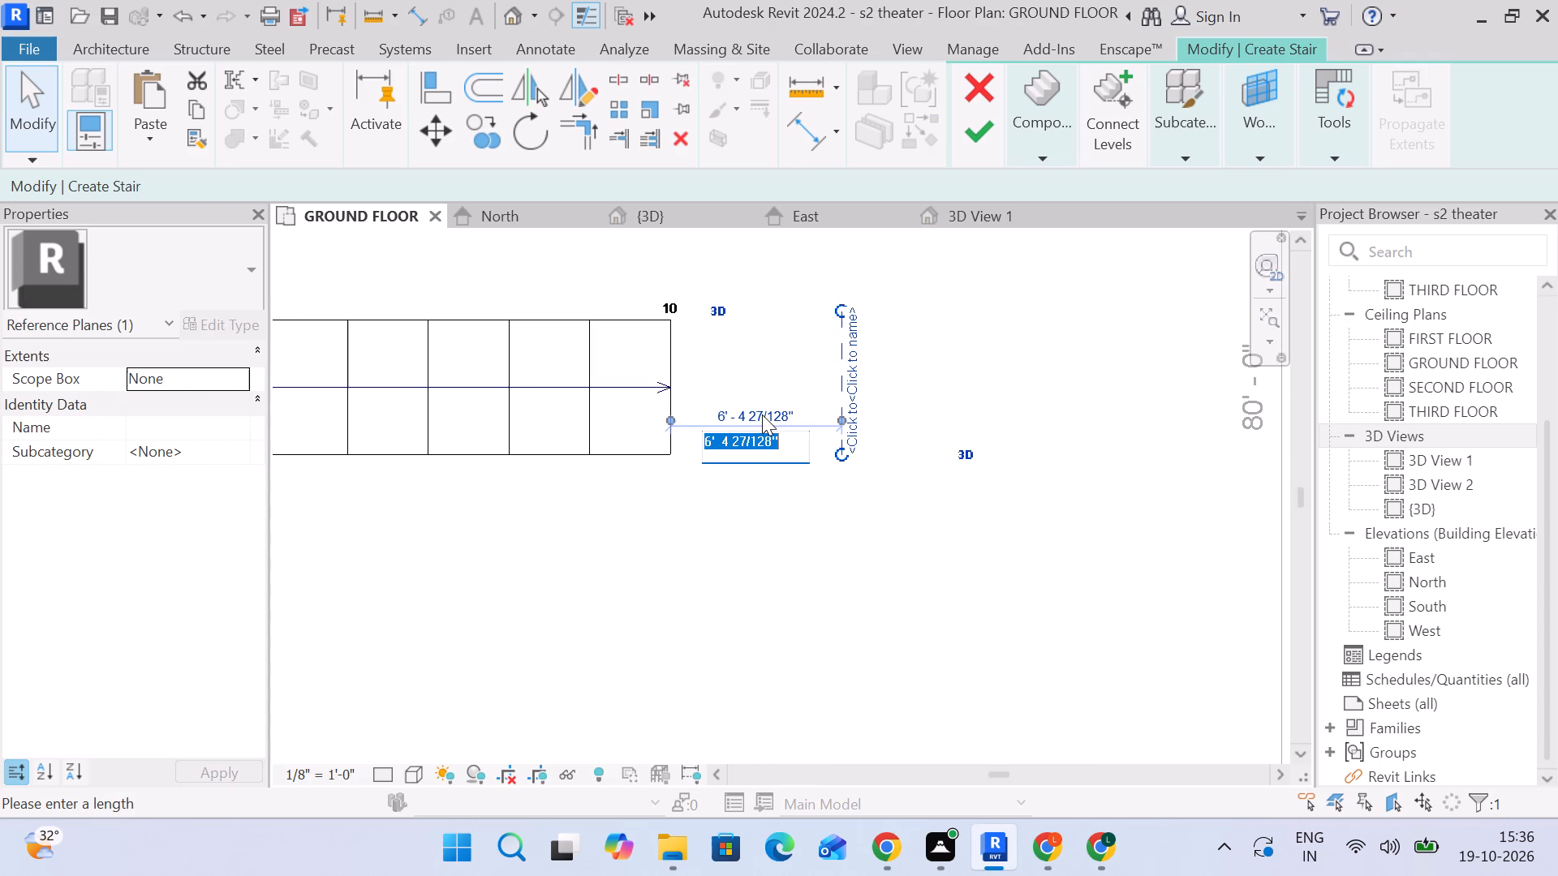
pyautogui.press('6')
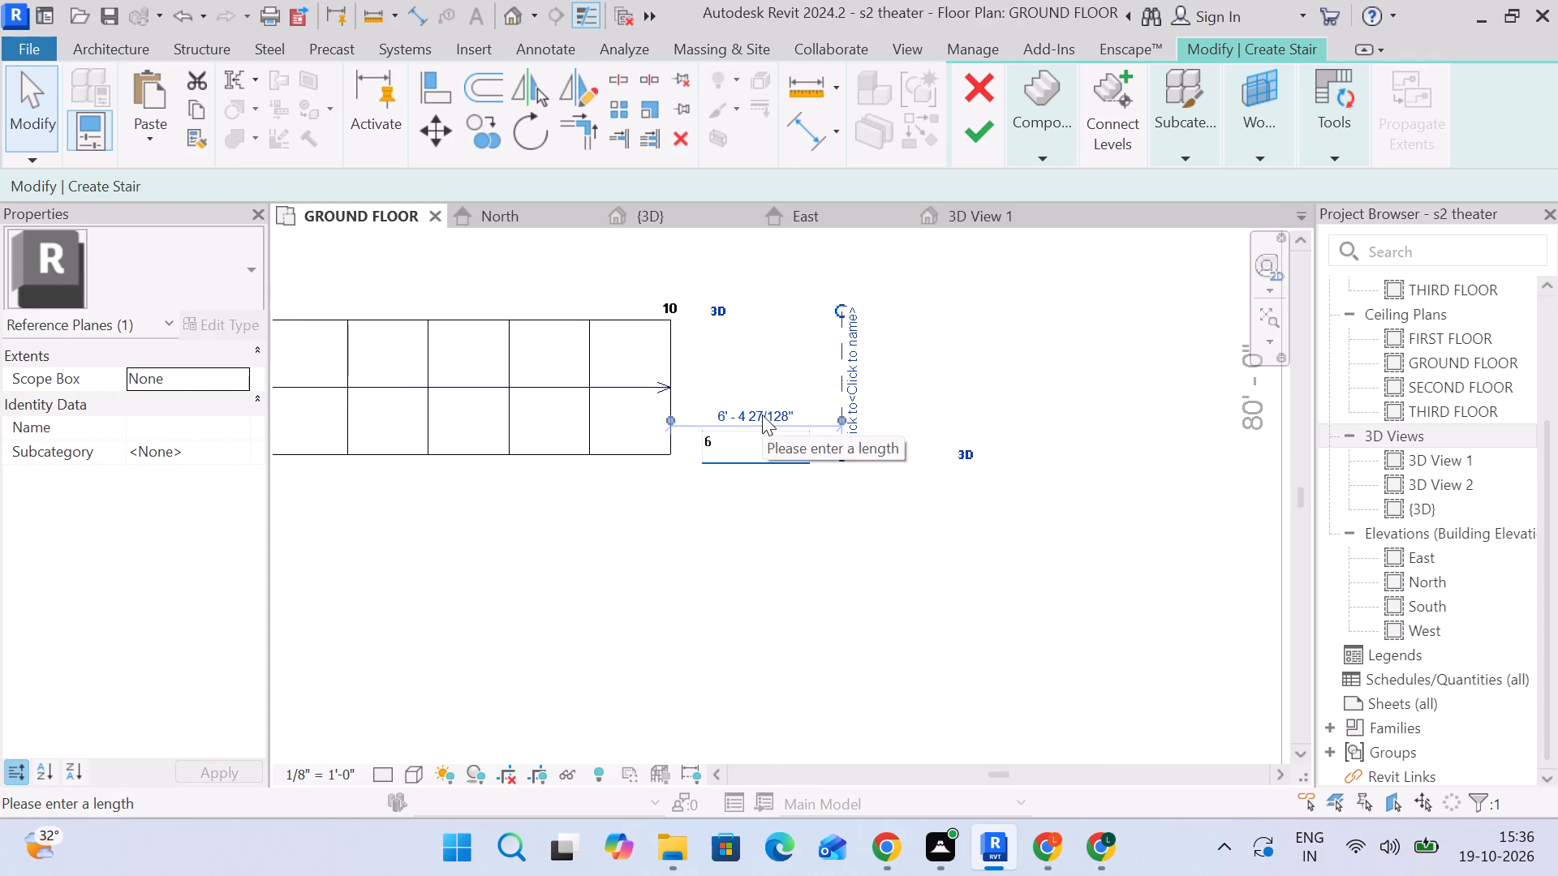
pyautogui.press("'")
pyautogui.press('Return')
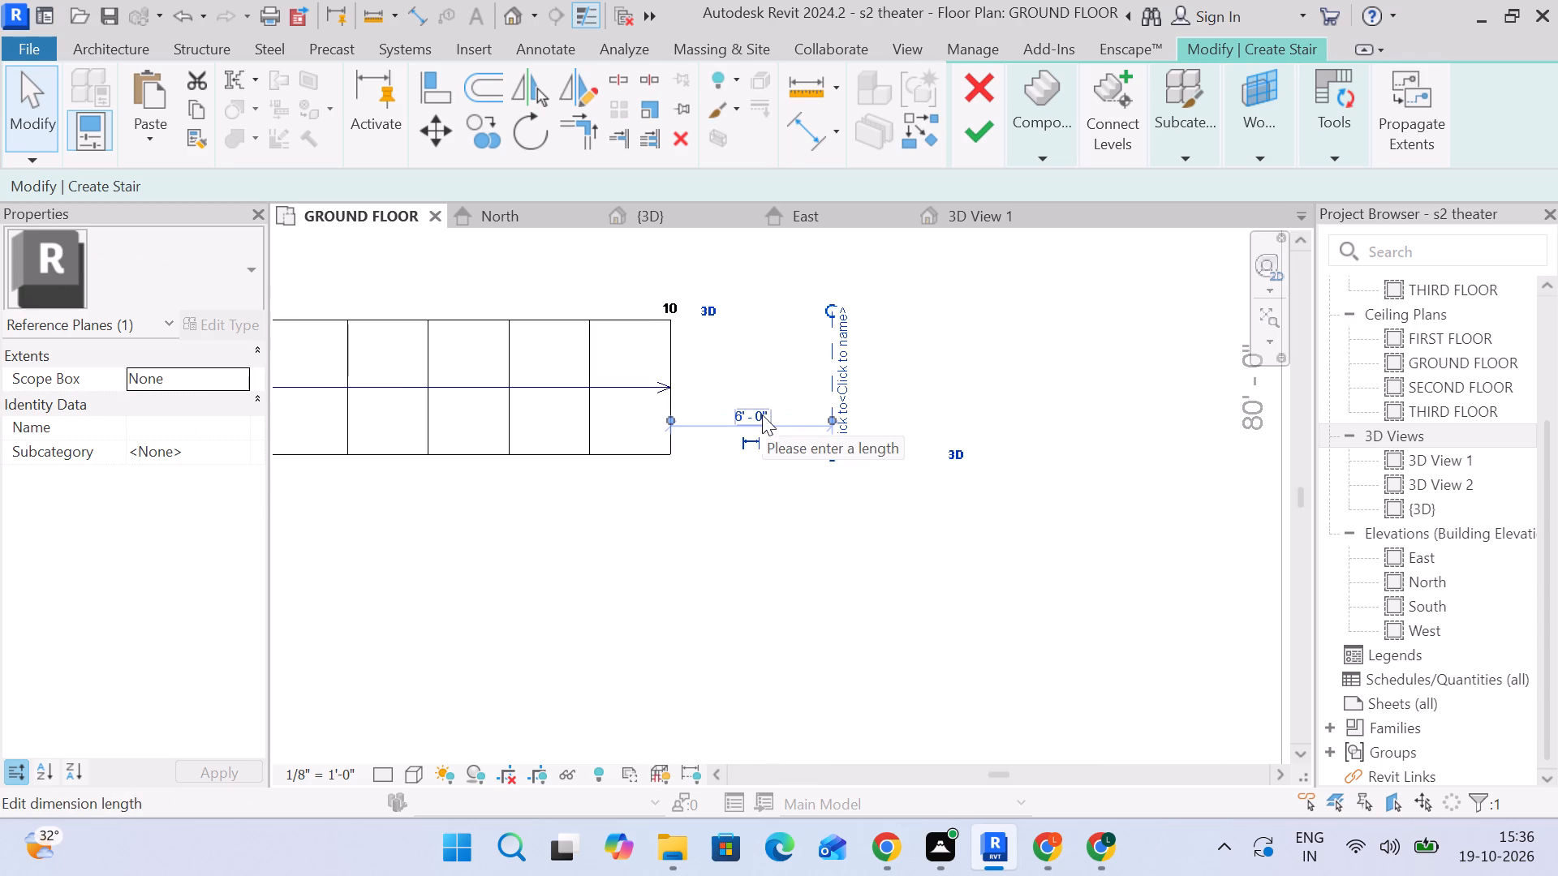
pyautogui.click(1087, 368)
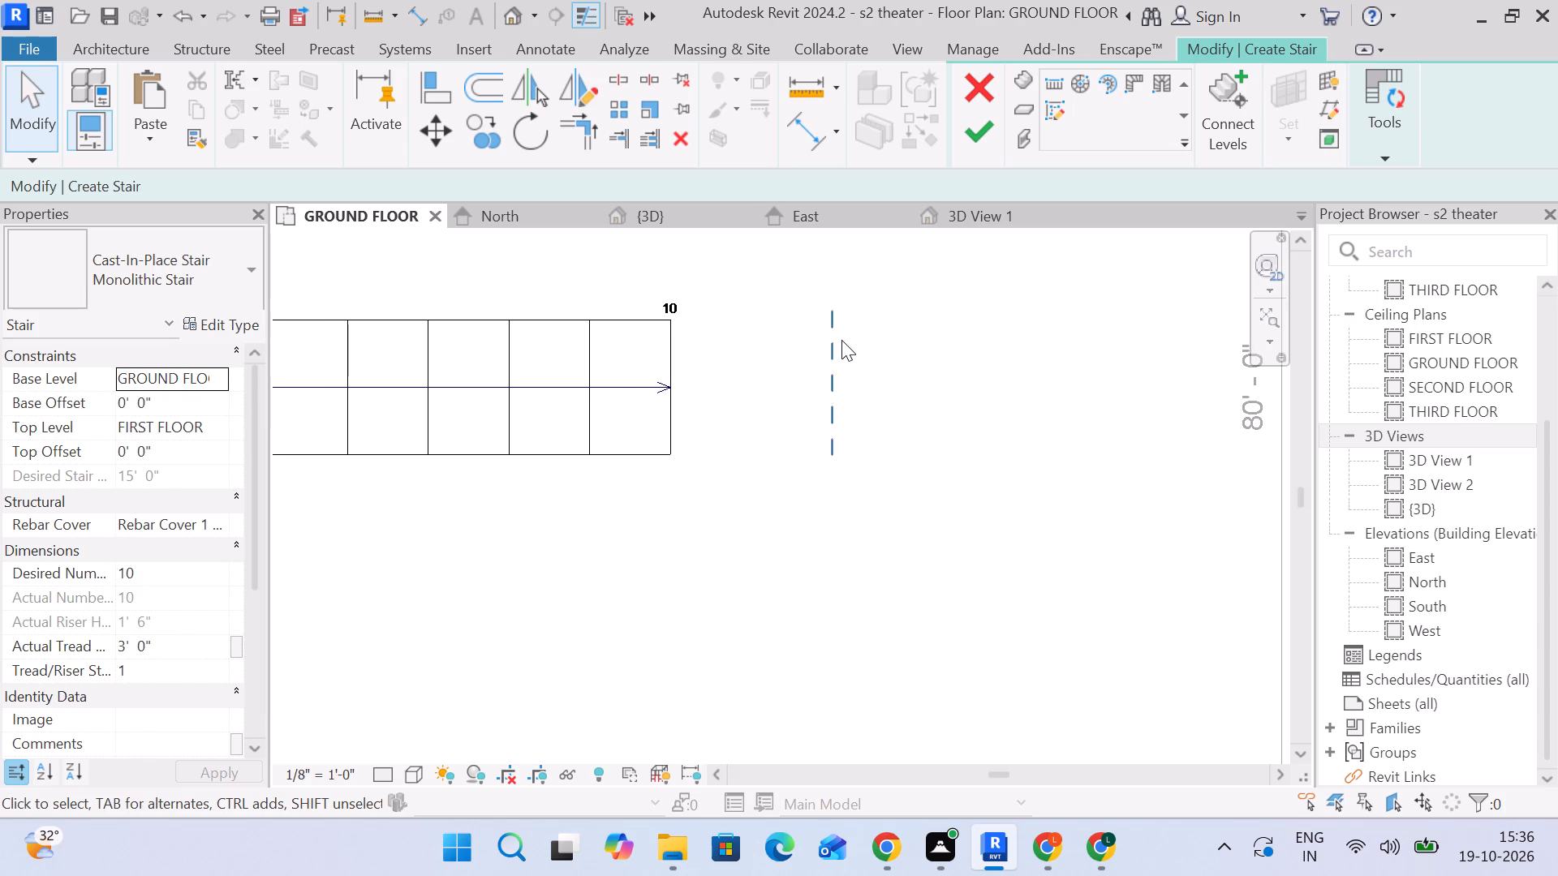
# Examine the stair run in the {3D} view and check the stair's top level options and top offset.
pyautogui.scroll(-2, 841, 340)
pyautogui.moveTo(939, 355); pyautogui.dragTo(863, 286, button='middle')
pyautogui.scroll(-3, 863, 286)
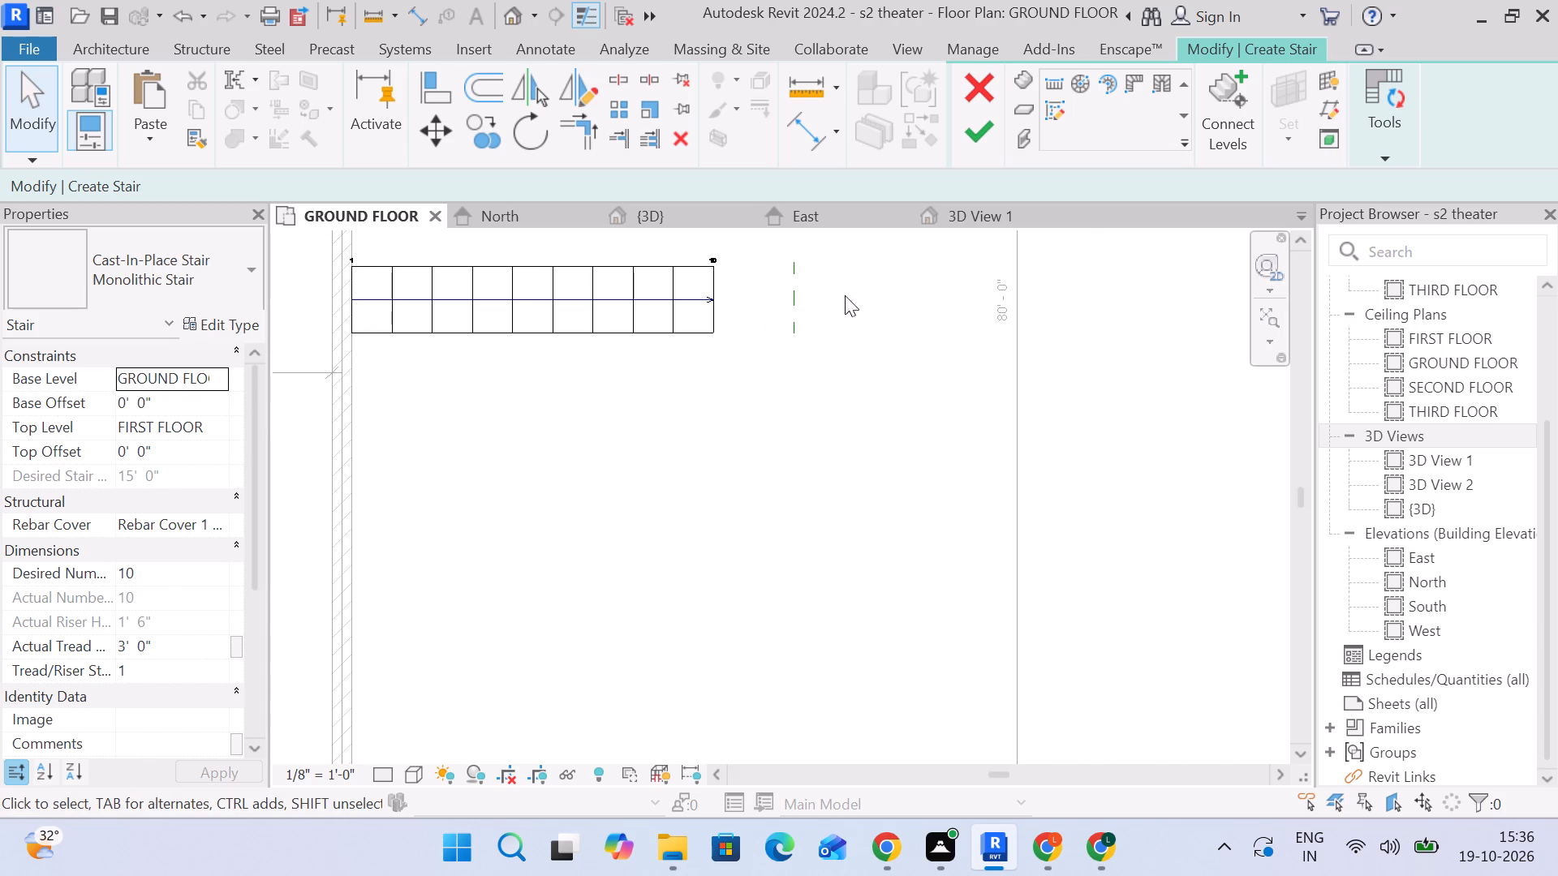
pyautogui.click(643, 220)
pyautogui.scroll(-4, 758, 374)
pyautogui.scroll(-4, 818, 406)
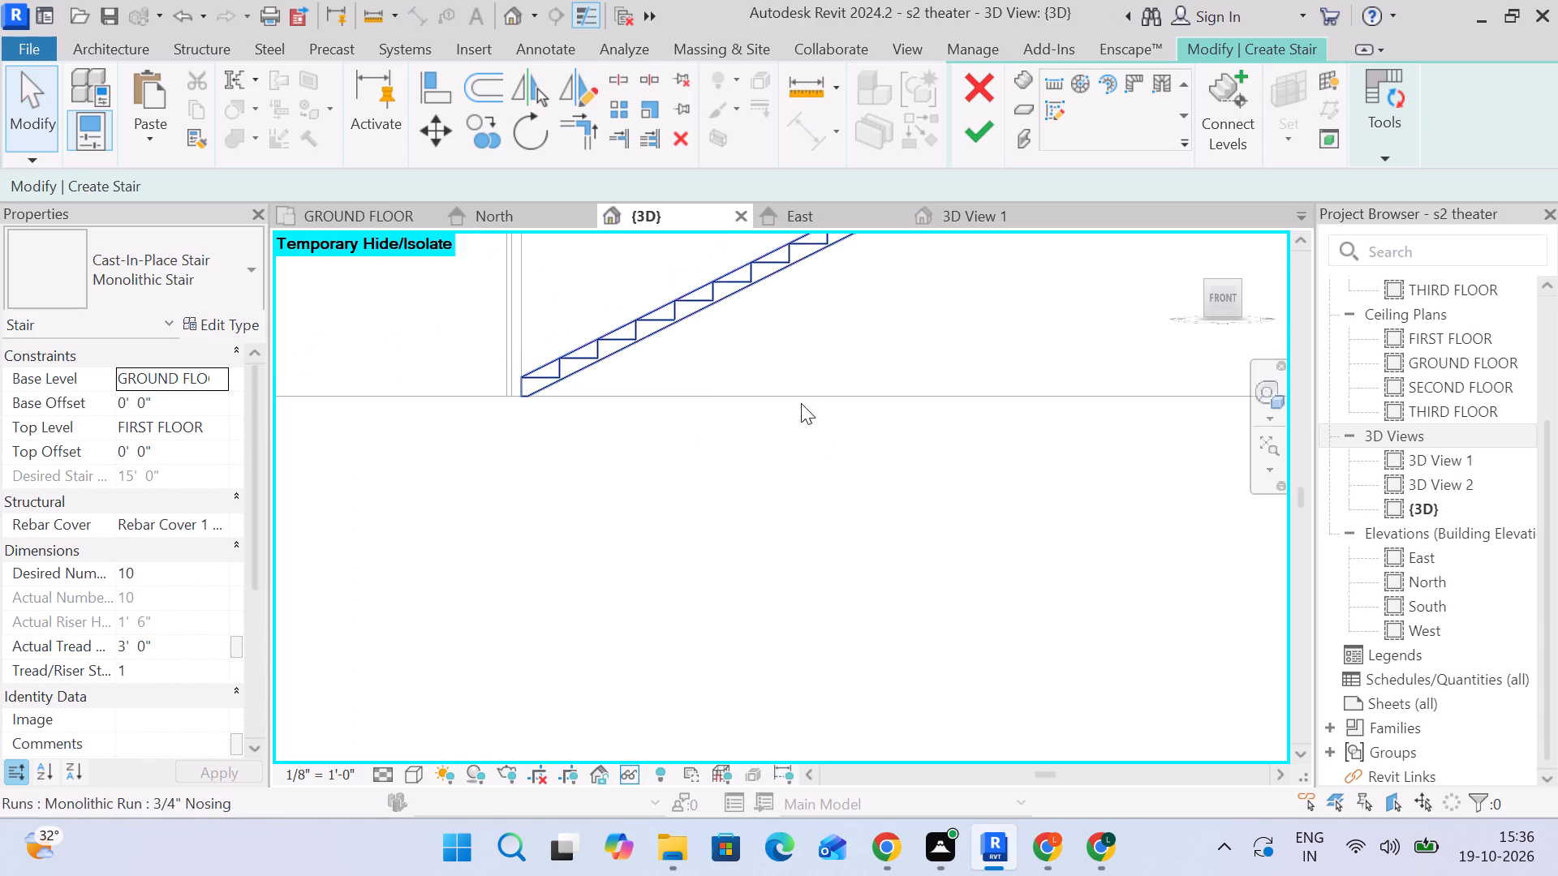
pyautogui.scroll(1, 788, 347)
pyautogui.scroll(-3, 786, 360)
pyautogui.scroll(1, 855, 419)
pyautogui.moveTo(856, 457); pyautogui.dragTo(802, 606, button='middle')
pyautogui.click(766, 397)
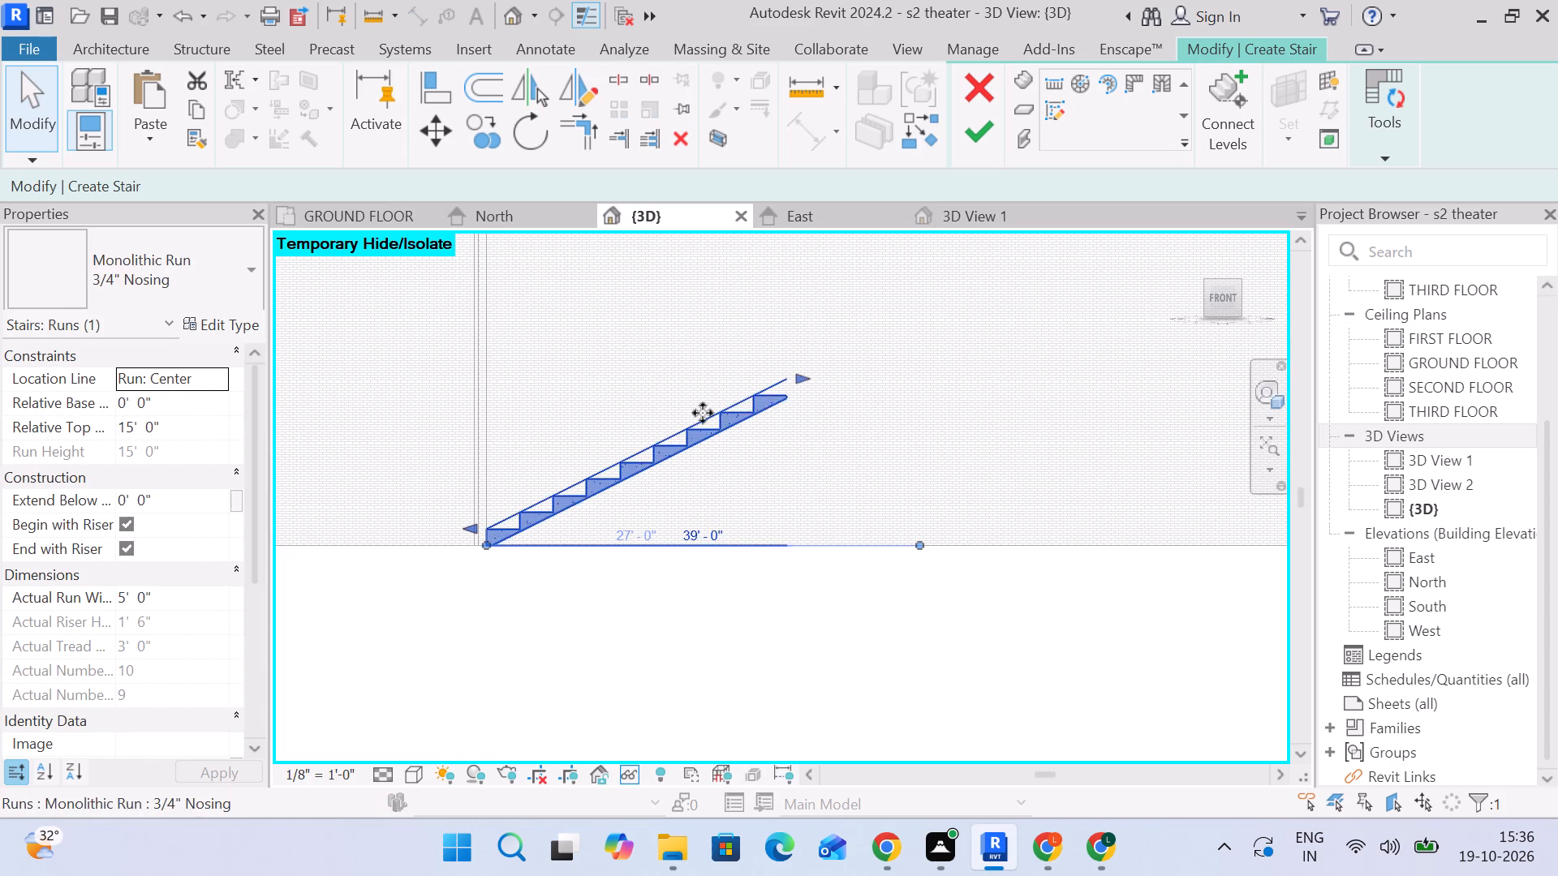
pyautogui.scroll(-2, 846, 428)
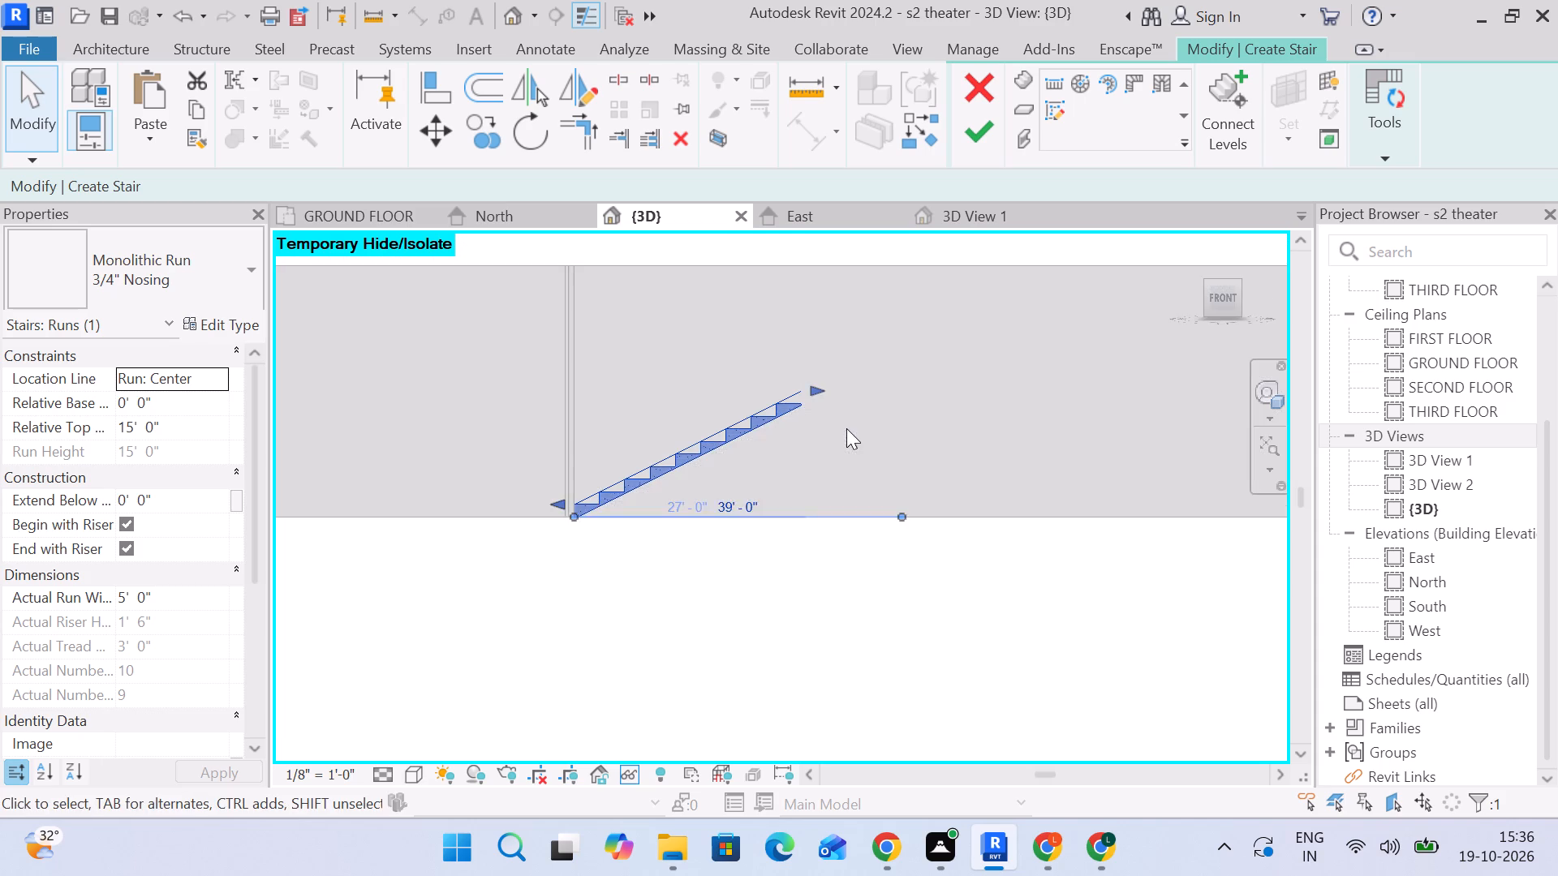
pyautogui.scroll(-1, 846, 428)
pyautogui.moveTo(851, 430); pyautogui.dragTo(717, 444, button='middle')
pyautogui.scroll(-4, 716, 444)
pyautogui.scroll(8, 716, 444)
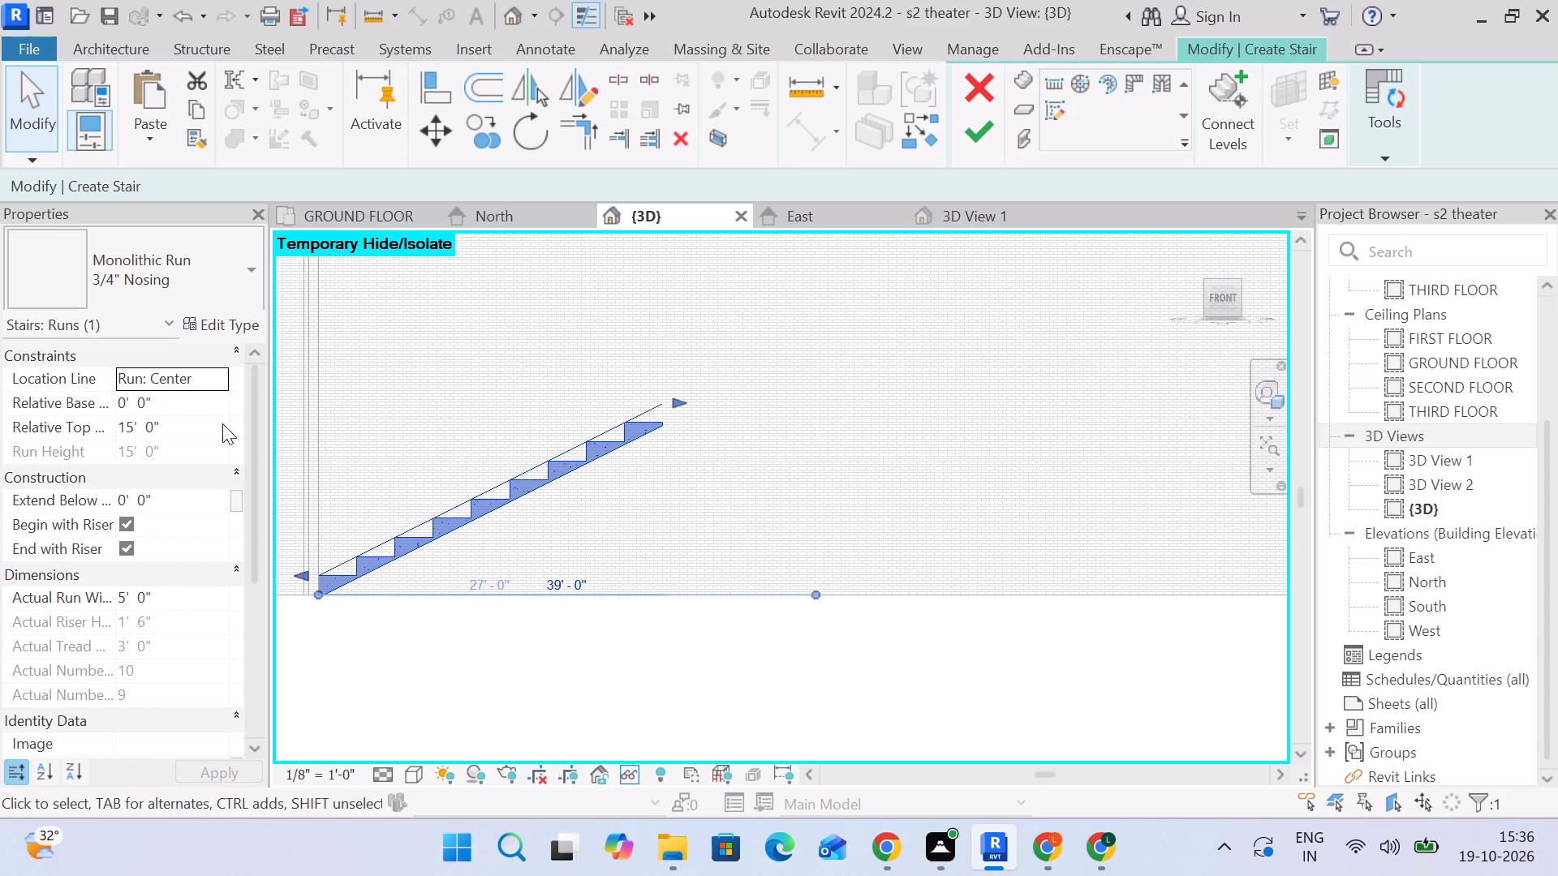
pyautogui.click(609, 672)
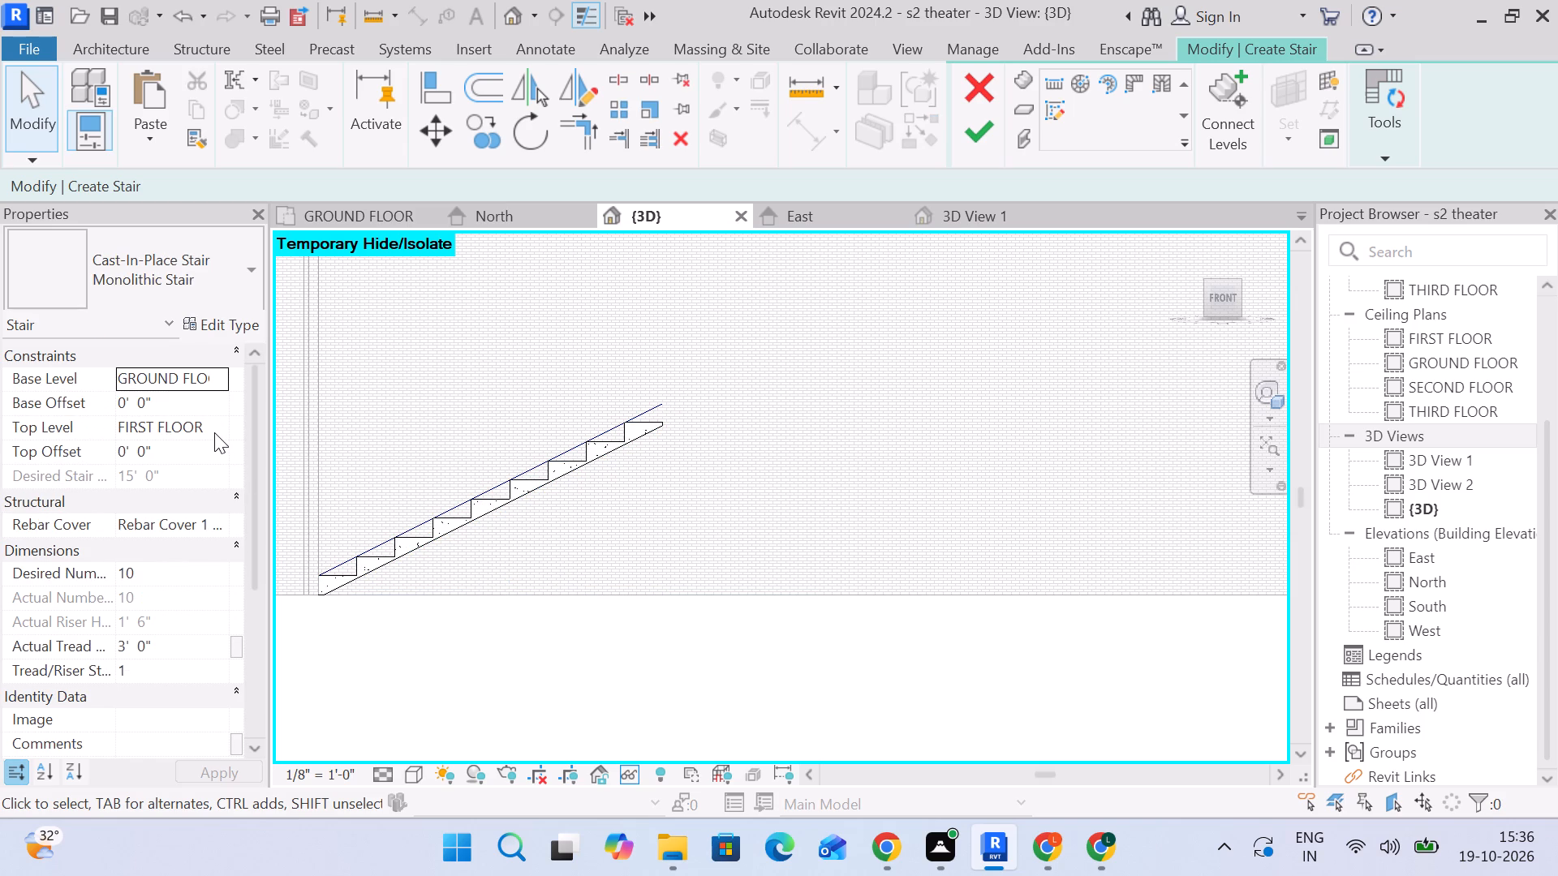
pyautogui.click(214, 422)
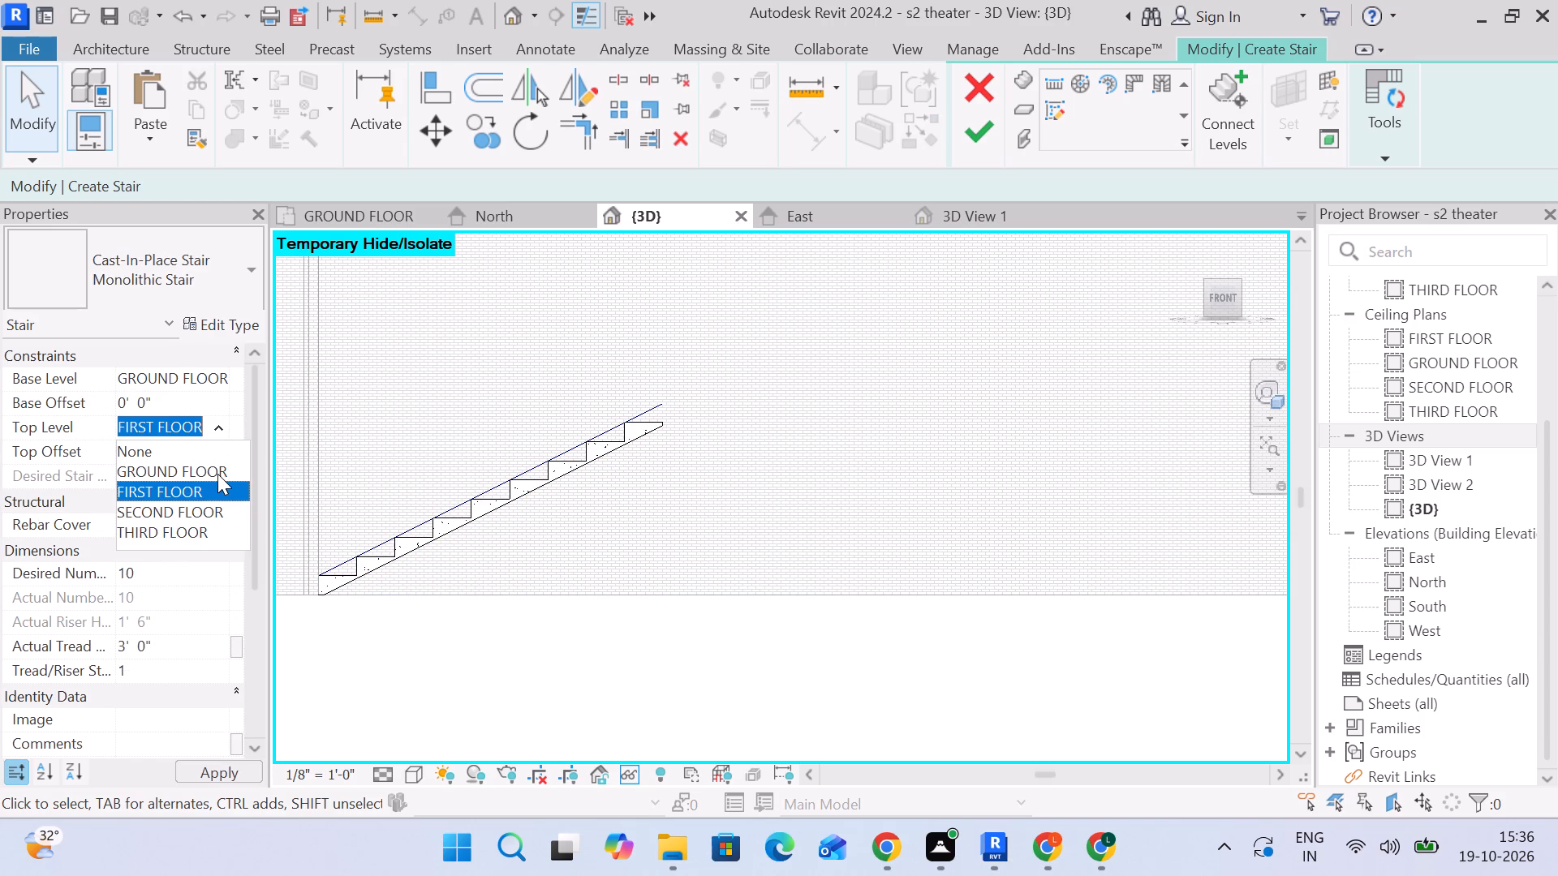
pyautogui.click(221, 419)
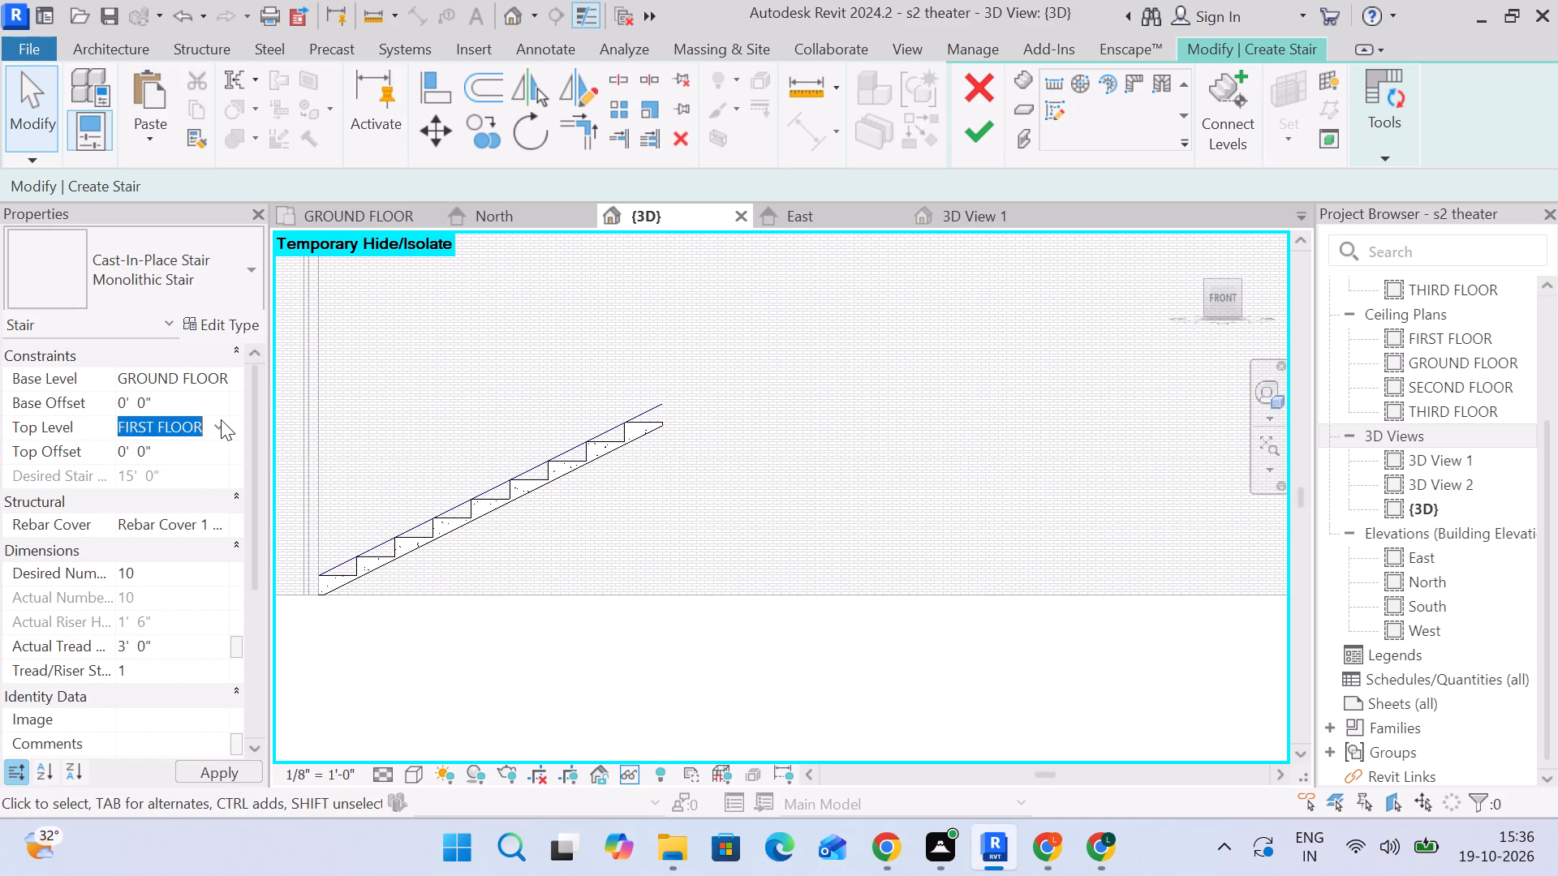
pyautogui.click(168, 455)
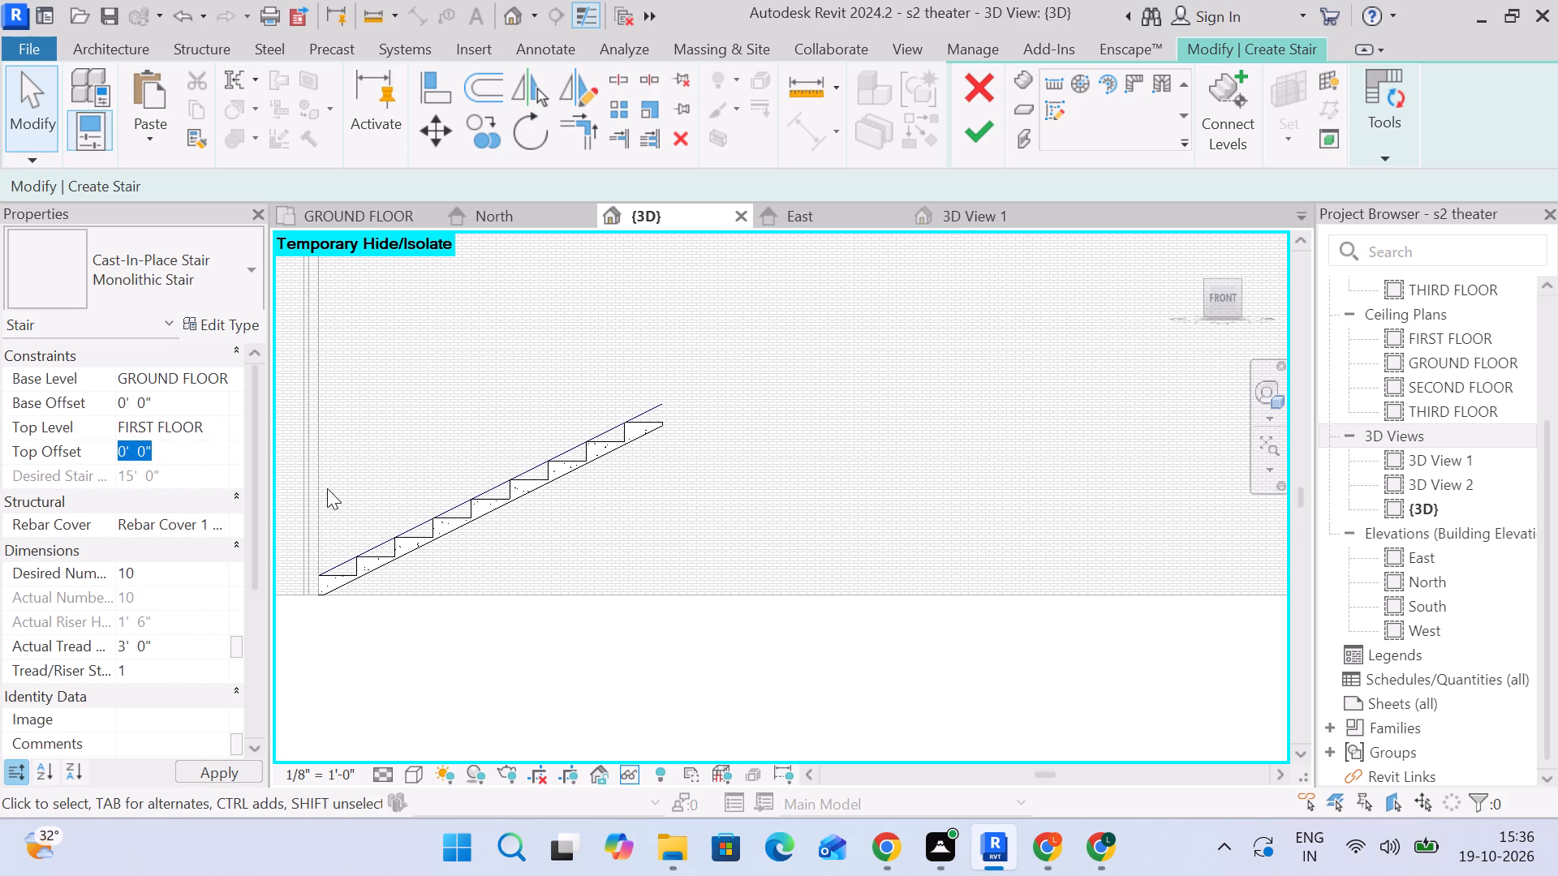
pyautogui.scroll(-6, 606, 474)
pyautogui.scroll(2, 980, 390)
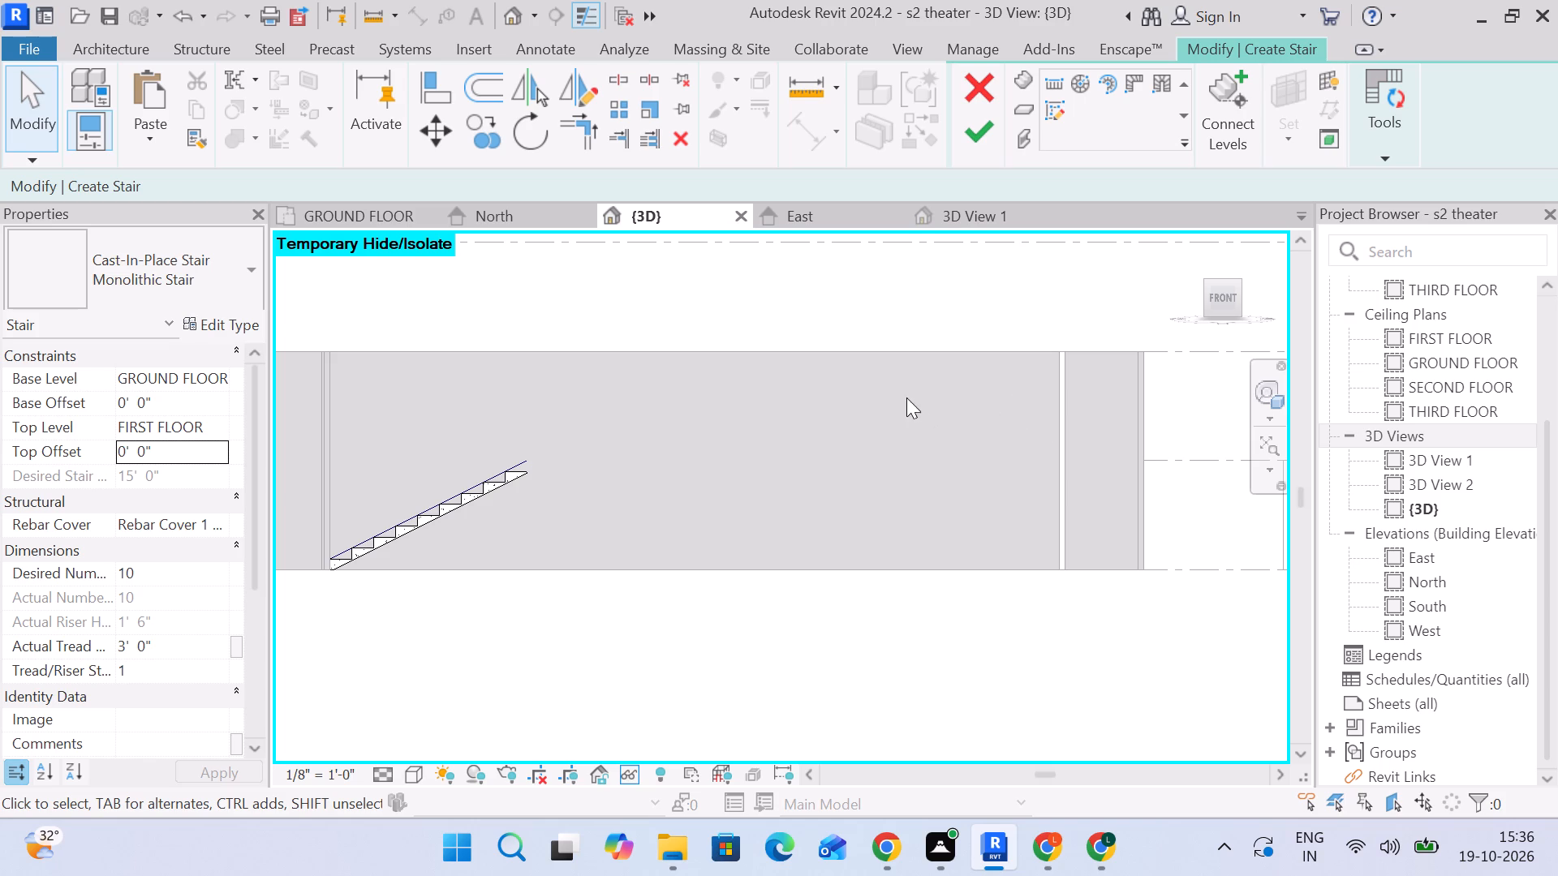
# Set the Monolithic Stair type's maximum riser height to 5".
pyautogui.click(226, 315)
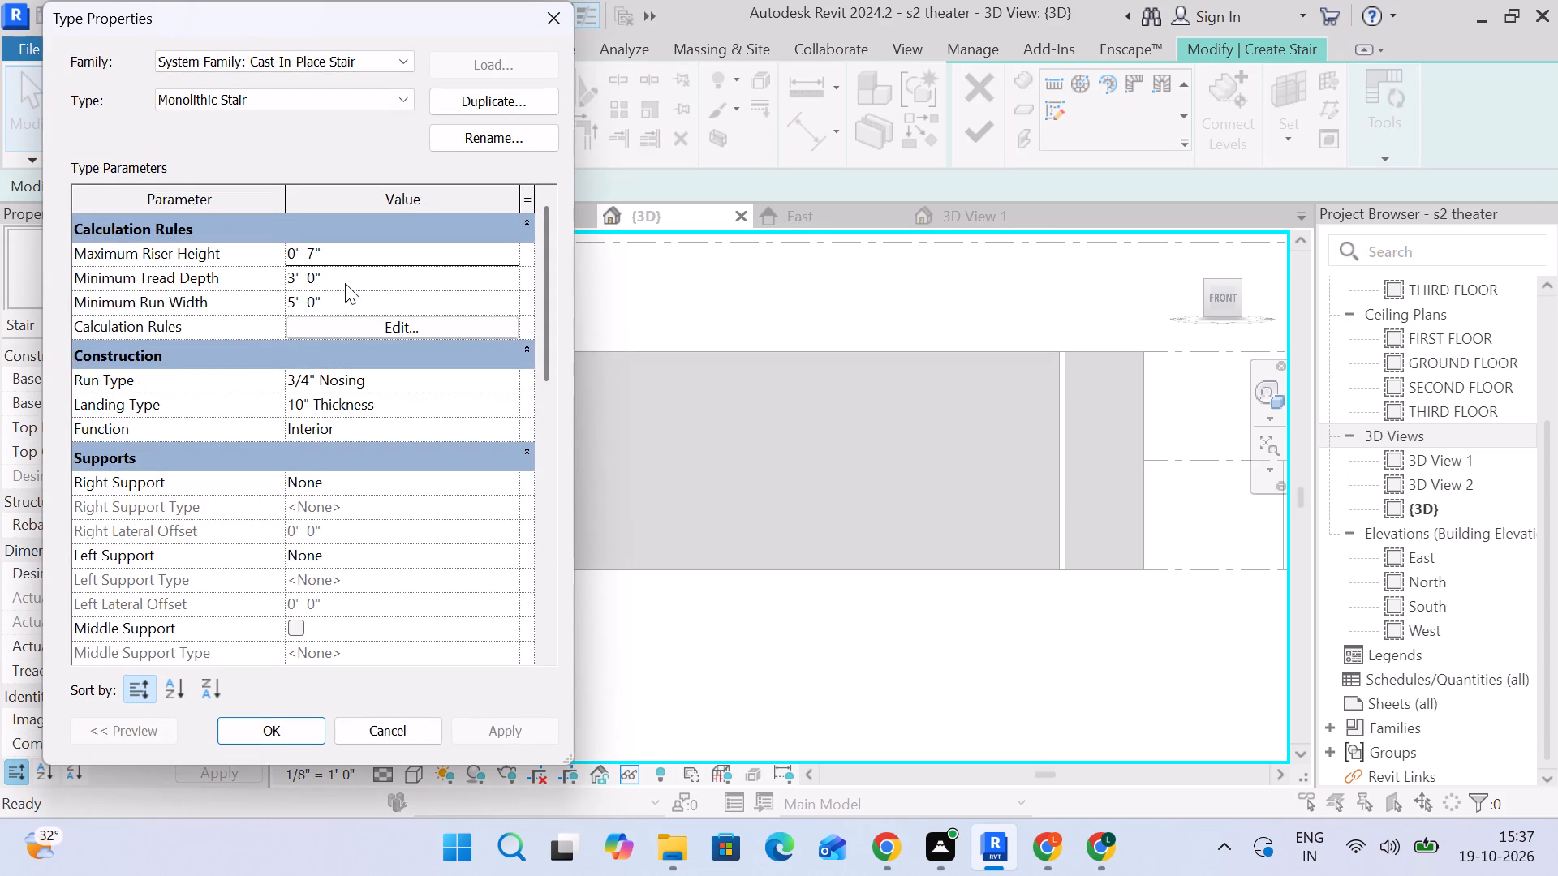
pyautogui.click(338, 246)
pyautogui.press('6')
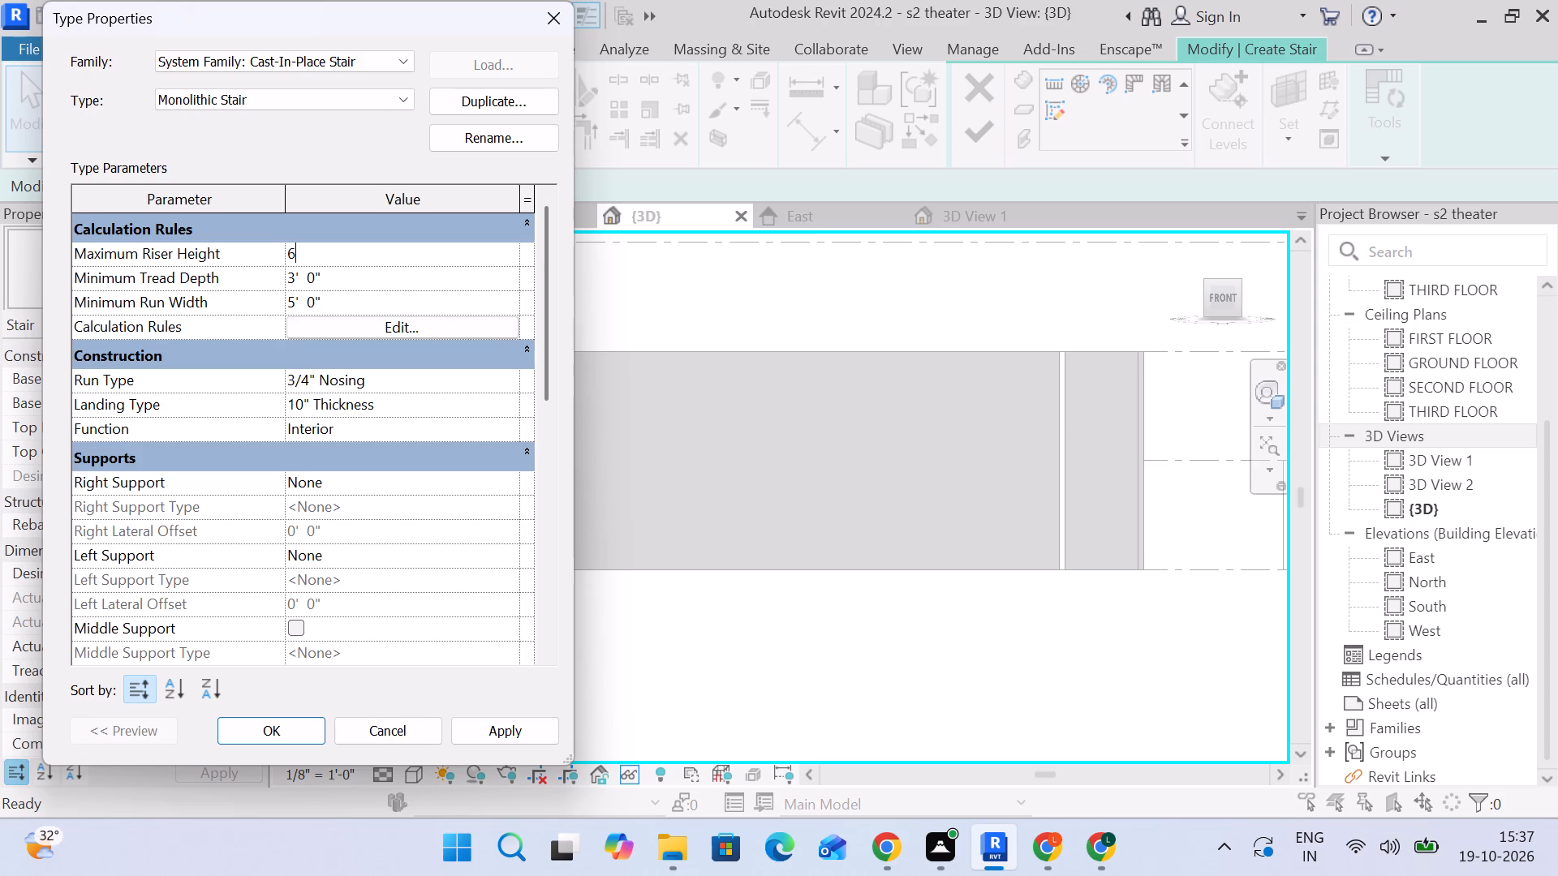
pyautogui.press('BackSpace')
pyautogui.press('5')
pyautogui.hotkey('shift', '"')
pyautogui.press('Return')
pyautogui.click(513, 731)
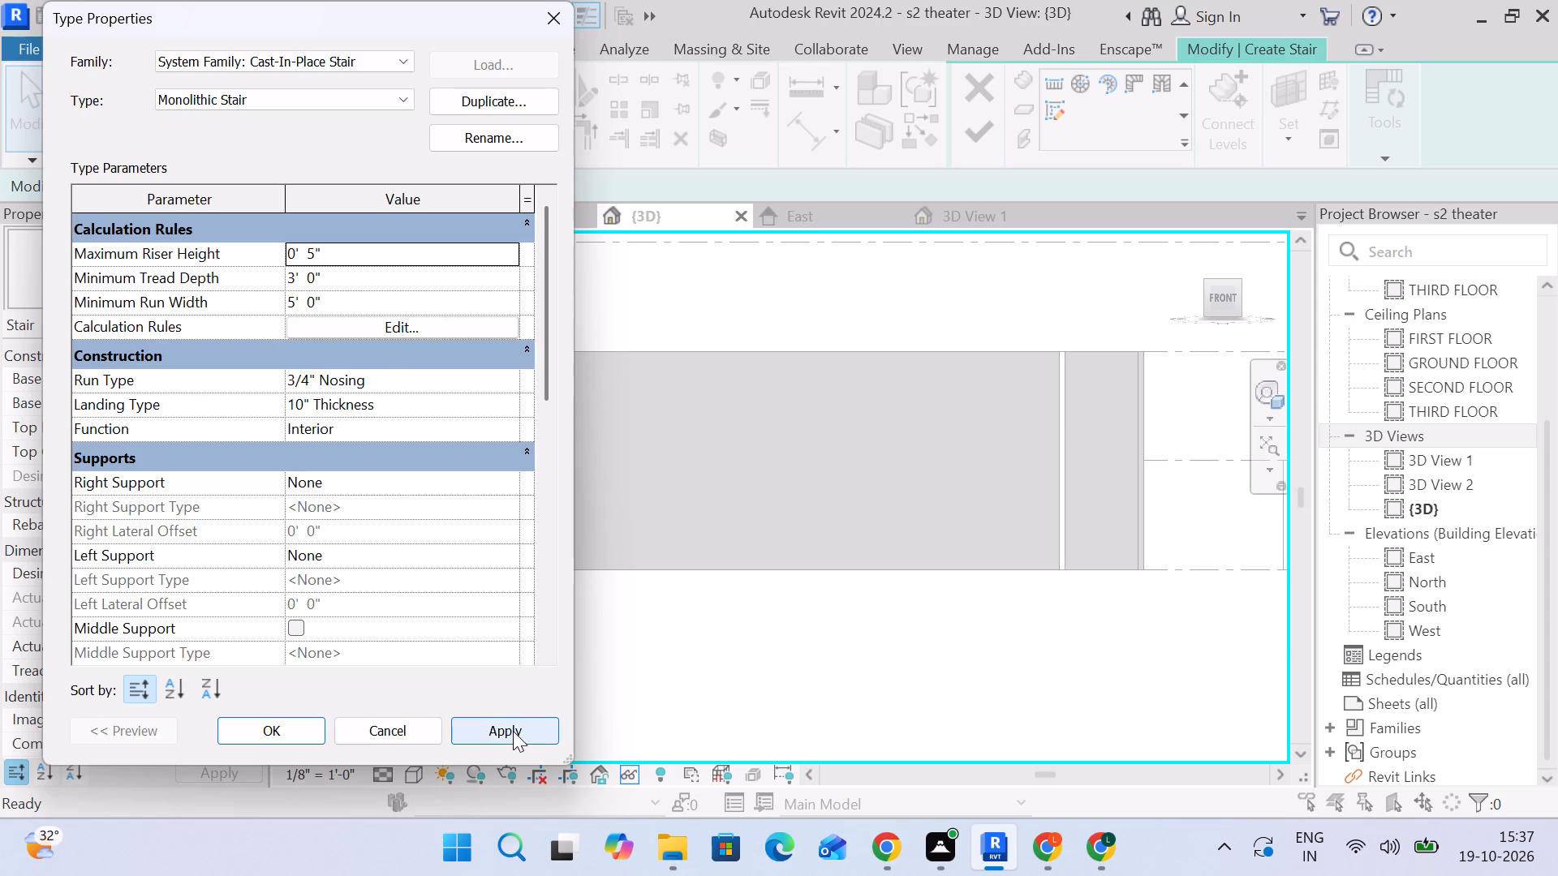
pyautogui.click(305, 726)
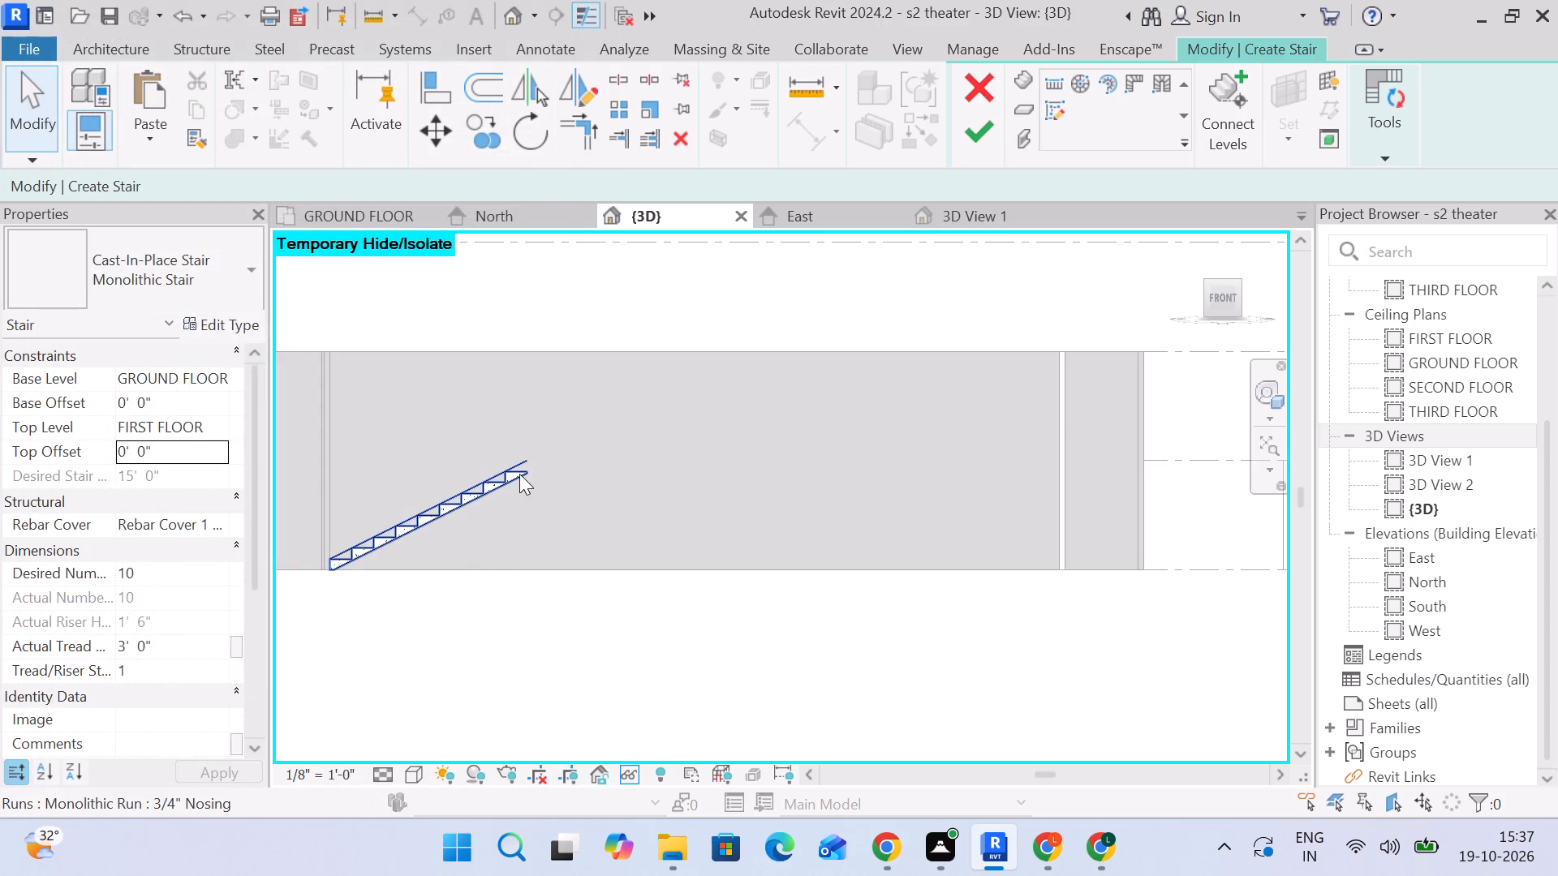
# Check the stair run's relative top height and the whole stair's top offset.
pyautogui.click(510, 472)
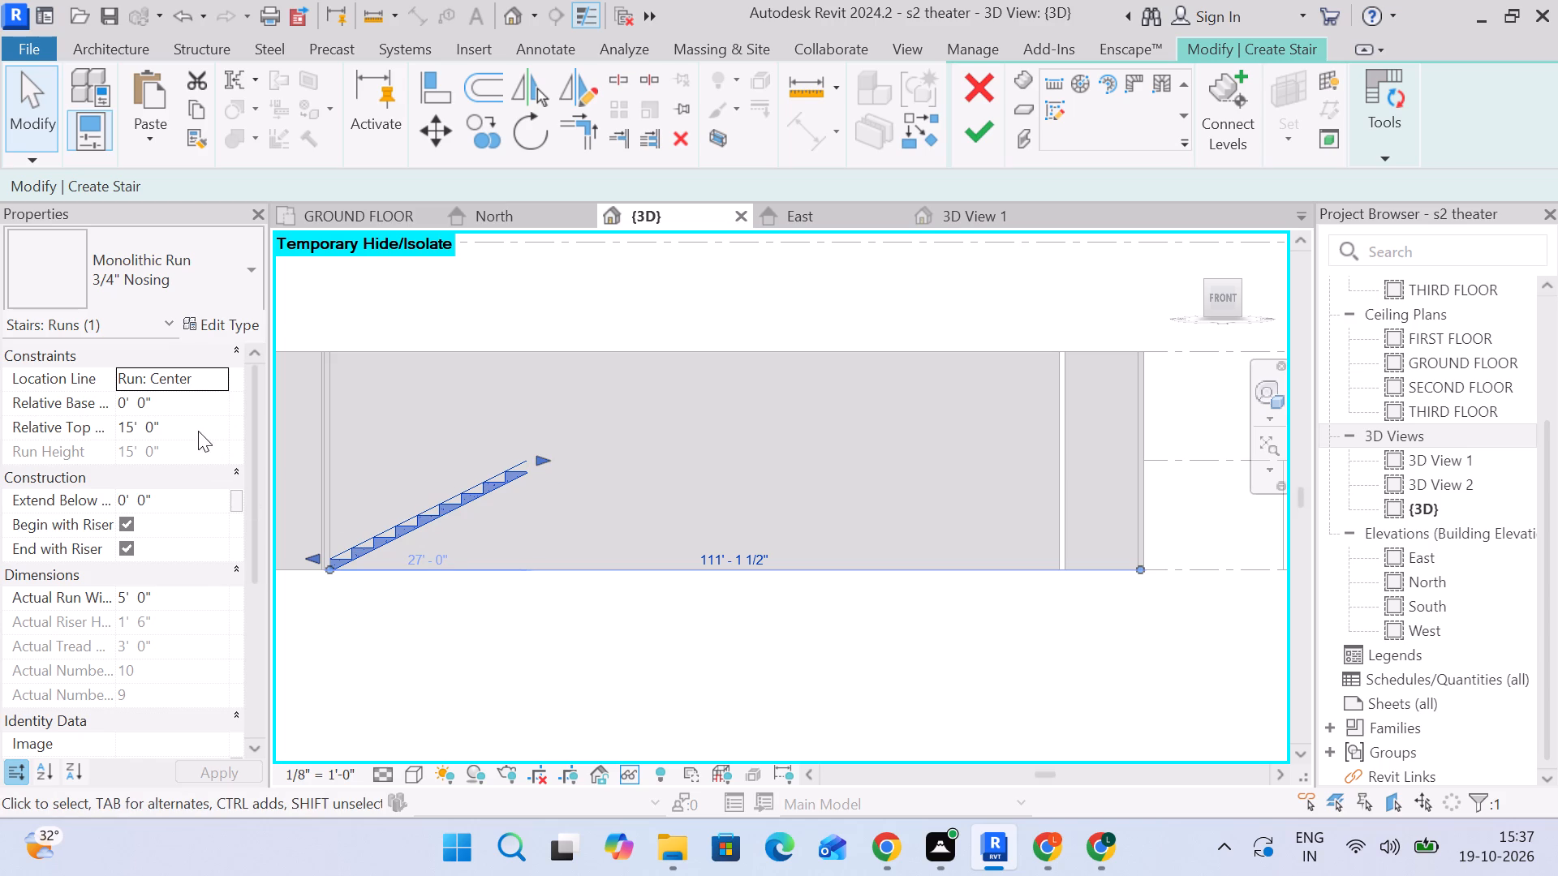
pyautogui.click(217, 418)
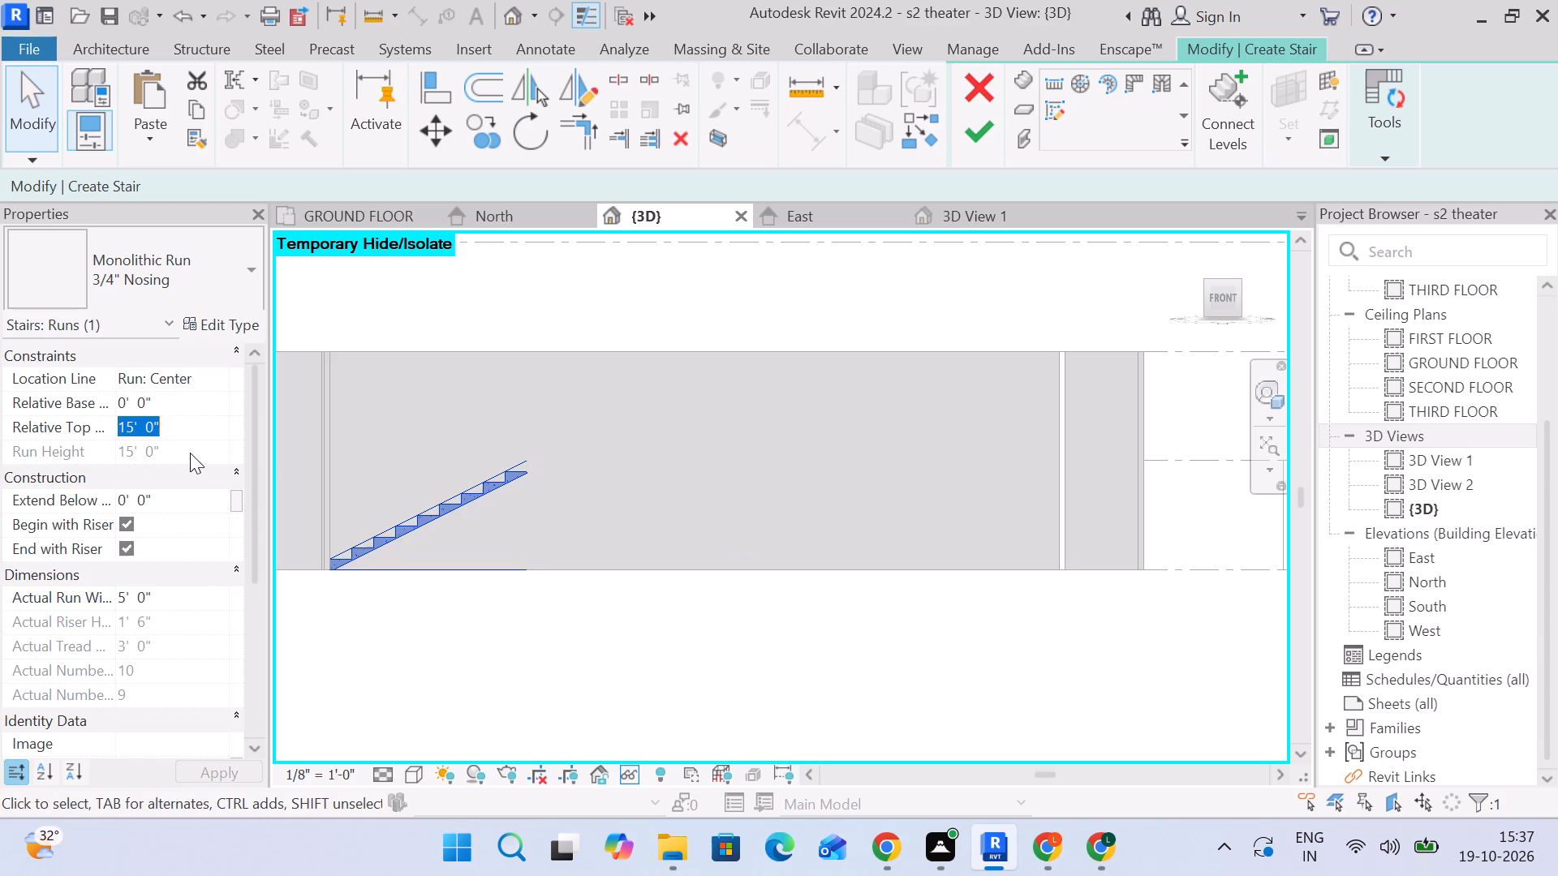
pyautogui.click(386, 663)
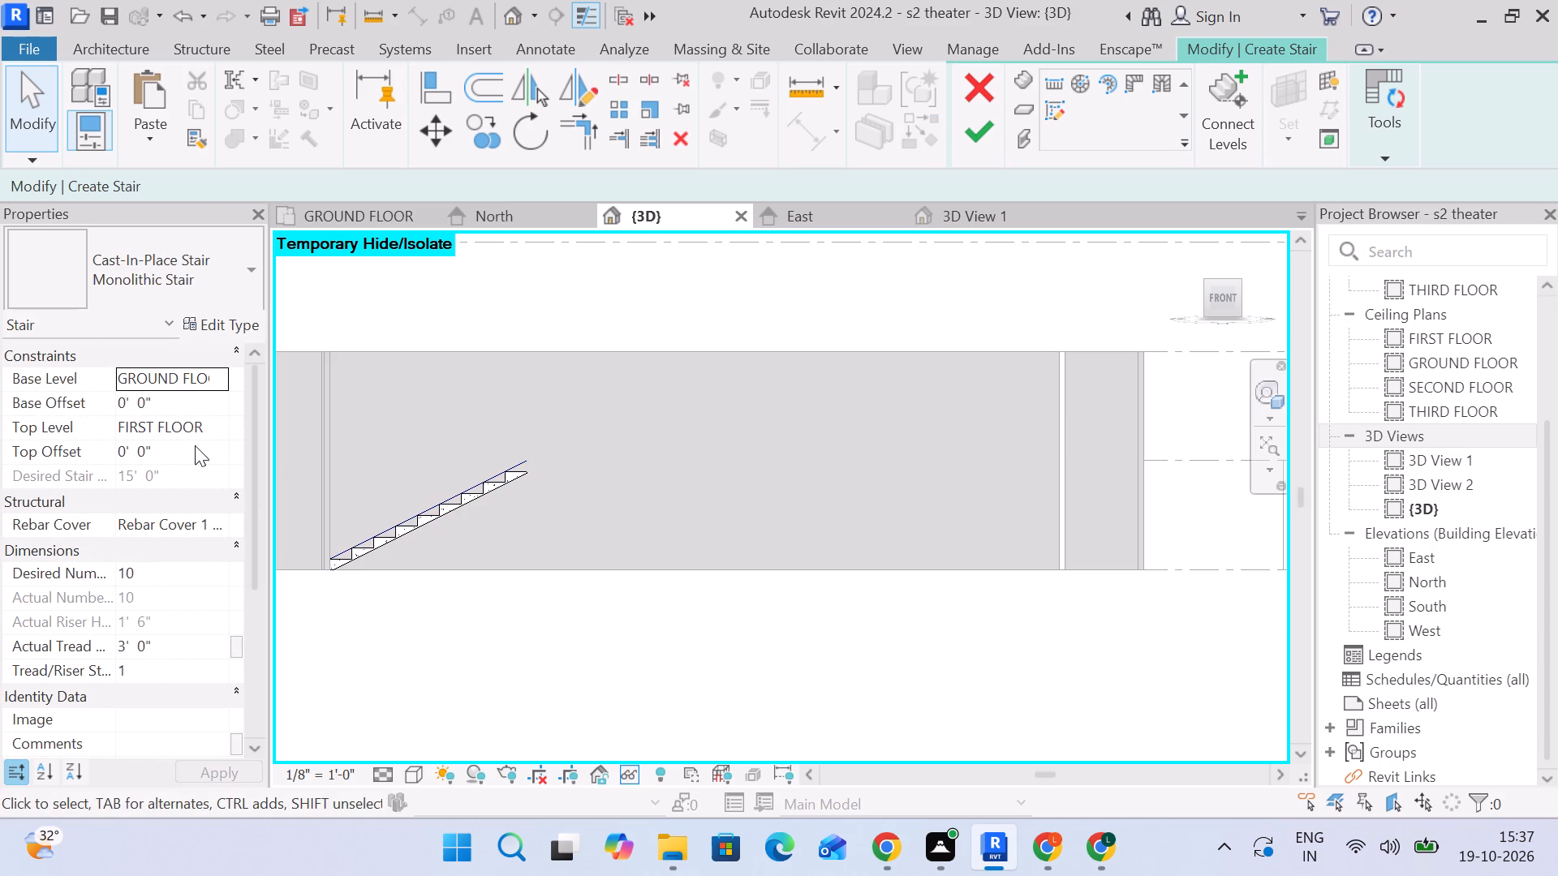
pyautogui.click(194, 444)
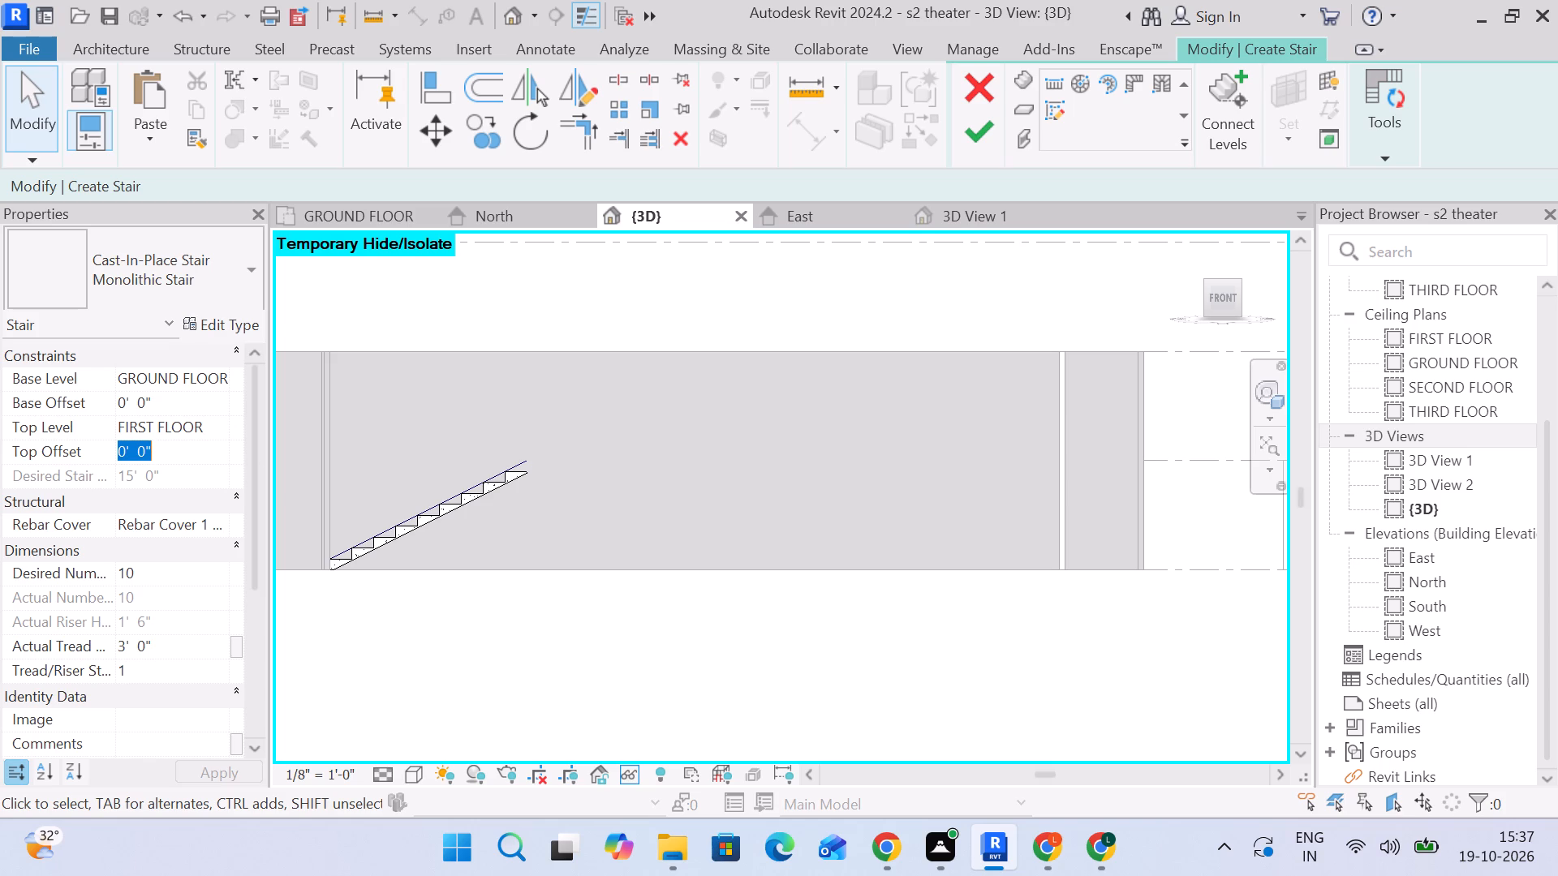
pyautogui.click(949, 845)
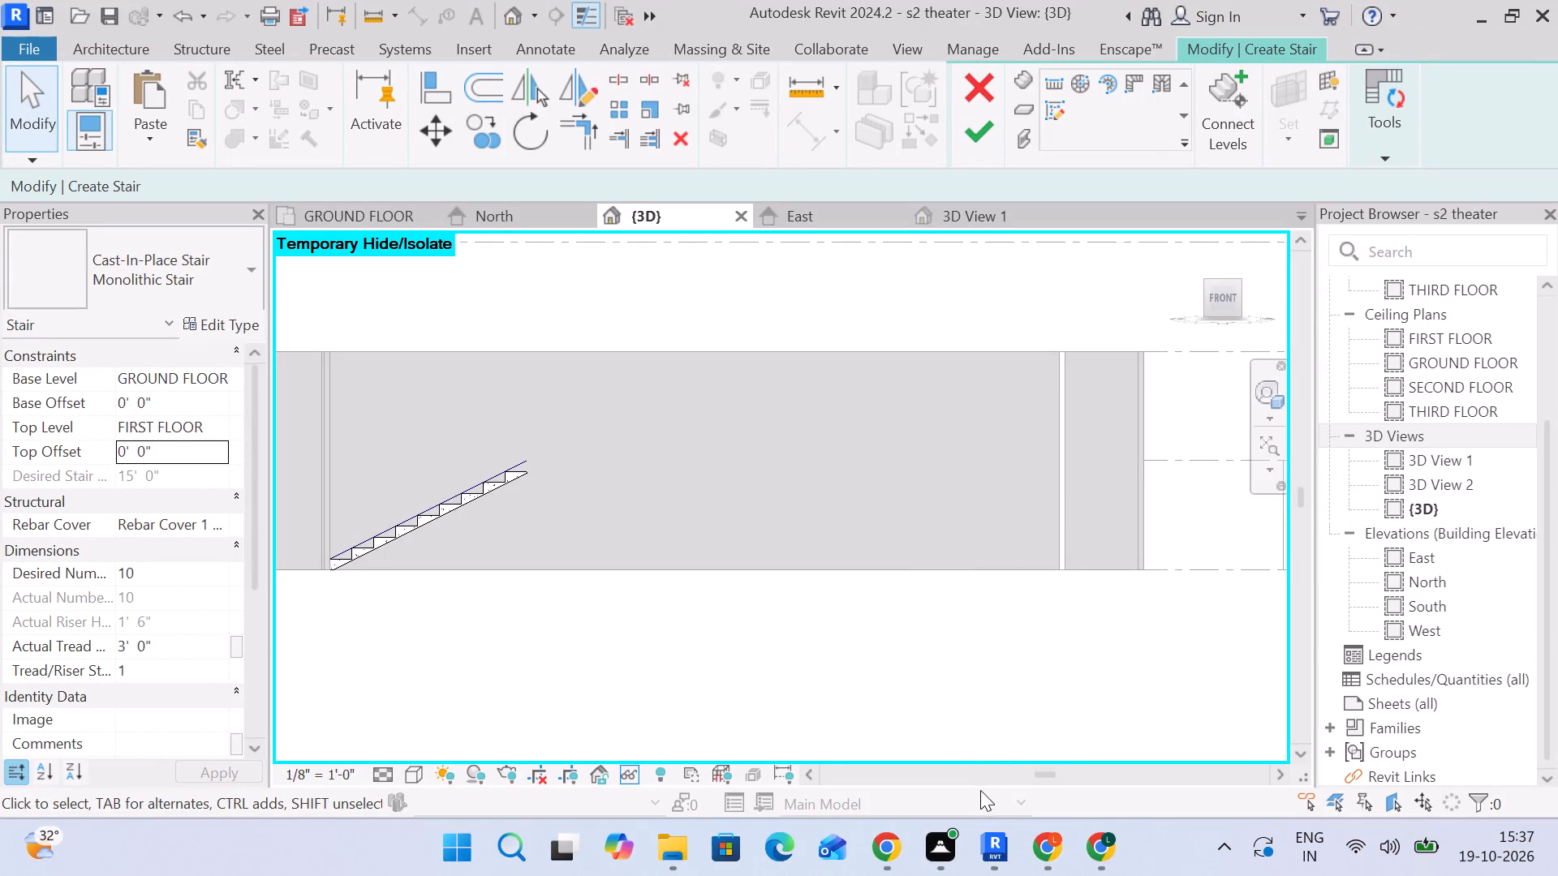
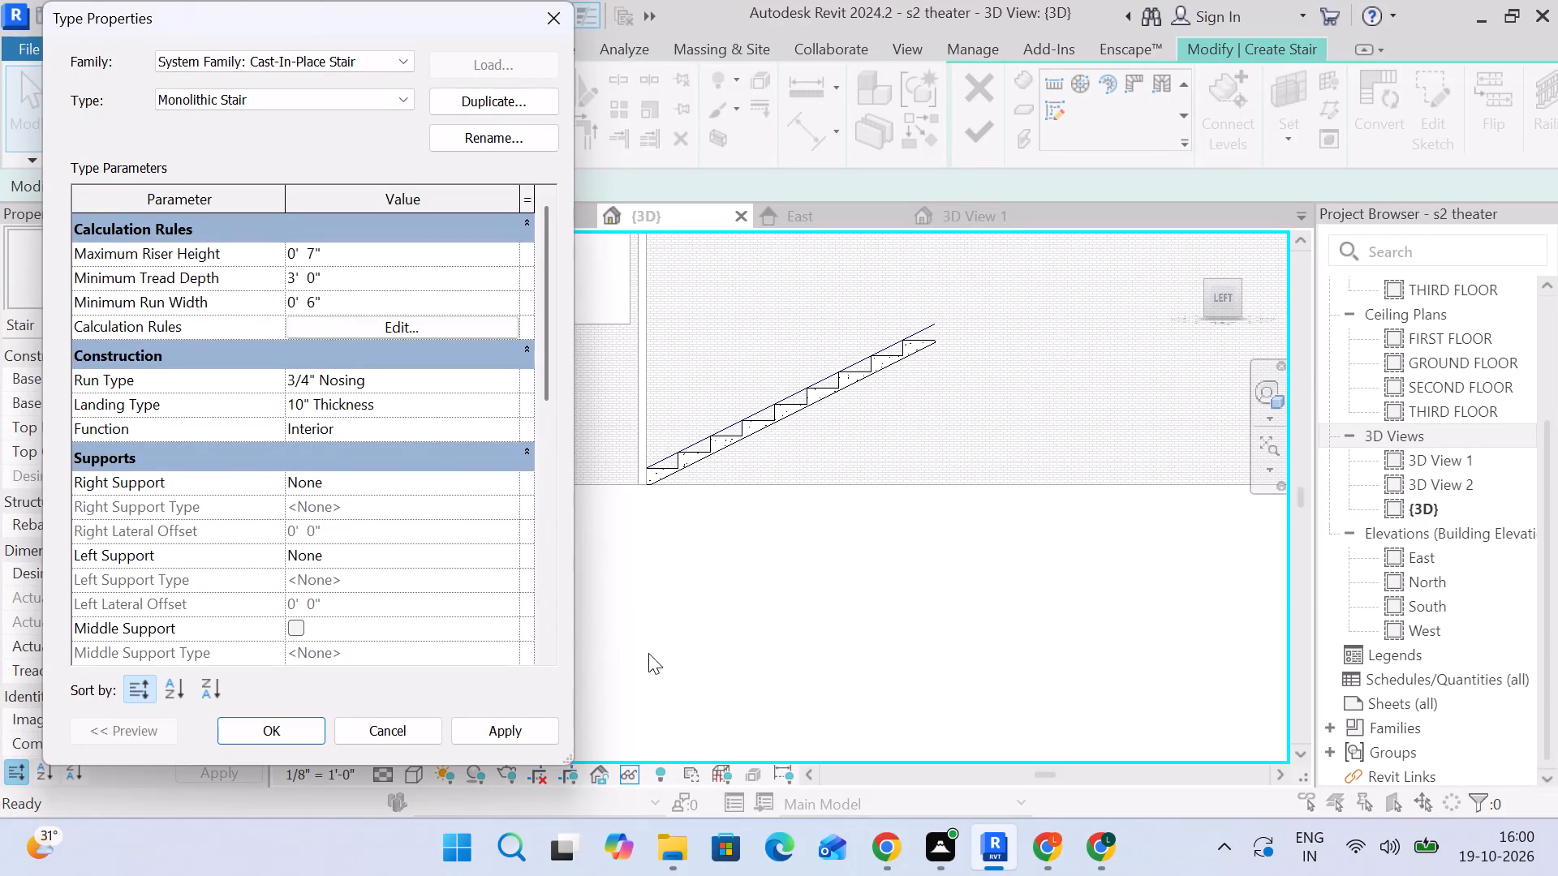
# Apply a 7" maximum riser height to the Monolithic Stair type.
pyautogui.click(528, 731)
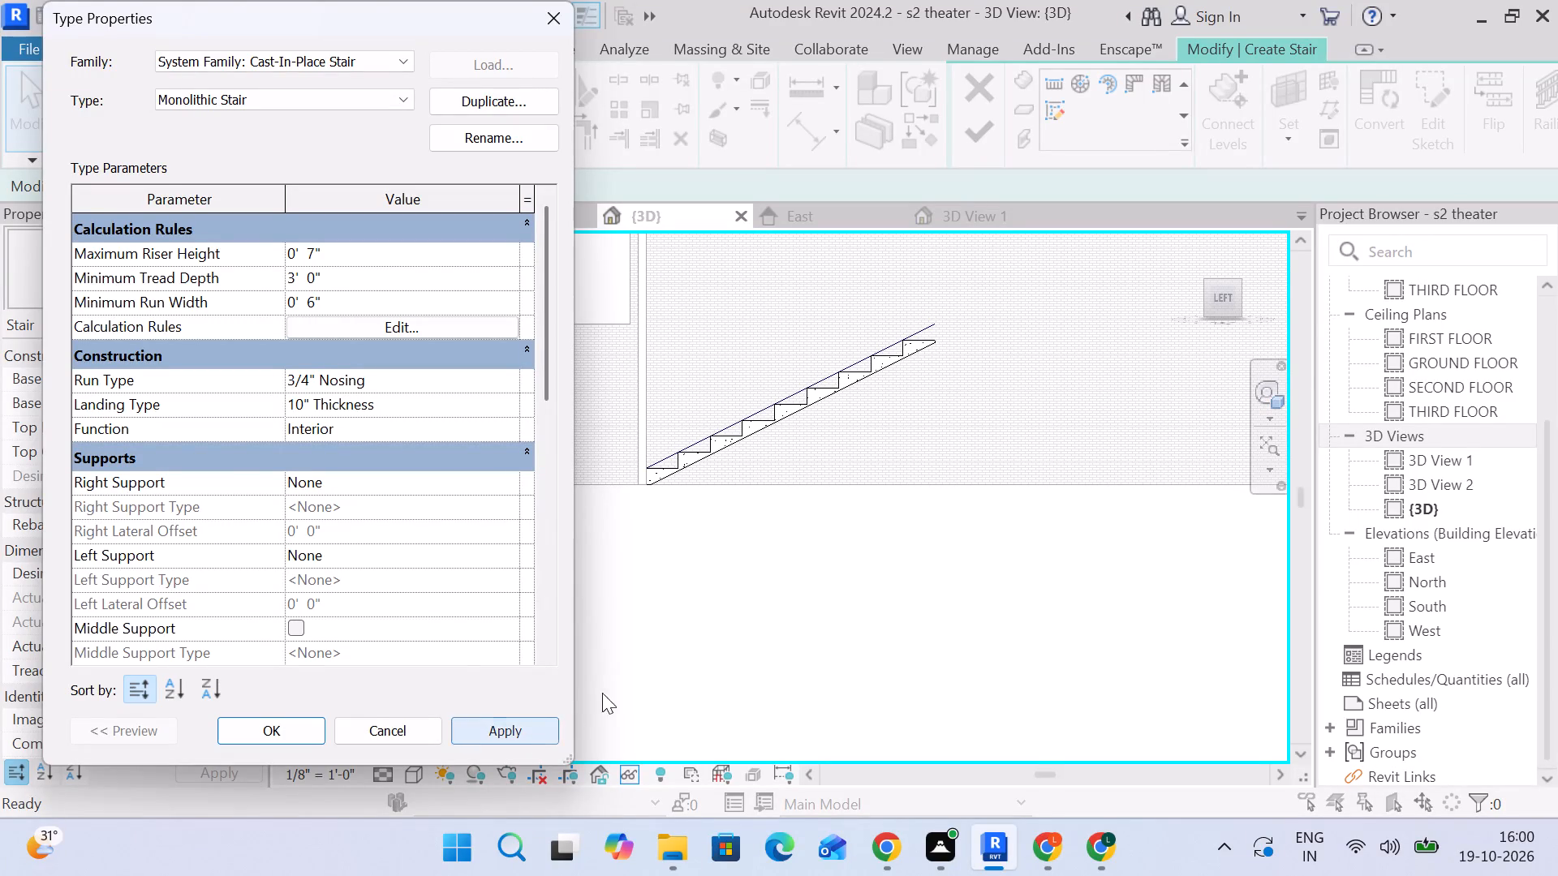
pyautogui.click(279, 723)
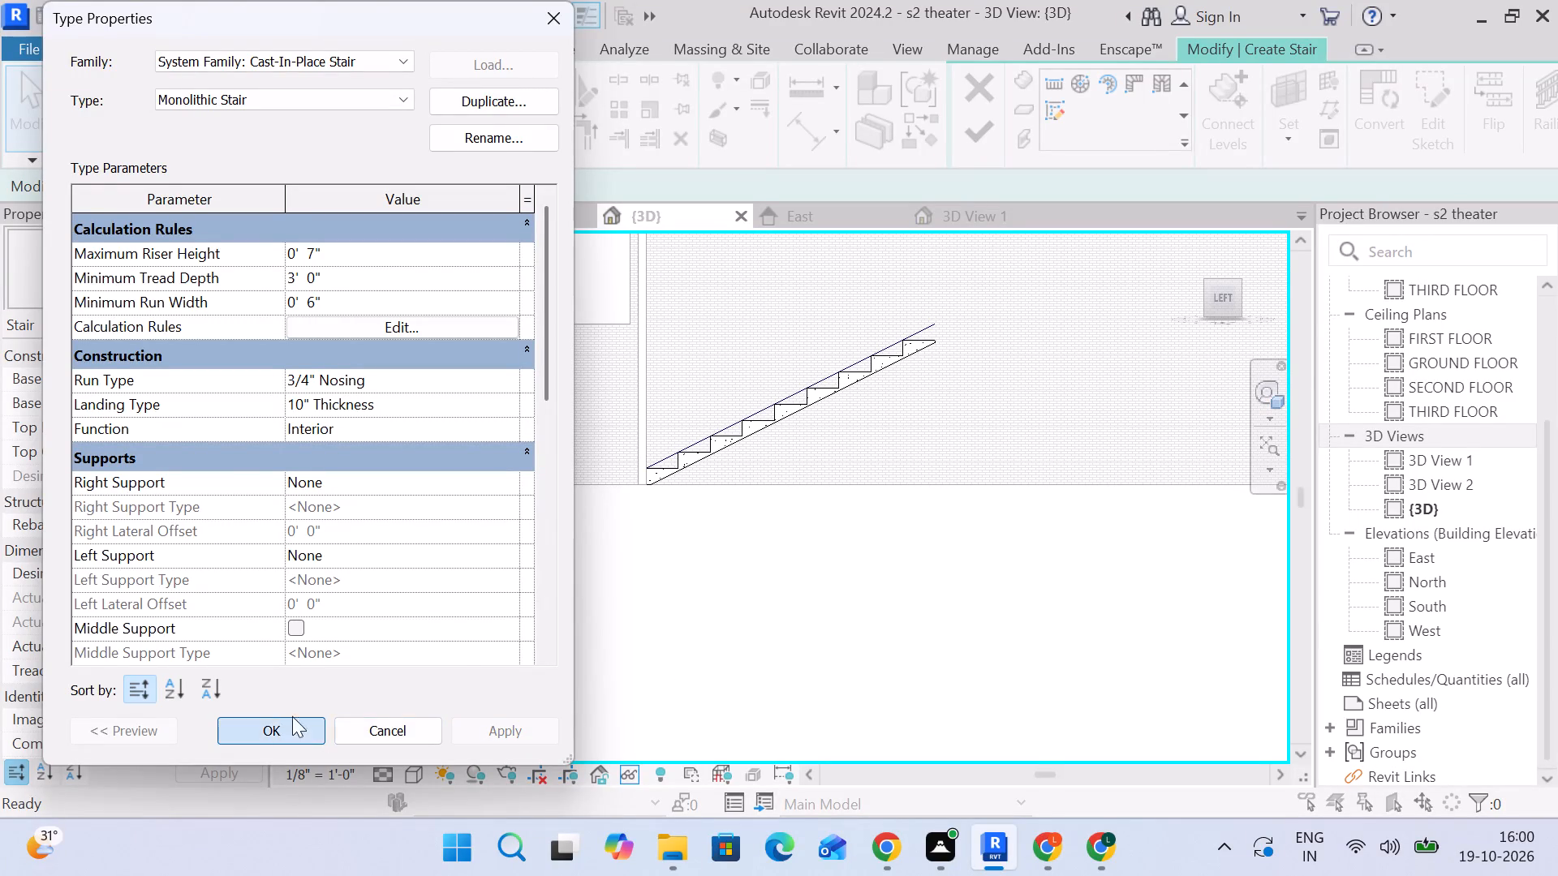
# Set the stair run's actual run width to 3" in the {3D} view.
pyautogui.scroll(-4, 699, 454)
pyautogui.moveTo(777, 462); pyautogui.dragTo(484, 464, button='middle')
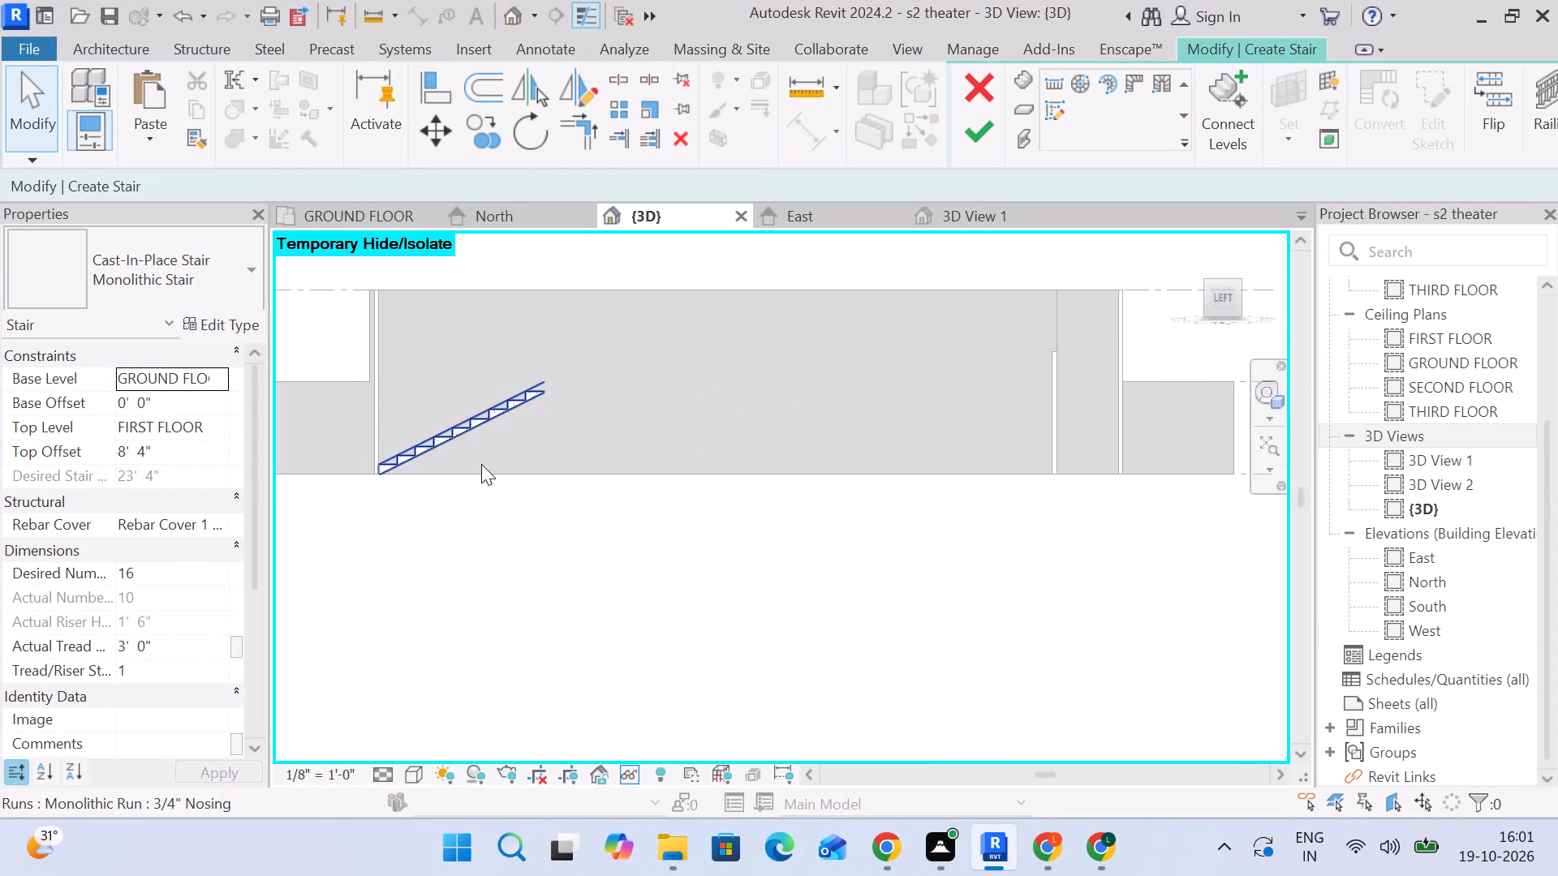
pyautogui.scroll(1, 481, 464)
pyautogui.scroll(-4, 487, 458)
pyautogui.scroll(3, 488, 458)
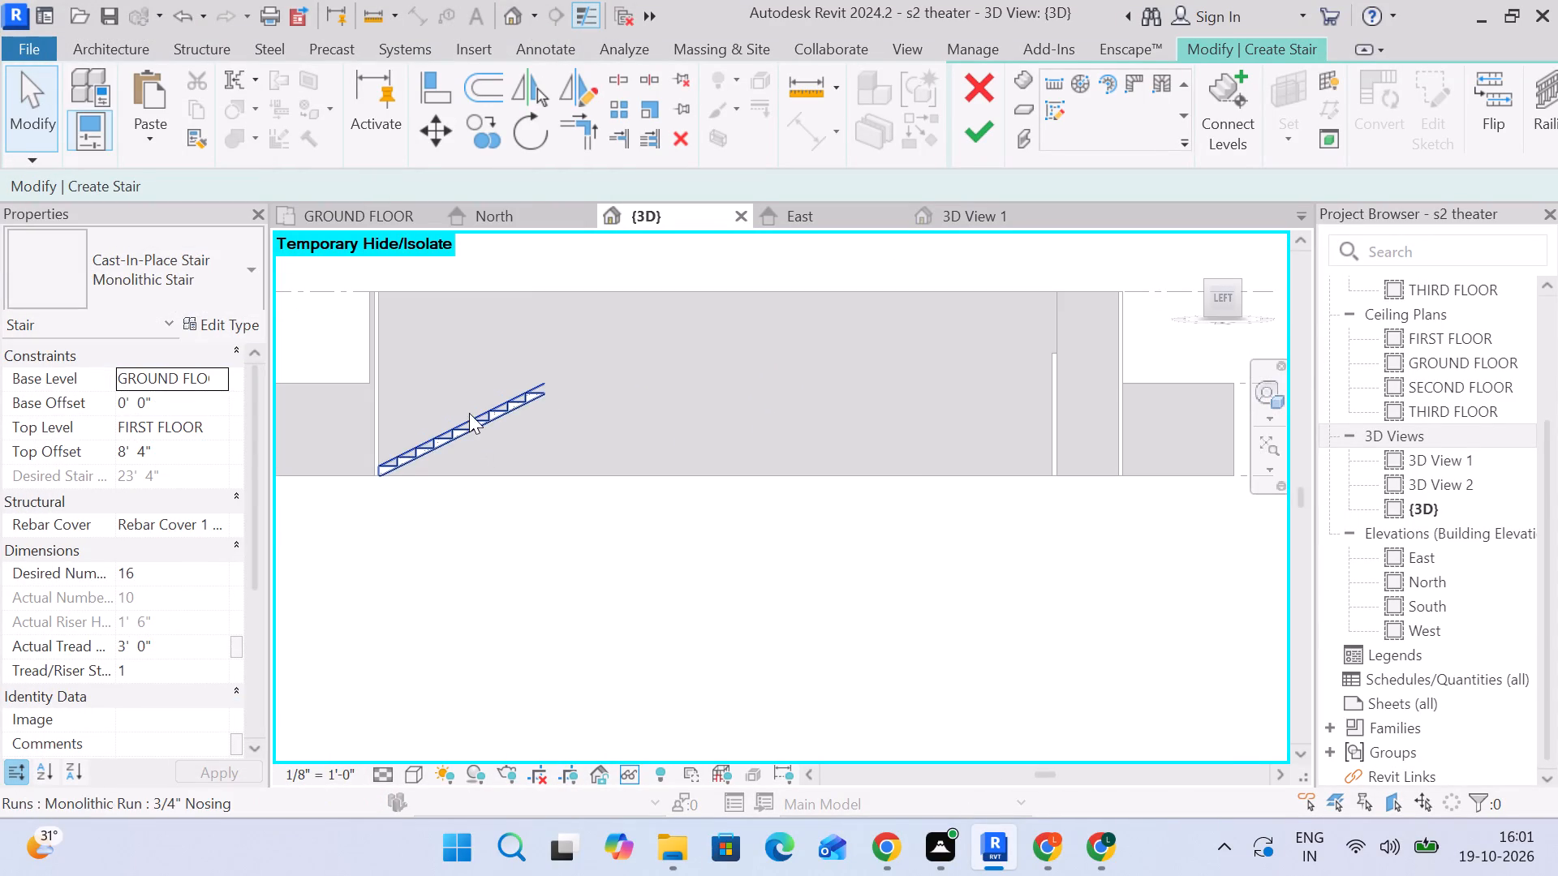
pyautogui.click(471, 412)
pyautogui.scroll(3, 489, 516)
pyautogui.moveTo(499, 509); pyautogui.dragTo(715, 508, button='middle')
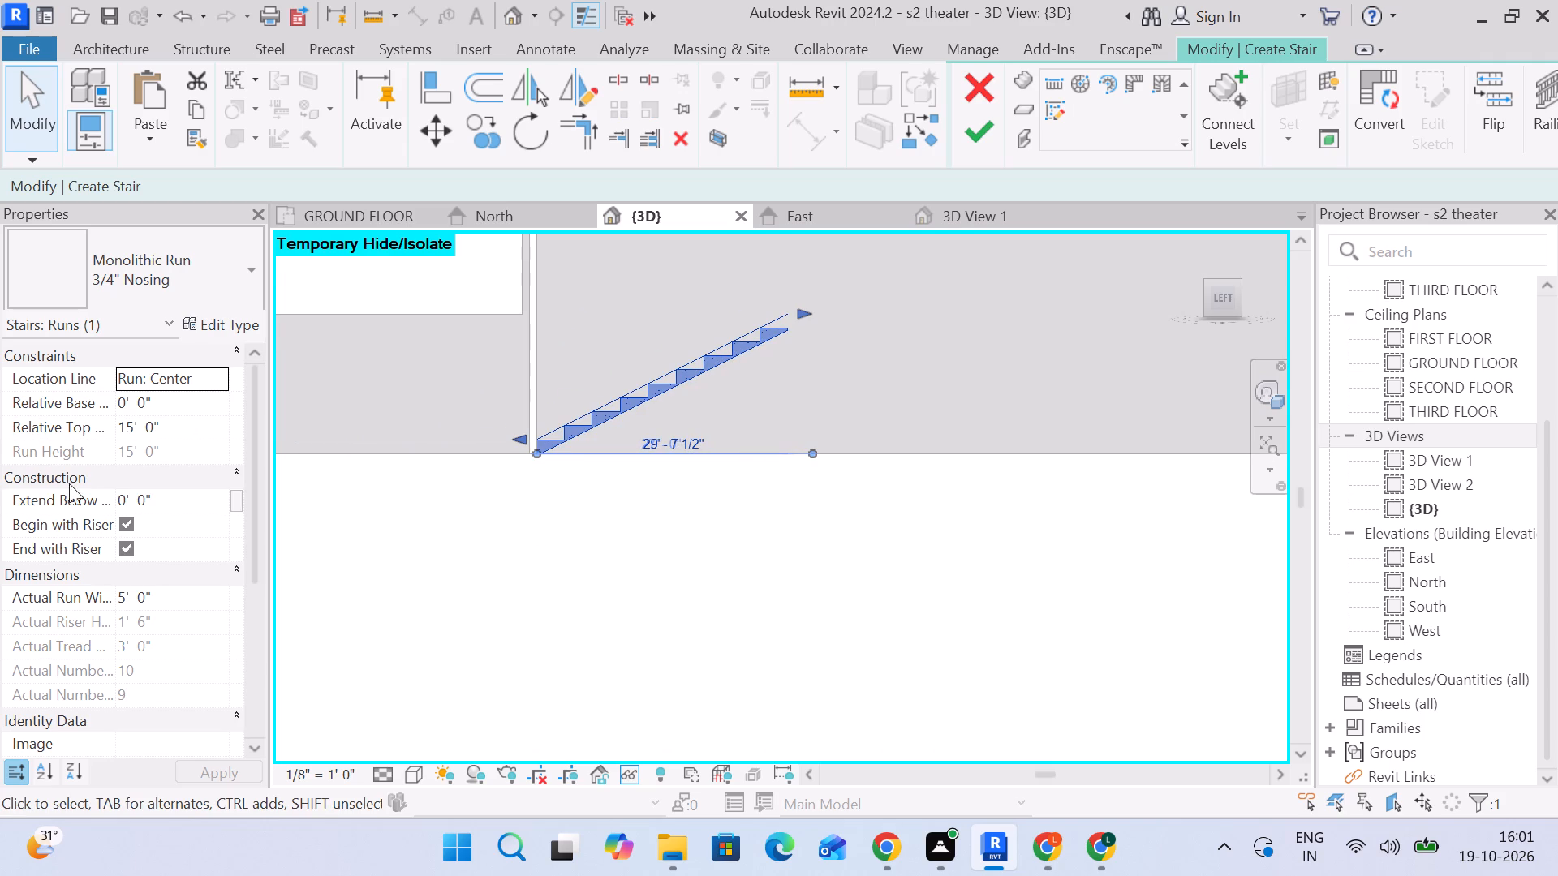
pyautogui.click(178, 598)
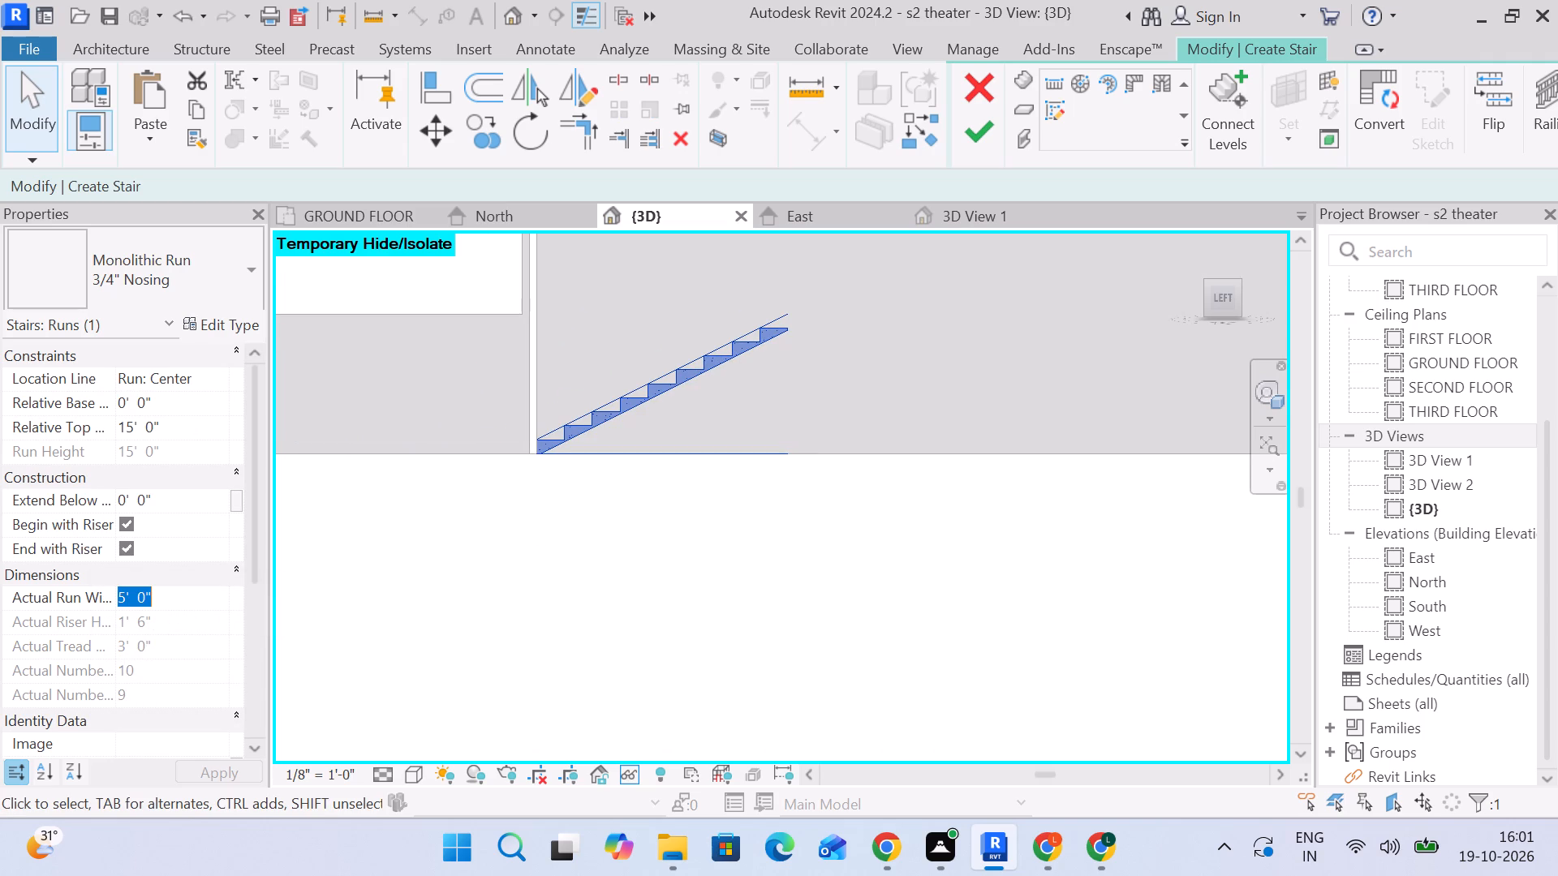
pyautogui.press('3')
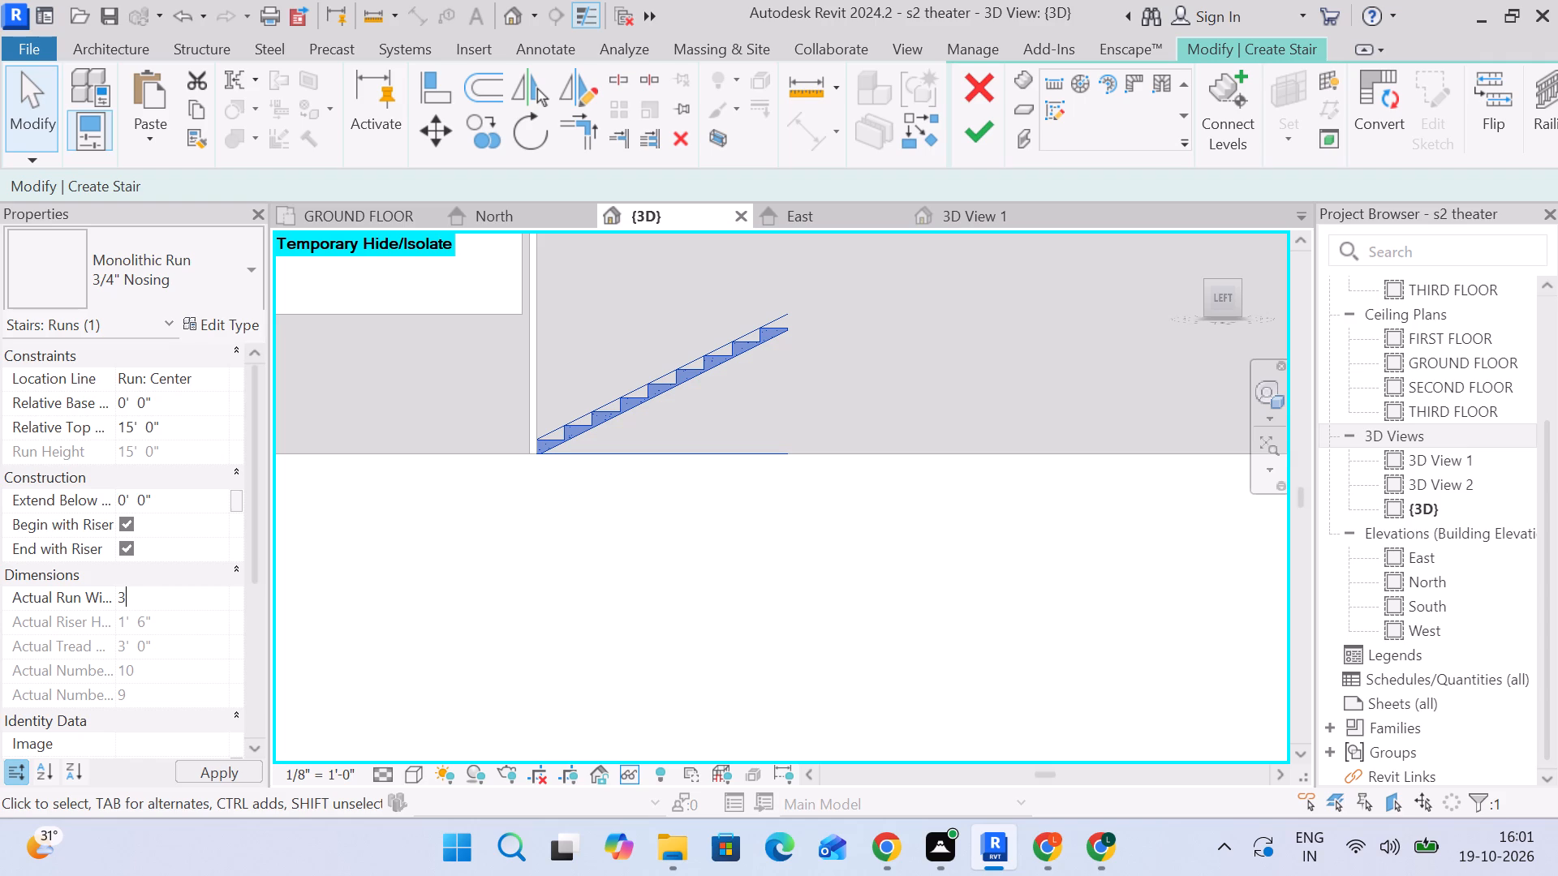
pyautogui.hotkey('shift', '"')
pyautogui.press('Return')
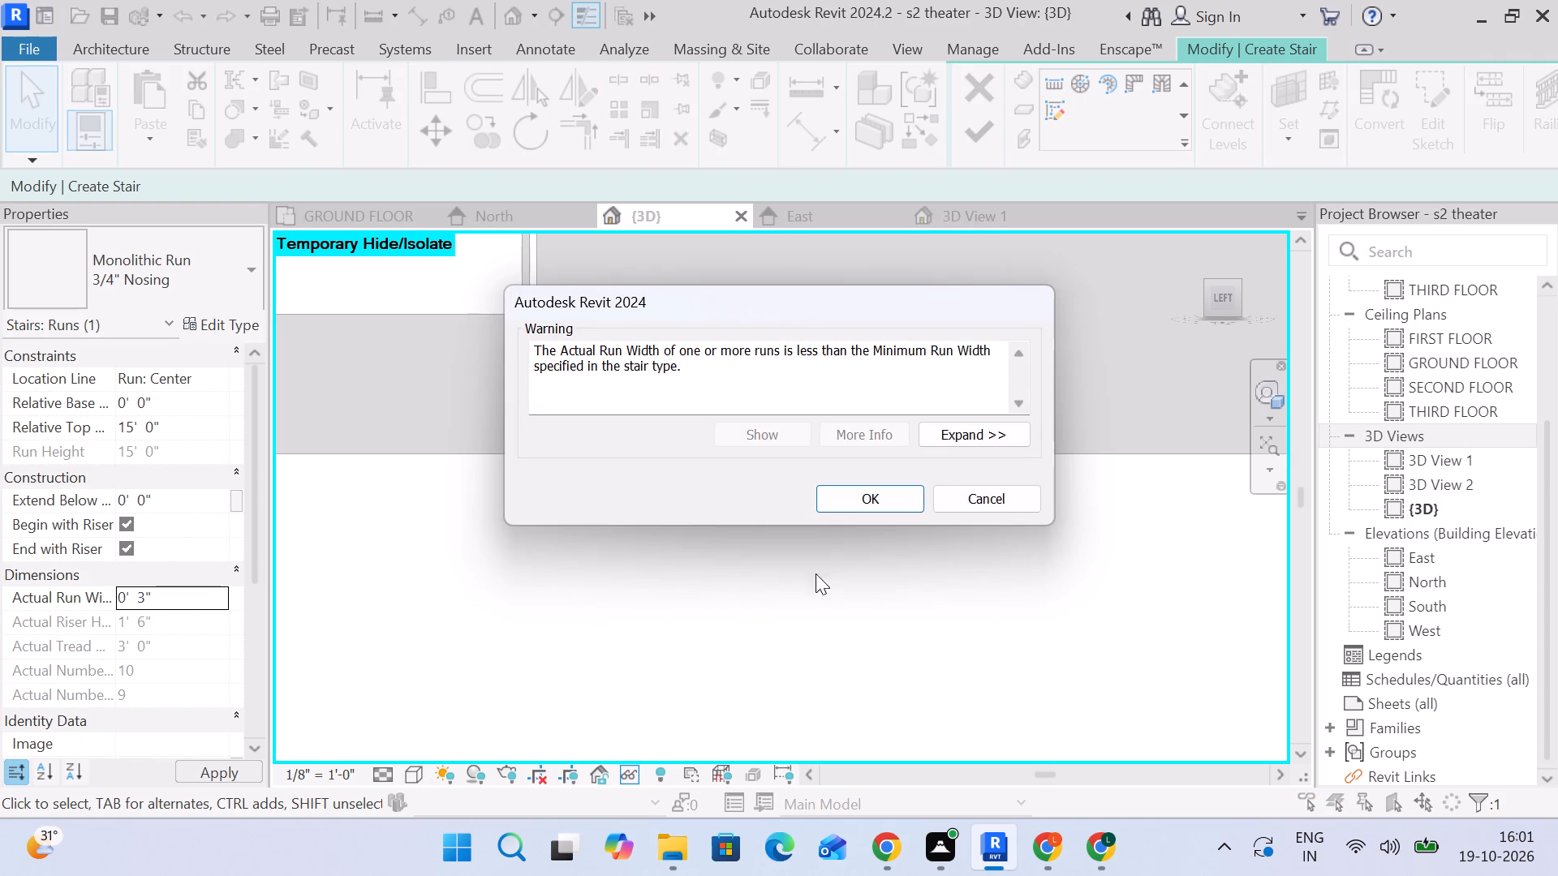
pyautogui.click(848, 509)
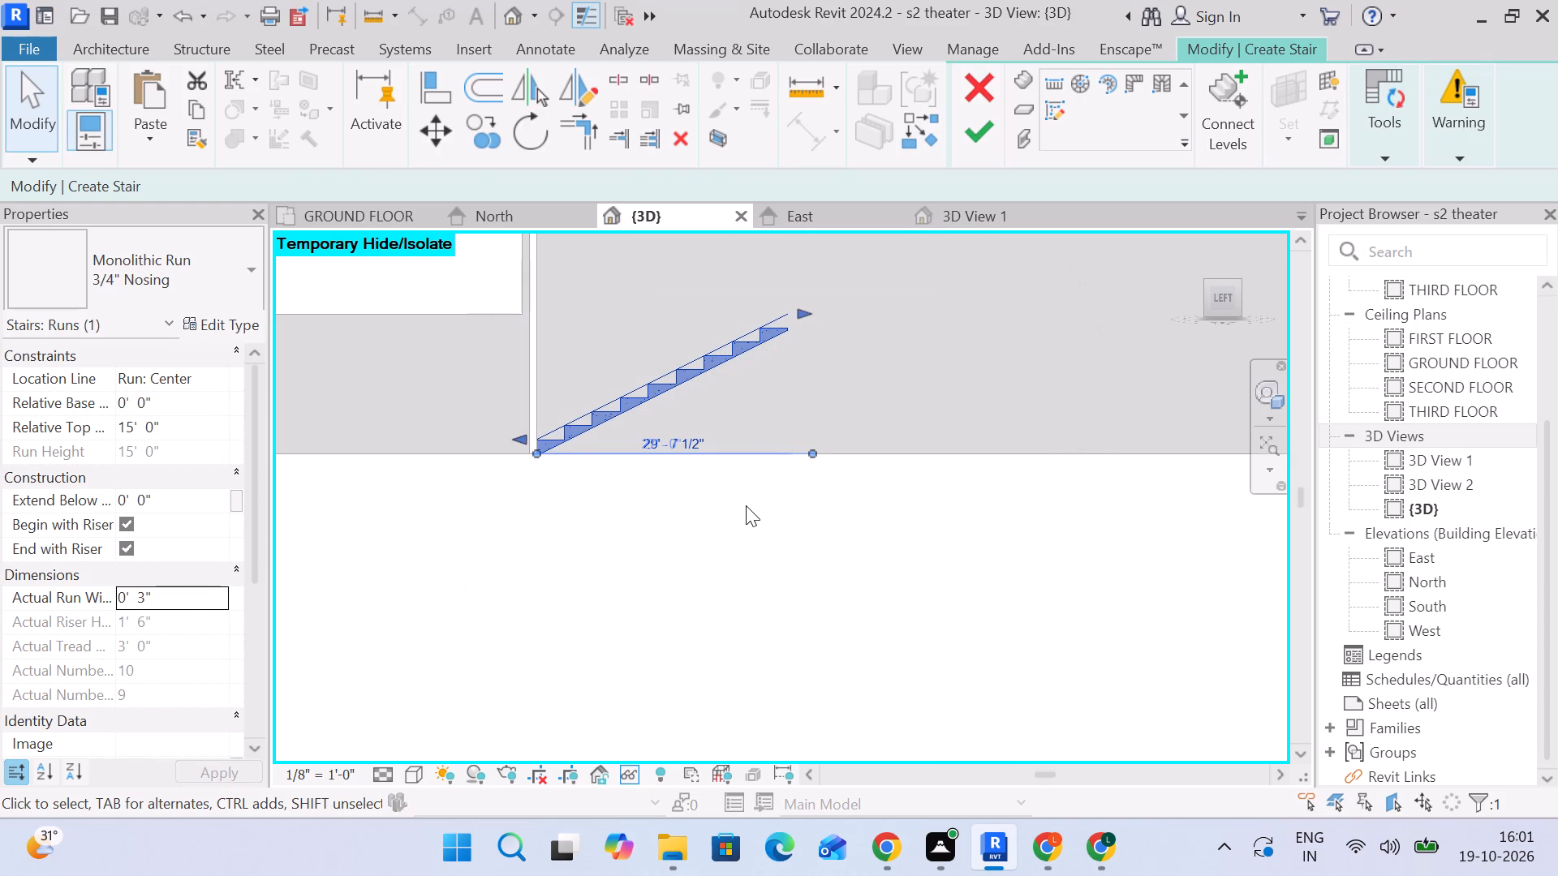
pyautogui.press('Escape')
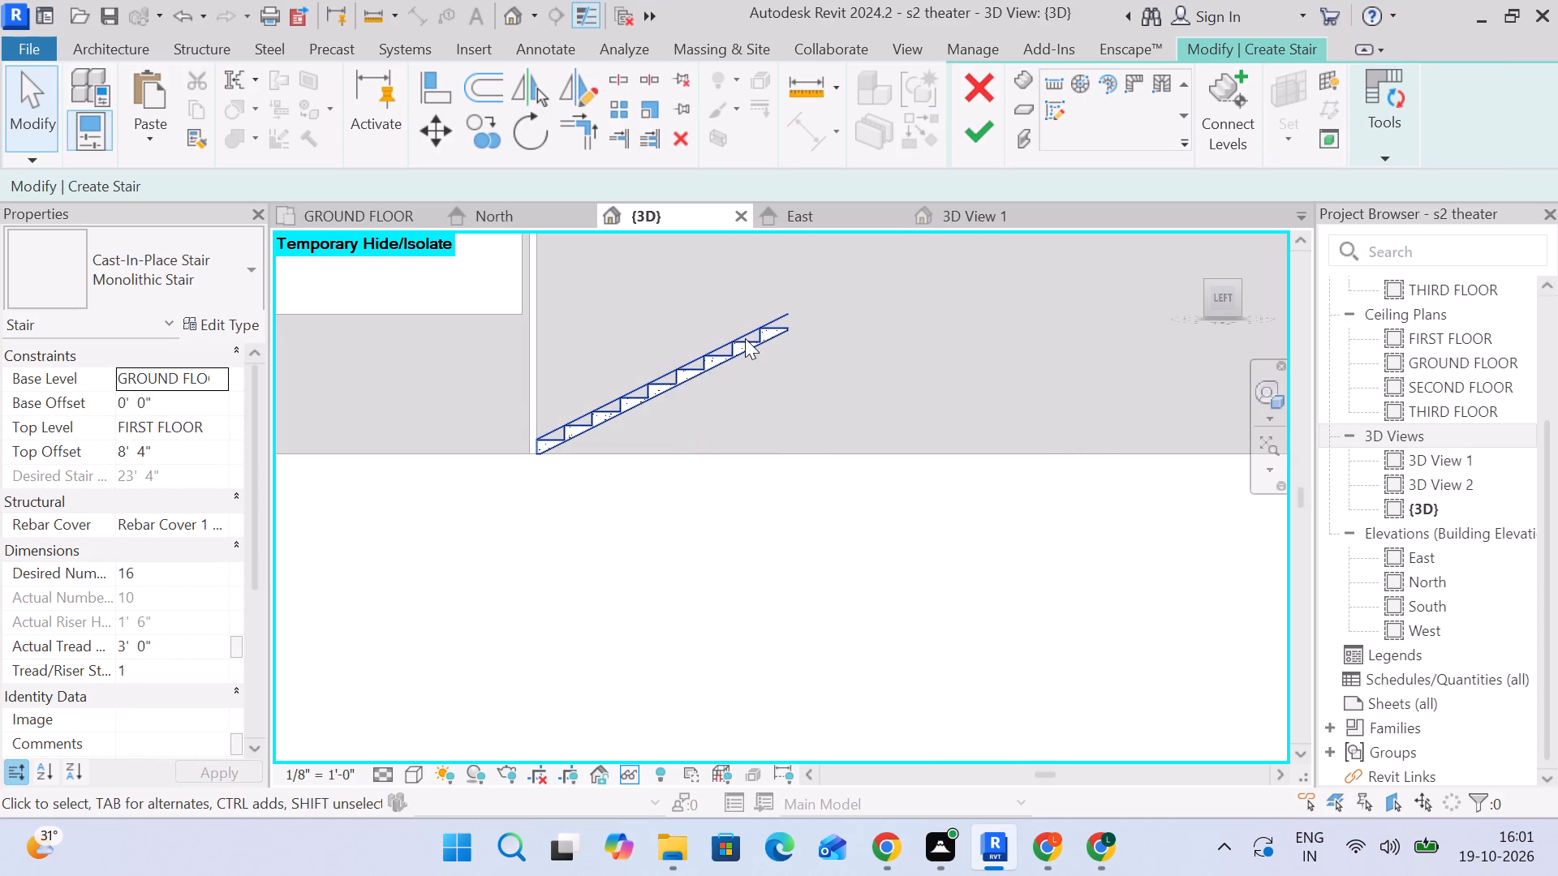
# Delete the existing stair run and return to the GROUND FLOOR plan.
pyautogui.click(745, 338)
pyautogui.press('Delete')
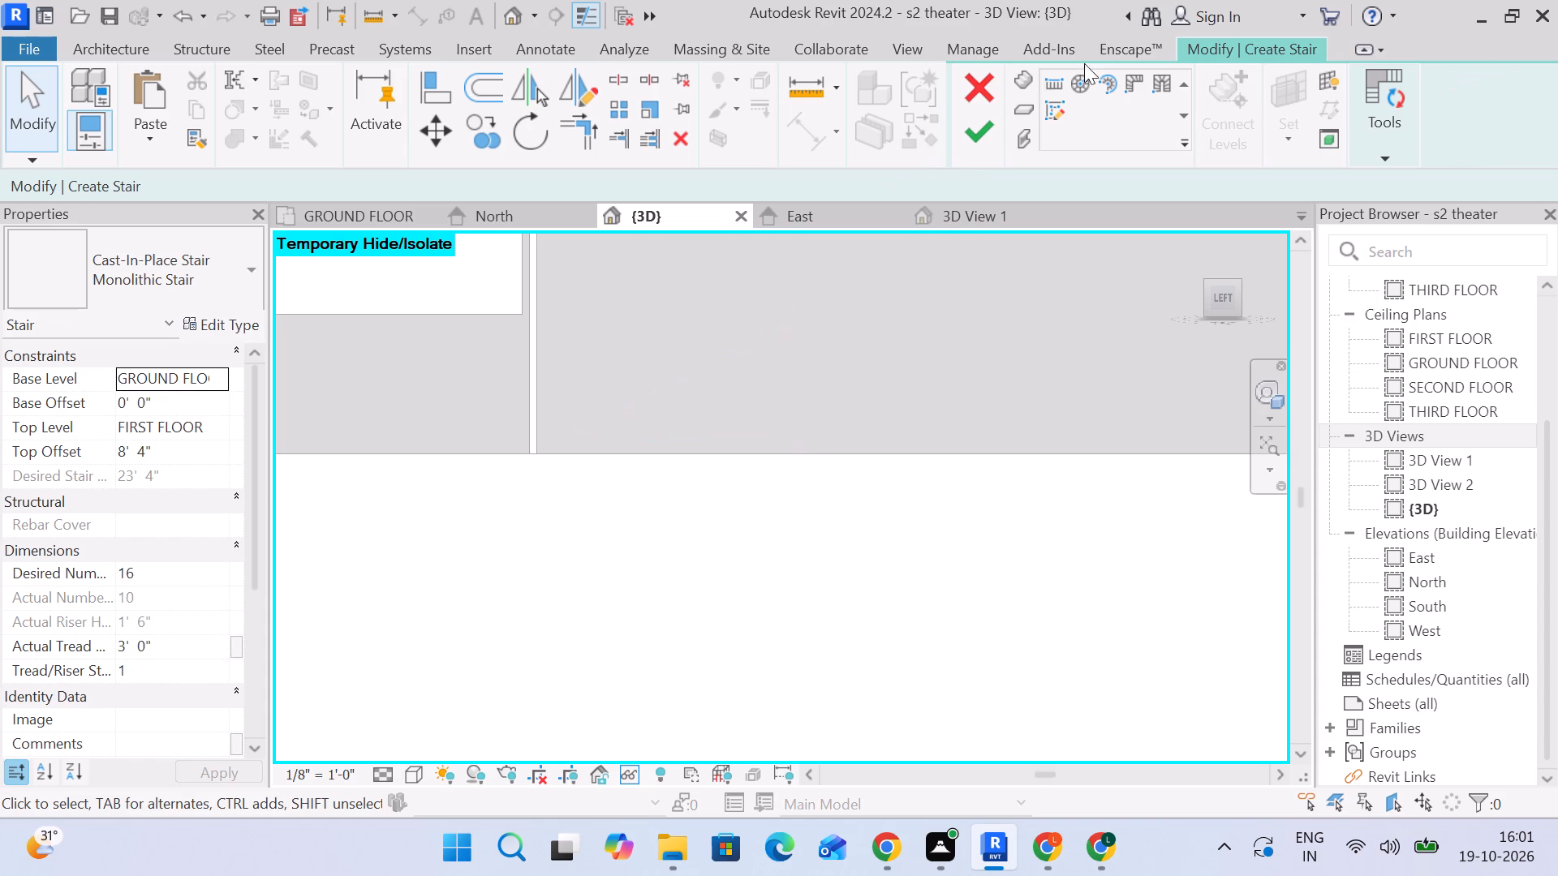
pyautogui.click(1053, 88)
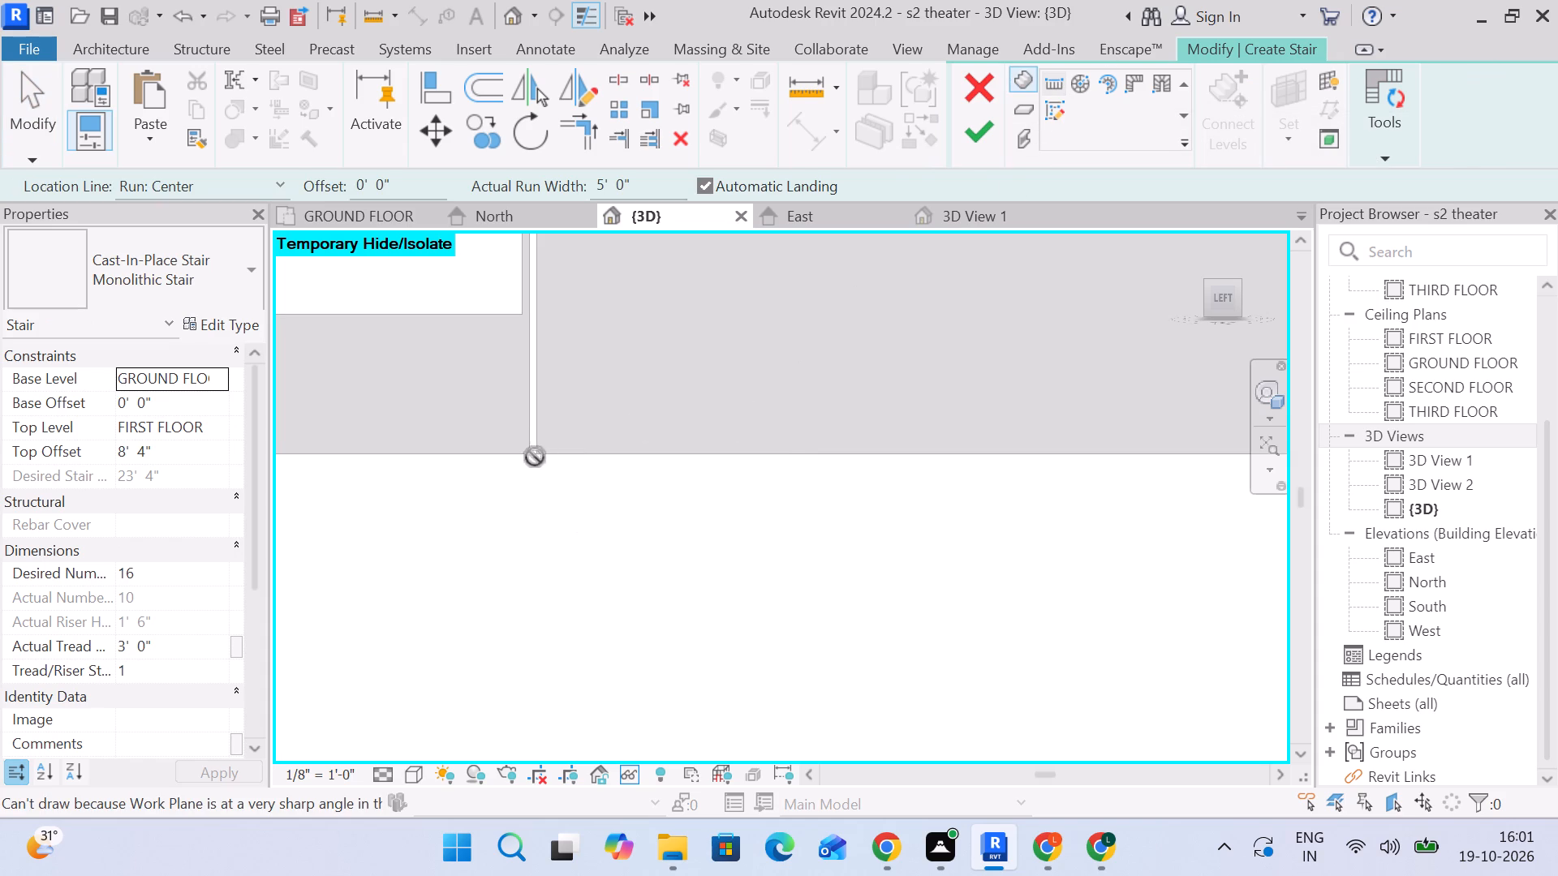
pyautogui.click(359, 224)
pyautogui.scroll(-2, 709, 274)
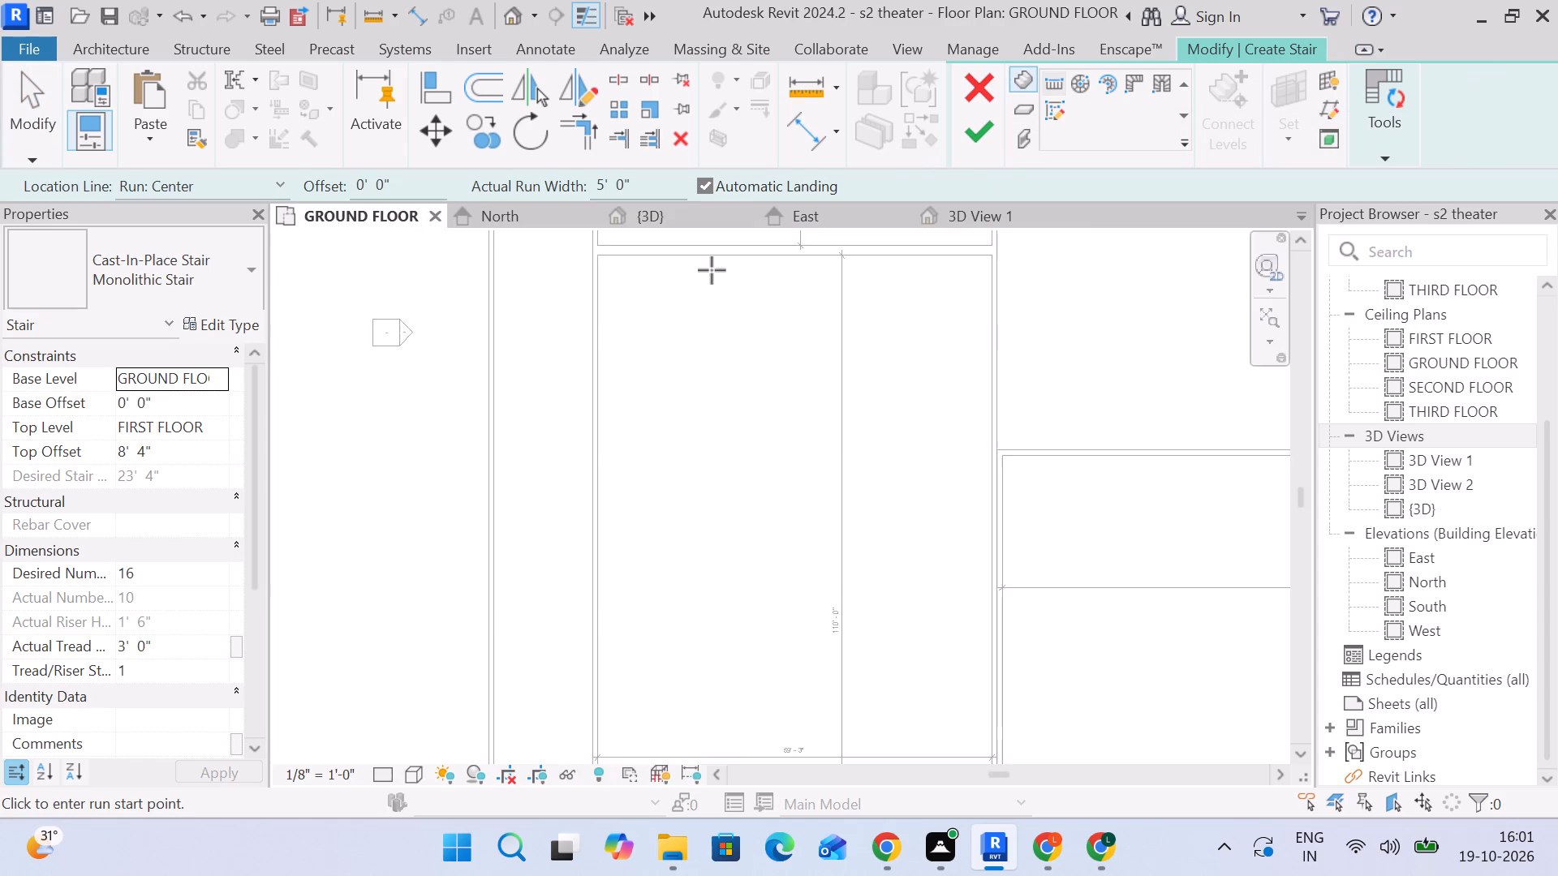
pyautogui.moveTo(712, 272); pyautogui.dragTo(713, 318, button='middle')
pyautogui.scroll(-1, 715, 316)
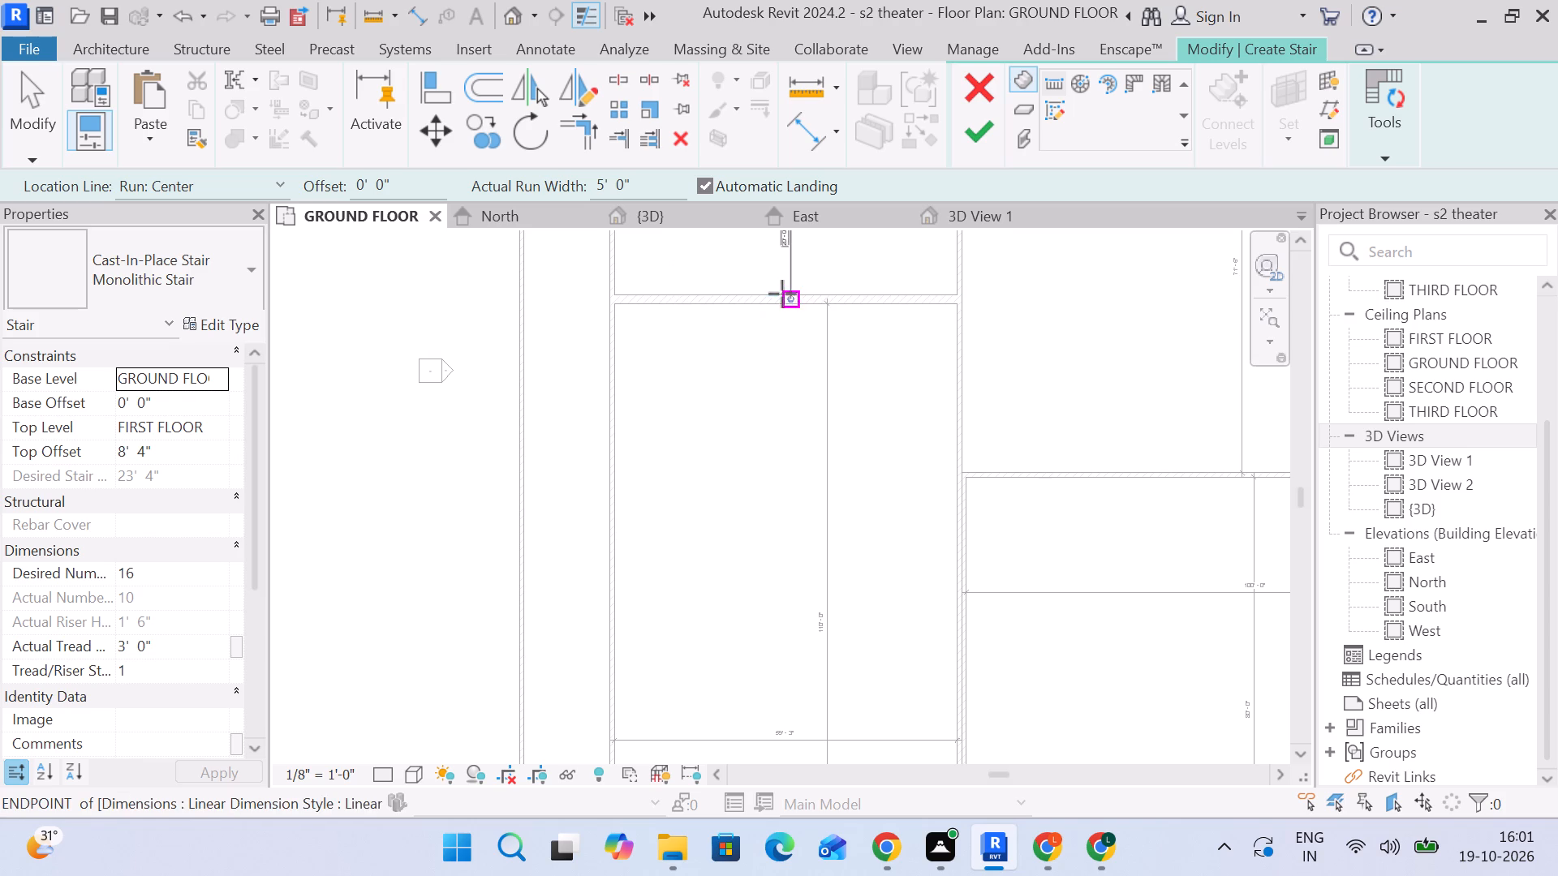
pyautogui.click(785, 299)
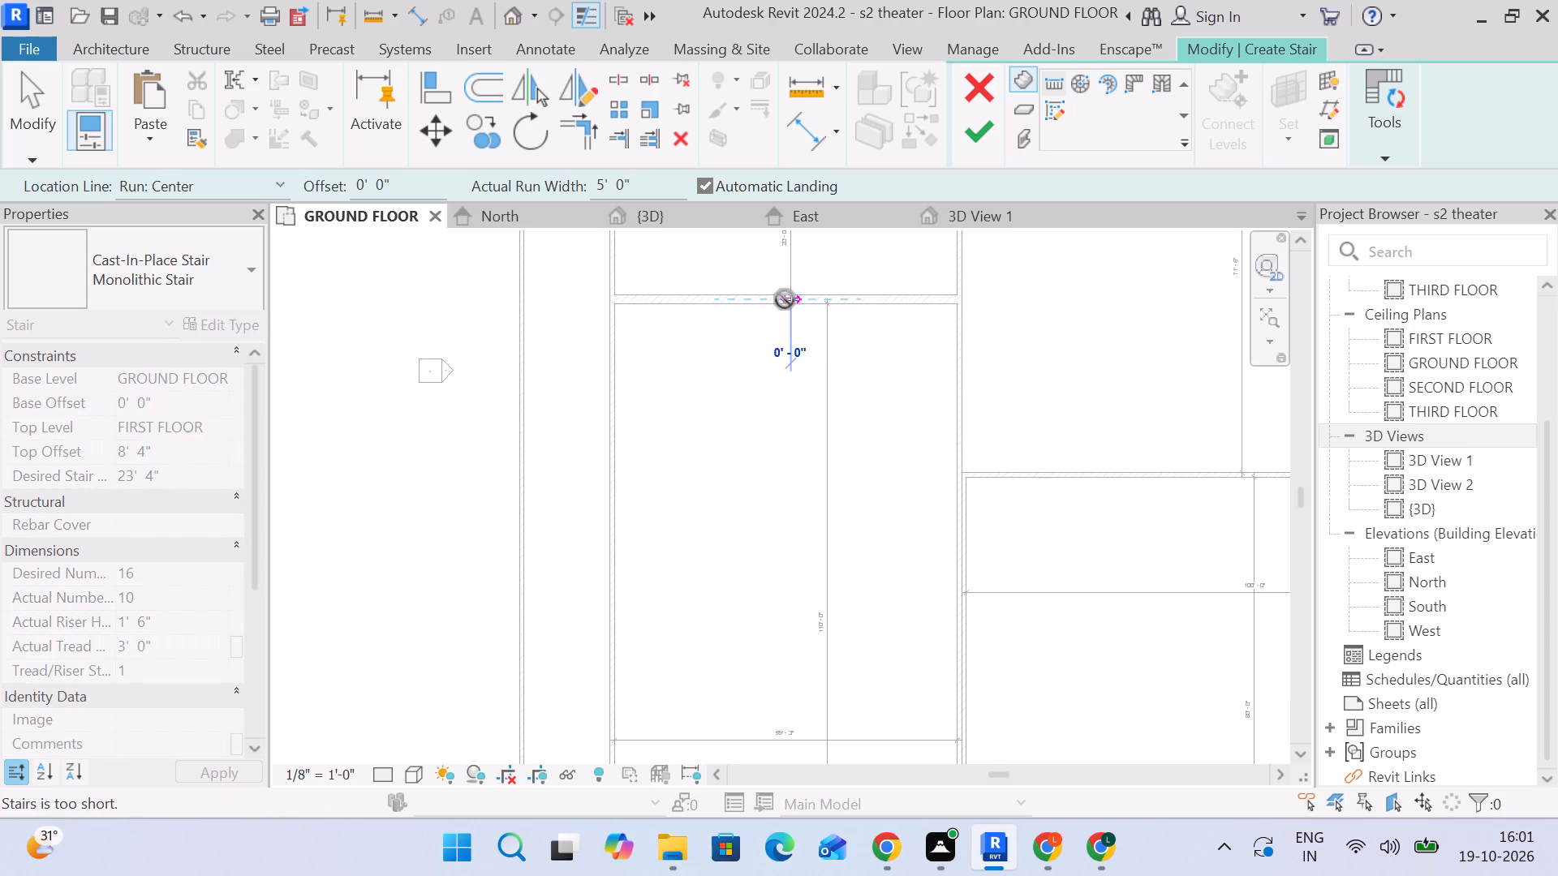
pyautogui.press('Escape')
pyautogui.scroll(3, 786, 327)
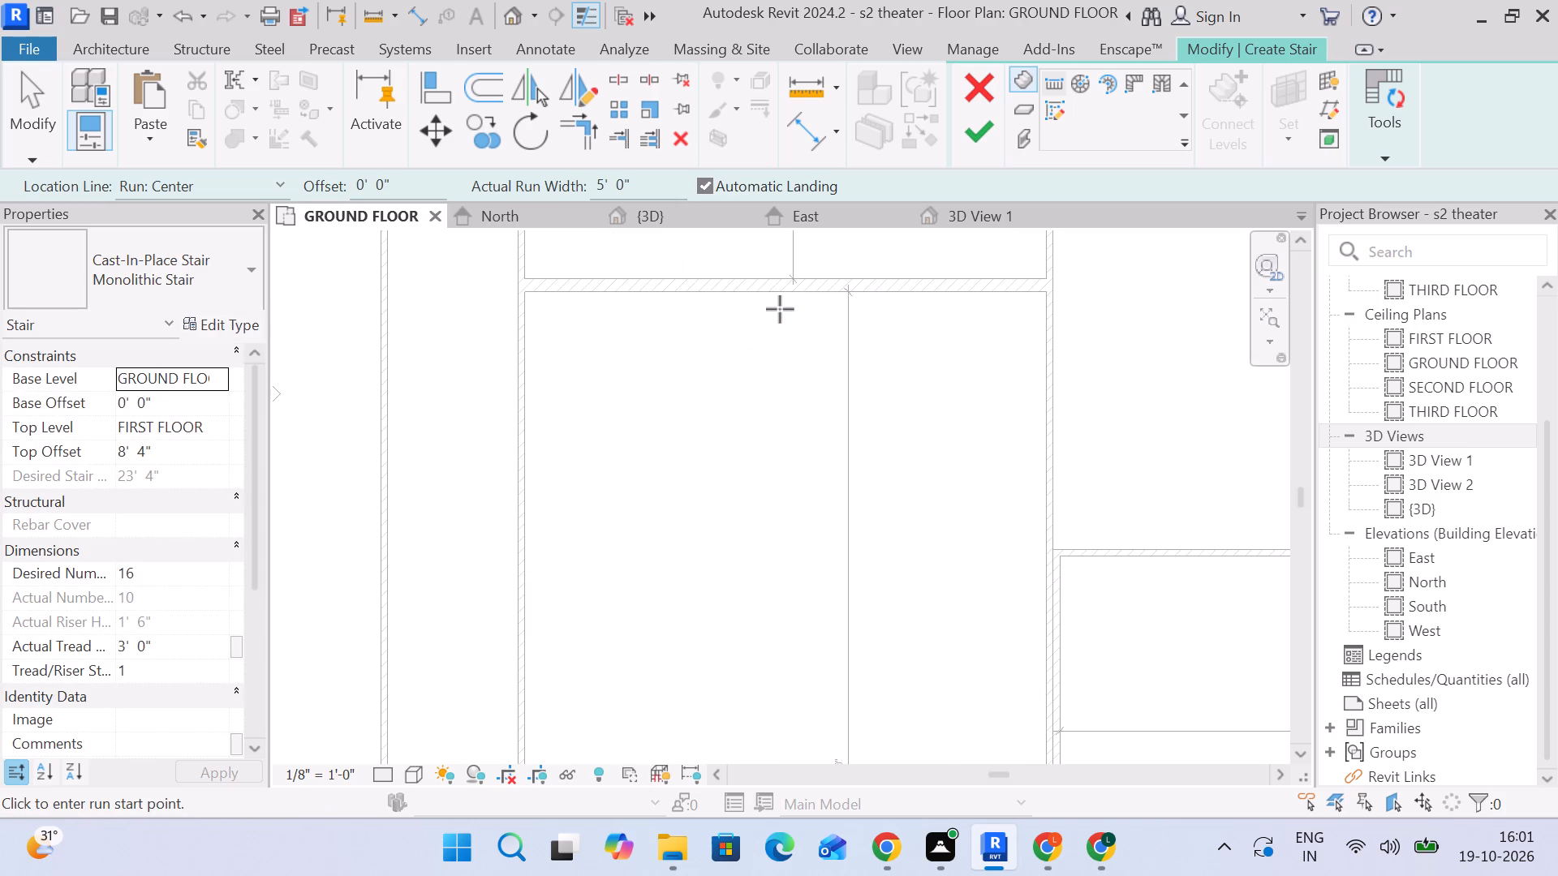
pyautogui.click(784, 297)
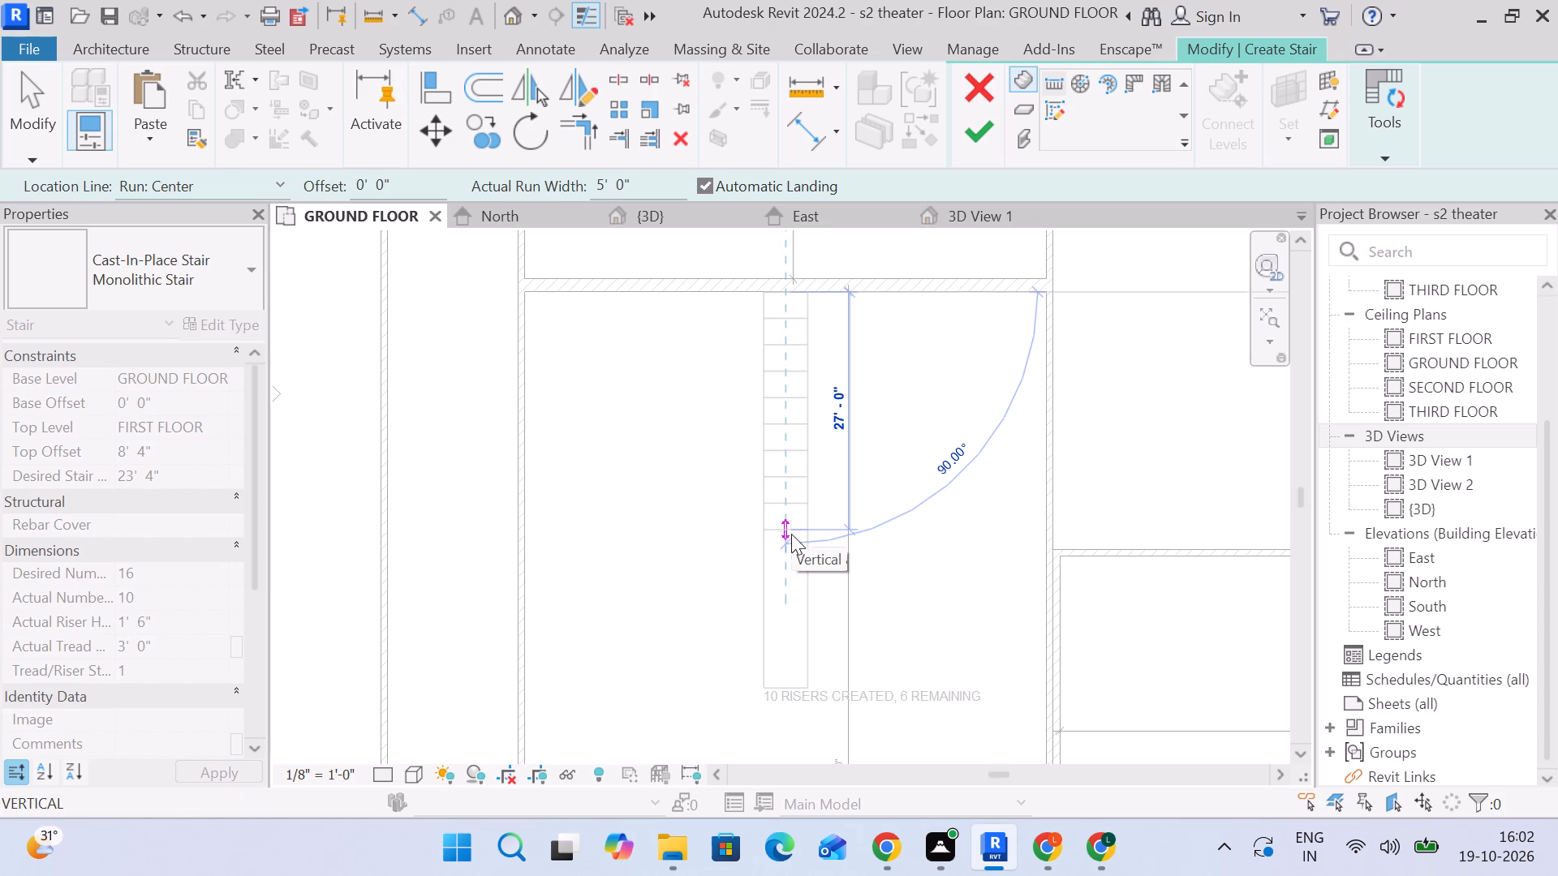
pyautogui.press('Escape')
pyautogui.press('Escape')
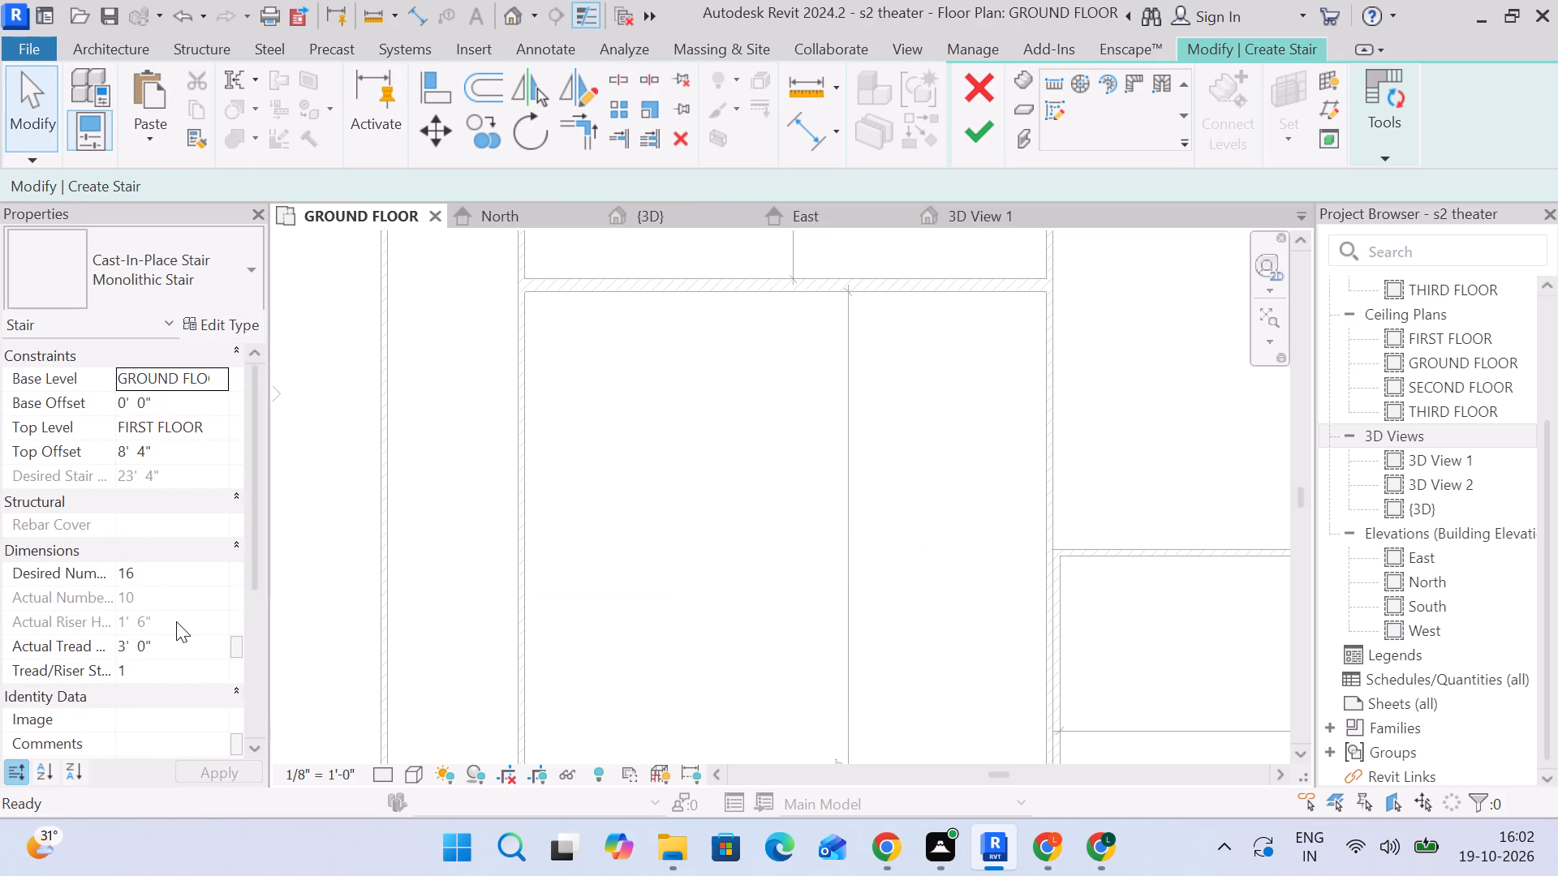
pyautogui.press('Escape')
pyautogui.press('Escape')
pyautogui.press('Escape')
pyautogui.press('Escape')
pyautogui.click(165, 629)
# Set the Monolithic Stair type's maximum riser height to 5".
pyautogui.click(206, 336)
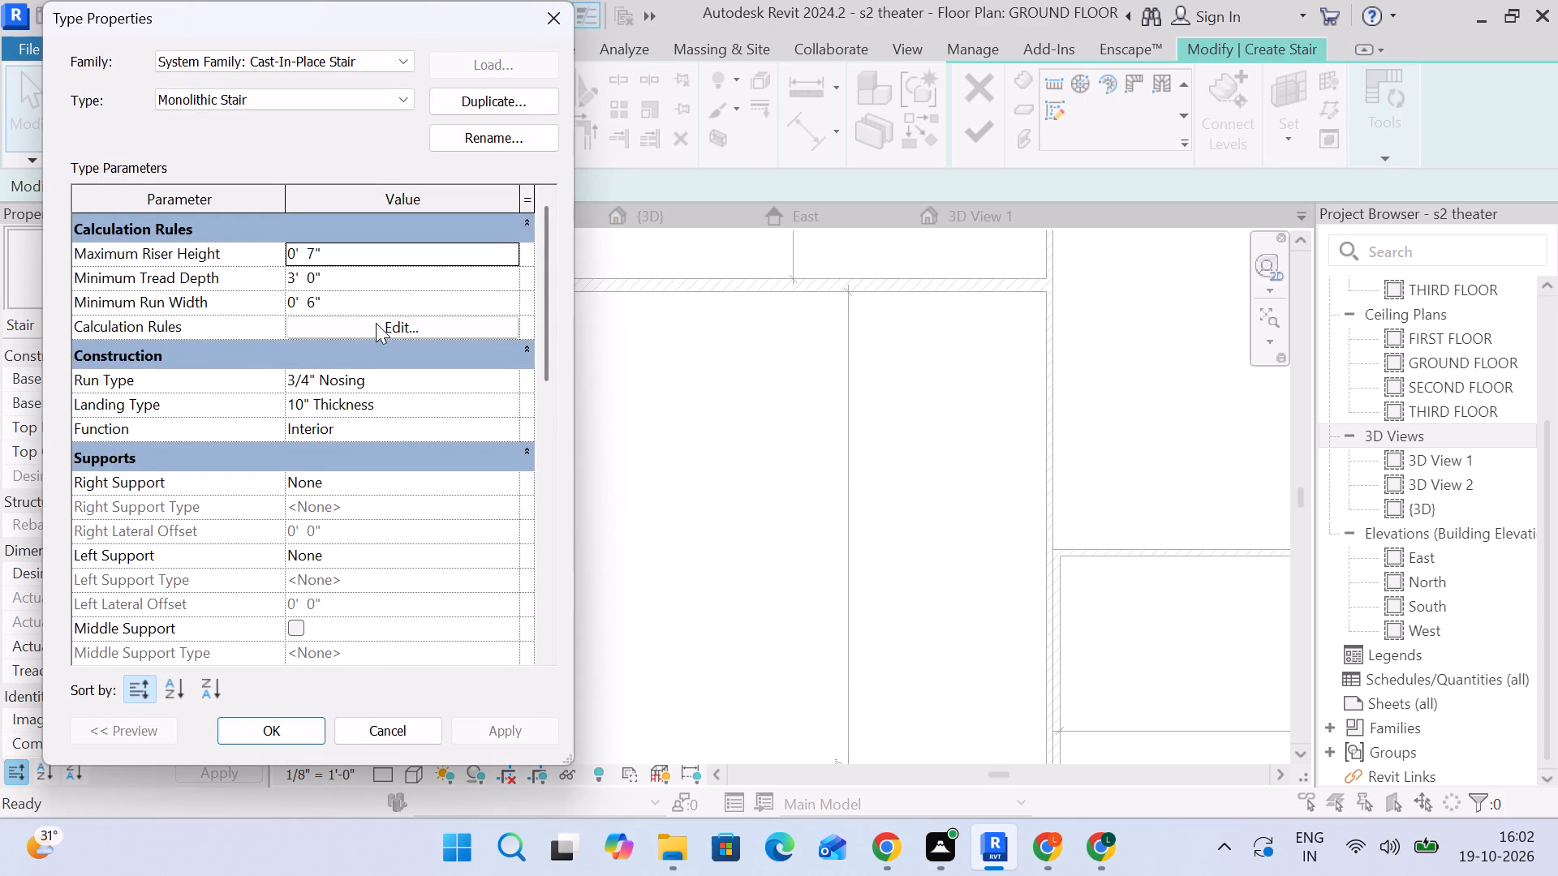
pyautogui.click(332, 260)
pyautogui.moveTo(345, 260); pyautogui.dragTo(245, 240)
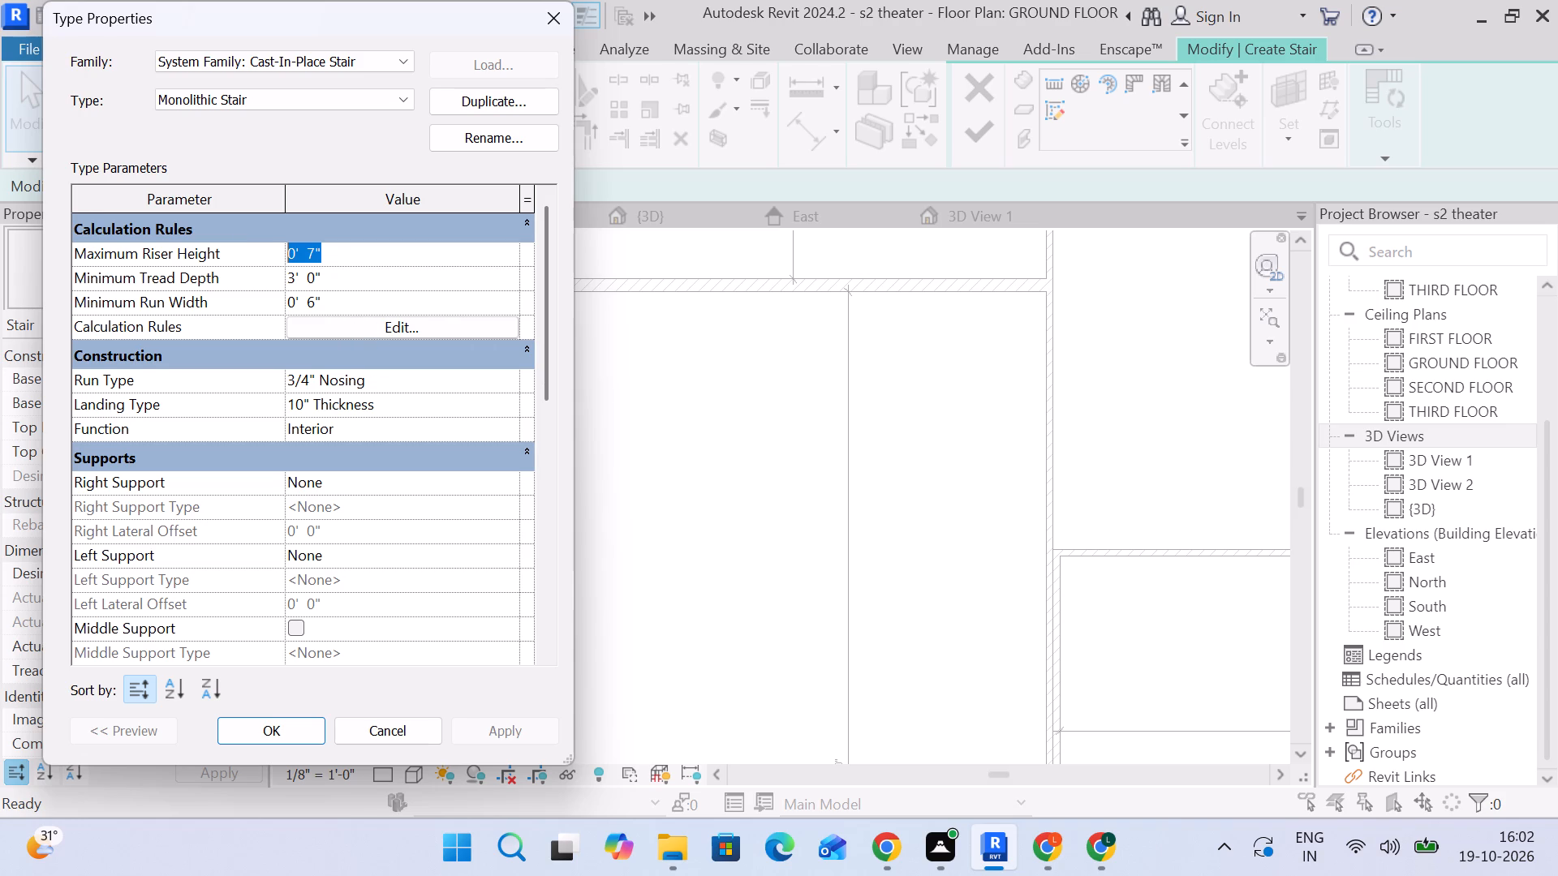
pyautogui.moveTo(245, 240); pyautogui.dragTo(244, 240)
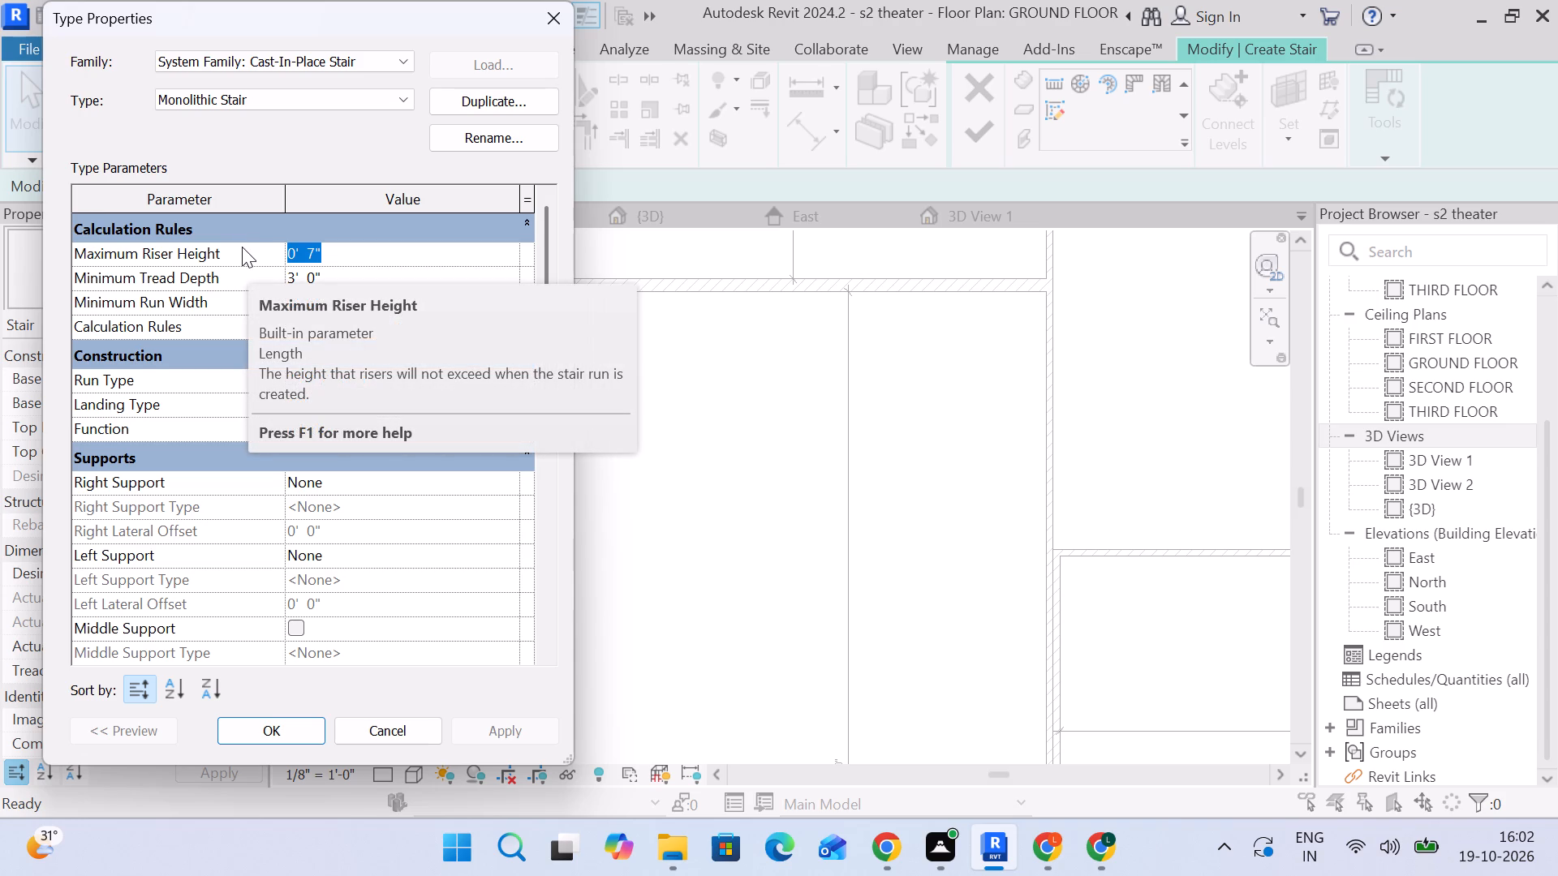
pyautogui.press('5')
pyautogui.hotkey('shift', '"')
pyautogui.press('Return')
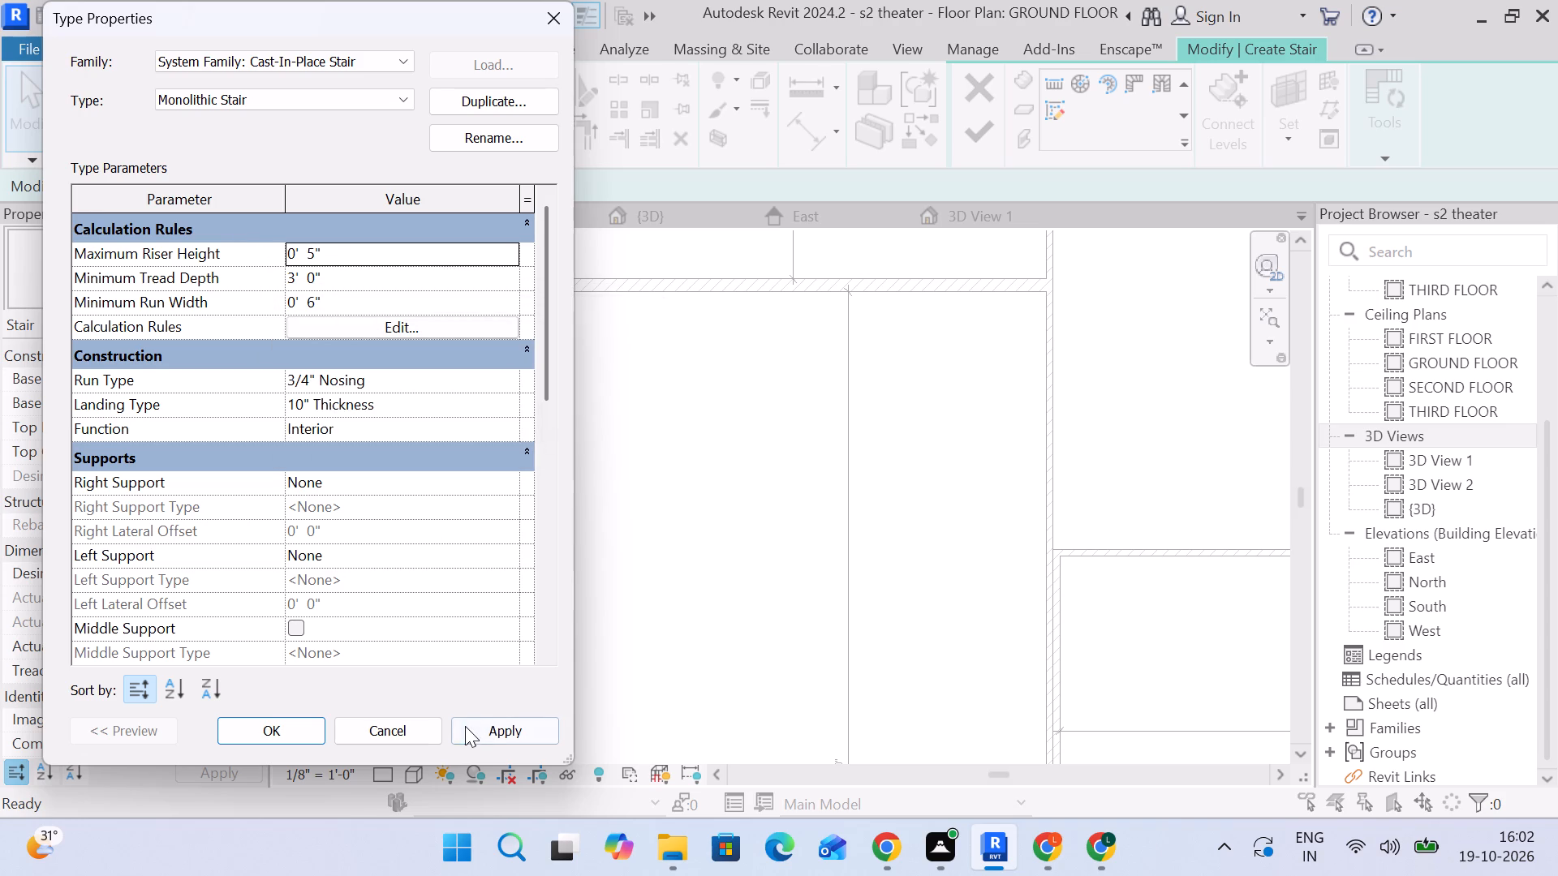
pyautogui.click(473, 727)
pyautogui.click(287, 733)
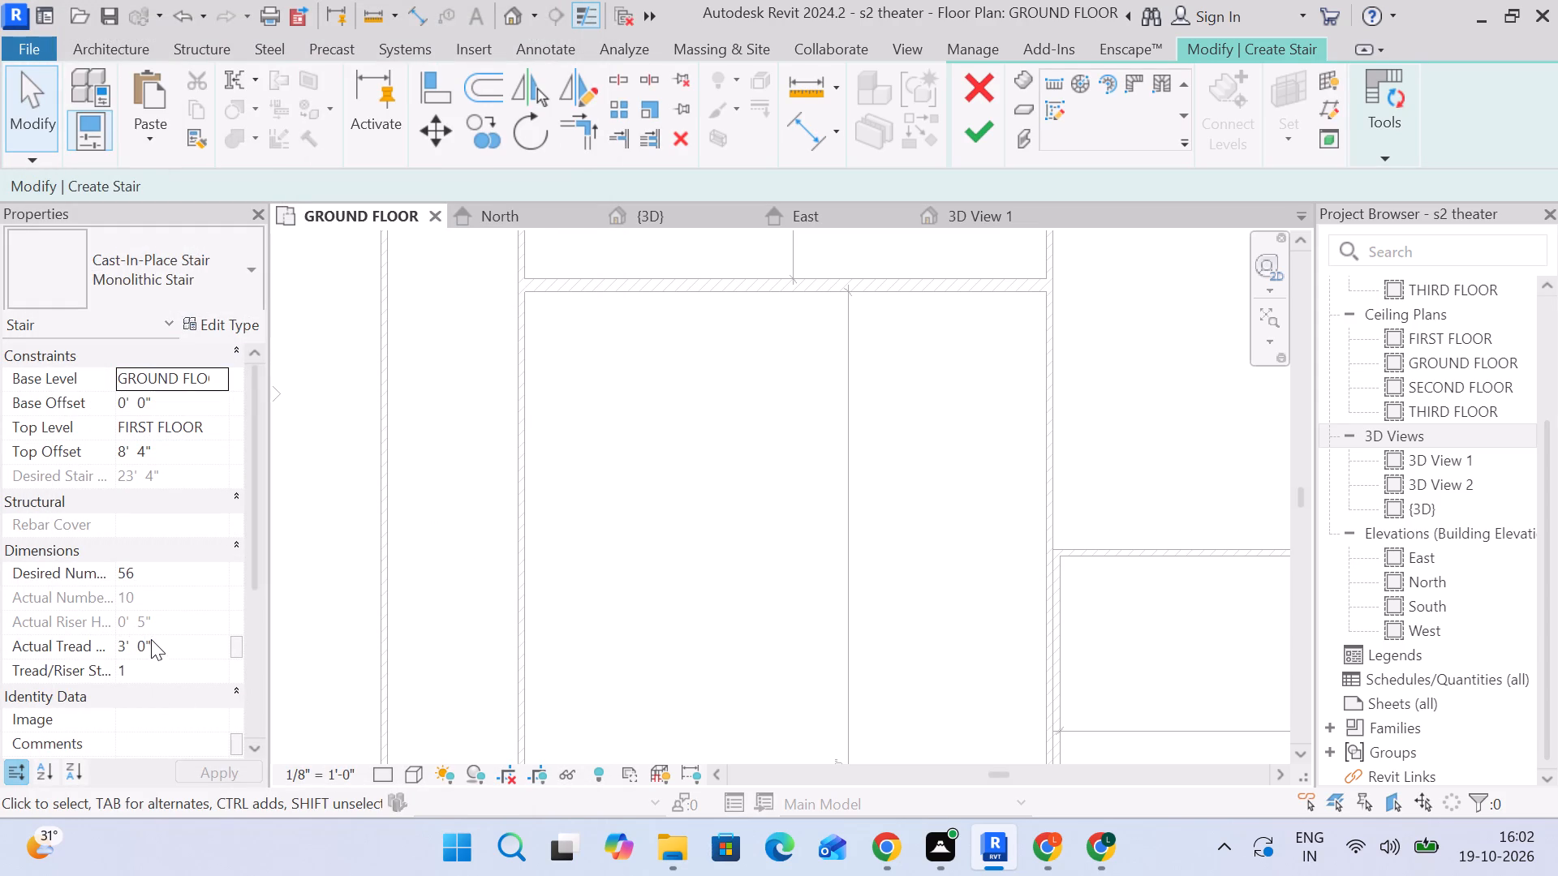
# Set the stair's desired number of risers to 10.
pyautogui.click(166, 578)
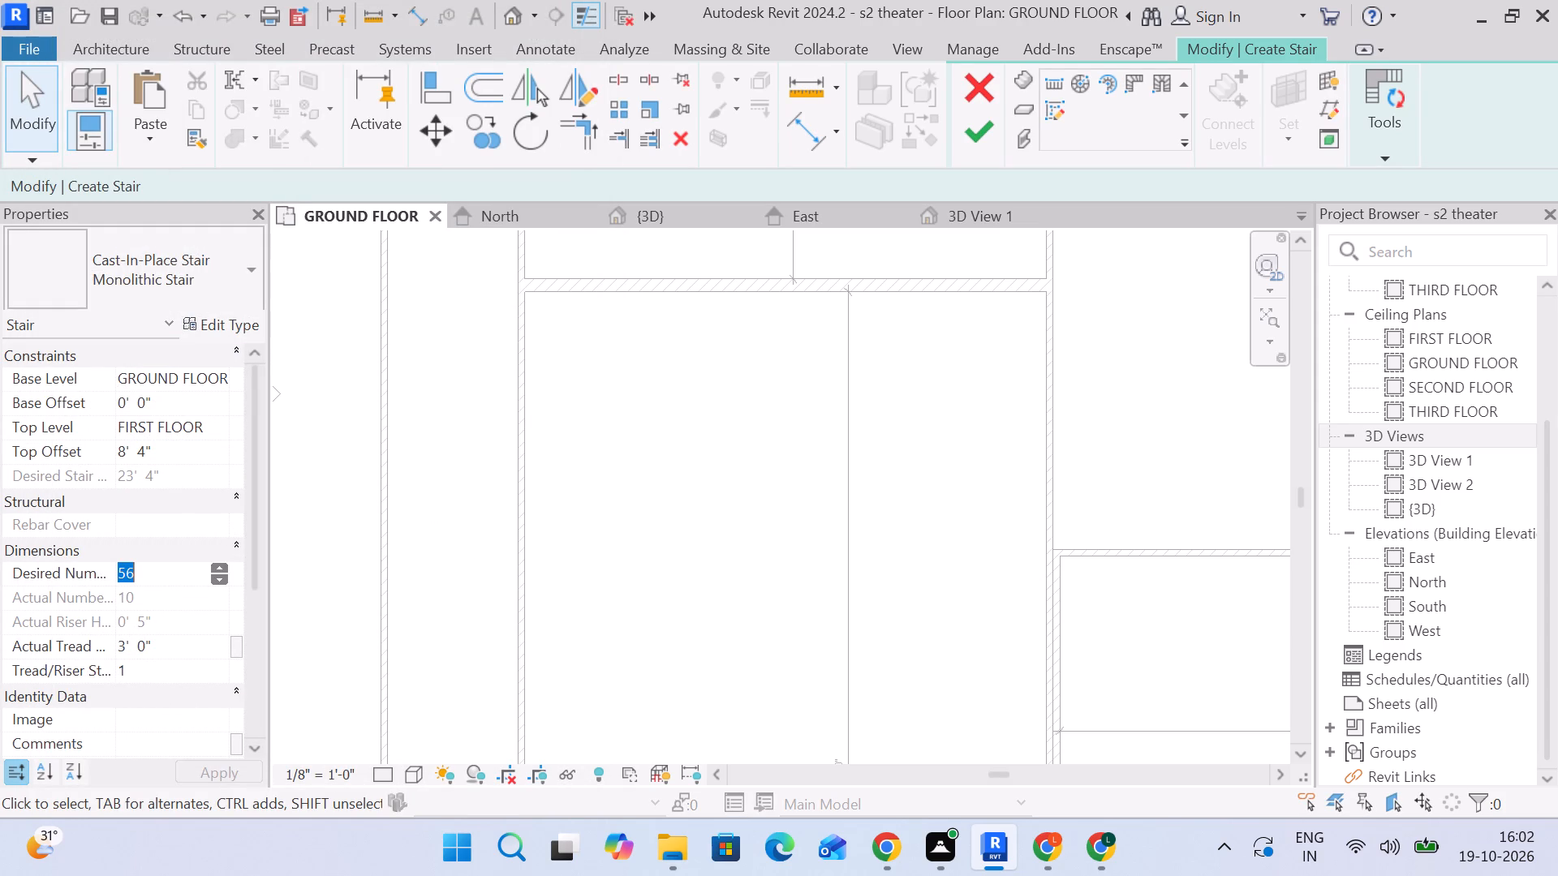
pyautogui.write("10'")
pyautogui.press('Return')
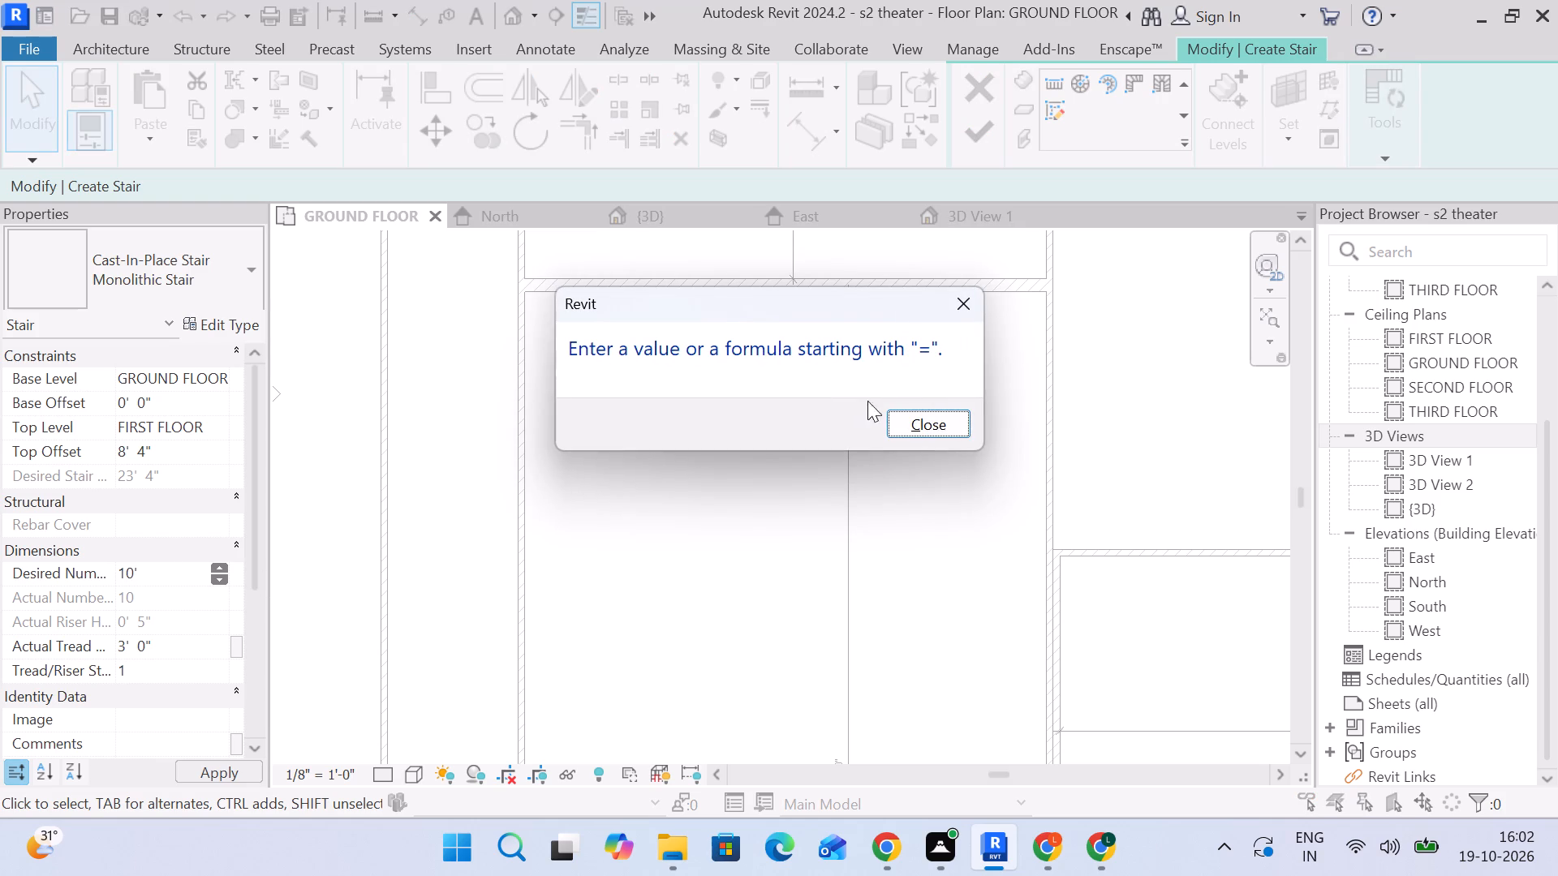
pyautogui.click(933, 428)
pyautogui.click(157, 567)
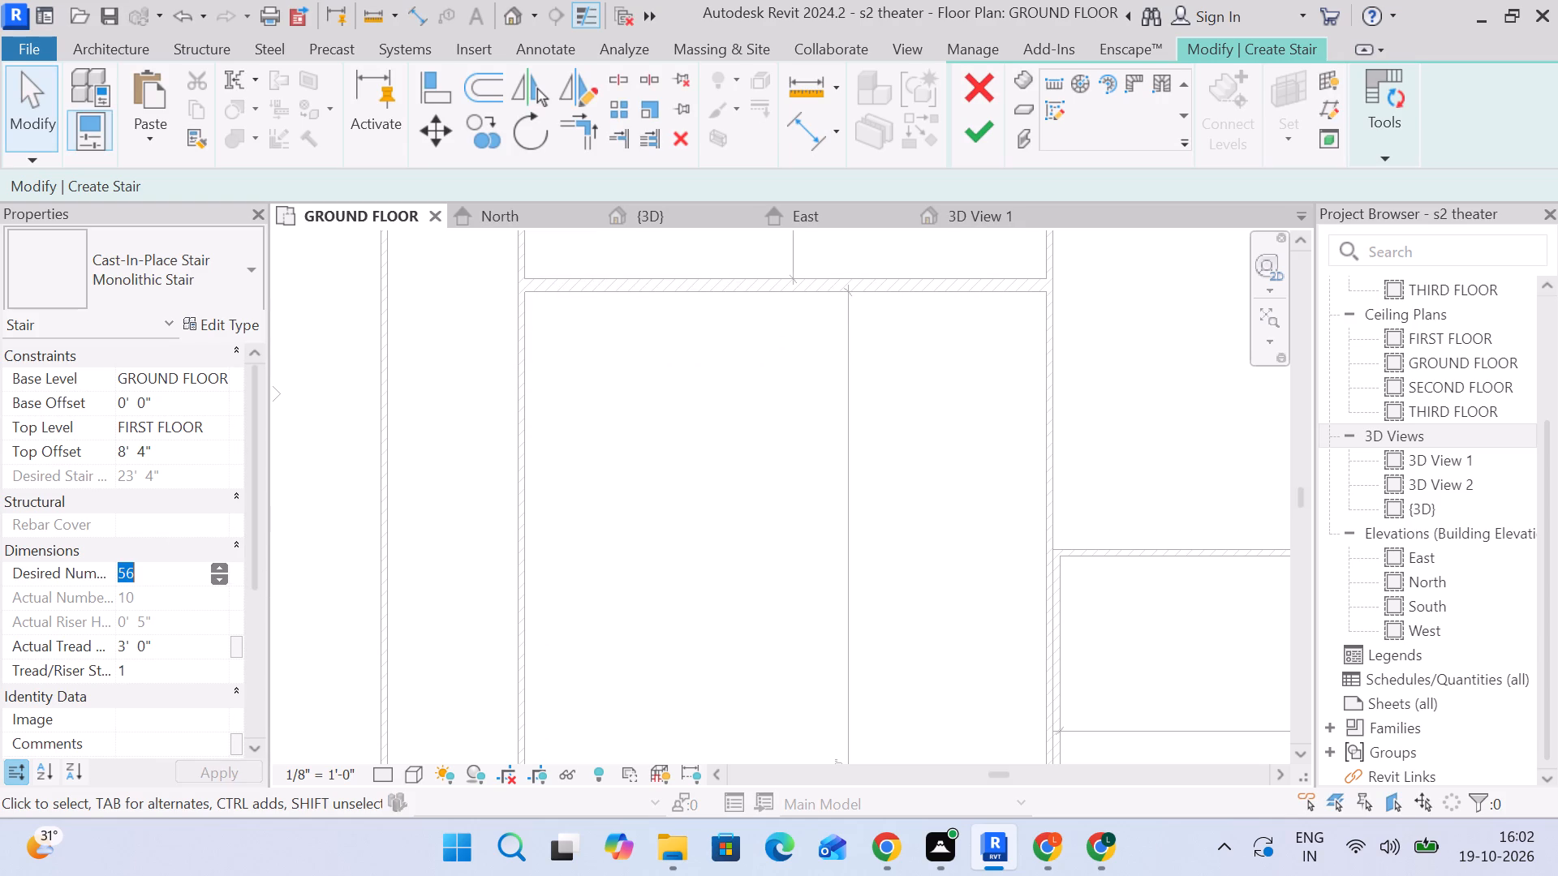
pyautogui.press('1')
pyautogui.press('0')
pyautogui.press('Return')
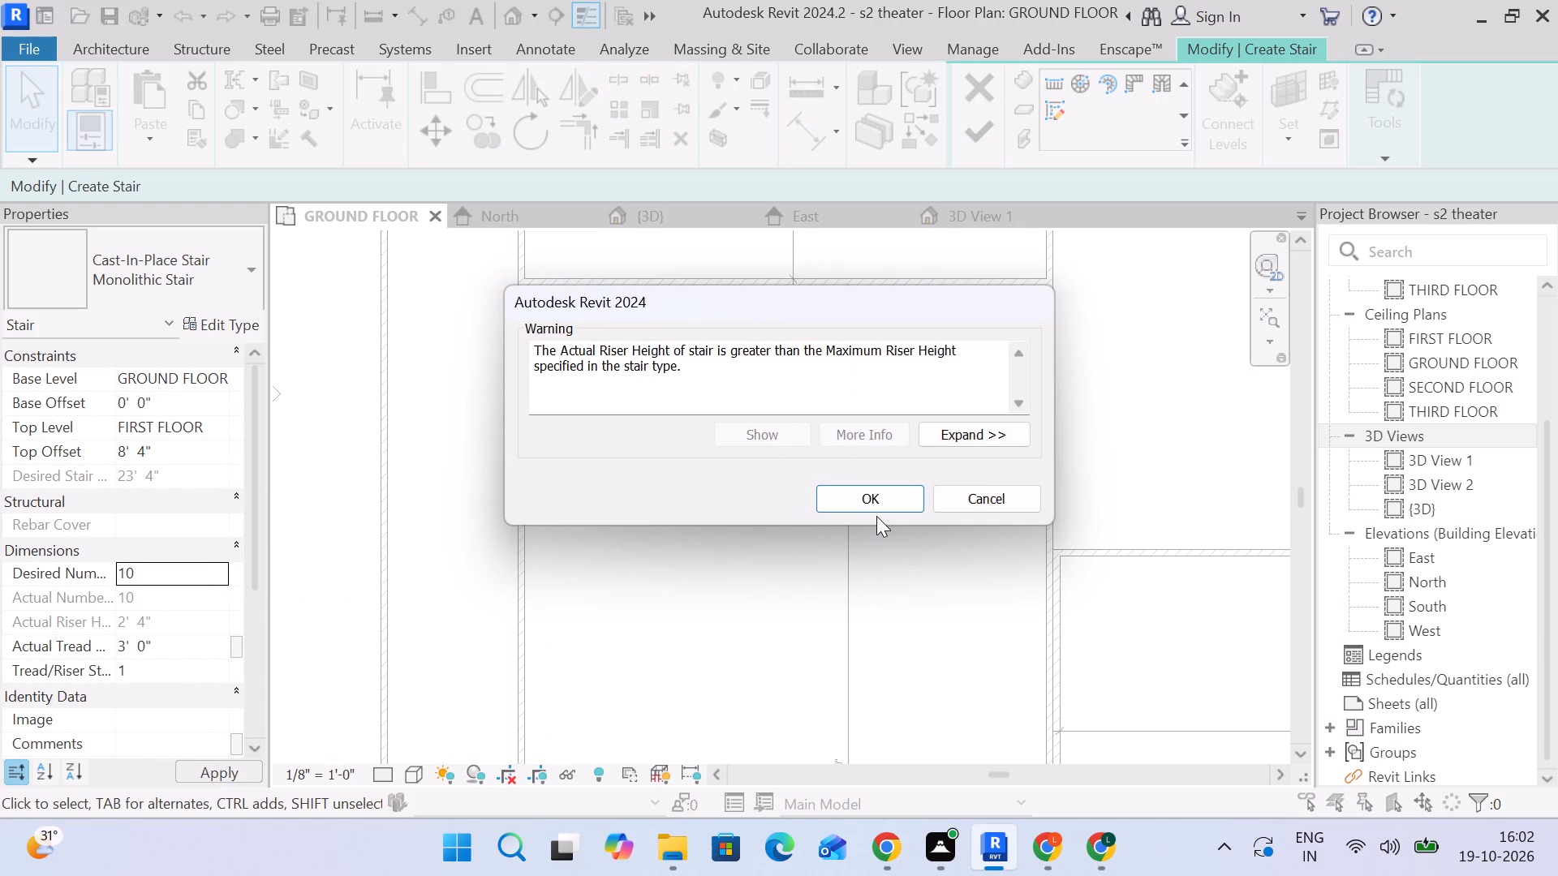
pyautogui.click(853, 503)
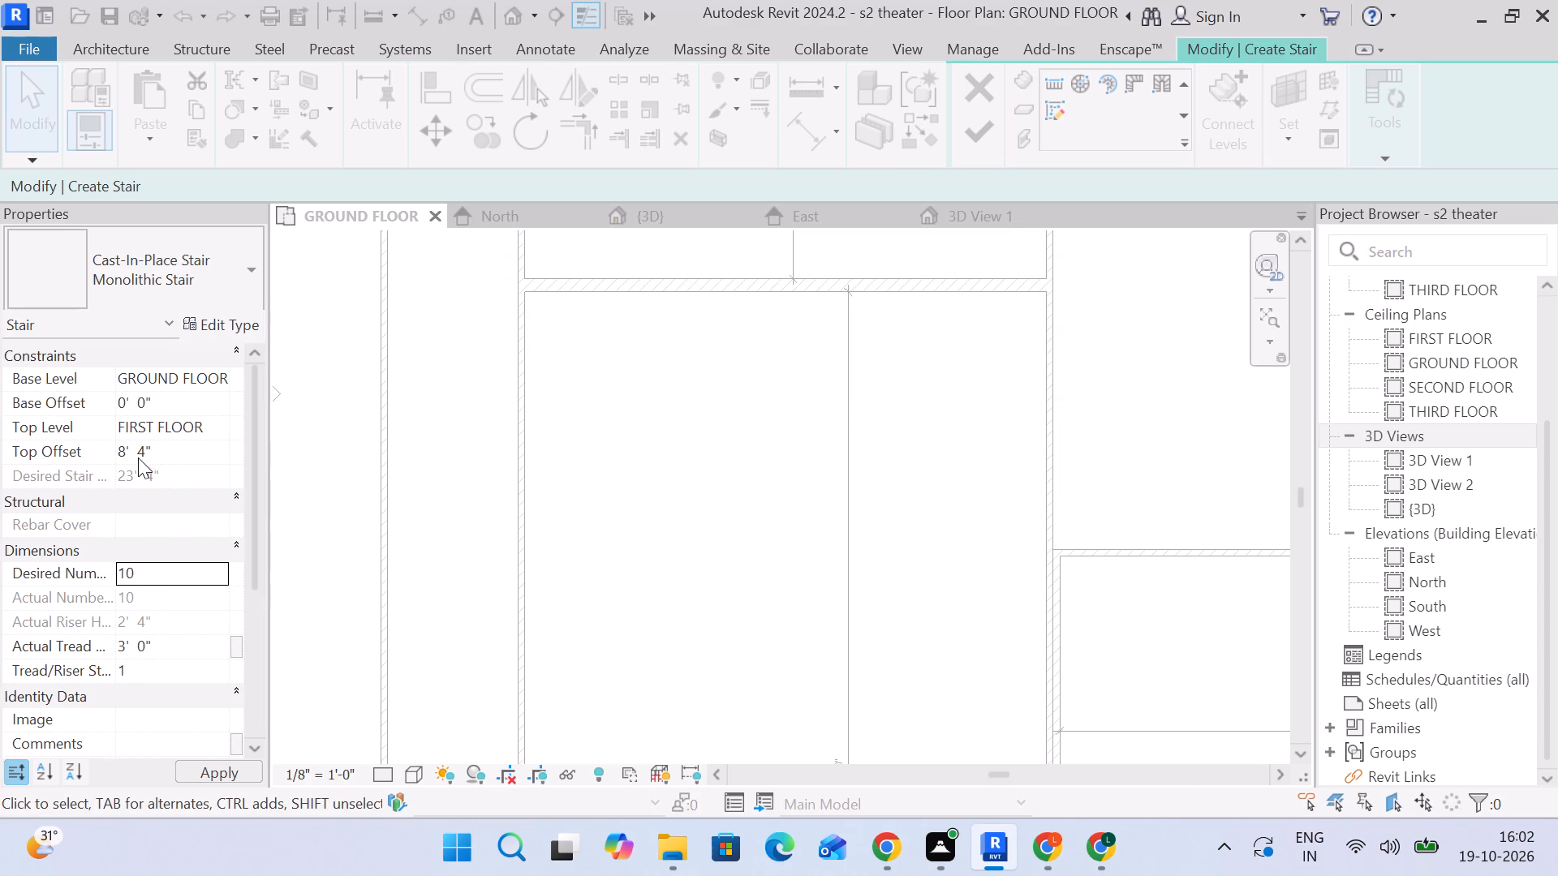
pyautogui.click(147, 573)
pyautogui.moveTo(291, 565); pyautogui.dragTo(299, 565)
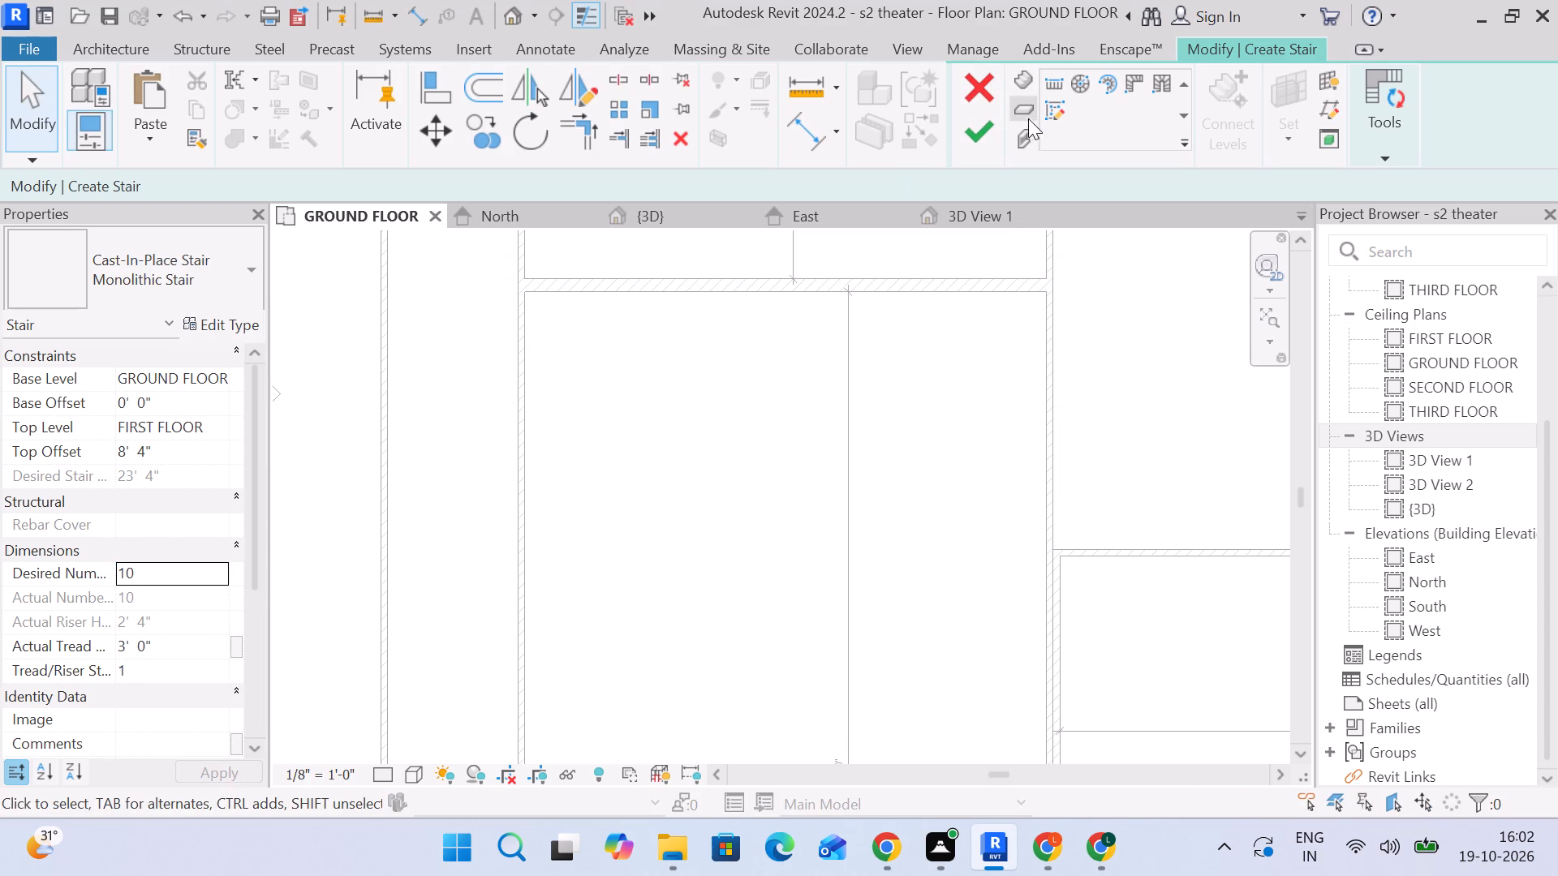
# Draw a straight 10-riser run, 27'-0" long and 5'-0" wide, down the plan from the inner face of the room's upper wall.
pyautogui.click(1048, 79)
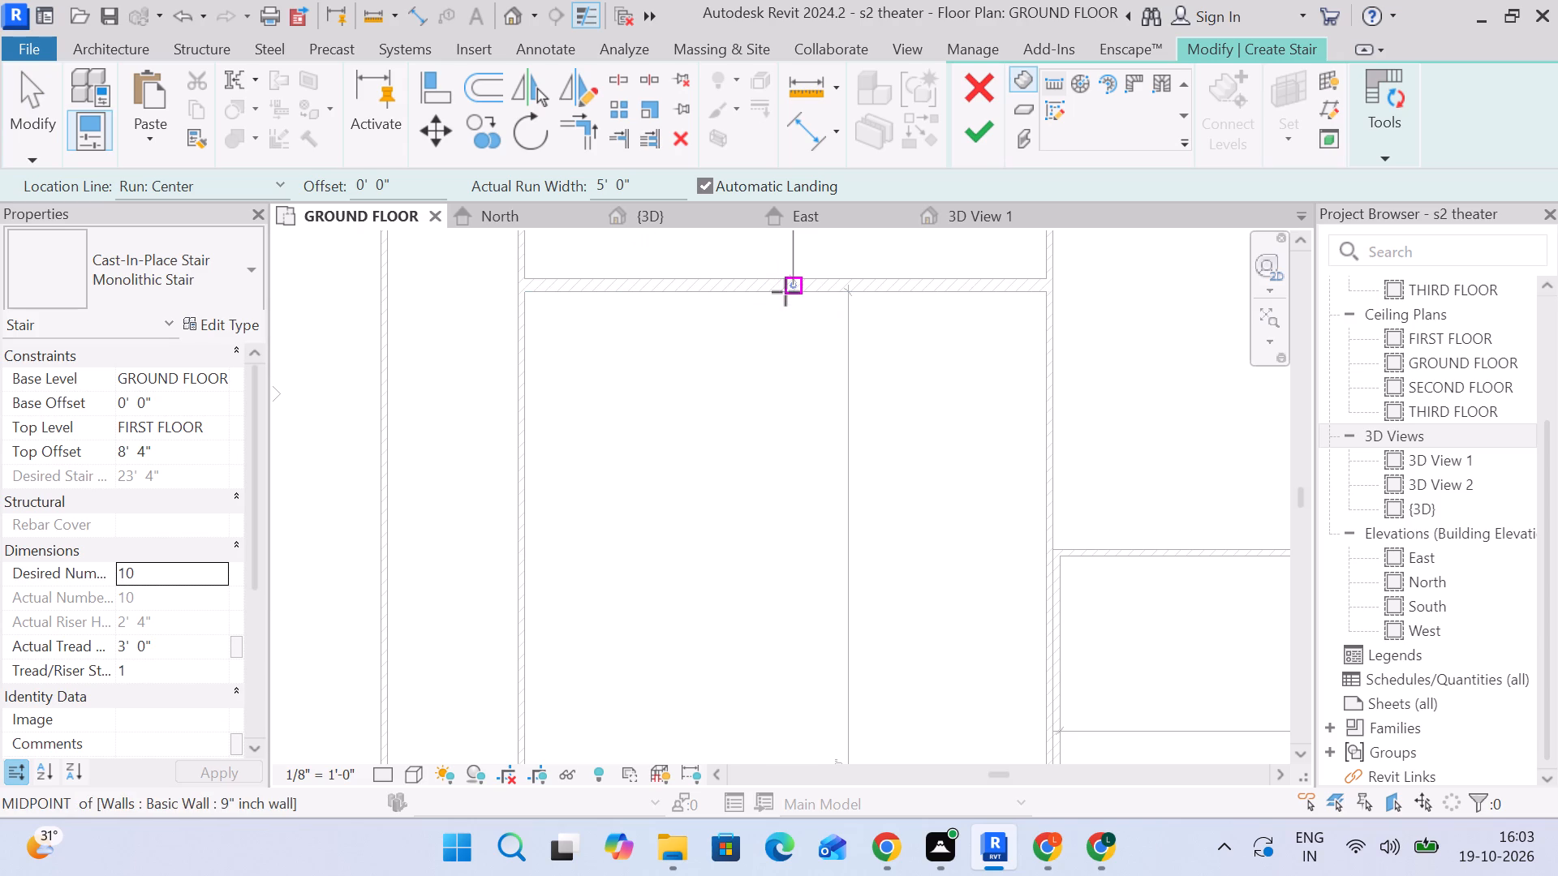
pyautogui.click(781, 298)
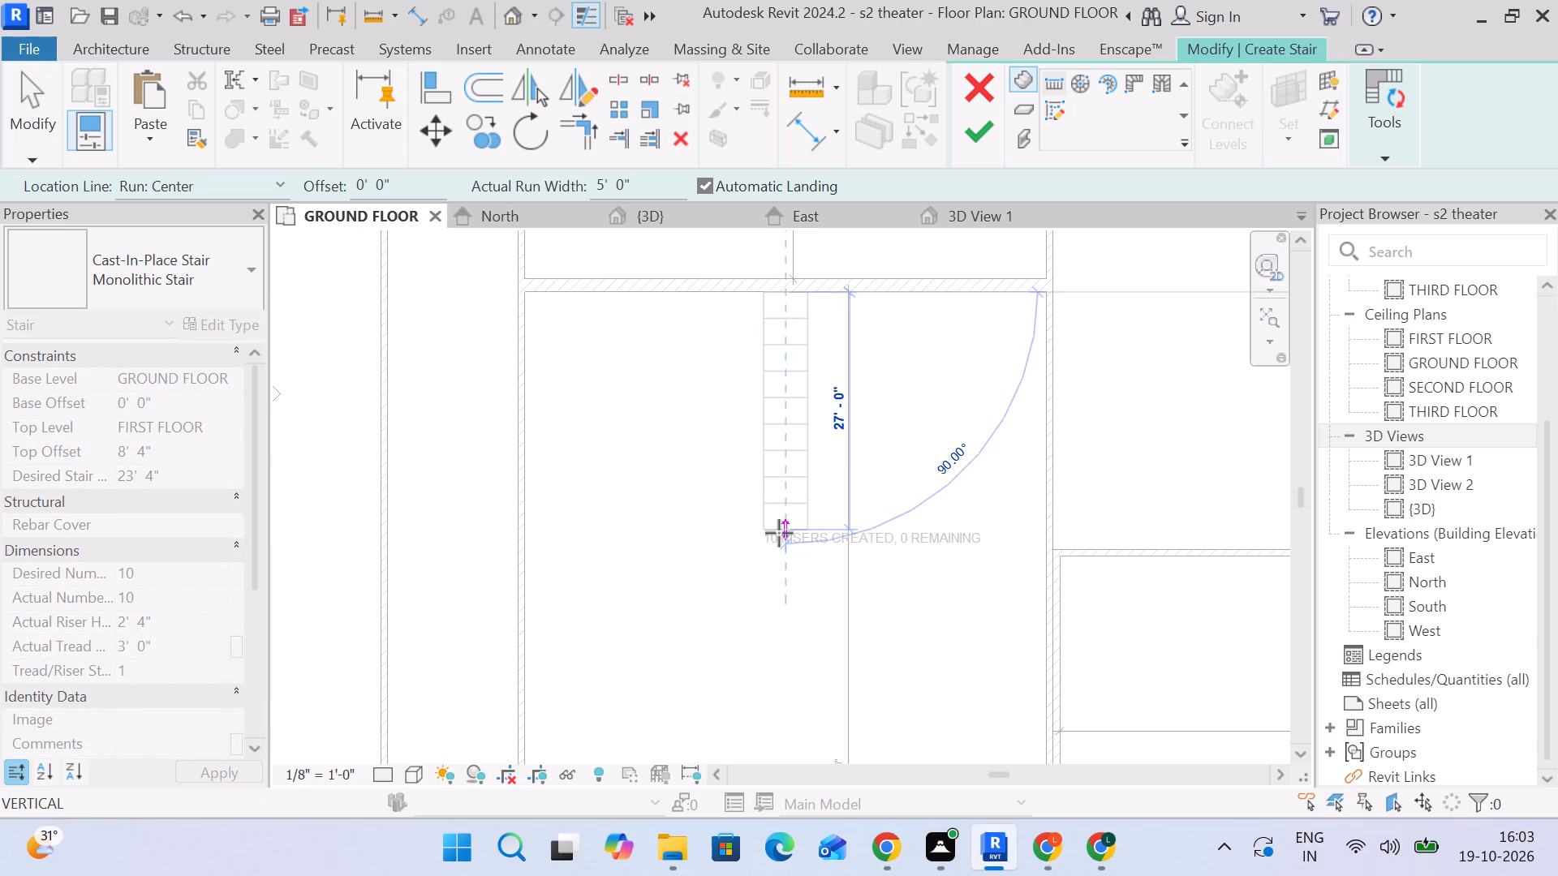
pyautogui.click(779, 533)
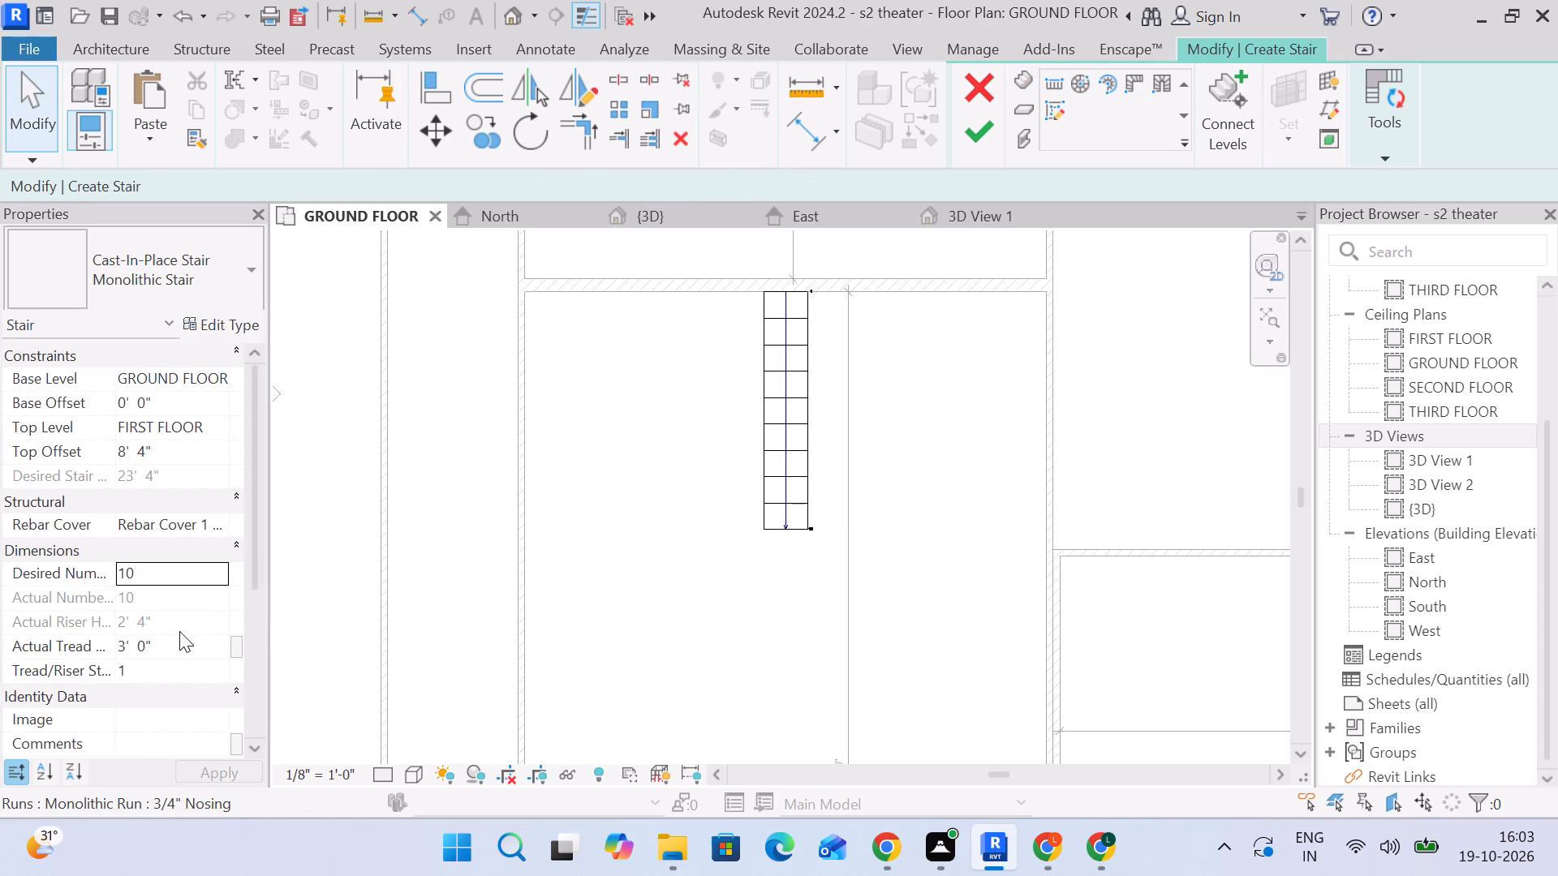
pyautogui.click(11, 99)
# Check the Monolithic Stair type's calculation rule values.
pyautogui.click(182, 324)
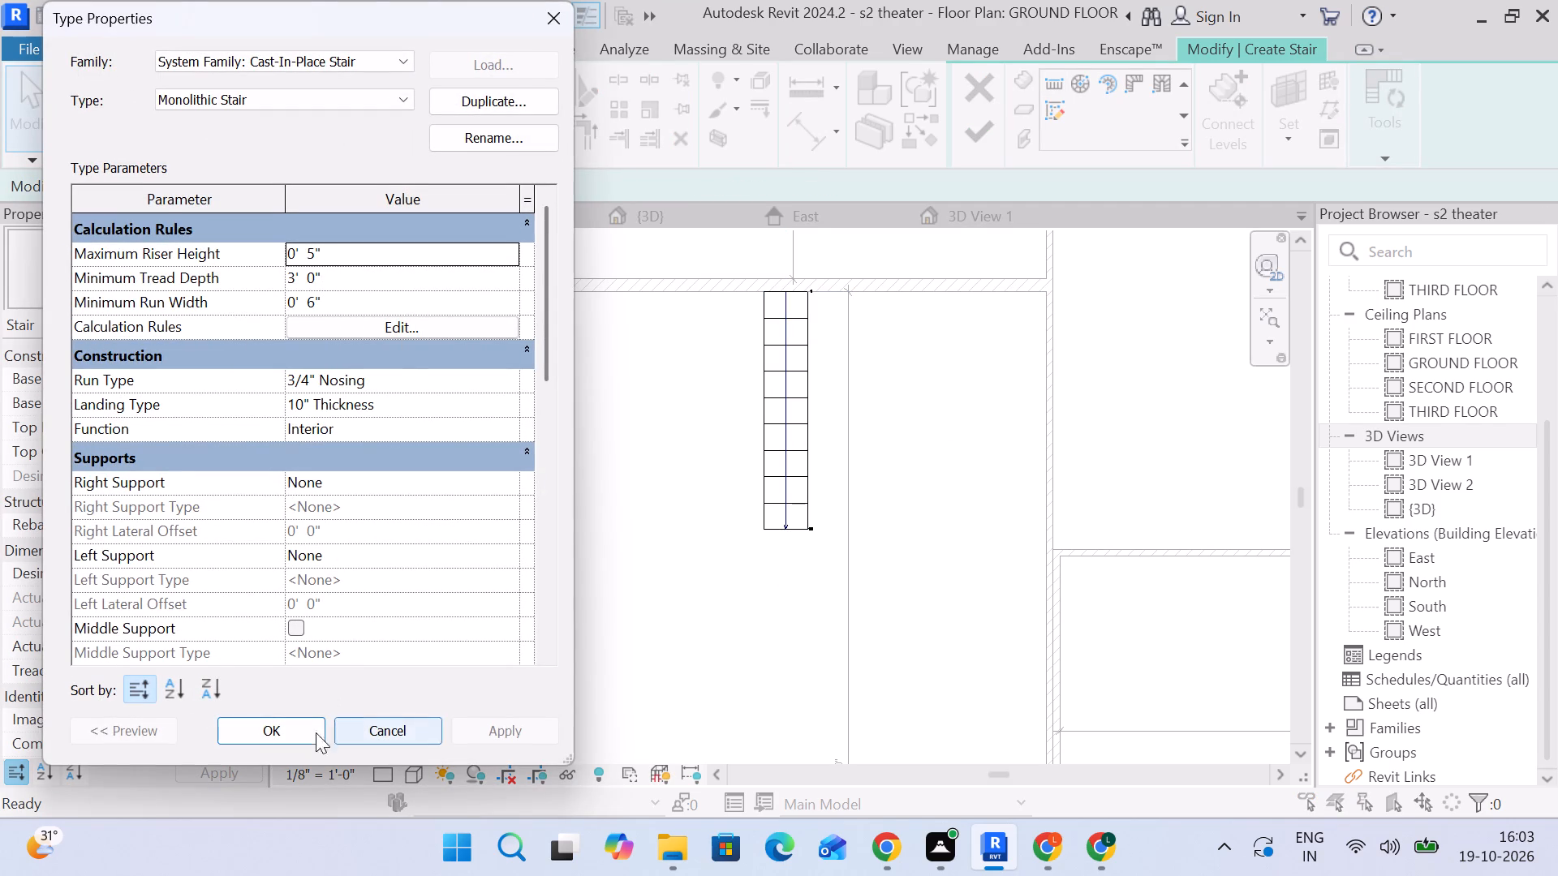
pyautogui.click(254, 736)
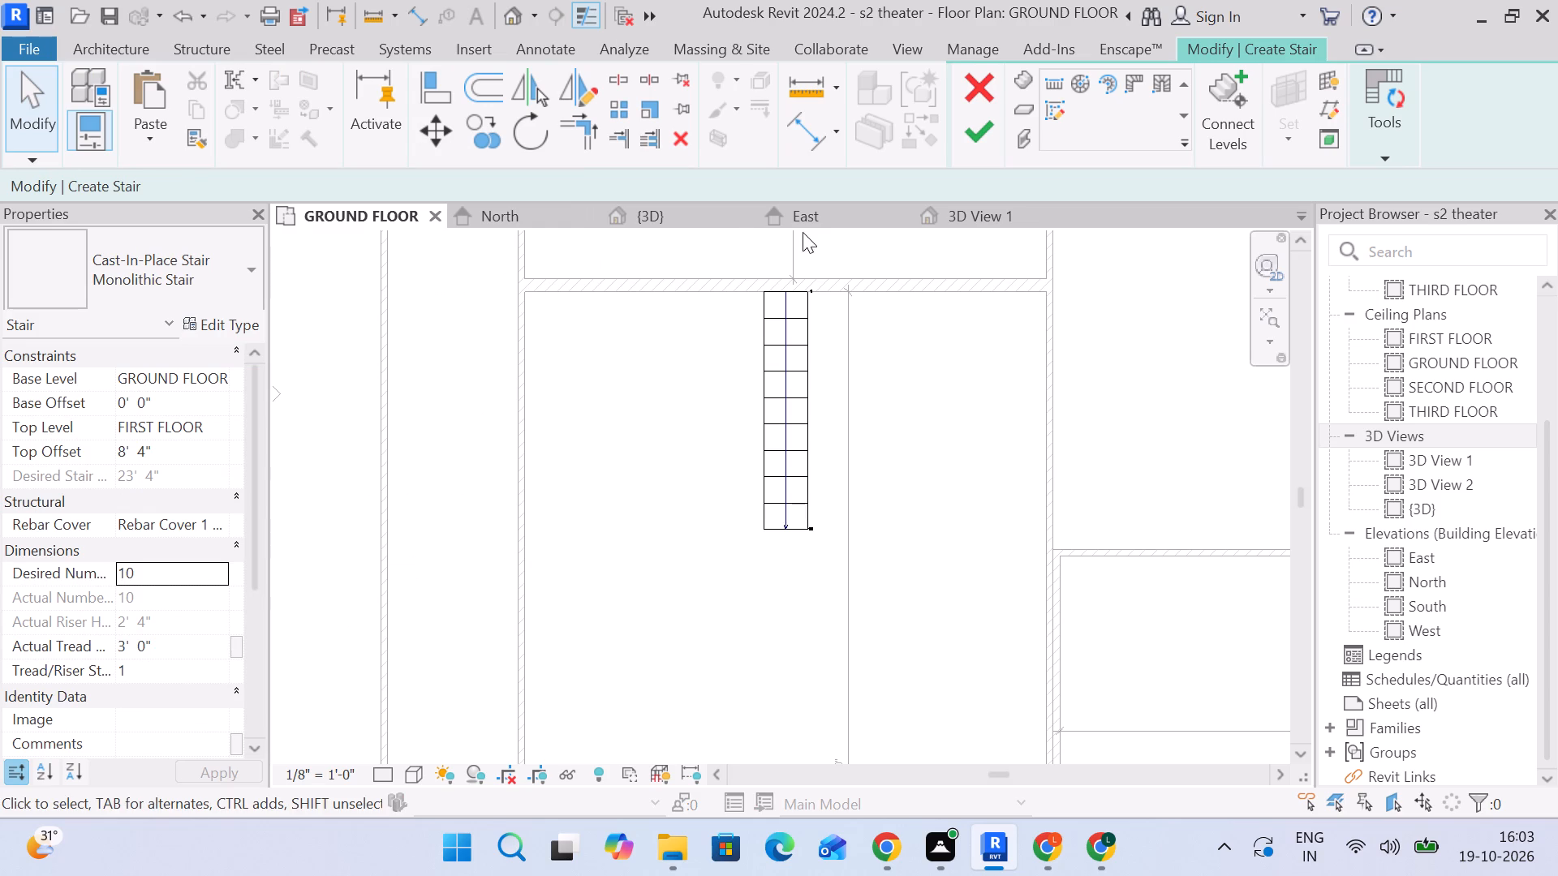
# Examine the new stair run's slope and its run properties in the {3D} view.
pyautogui.click(655, 209)
pyautogui.scroll(-4, 717, 371)
pyautogui.scroll(1, 729, 407)
pyautogui.click(688, 346)
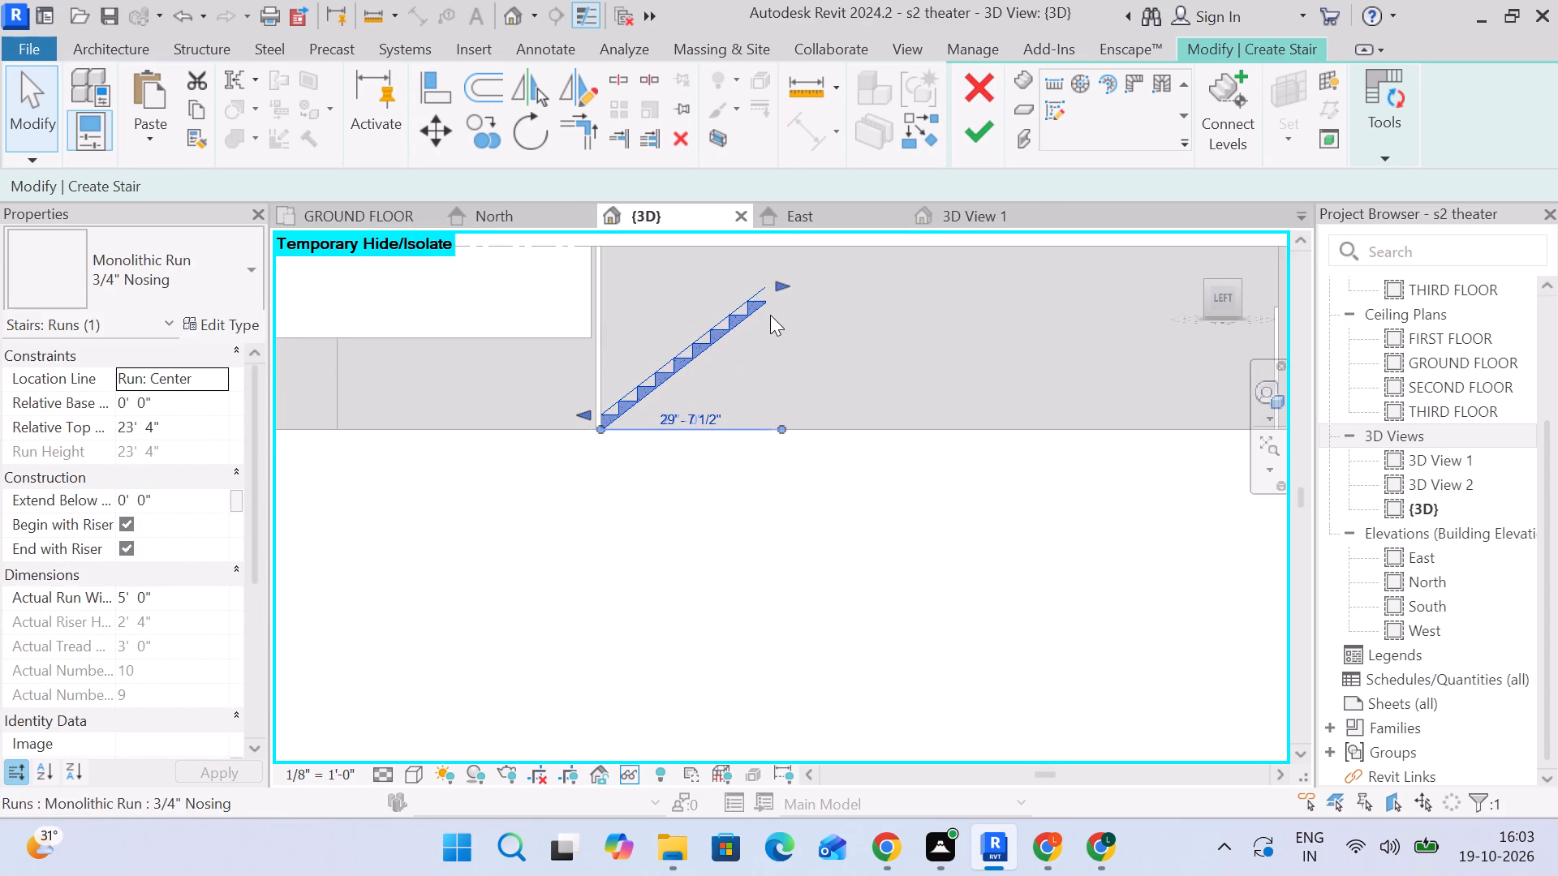
pyautogui.scroll(-2, 770, 315)
pyautogui.moveTo(770, 319); pyautogui.dragTo(738, 367, button='middle')
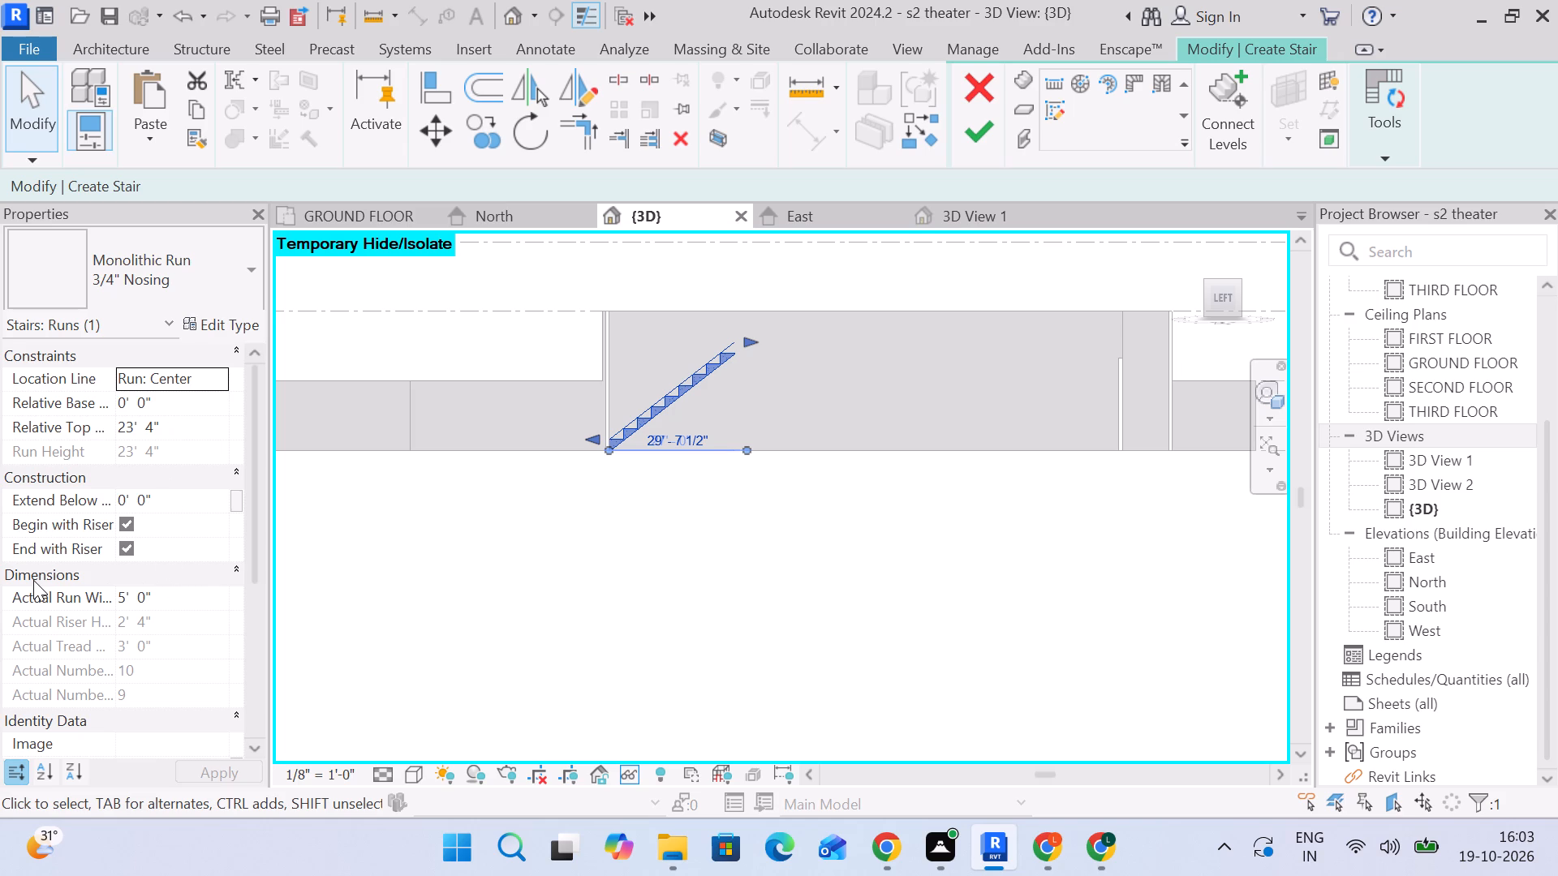
pyautogui.scroll(-2, 33, 580)
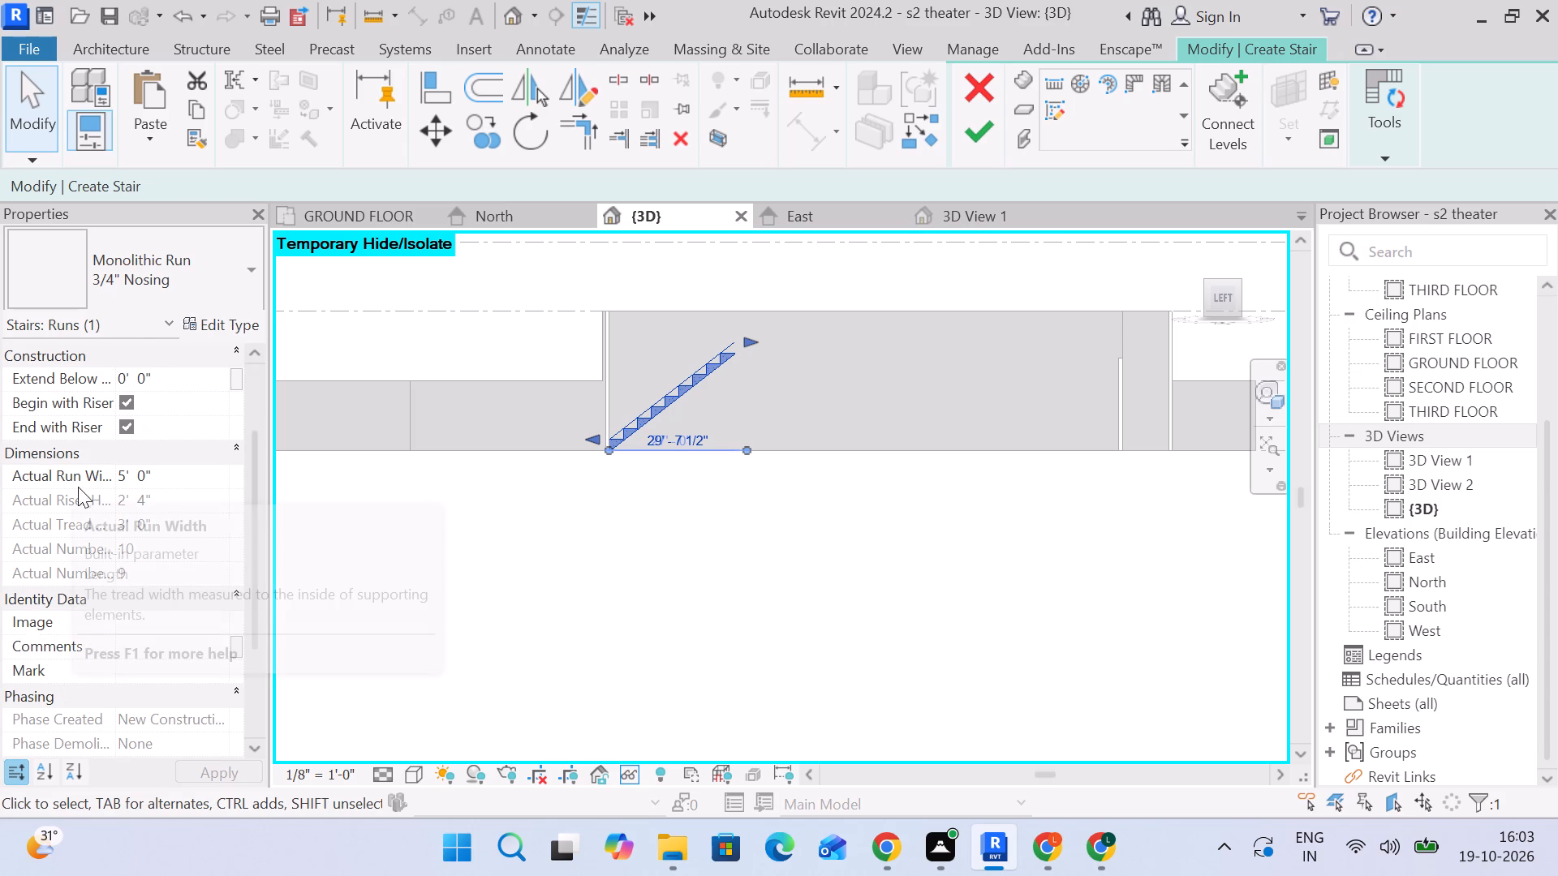
pyautogui.click(175, 473)
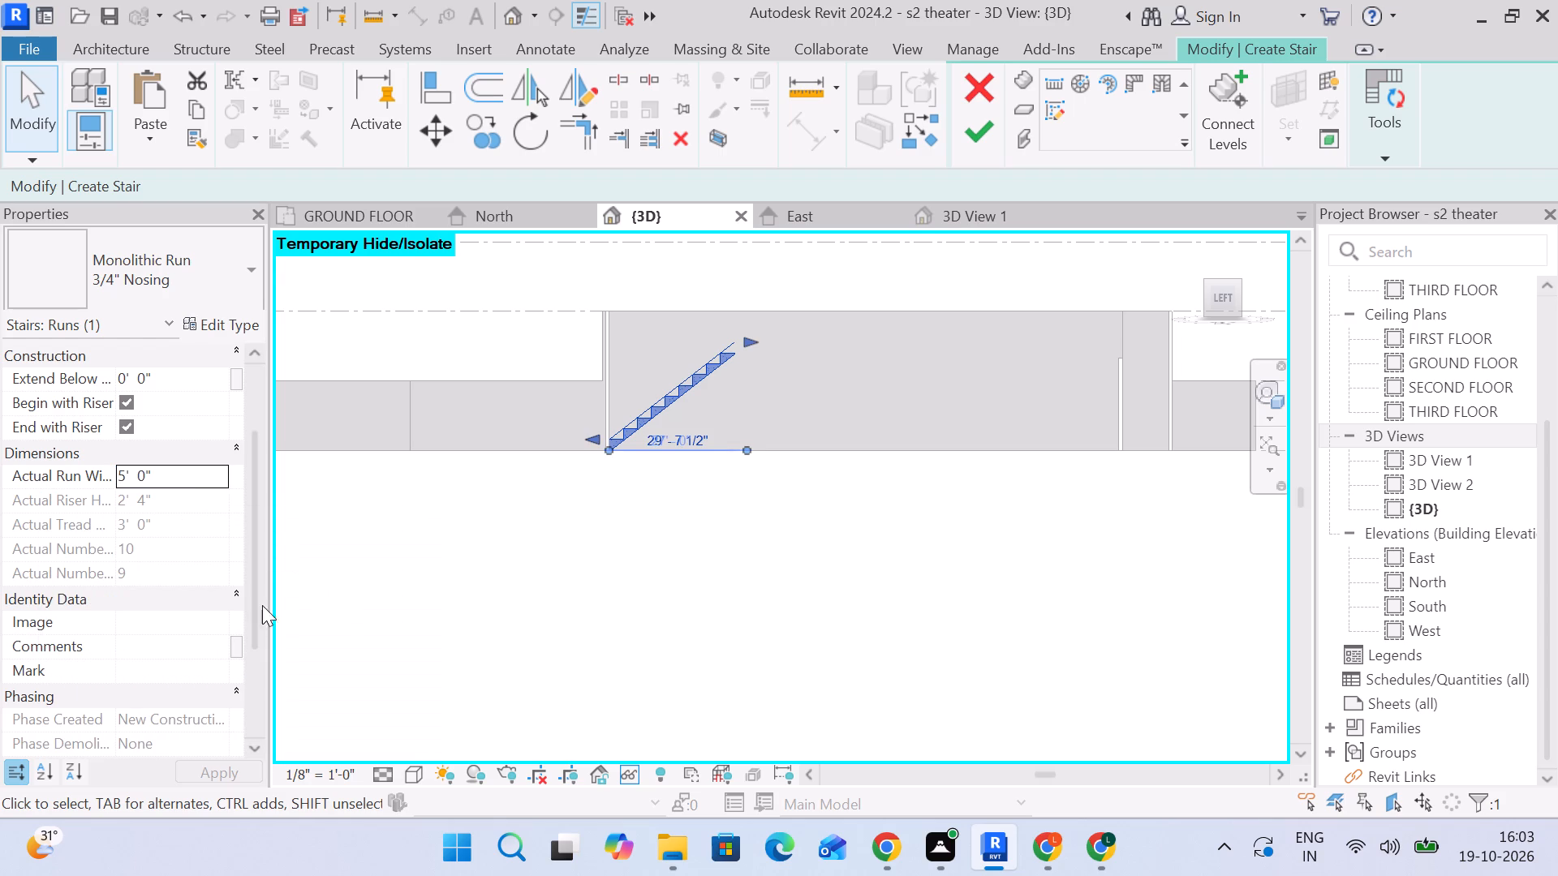
pyautogui.moveTo(163, 649); pyautogui.dragTo(159, 668)
pyautogui.moveTo(365, 532); pyautogui.dragTo(377, 530)
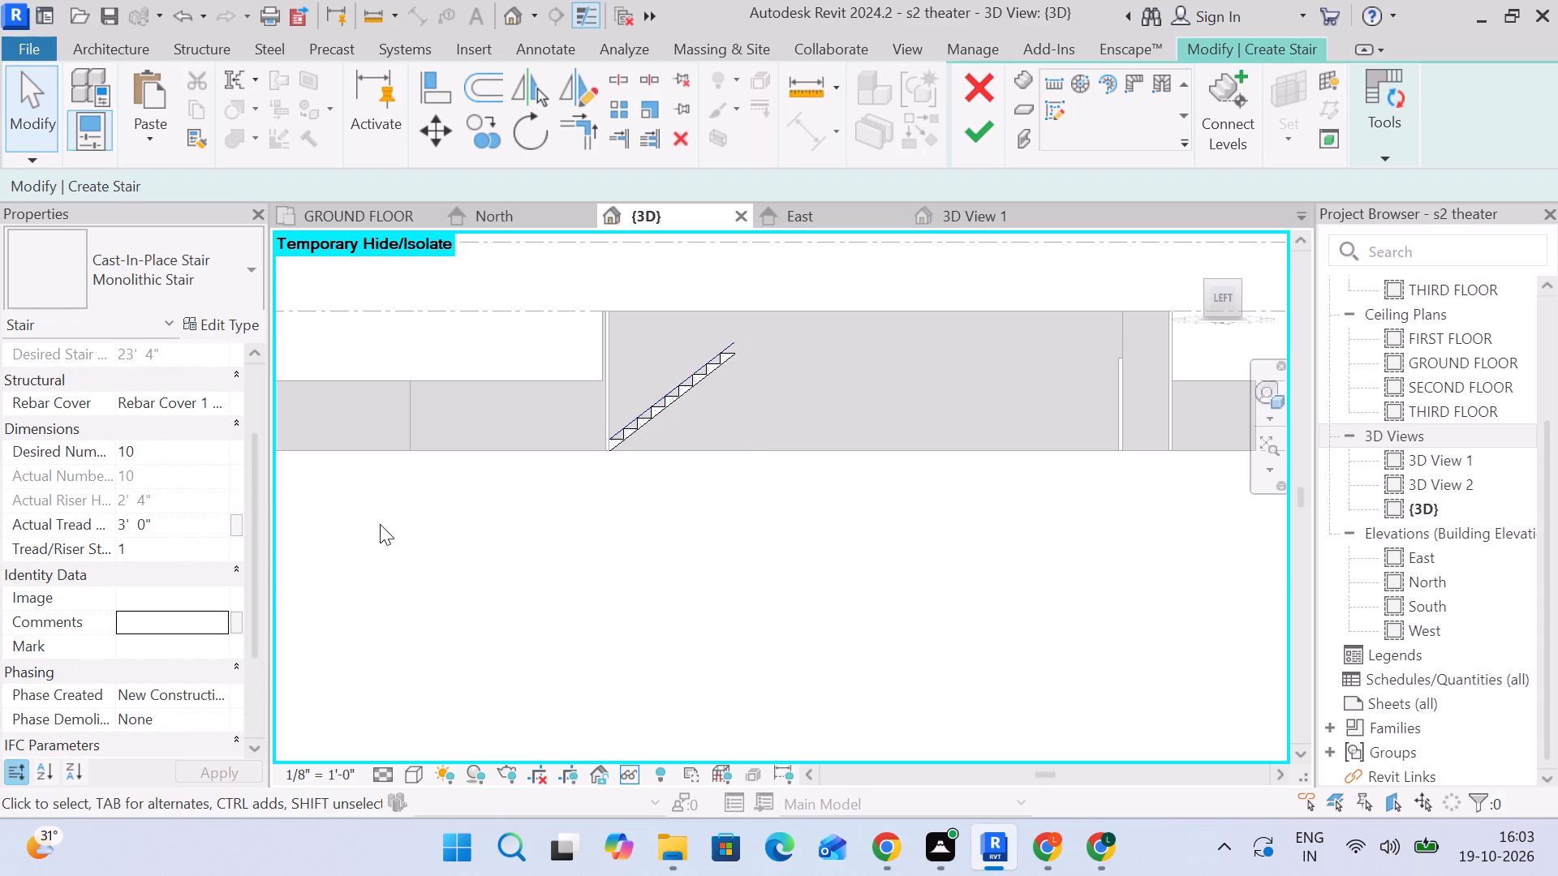
# Delete the straight 10-riser run from the stair.
pyautogui.click(695, 402)
pyautogui.click(687, 395)
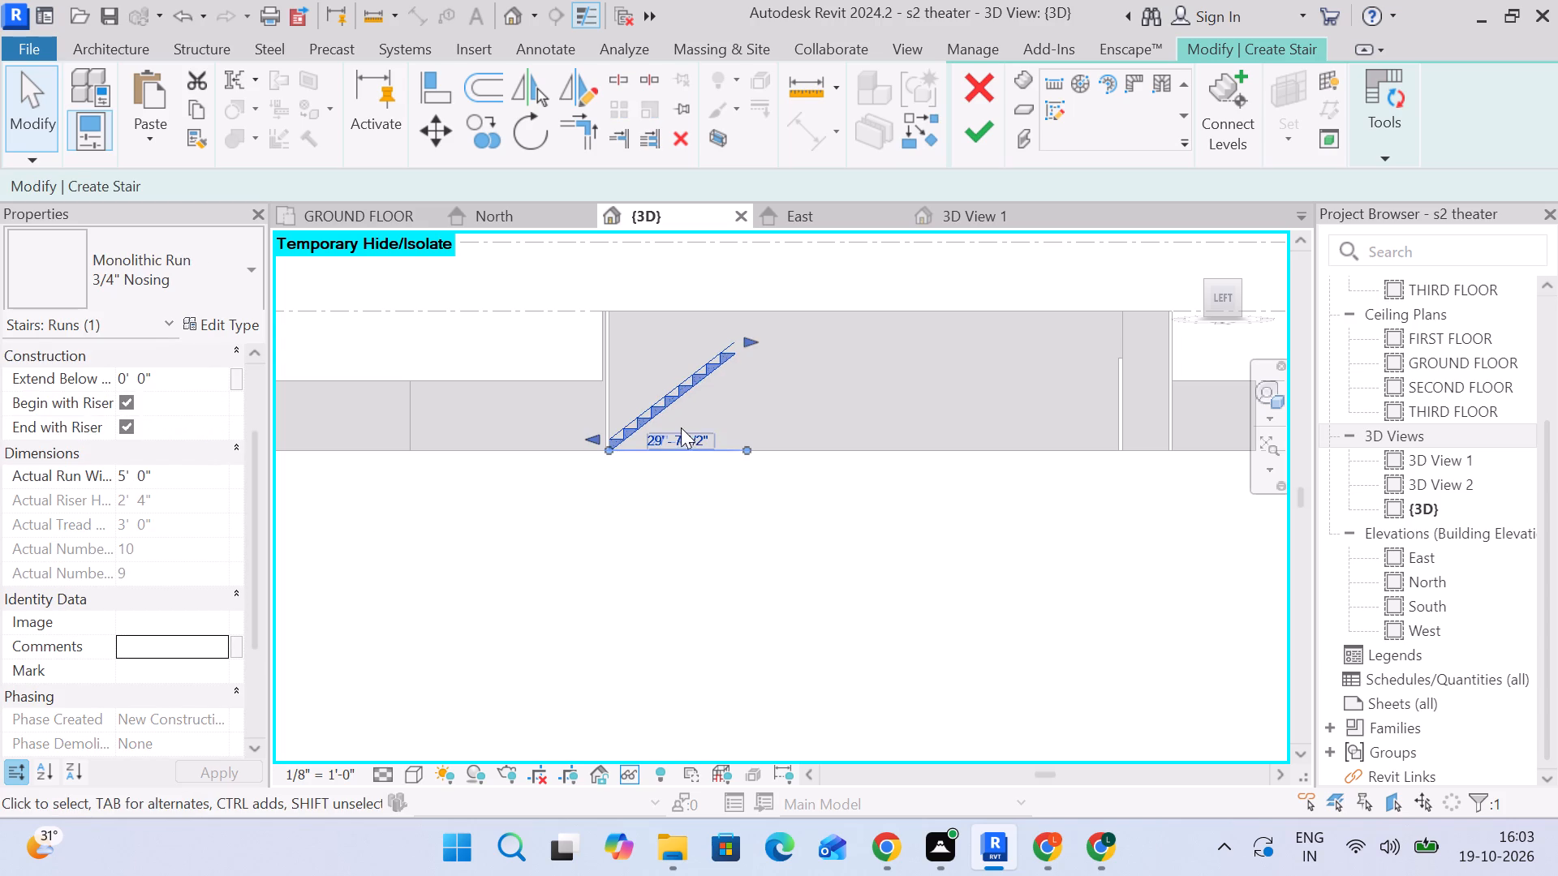
pyautogui.press('Delete')
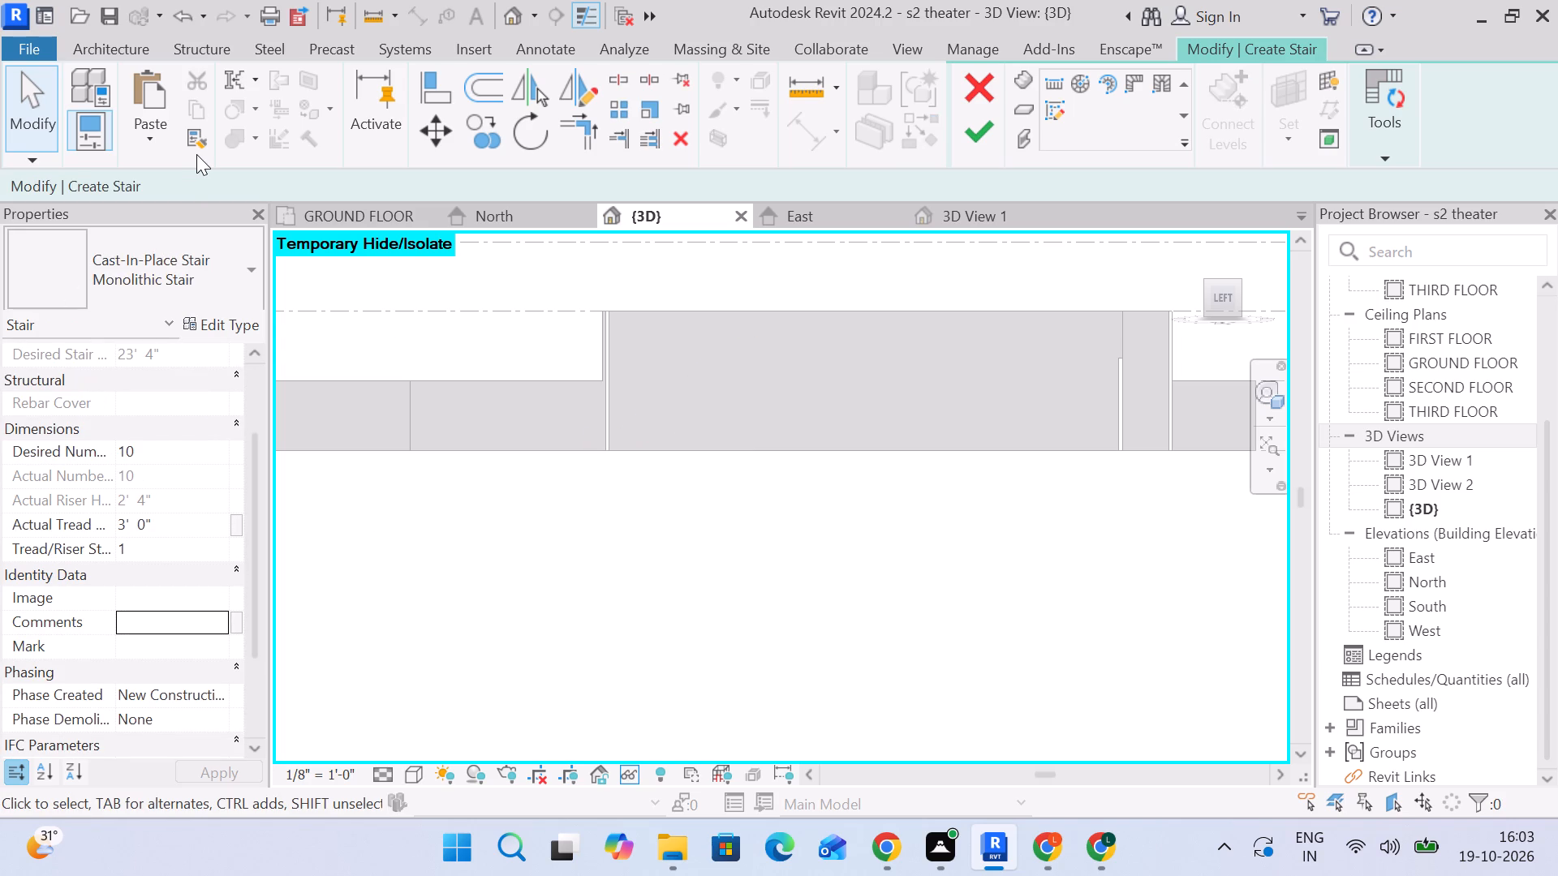
# Start a sketched run for the stair with boundary lines, working in the GROUND FLOOR plan.
pyautogui.scroll(1, 299, 297)
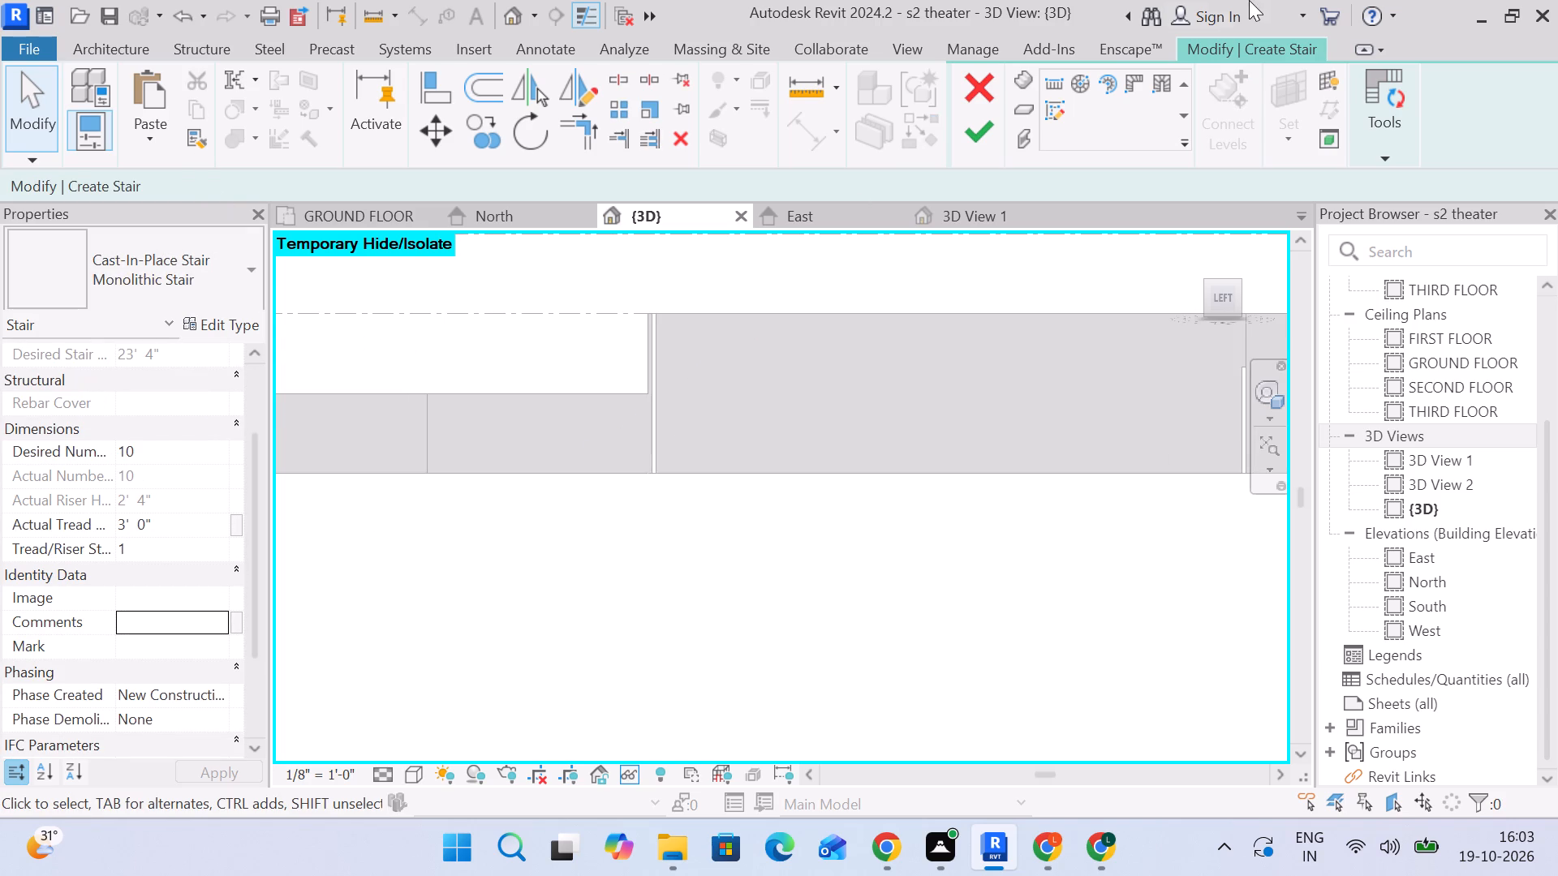
pyautogui.click(1063, 107)
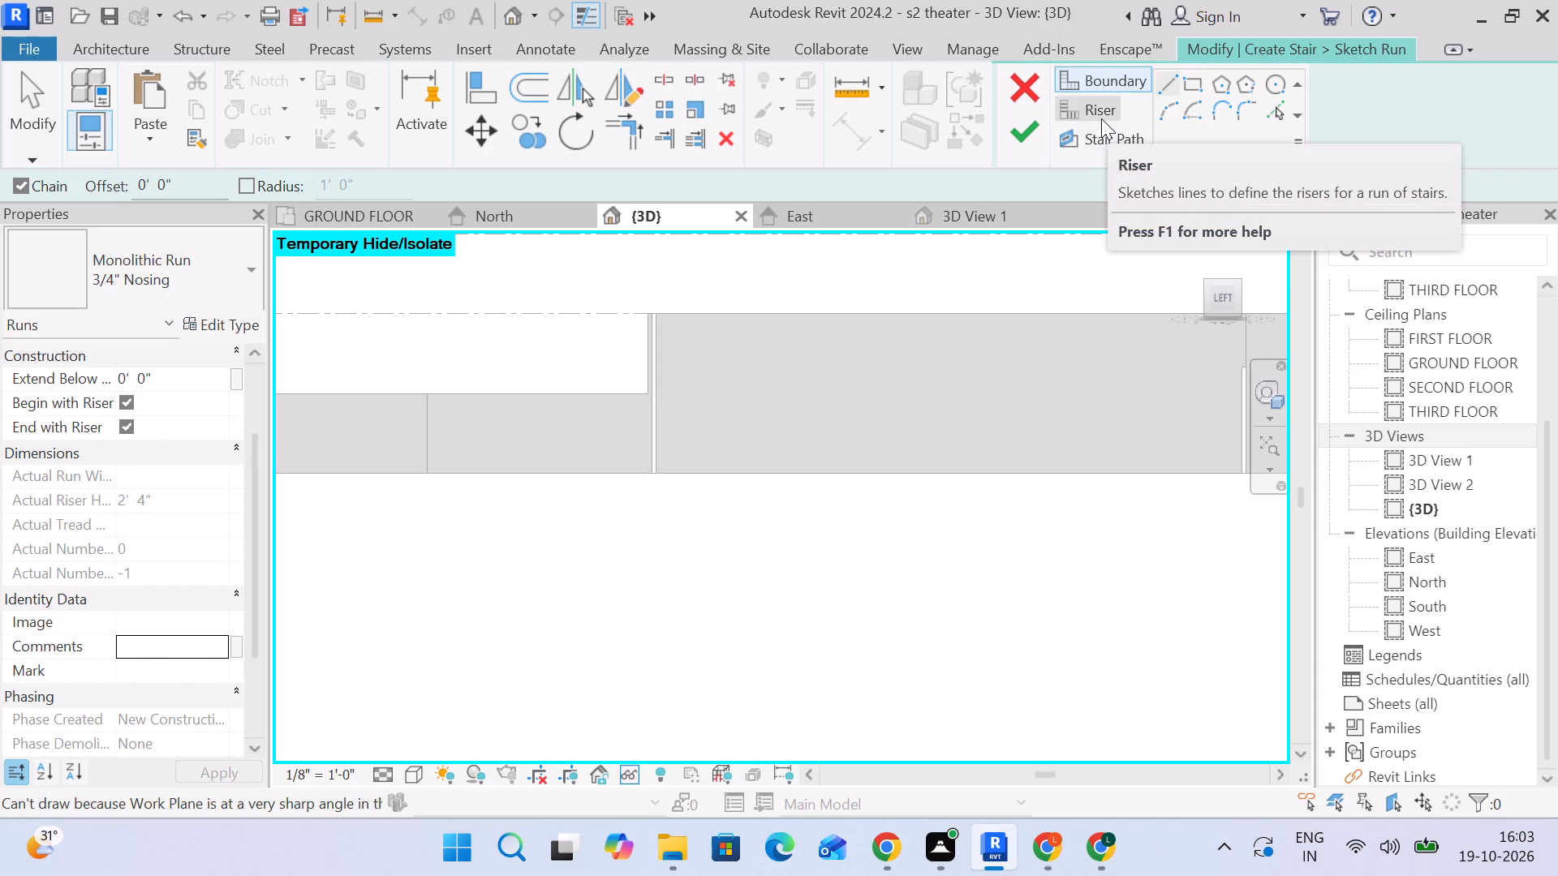
pyautogui.click(1088, 75)
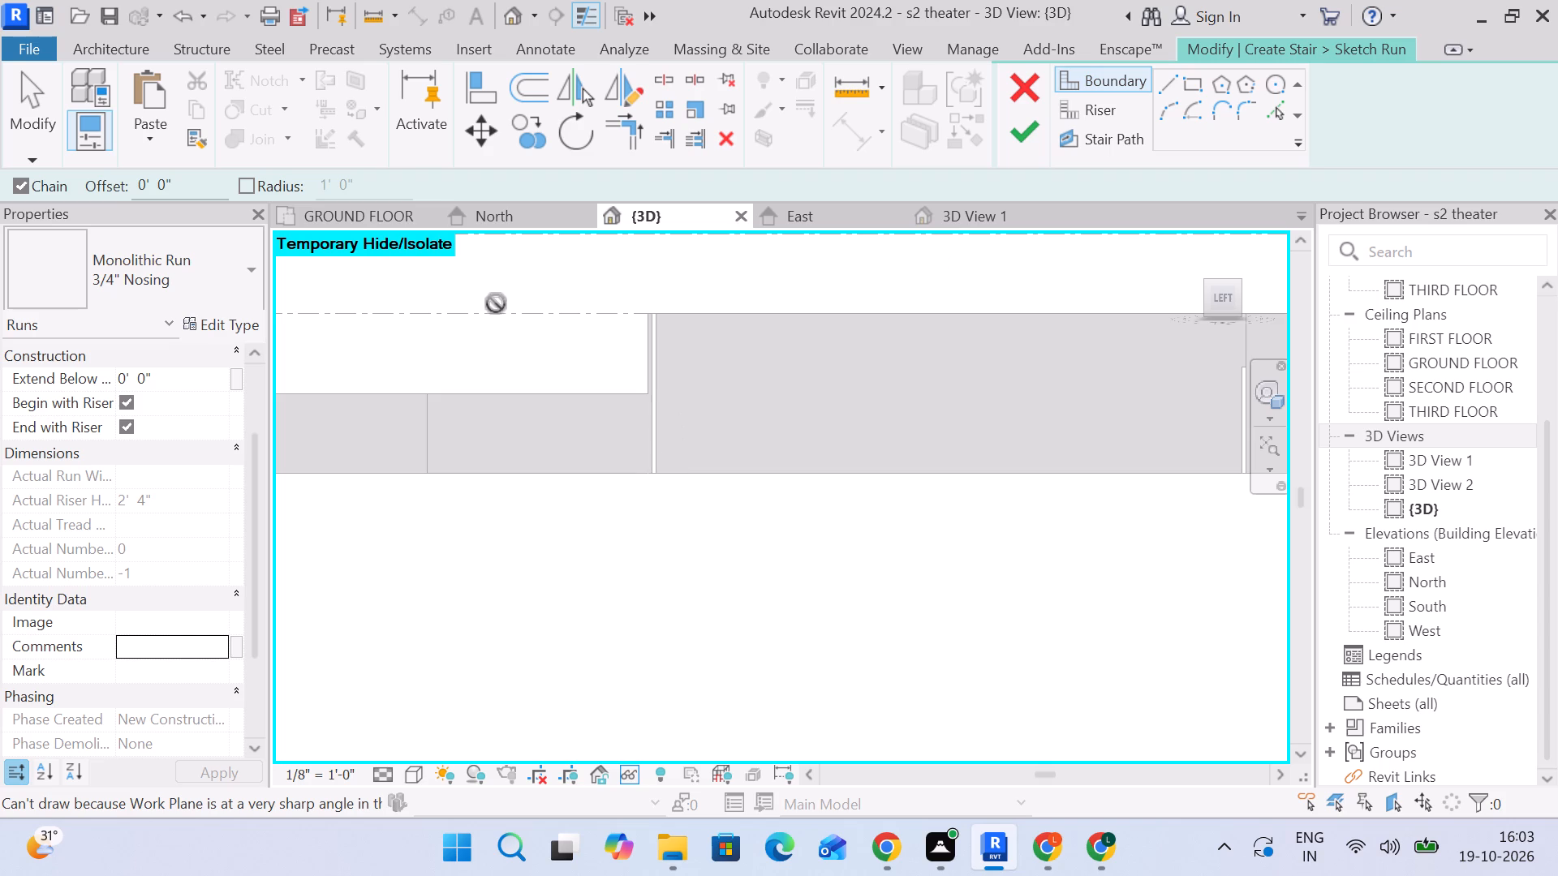
pyautogui.click(355, 222)
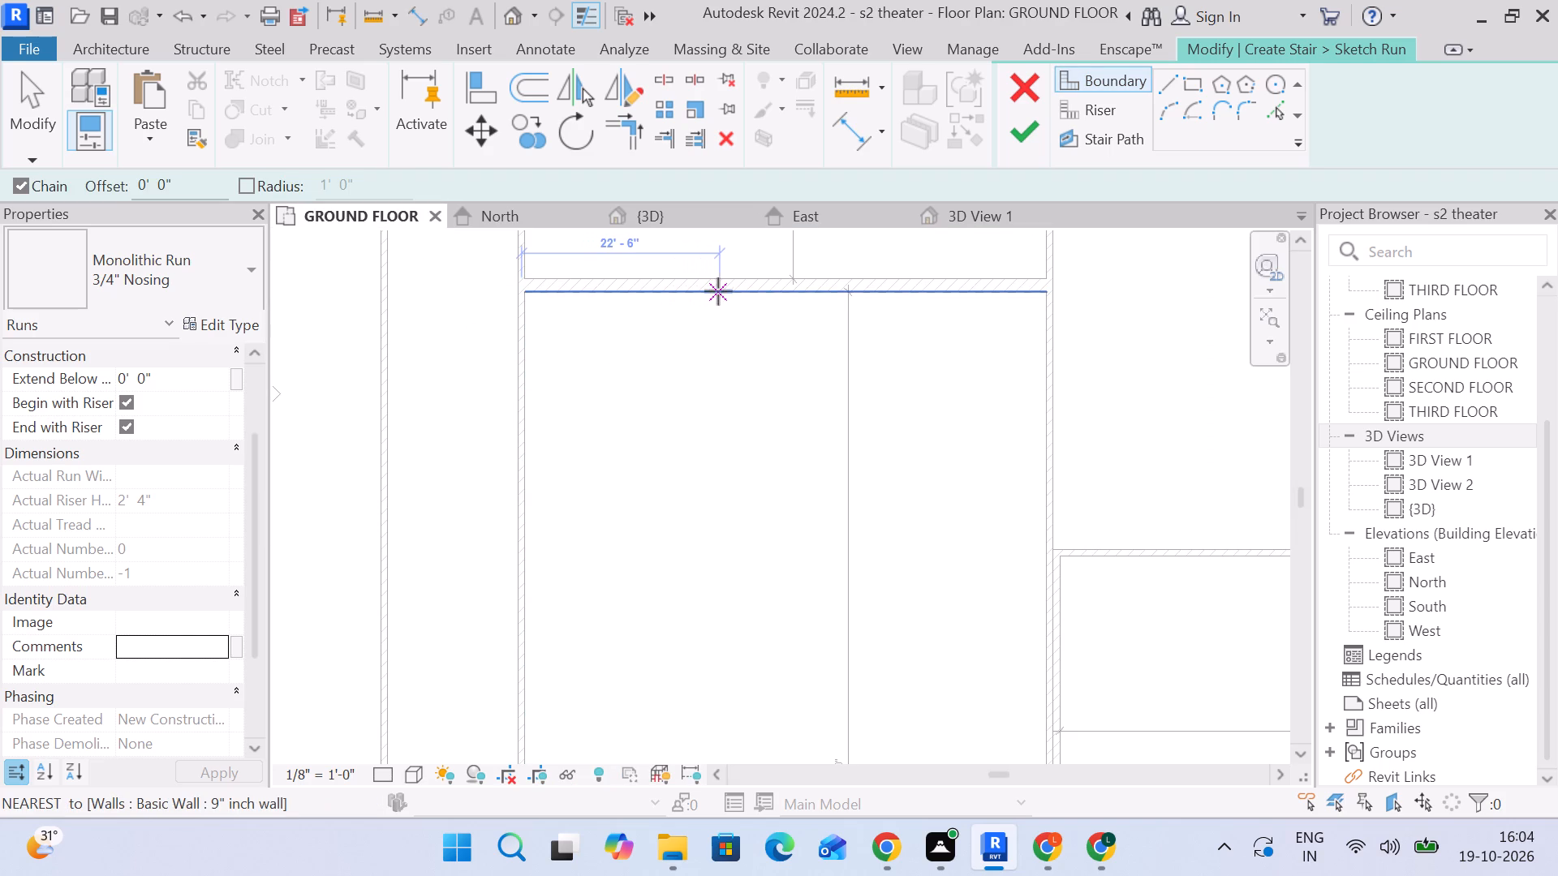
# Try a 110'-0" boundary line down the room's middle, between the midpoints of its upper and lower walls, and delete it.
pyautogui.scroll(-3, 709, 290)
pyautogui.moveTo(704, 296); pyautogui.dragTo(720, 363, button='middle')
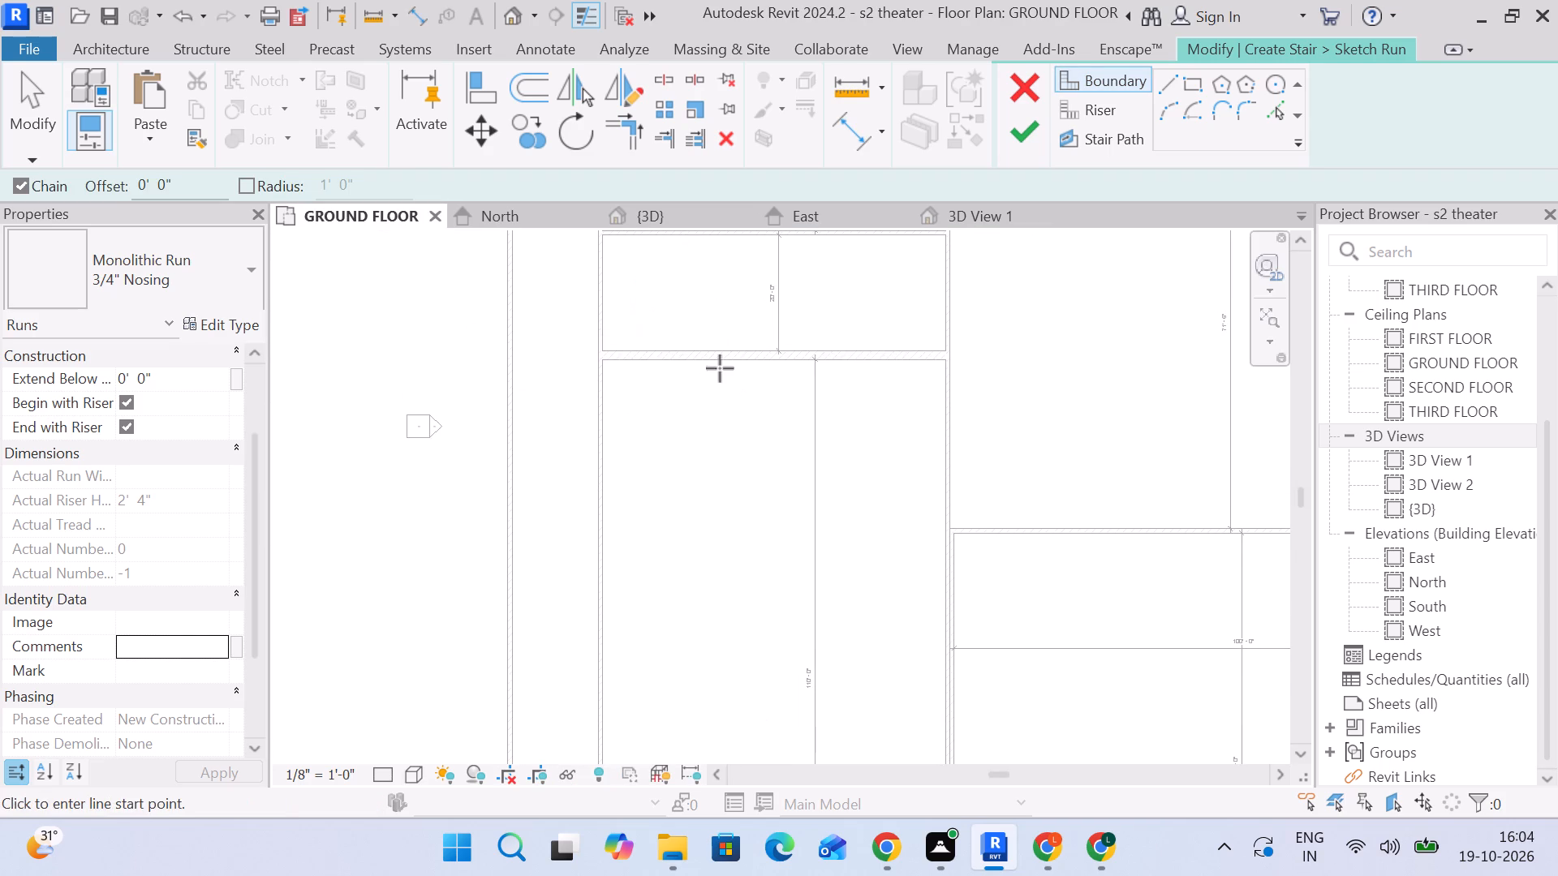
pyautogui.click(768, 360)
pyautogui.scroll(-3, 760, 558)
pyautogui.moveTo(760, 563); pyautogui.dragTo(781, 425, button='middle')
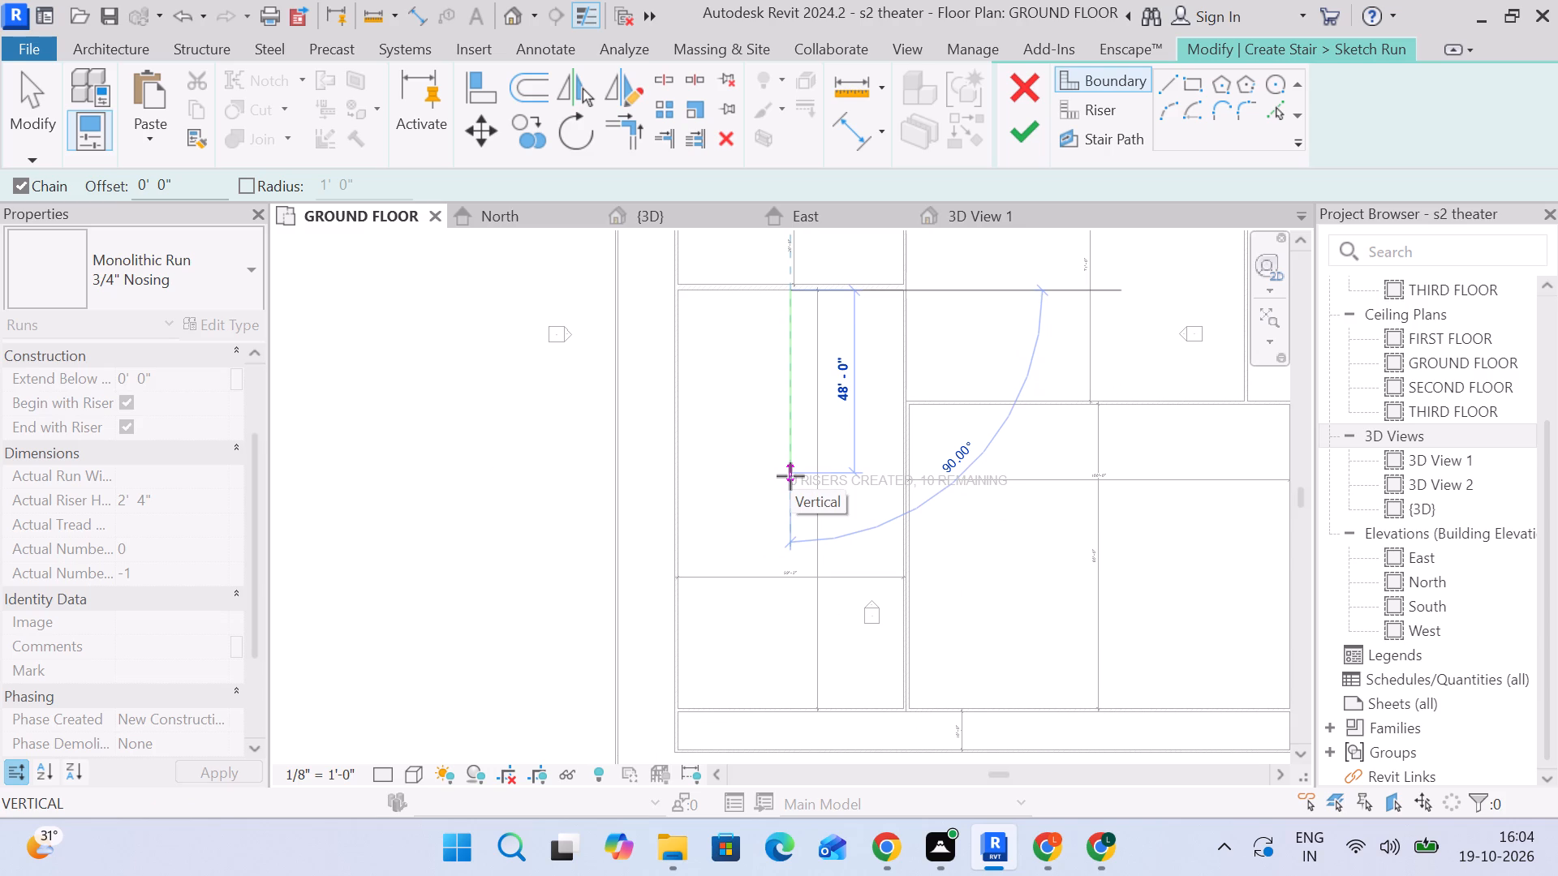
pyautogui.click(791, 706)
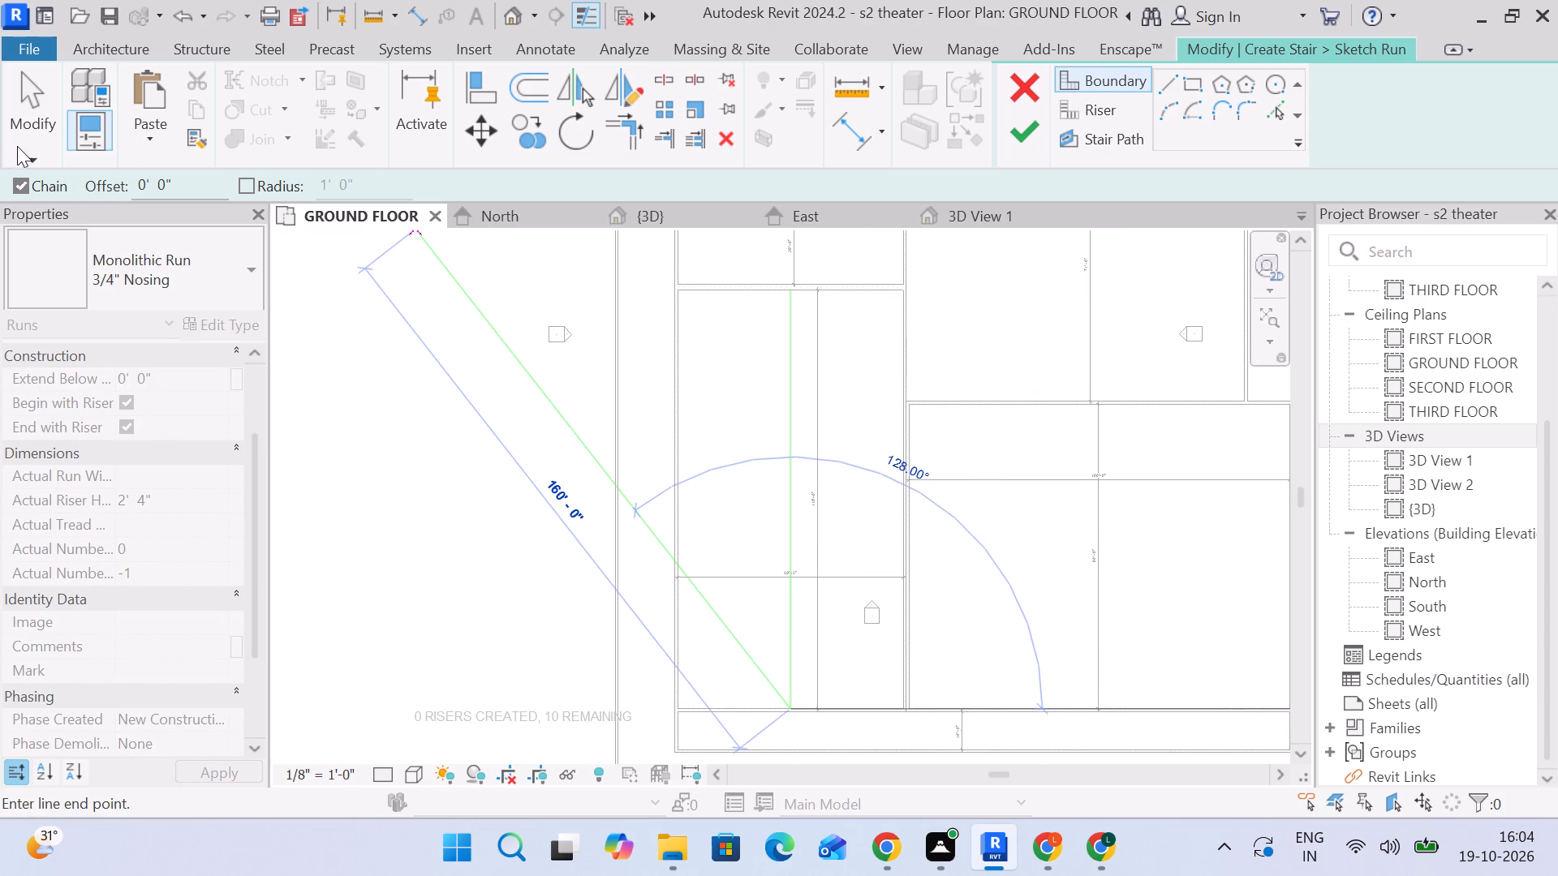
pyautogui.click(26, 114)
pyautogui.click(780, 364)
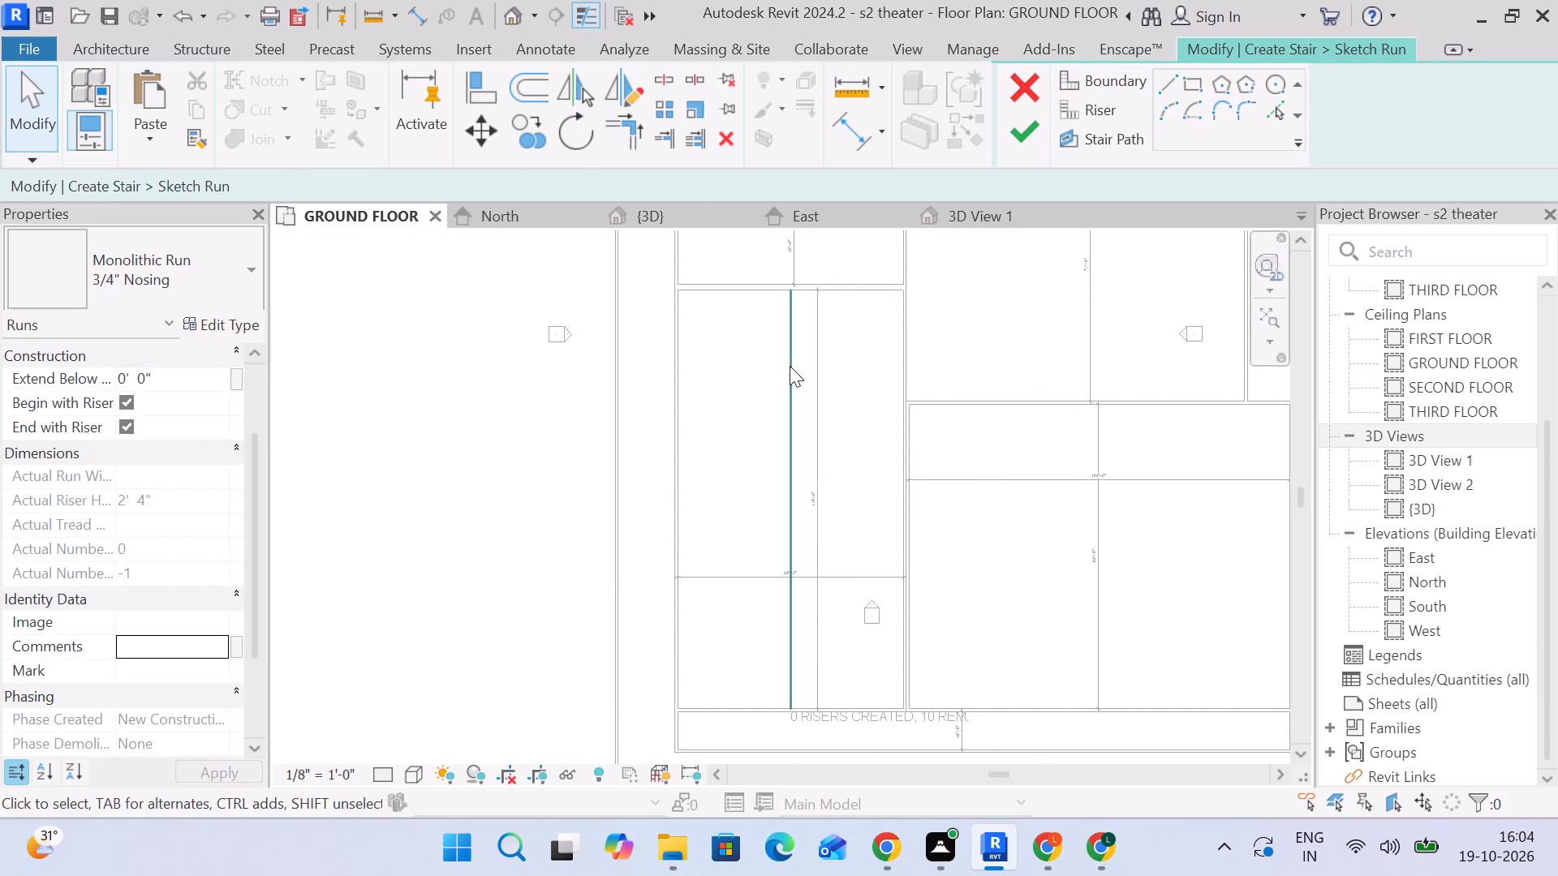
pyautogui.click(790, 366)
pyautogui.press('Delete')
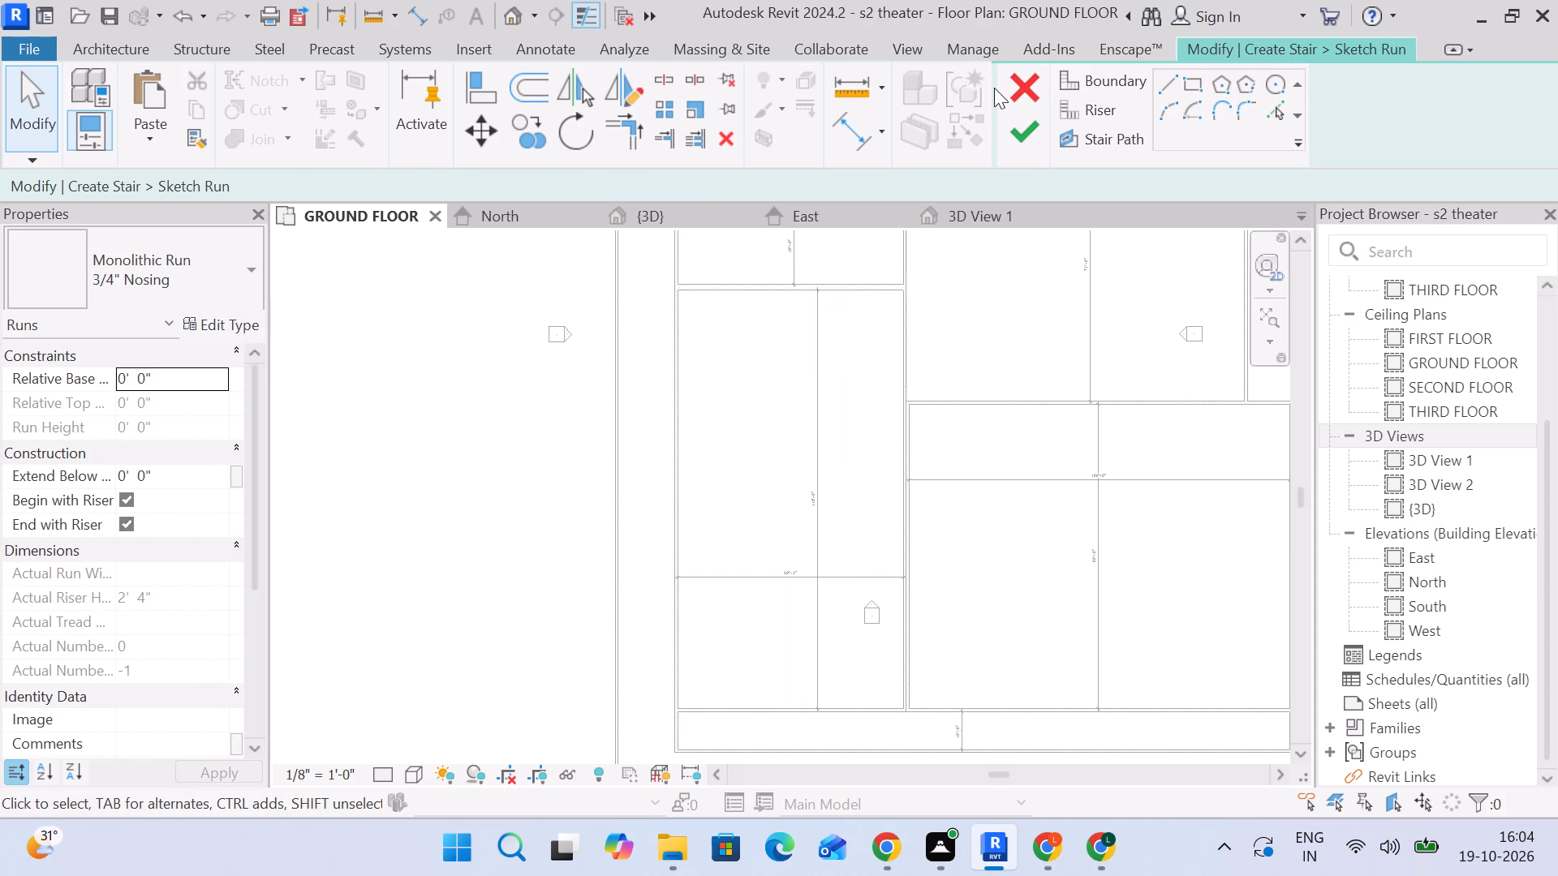
# Draw run boundary lines down the inner face of the room's left wall and 59'-3" along its lower wall.
pyautogui.click(1160, 88)
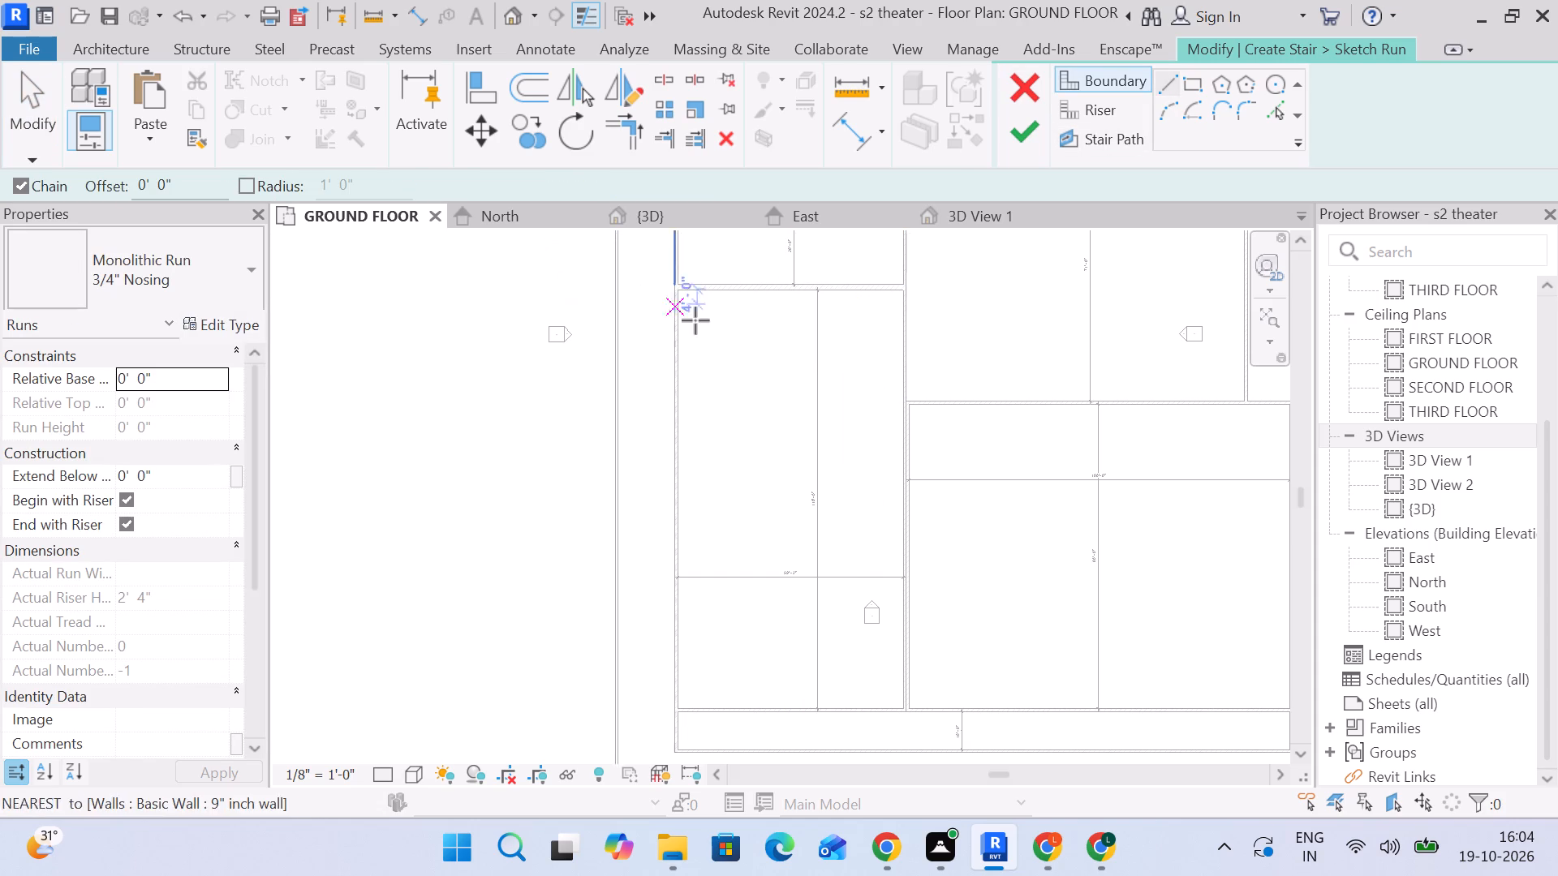
pyautogui.scroll(3, 696, 320)
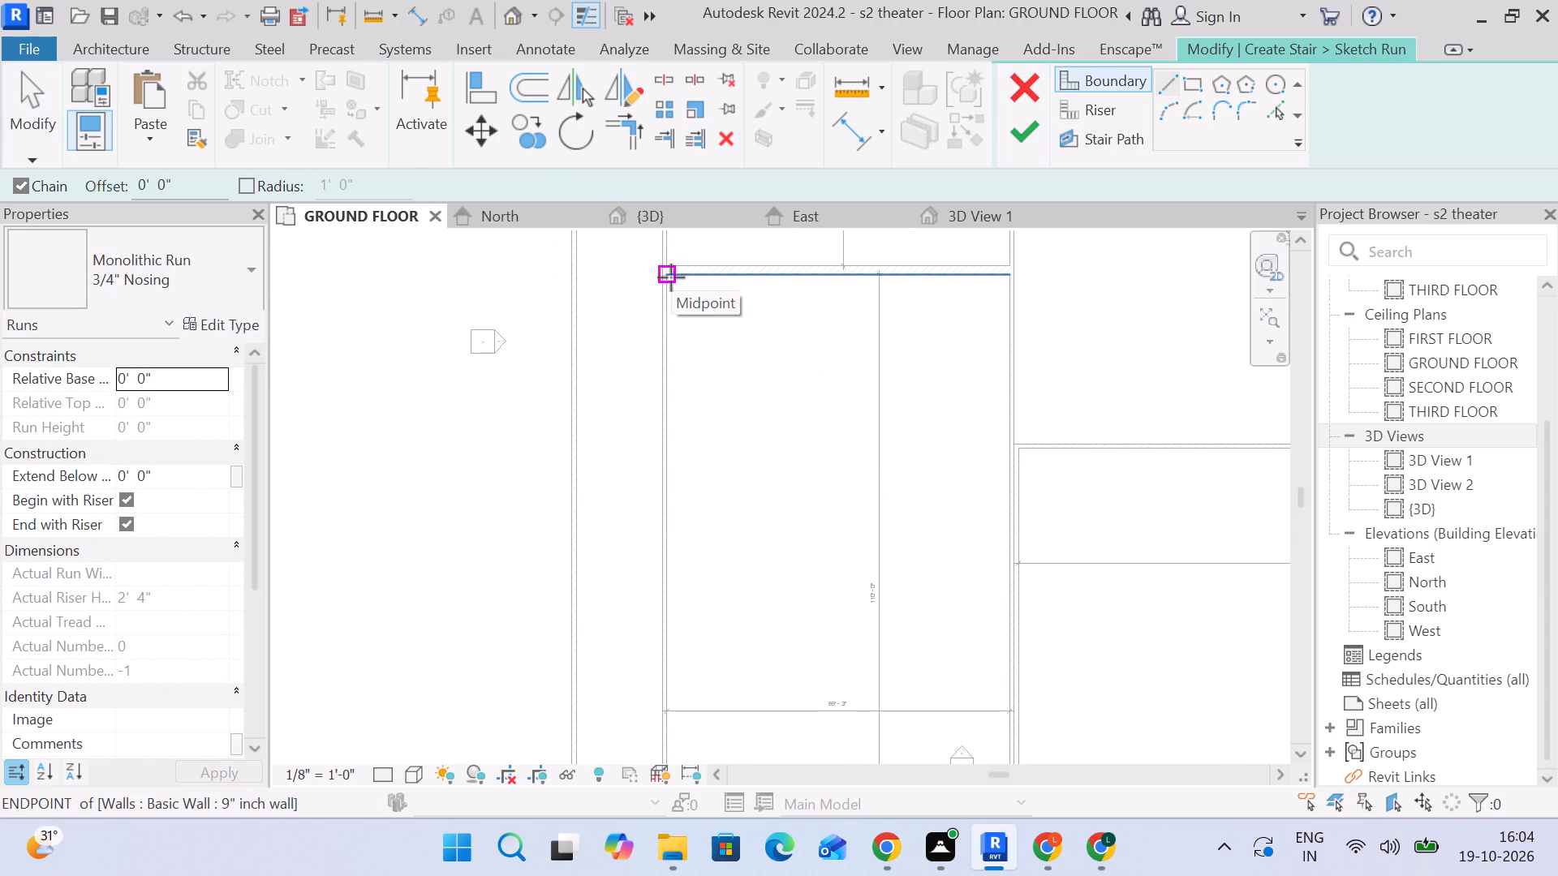
pyautogui.click(669, 277)
pyautogui.scroll(-2, 678, 549)
pyautogui.moveTo(759, 589); pyautogui.dragTo(759, 349, button='middle')
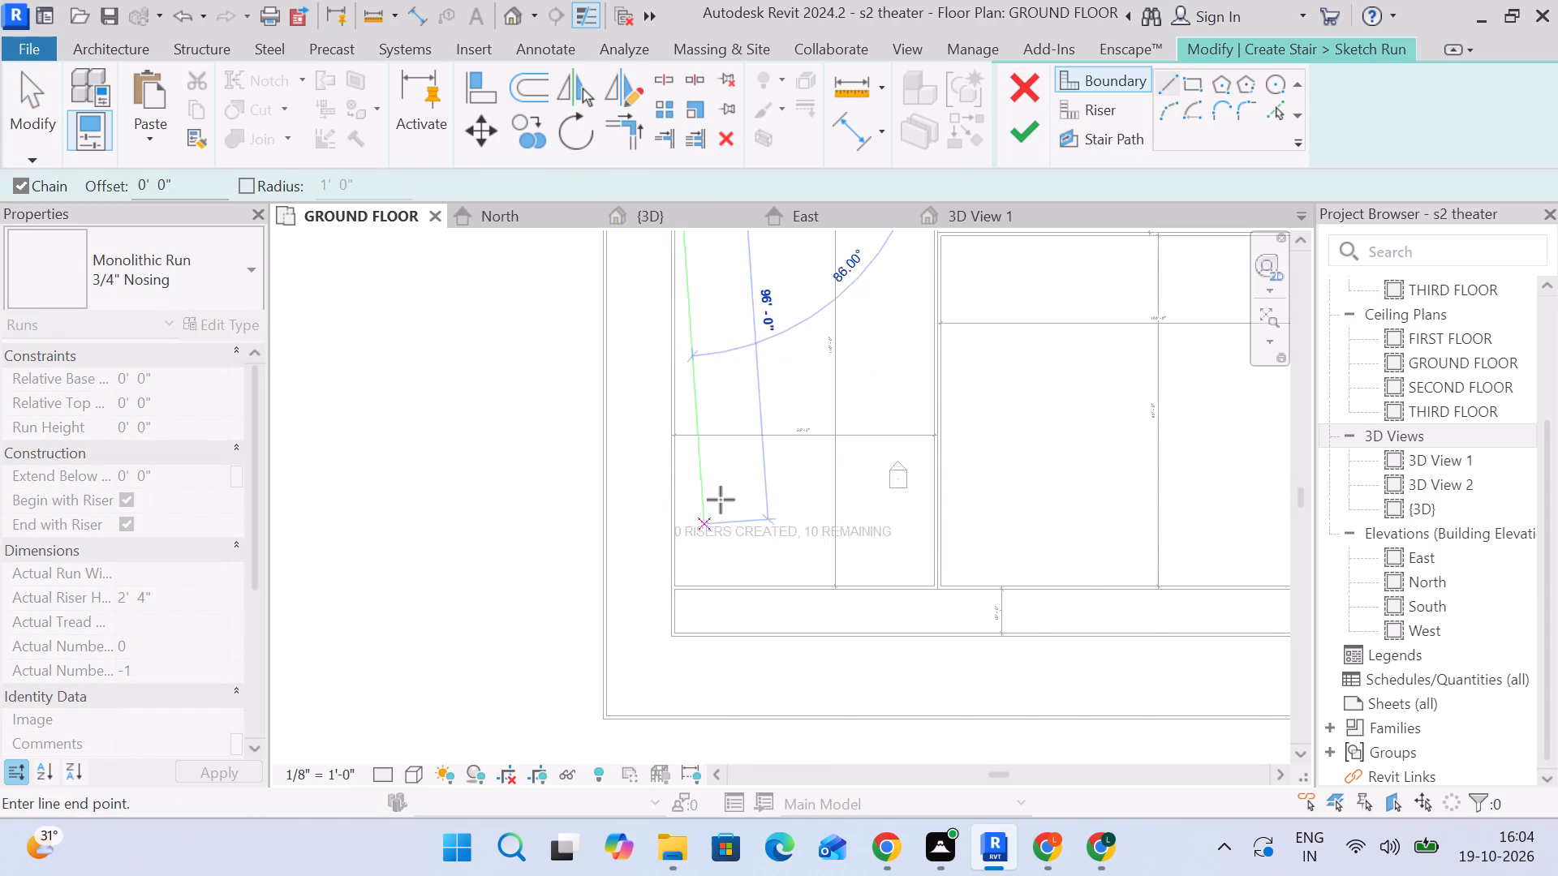
pyautogui.scroll(3, 682, 590)
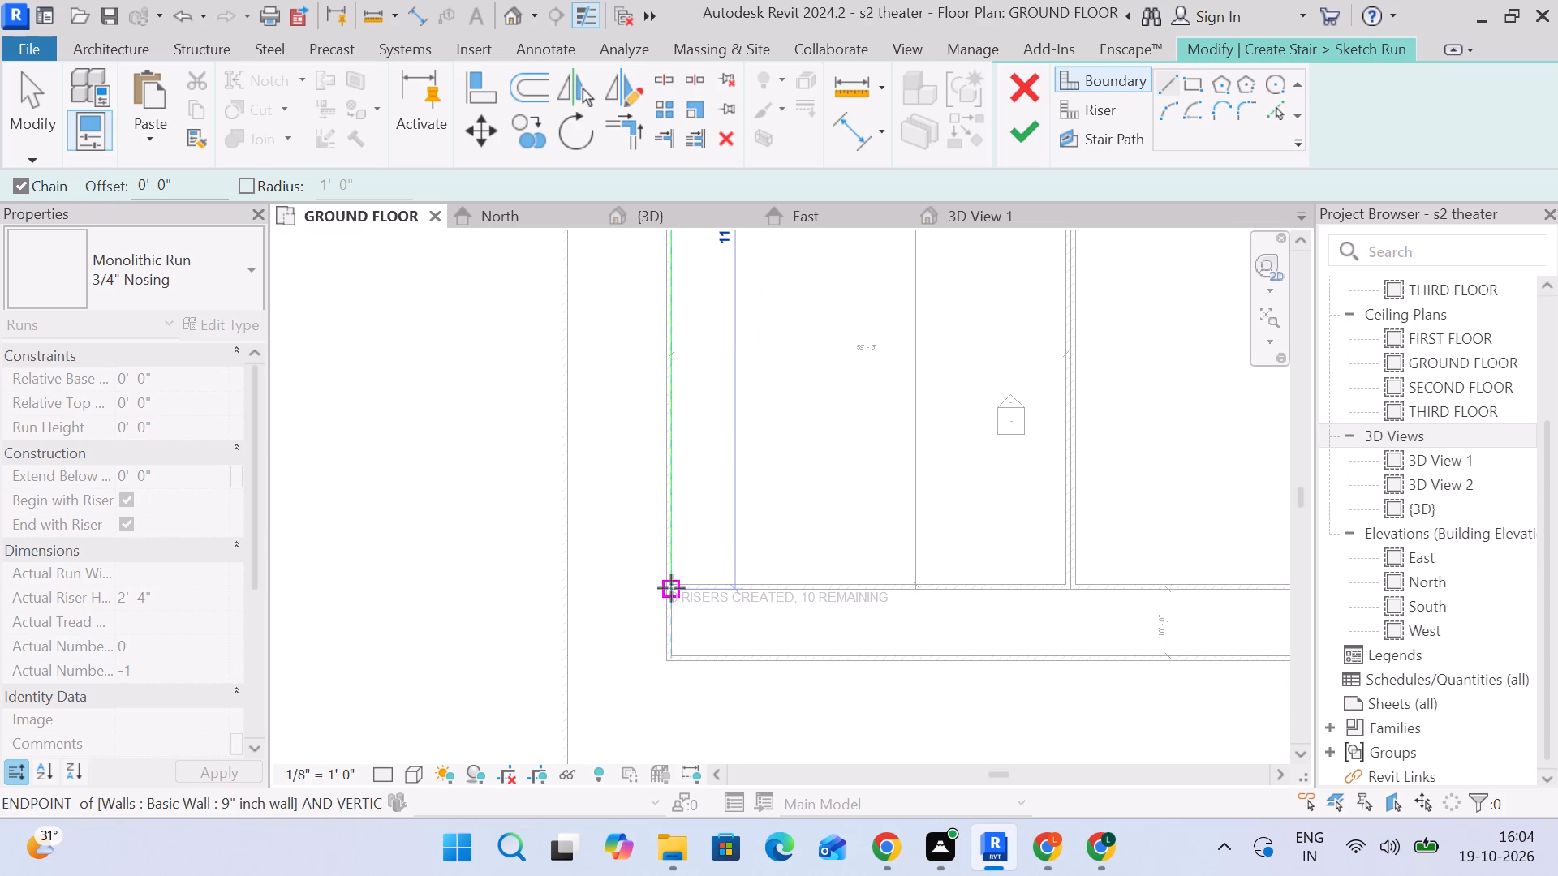
pyautogui.scroll(3, 671, 588)
pyautogui.click(672, 578)
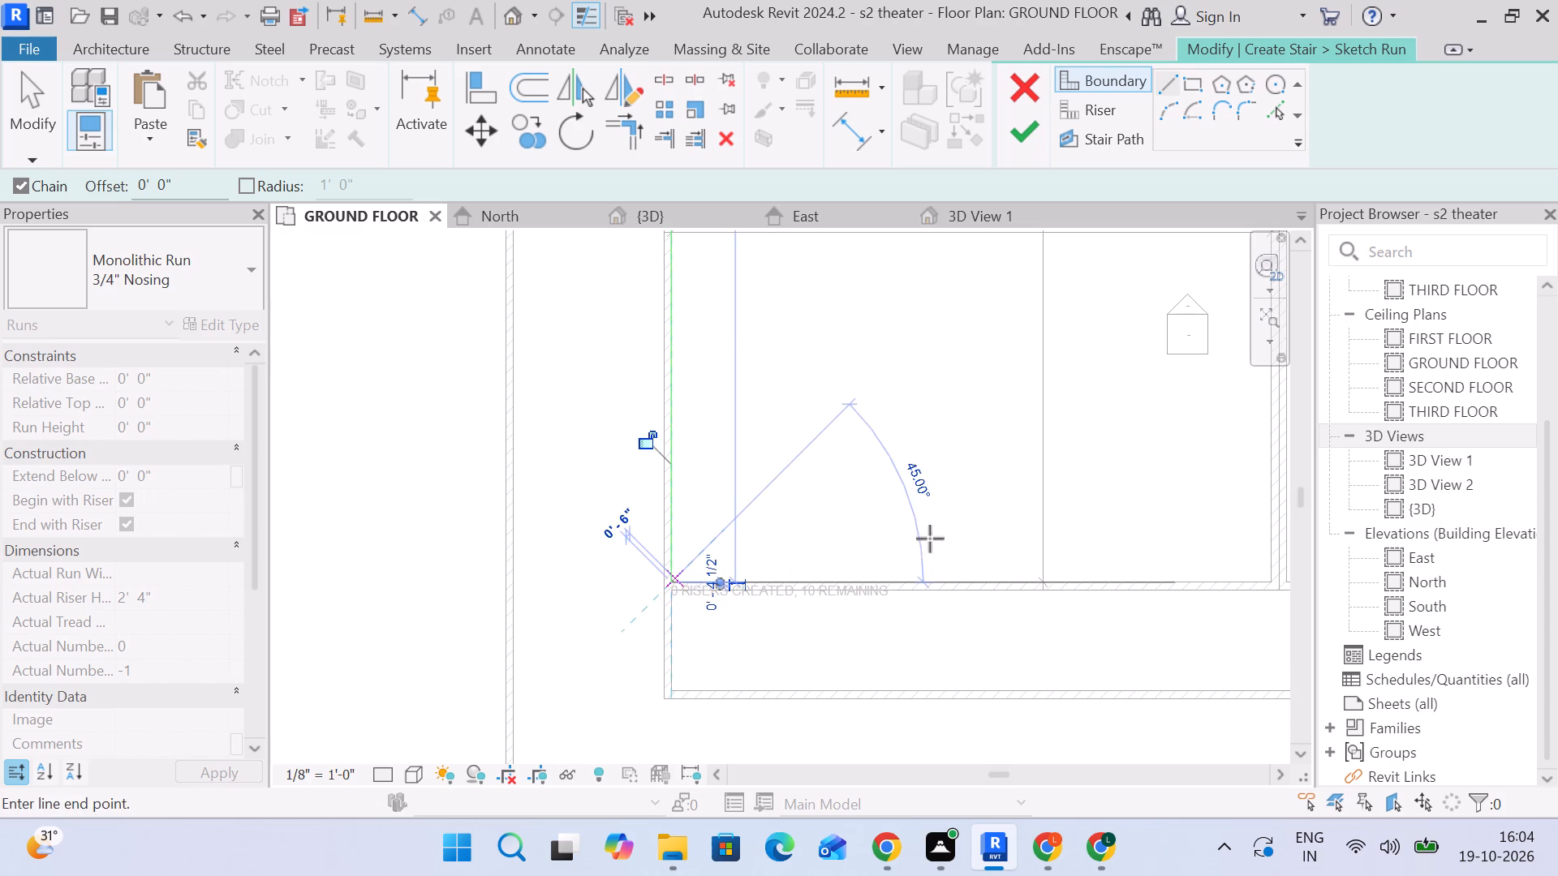
pyautogui.scroll(-1, 1095, 506)
pyautogui.moveTo(1084, 506); pyautogui.dragTo(794, 477, button='middle')
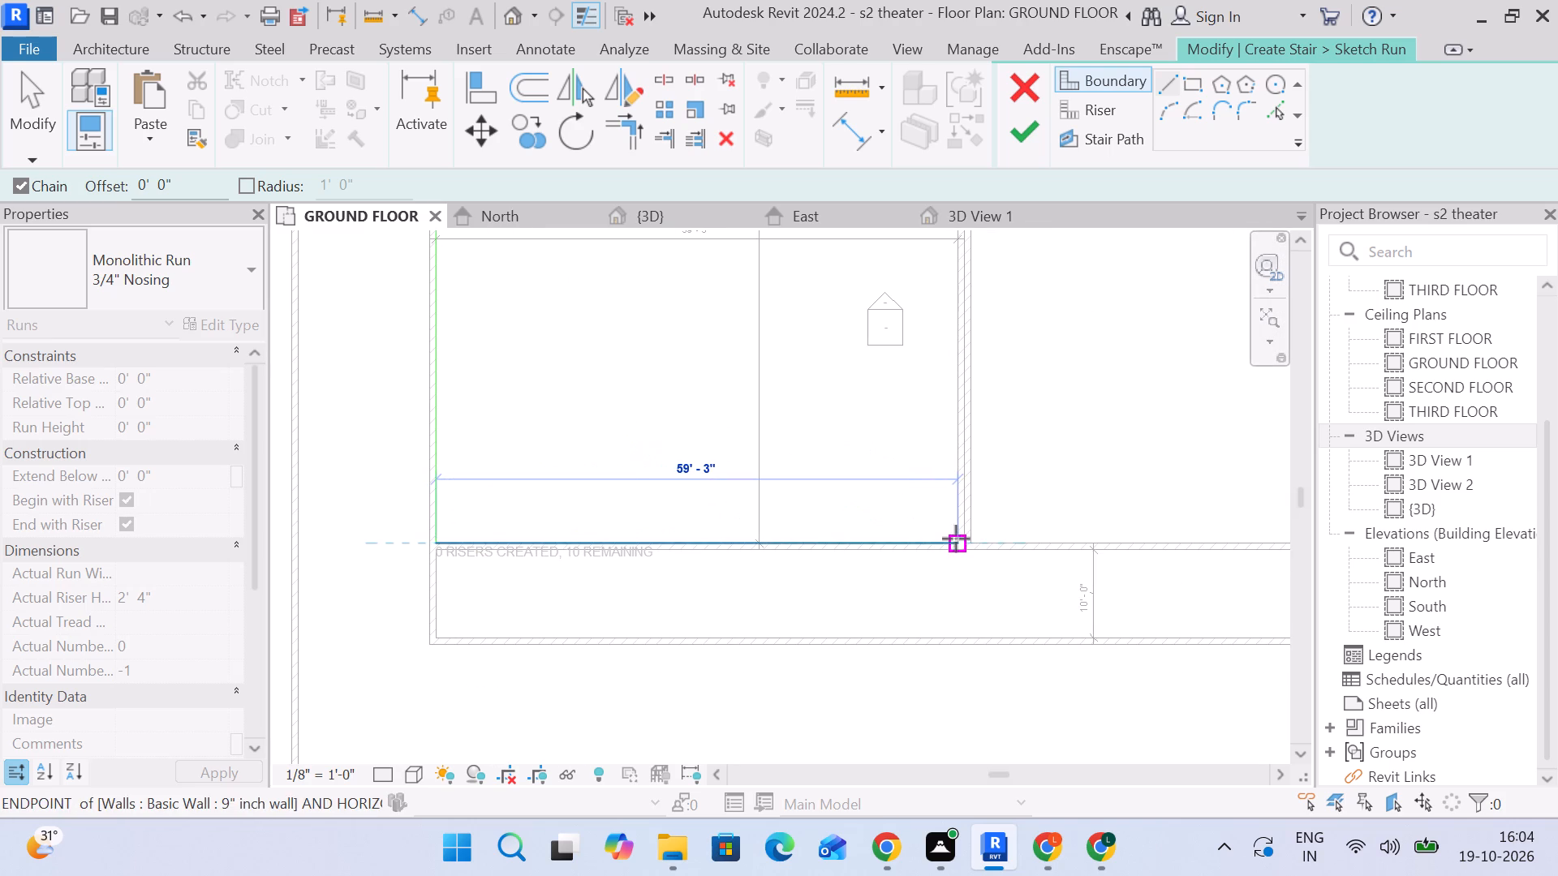
pyautogui.click(956, 539)
# Close the rectangular run boundary with lines up the room's right wall and back along its upper wall.
pyautogui.moveTo(940, 303); pyautogui.dragTo(950, 711, button='middle')
pyautogui.scroll(-5, 954, 397)
pyautogui.scroll(1, 947, 397)
pyautogui.moveTo(947, 397); pyautogui.dragTo(956, 633, button='middle')
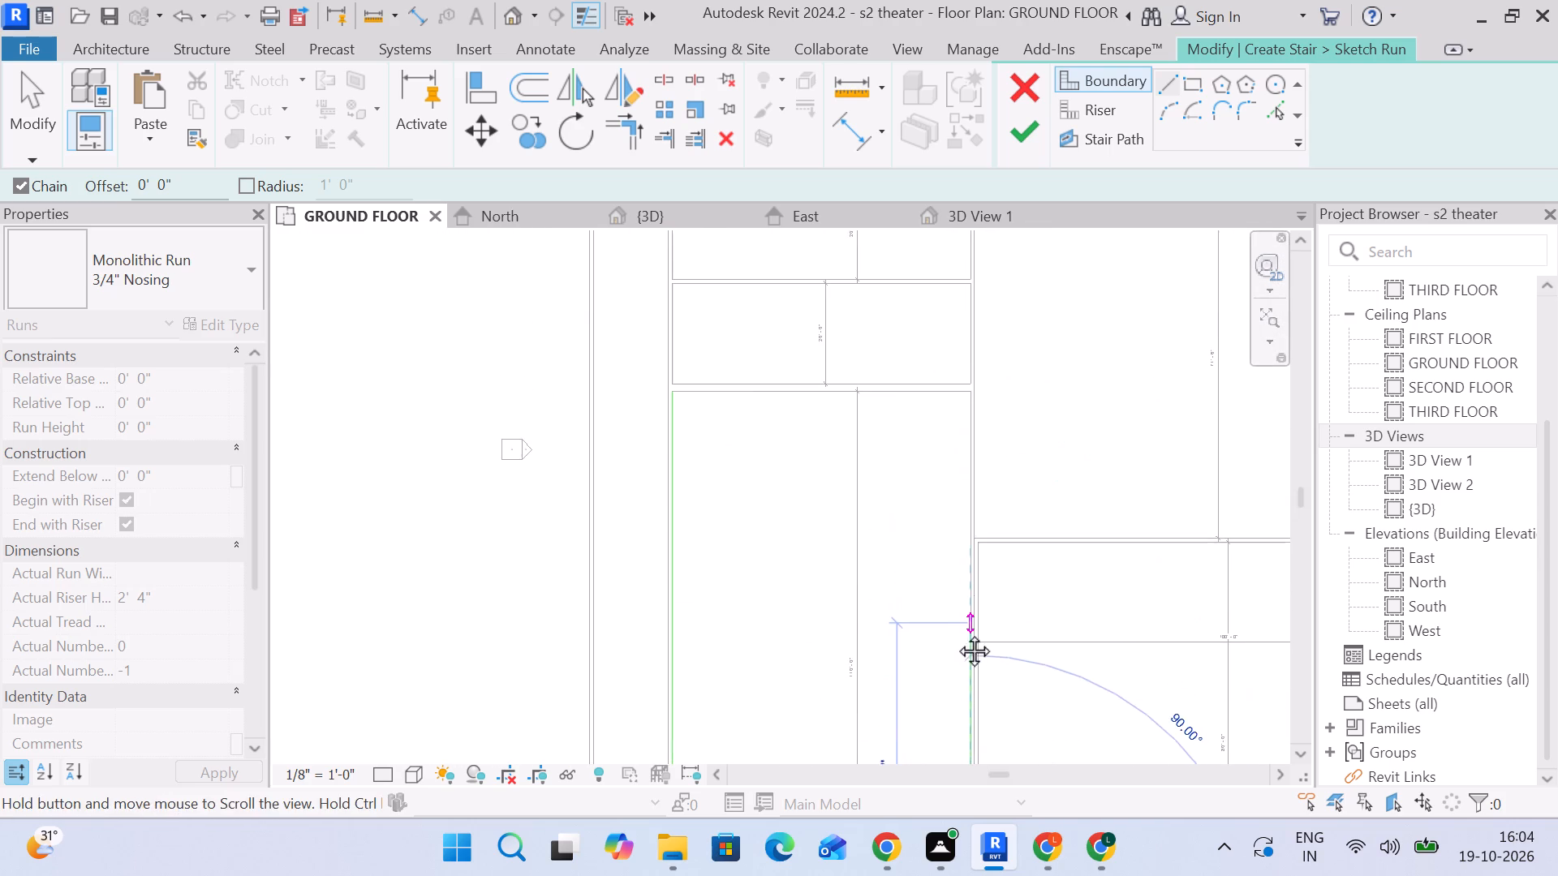
pyautogui.moveTo(956, 633); pyautogui.dragTo(956, 629, button='middle')
pyautogui.scroll(5, 956, 408)
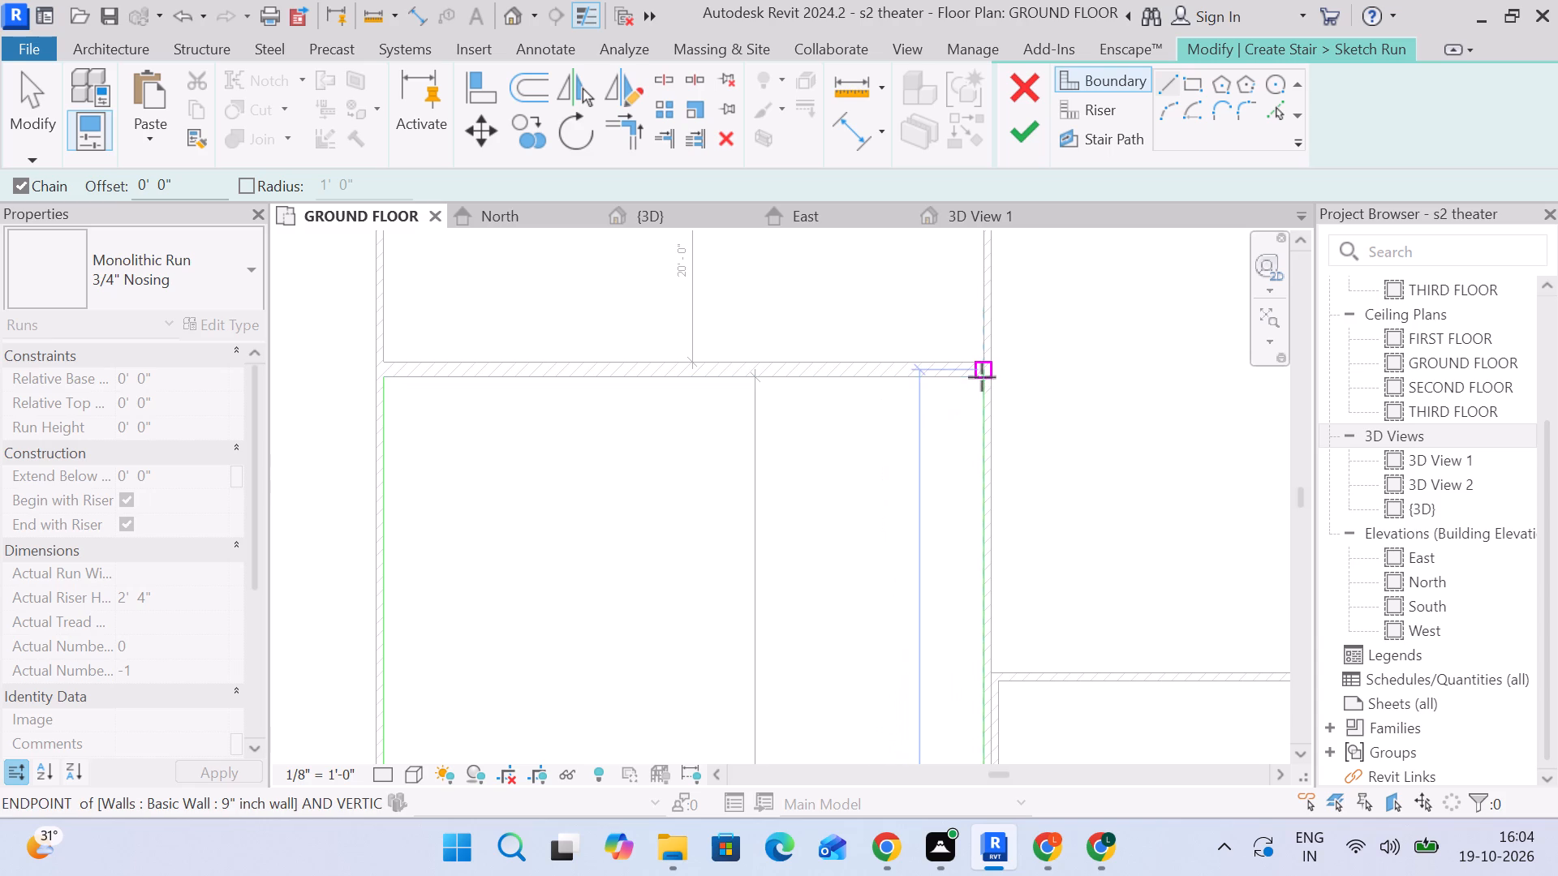
pyautogui.click(982, 382)
pyautogui.moveTo(674, 436); pyautogui.dragTo(1158, 409, button='middle')
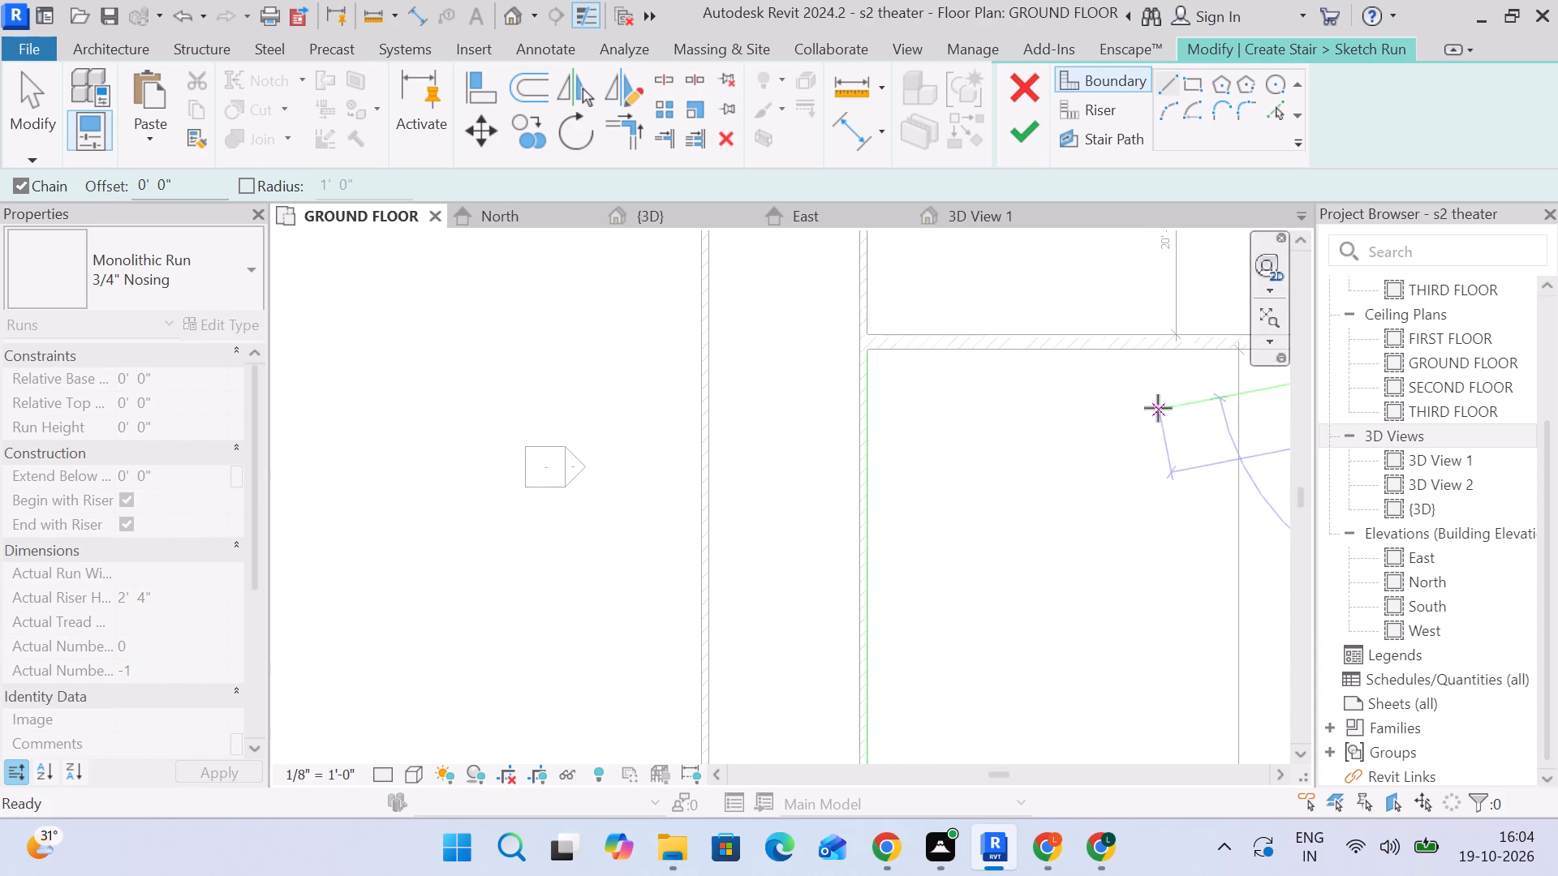
pyautogui.click(872, 354)
pyautogui.scroll(-2, 1015, 391)
pyautogui.moveTo(1009, 397); pyautogui.dragTo(865, 354, button='middle')
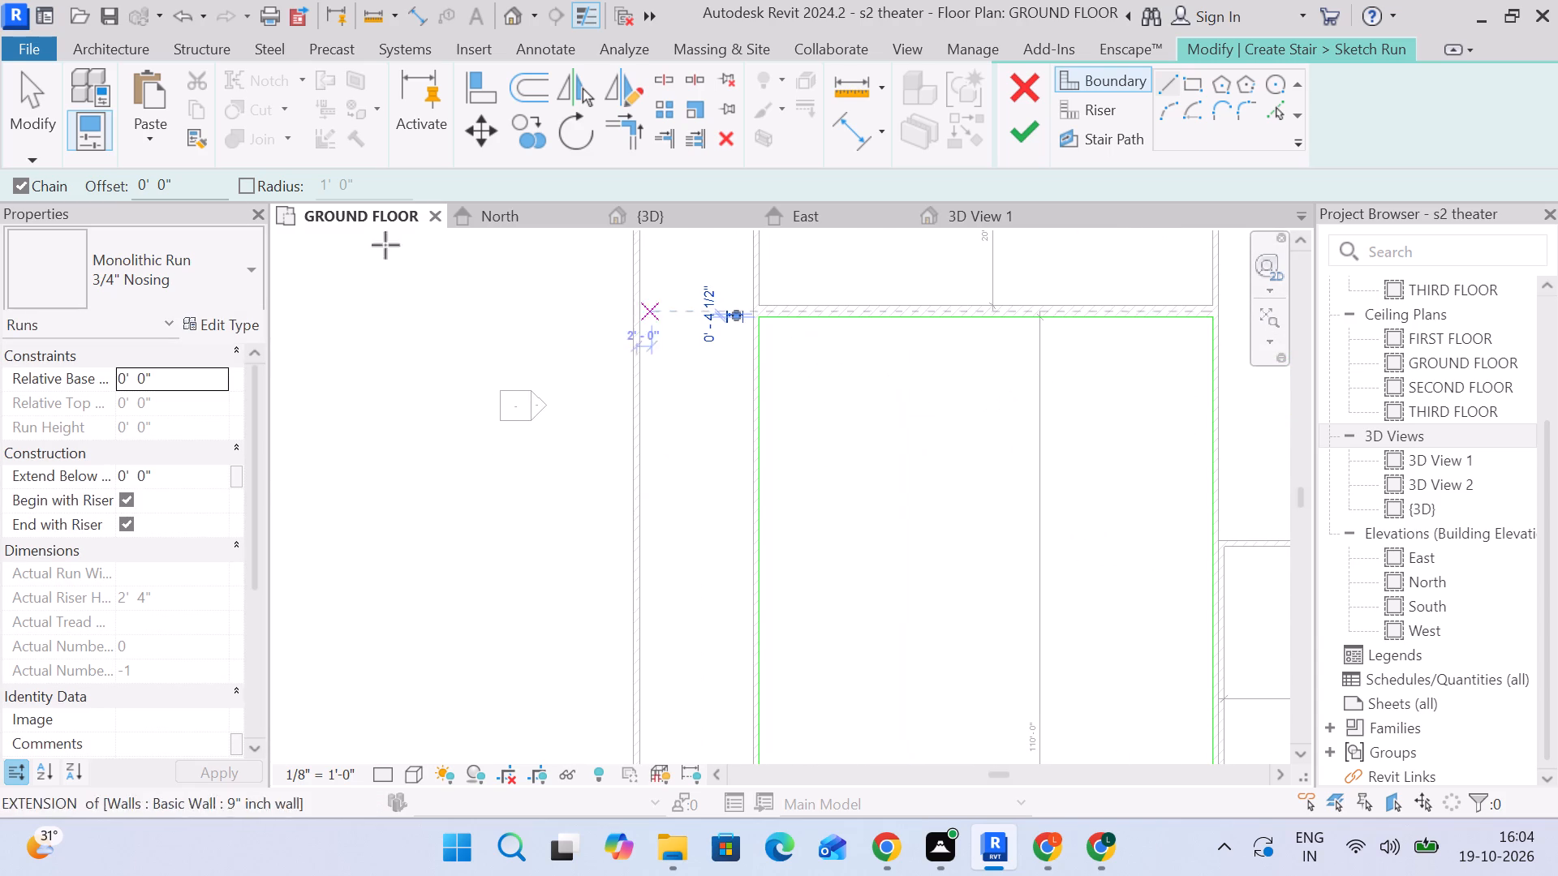
pyautogui.click(24, 109)
# Draw a 59'-3" riser line across the full boundary width, 3'-0" below the upper boundary line.
pyautogui.scroll(-2, 946, 513)
pyautogui.moveTo(981, 516); pyautogui.dragTo(839, 468, button='middle')
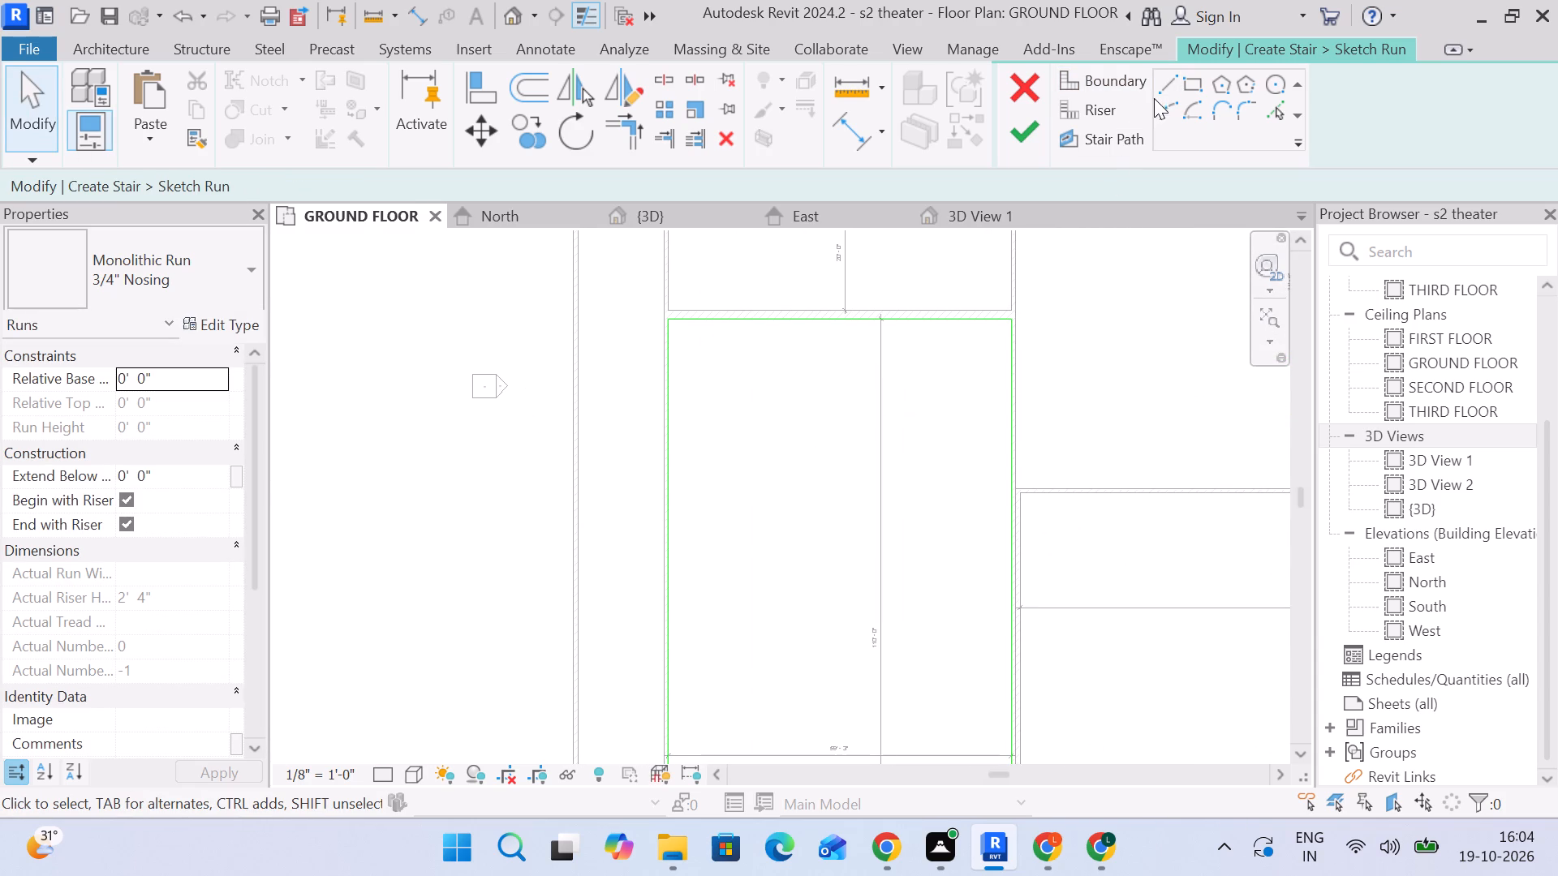
pyautogui.click(1122, 109)
pyautogui.click(1080, 102)
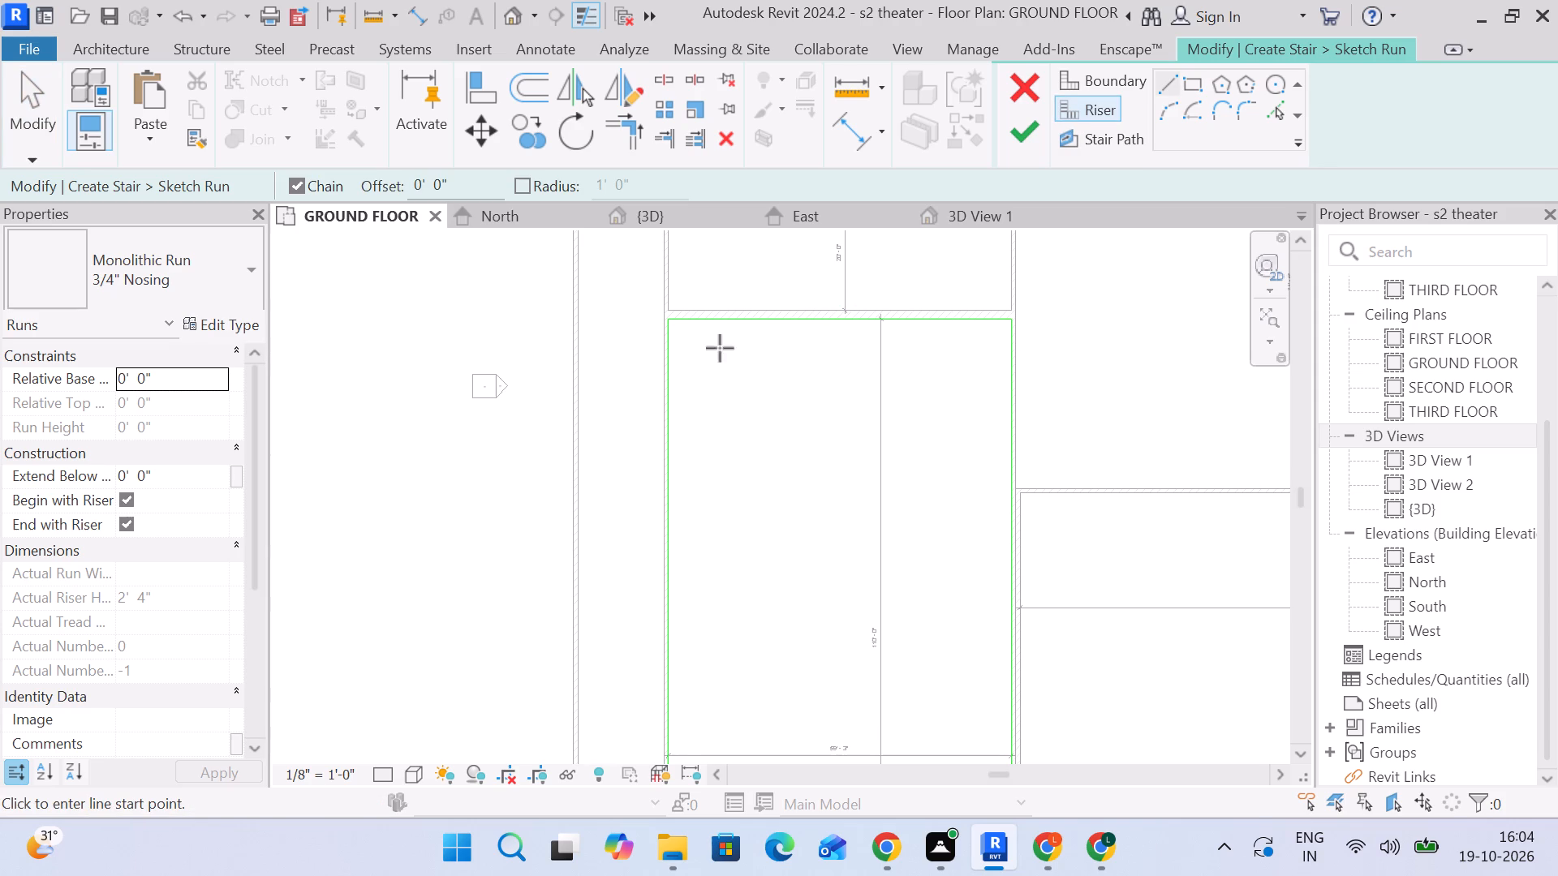
pyautogui.scroll(7, 673, 333)
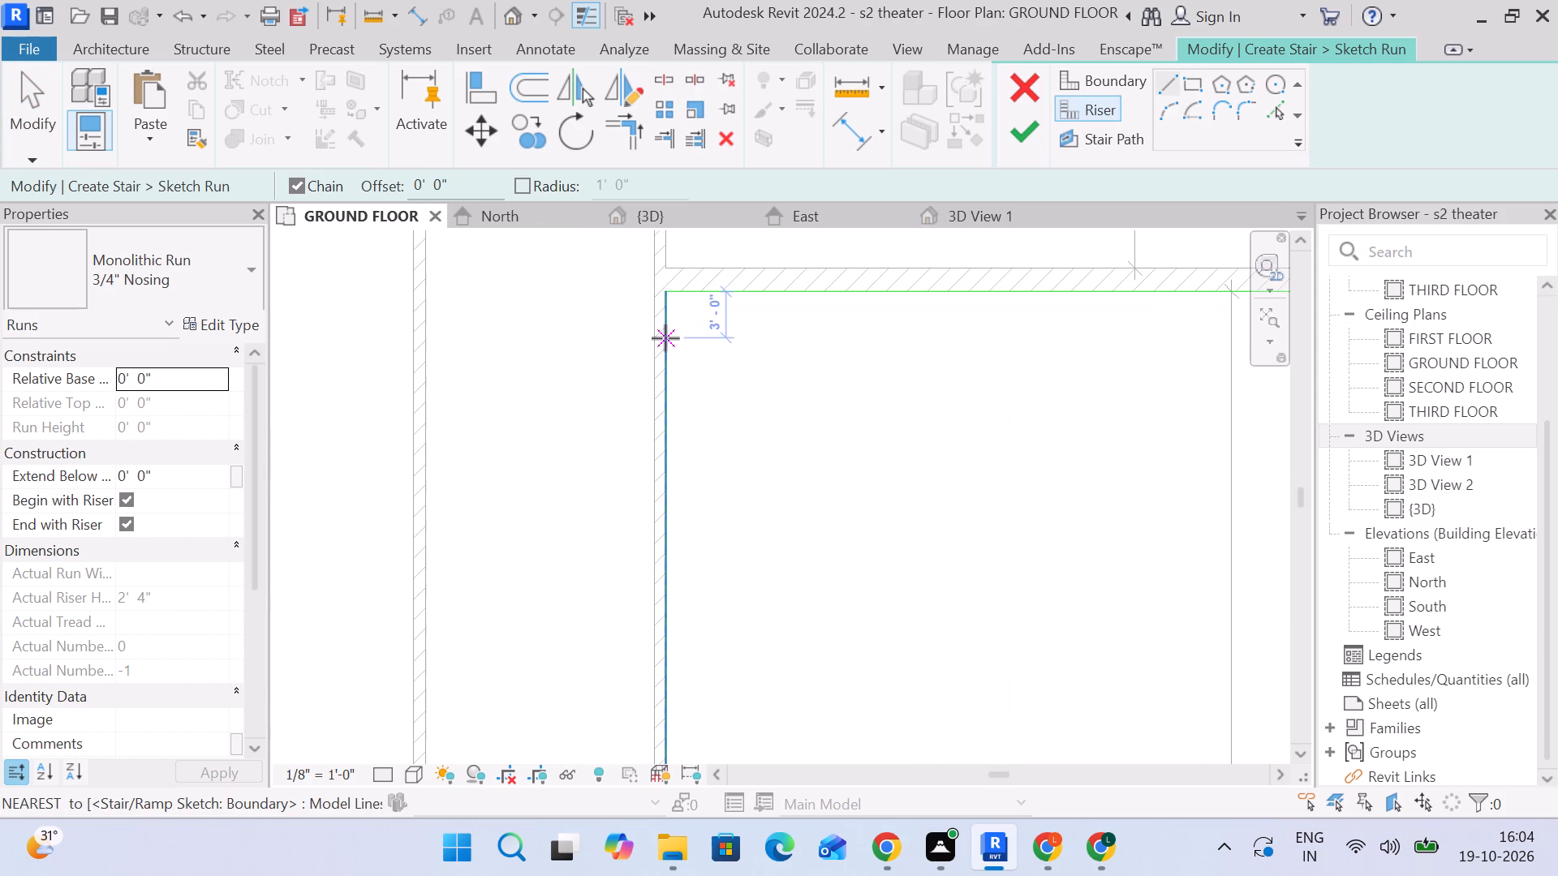
pyautogui.click(665, 337)
pyautogui.scroll(-2, 1048, 320)
pyautogui.moveTo(1049, 323); pyautogui.dragTo(671, 277, button='middle')
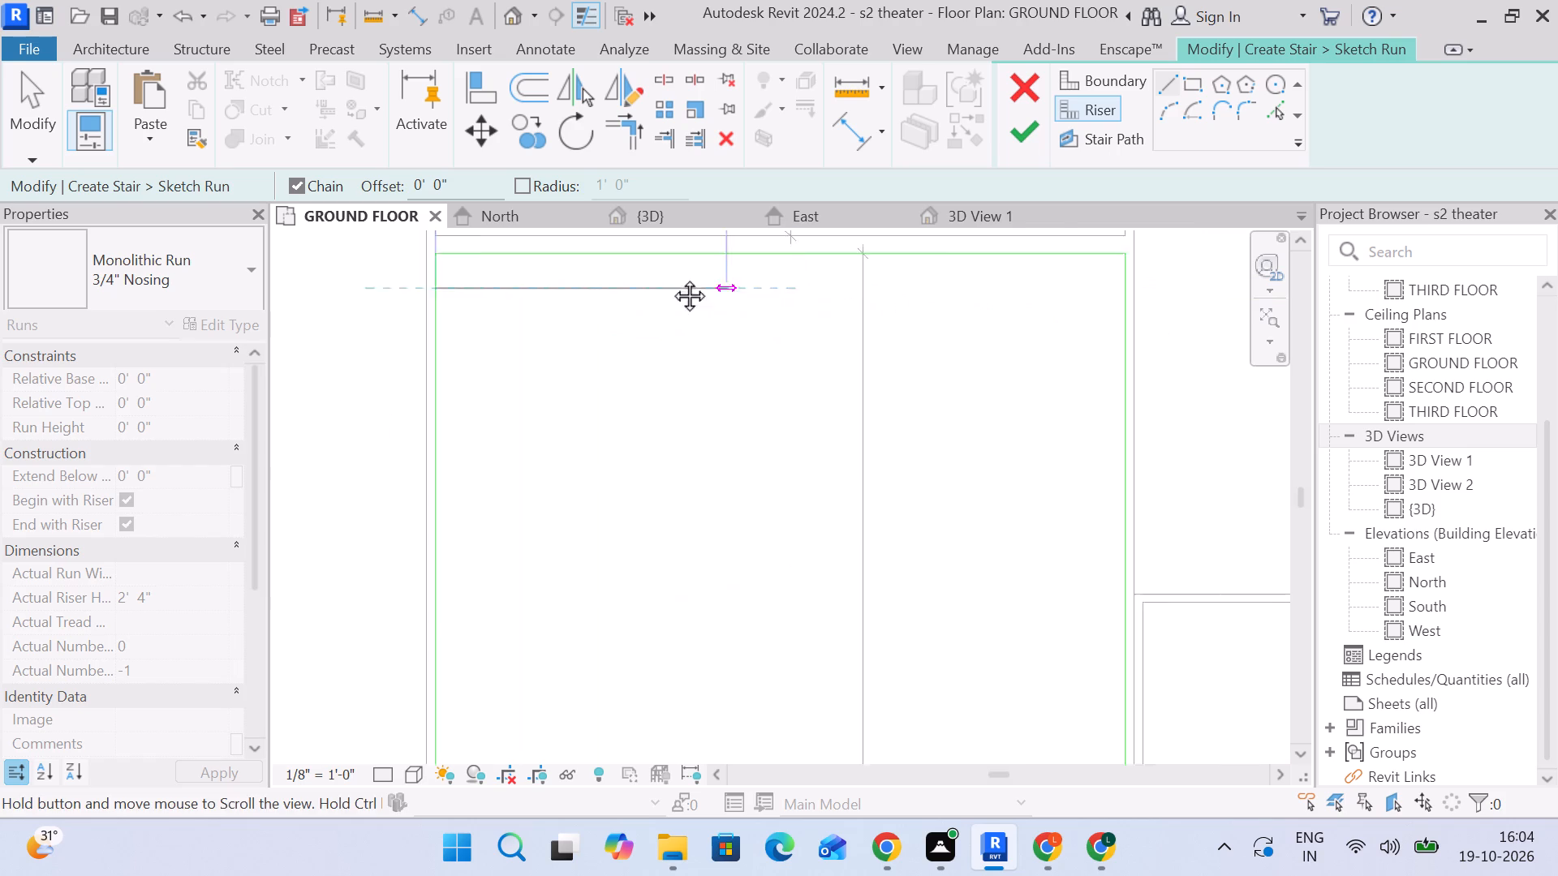
pyautogui.moveTo(671, 277); pyautogui.dragTo(665, 277, button='middle')
pyautogui.click(1061, 286)
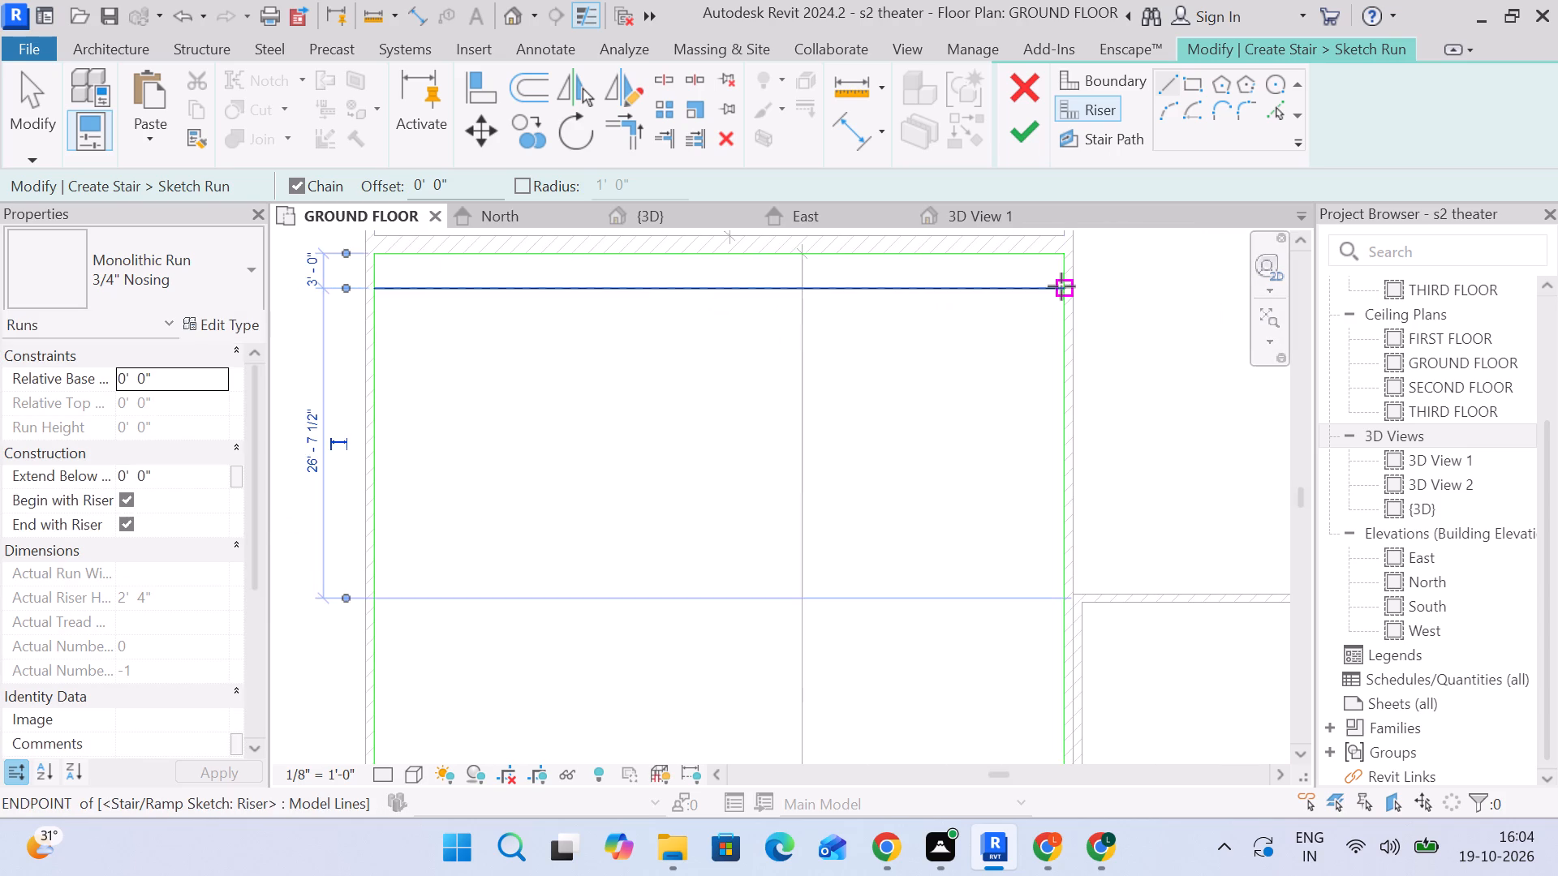
pyautogui.scroll(-3, 1064, 286)
pyautogui.moveTo(1081, 306); pyautogui.dragTo(1125, 365, button='middle')
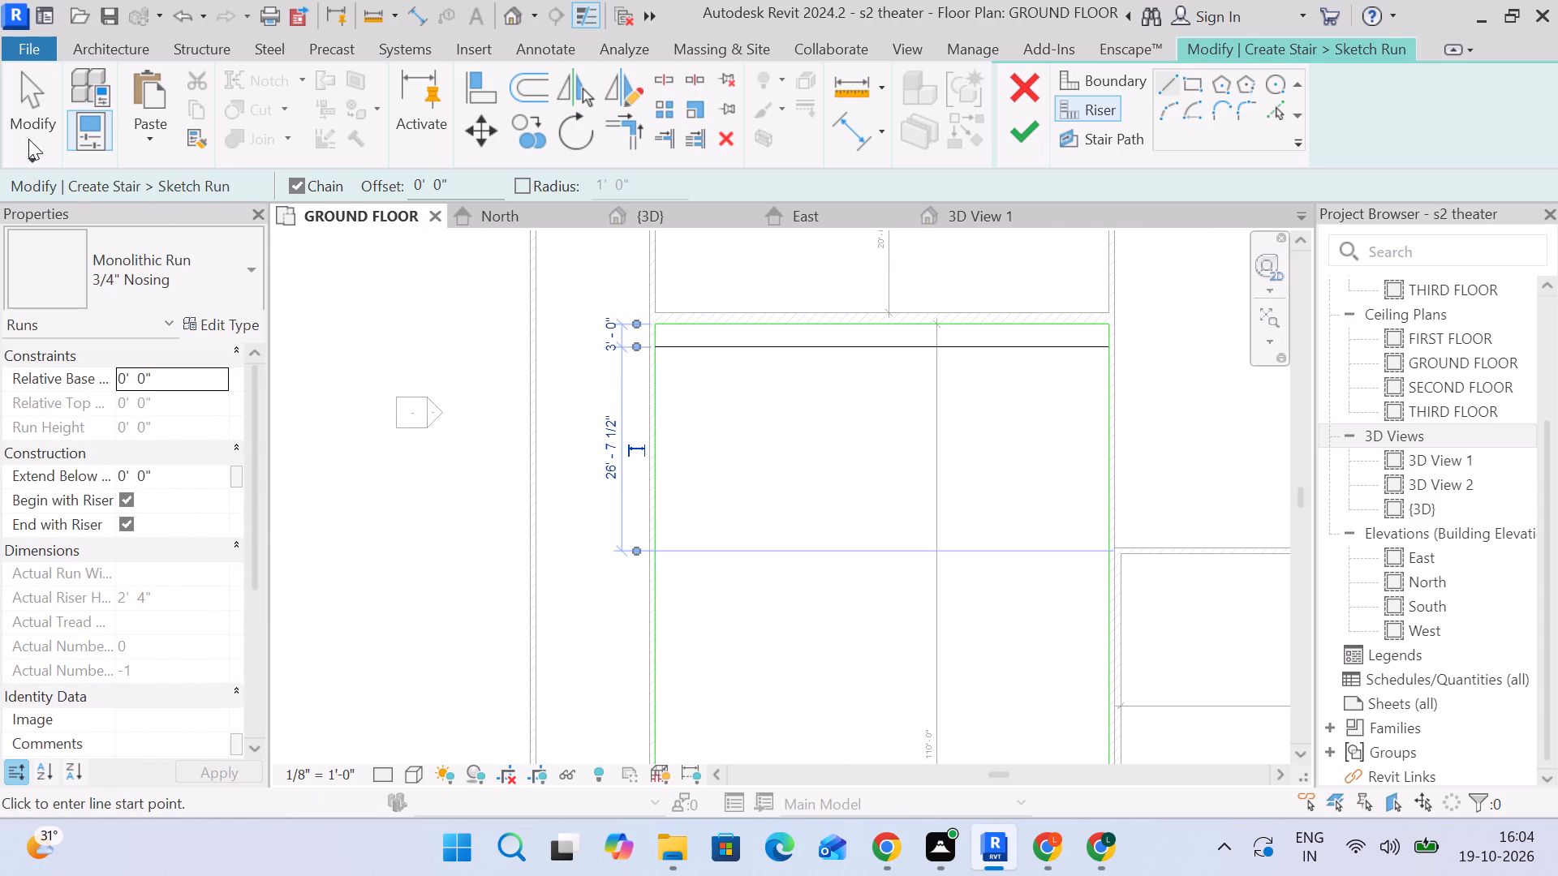
pyautogui.click(28, 135)
# Copy the 59'-3" riser line down the run twice, spacing the copies 3'-0" apart.
pyautogui.click(854, 346)
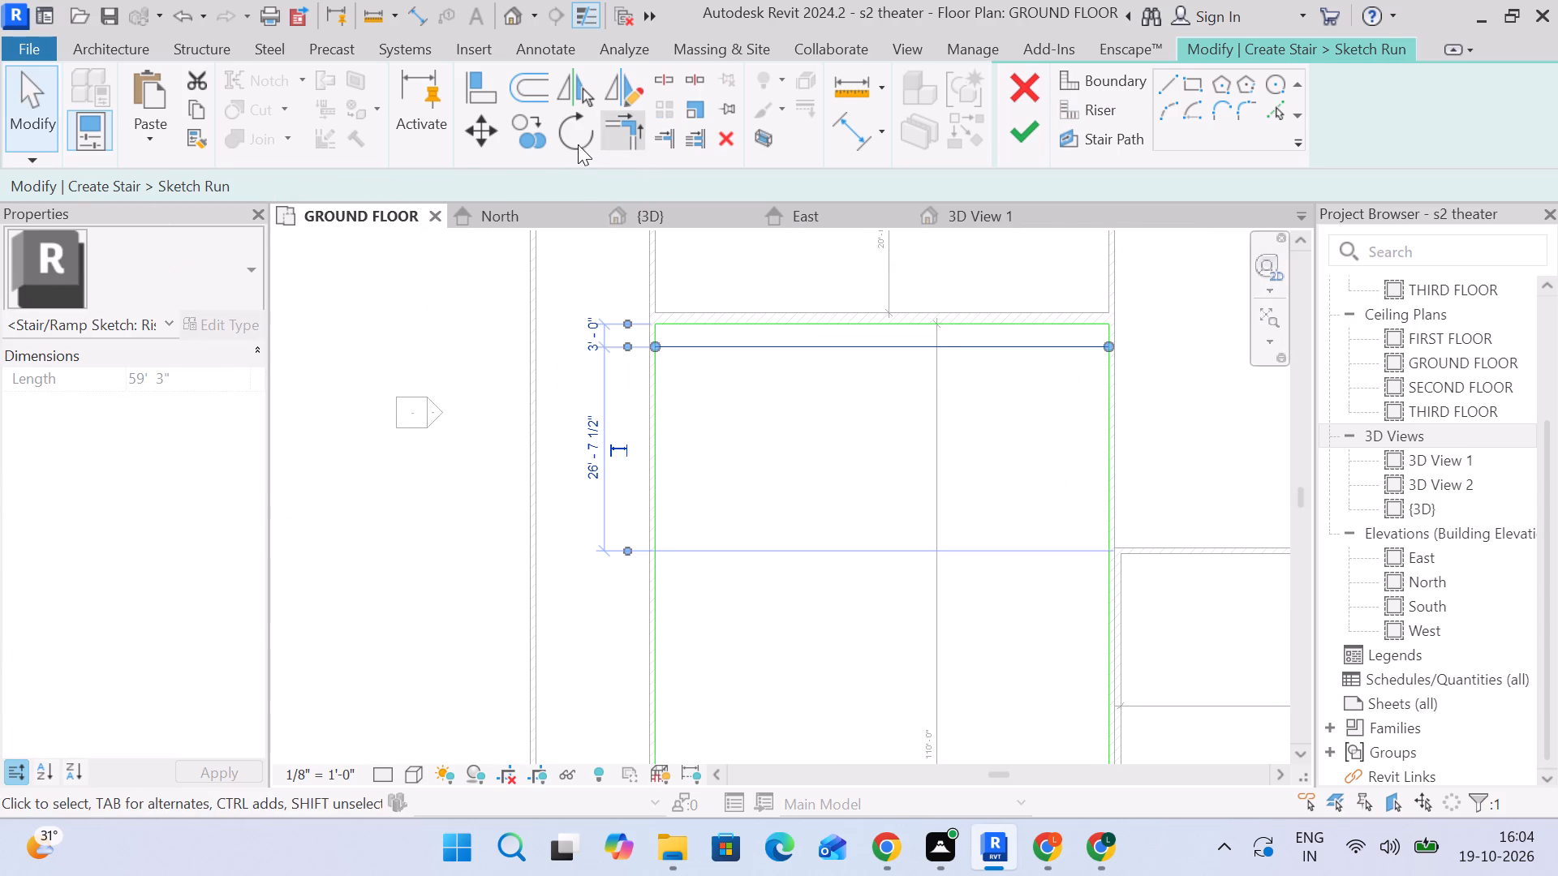
pyautogui.click(540, 142)
pyautogui.scroll(3, 656, 346)
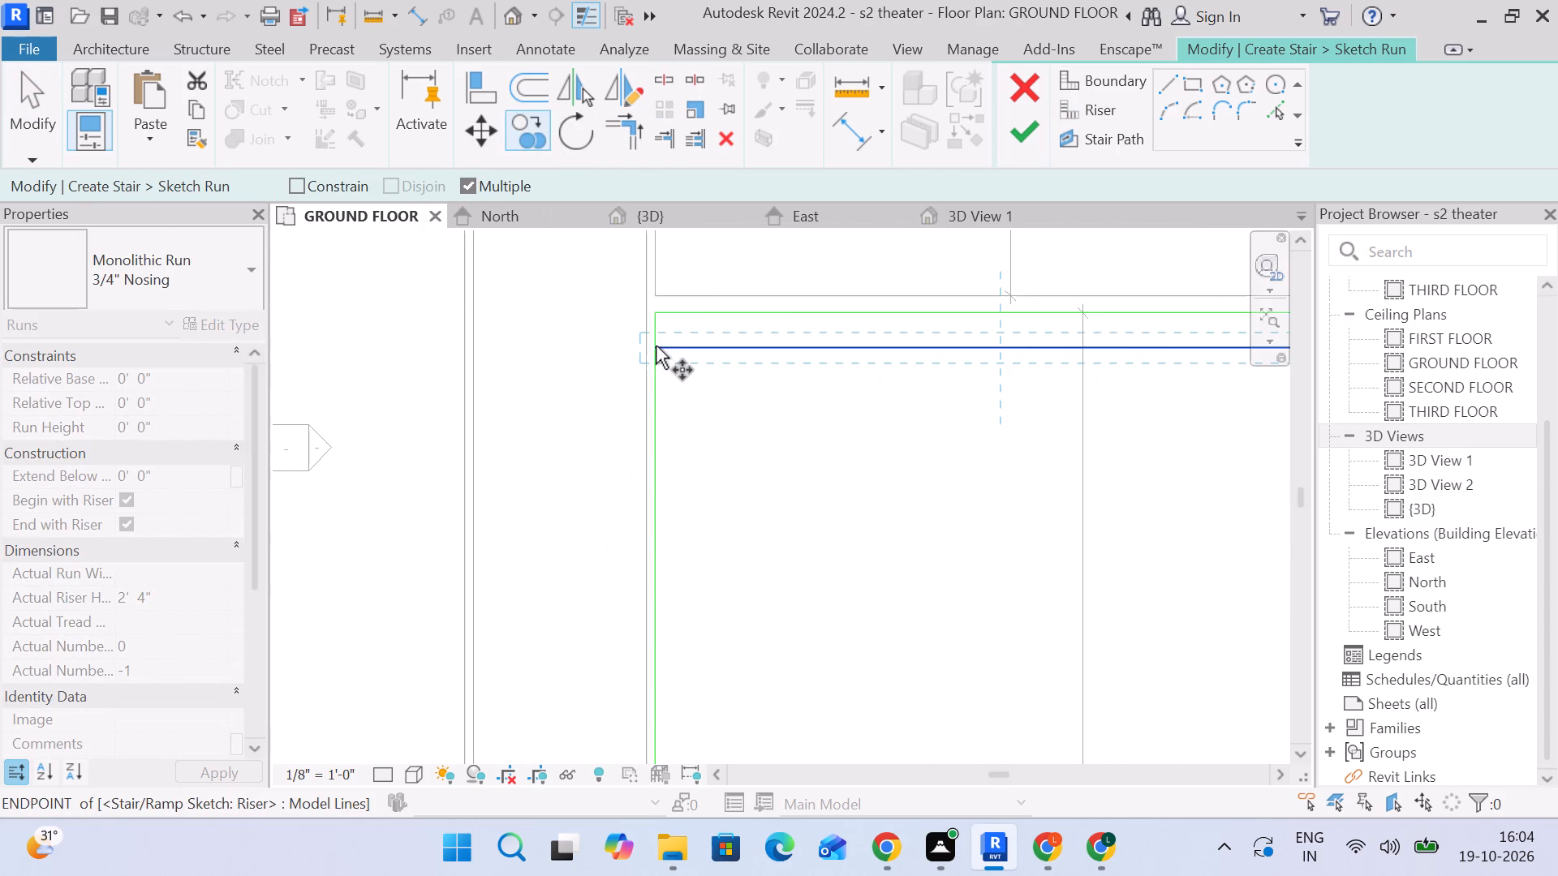
pyautogui.click(656, 346)
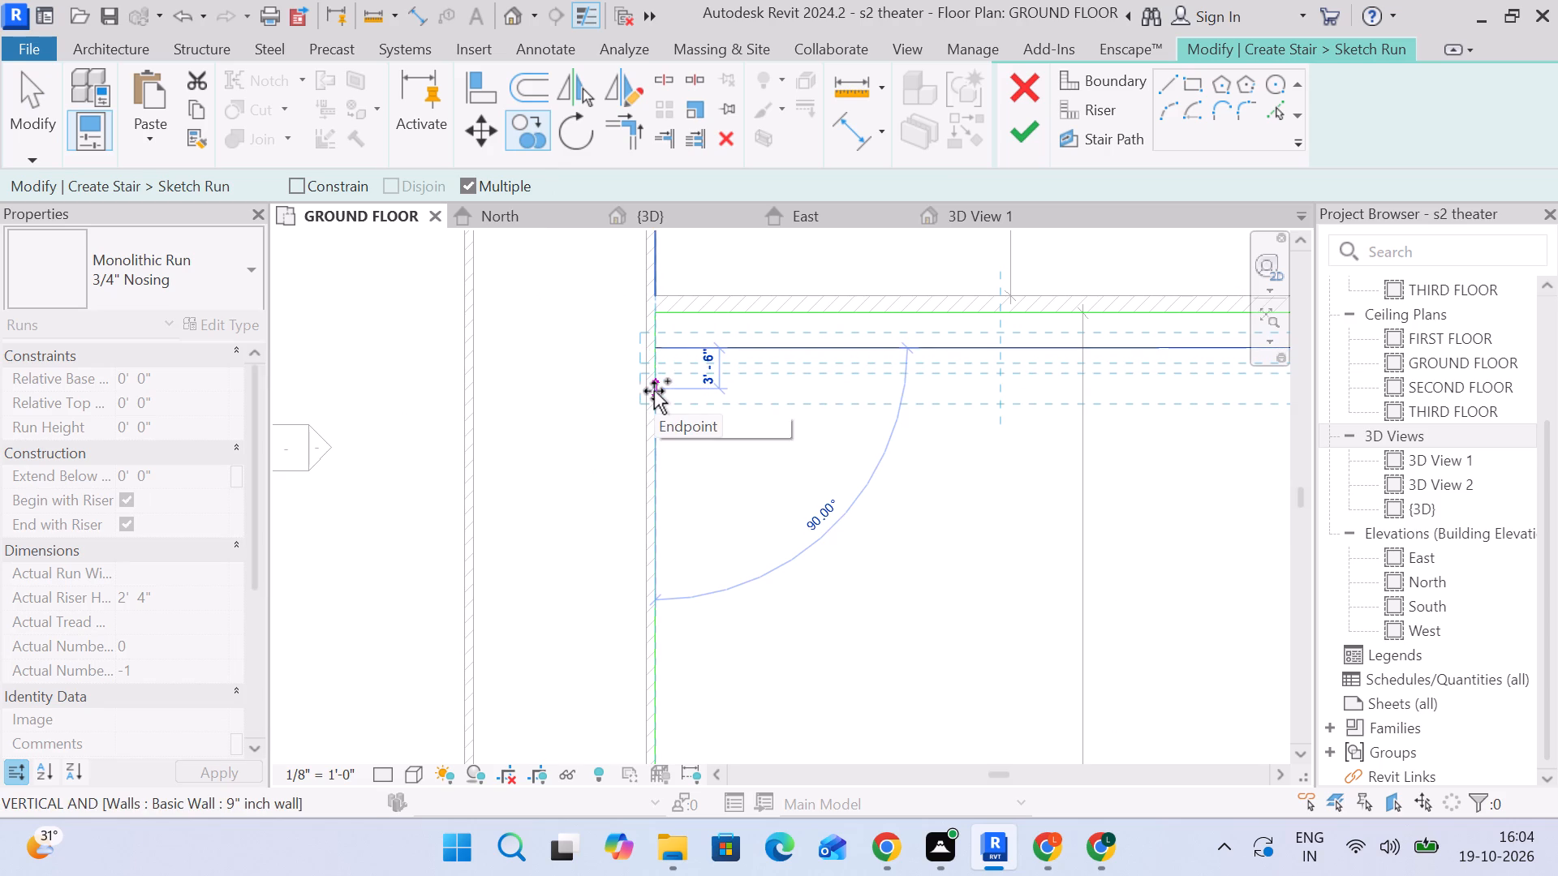
pyautogui.click(655, 384)
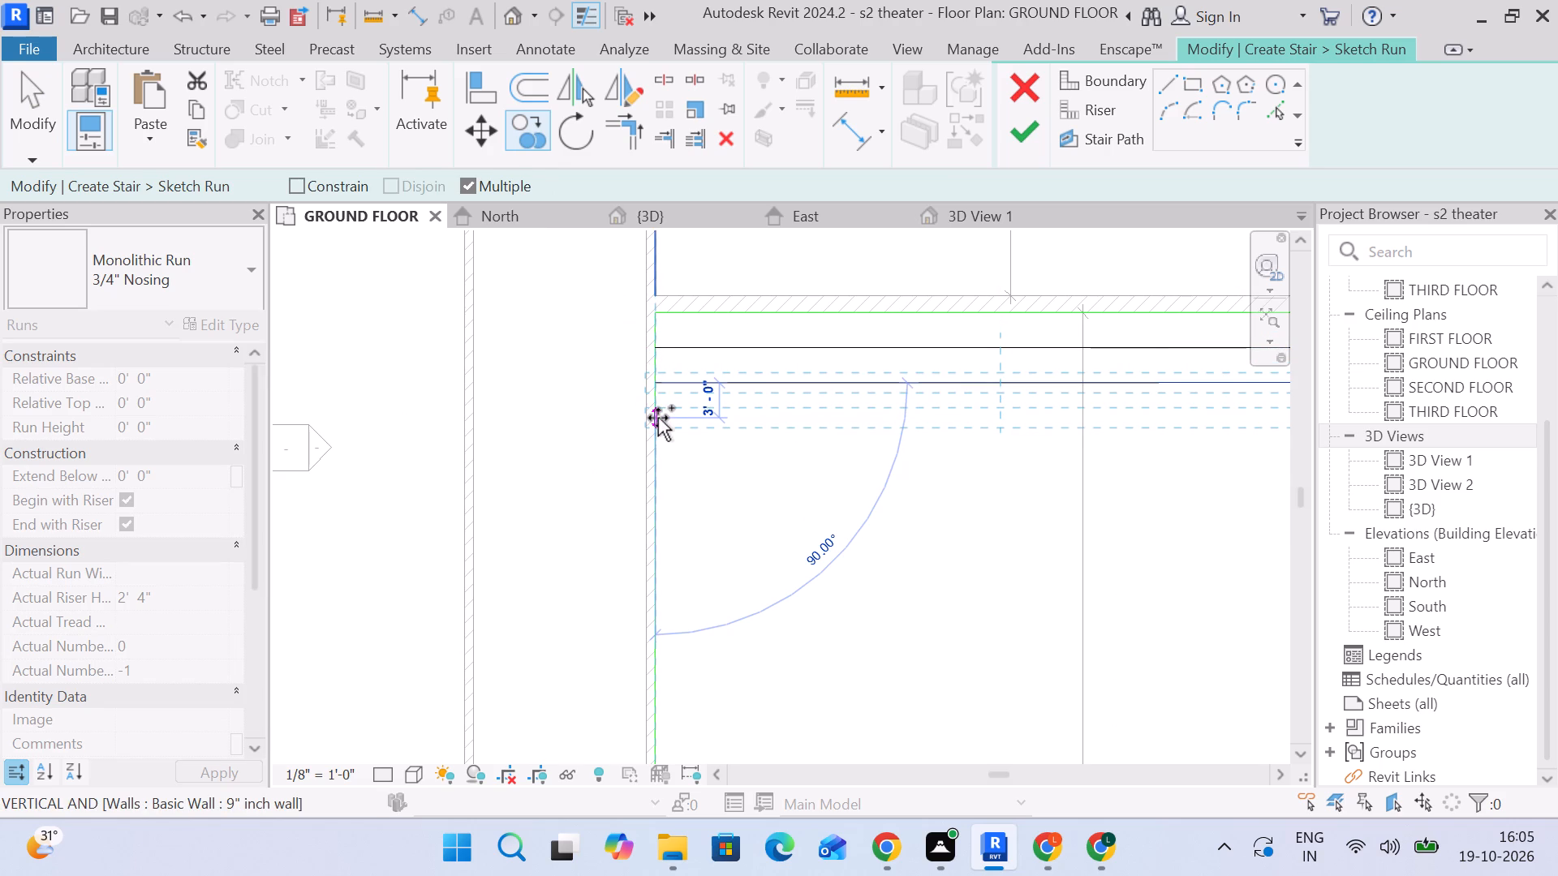
pyautogui.click(658, 418)
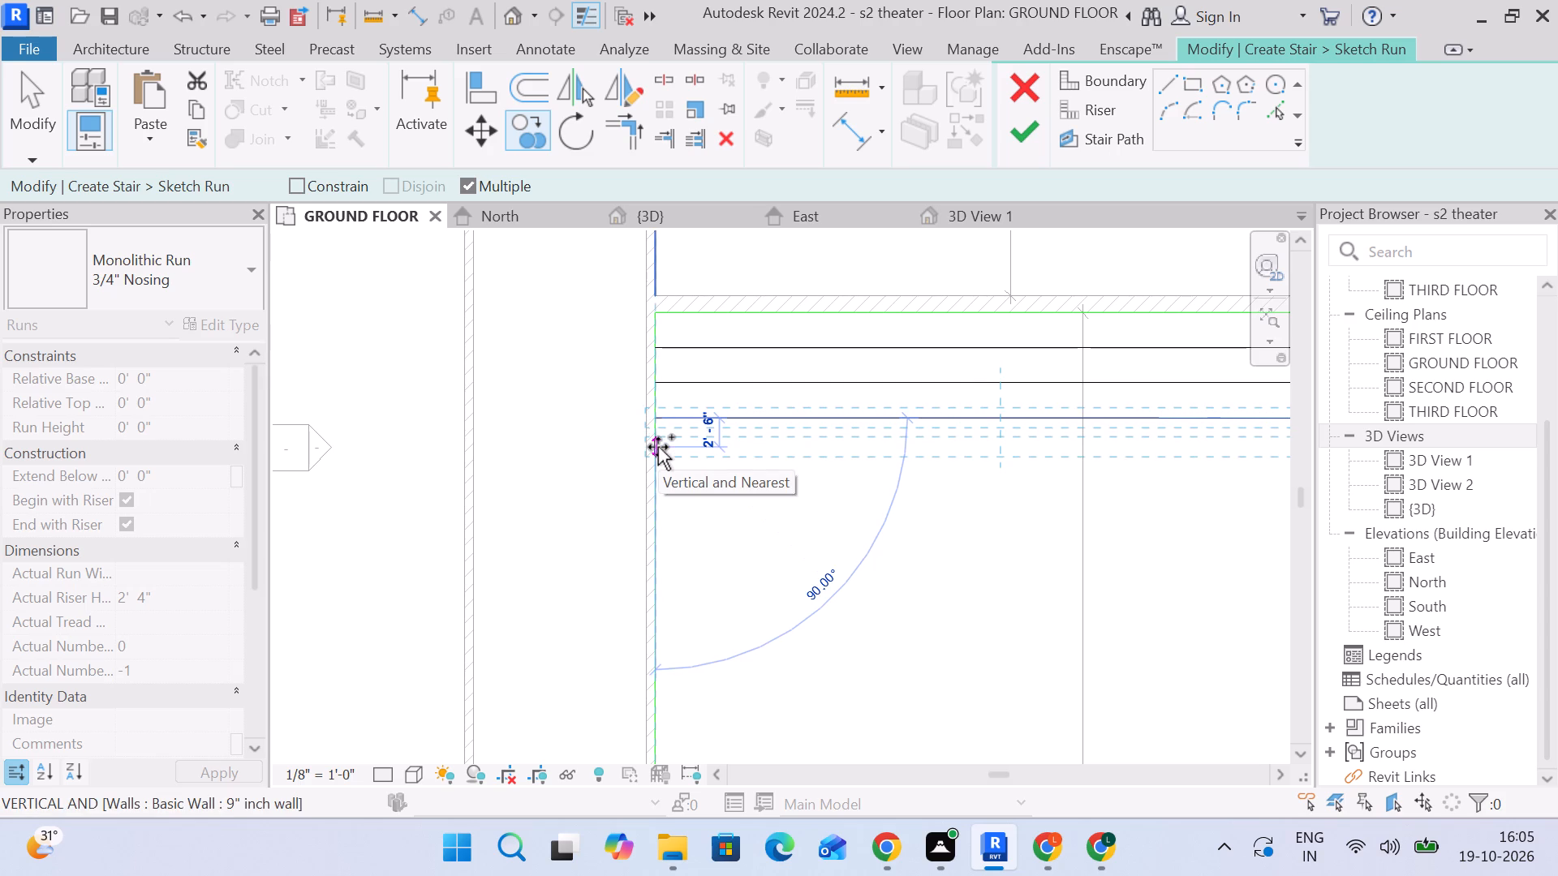
# Check the run sketch in the plan and the default 3D view, and return to the ground floor plan.
pyautogui.scroll(-2, 658, 447)
pyautogui.moveTo(655, 457); pyautogui.dragTo(683, 345, button='middle')
pyautogui.scroll(5, 684, 344)
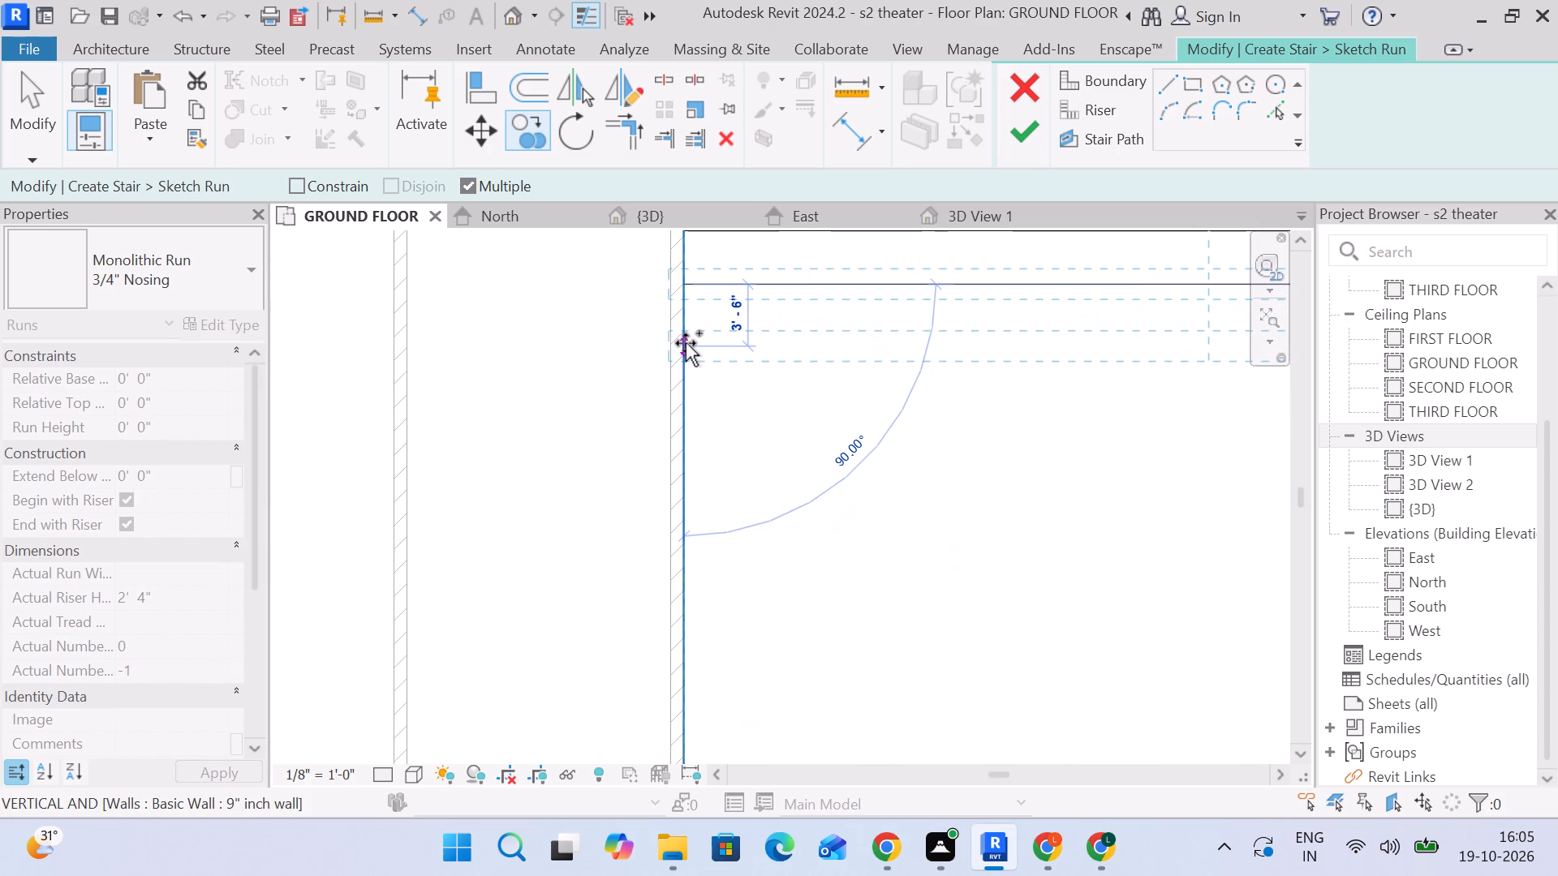
pyautogui.scroll(-2, 687, 338)
pyautogui.moveTo(686, 353); pyautogui.dragTo(682, 555, button='middle')
pyautogui.scroll(-1, 684, 543)
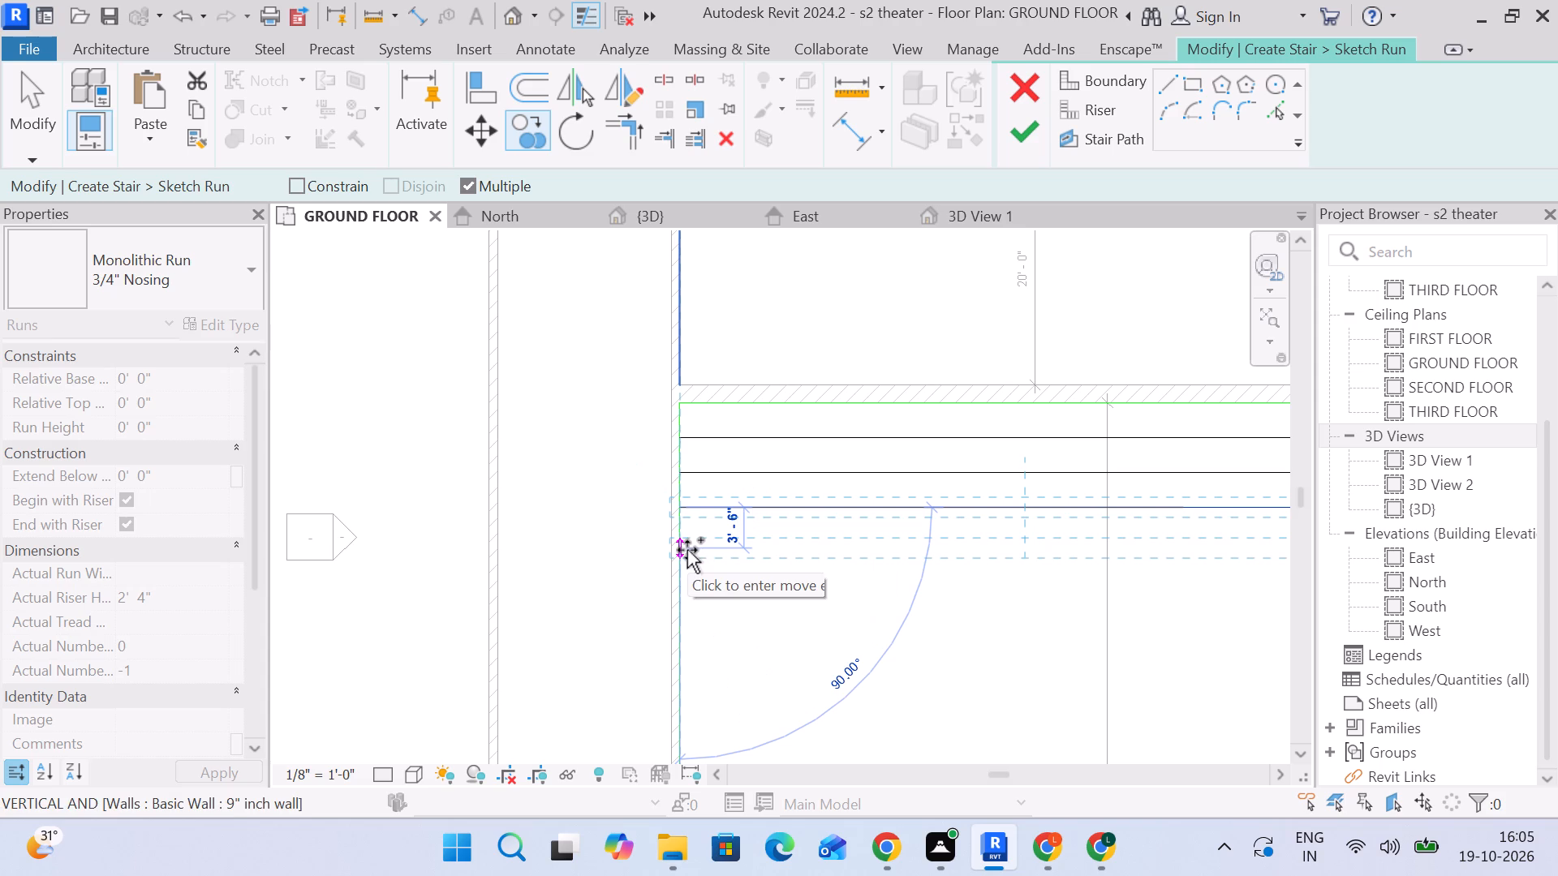
pyautogui.moveTo(687, 550); pyautogui.dragTo(687, 472, button='middle')
pyautogui.click(655, 208)
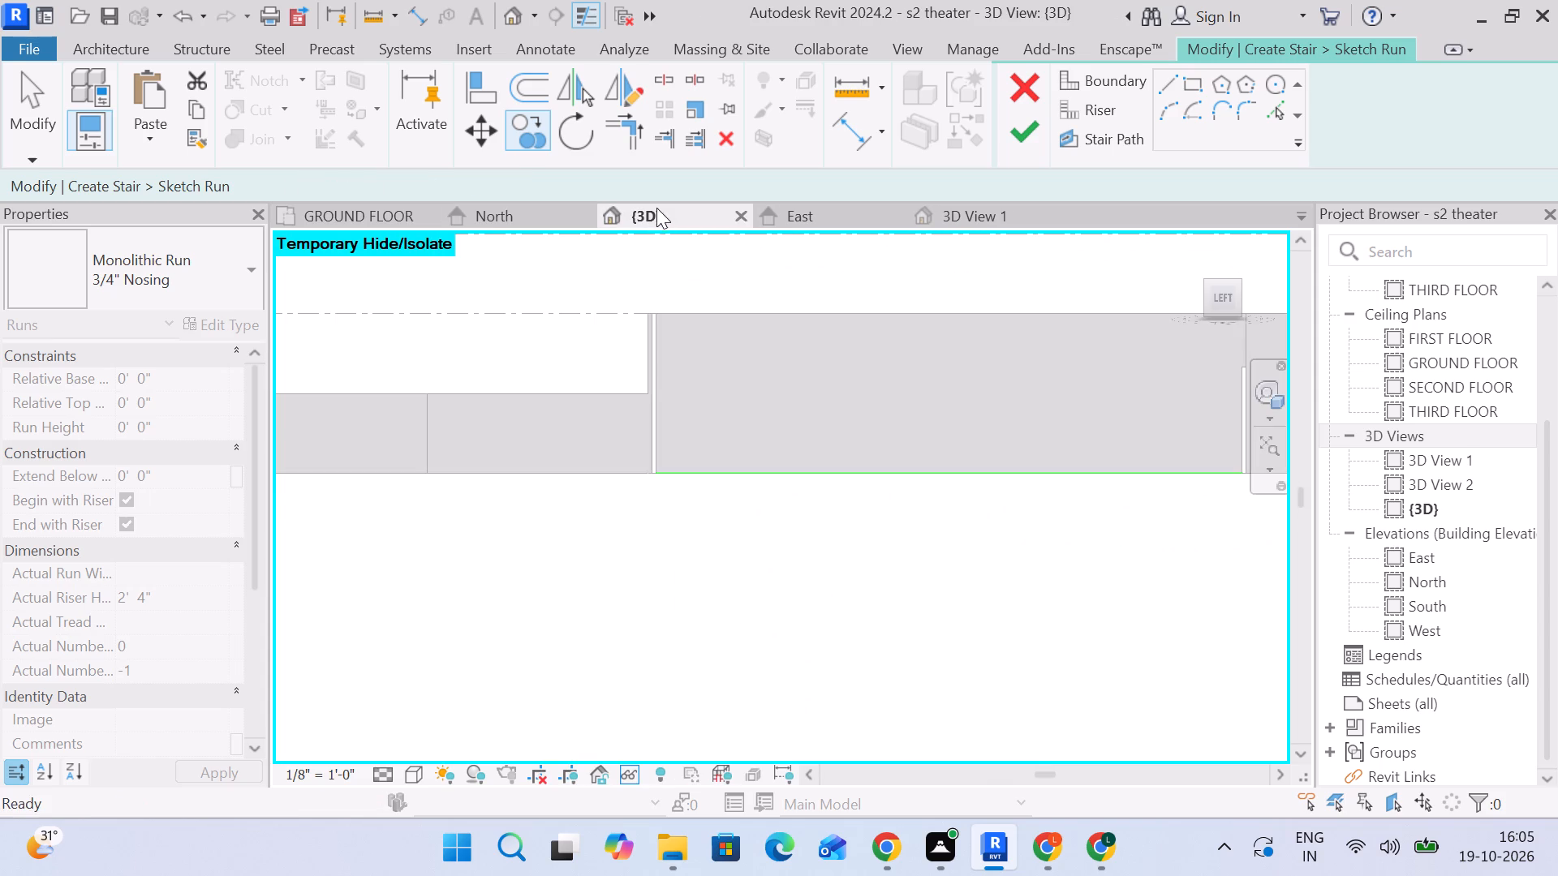
pyautogui.scroll(-4, 690, 416)
pyautogui.scroll(7, 713, 452)
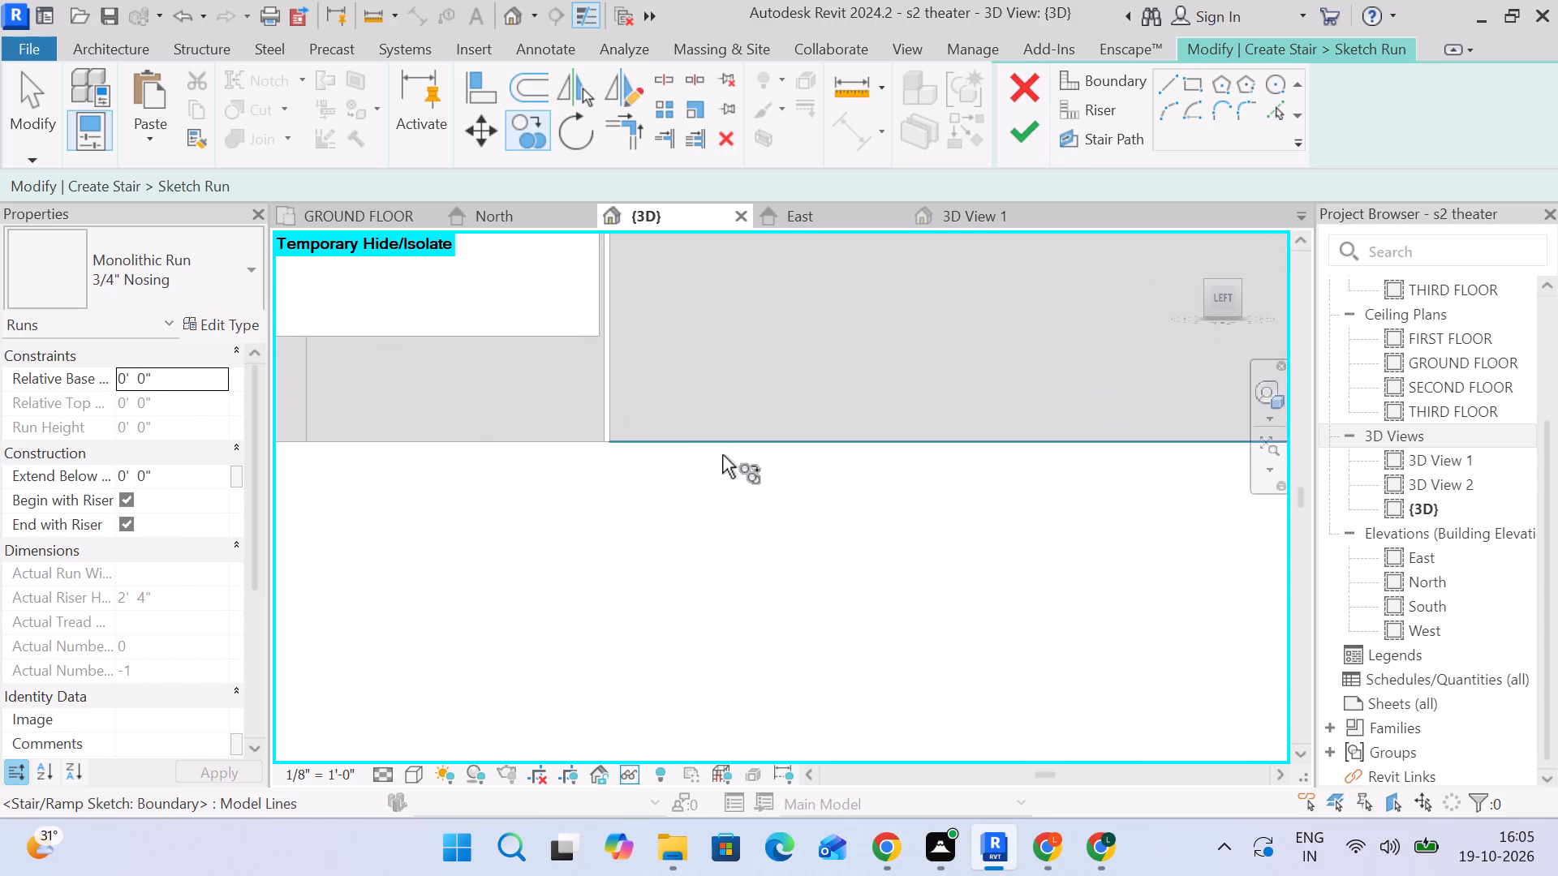
pyautogui.click(354, 220)
# Copy the lowest riser line down the run four times at 3'-0" spacing.
pyautogui.click(784, 426)
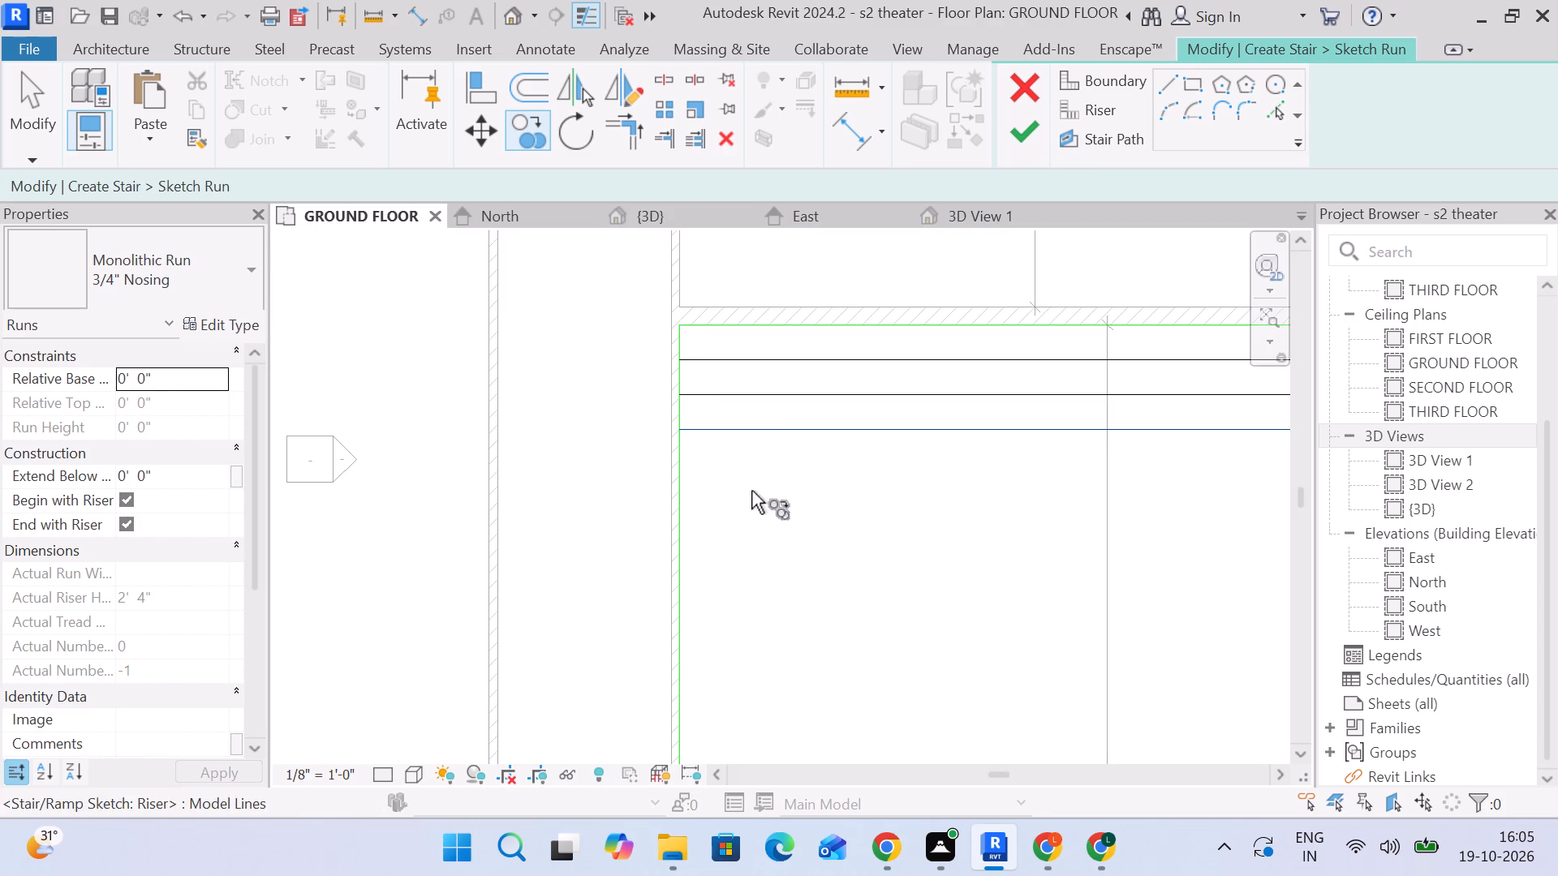
pyautogui.click(535, 135)
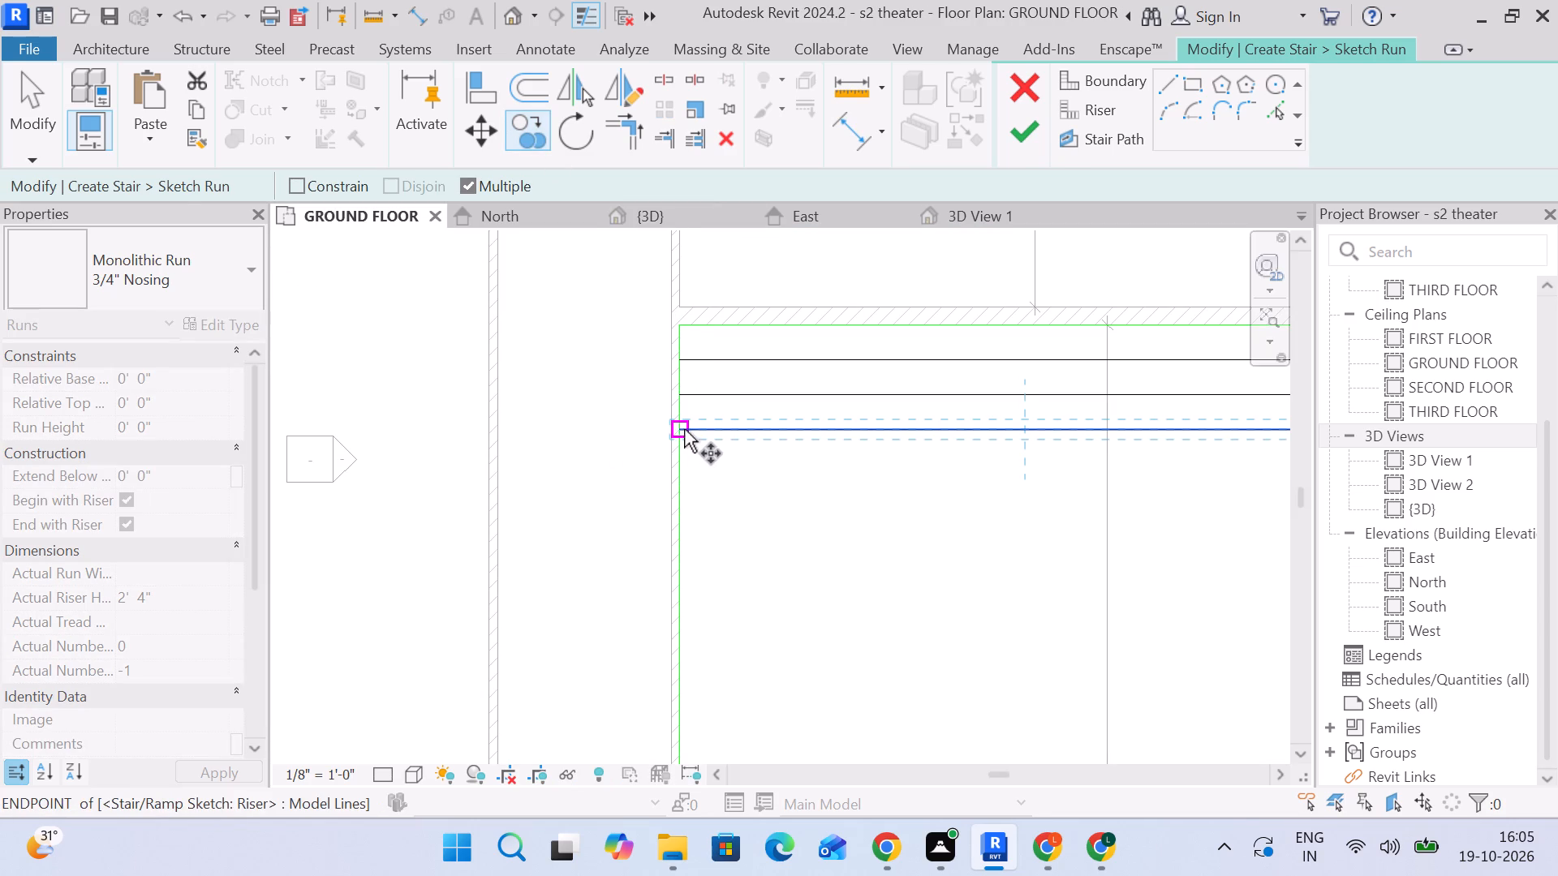
pyautogui.click(681, 429)
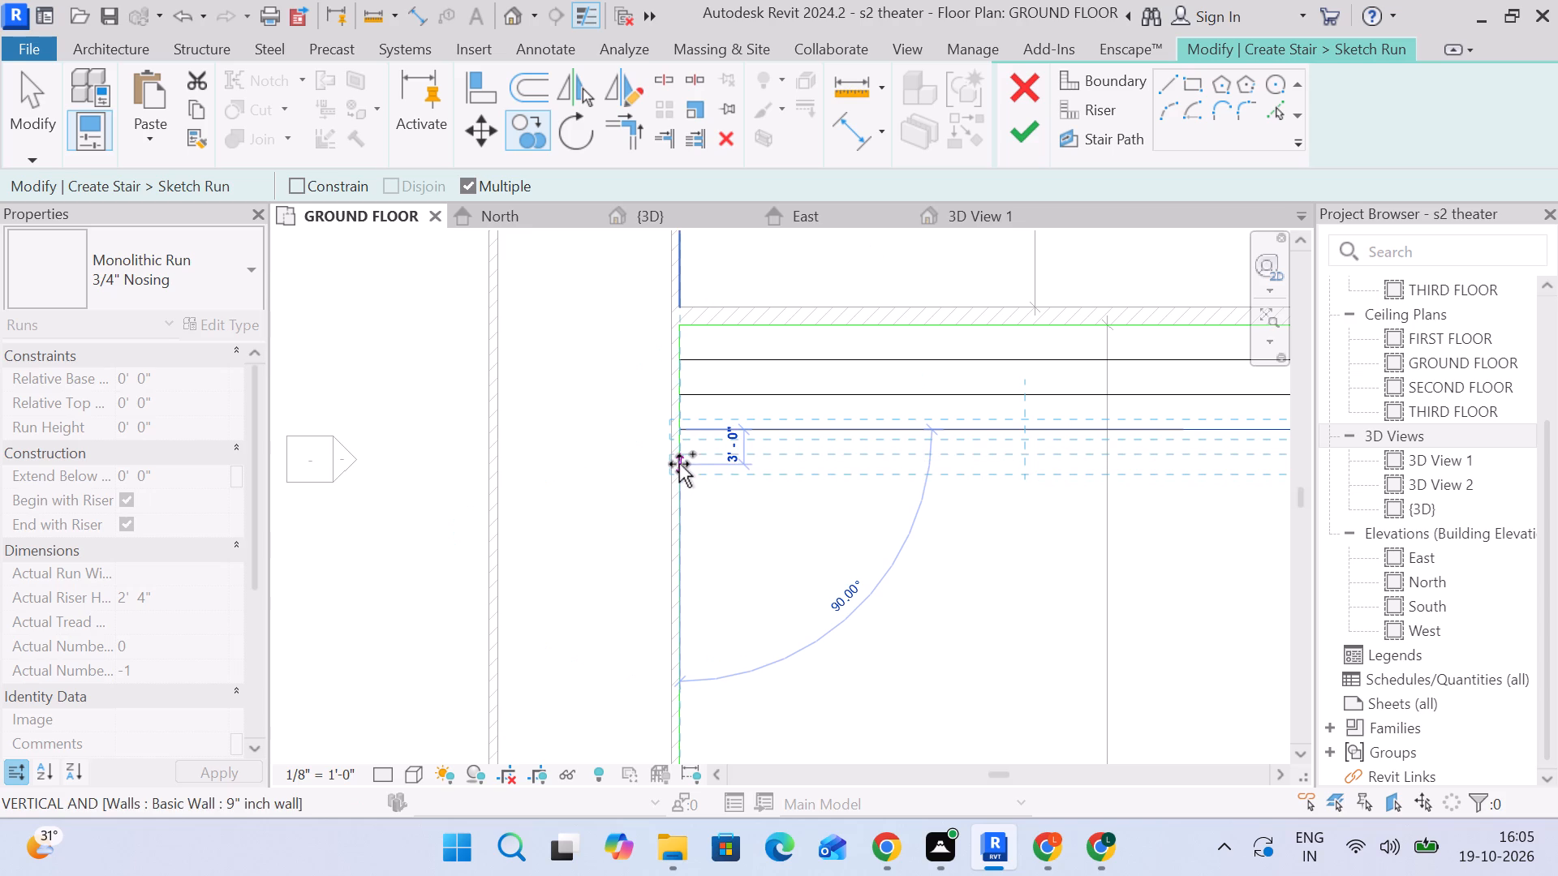
pyautogui.click(679, 464)
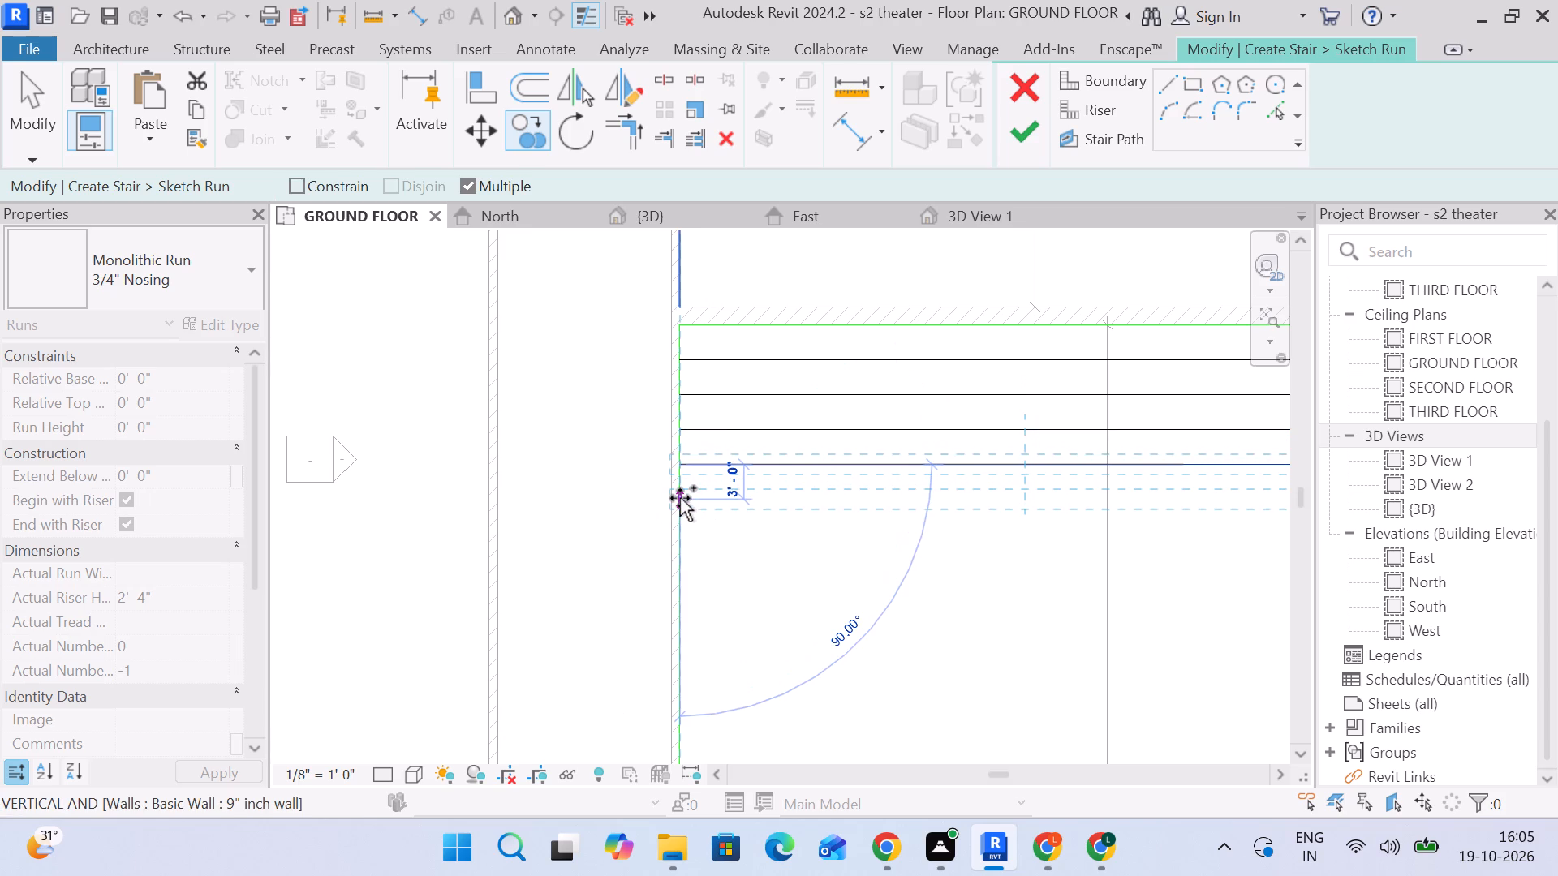
pyautogui.click(680, 498)
pyautogui.click(682, 534)
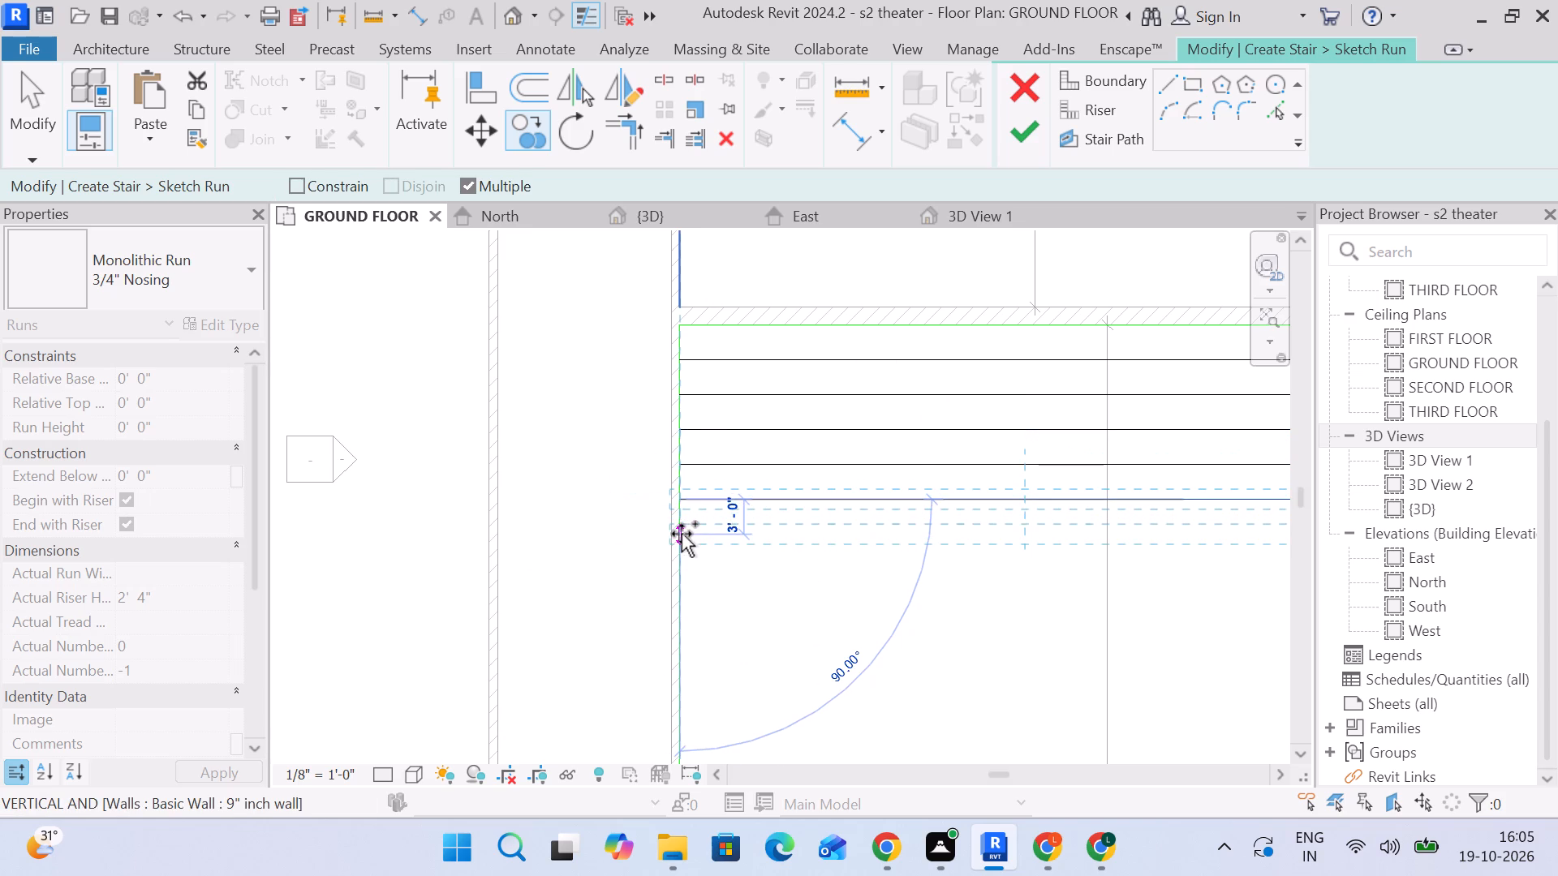
pyautogui.click(679, 567)
# Add two more riser copies down the run at 3'-0" spacing, dismissing the Bentley CONNECTION Client sign-in window.
pyautogui.scroll(-1, 693, 581)
pyautogui.moveTo(693, 583); pyautogui.dragTo(714, 369, button='middle')
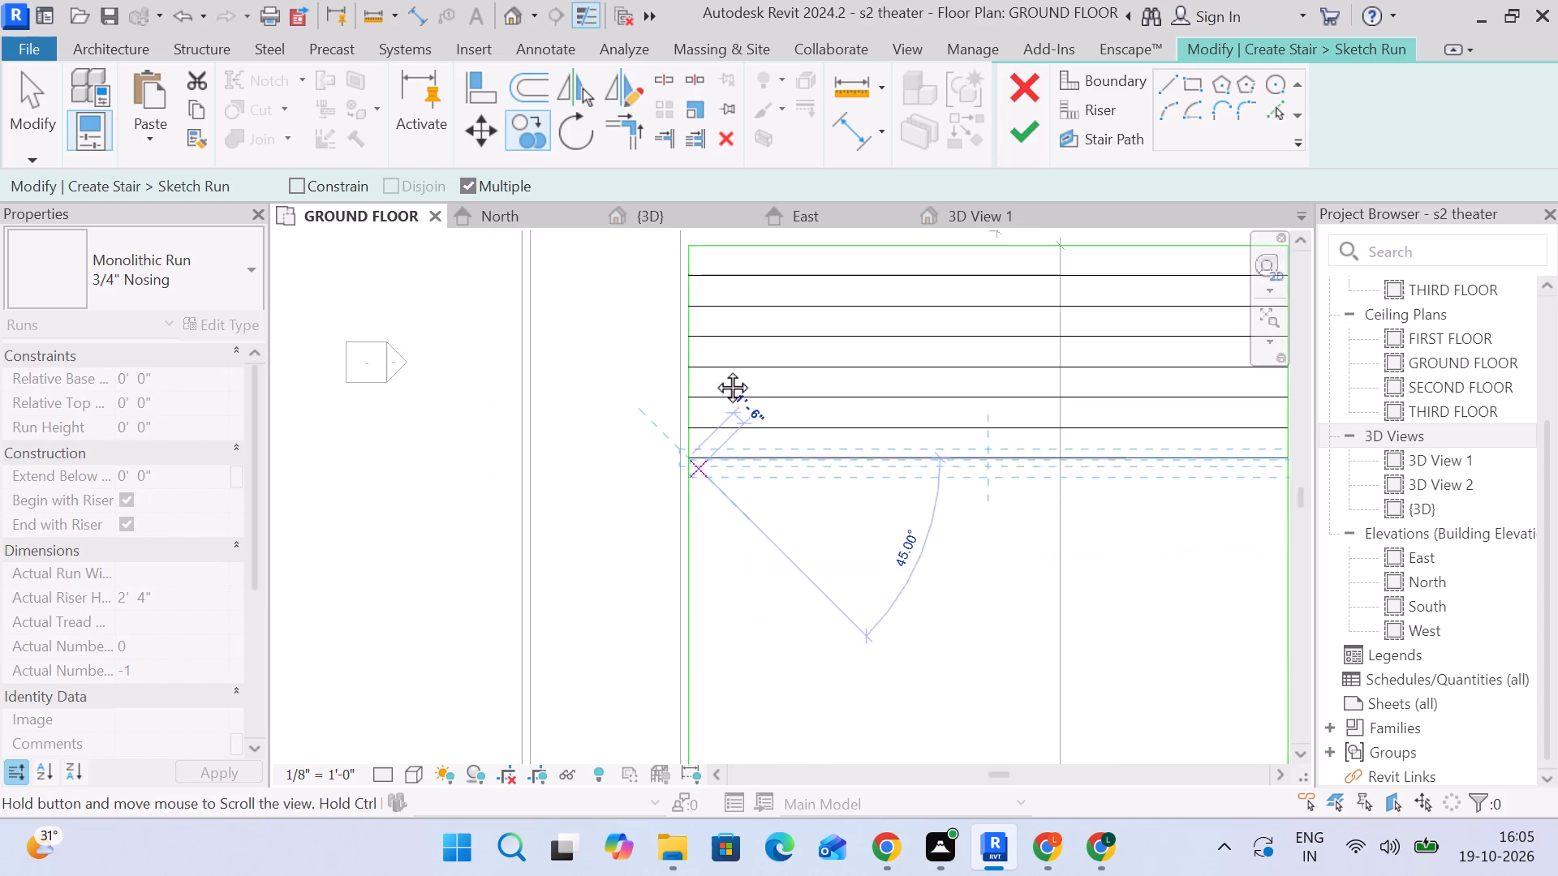
pyautogui.moveTo(714, 369); pyautogui.dragTo(725, 308, button='middle')
pyautogui.moveTo(738, 336); pyautogui.dragTo(719, 588, button='middle')
pyautogui.scroll(-1, 738, 344)
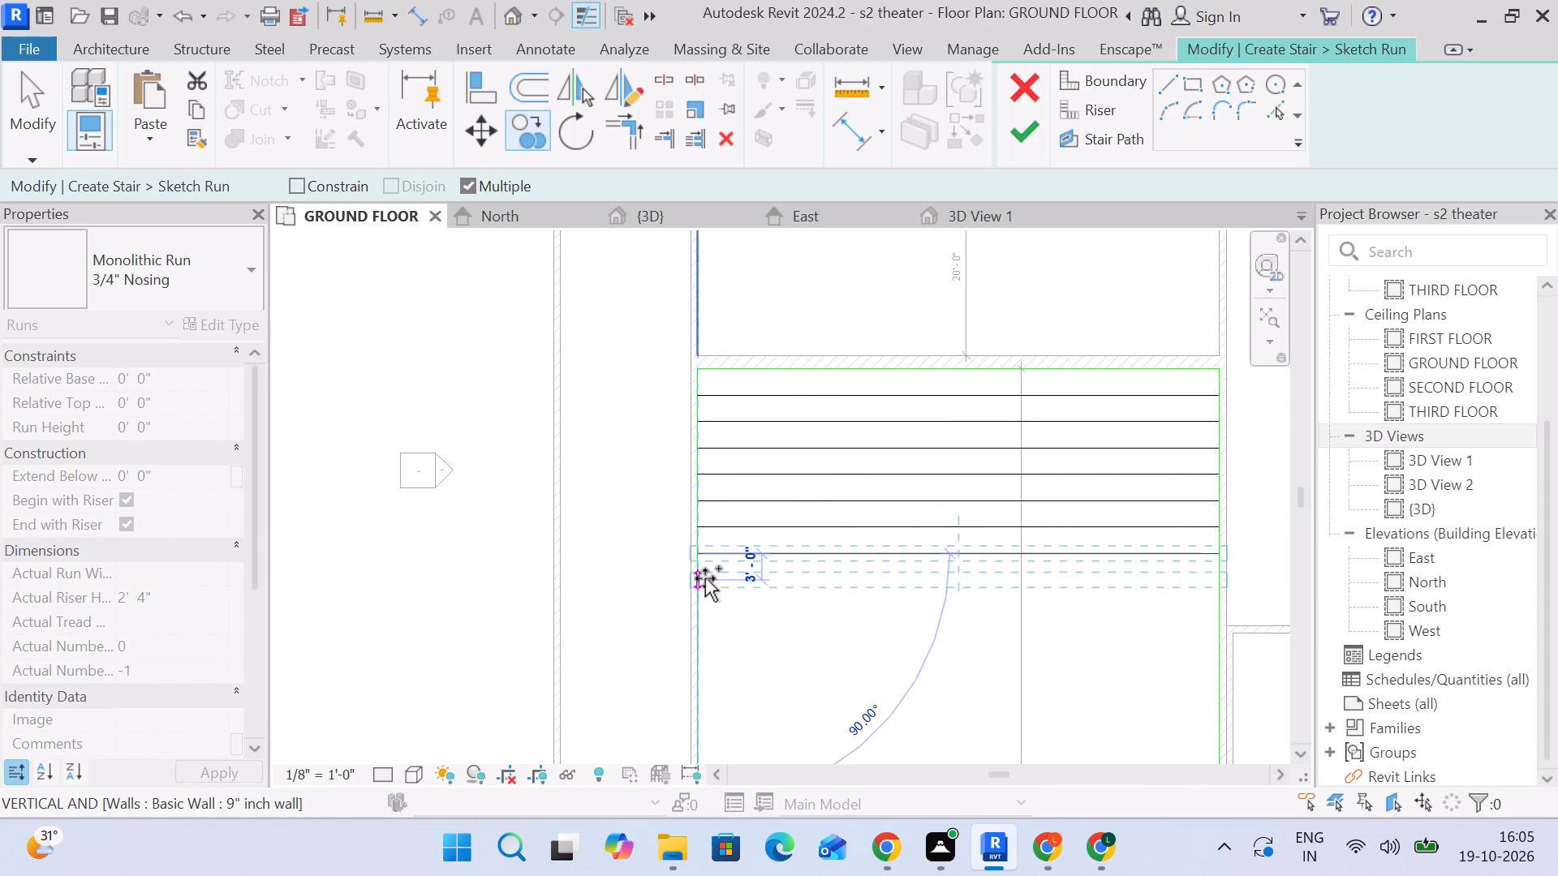
pyautogui.click(705, 578)
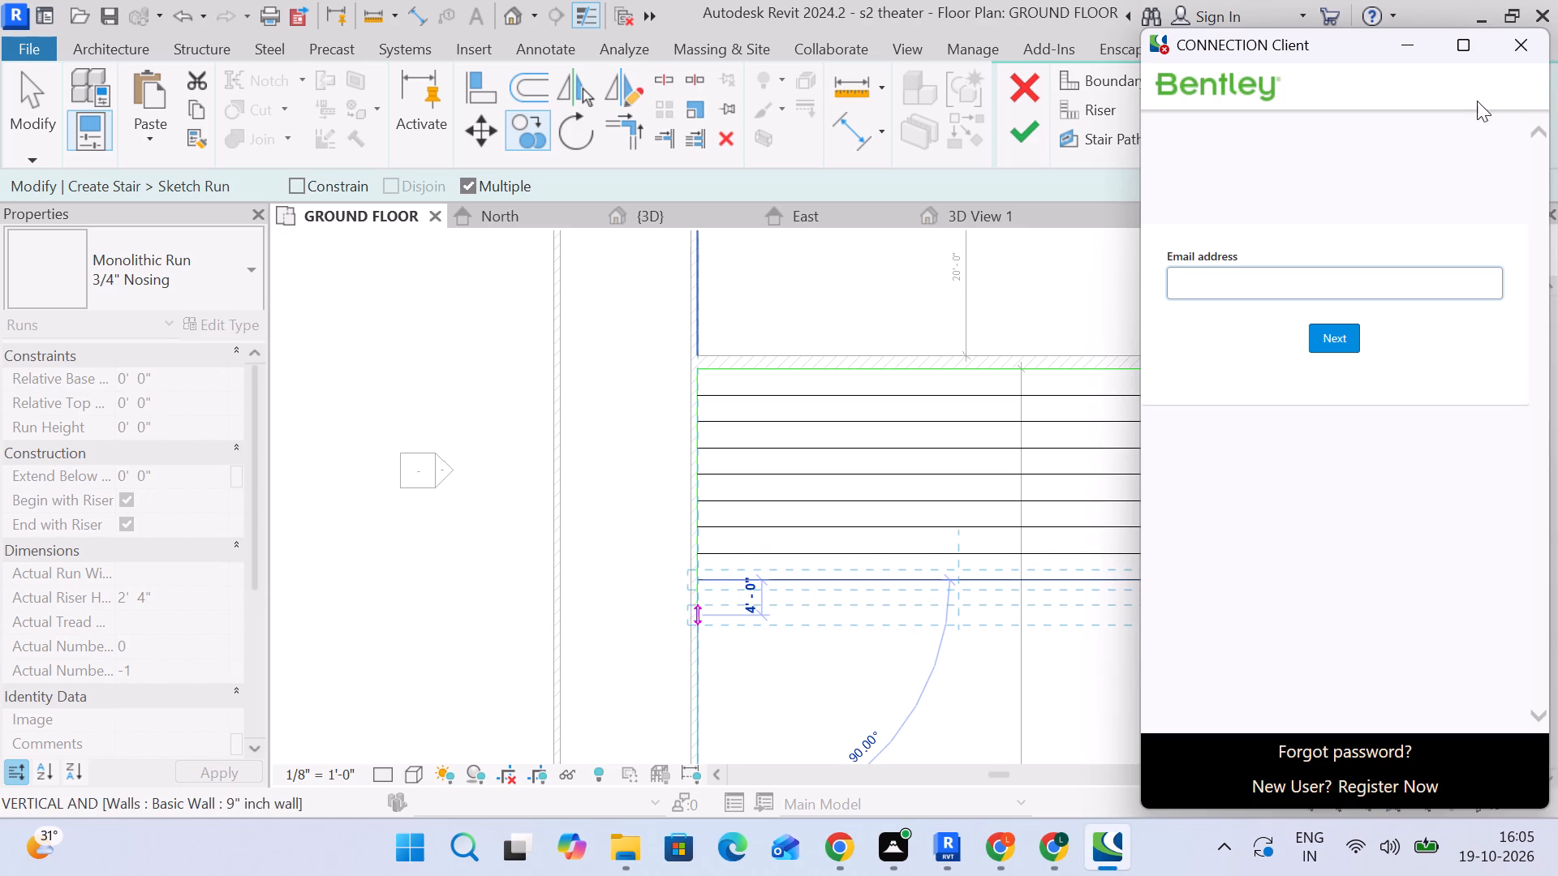
pyautogui.click(1499, 49)
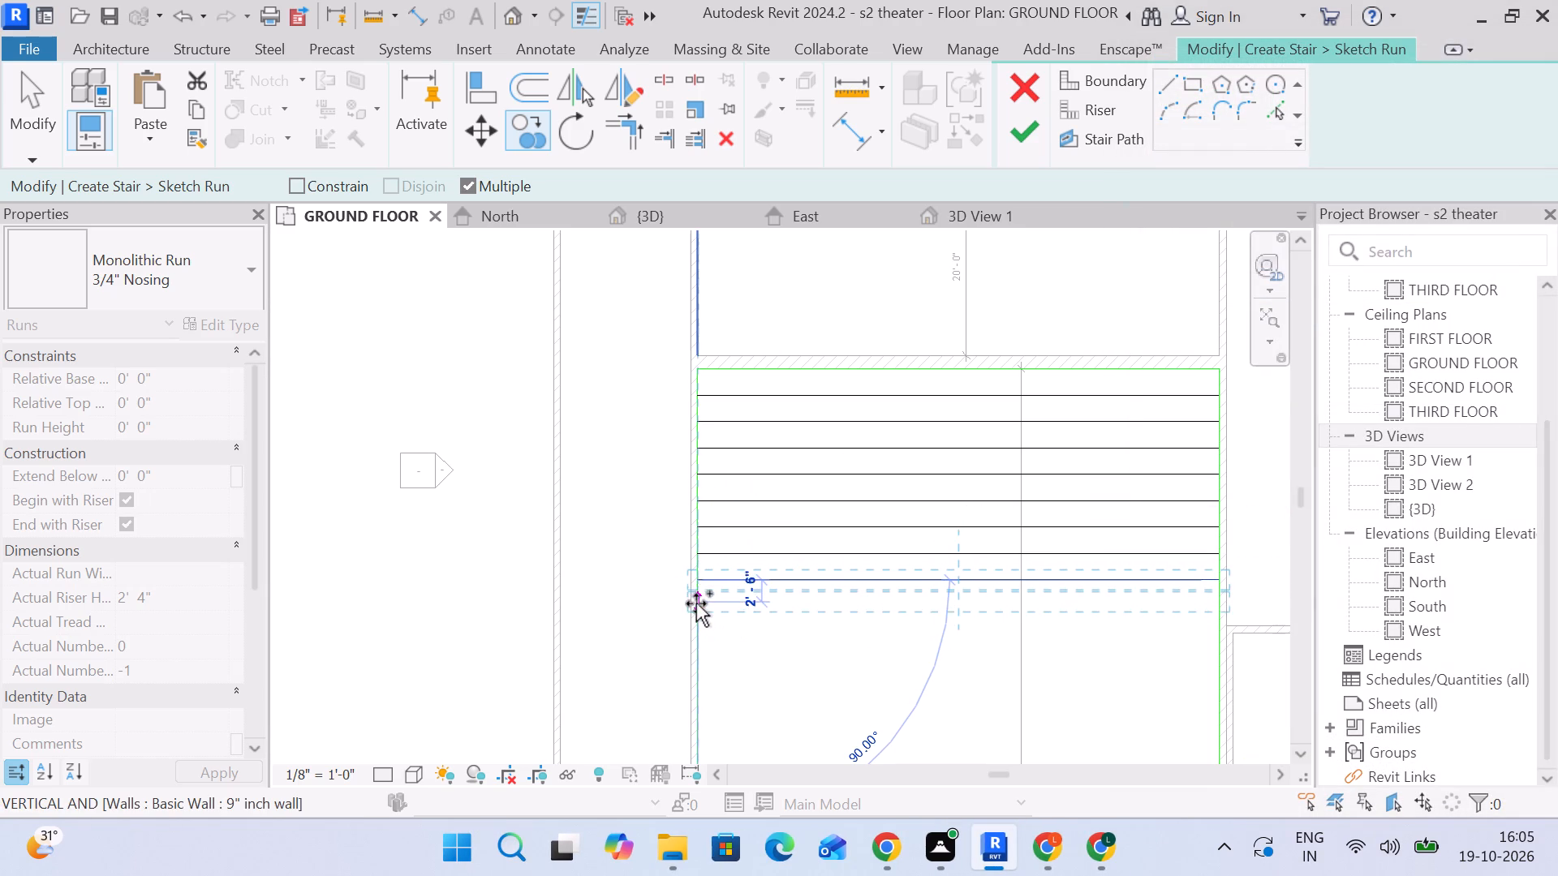
pyautogui.click(697, 606)
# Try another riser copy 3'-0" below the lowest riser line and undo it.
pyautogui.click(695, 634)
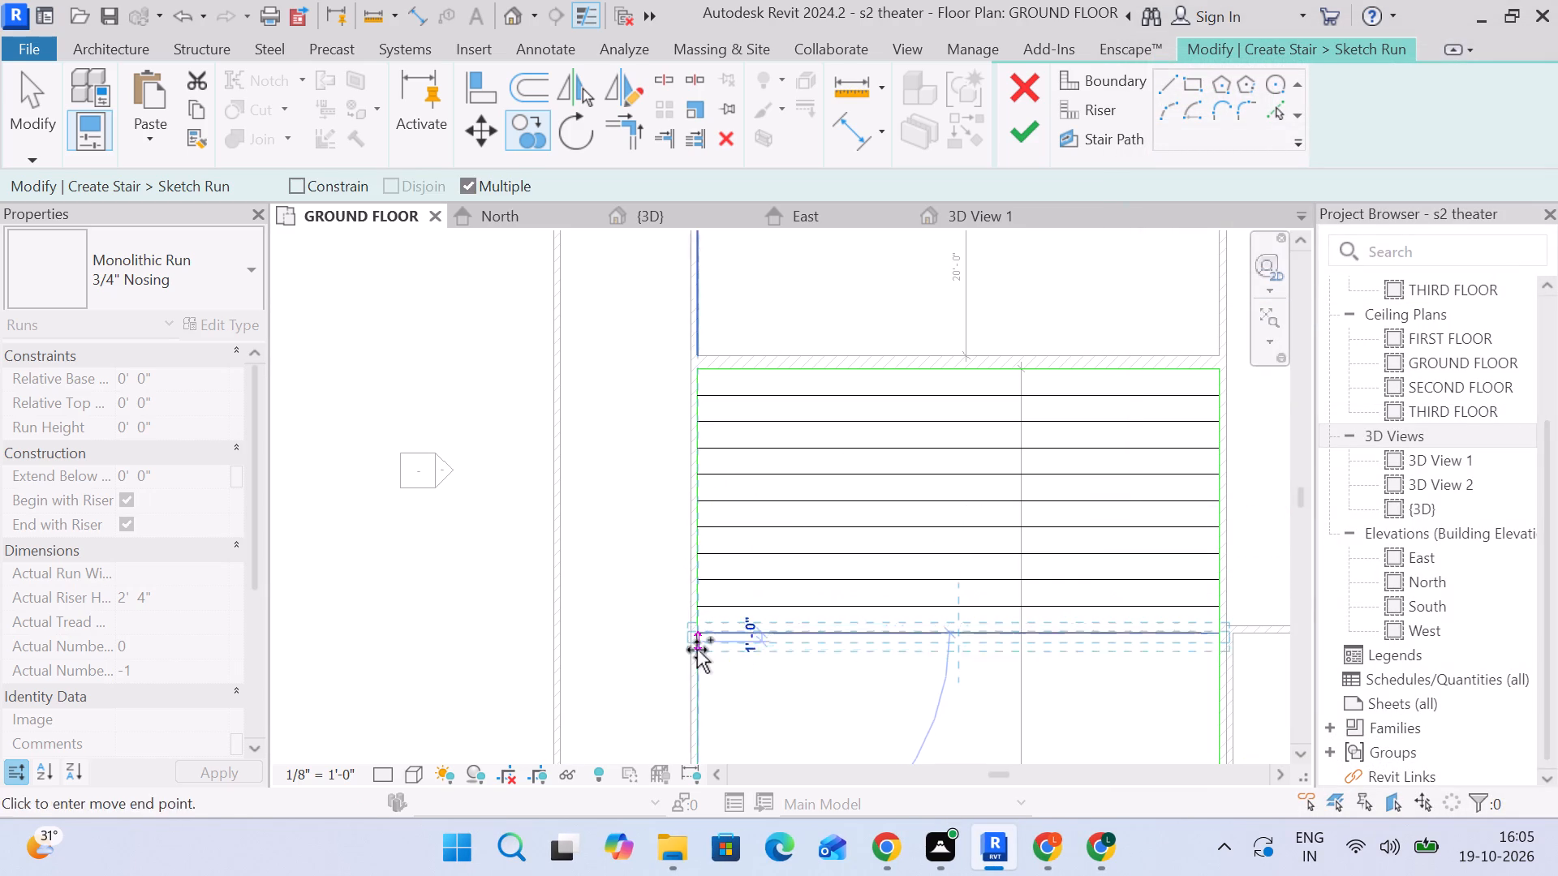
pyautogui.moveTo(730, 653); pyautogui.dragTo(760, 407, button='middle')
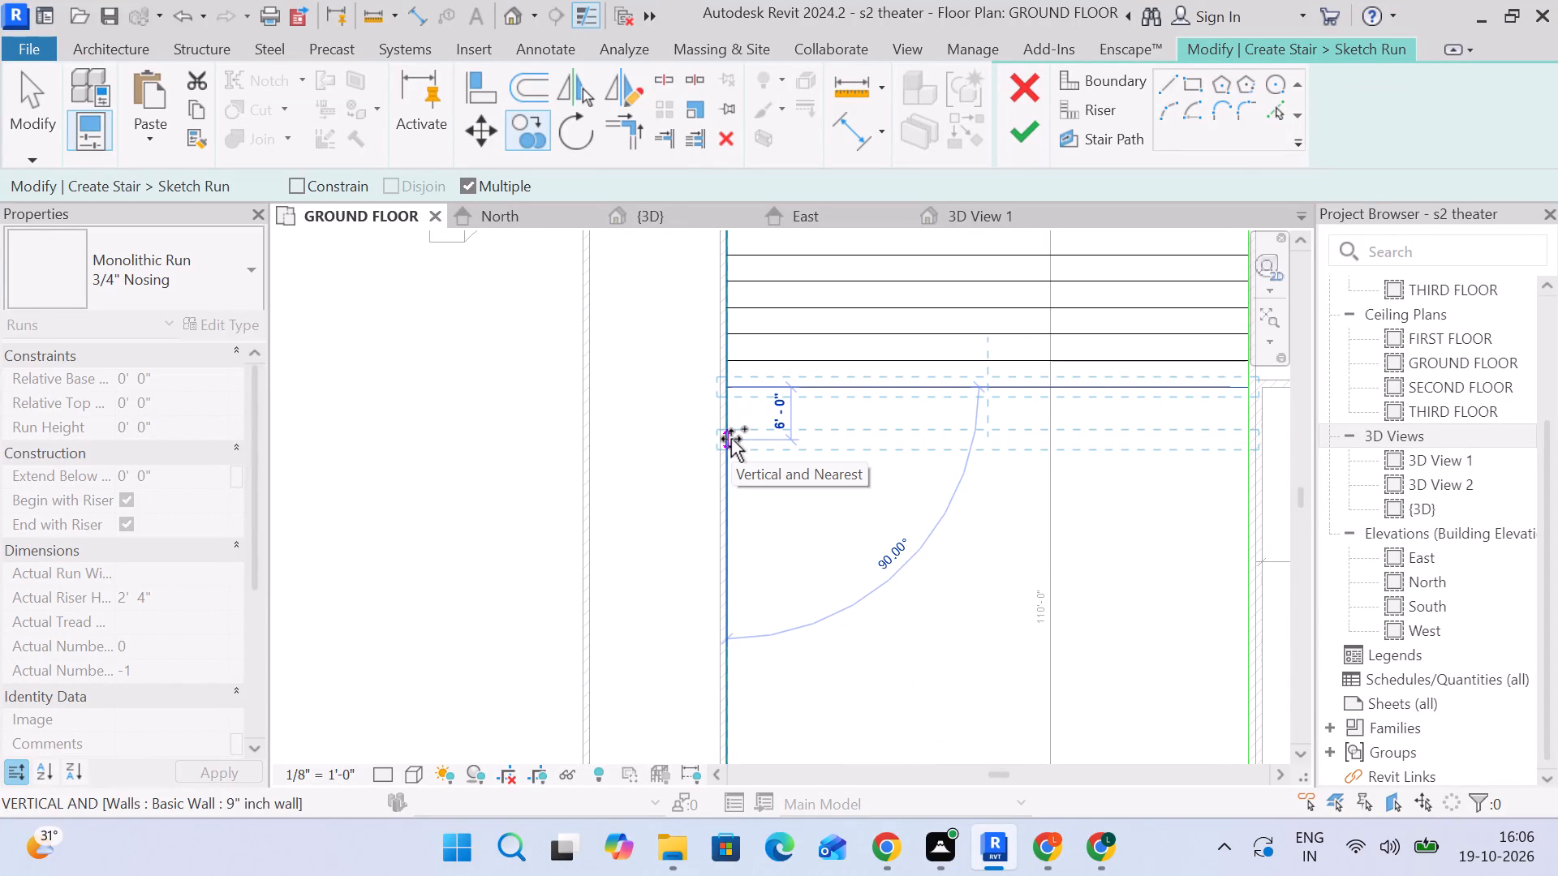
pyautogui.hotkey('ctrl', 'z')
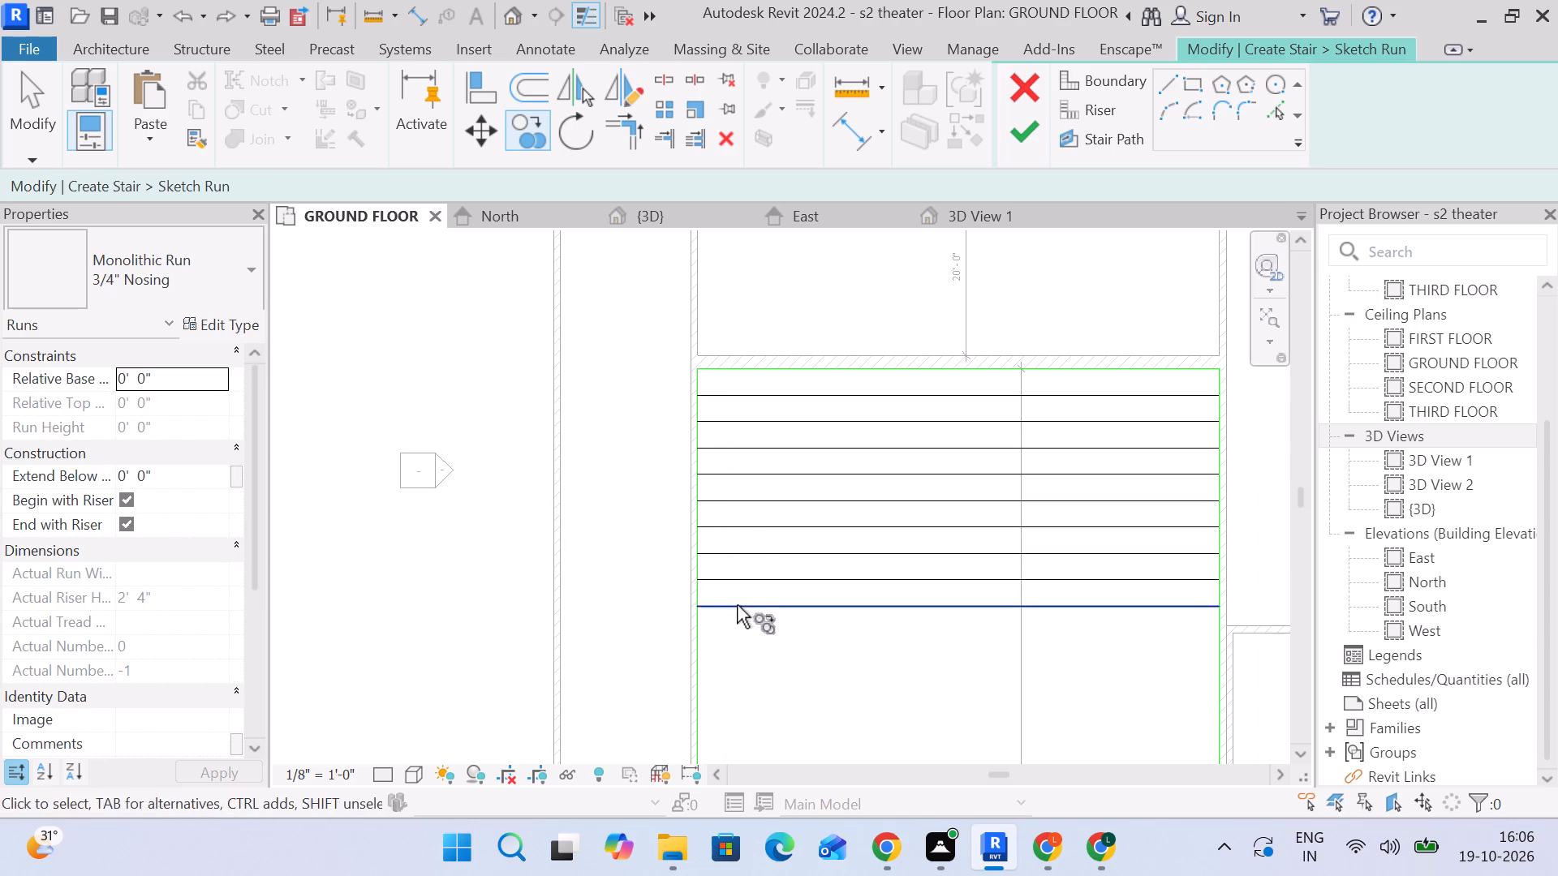
# Copy the lowest riser line straight down, leaving a wider gap than the regular 3'-0" riser spacing.
pyautogui.moveTo(732, 606); pyautogui.dragTo(761, 476, button='middle')
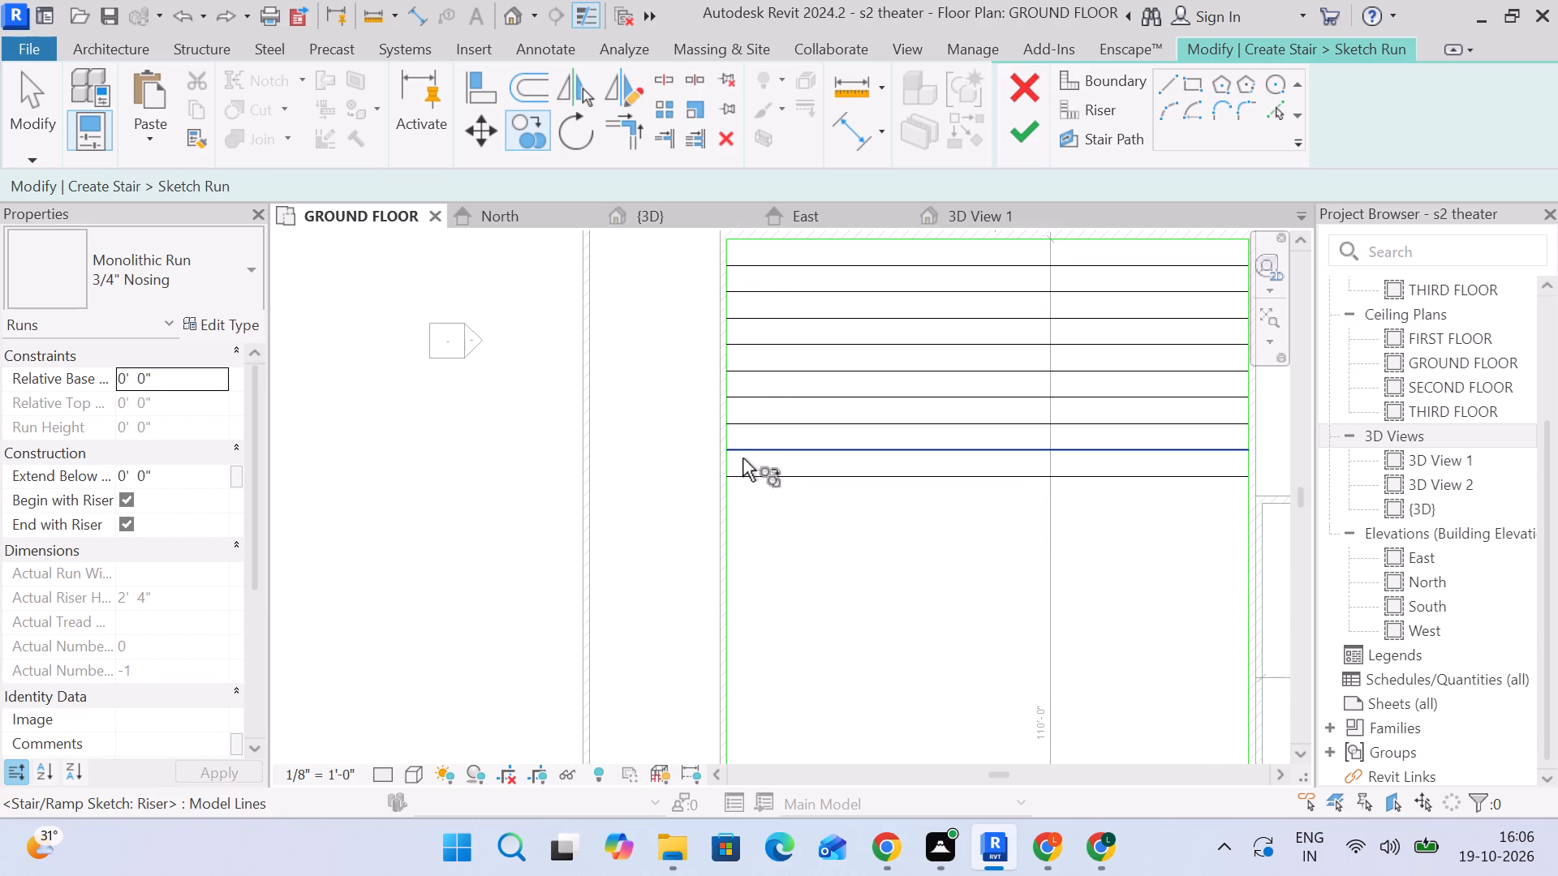
pyautogui.click(746, 471)
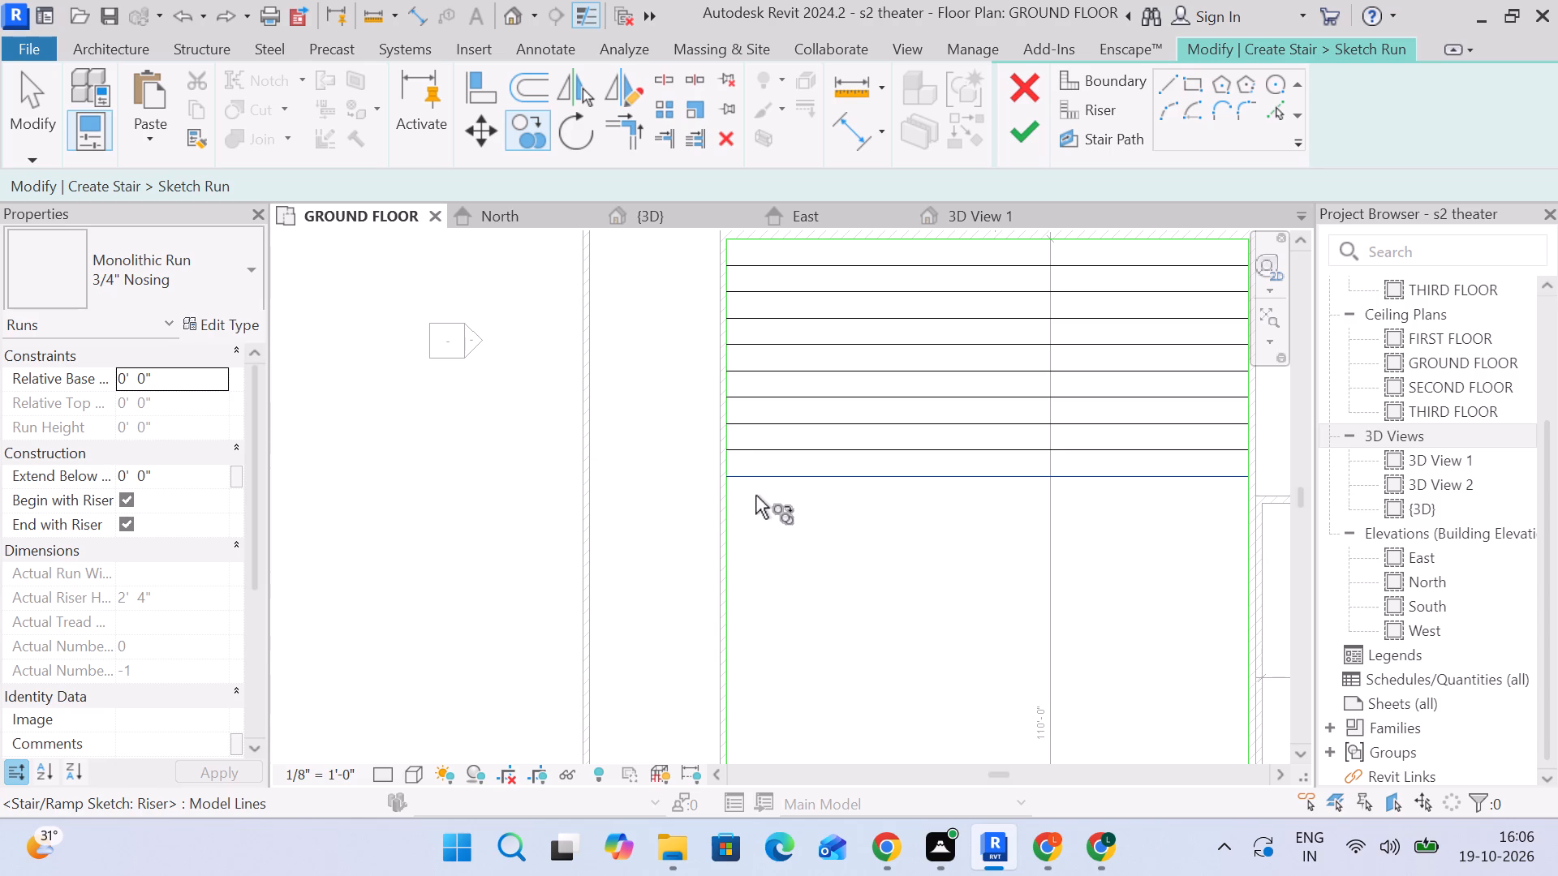
pyautogui.click(539, 140)
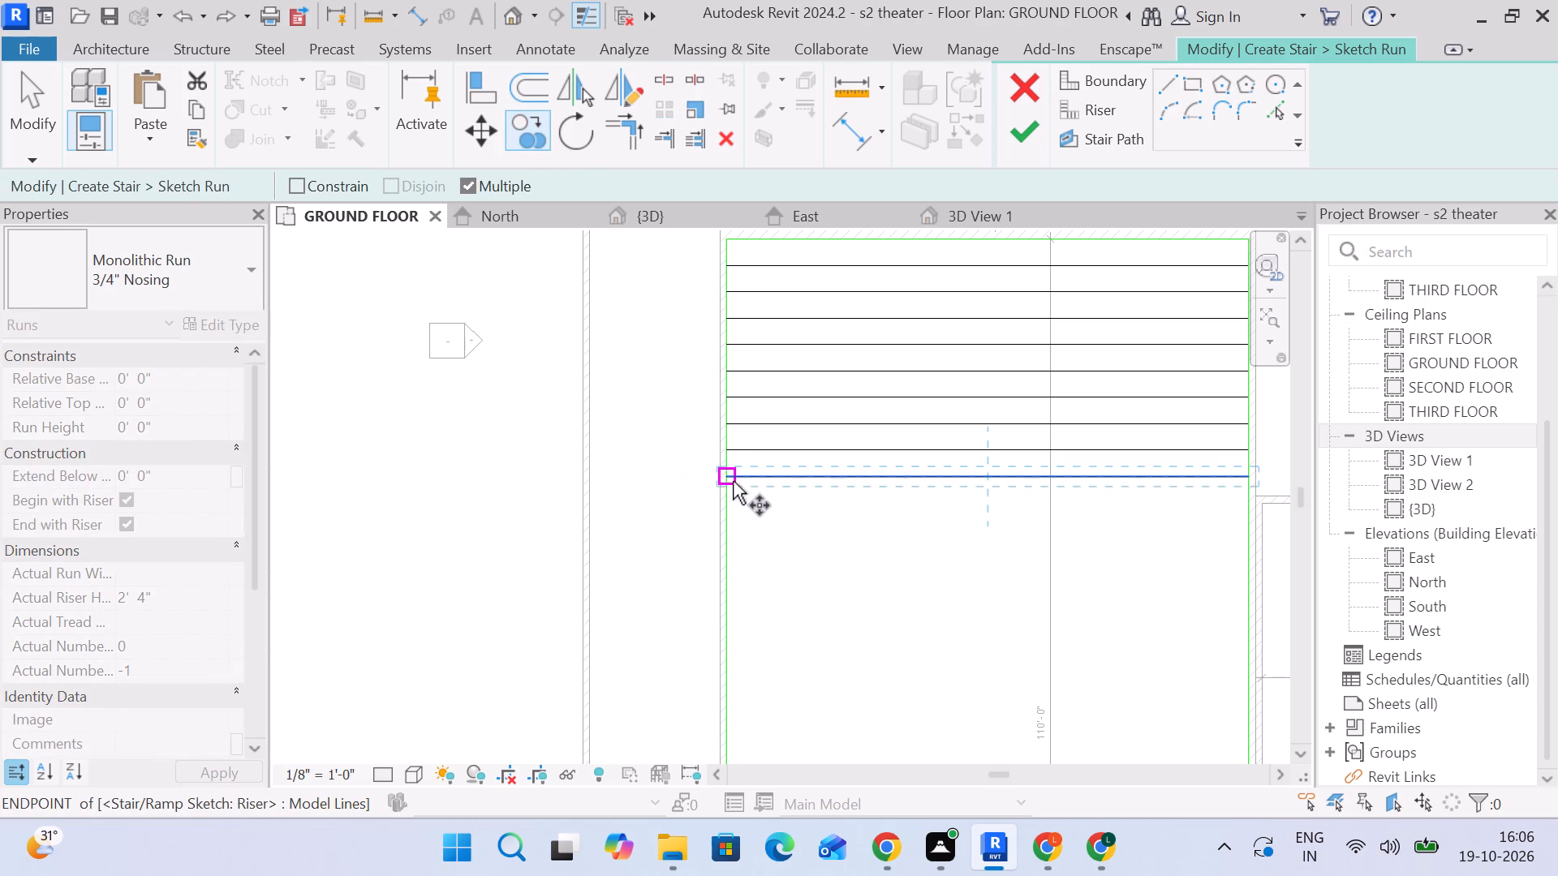
pyautogui.click(725, 476)
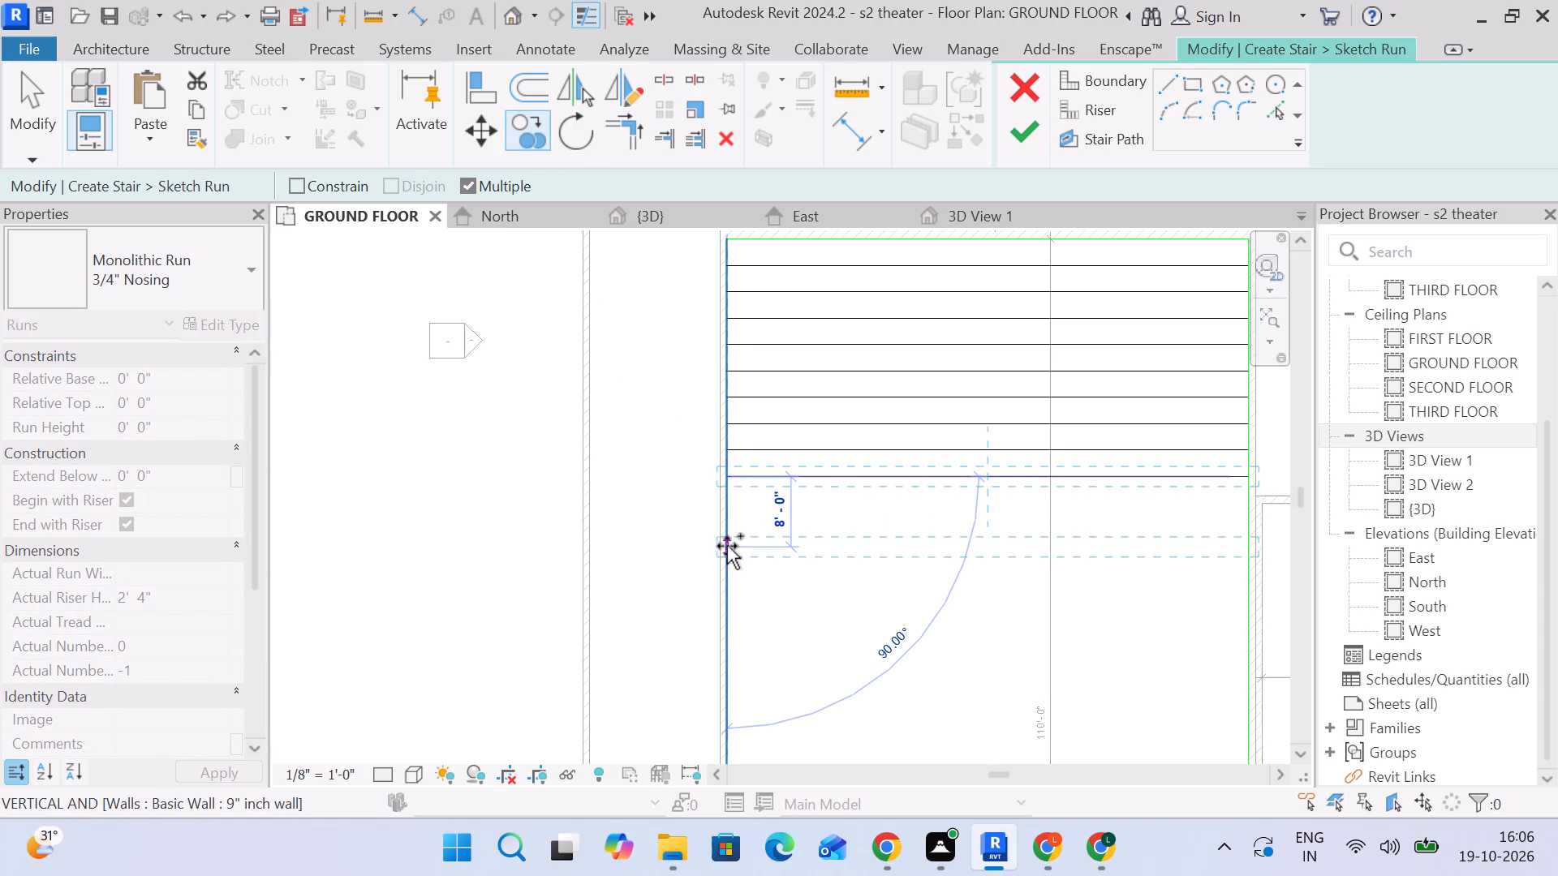
pyautogui.click(728, 522)
# Continue below the wider gap with seven more riser copies at 3'-0" spacing along the left boundary.
pyautogui.moveTo(753, 604); pyautogui.dragTo(751, 520, button='middle')
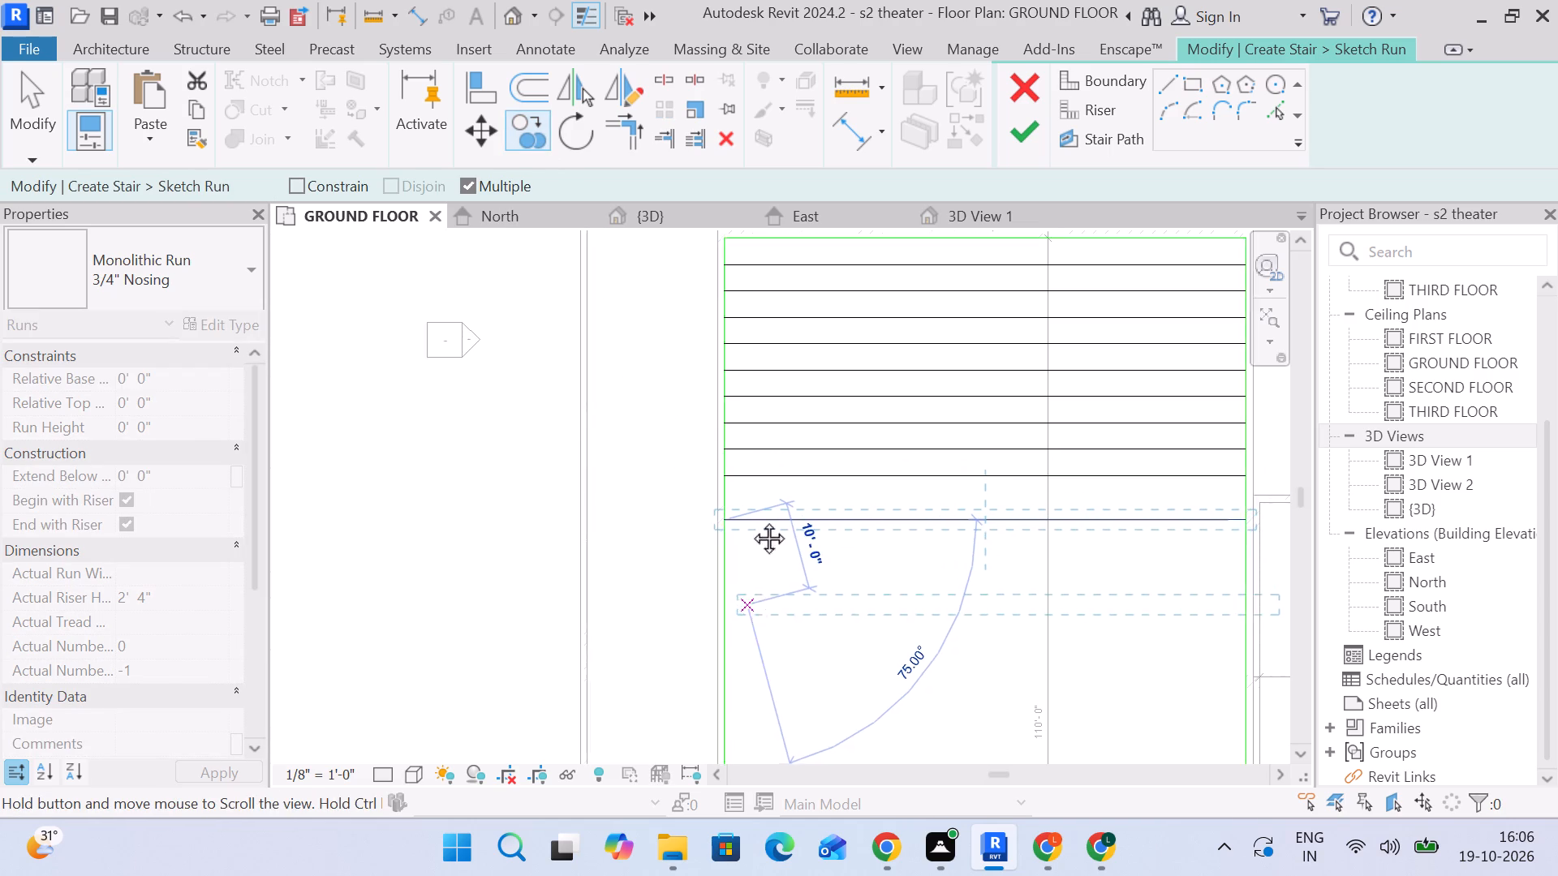
pyautogui.moveTo(751, 520); pyautogui.dragTo(754, 444, button='middle')
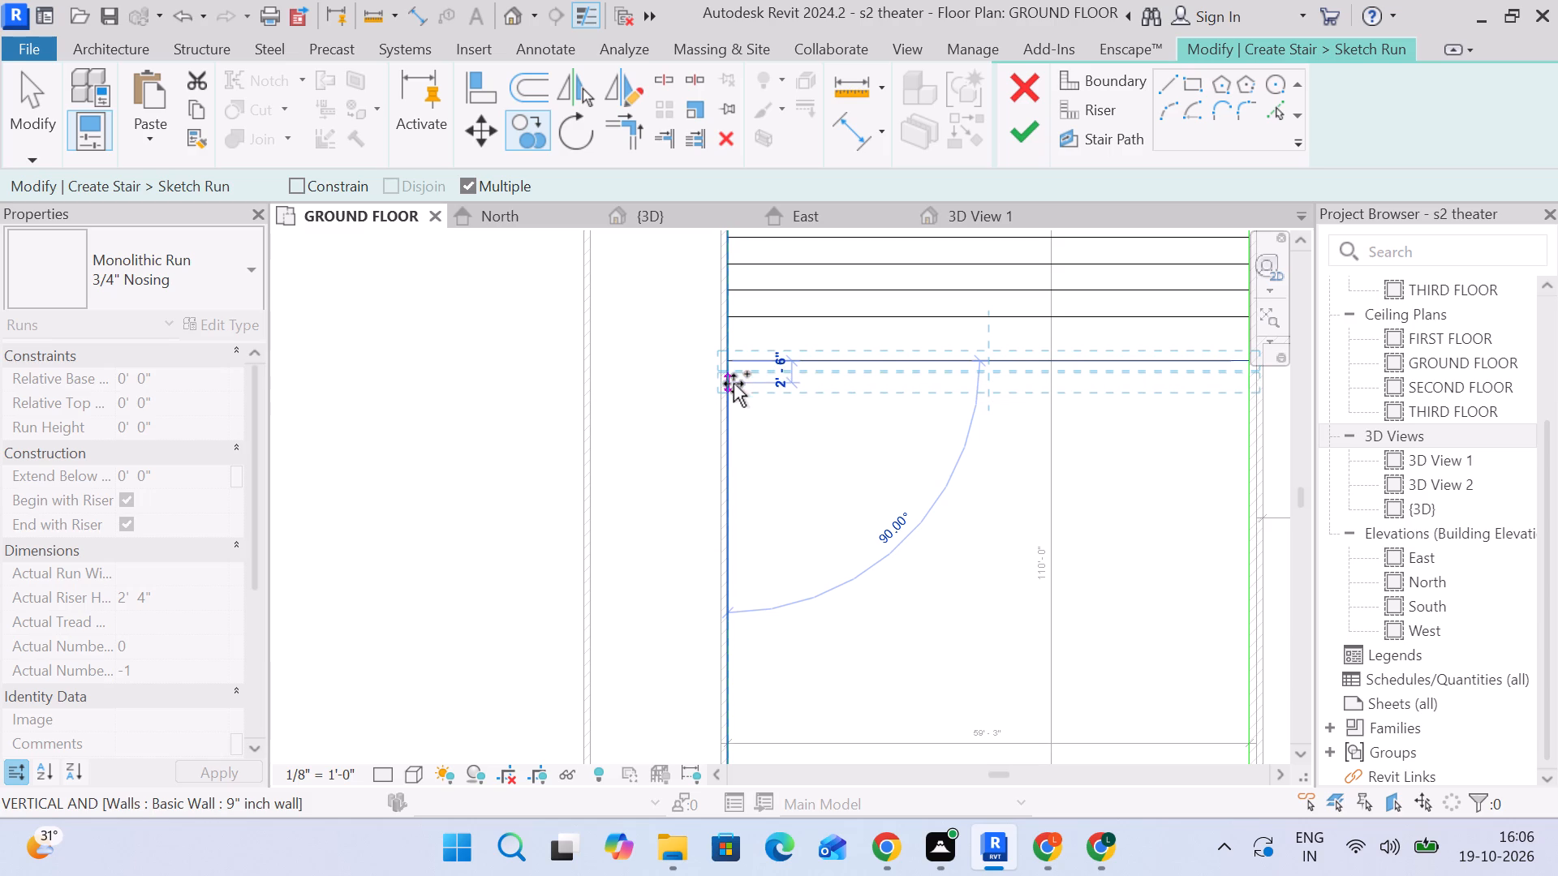
pyautogui.click(732, 388)
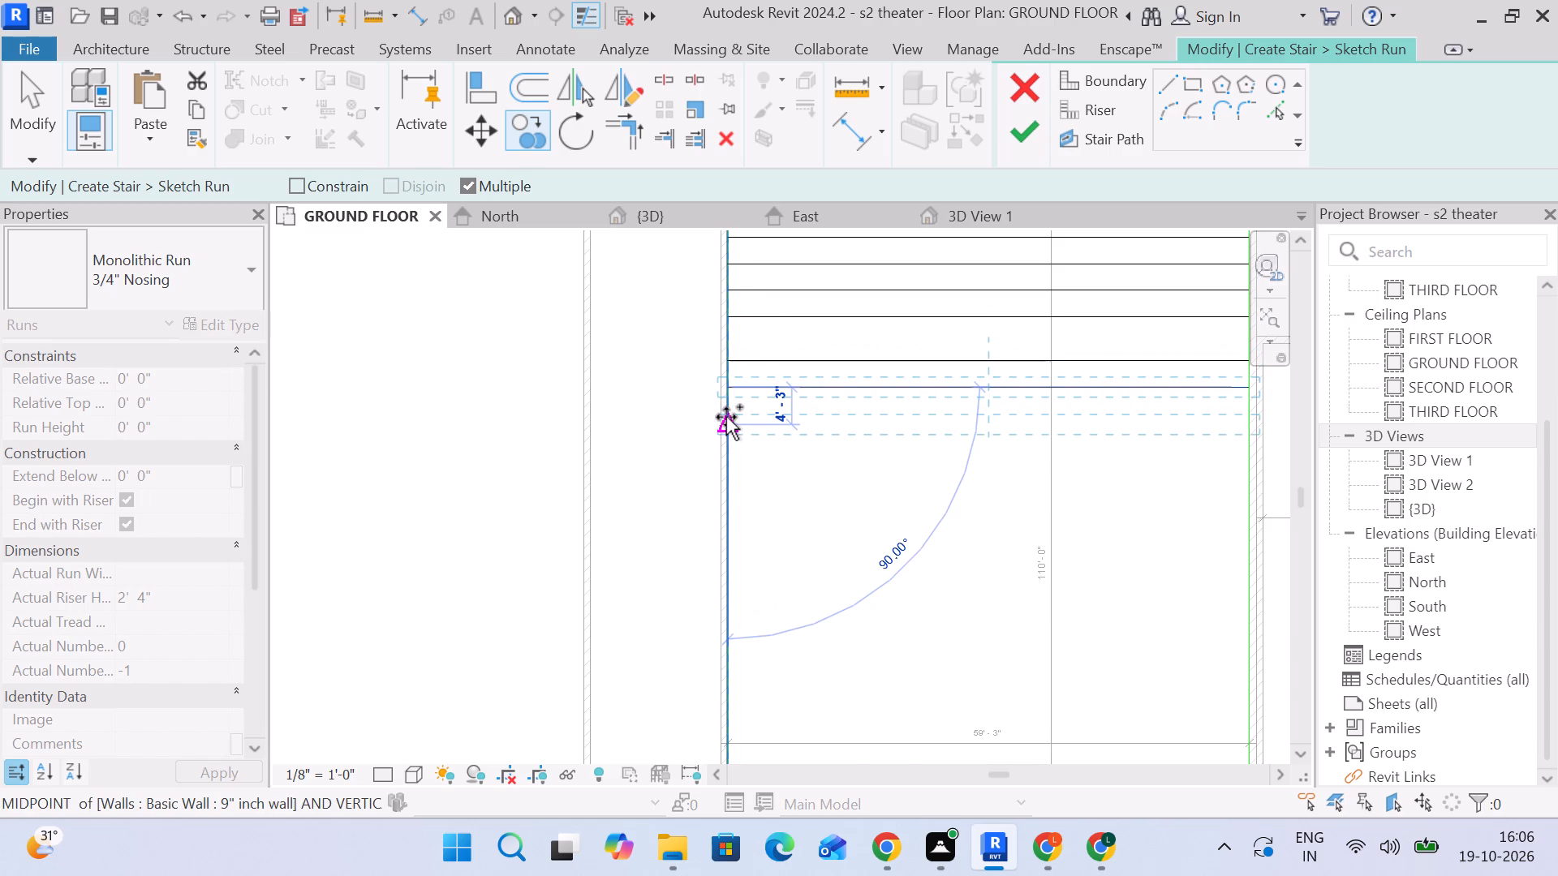
pyautogui.scroll(2, 726, 414)
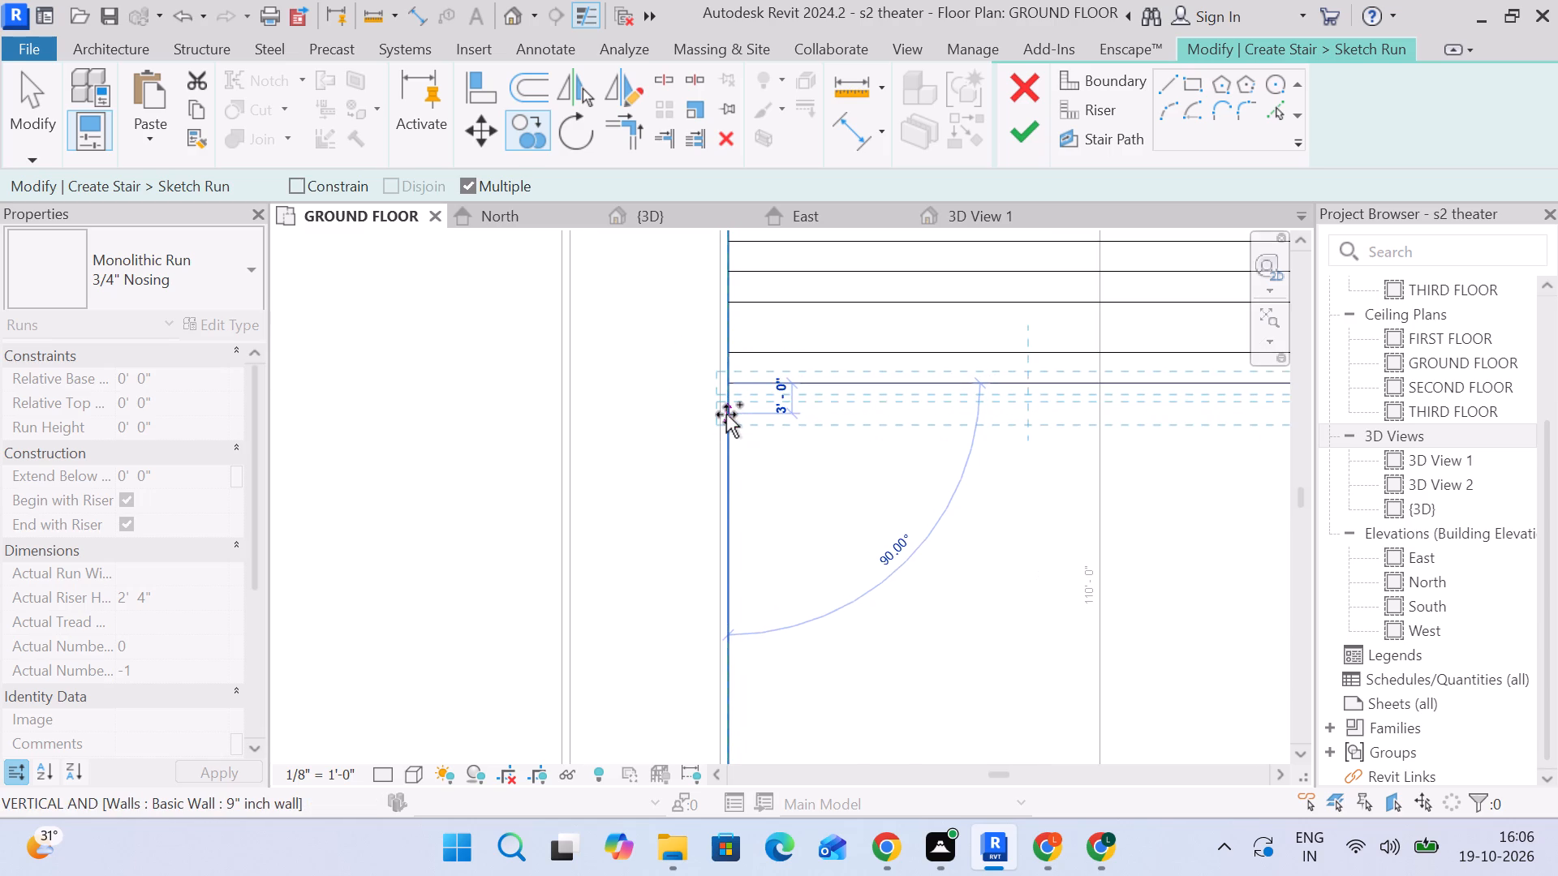
pyautogui.click(726, 414)
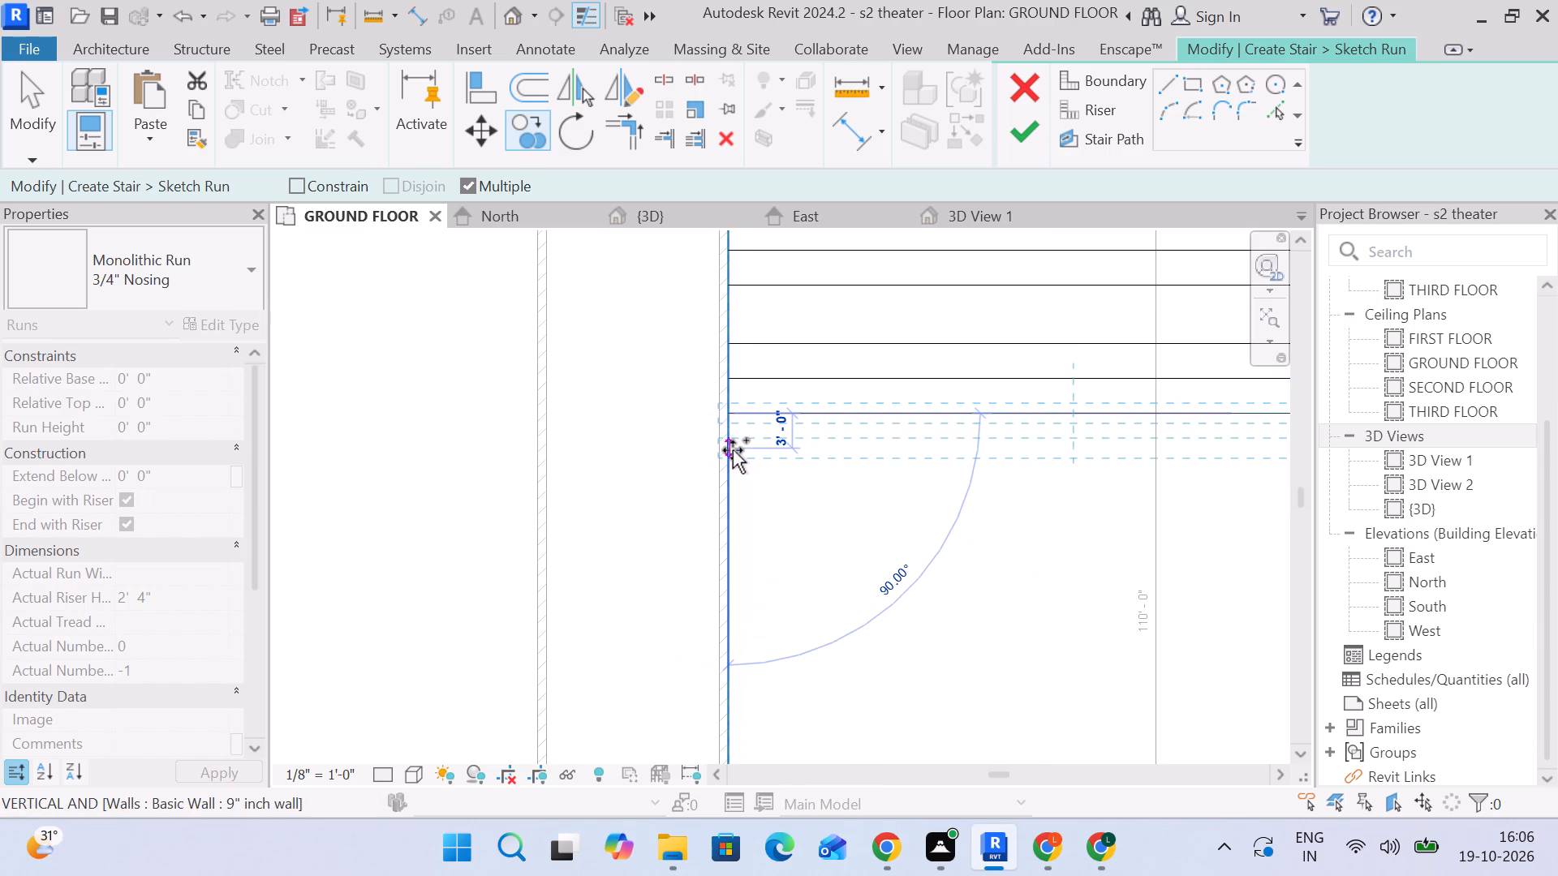
pyautogui.click(733, 450)
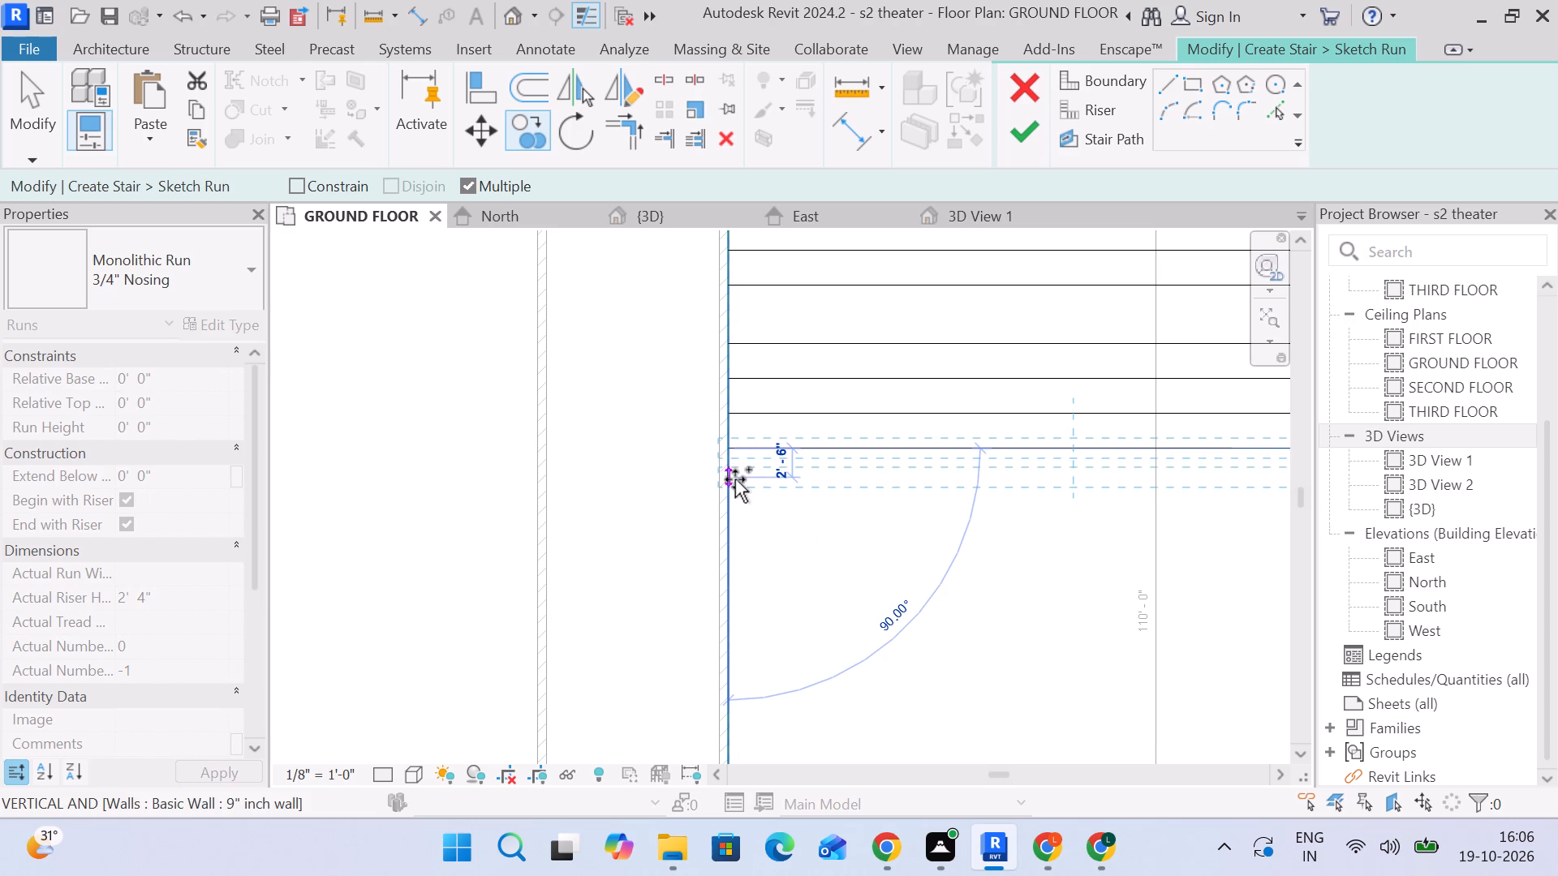
pyautogui.click(735, 483)
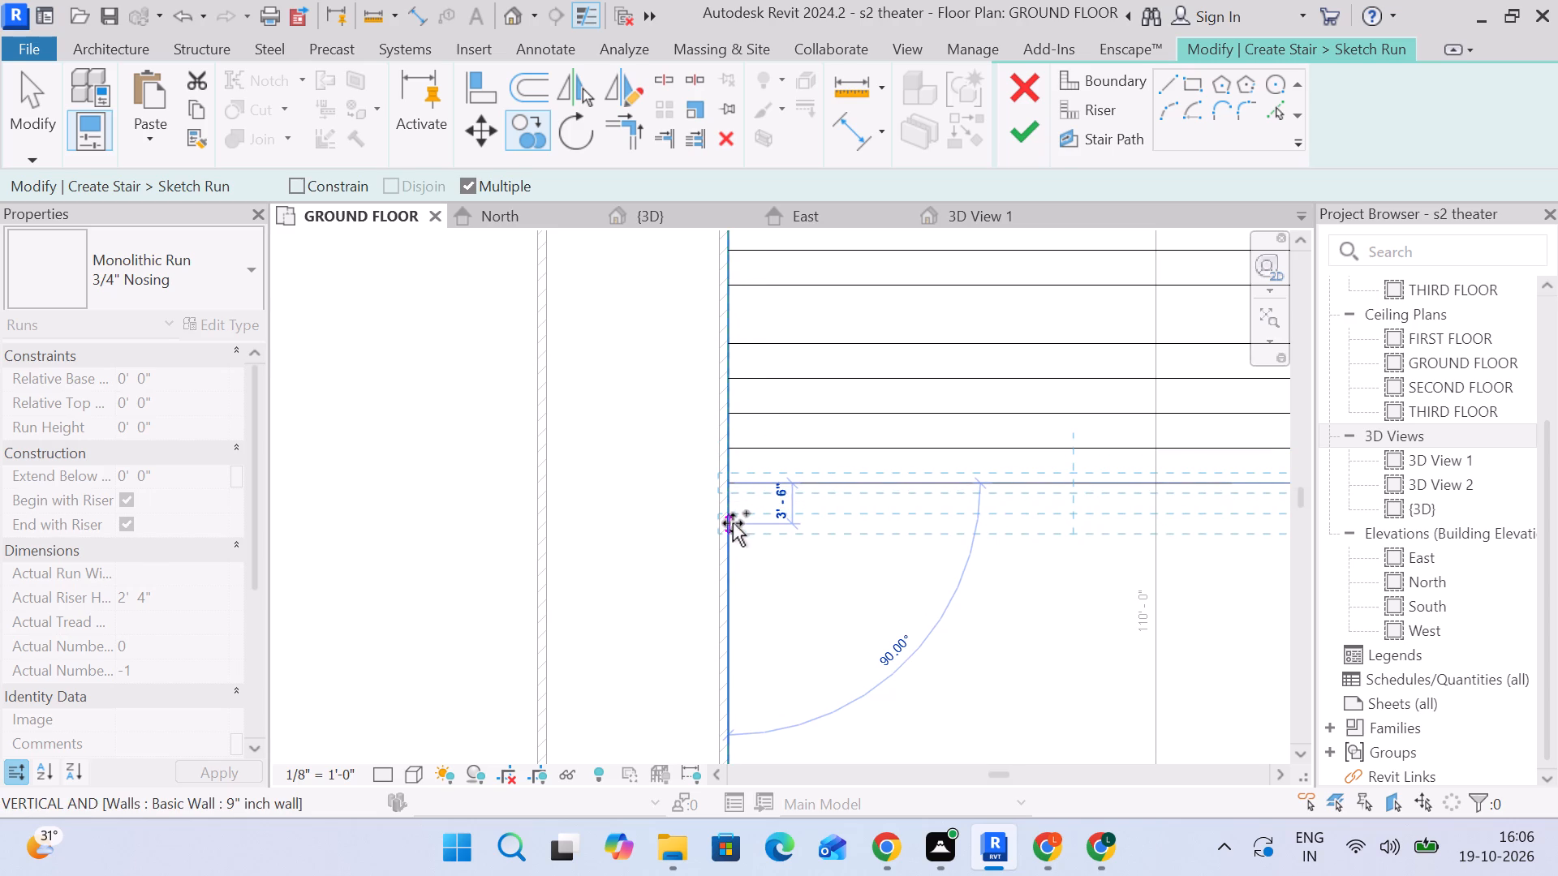
pyautogui.click(733, 516)
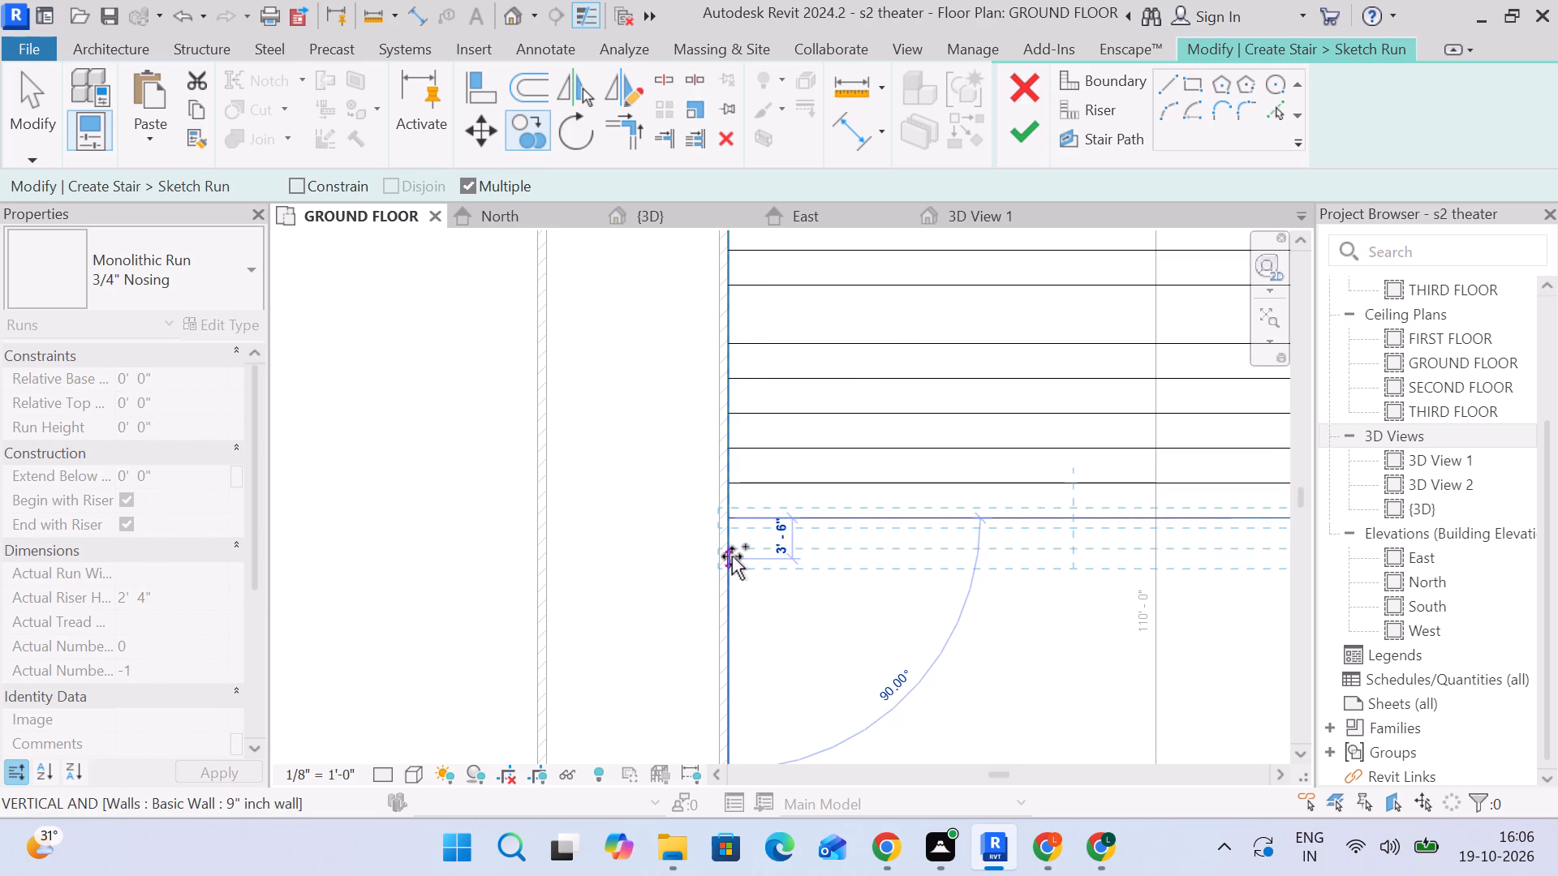
pyautogui.click(732, 556)
pyautogui.moveTo(742, 562); pyautogui.dragTo(755, 311, button='middle')
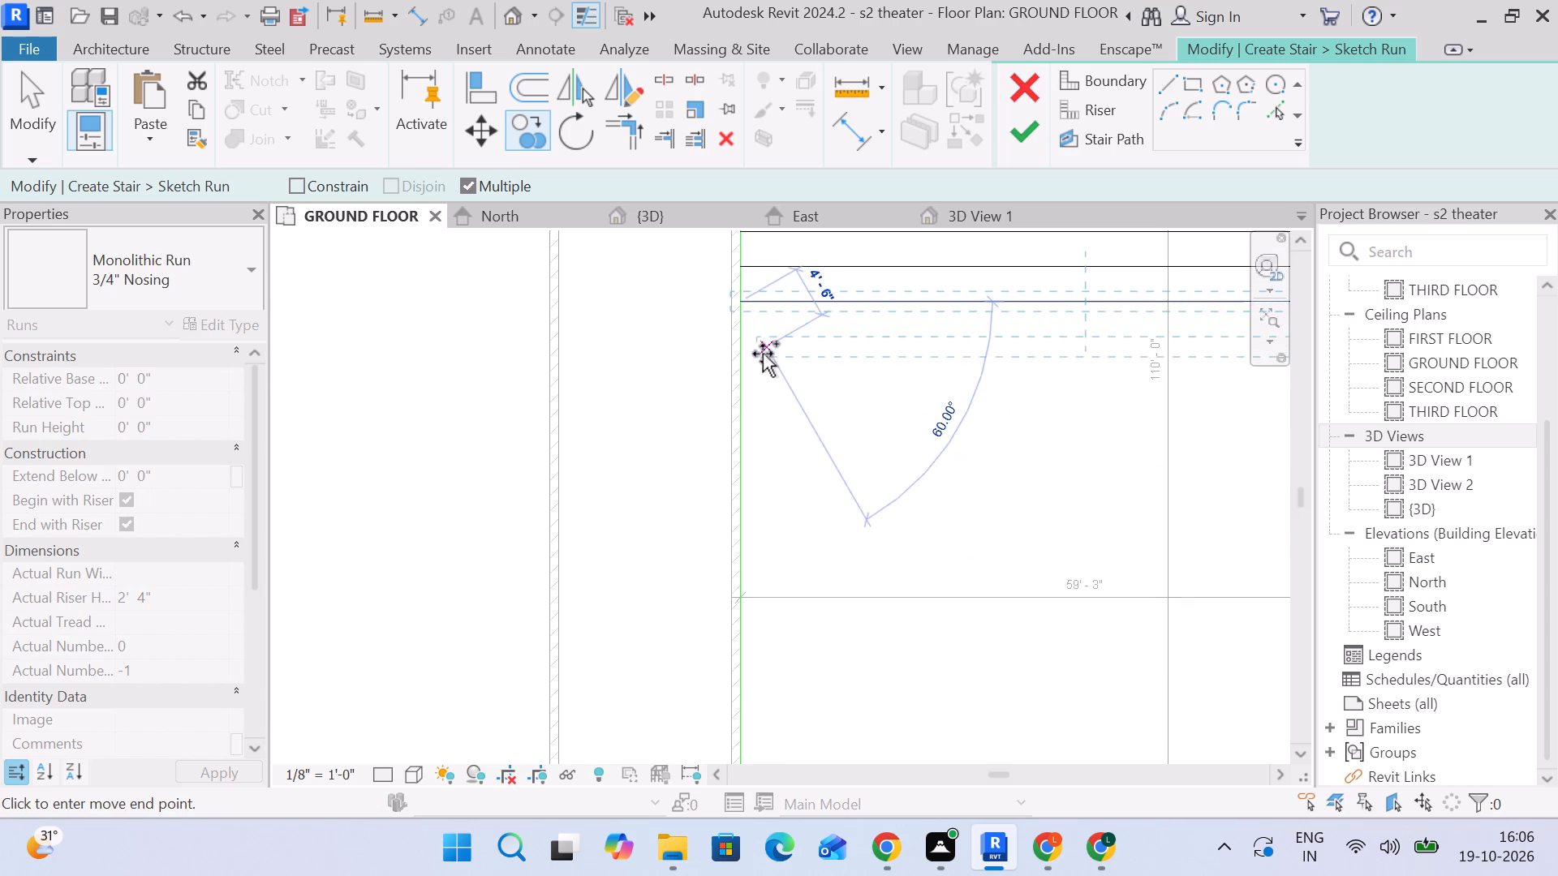
pyautogui.click(746, 337)
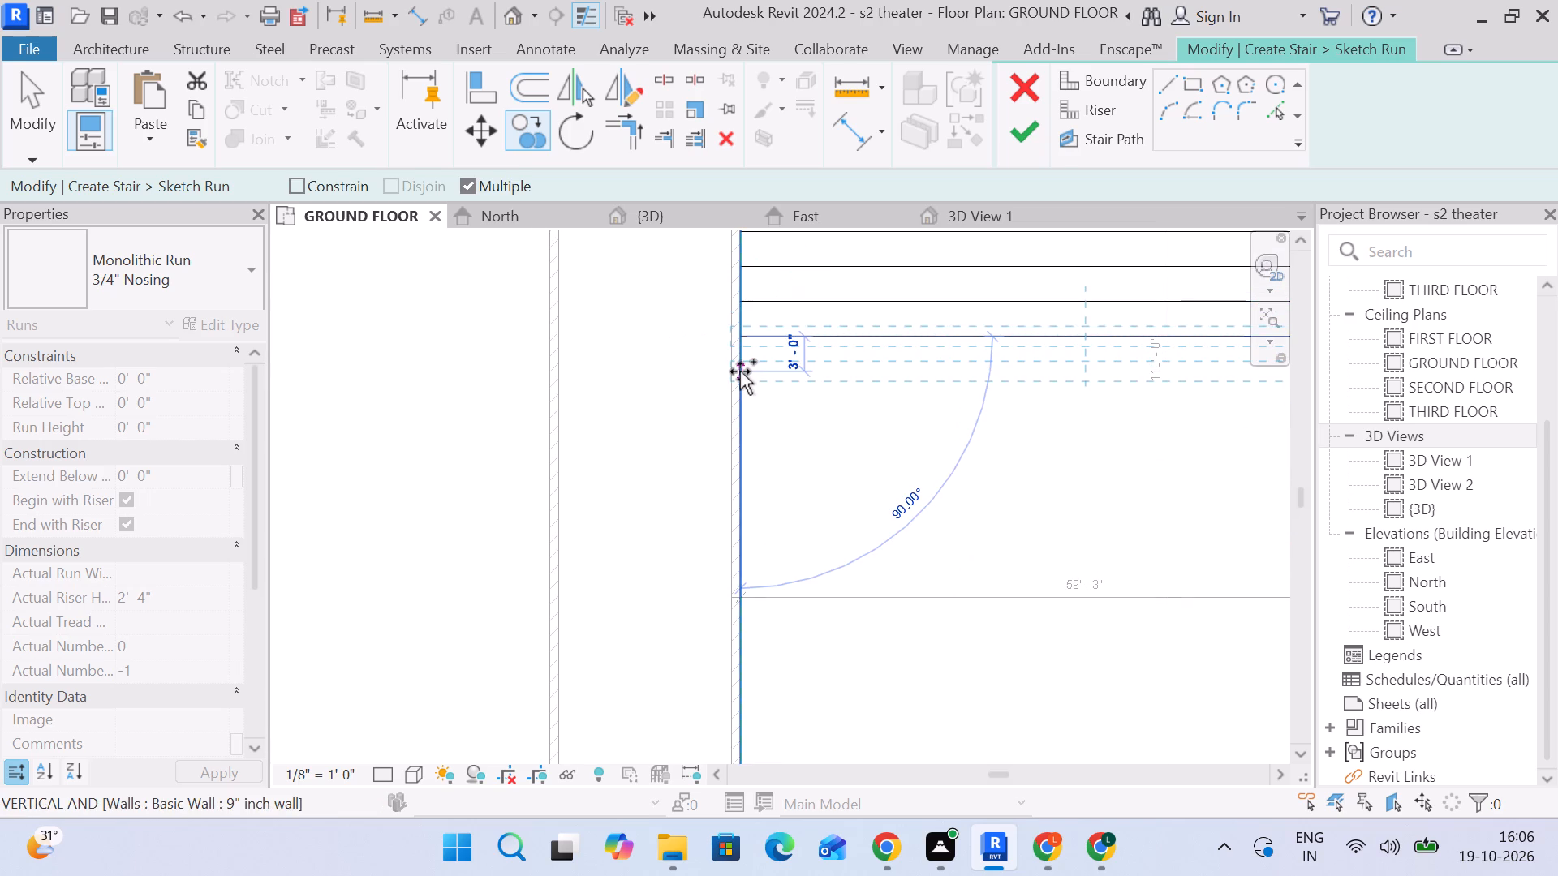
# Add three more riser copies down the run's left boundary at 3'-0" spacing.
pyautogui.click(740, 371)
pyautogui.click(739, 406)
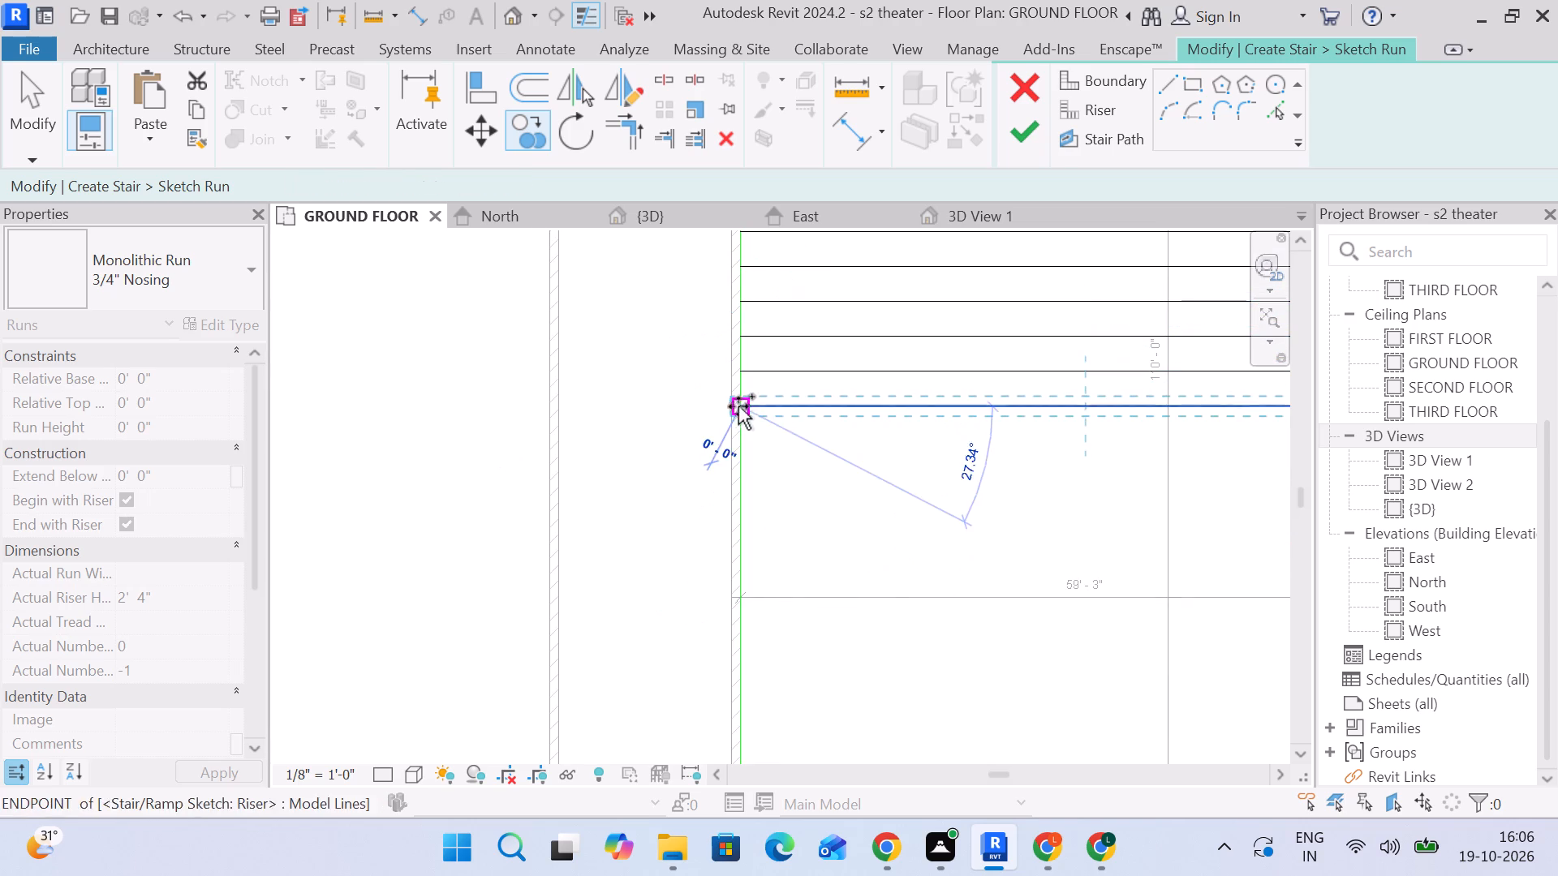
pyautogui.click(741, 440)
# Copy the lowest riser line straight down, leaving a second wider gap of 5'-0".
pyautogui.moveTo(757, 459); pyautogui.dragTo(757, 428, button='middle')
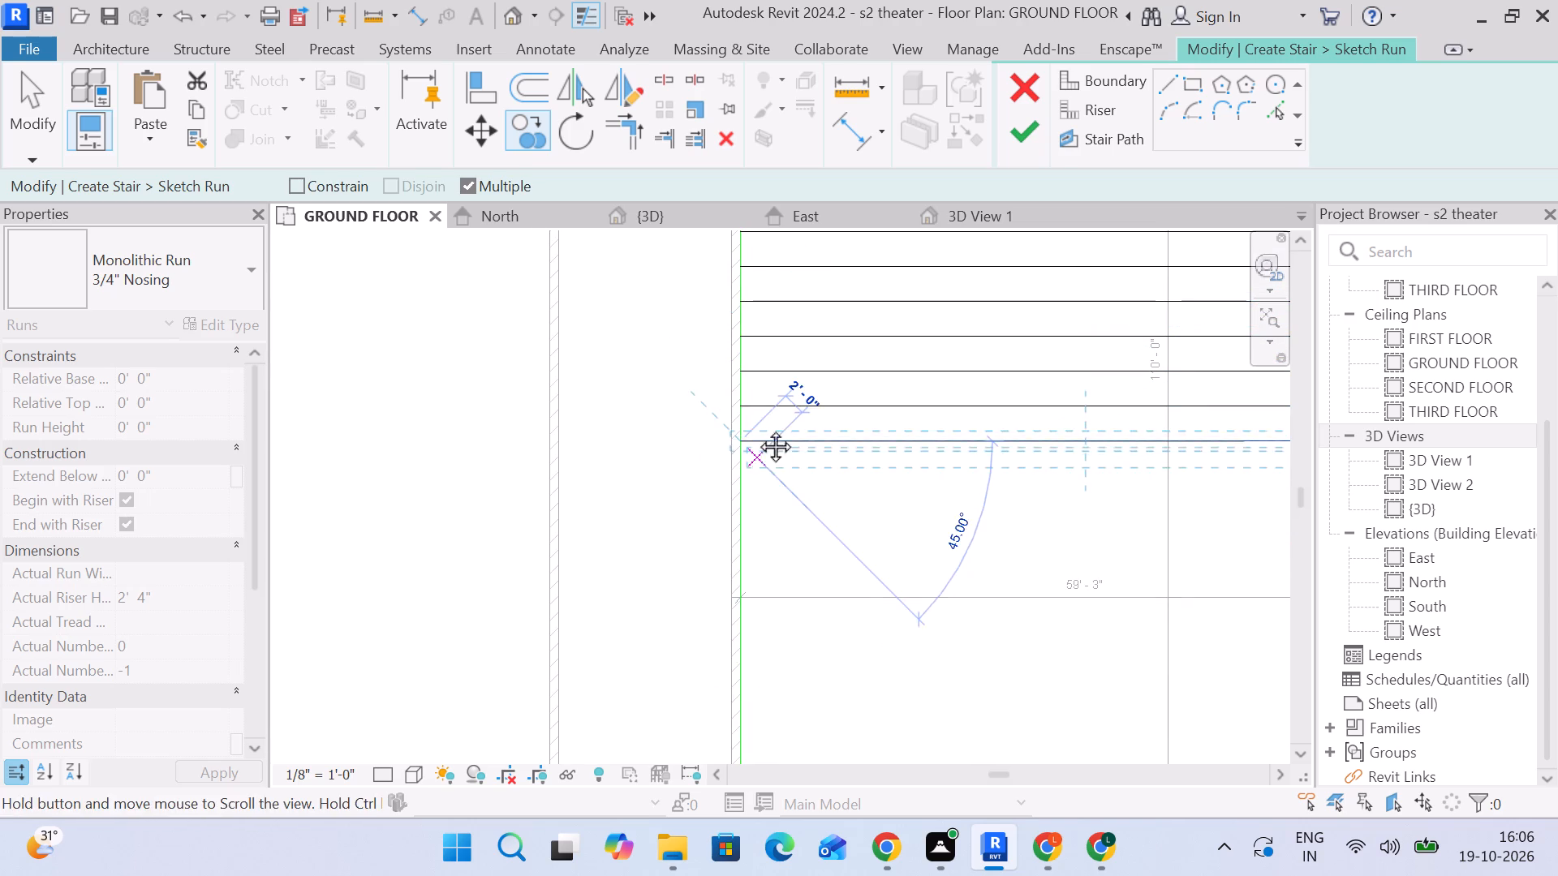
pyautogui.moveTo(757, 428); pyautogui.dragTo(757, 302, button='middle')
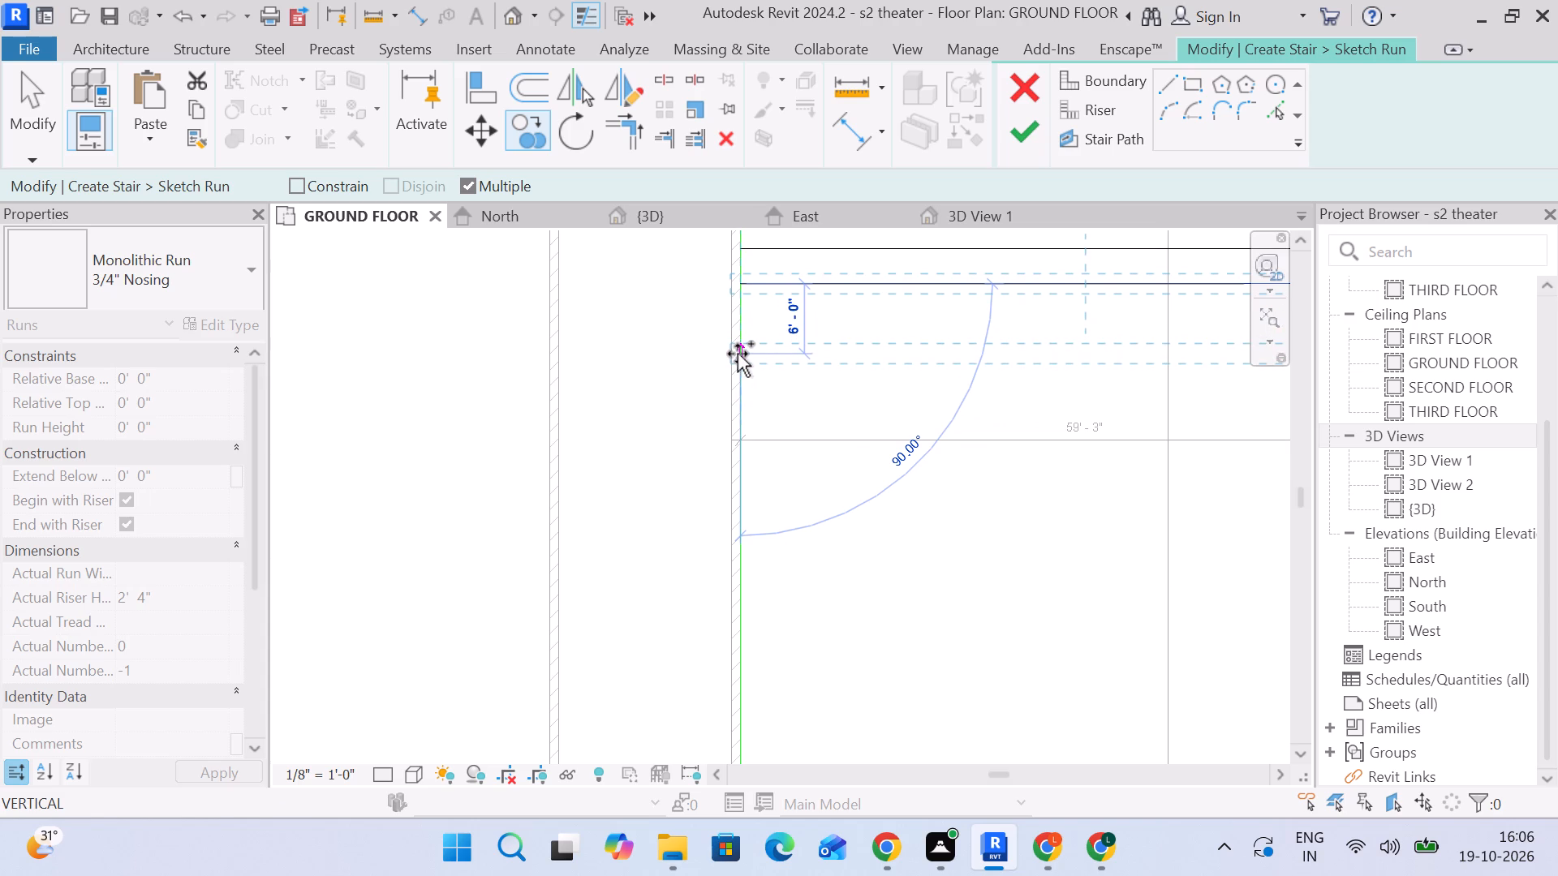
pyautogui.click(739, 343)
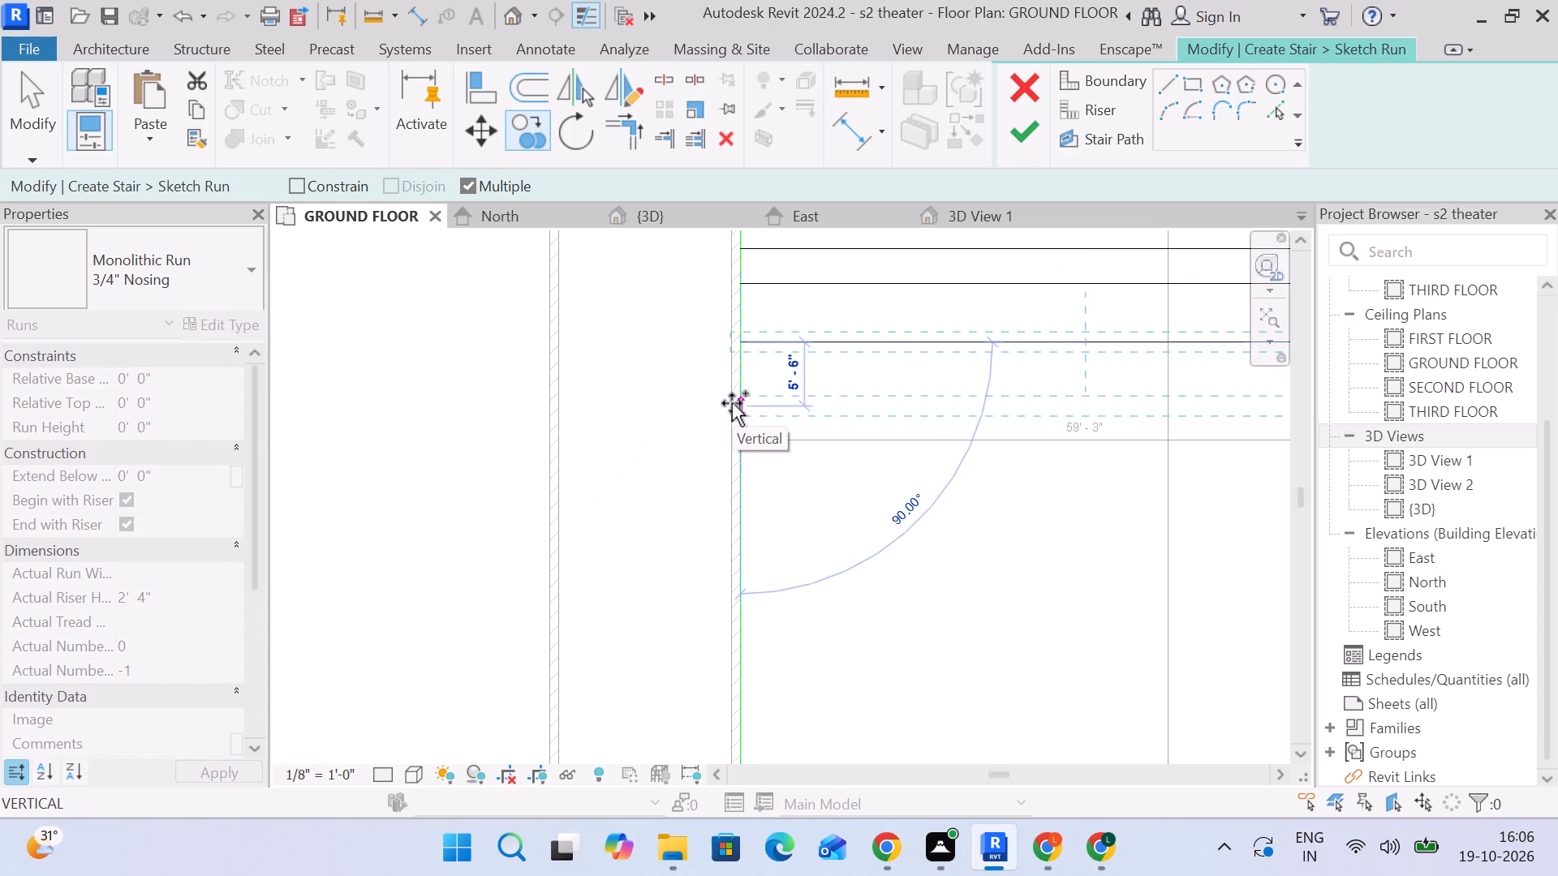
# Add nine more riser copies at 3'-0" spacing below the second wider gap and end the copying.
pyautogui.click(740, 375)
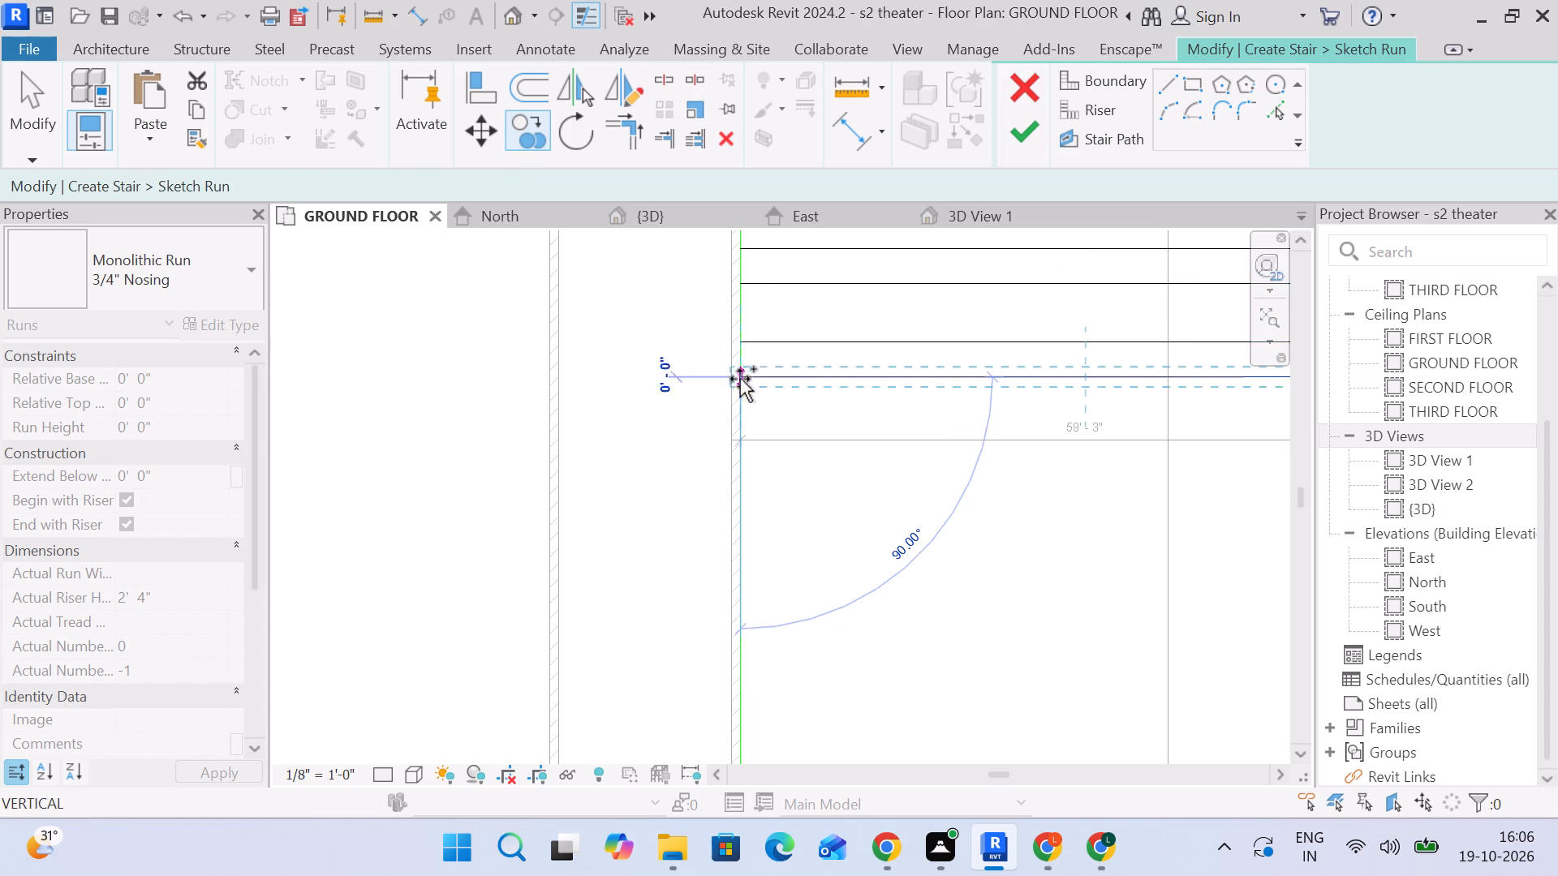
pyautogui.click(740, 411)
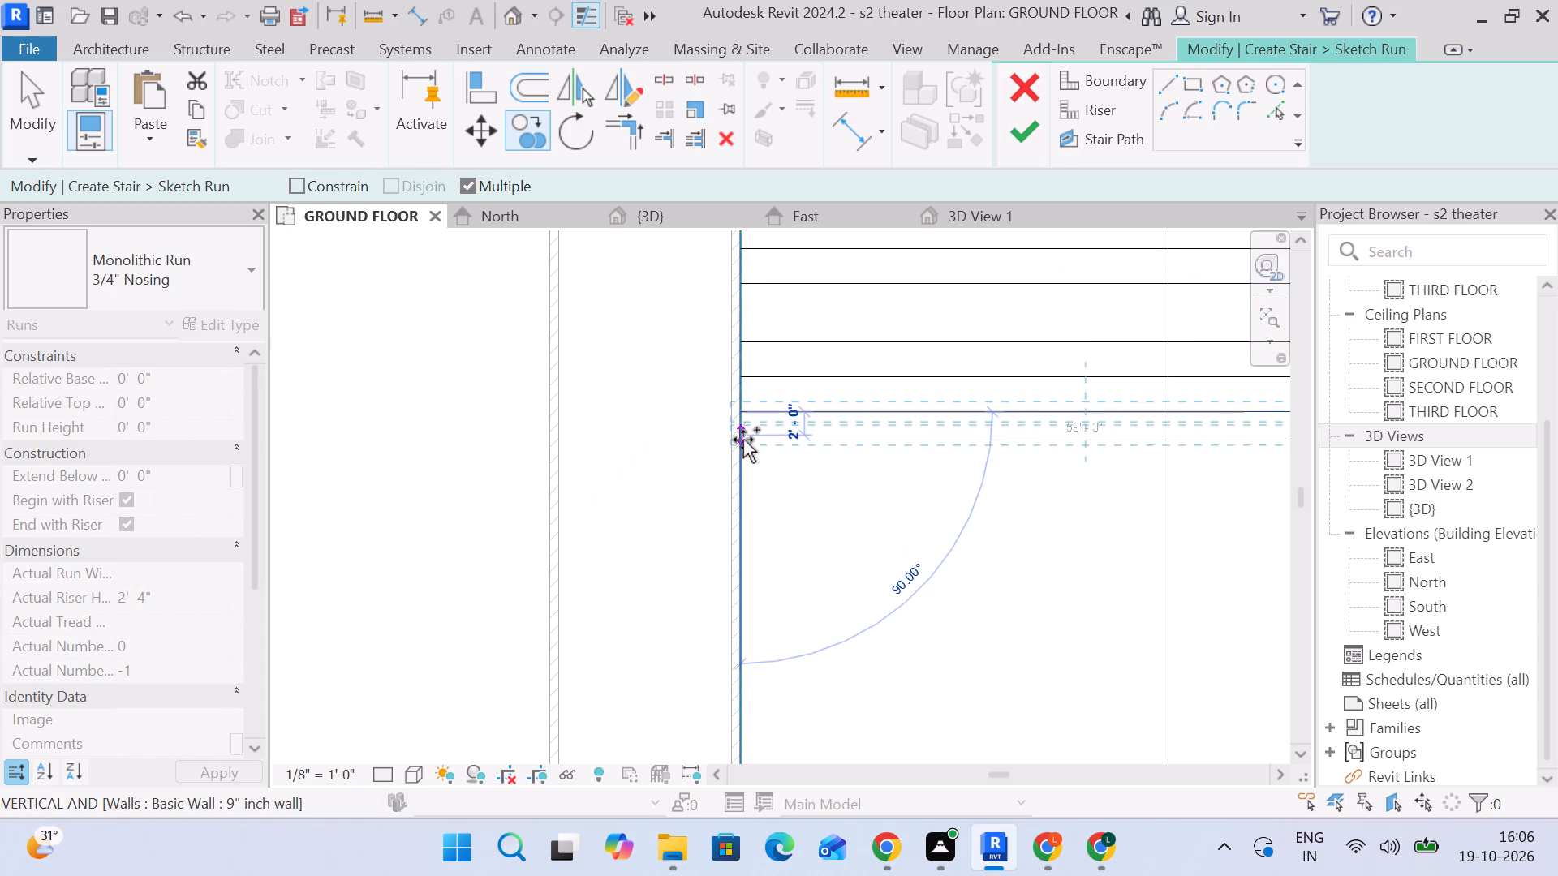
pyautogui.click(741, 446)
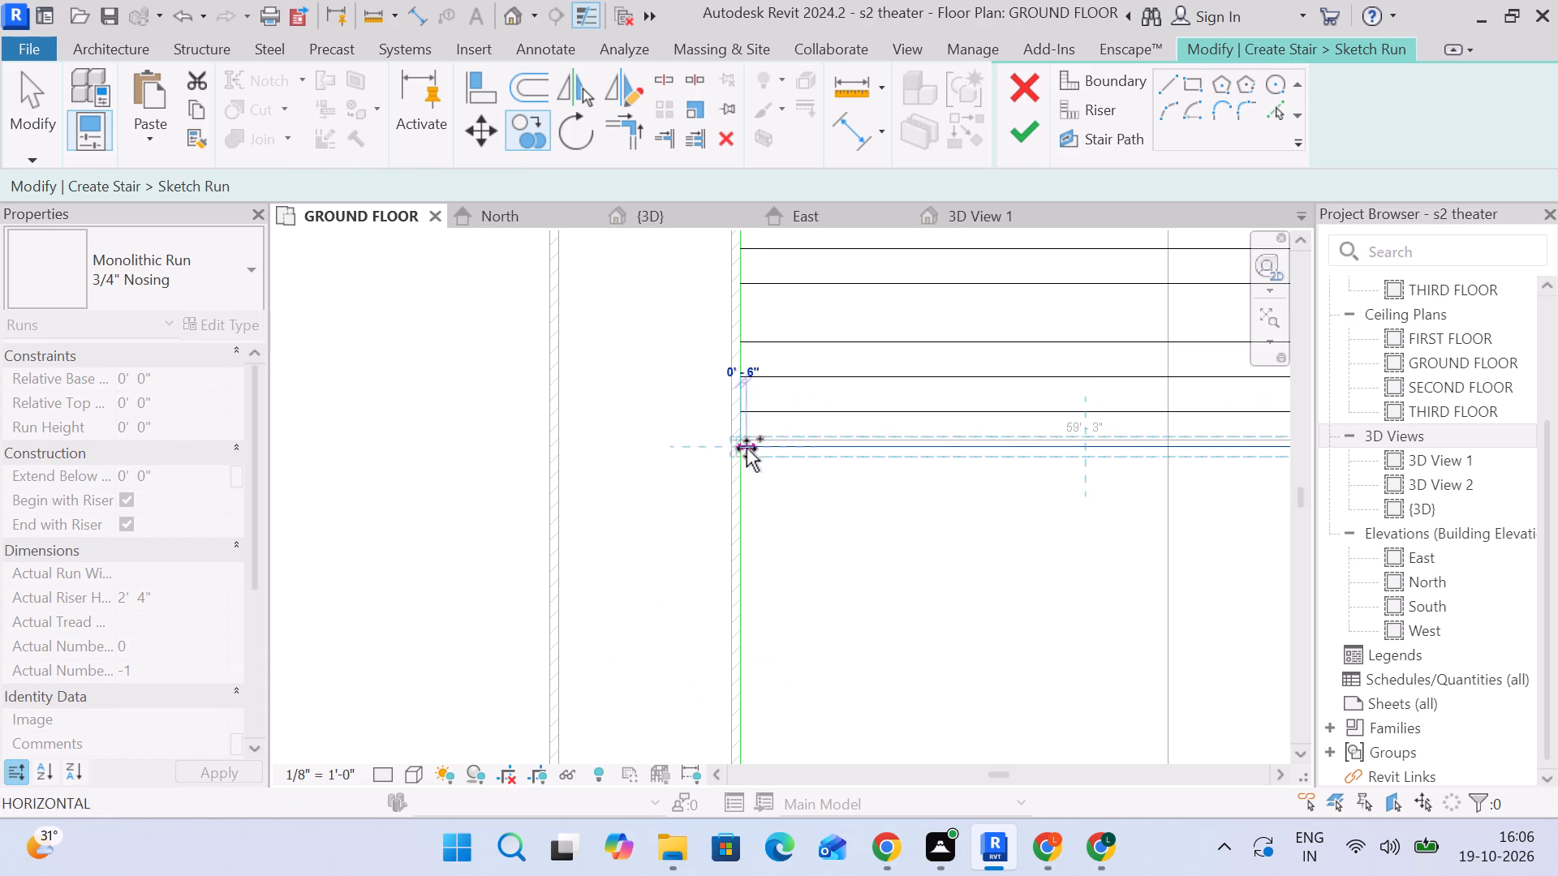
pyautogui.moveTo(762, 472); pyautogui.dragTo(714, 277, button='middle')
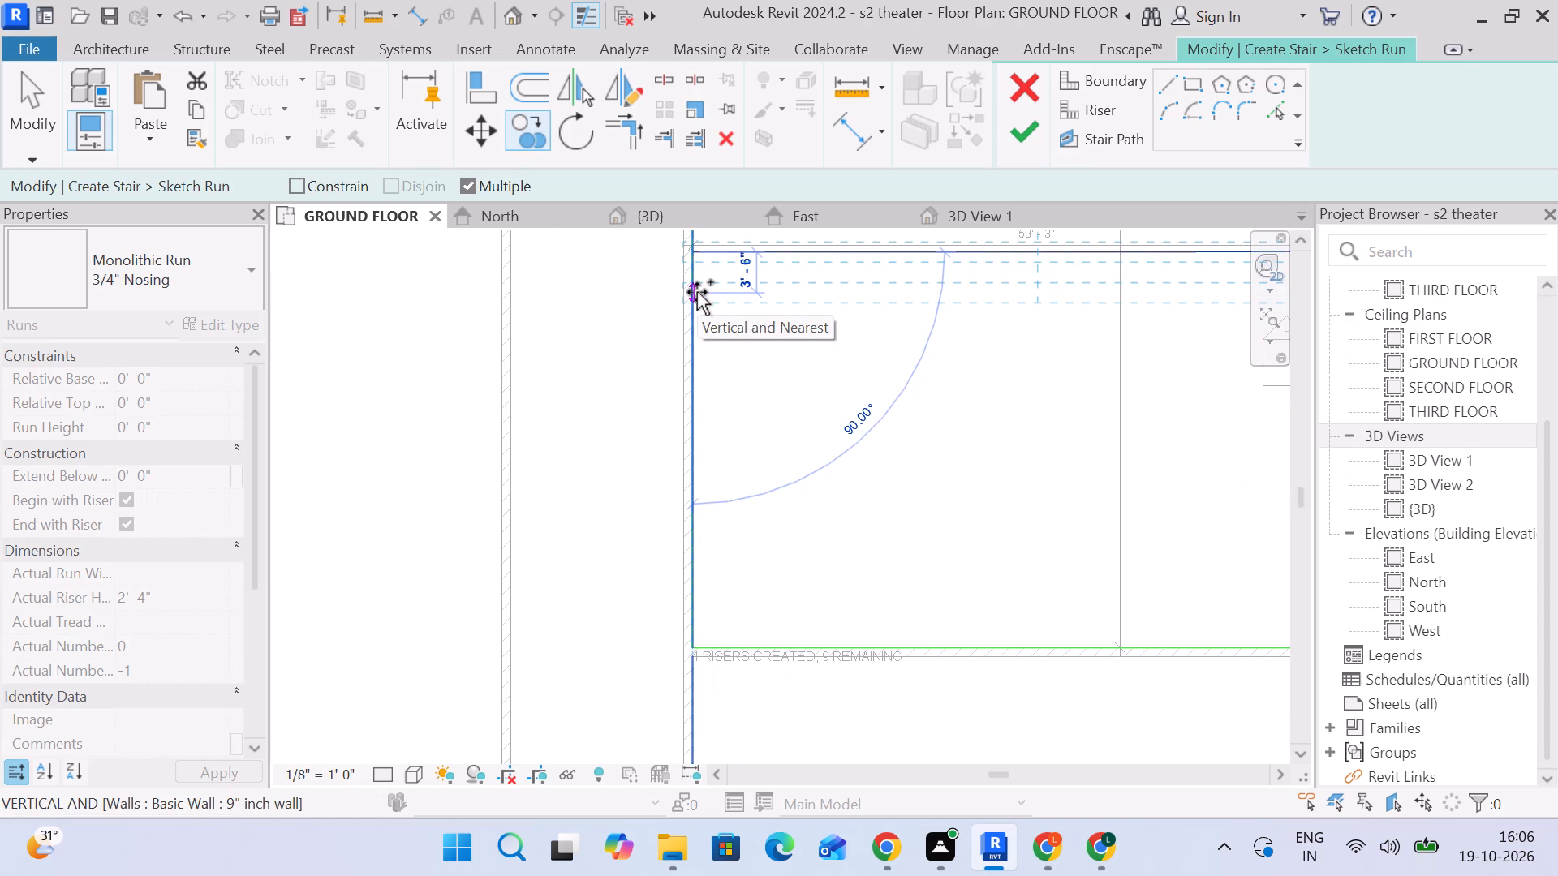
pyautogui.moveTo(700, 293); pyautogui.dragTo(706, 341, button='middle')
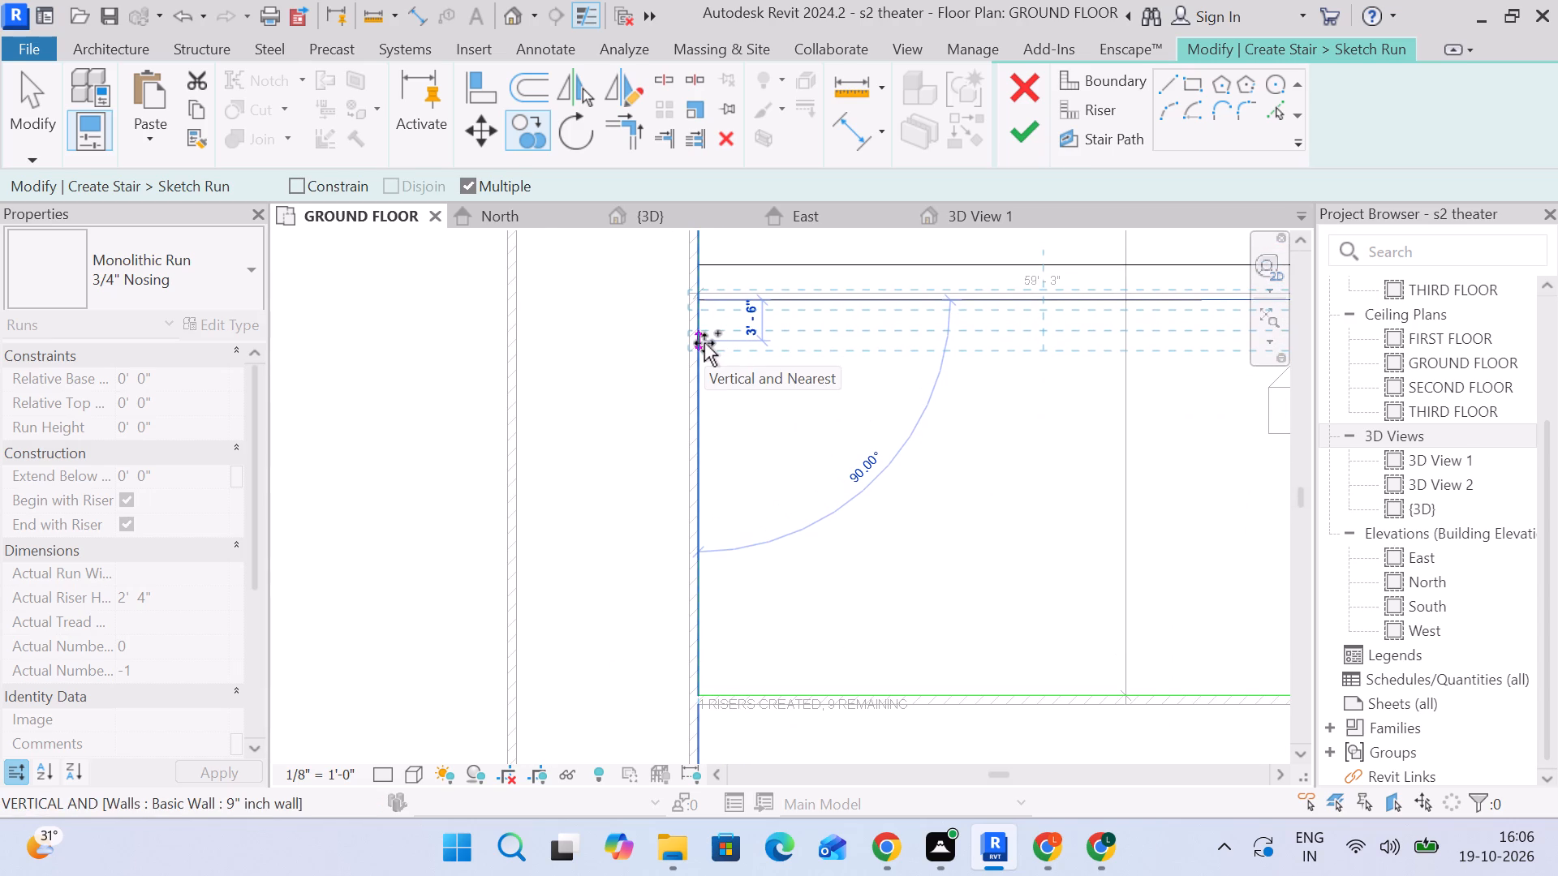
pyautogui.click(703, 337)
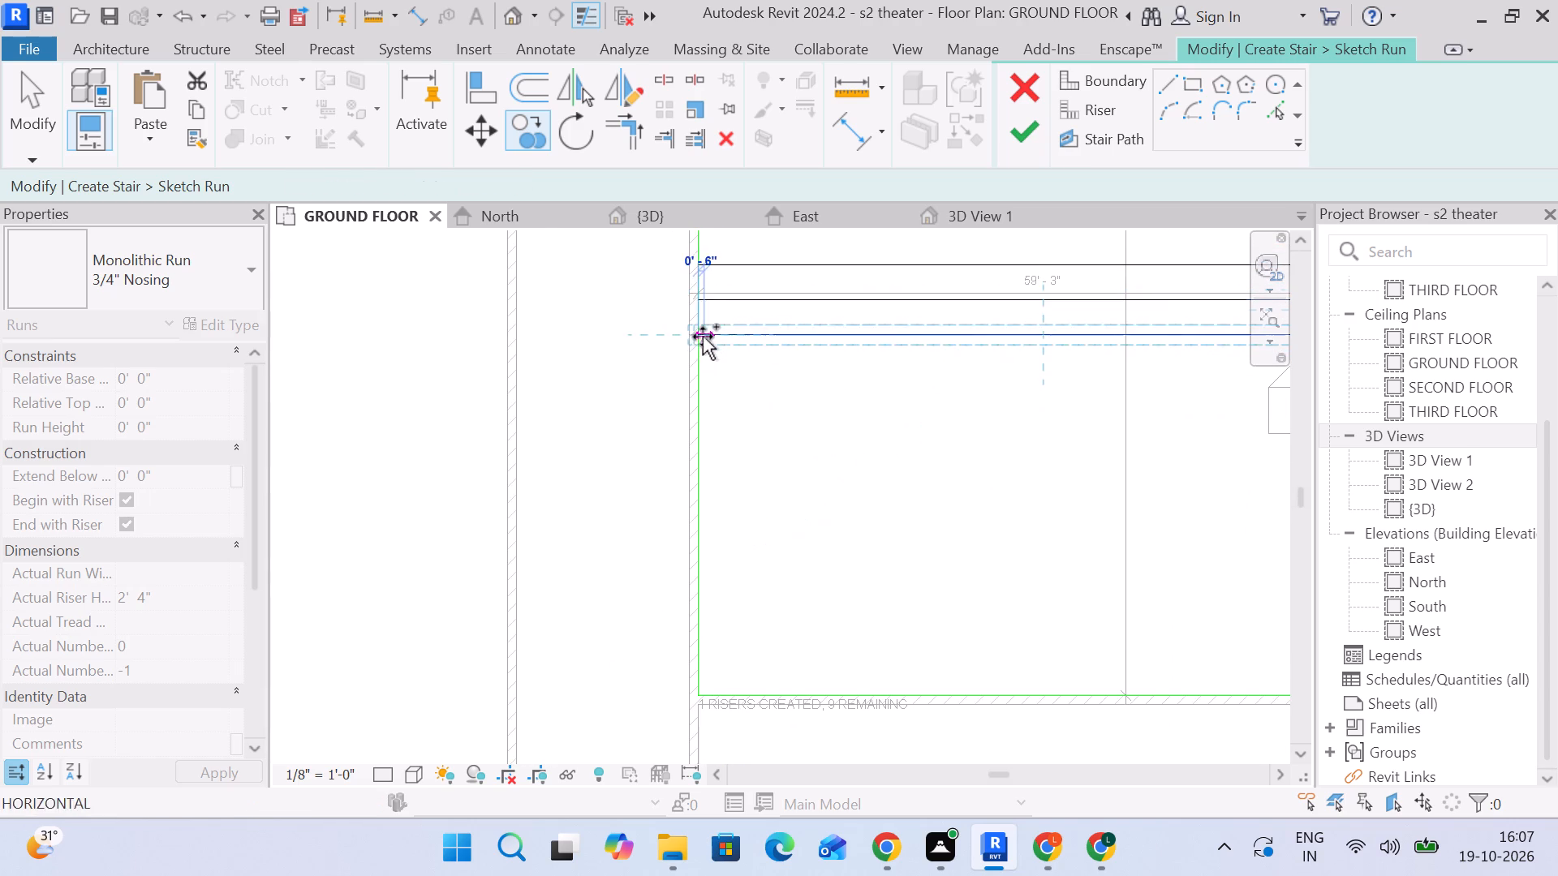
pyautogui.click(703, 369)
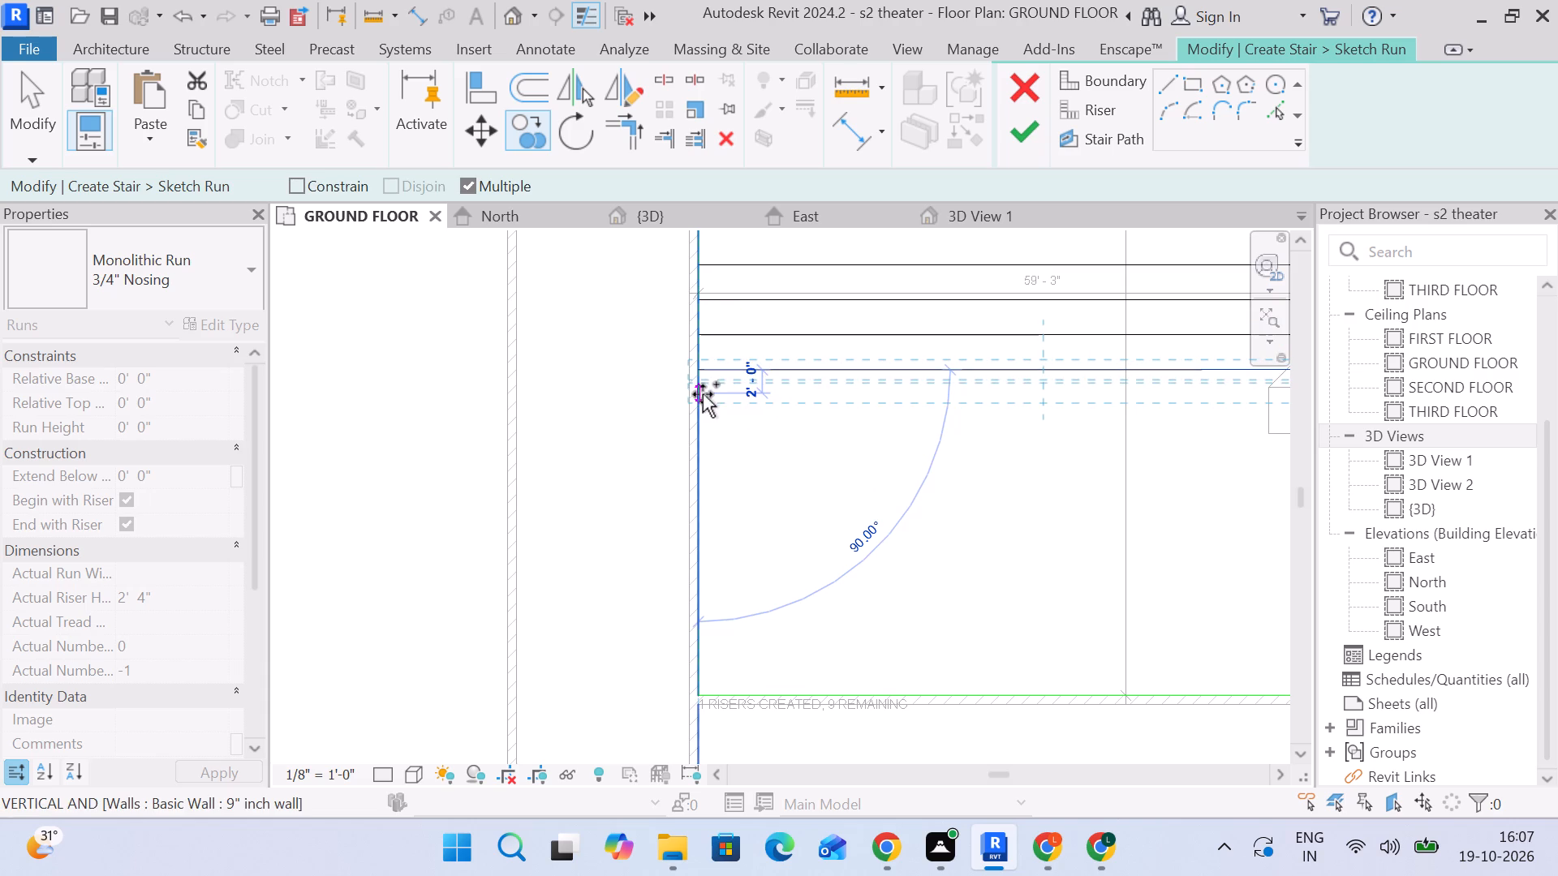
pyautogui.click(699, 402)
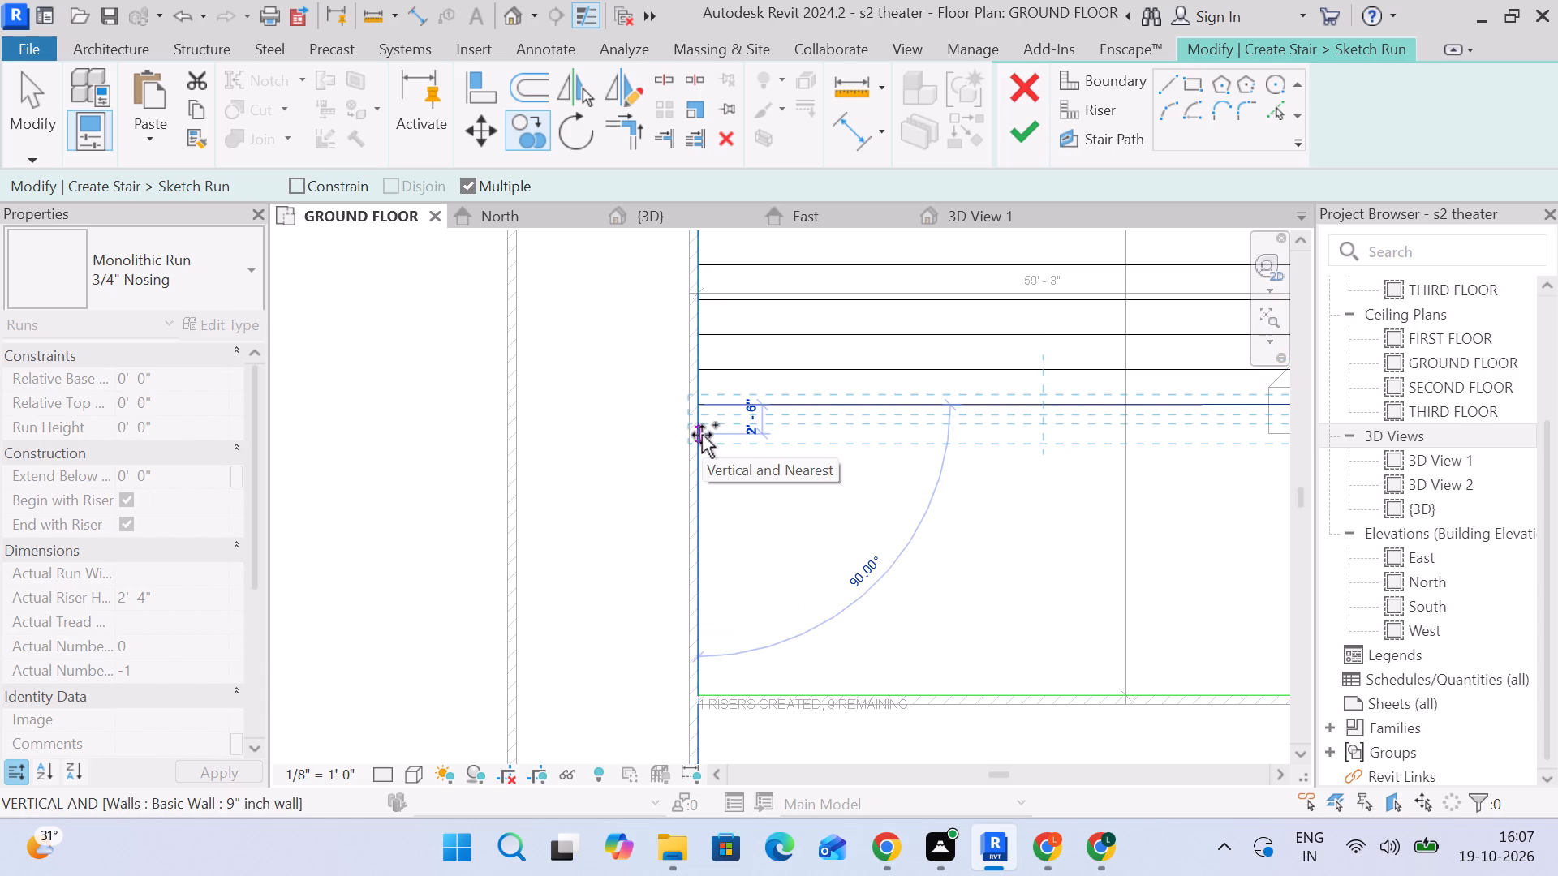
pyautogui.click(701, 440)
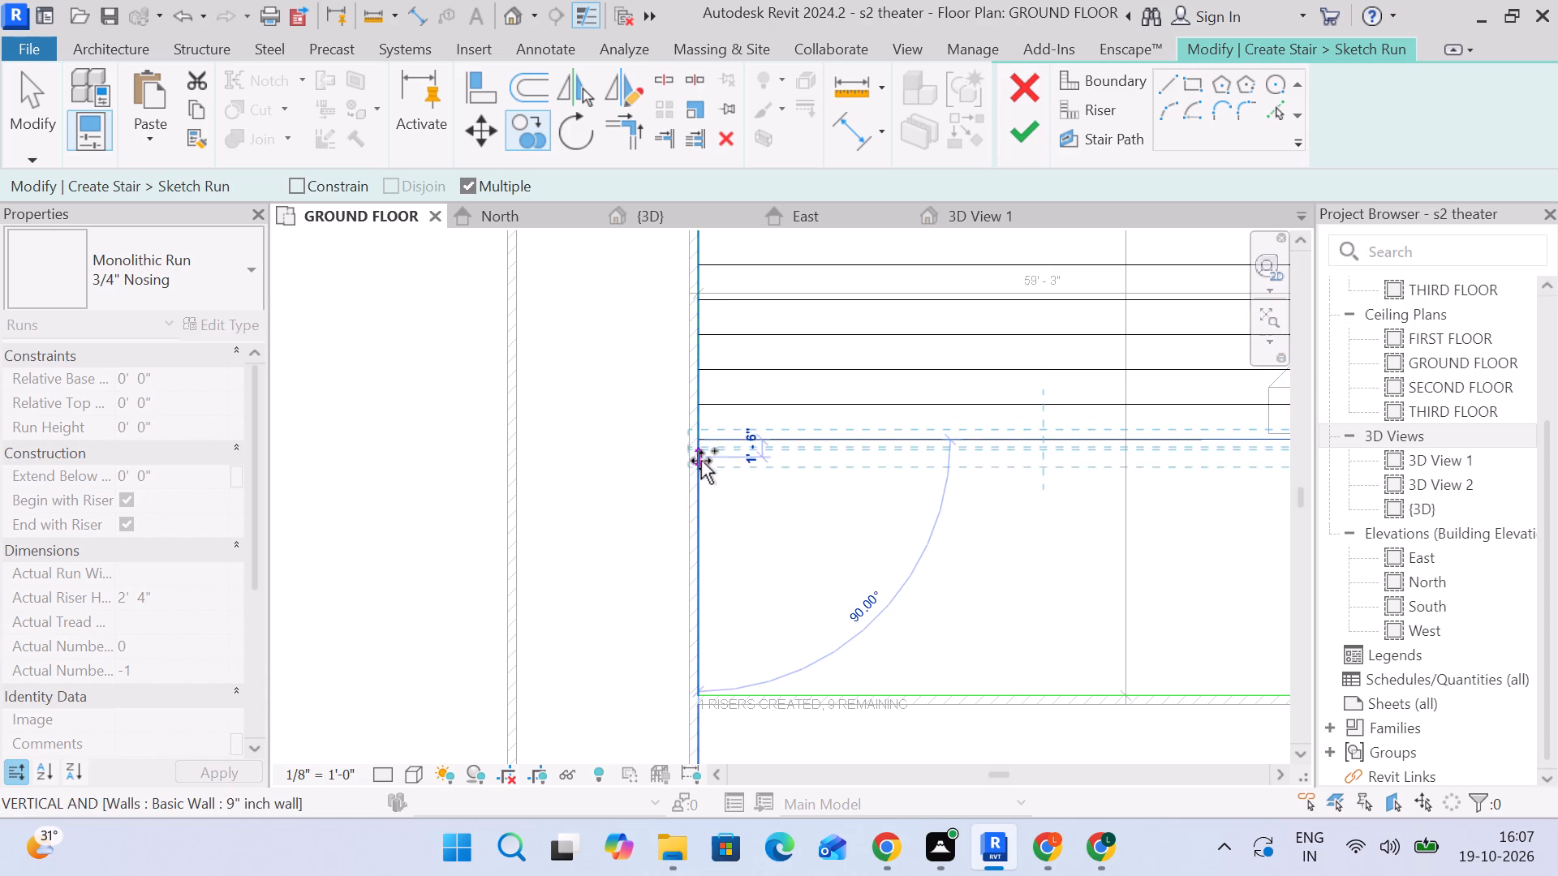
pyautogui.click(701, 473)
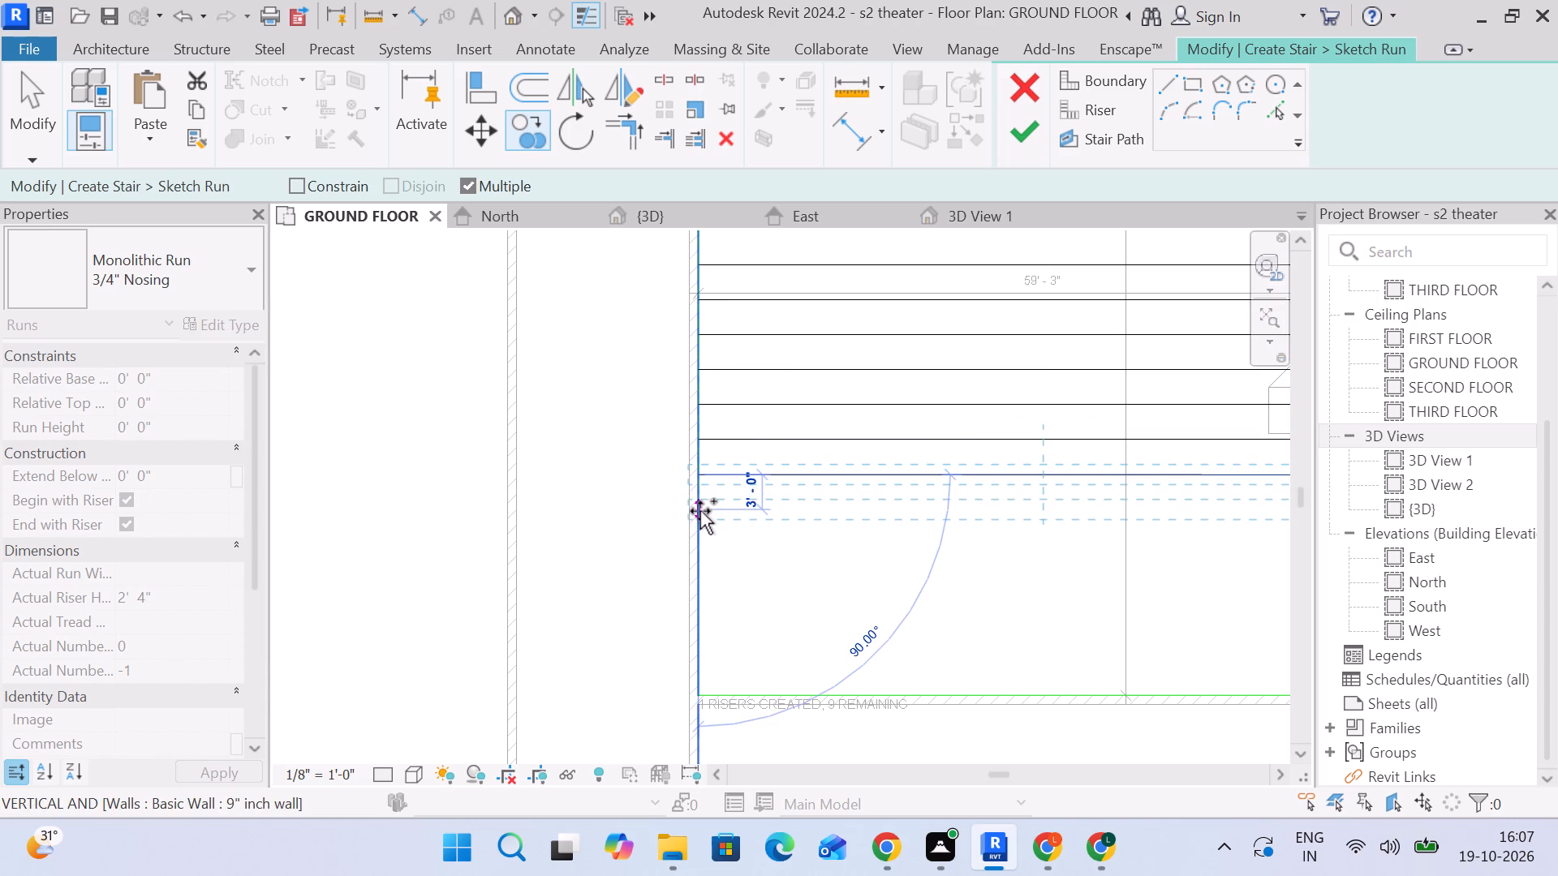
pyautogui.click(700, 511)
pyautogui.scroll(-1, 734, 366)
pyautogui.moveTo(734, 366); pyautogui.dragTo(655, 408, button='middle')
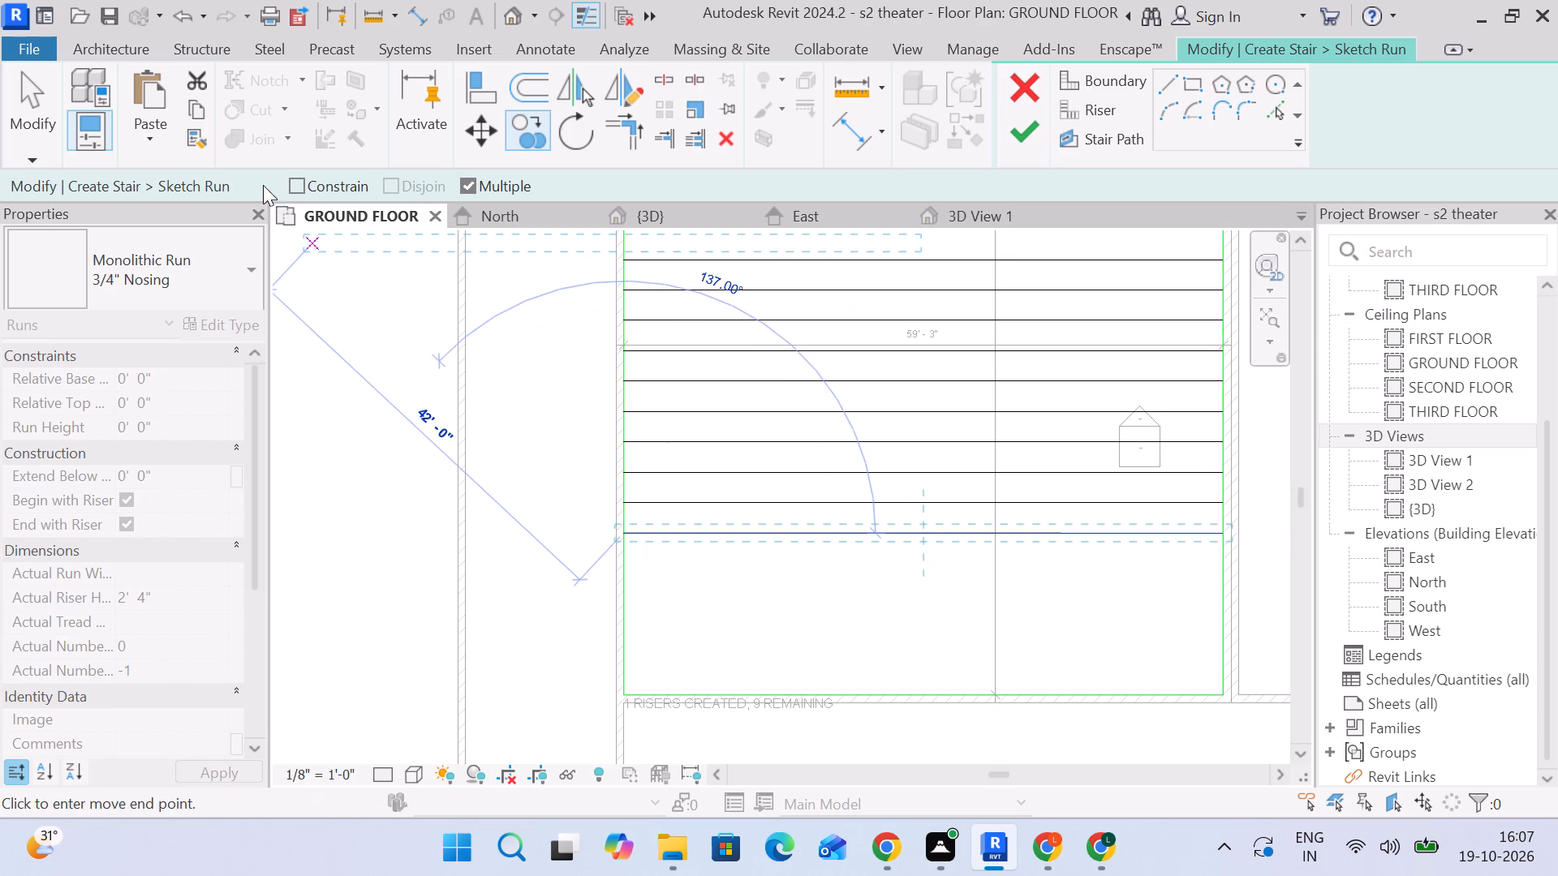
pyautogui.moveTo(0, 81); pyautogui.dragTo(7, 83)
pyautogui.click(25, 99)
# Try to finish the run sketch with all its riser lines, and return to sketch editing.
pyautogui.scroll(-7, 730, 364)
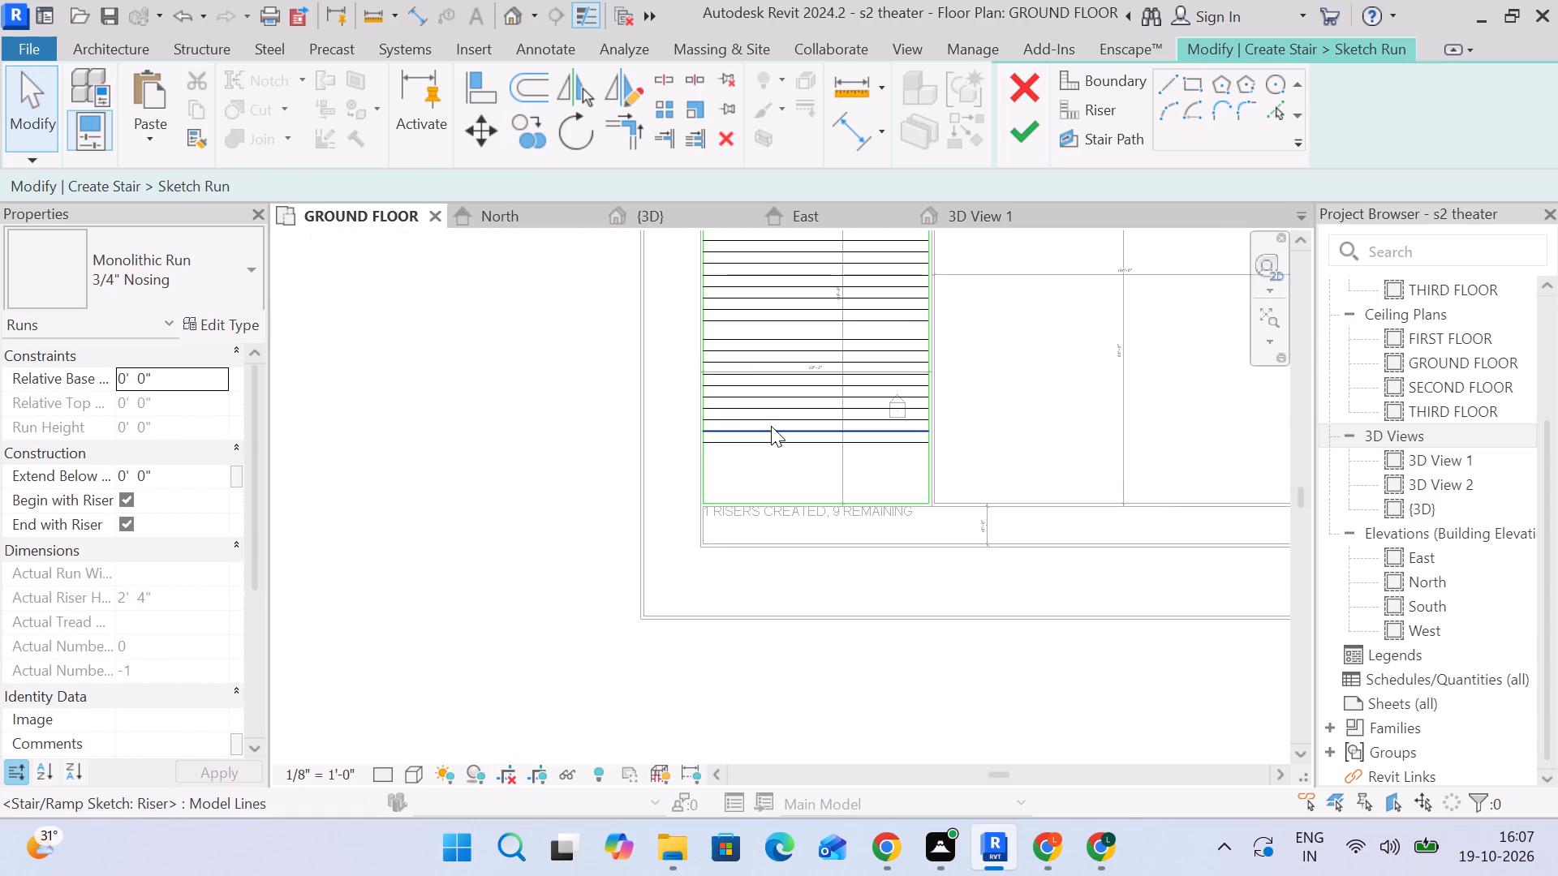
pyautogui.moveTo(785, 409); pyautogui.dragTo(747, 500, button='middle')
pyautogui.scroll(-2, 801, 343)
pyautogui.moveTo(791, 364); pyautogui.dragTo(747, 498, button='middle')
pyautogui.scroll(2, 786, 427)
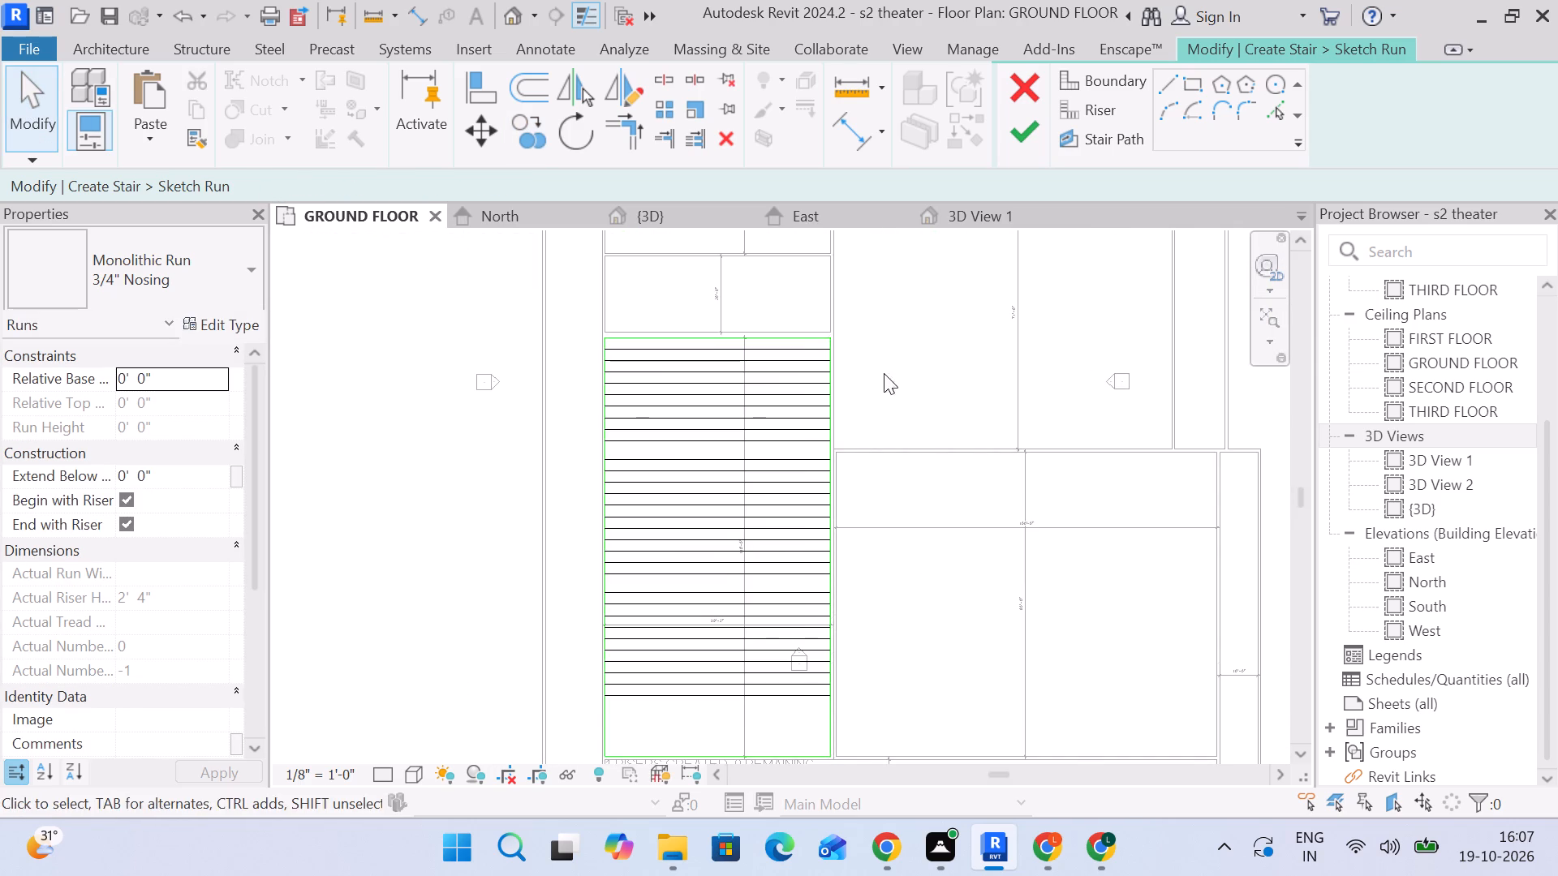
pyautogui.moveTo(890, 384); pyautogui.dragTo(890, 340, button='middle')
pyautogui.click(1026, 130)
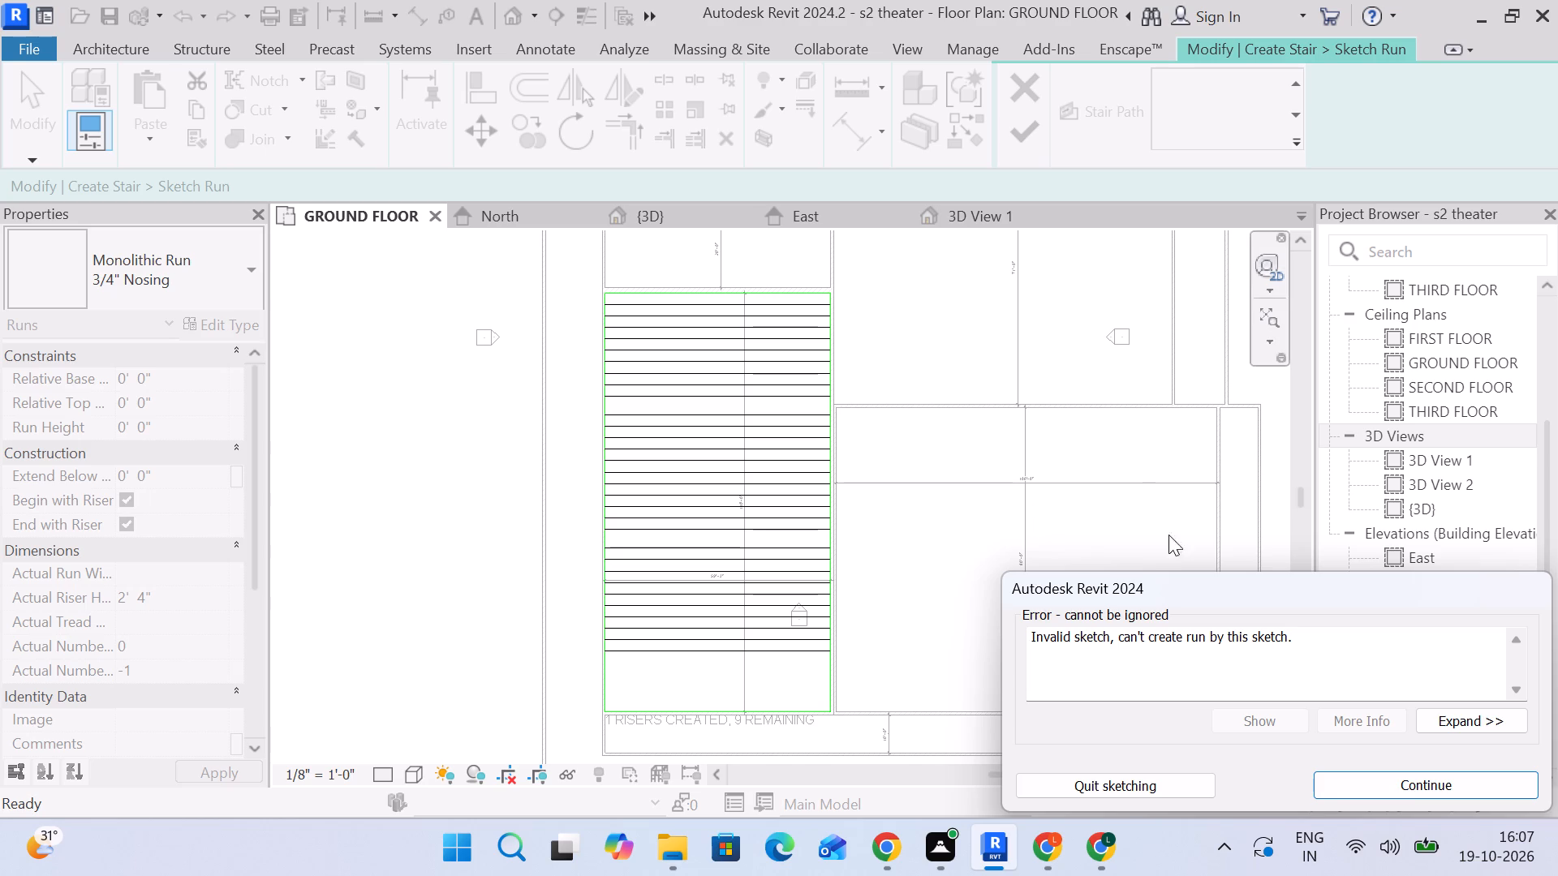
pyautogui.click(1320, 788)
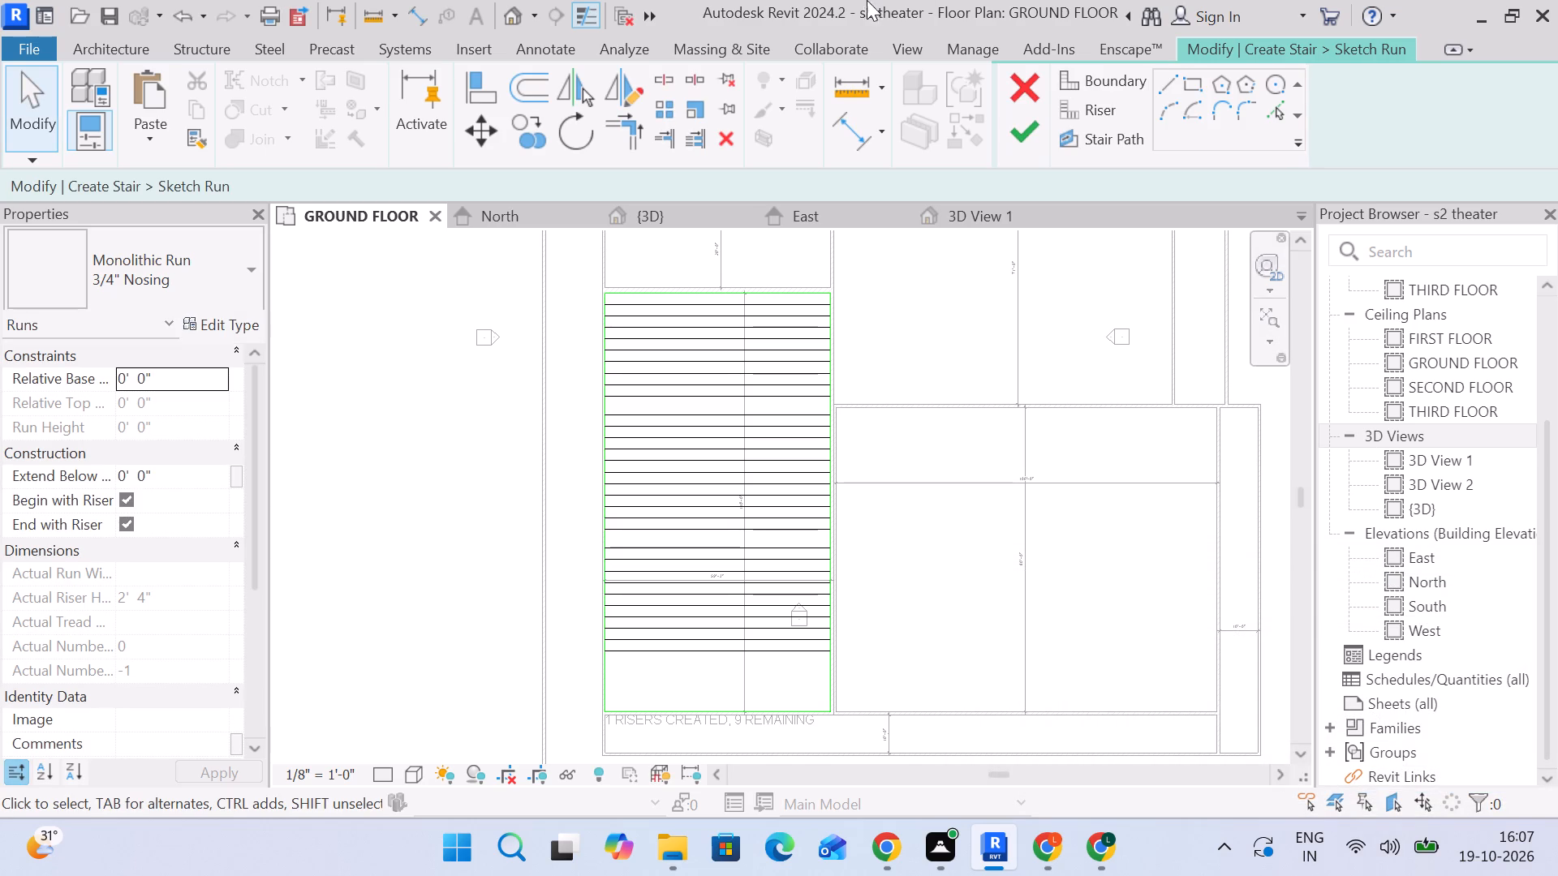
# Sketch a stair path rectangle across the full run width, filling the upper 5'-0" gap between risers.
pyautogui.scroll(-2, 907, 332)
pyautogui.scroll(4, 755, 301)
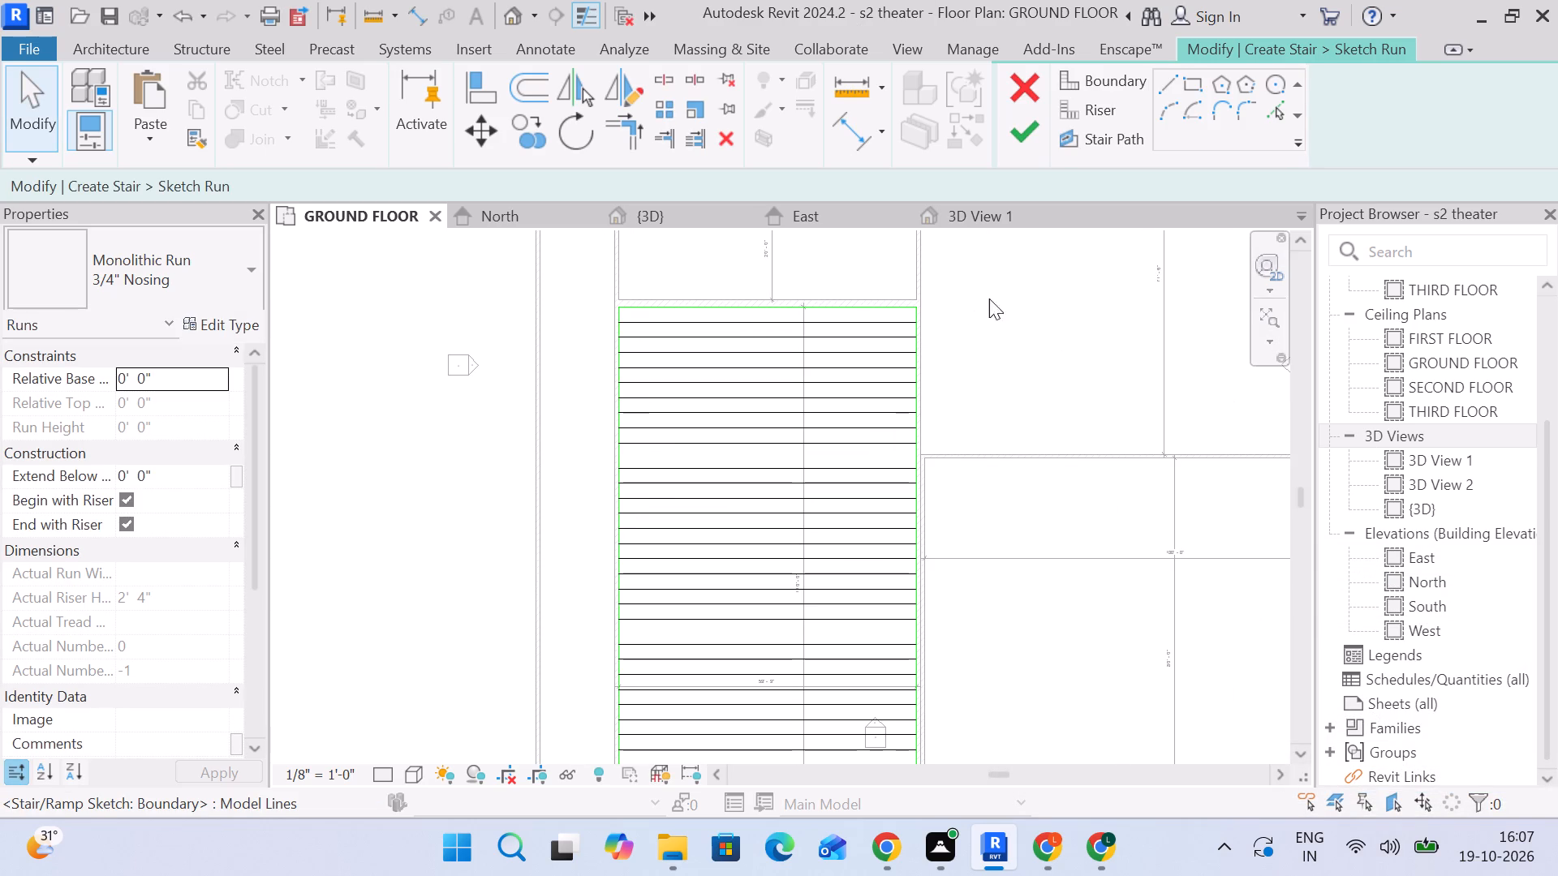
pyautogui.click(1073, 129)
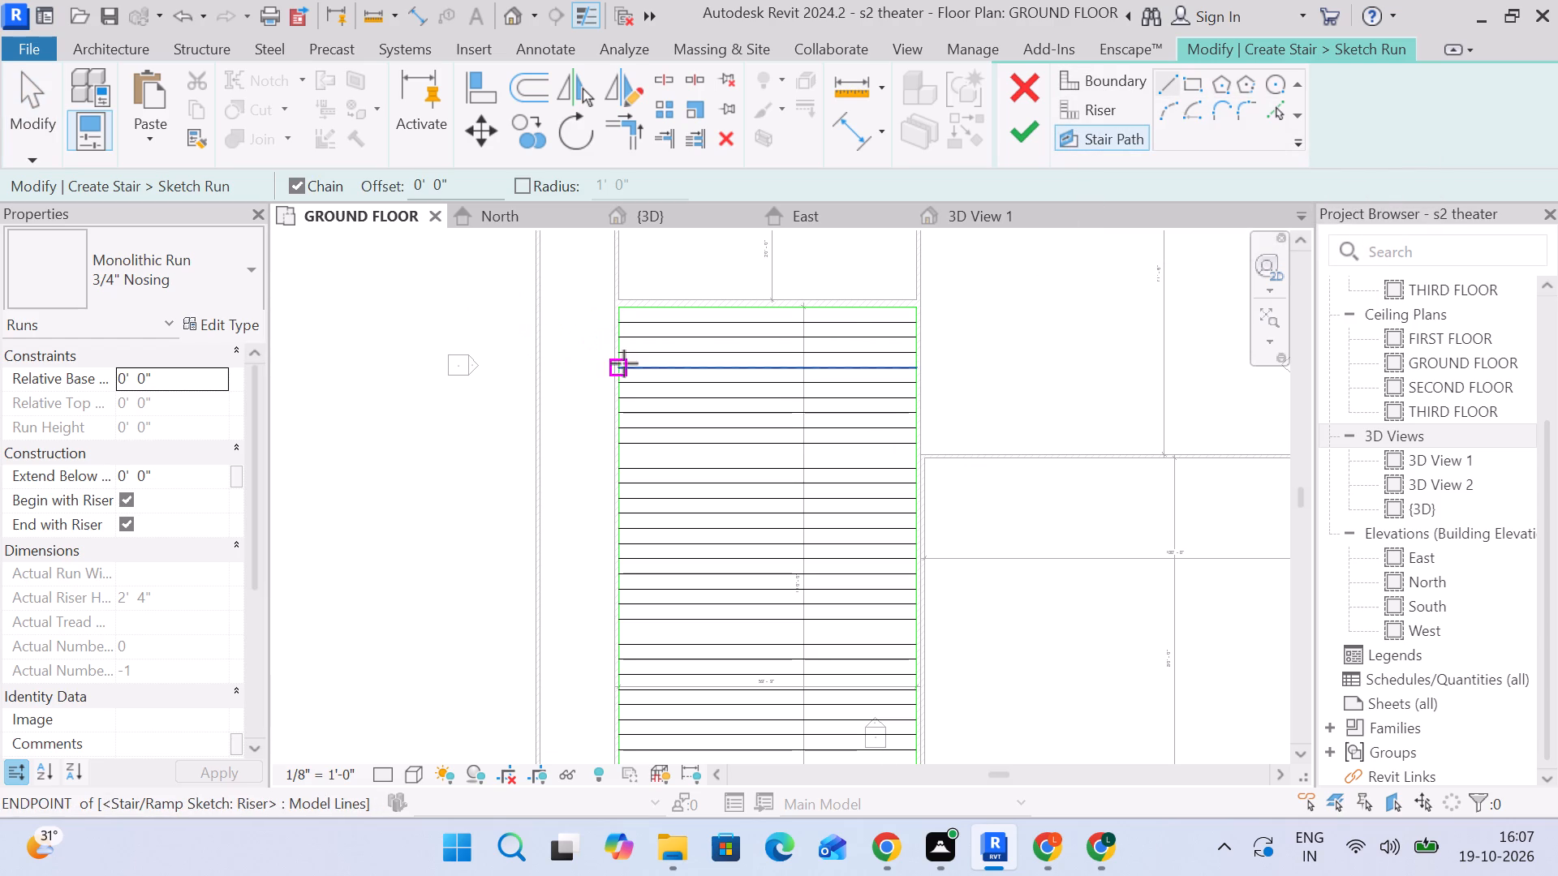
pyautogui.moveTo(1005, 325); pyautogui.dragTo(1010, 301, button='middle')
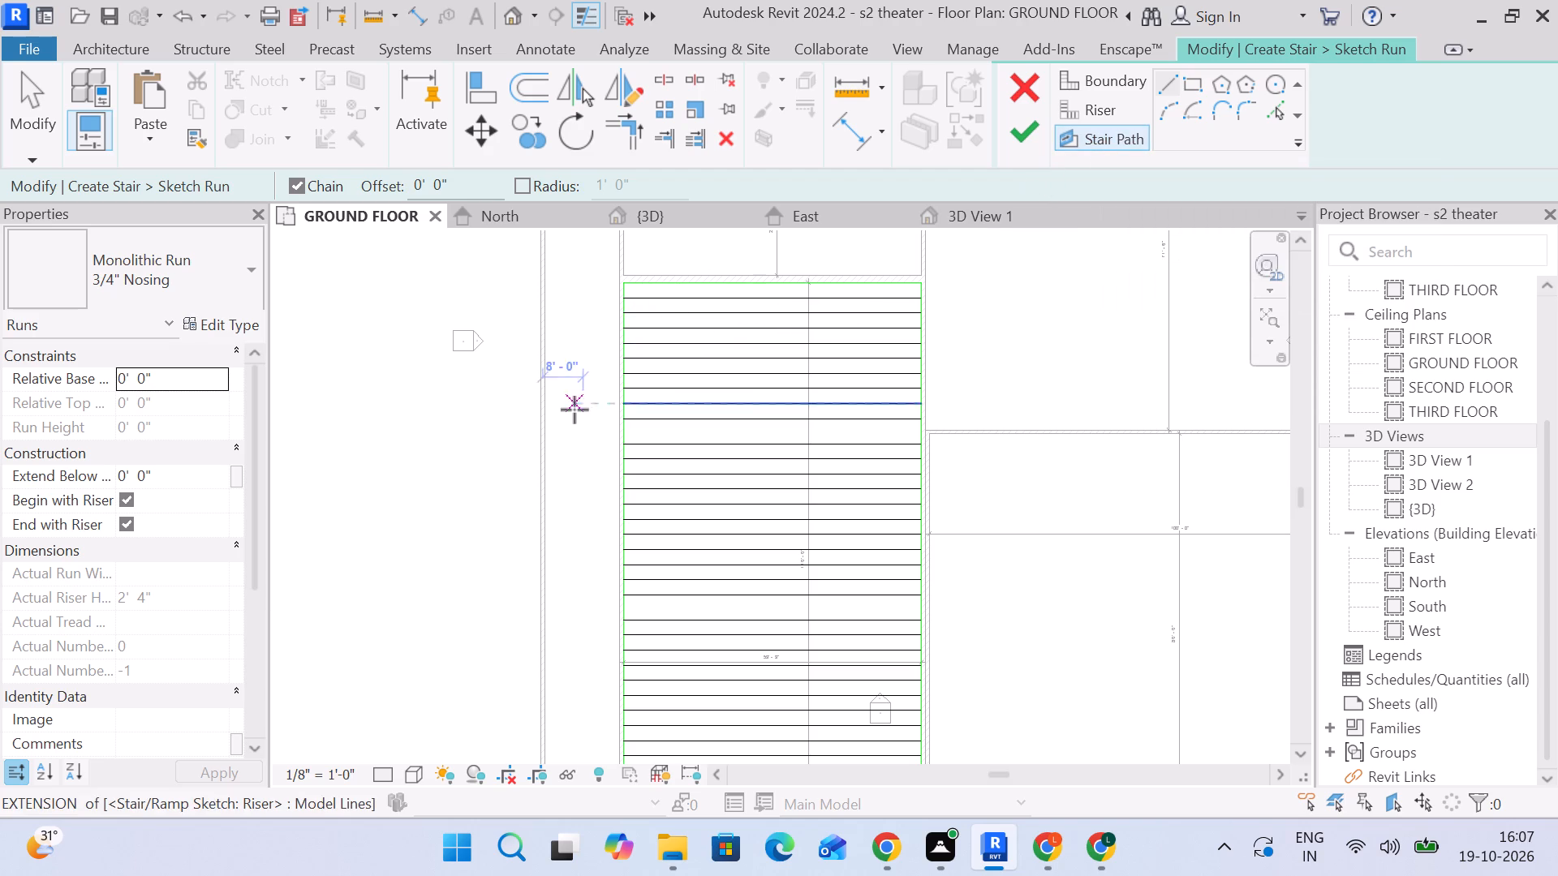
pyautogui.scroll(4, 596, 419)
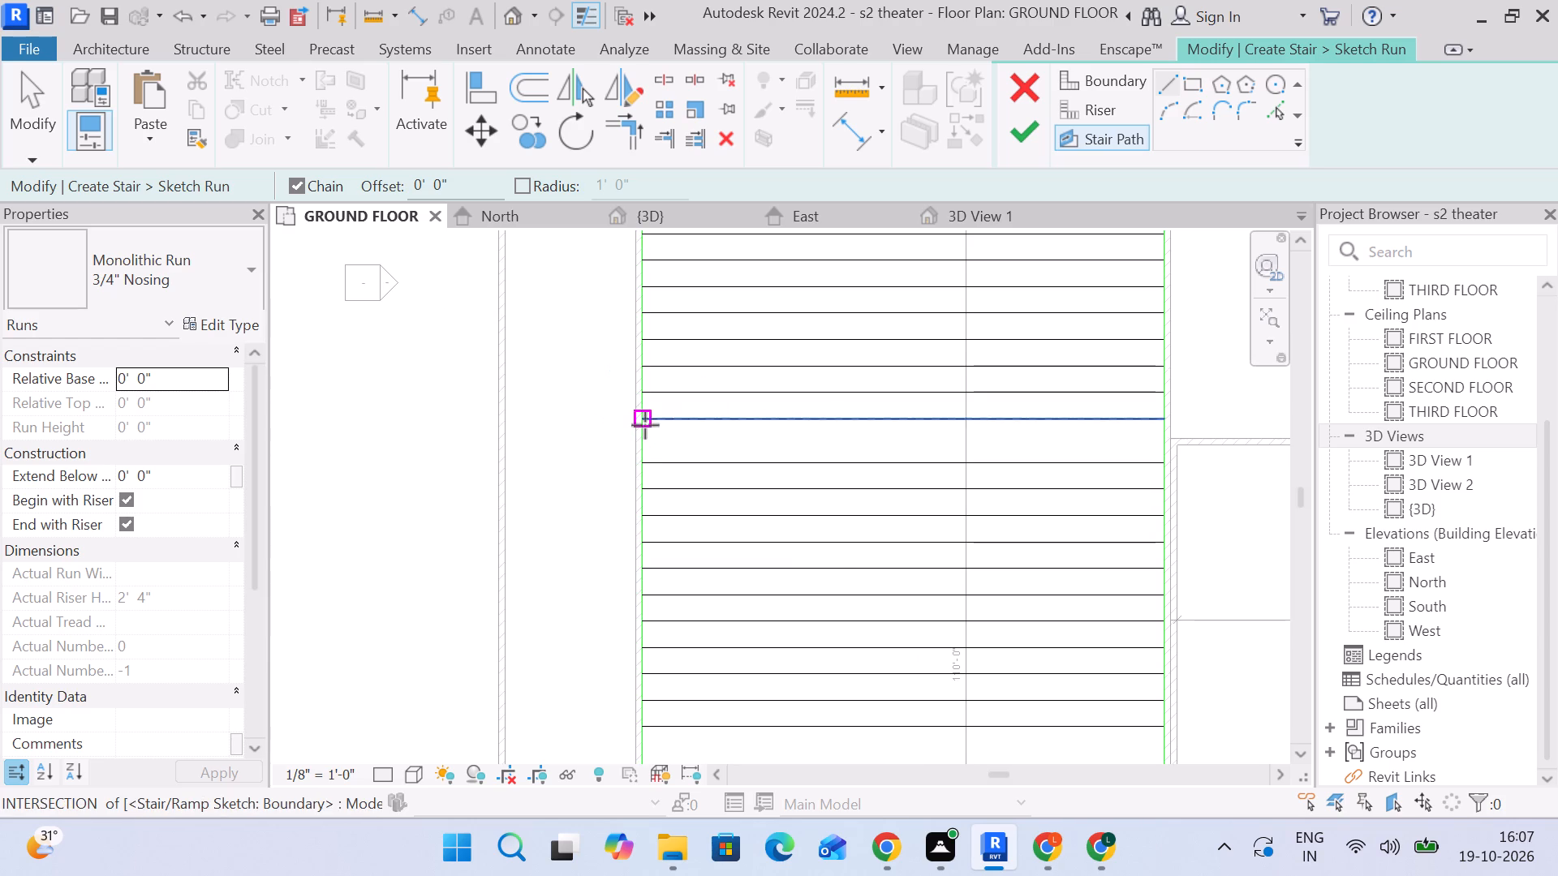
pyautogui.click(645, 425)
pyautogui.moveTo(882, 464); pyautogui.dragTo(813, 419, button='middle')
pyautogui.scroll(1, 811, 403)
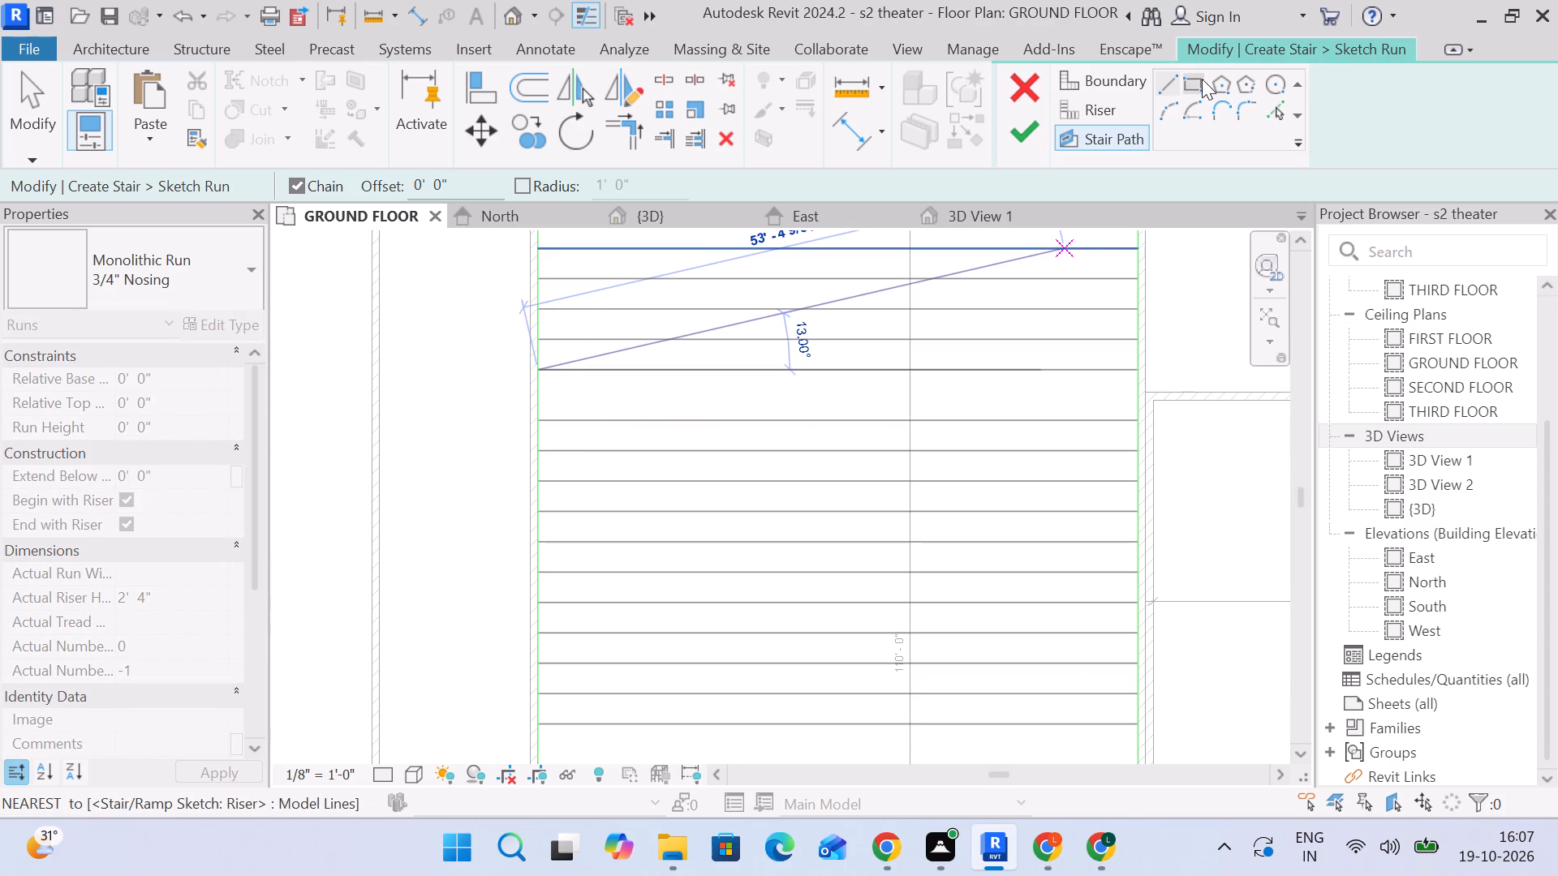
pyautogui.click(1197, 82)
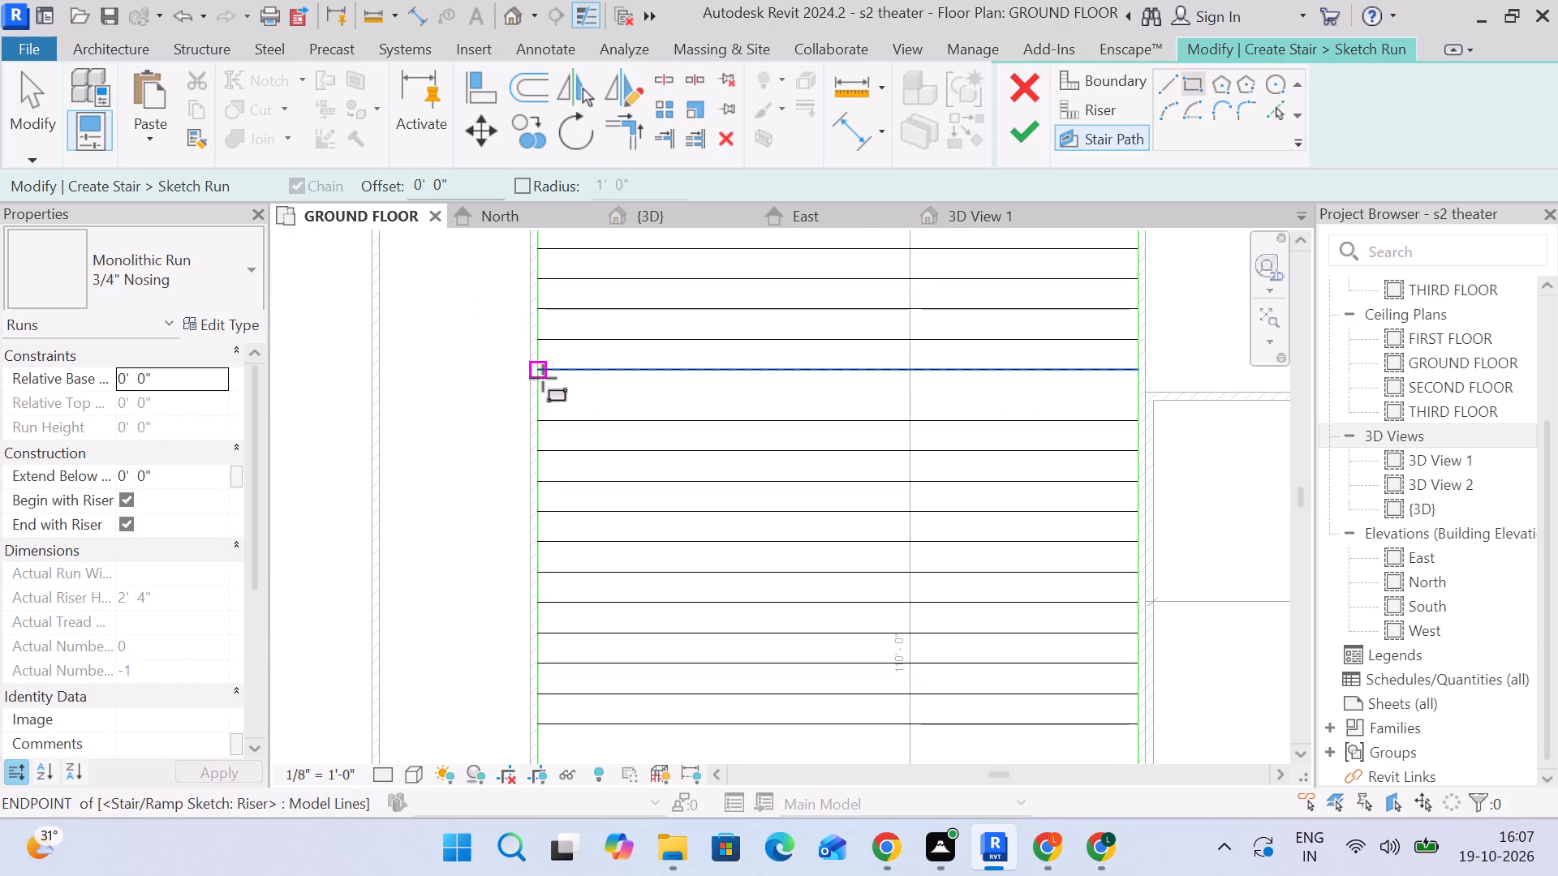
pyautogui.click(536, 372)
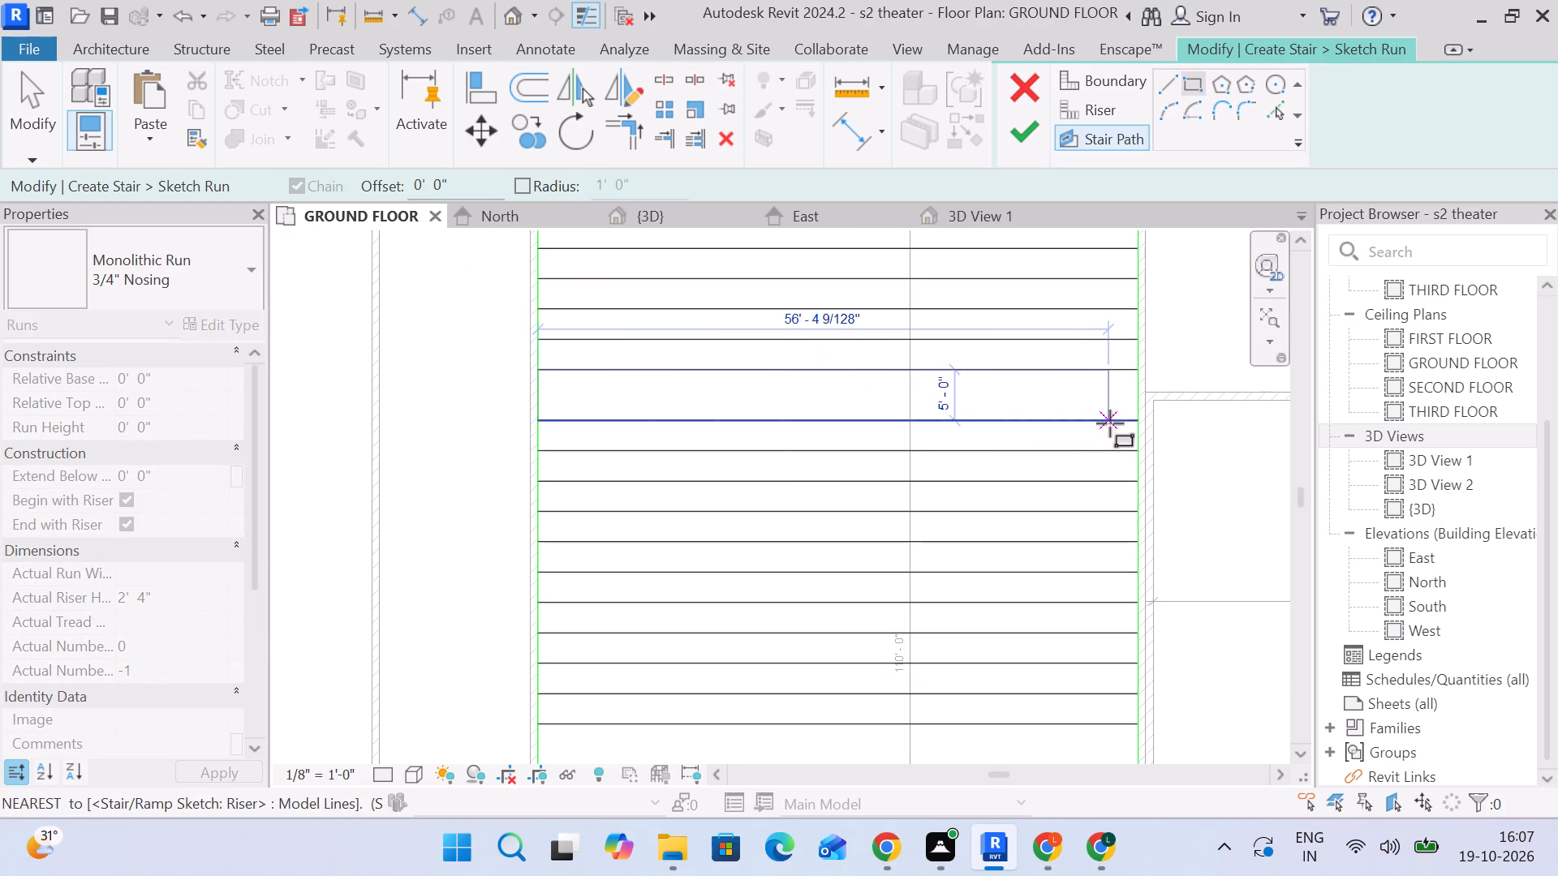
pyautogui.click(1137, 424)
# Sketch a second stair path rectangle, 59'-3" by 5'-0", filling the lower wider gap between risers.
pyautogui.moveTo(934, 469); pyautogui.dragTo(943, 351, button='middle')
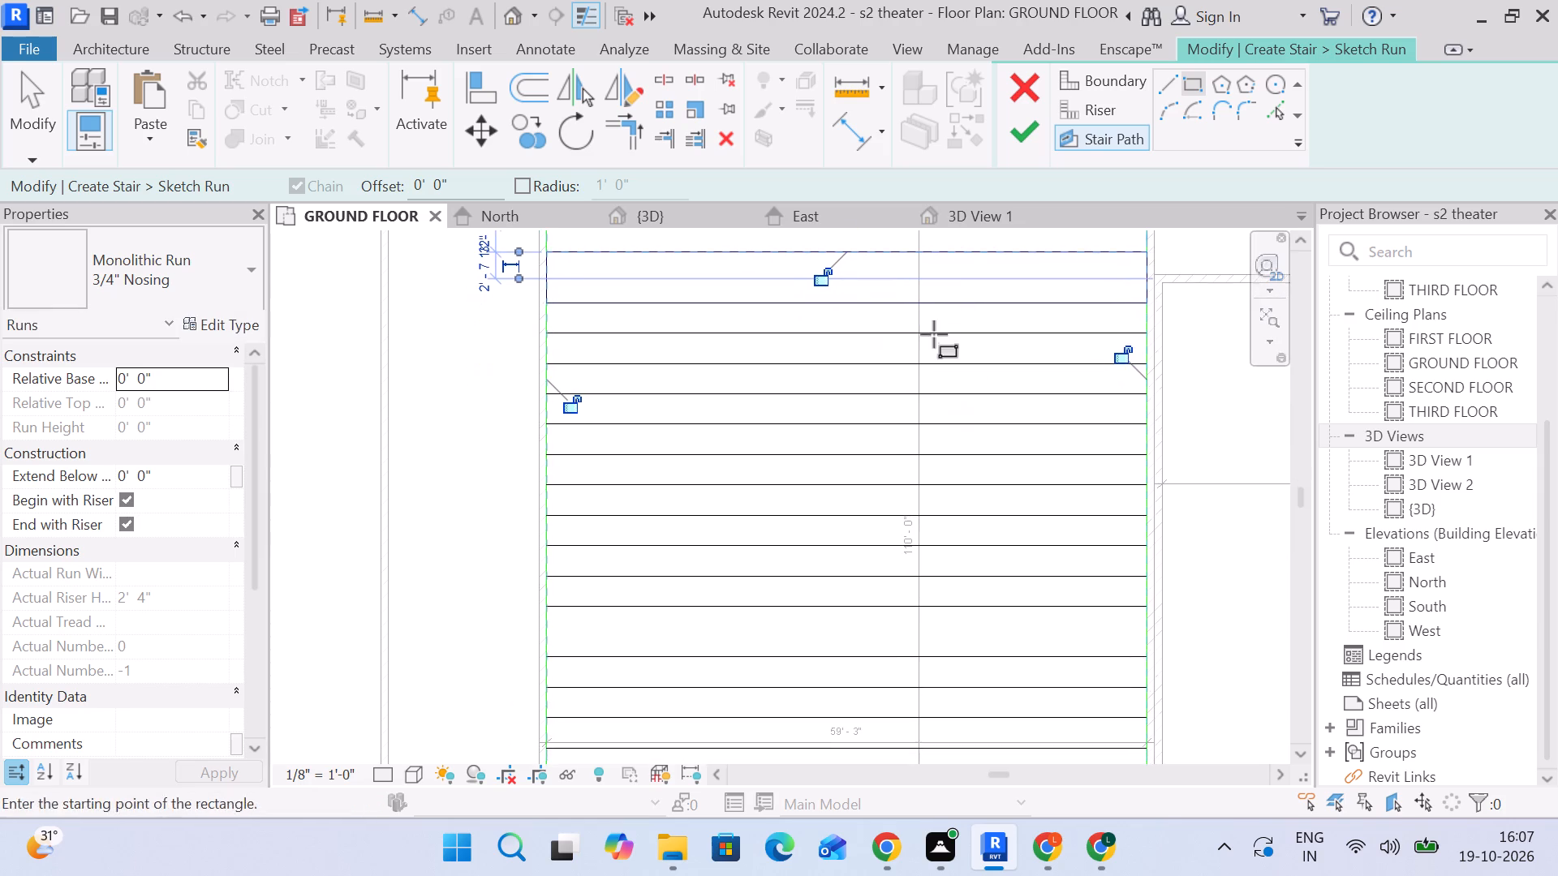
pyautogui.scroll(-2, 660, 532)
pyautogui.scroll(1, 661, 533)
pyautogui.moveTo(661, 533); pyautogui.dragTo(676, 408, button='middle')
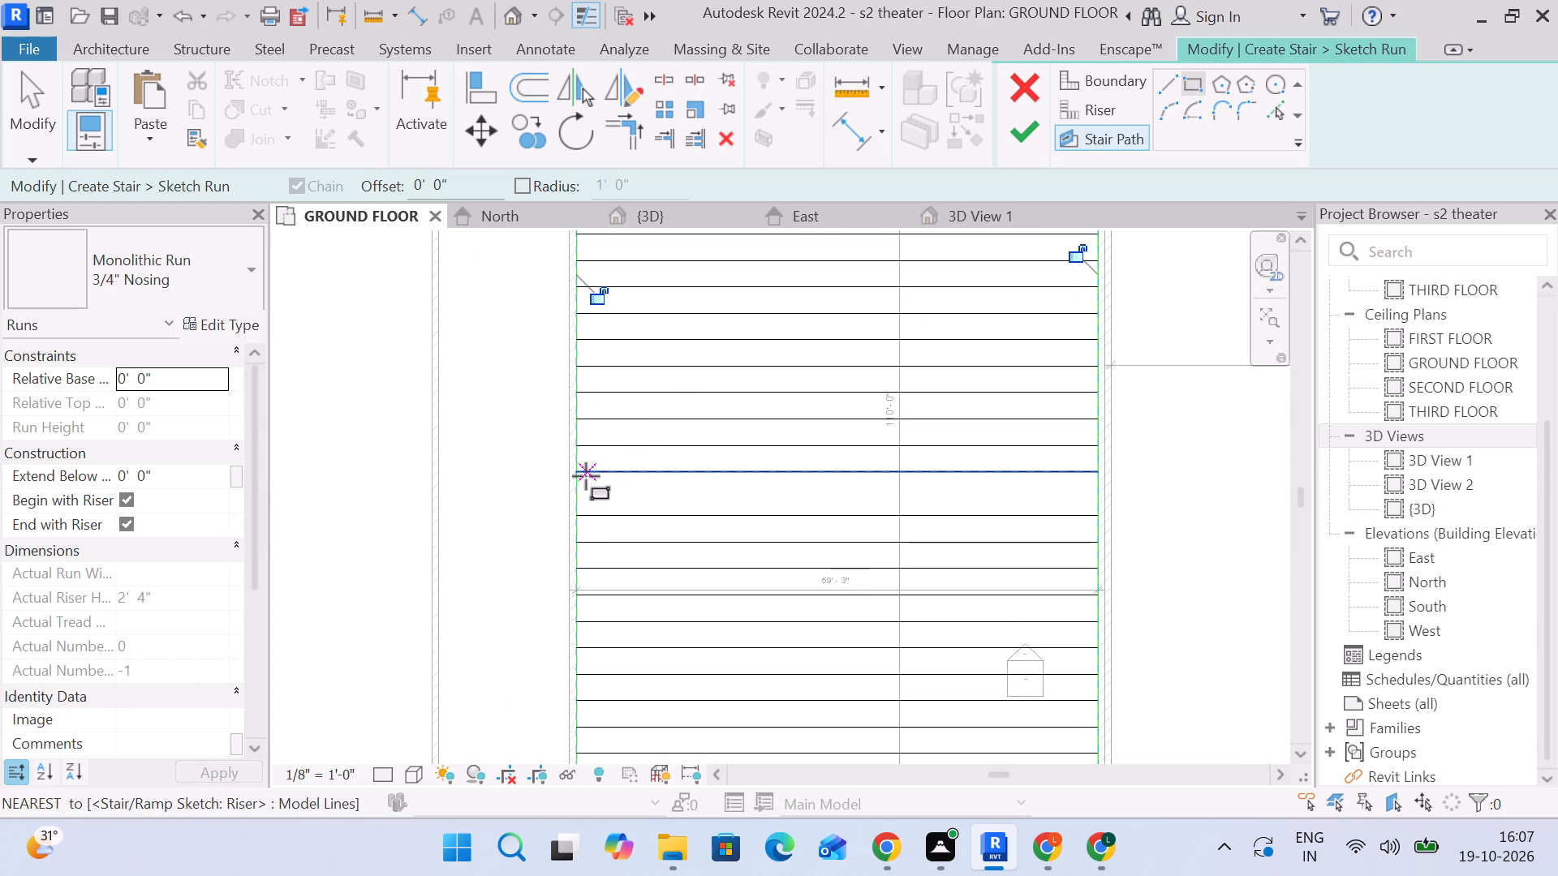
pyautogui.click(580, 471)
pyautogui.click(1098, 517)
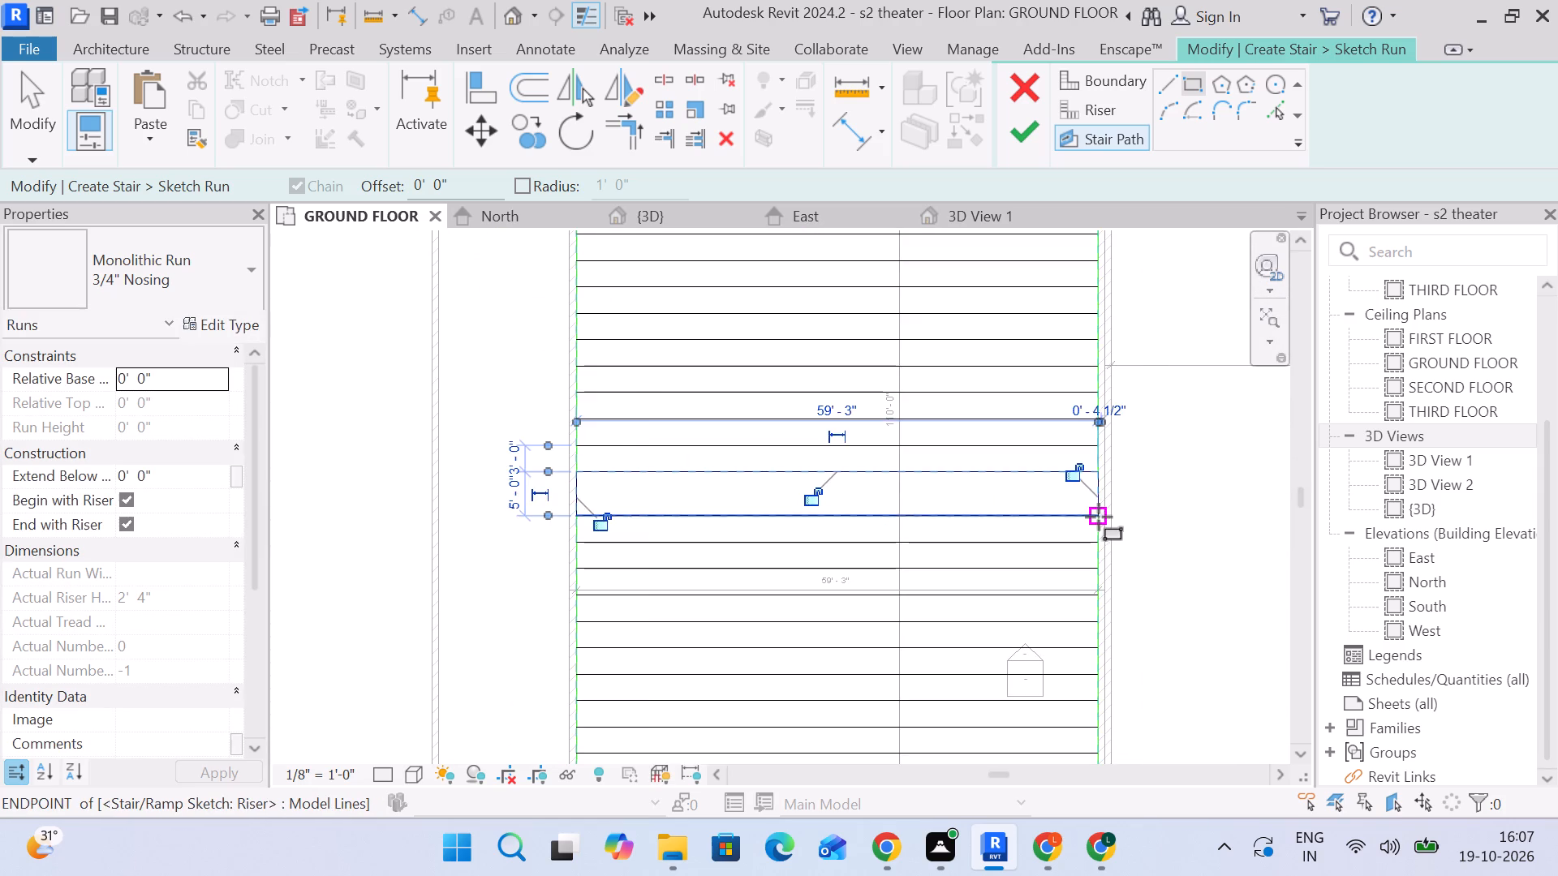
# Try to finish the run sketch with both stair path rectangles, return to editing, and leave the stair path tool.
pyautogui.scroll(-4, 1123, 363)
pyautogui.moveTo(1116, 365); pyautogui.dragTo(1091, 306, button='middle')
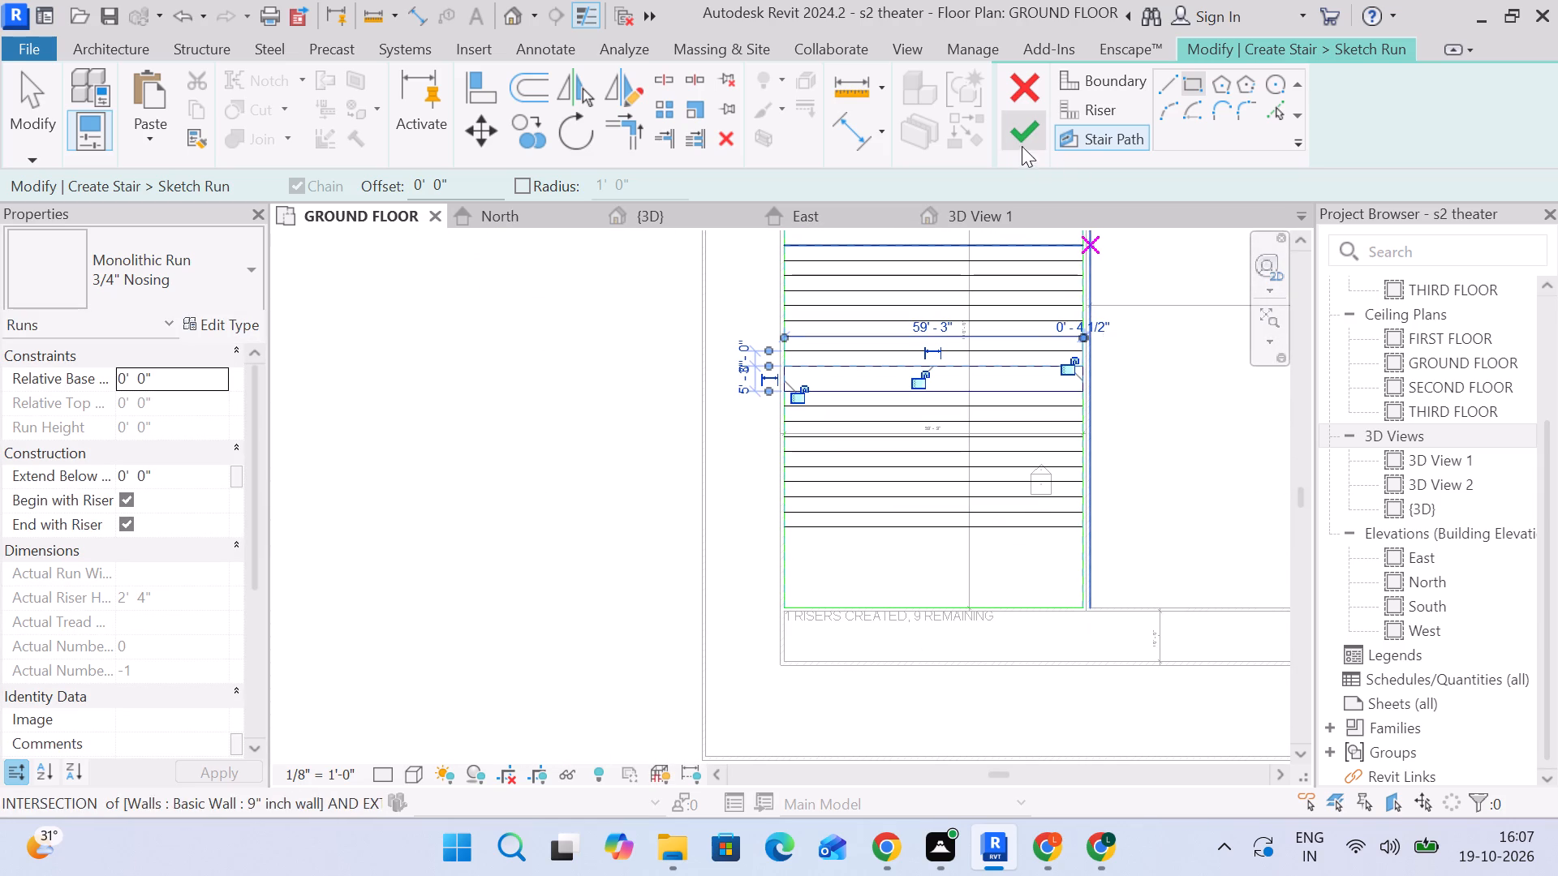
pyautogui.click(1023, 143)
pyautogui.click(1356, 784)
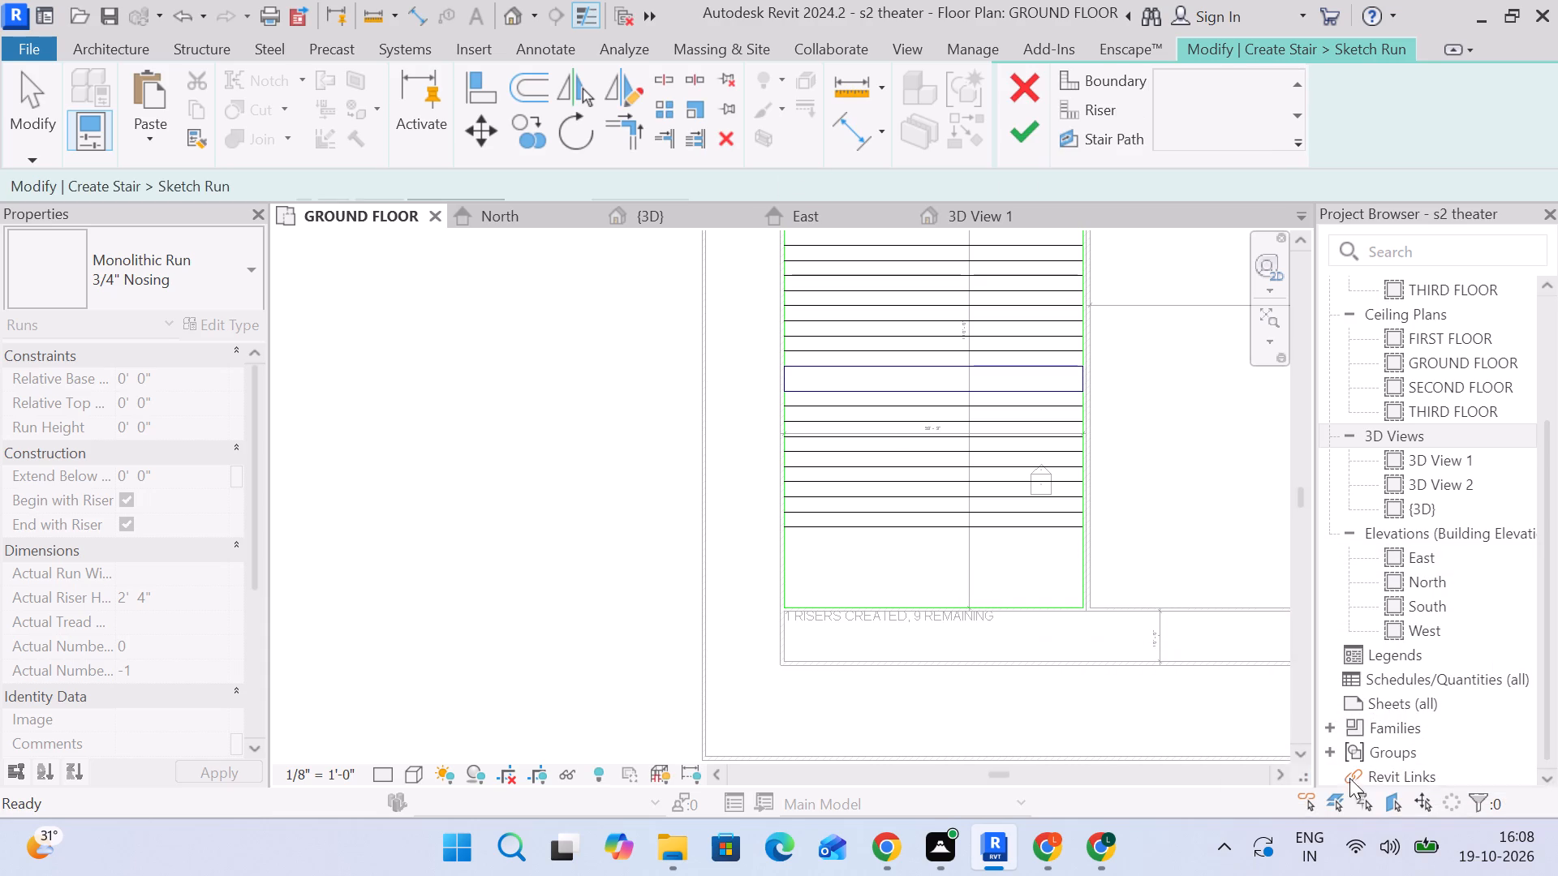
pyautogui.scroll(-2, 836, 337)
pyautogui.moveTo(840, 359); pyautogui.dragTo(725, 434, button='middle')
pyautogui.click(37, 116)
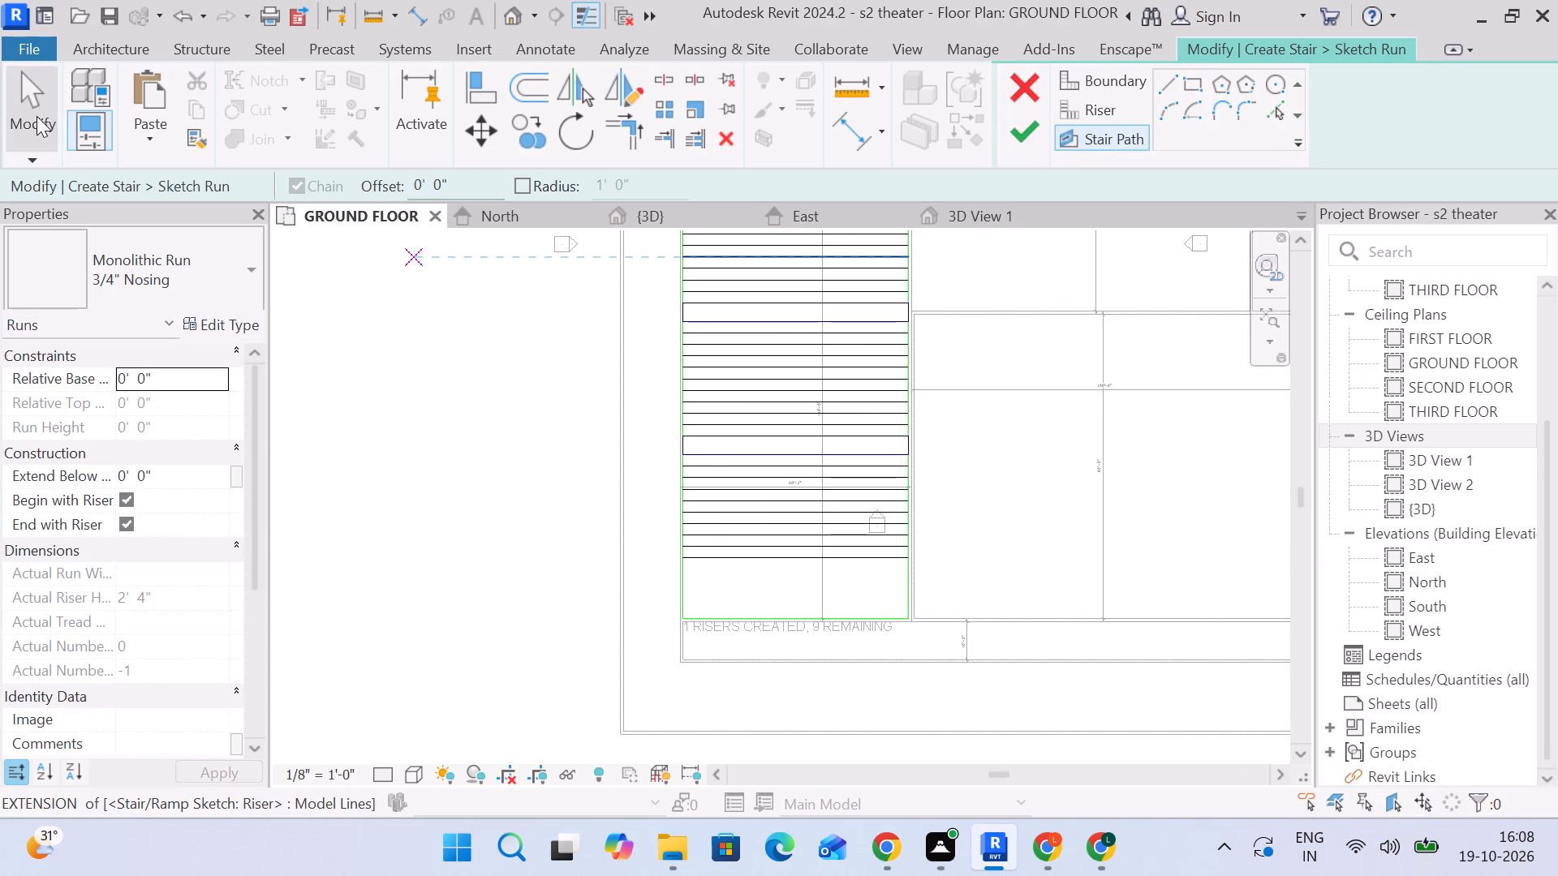
# Try once more to finish the run sketch, quit sketching, and discard the run.
pyautogui.scroll(-2, 864, 346)
pyautogui.moveTo(851, 359); pyautogui.dragTo(789, 449, button='middle')
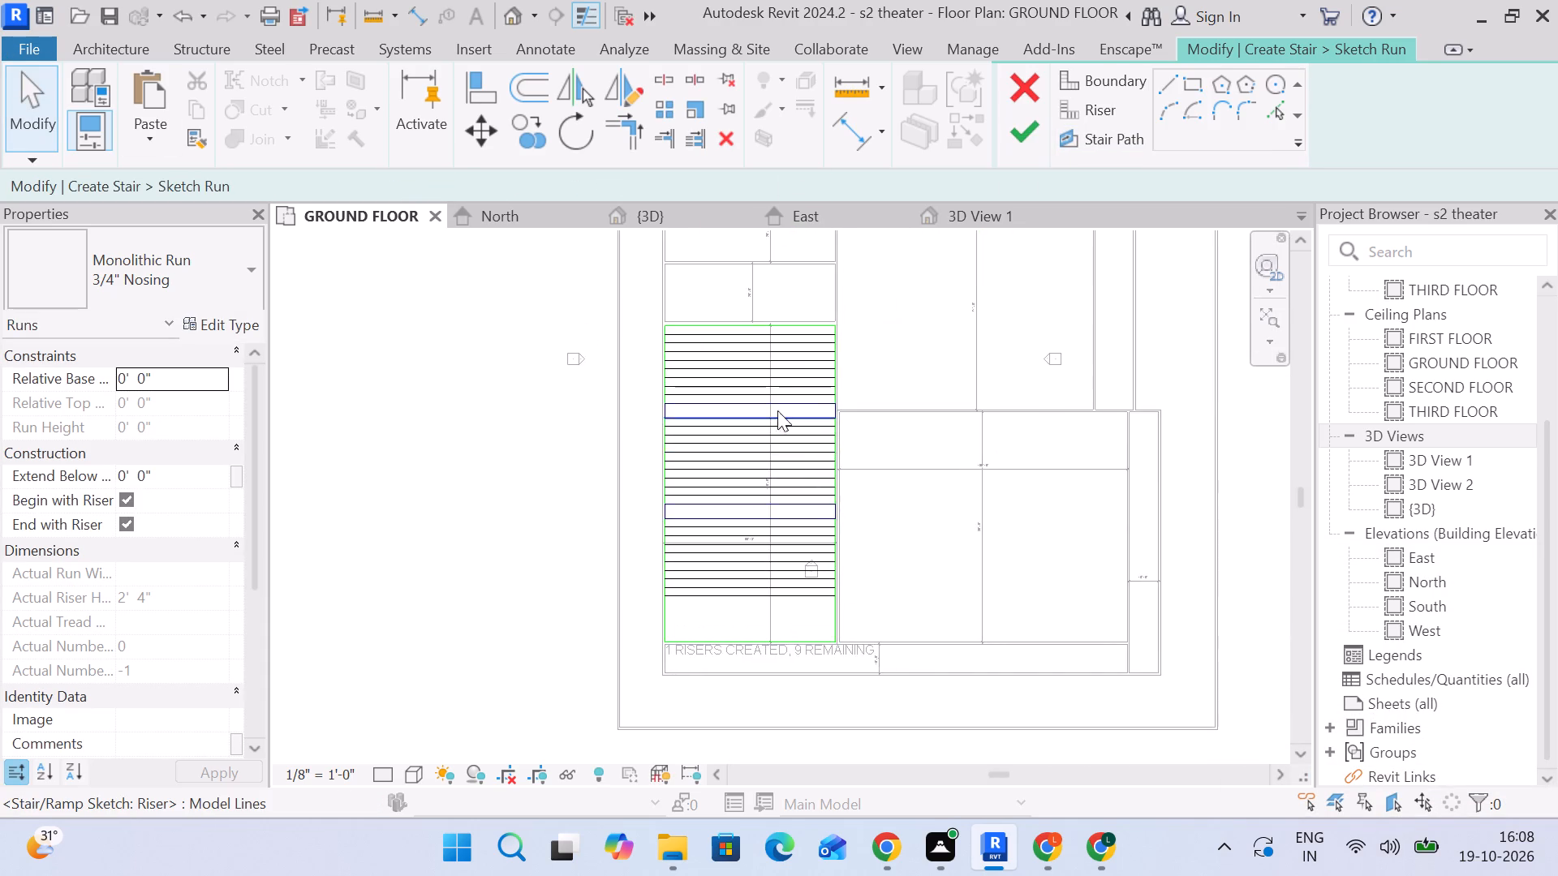
pyautogui.scroll(4, 751, 338)
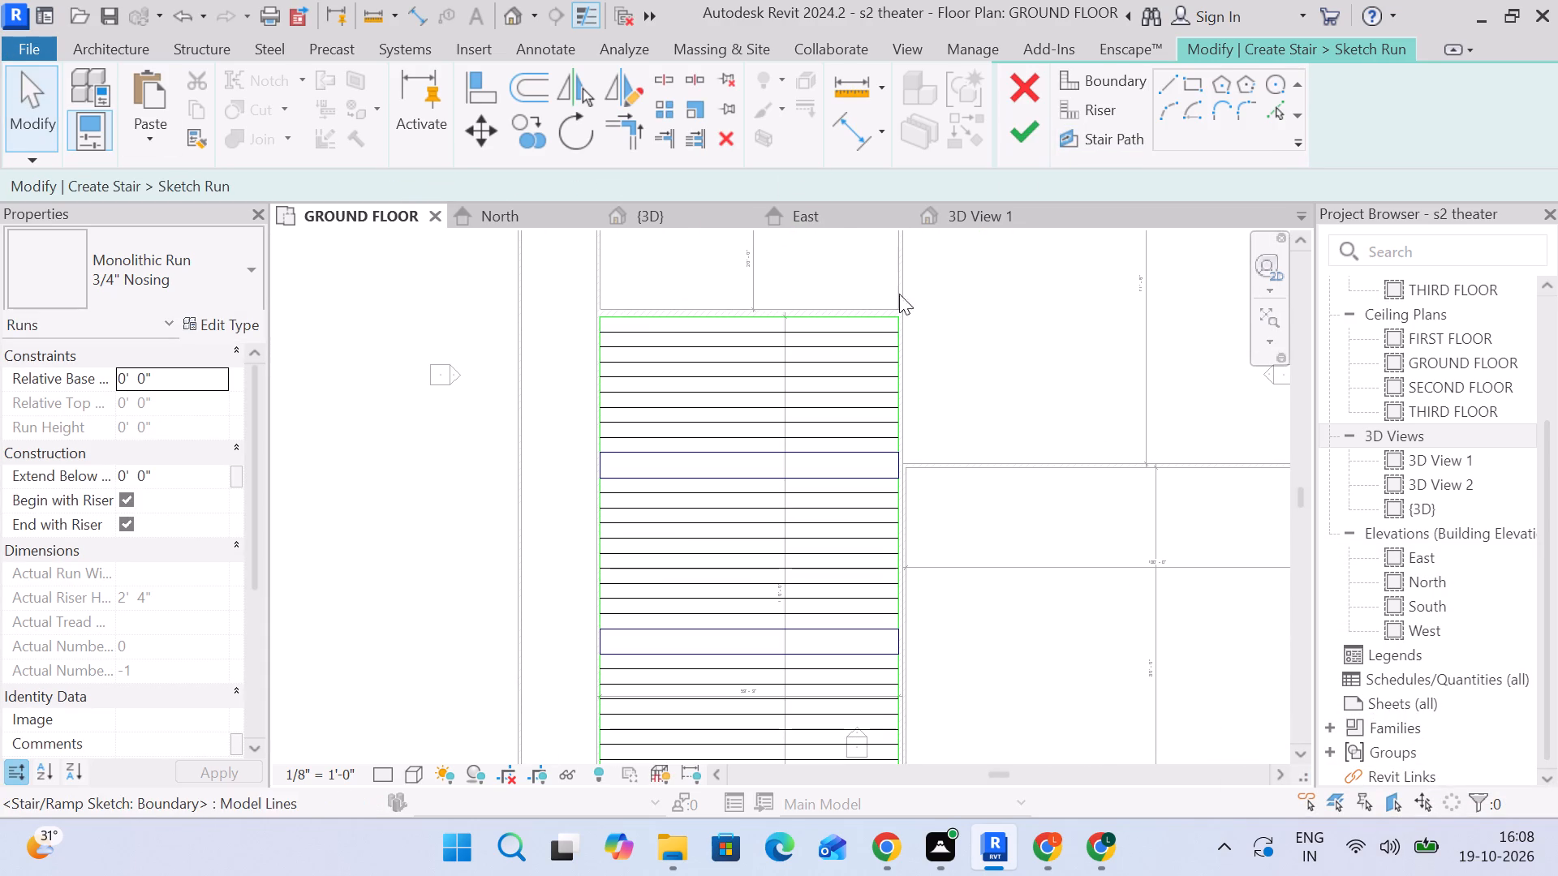
pyautogui.click(1011, 124)
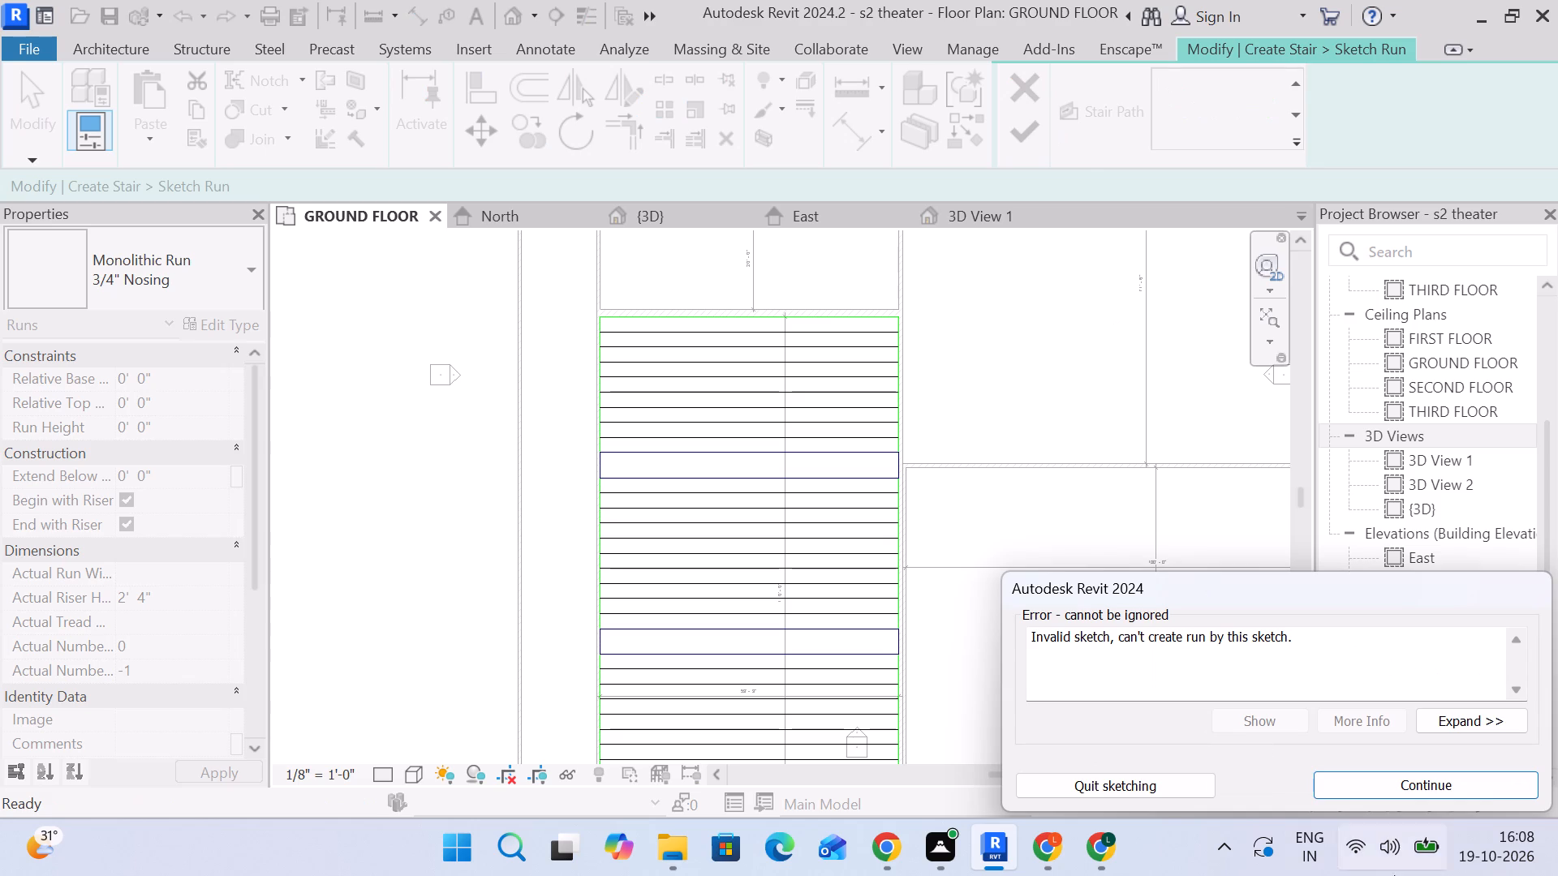
pyautogui.click(1219, 770)
pyautogui.click(1166, 785)
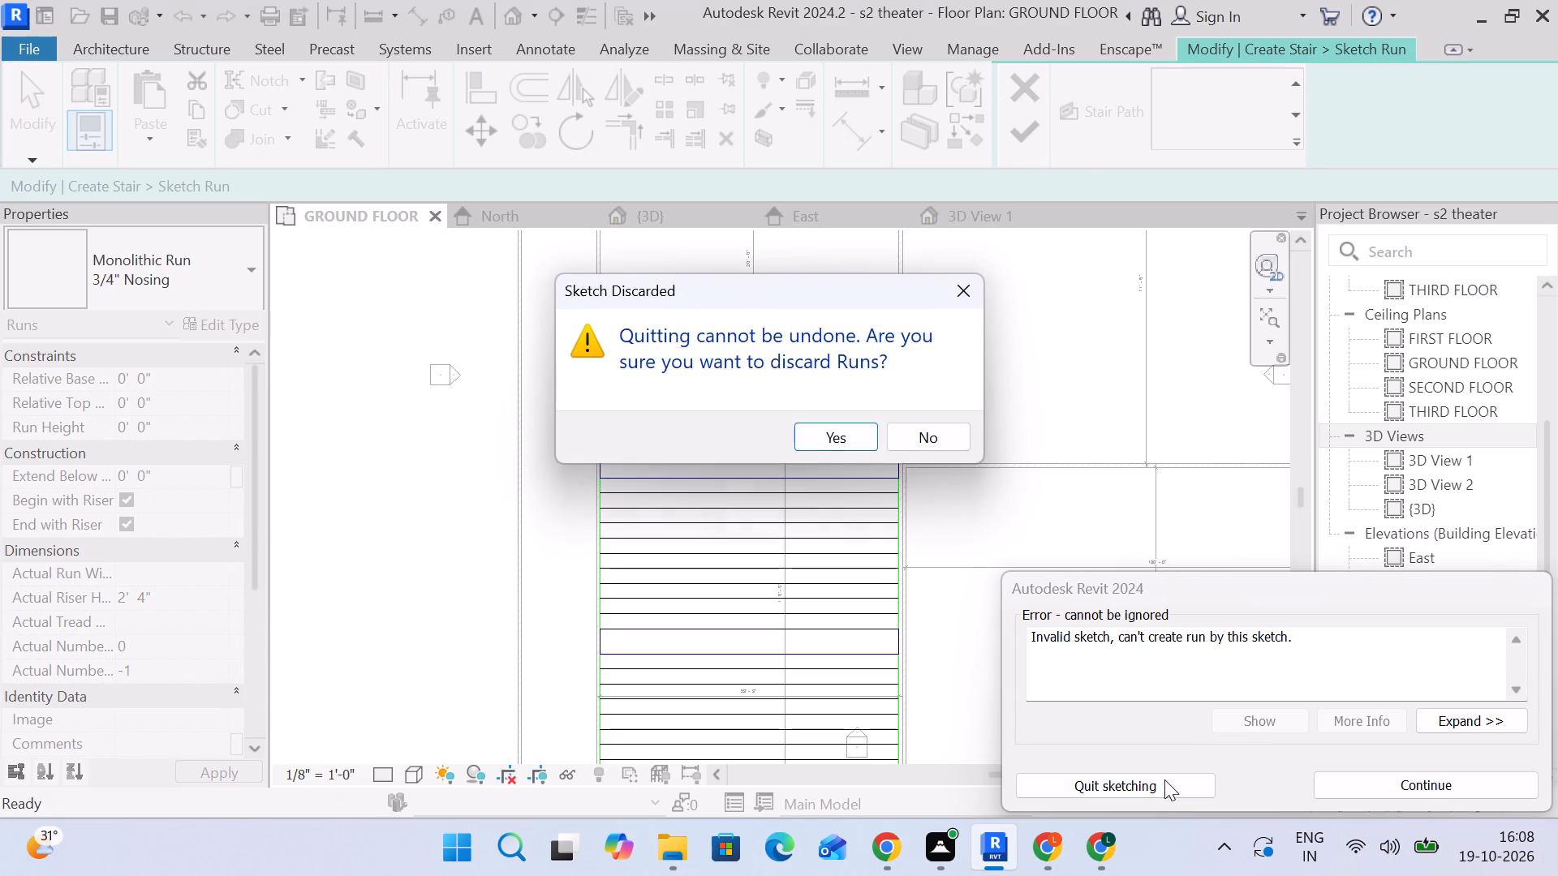
pyautogui.click(833, 431)
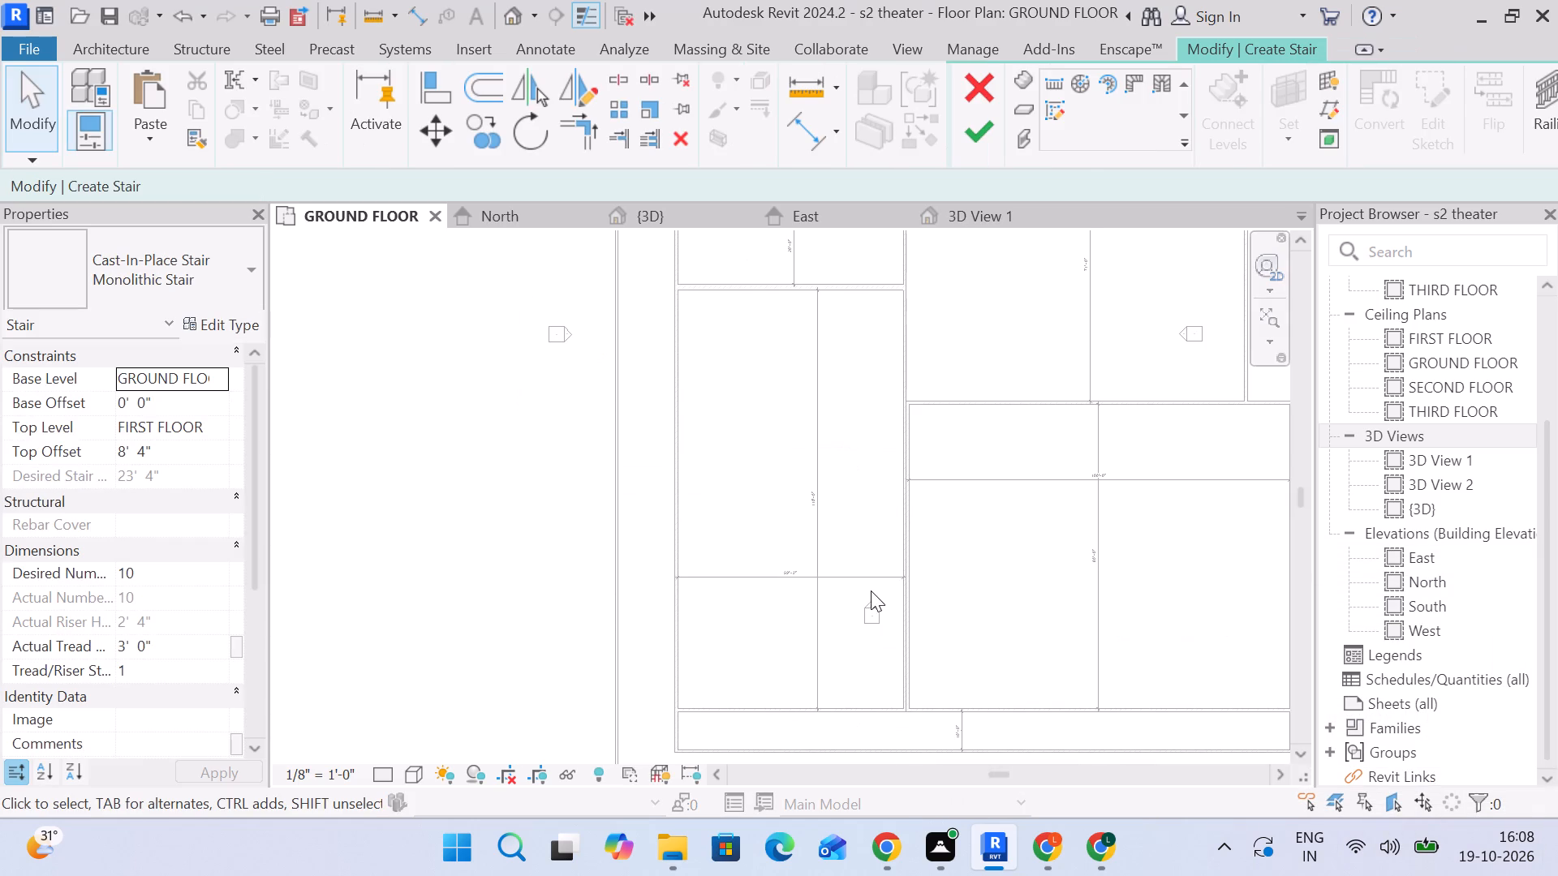
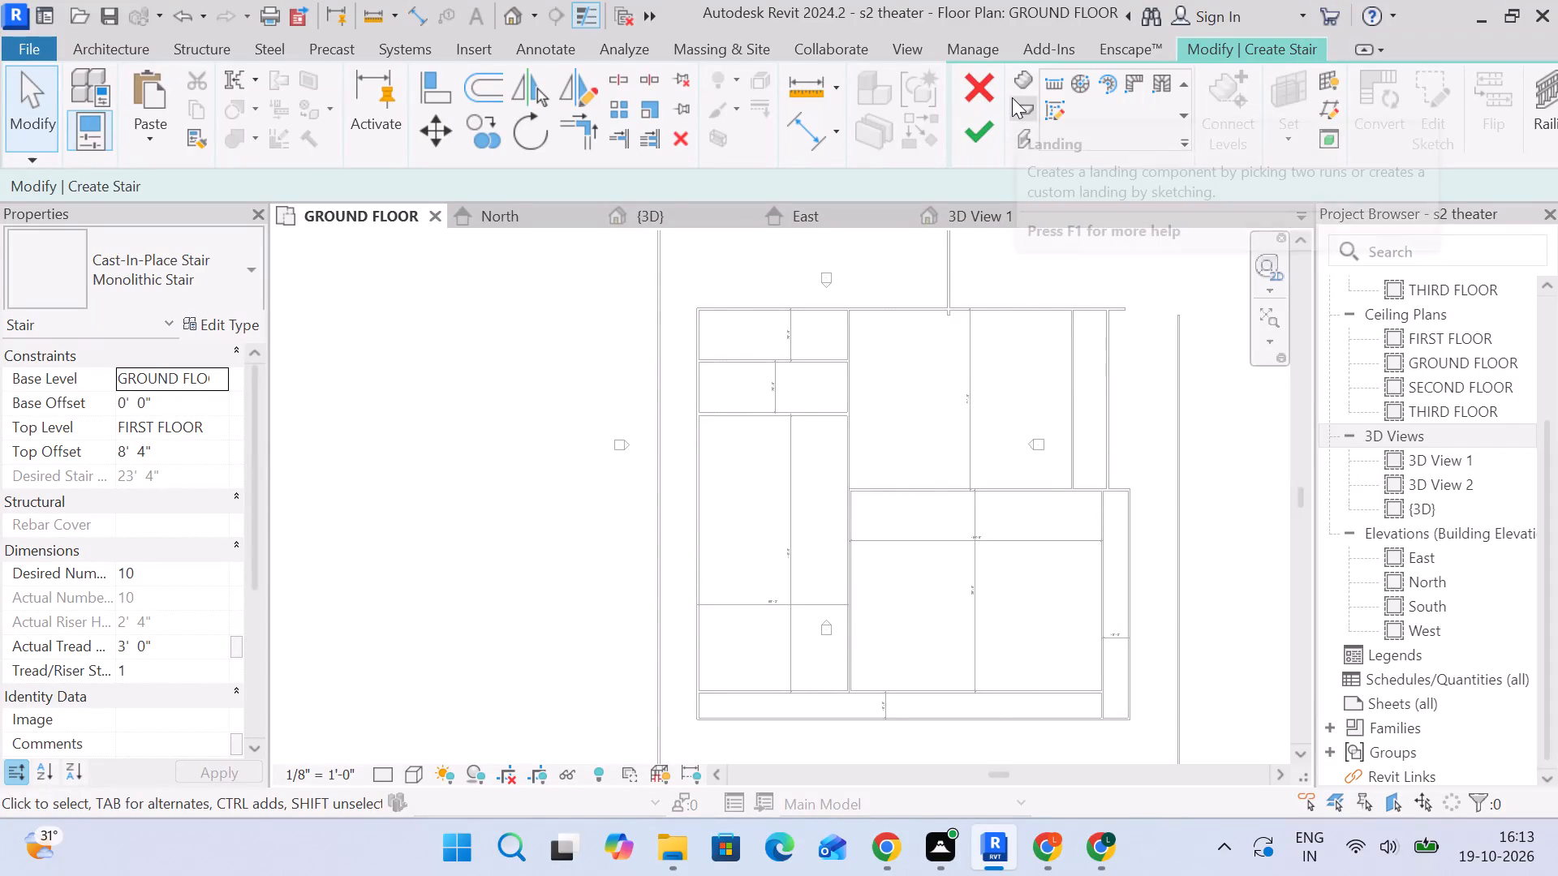
# Start a new sketched run for the monolithic stair.
pyautogui.click(1014, 76)
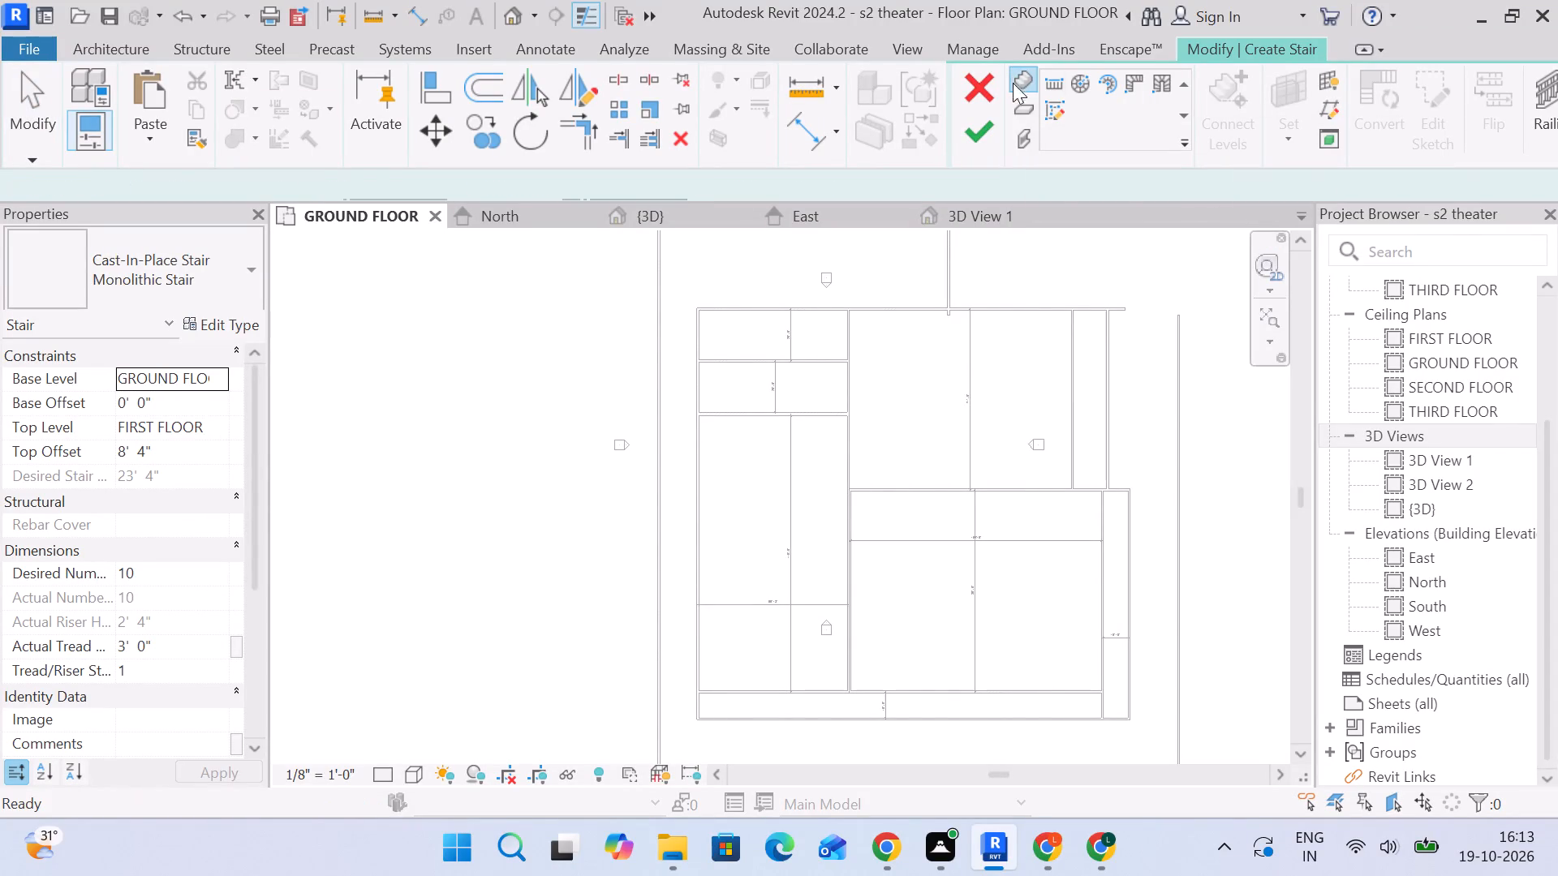
pyautogui.click(1055, 104)
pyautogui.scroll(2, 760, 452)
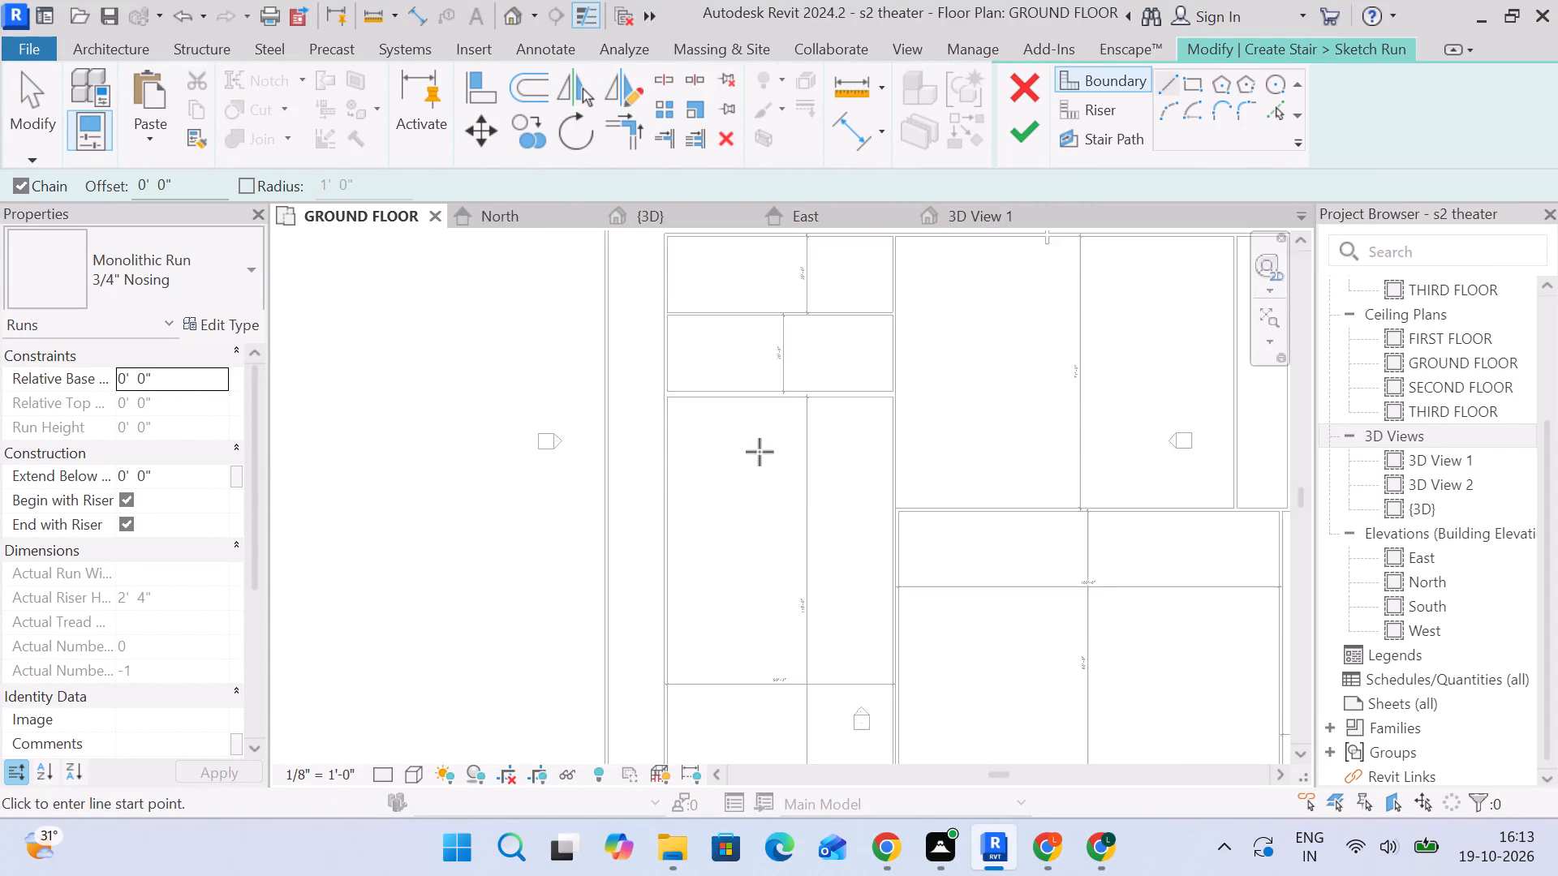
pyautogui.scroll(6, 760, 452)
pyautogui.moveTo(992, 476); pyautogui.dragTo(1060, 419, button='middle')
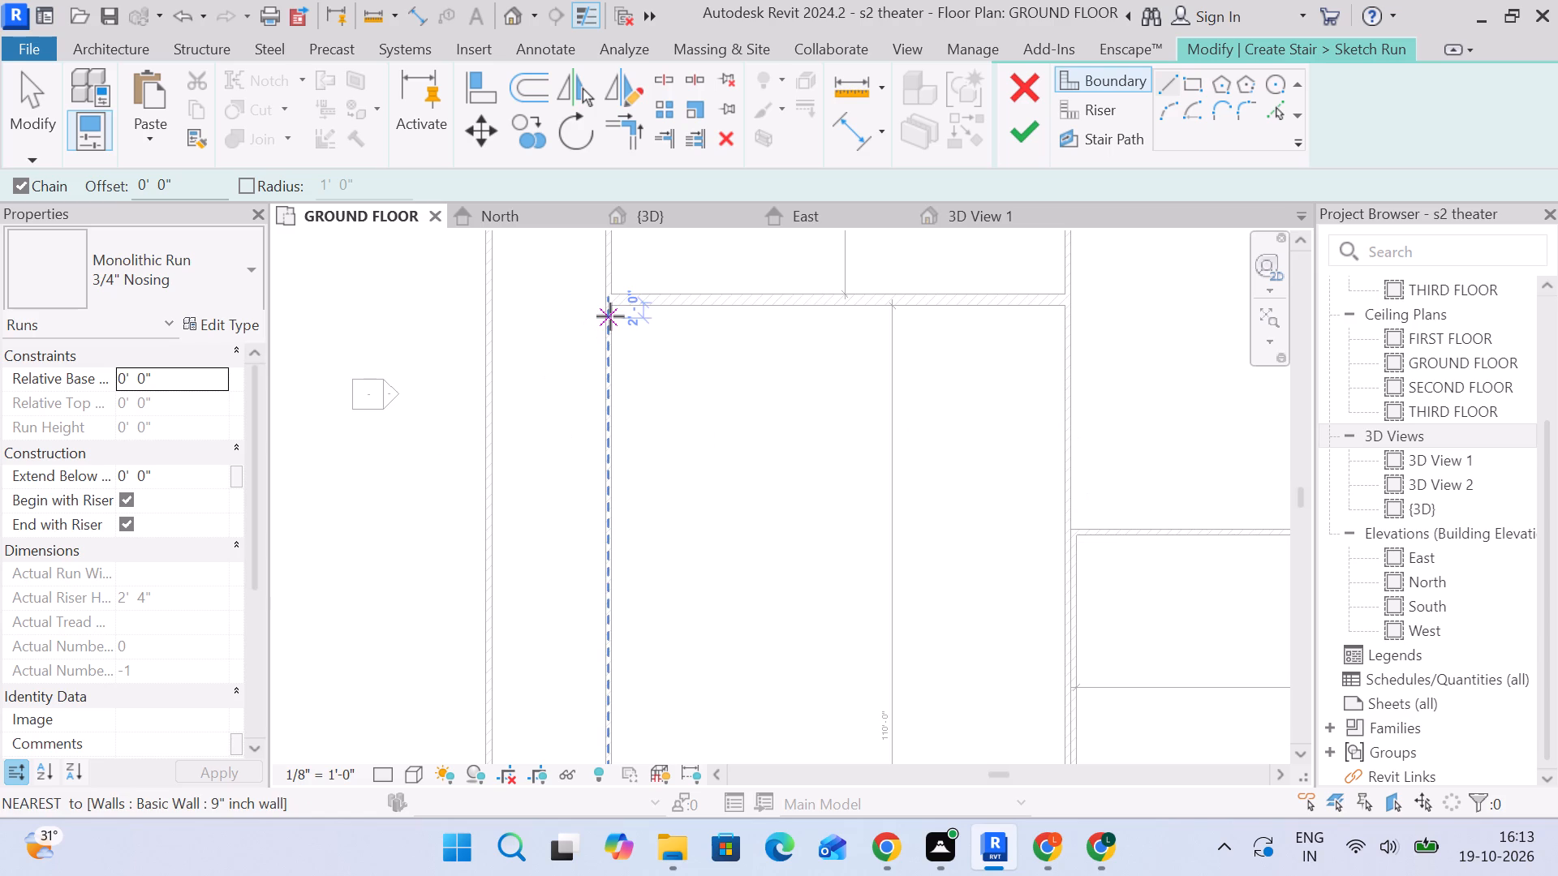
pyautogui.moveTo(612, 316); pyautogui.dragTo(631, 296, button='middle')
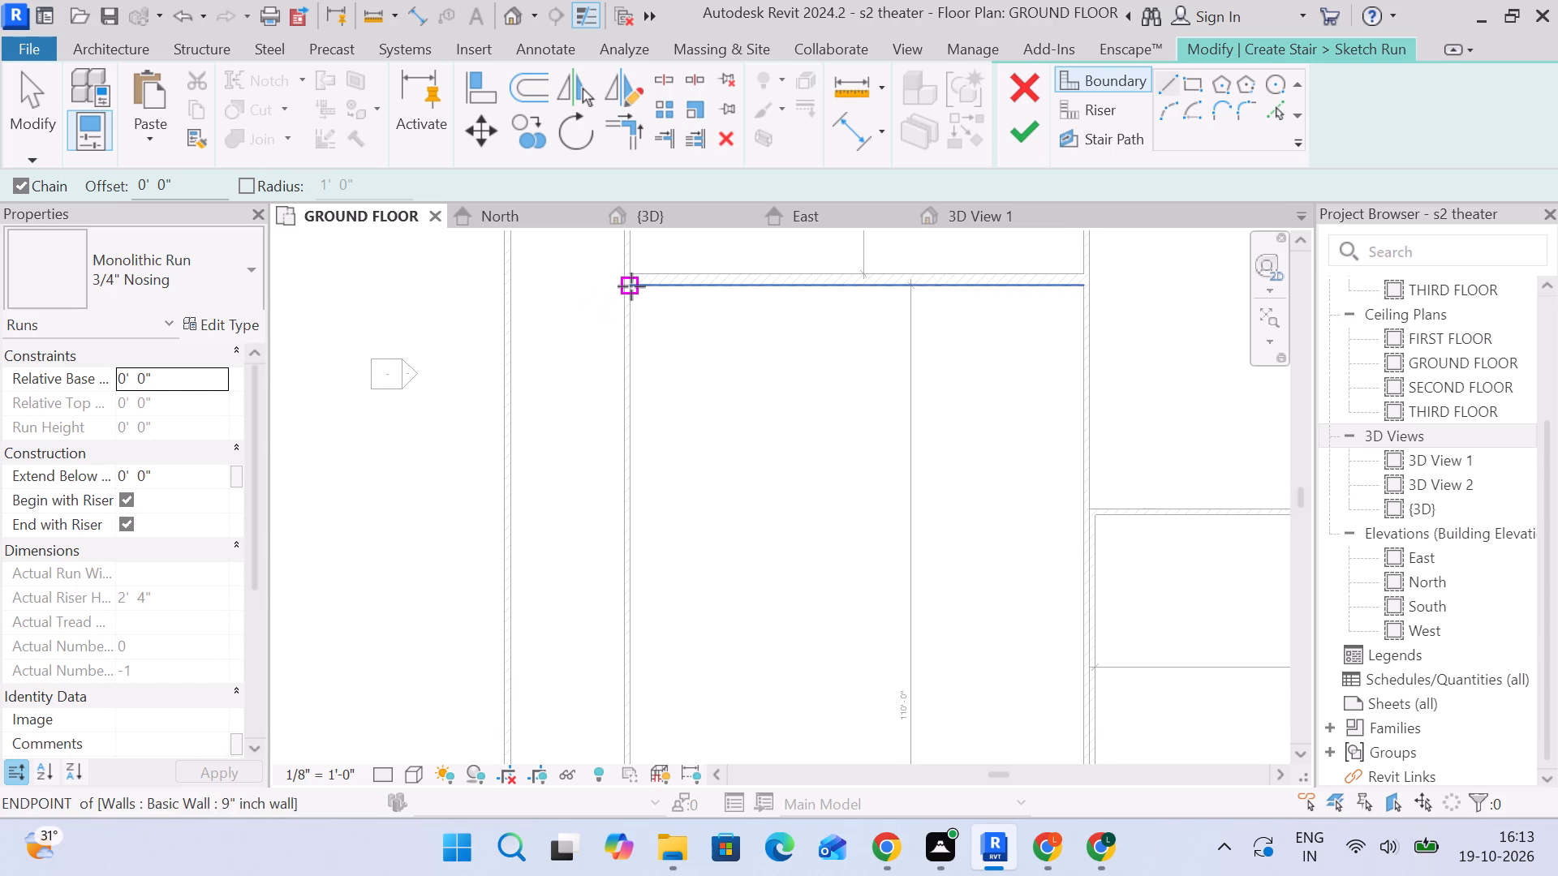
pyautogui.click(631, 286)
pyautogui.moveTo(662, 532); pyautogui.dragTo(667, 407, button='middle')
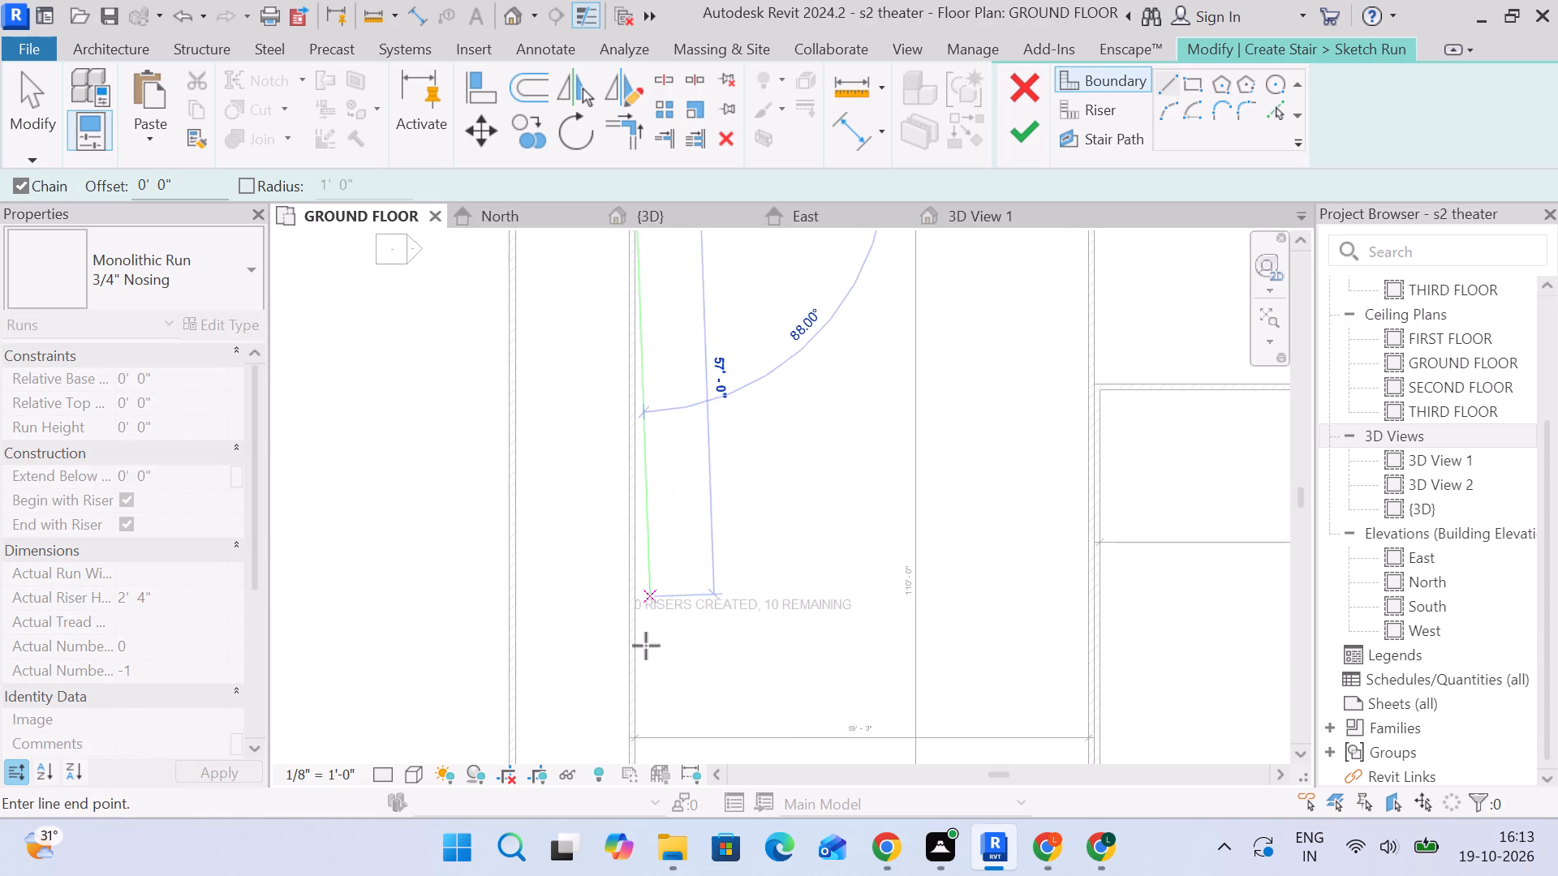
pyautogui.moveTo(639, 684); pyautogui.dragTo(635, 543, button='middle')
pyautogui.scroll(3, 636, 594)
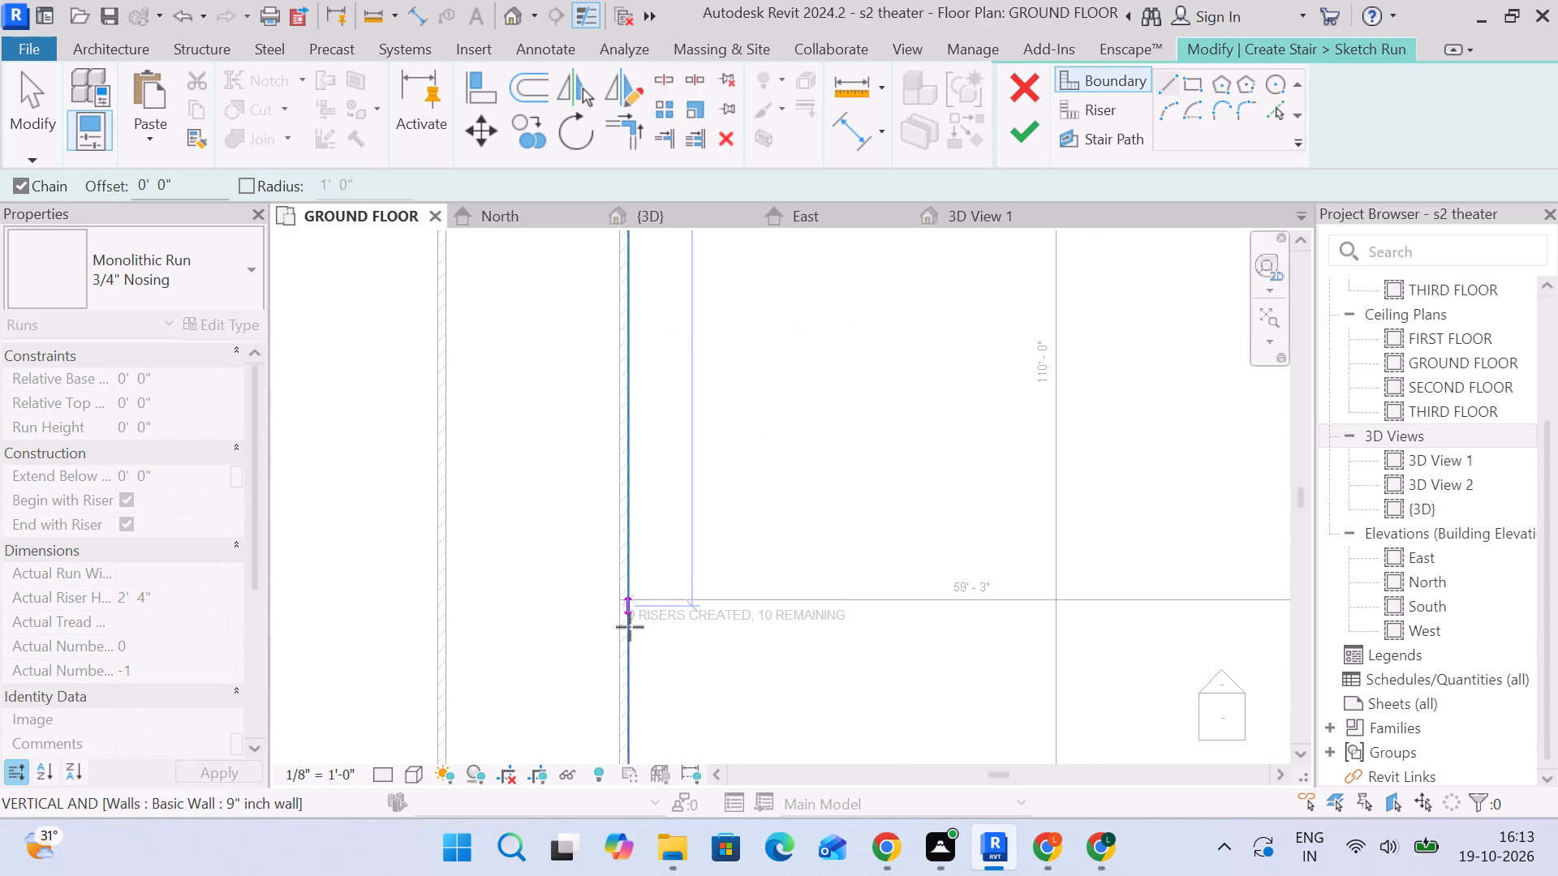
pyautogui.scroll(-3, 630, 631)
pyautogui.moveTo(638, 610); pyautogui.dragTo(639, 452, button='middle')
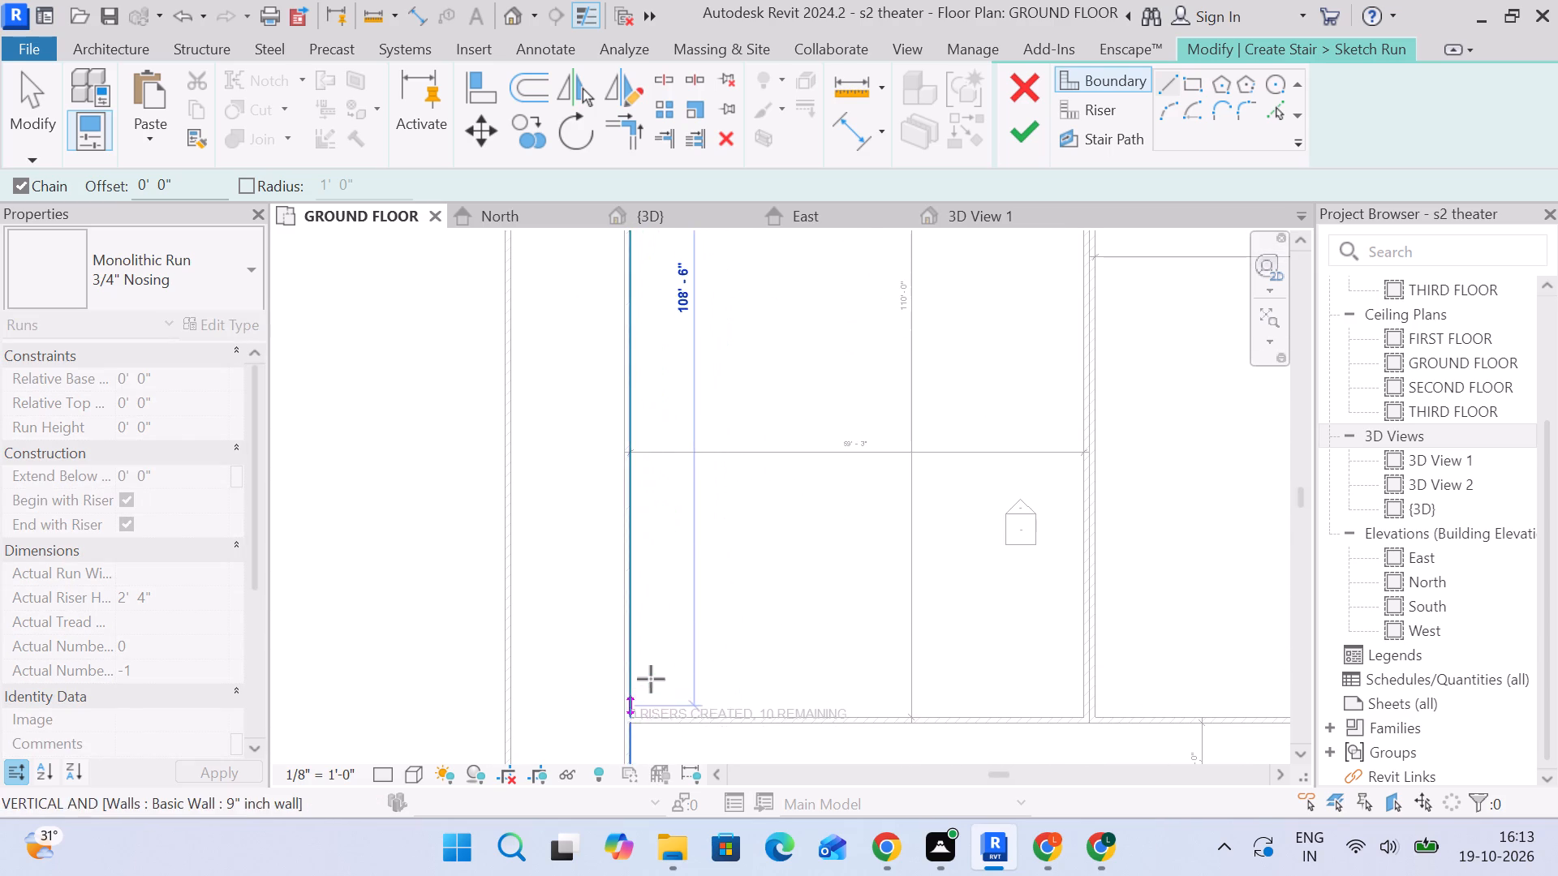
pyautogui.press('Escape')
# Sketch a 100'-0" boundary line up the tall room's west wall from its lower inside corner.
pyautogui.scroll(-3, 713, 505)
pyautogui.moveTo(708, 517); pyautogui.dragTo(710, 544, button='middle')
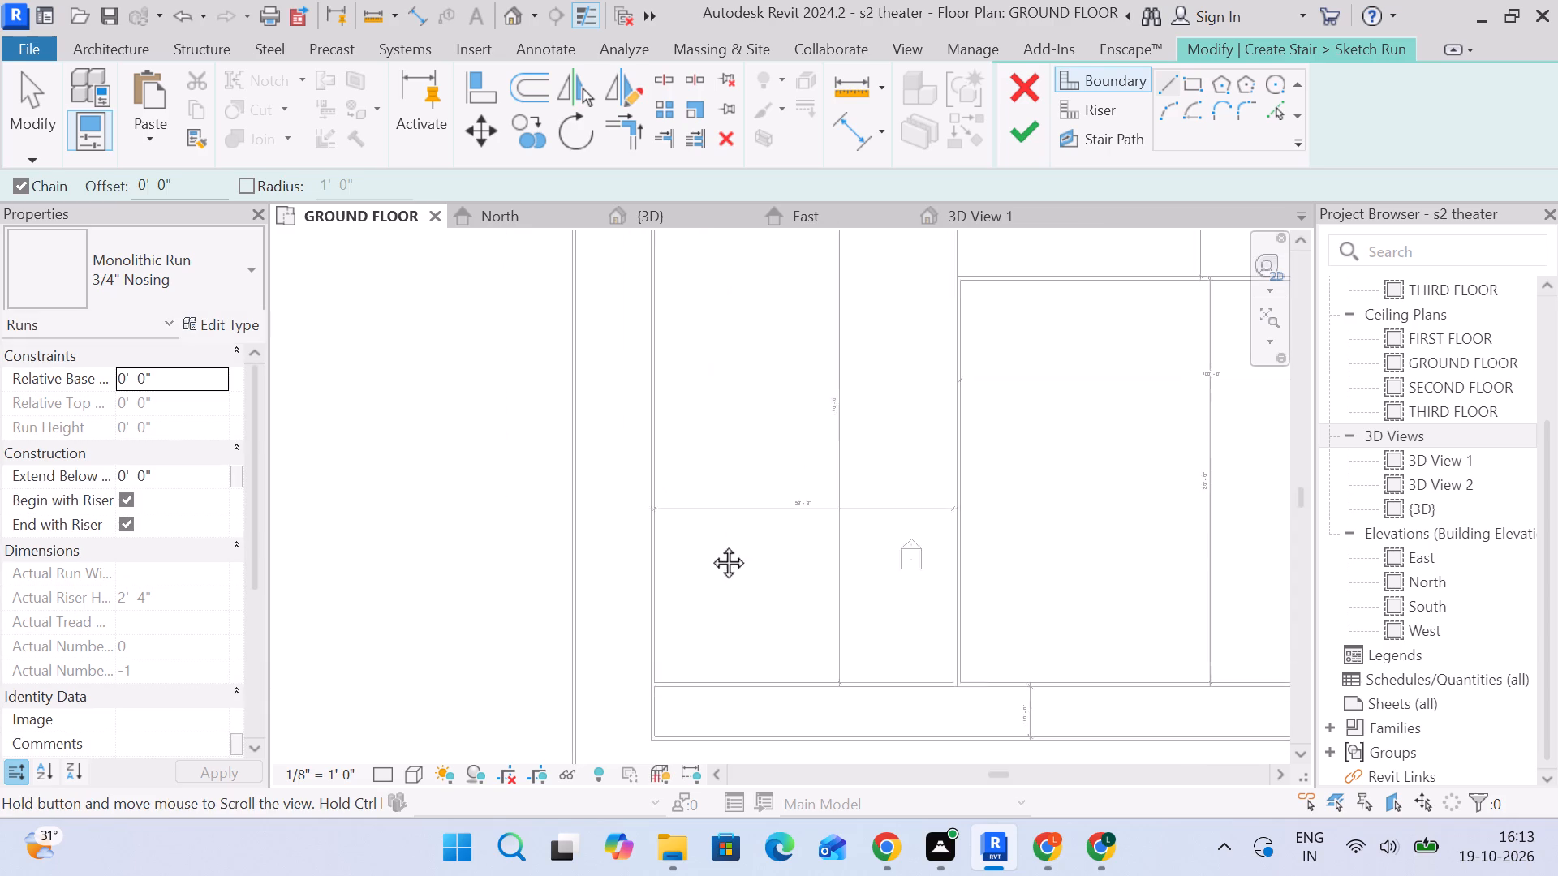
pyautogui.moveTo(710, 544); pyautogui.dragTo(738, 463, button='middle')
pyautogui.scroll(1, 738, 463)
pyautogui.click(683, 605)
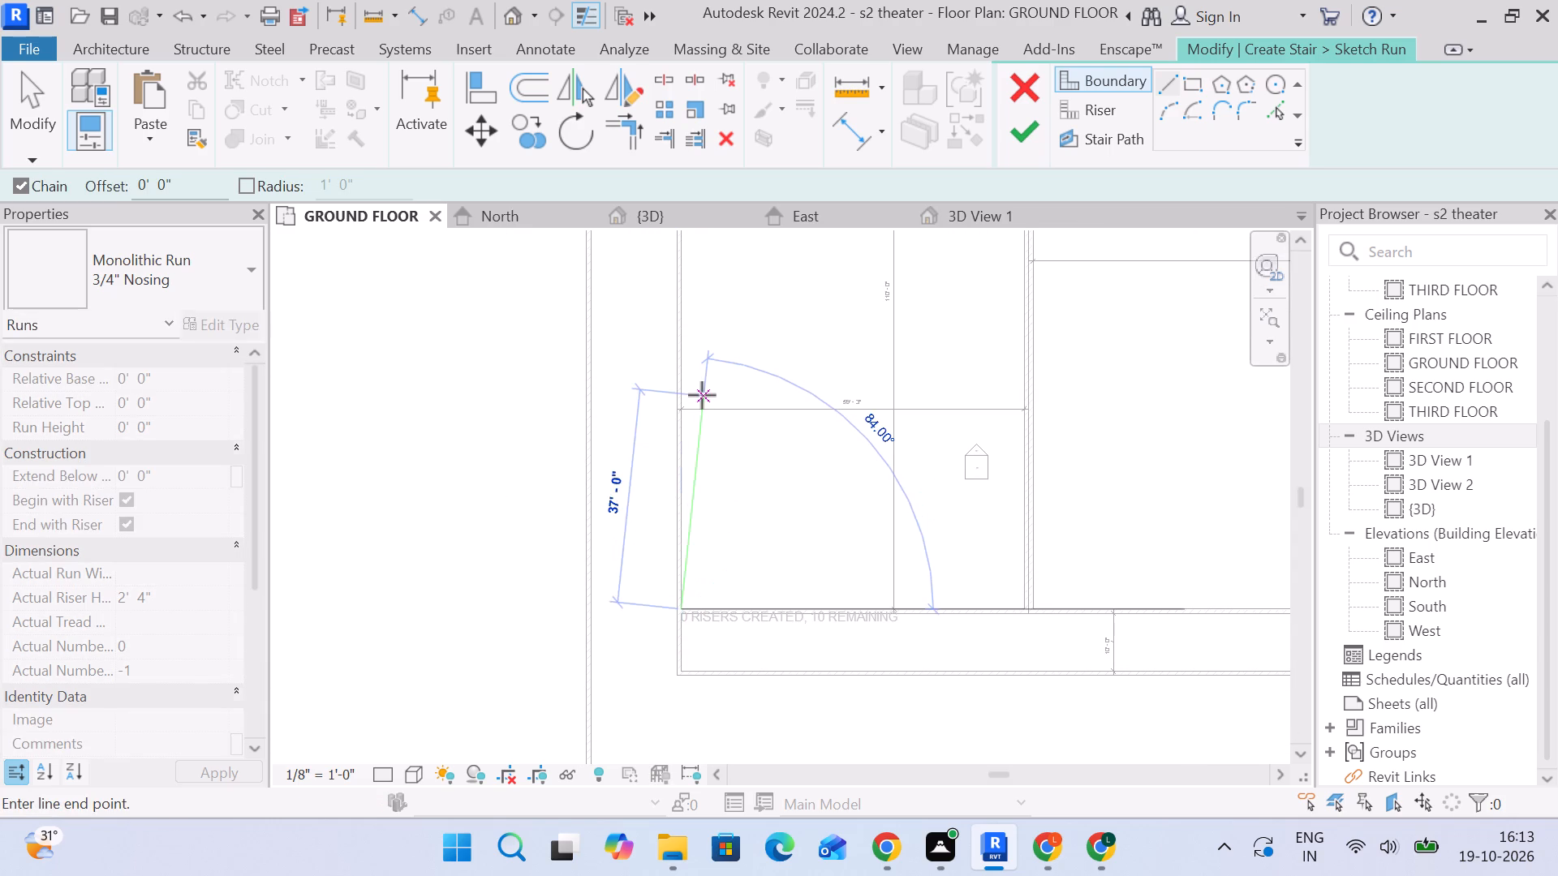
pyautogui.moveTo(702, 412); pyautogui.dragTo(712, 594, button='middle')
pyautogui.scroll(-2, 701, 386)
pyautogui.moveTo(707, 410); pyautogui.dragTo(728, 541, button='middle')
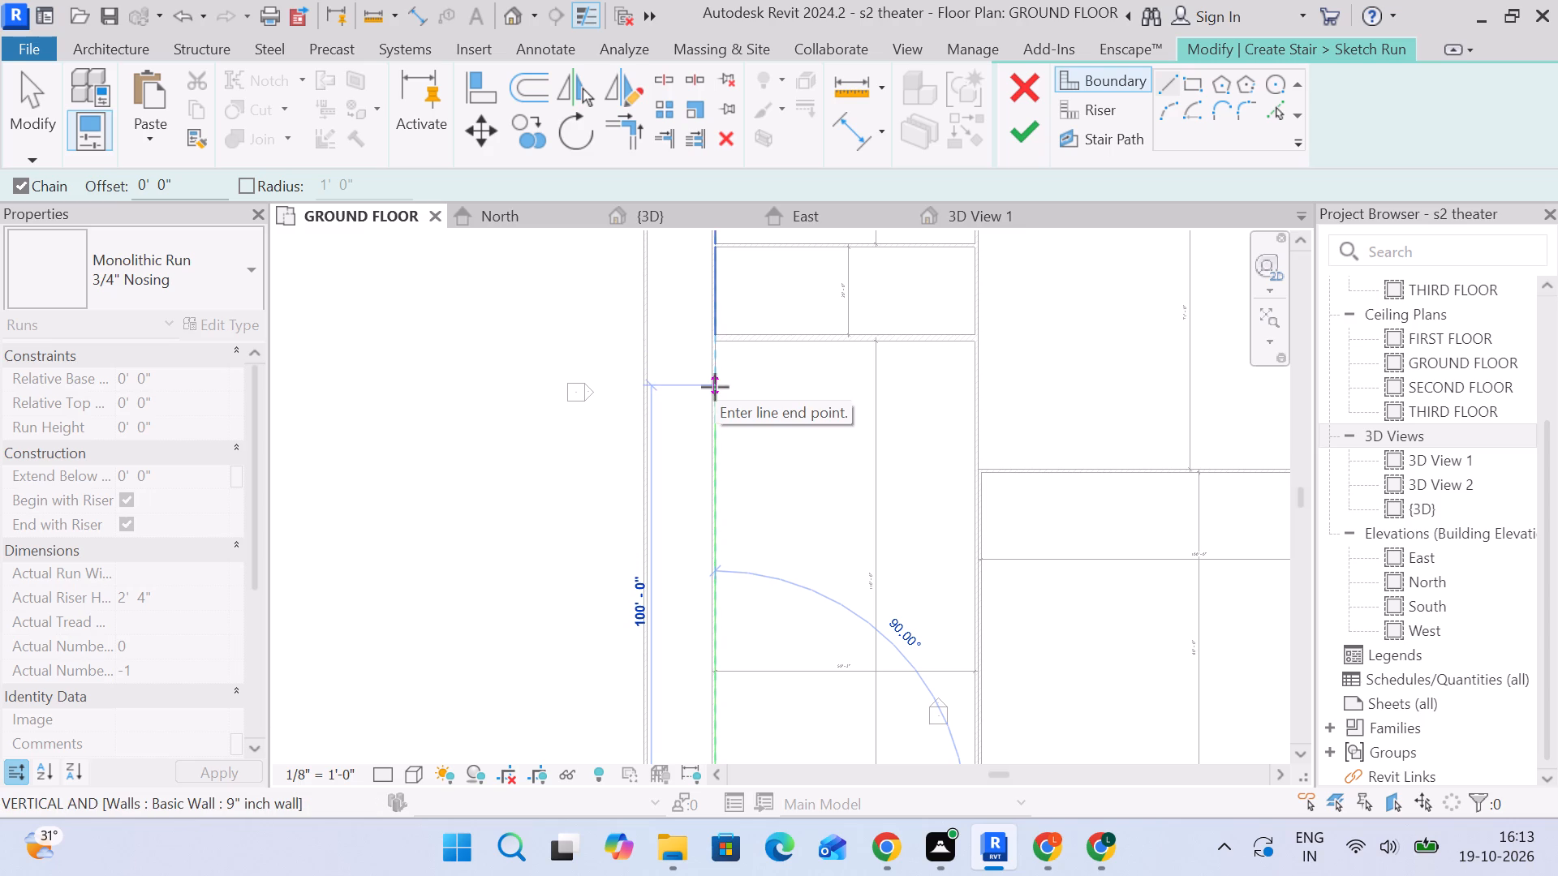
pyautogui.scroll(4, 717, 386)
pyautogui.scroll(-2, 716, 397)
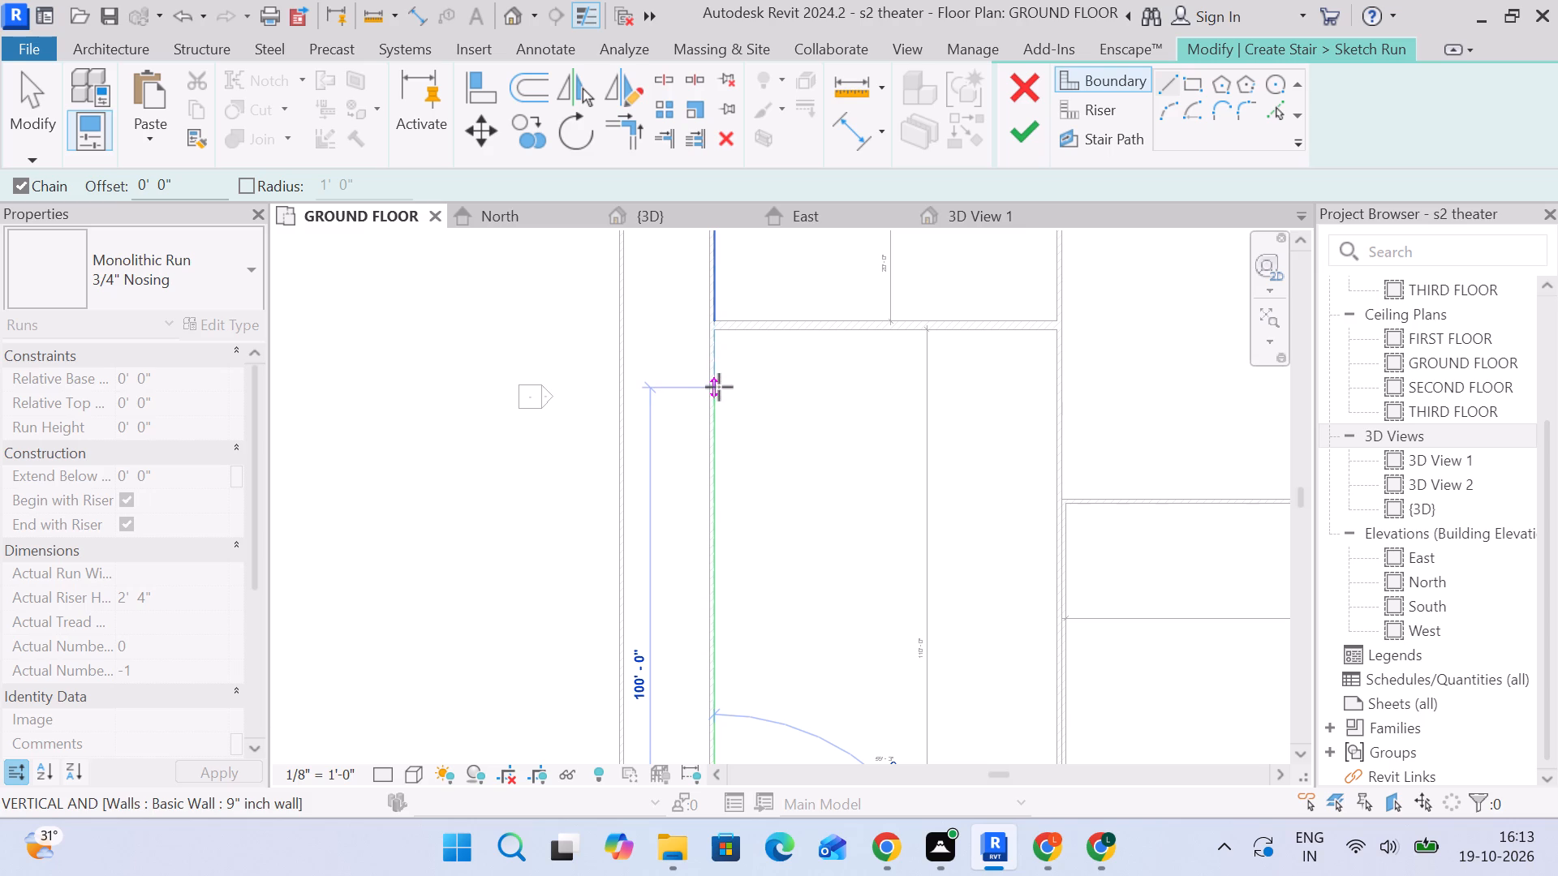
pyautogui.click(719, 387)
pyautogui.press('Escape')
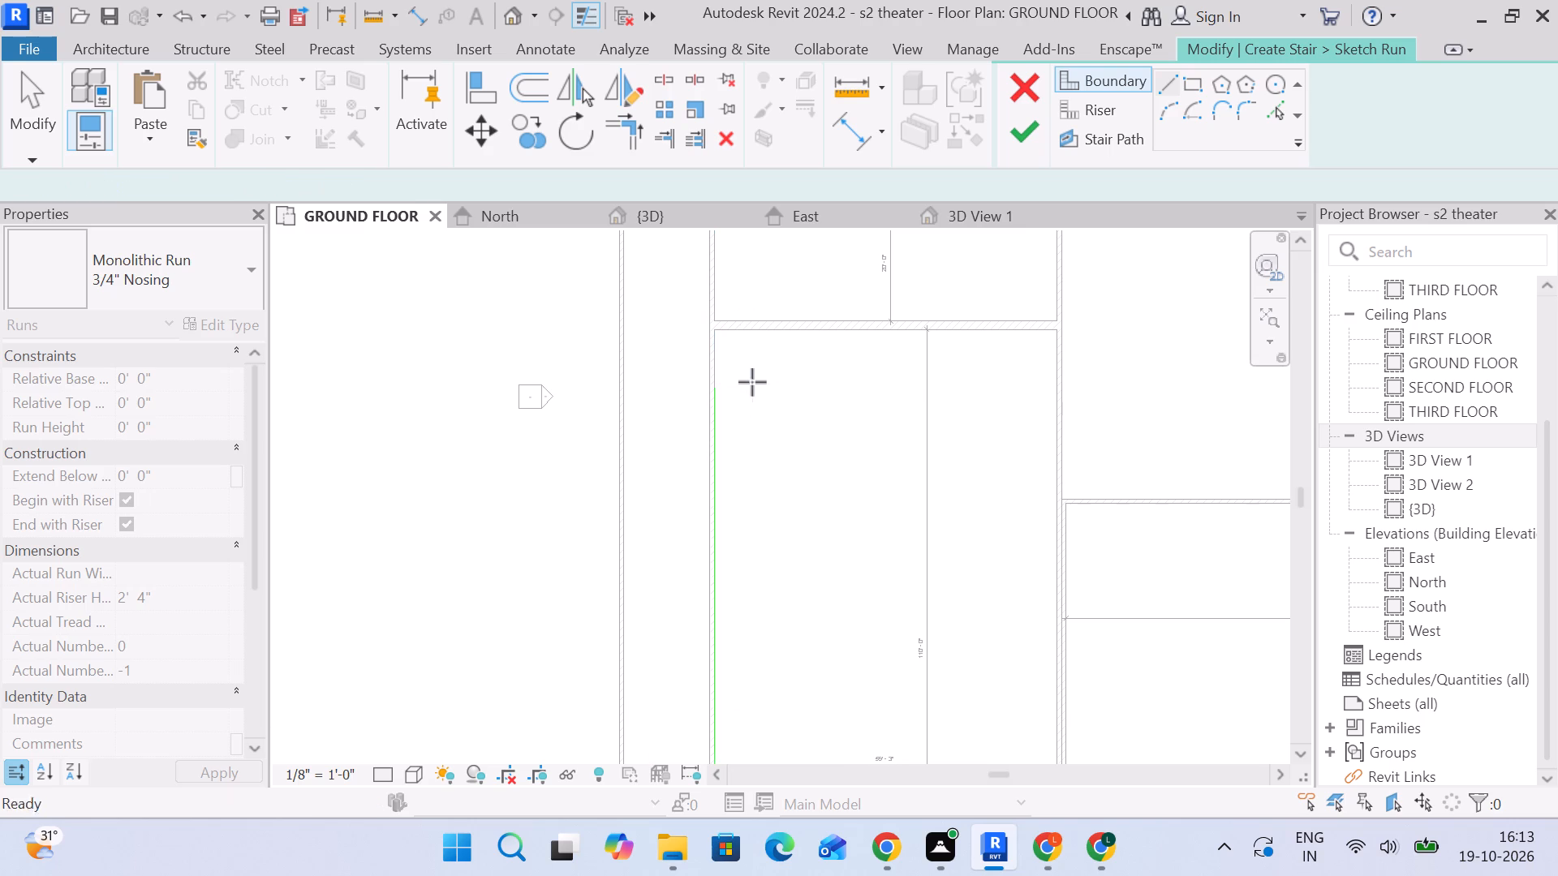
# Sketch boundary lines along the room's lower wall and up its east wall, ending level with the top of the west boundary.
pyautogui.scroll(-2, 762, 432)
pyautogui.moveTo(762, 440); pyautogui.dragTo(720, 234, button='middle')
pyautogui.scroll(8, 684, 627)
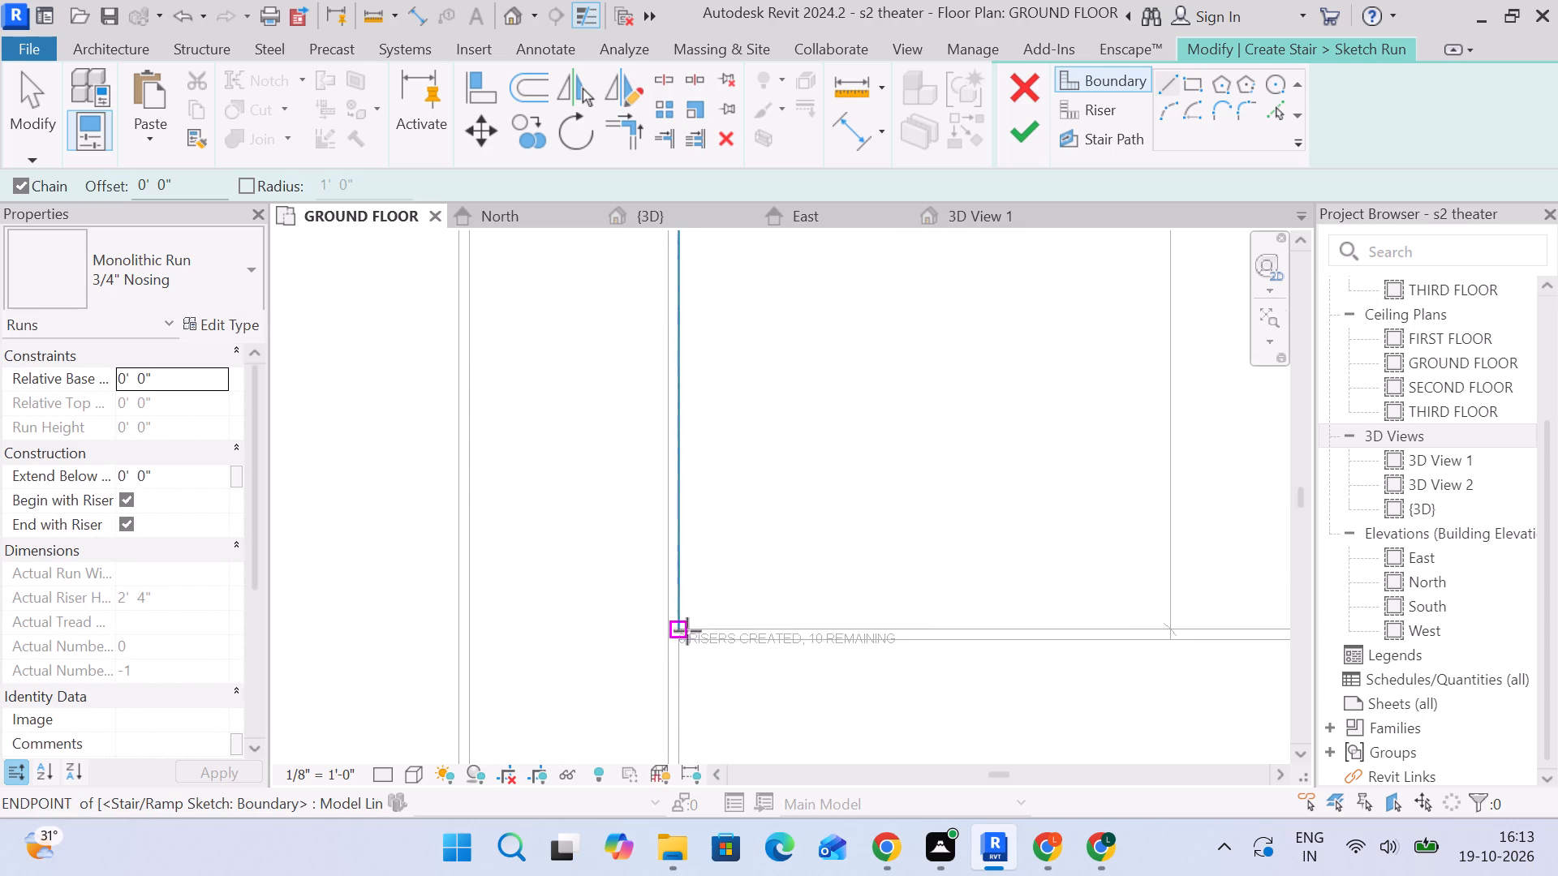
pyautogui.click(681, 628)
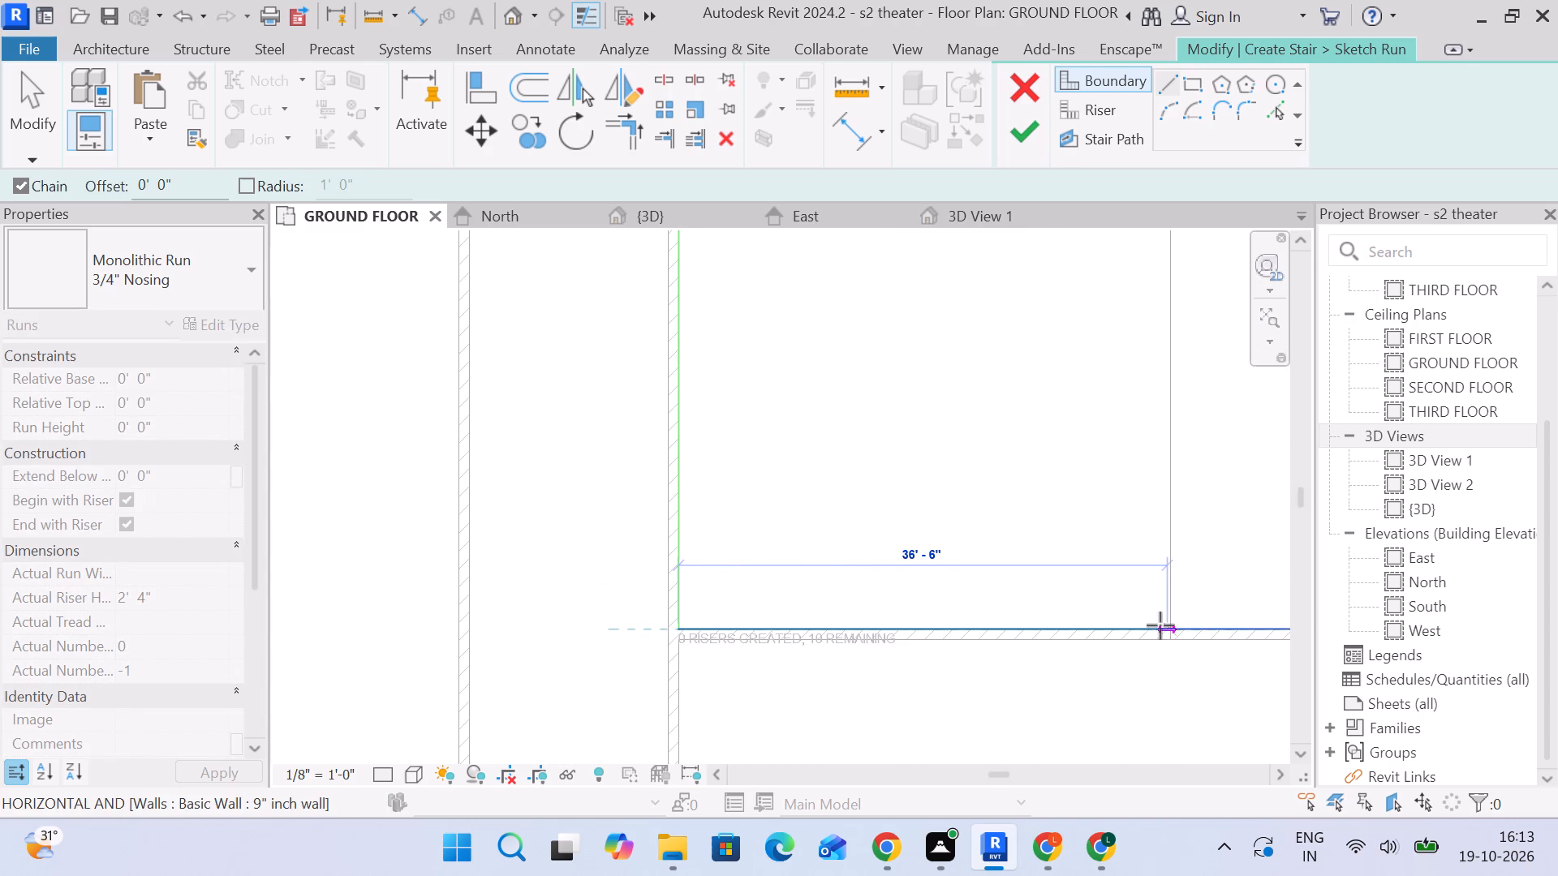
pyautogui.scroll(-1, 1166, 635)
pyautogui.moveTo(1090, 654); pyautogui.dragTo(668, 668, button='middle')
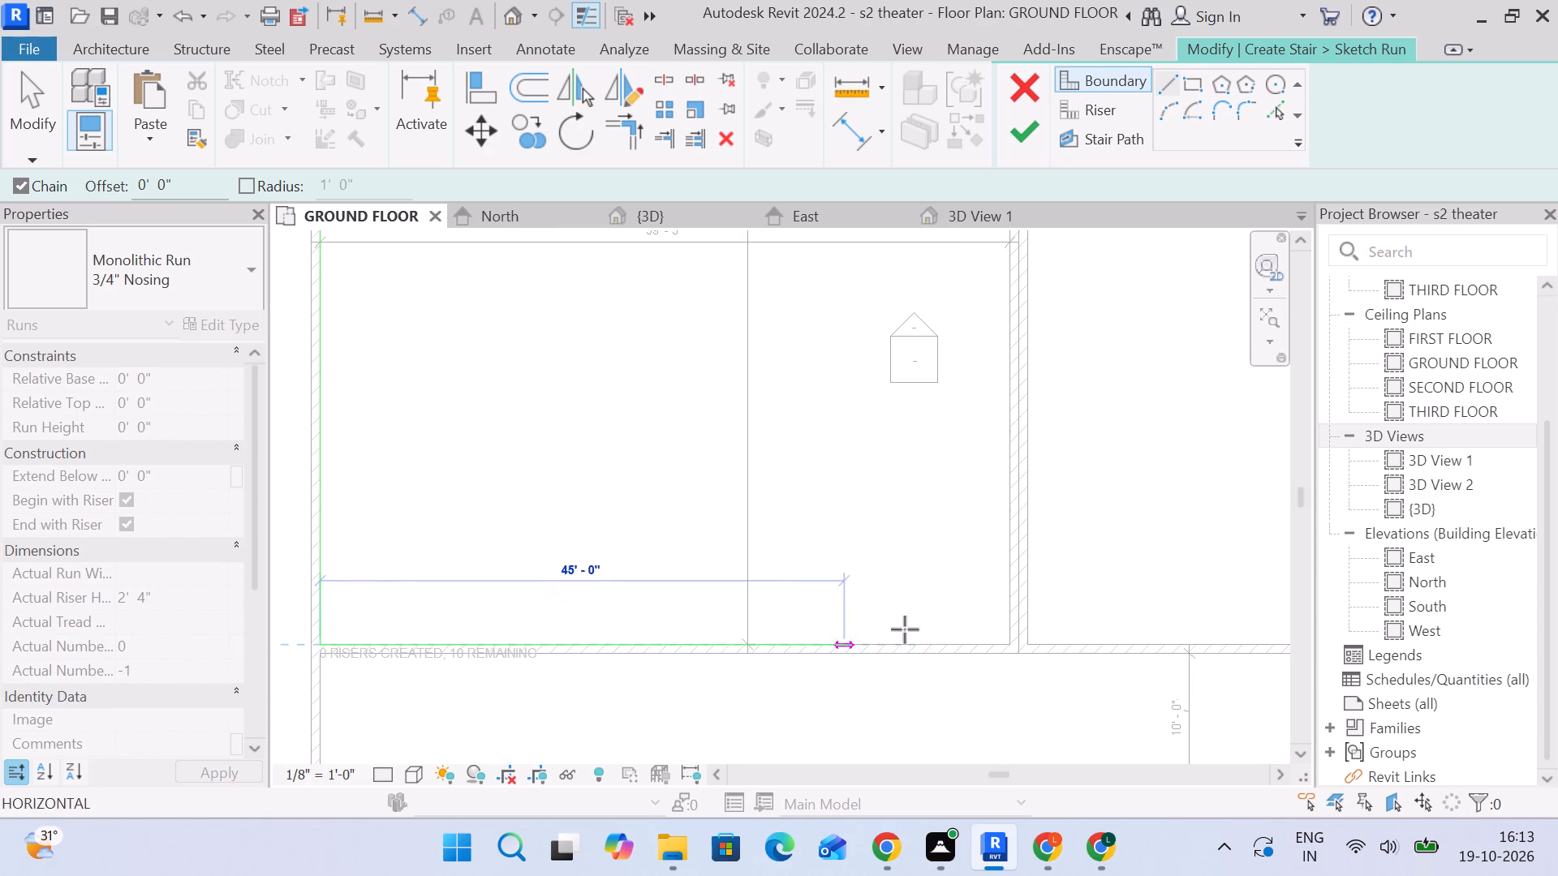
pyautogui.click(1014, 638)
pyautogui.scroll(-3, 983, 510)
pyautogui.moveTo(975, 548); pyautogui.dragTo(961, 764, button='middle')
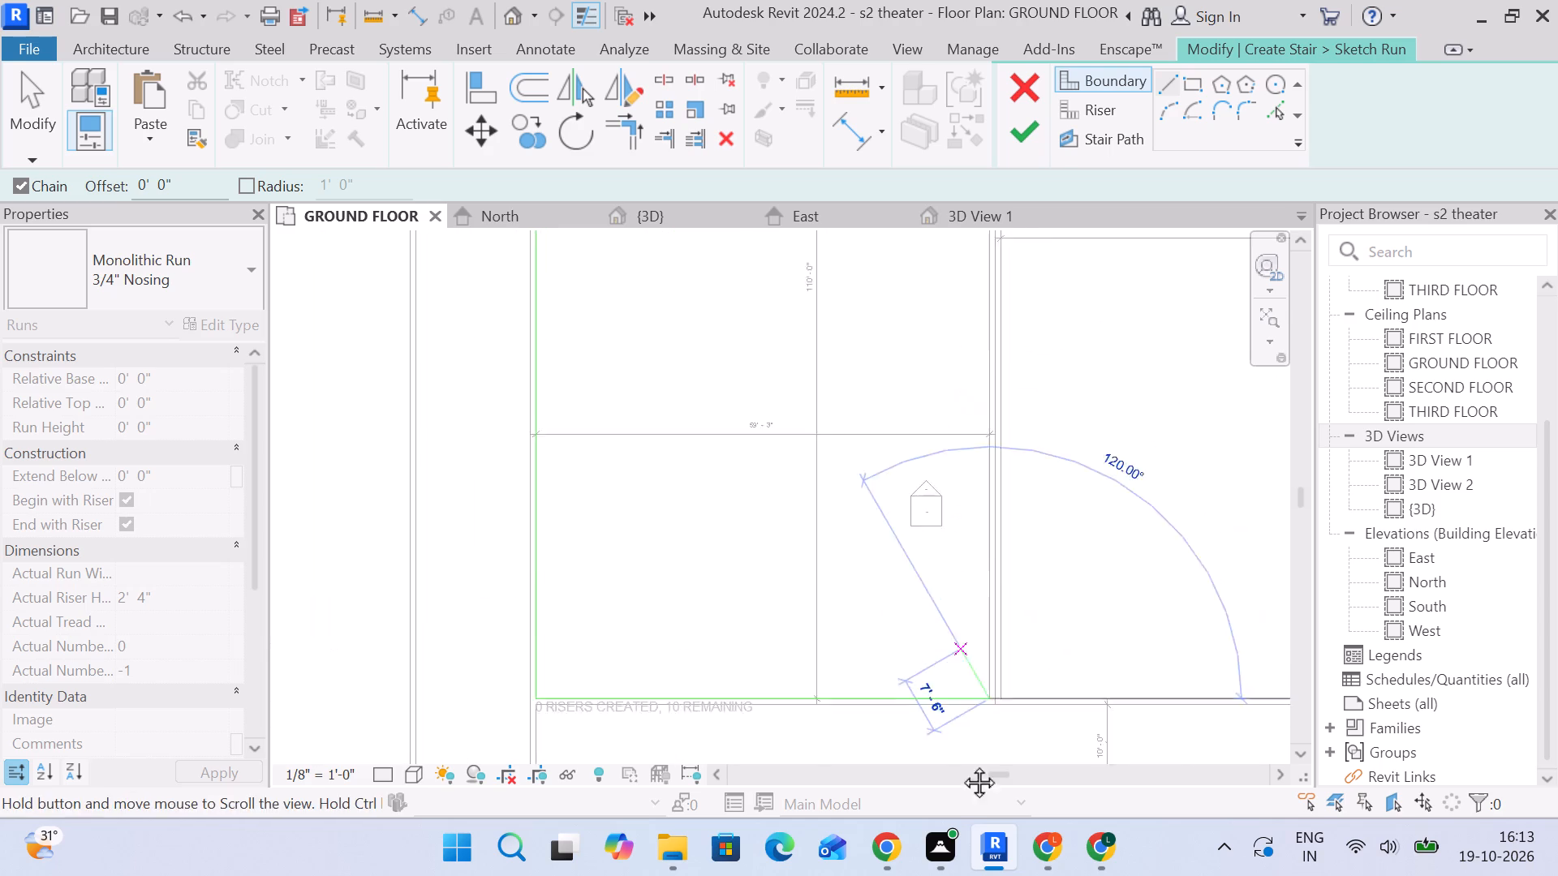
pyautogui.moveTo(961, 764); pyautogui.dragTo(961, 783, button='middle')
pyautogui.scroll(-4, 997, 430)
pyautogui.moveTo(990, 455); pyautogui.dragTo(1005, 655, button='middle')
pyautogui.scroll(3, 1003, 386)
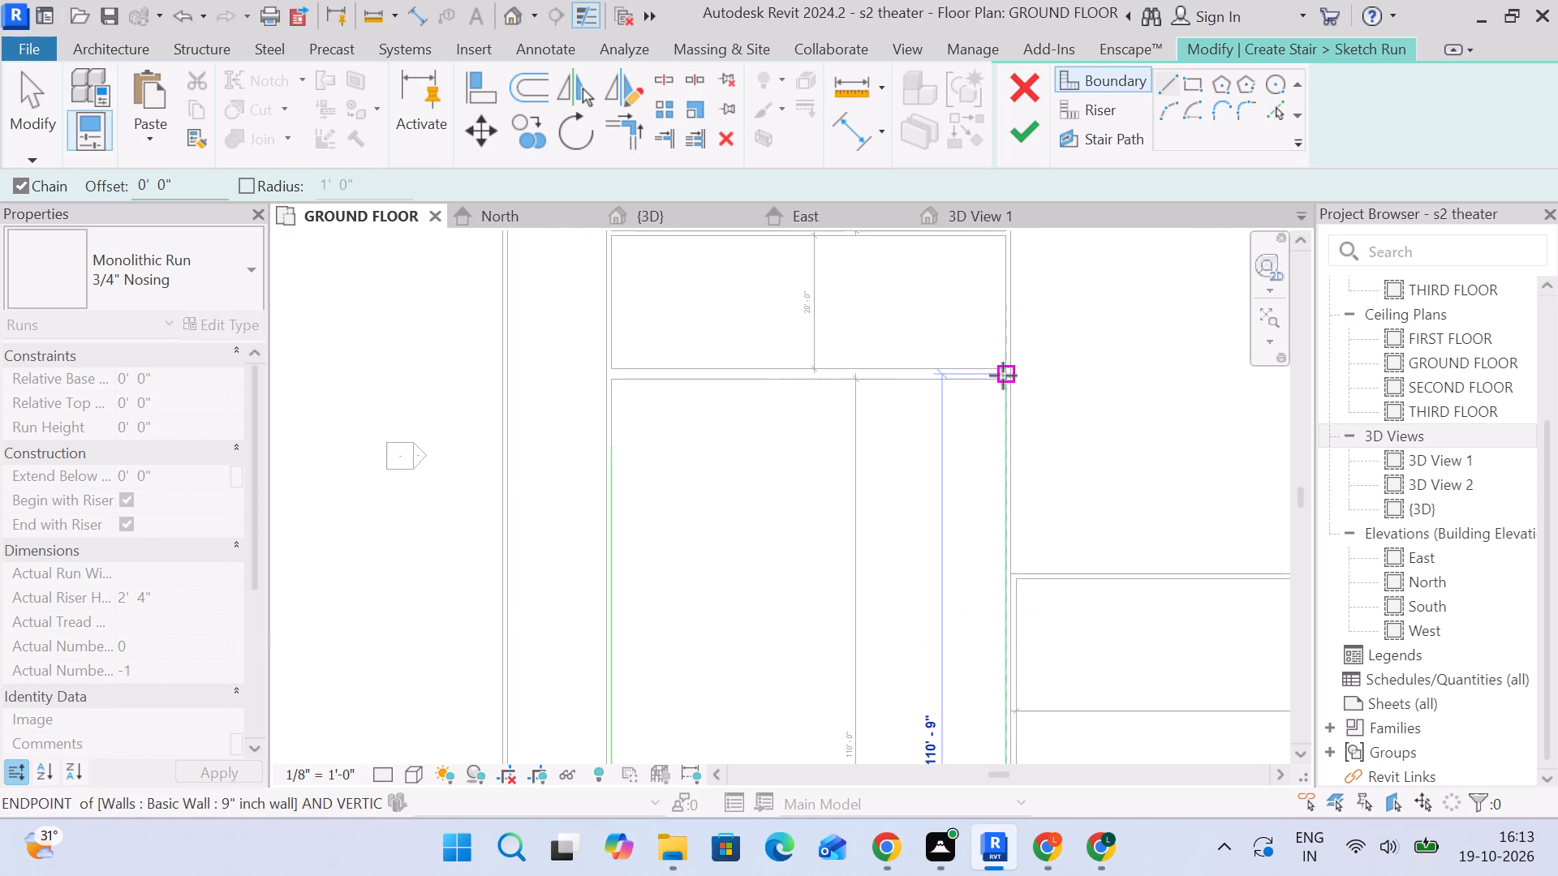
pyautogui.scroll(1, 1001, 415)
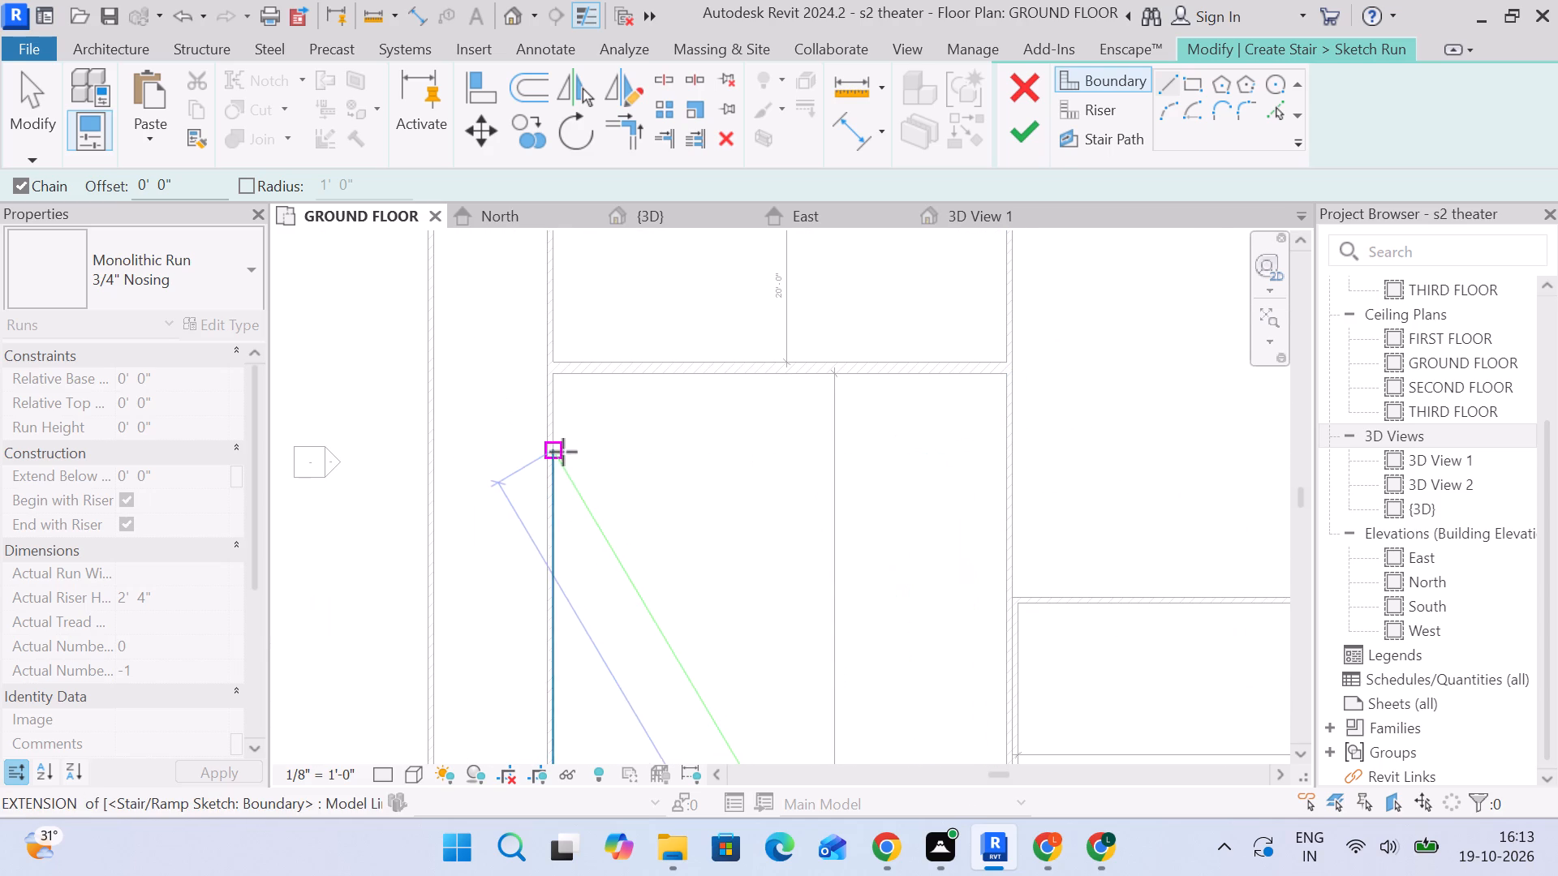
pyautogui.click(1008, 453)
pyautogui.press('Escape')
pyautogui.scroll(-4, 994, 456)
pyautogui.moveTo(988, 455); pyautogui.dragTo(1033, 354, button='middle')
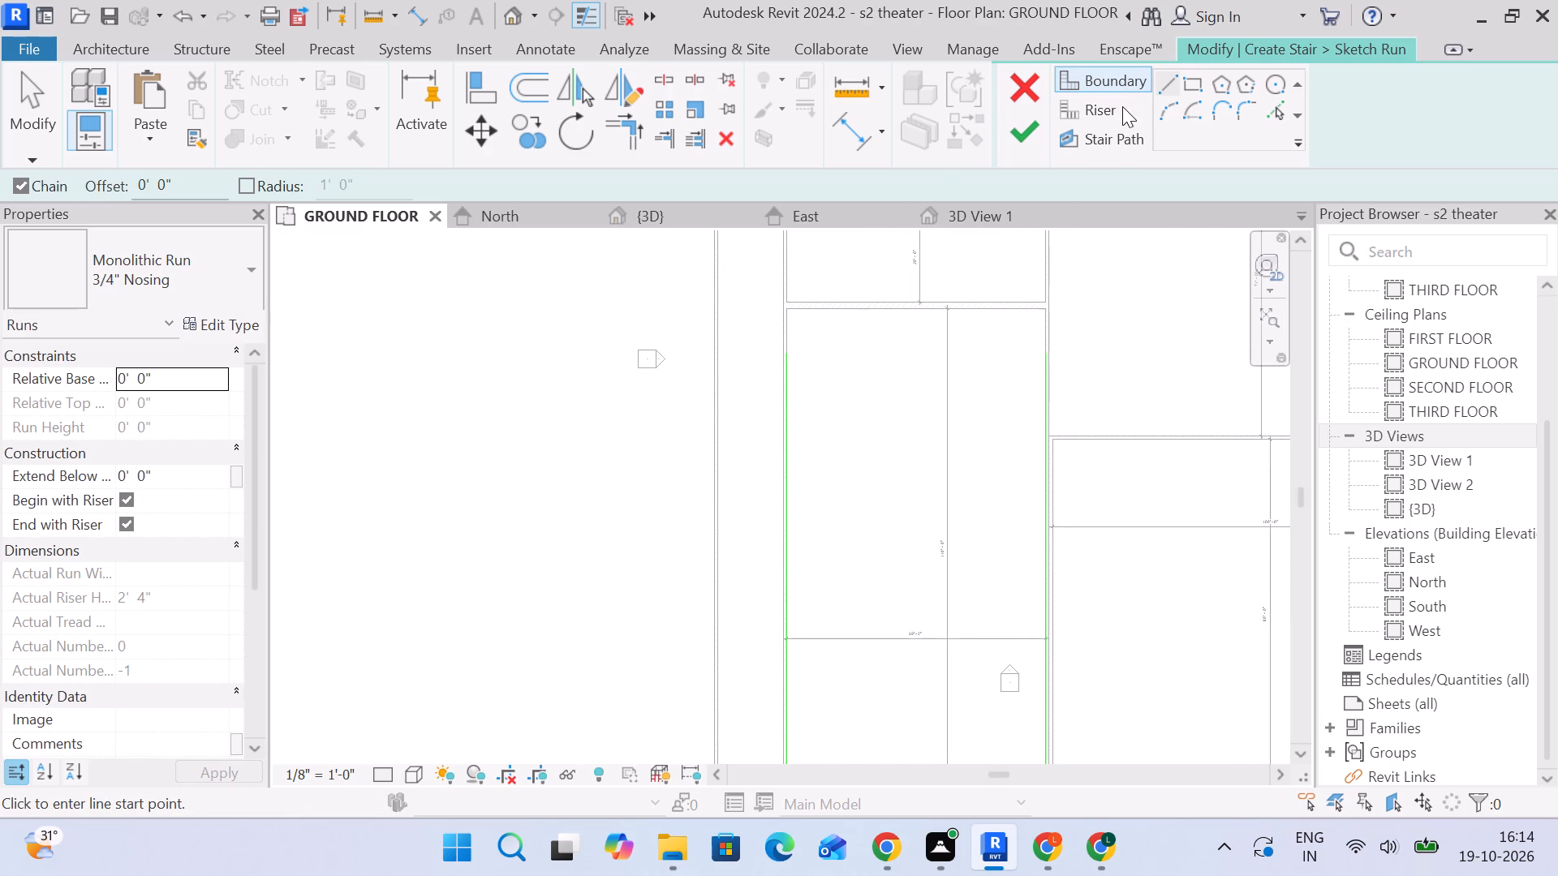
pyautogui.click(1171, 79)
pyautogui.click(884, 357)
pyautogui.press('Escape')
# Sketch a 59'-3" riser line connecting the upper ends of the west and east boundaries.
pyautogui.click(1104, 101)
pyautogui.scroll(3, 799, 351)
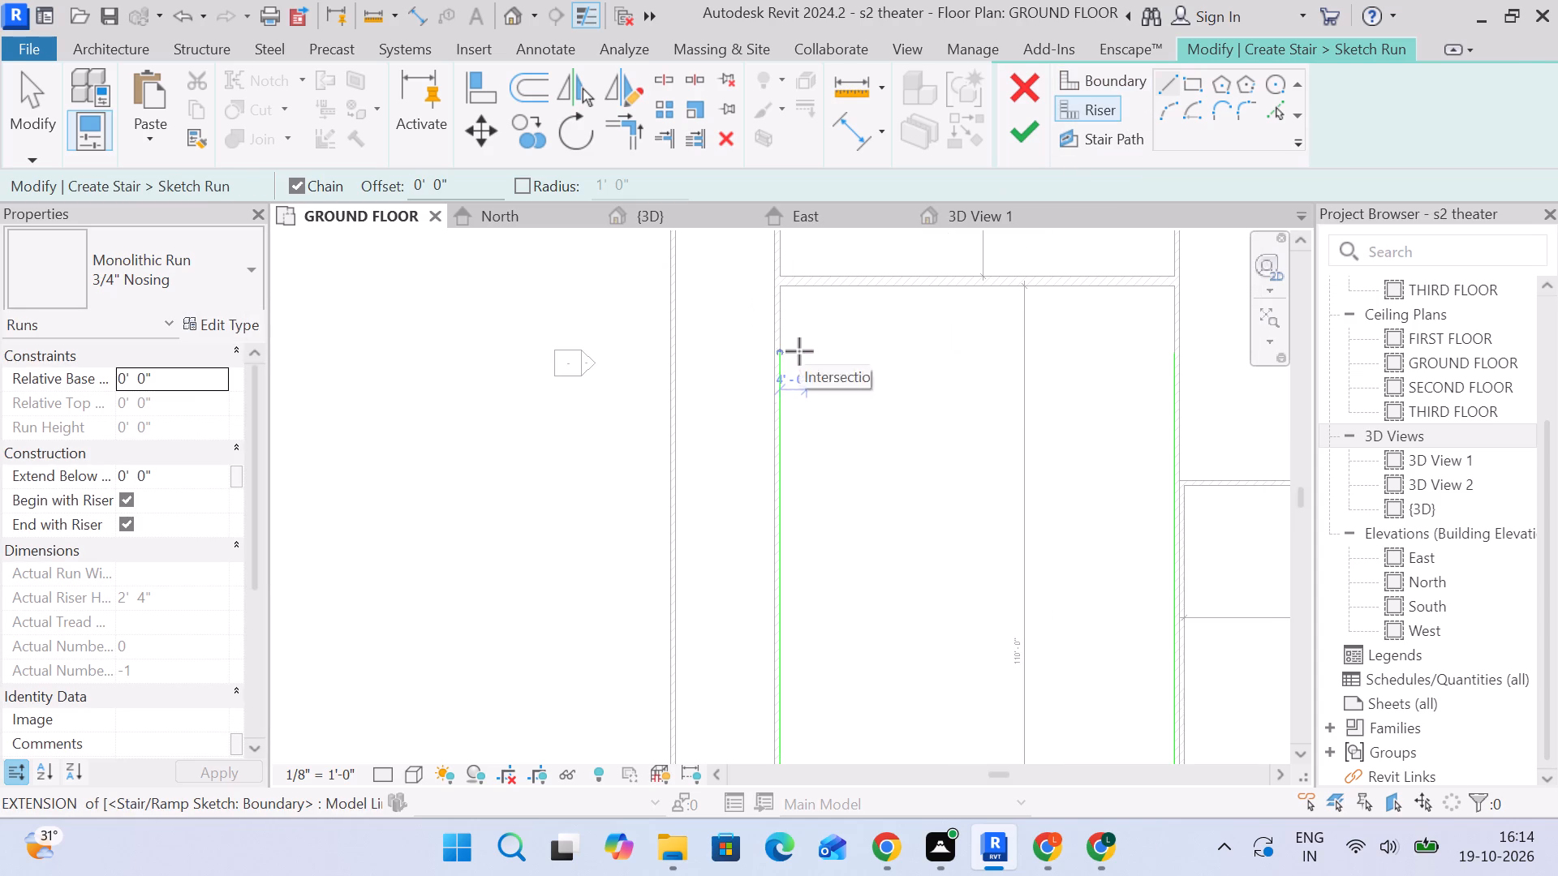
pyautogui.click(780, 352)
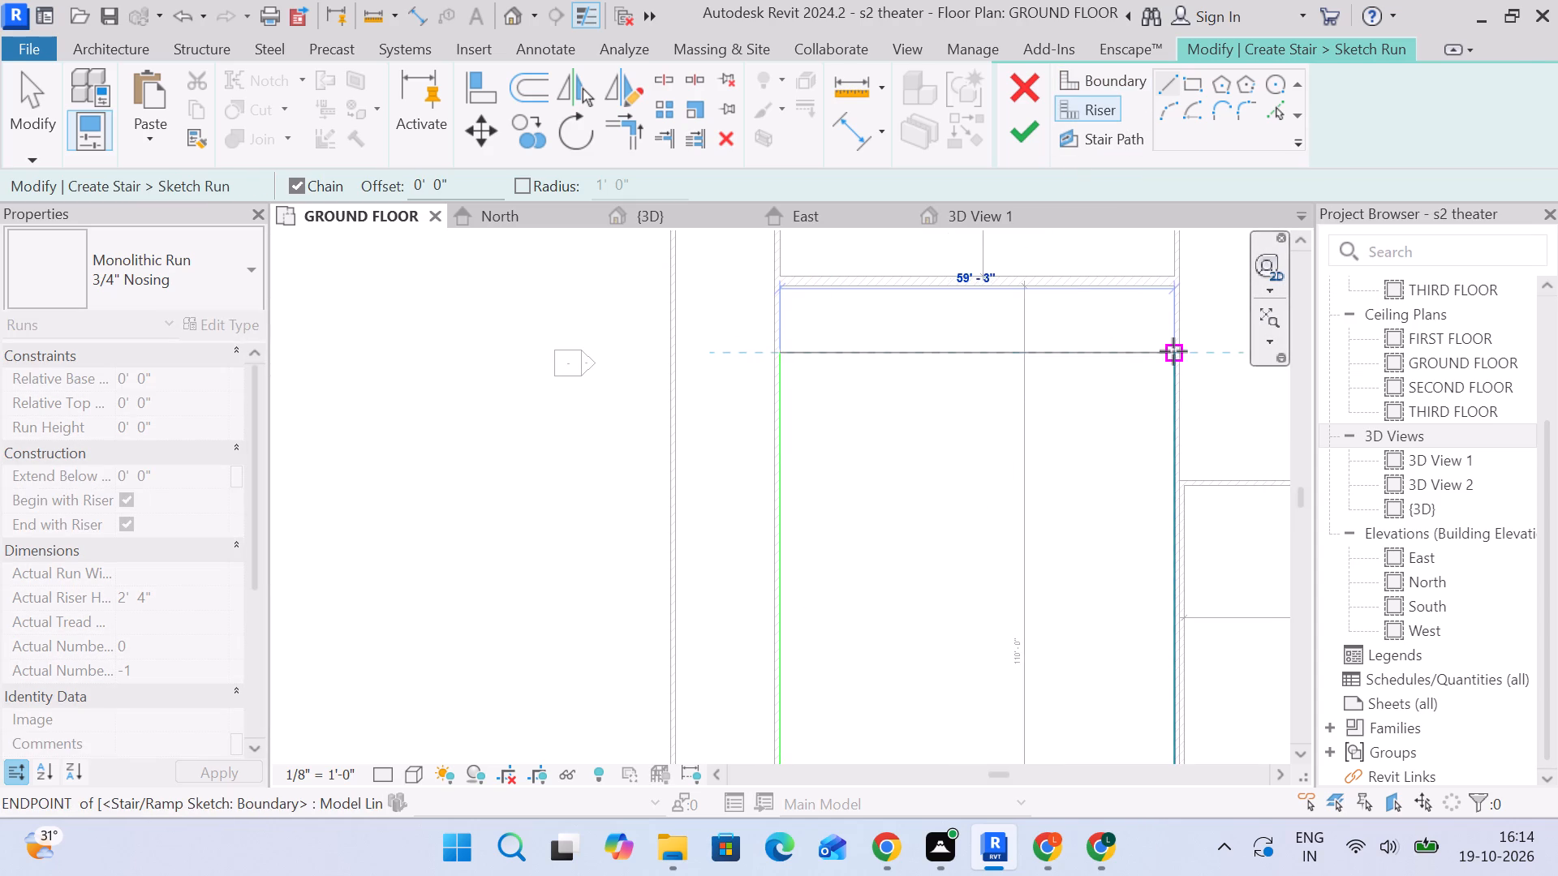
pyautogui.click(1173, 351)
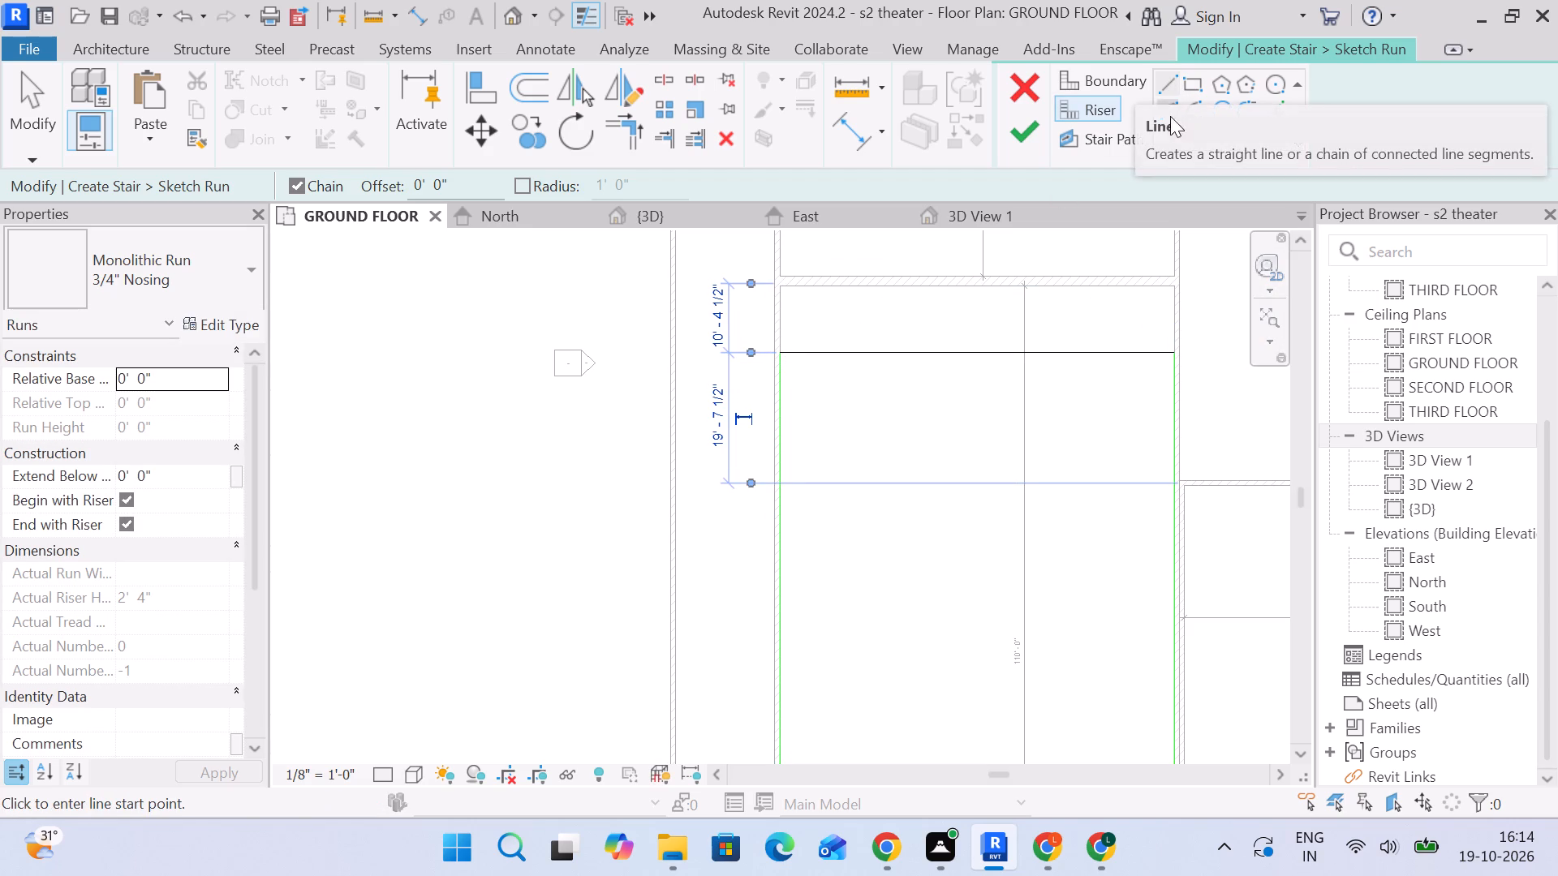
# Add nine more riser lines below the first by picking each preceding riser with a 3'-0" offset.
pyautogui.click(1280, 111)
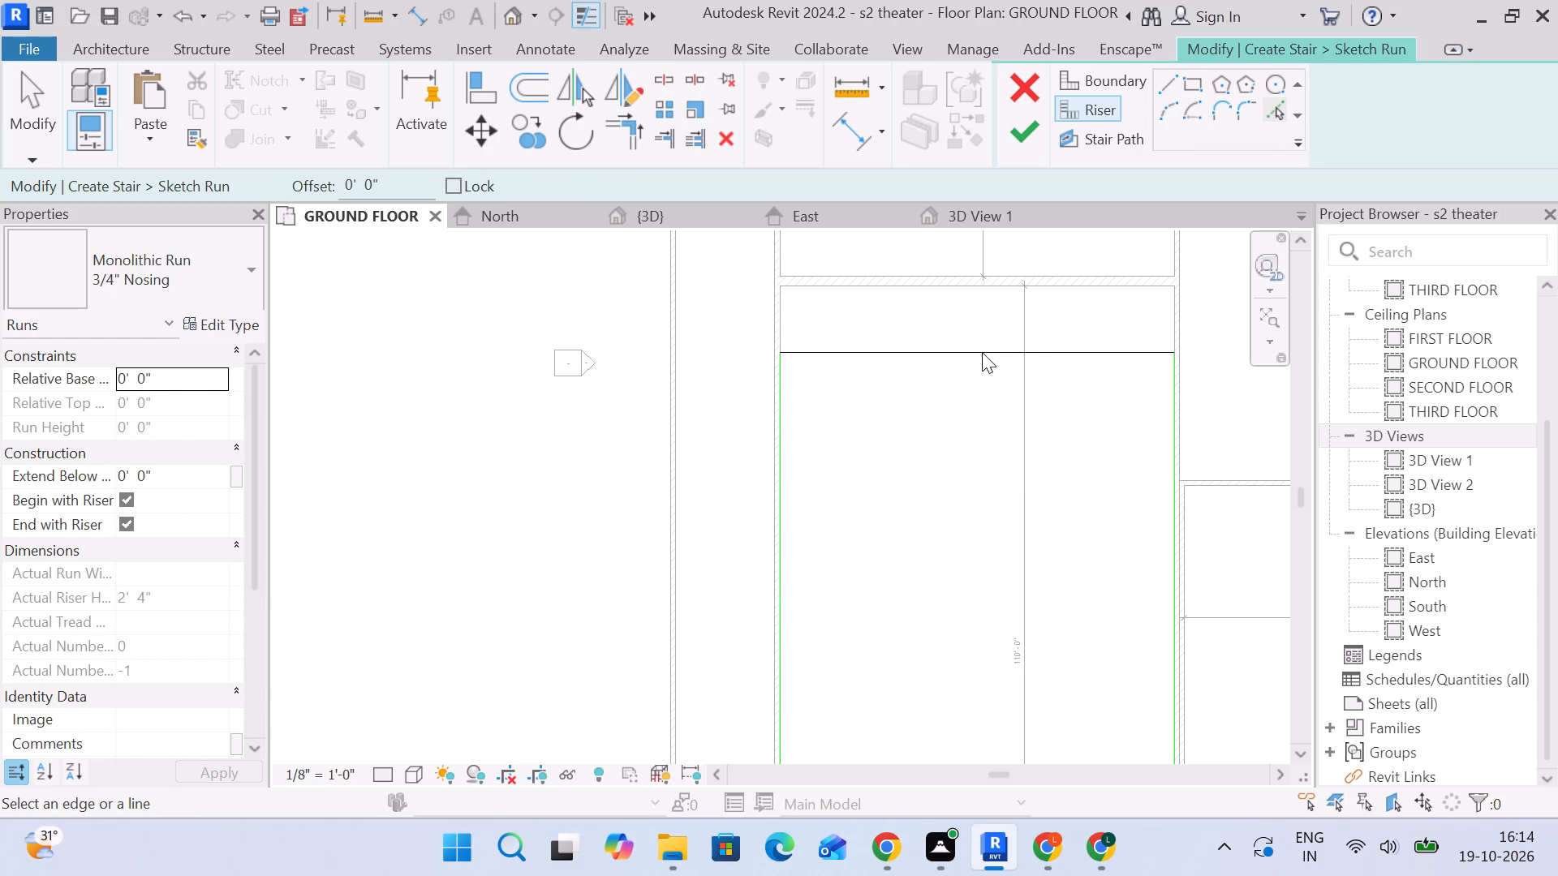
pyautogui.moveTo(415, 191); pyautogui.dragTo(267, 201)
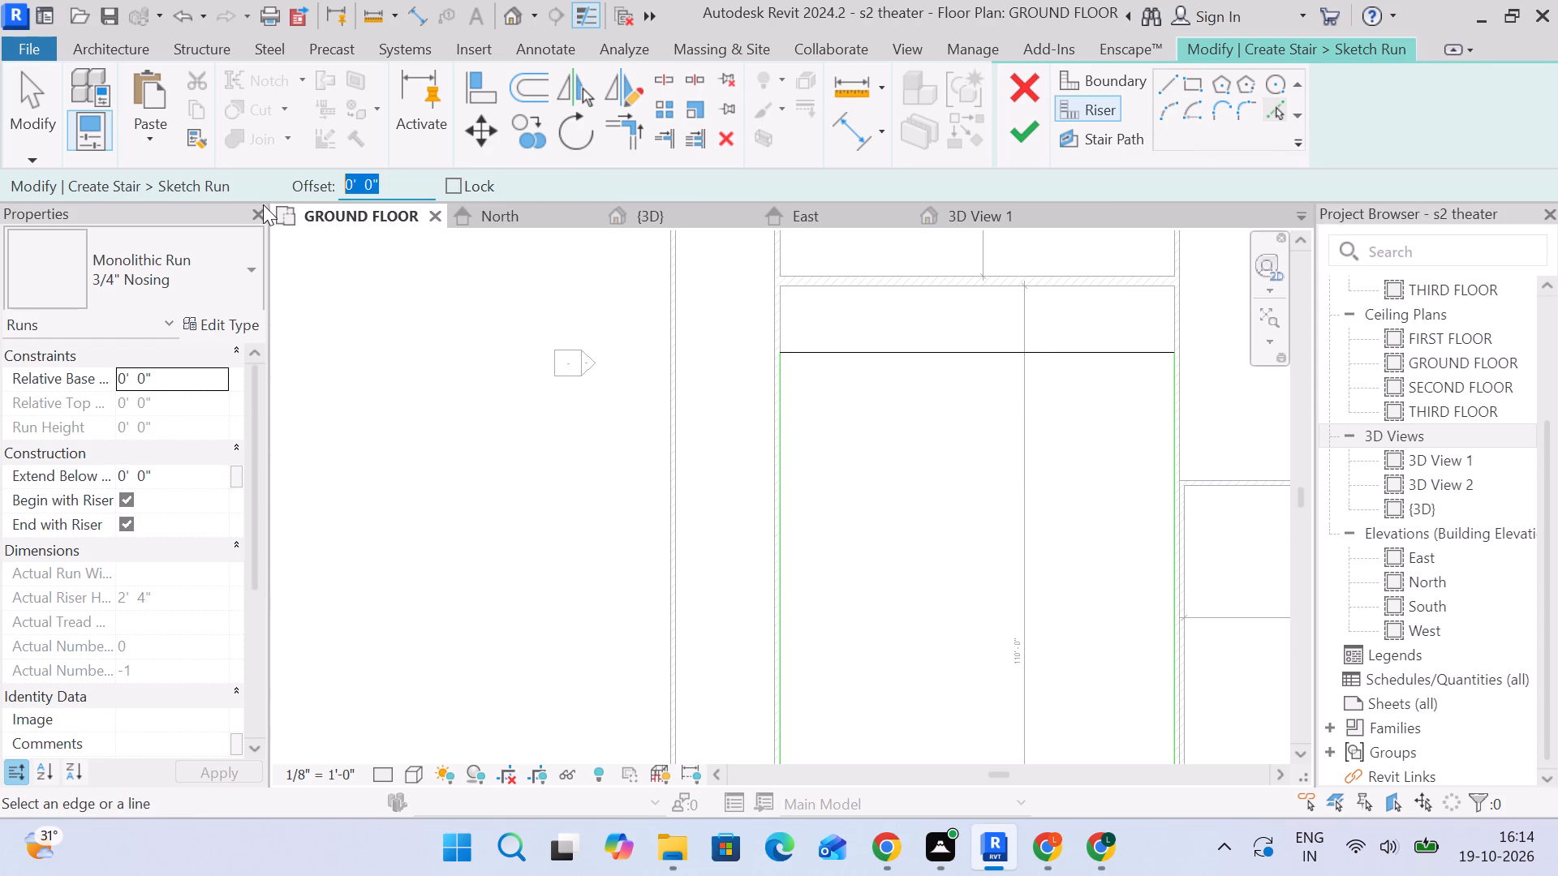
pyautogui.write("3'")
pyautogui.press('Return')
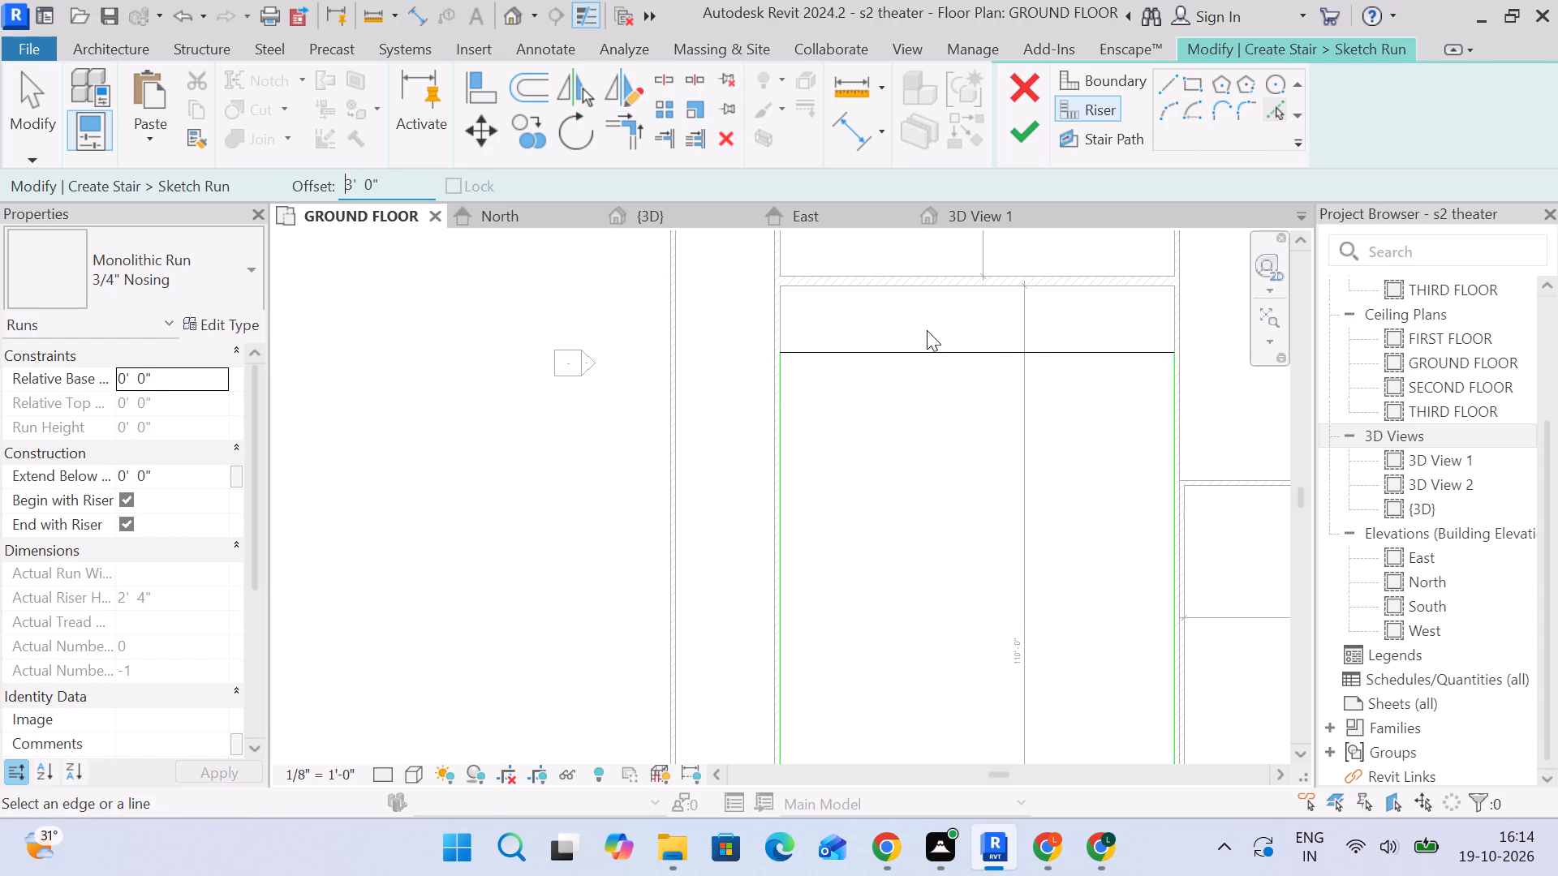
pyautogui.click(936, 354)
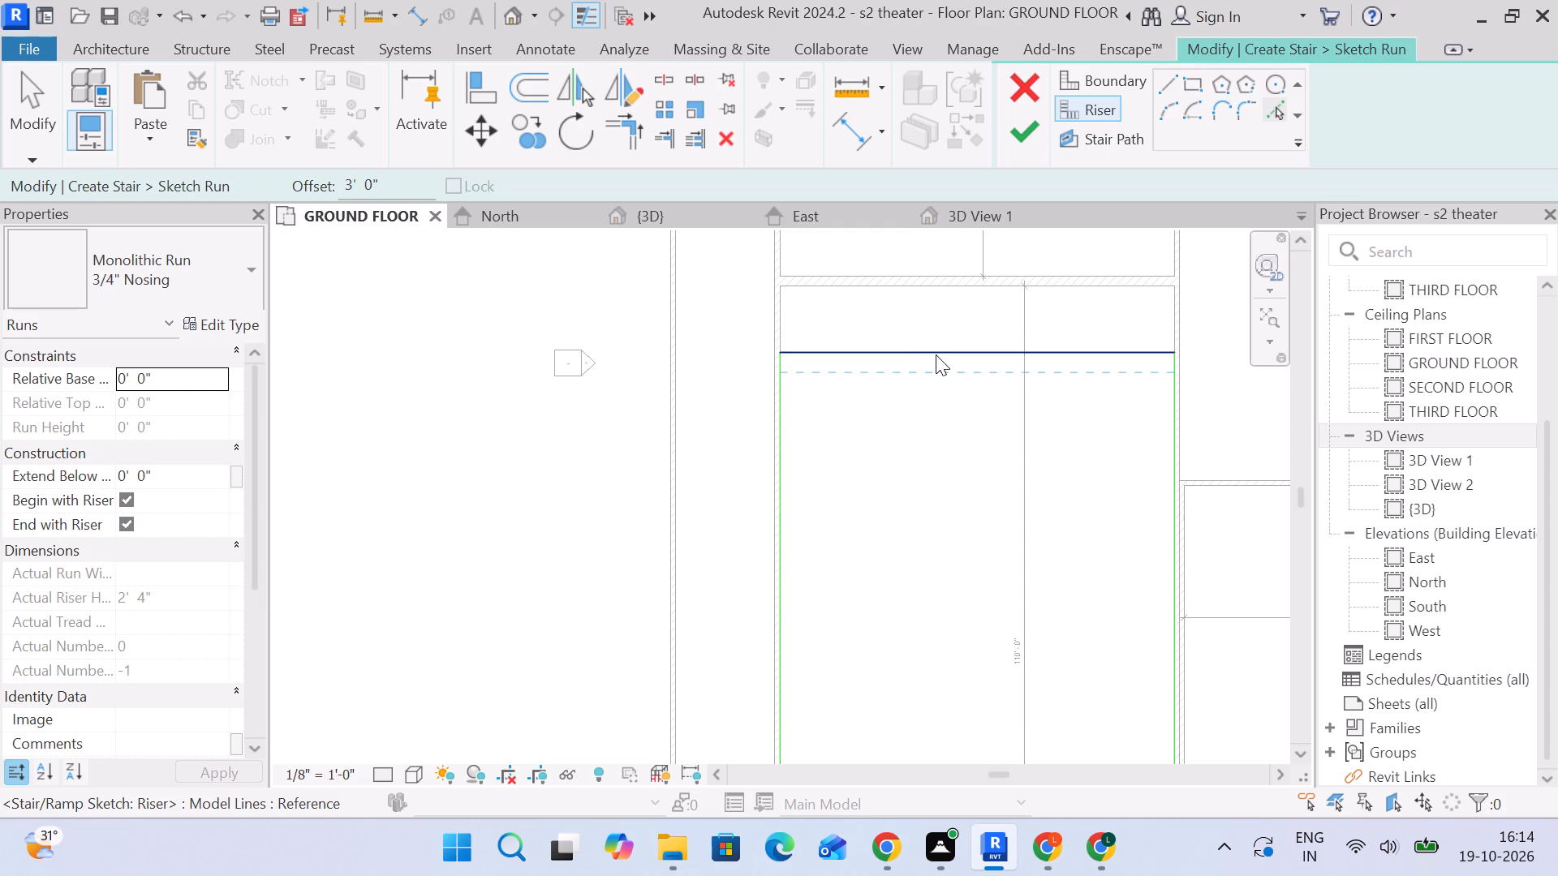
pyautogui.click(940, 381)
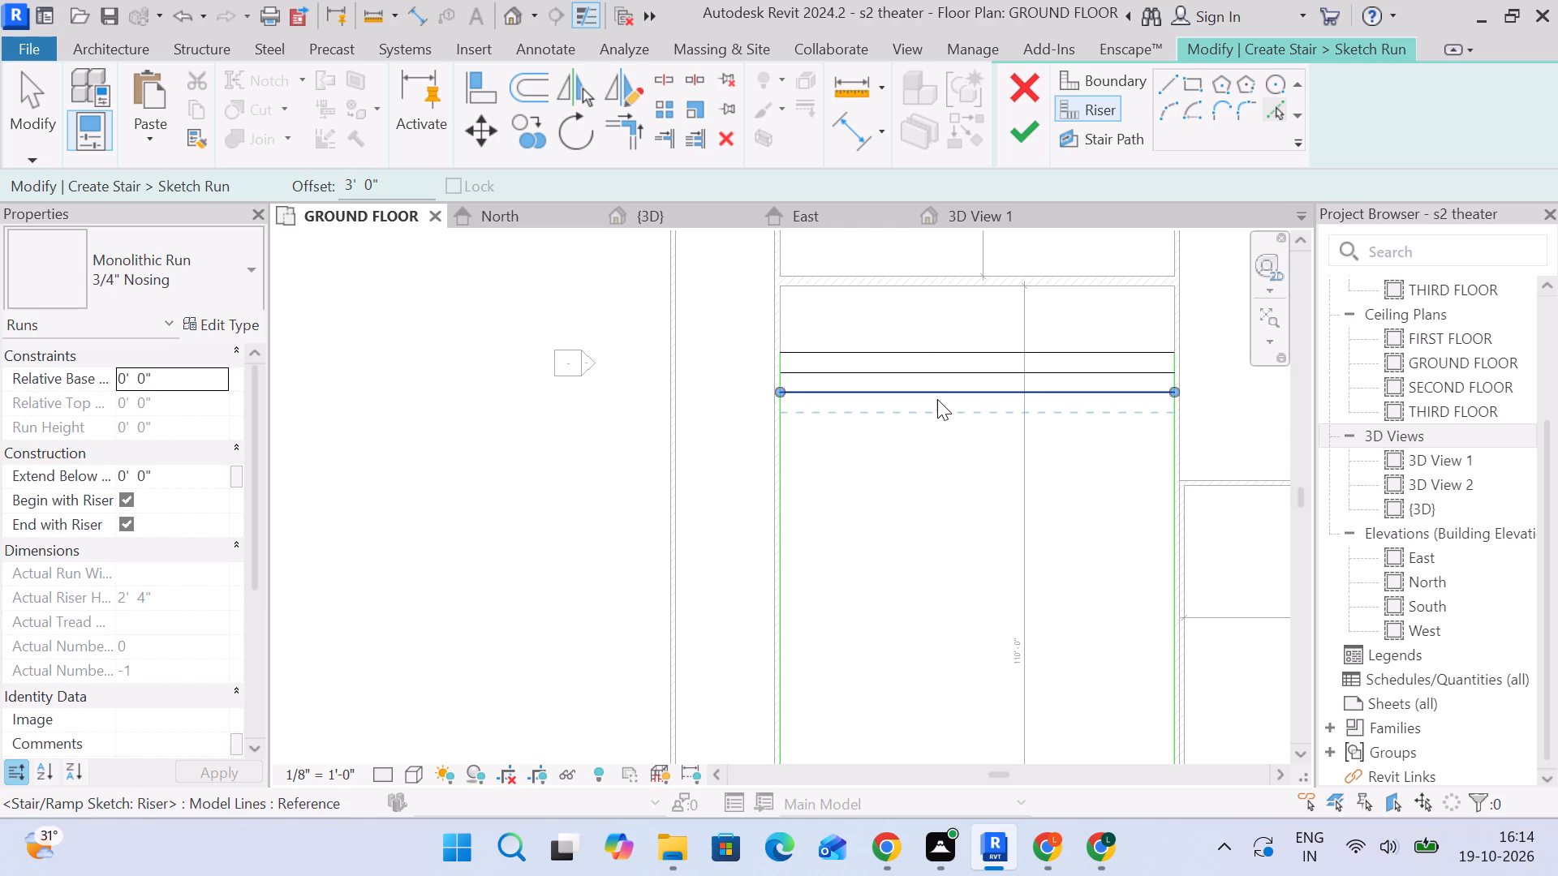
pyautogui.click(937, 399)
pyautogui.click(937, 418)
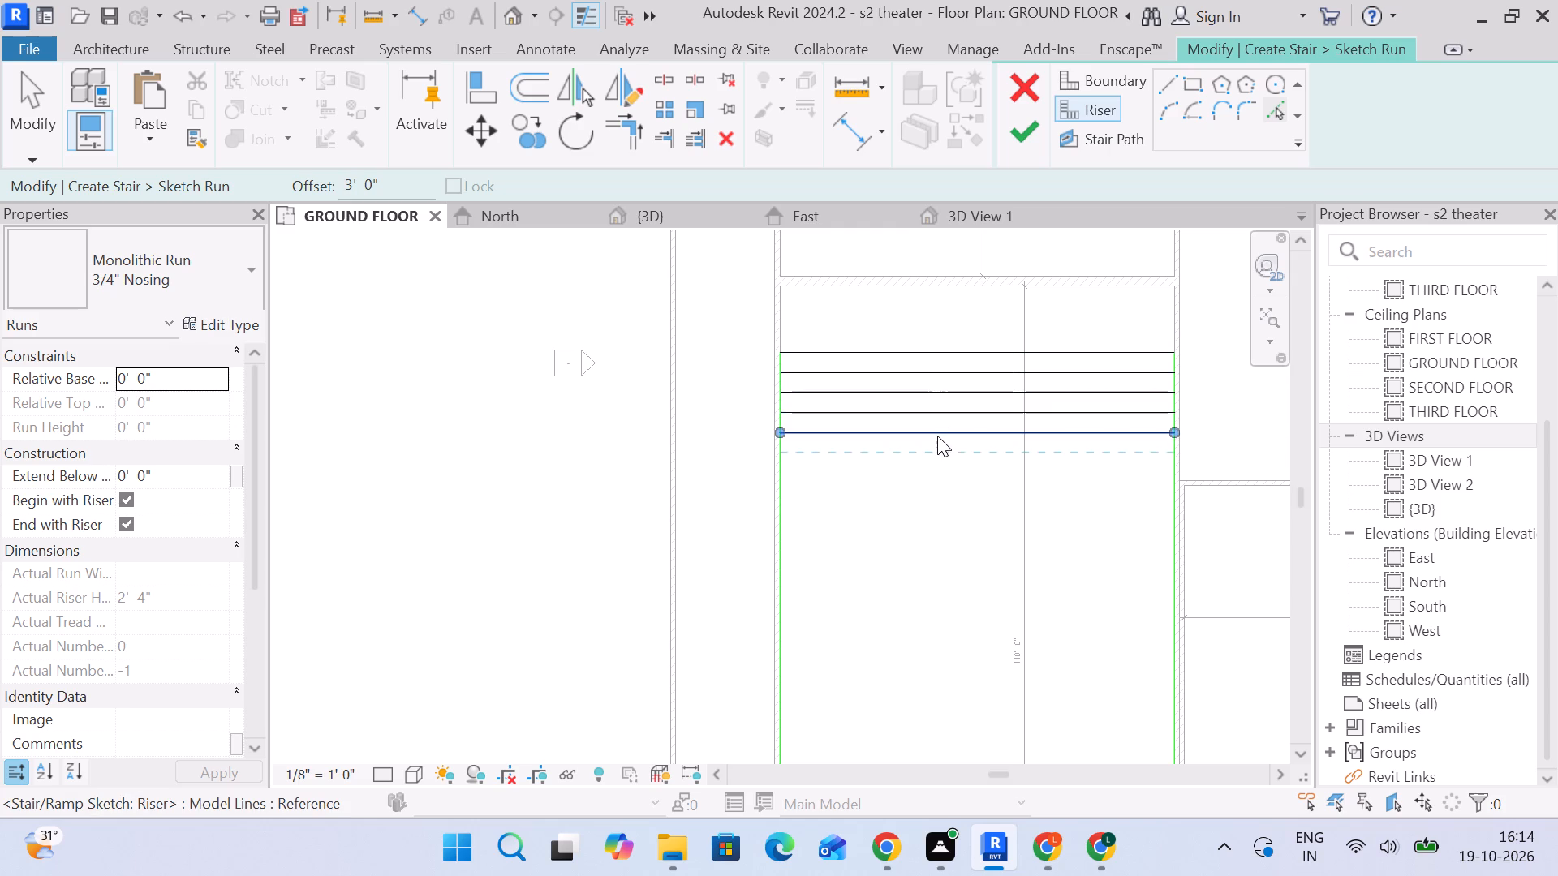
pyautogui.click(937, 436)
pyautogui.click(934, 460)
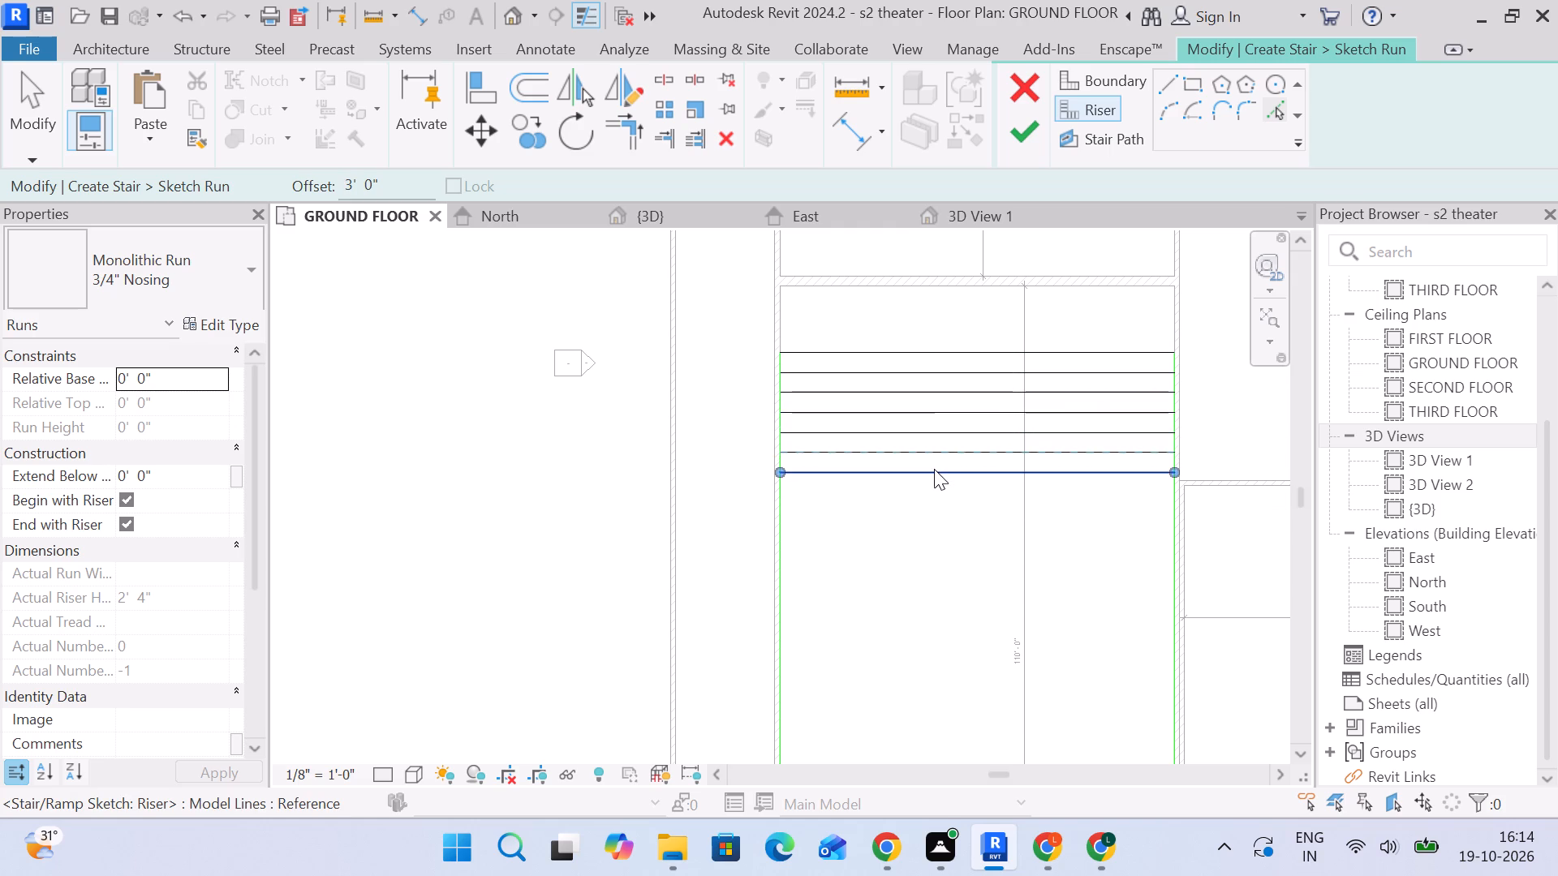
pyautogui.click(936, 474)
pyautogui.click(939, 496)
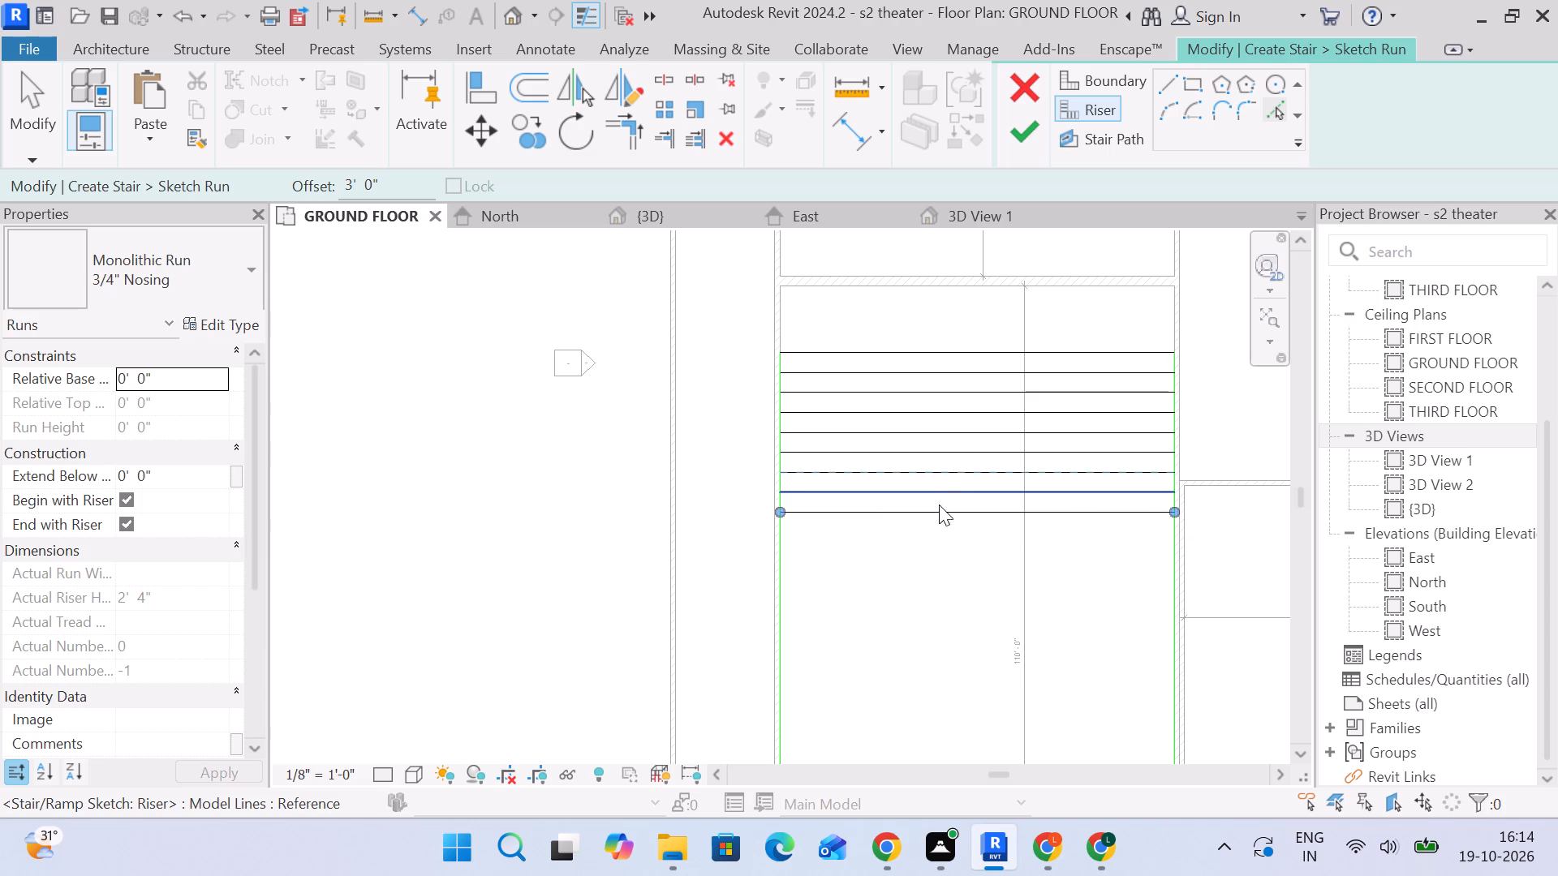
pyautogui.click(936, 522)
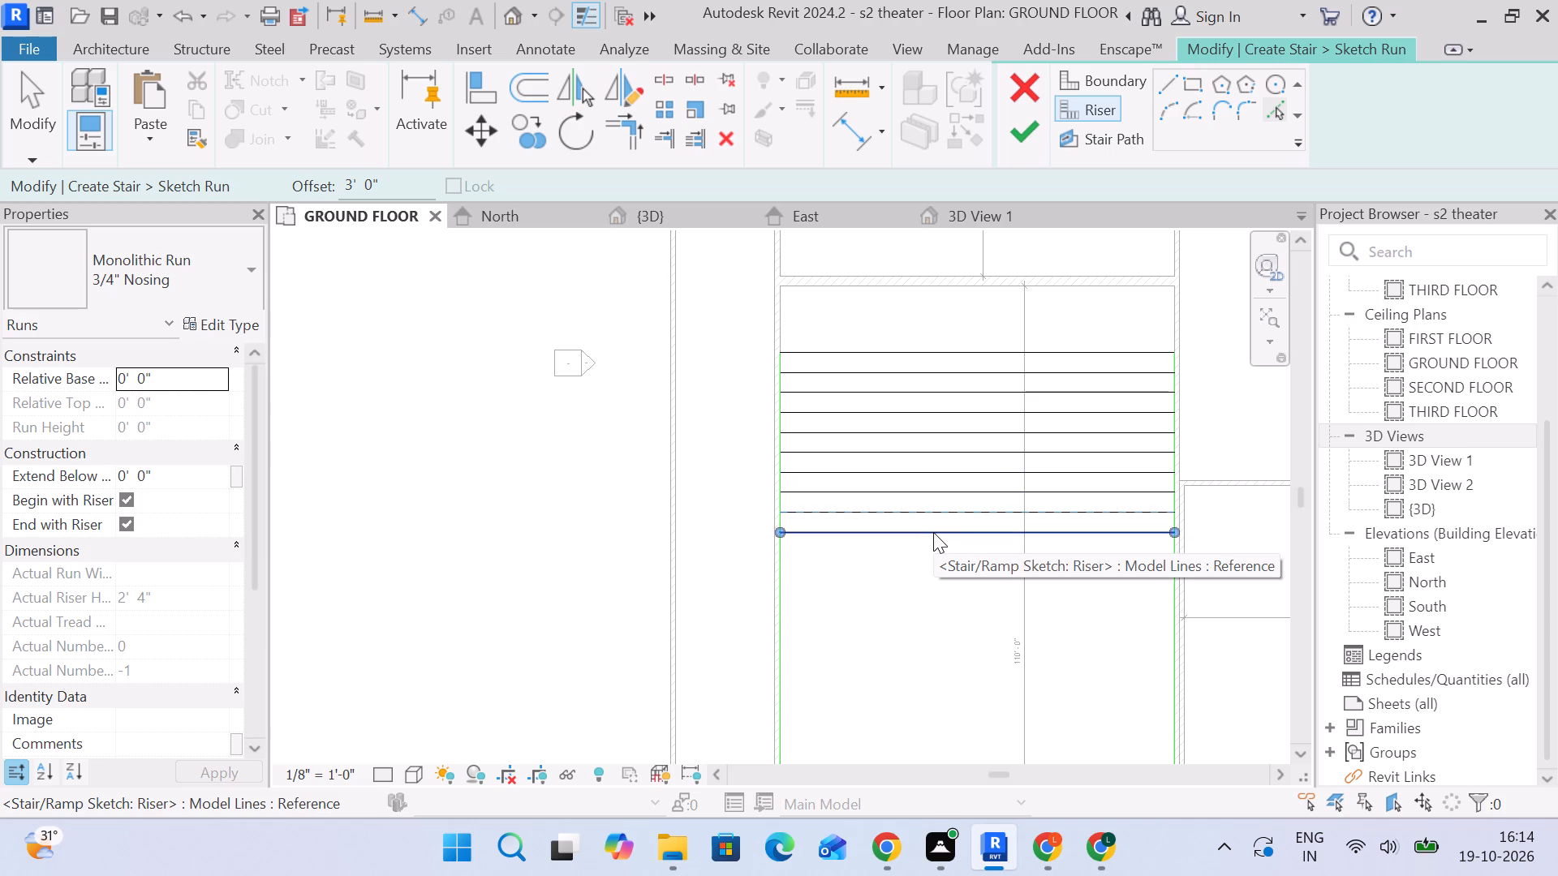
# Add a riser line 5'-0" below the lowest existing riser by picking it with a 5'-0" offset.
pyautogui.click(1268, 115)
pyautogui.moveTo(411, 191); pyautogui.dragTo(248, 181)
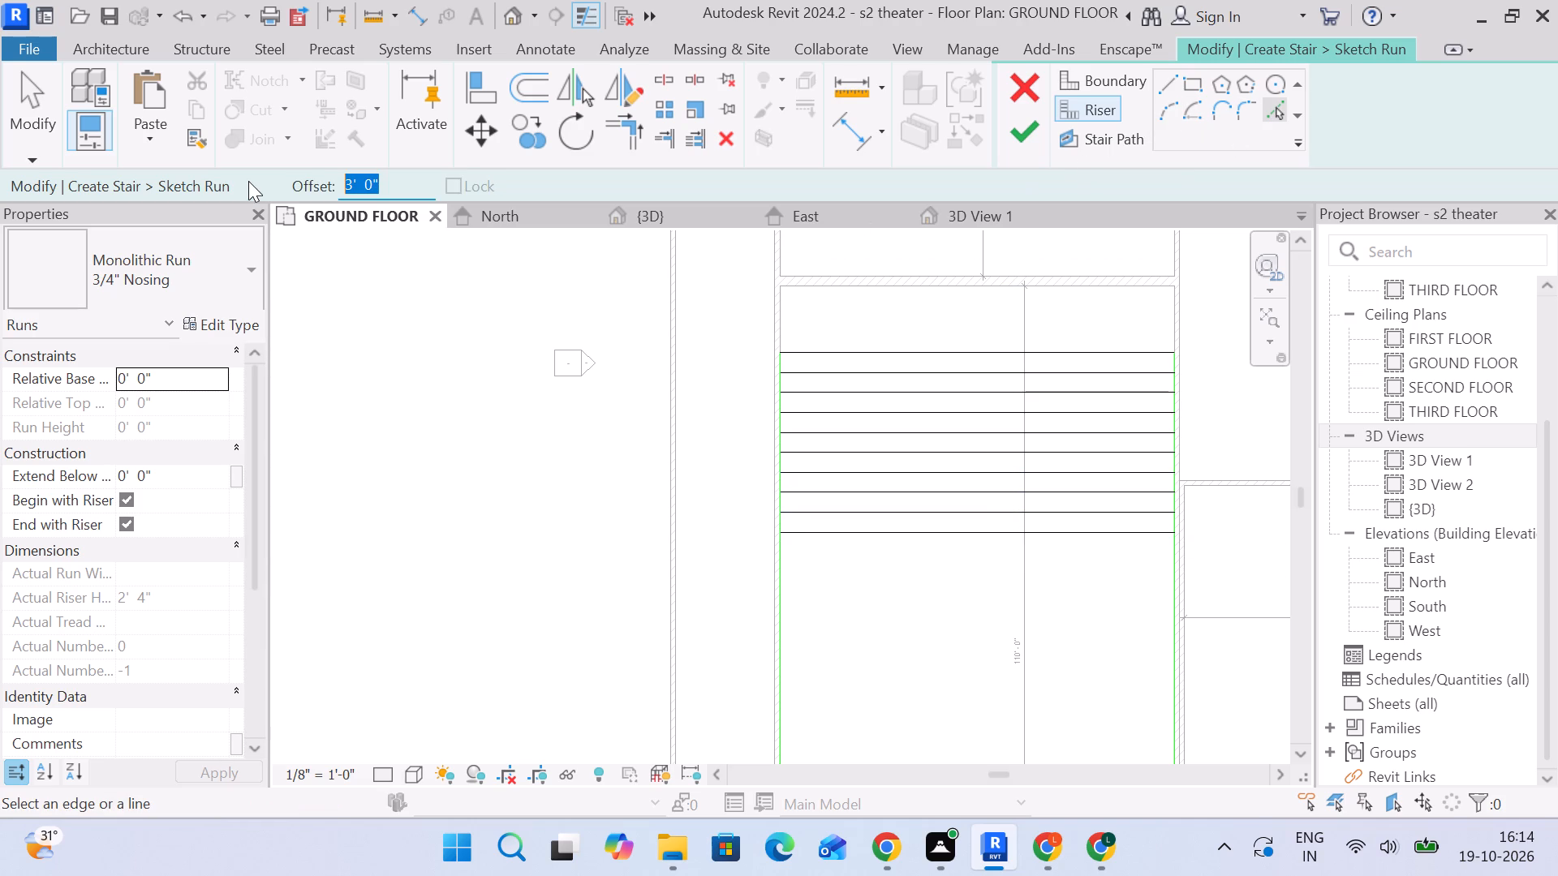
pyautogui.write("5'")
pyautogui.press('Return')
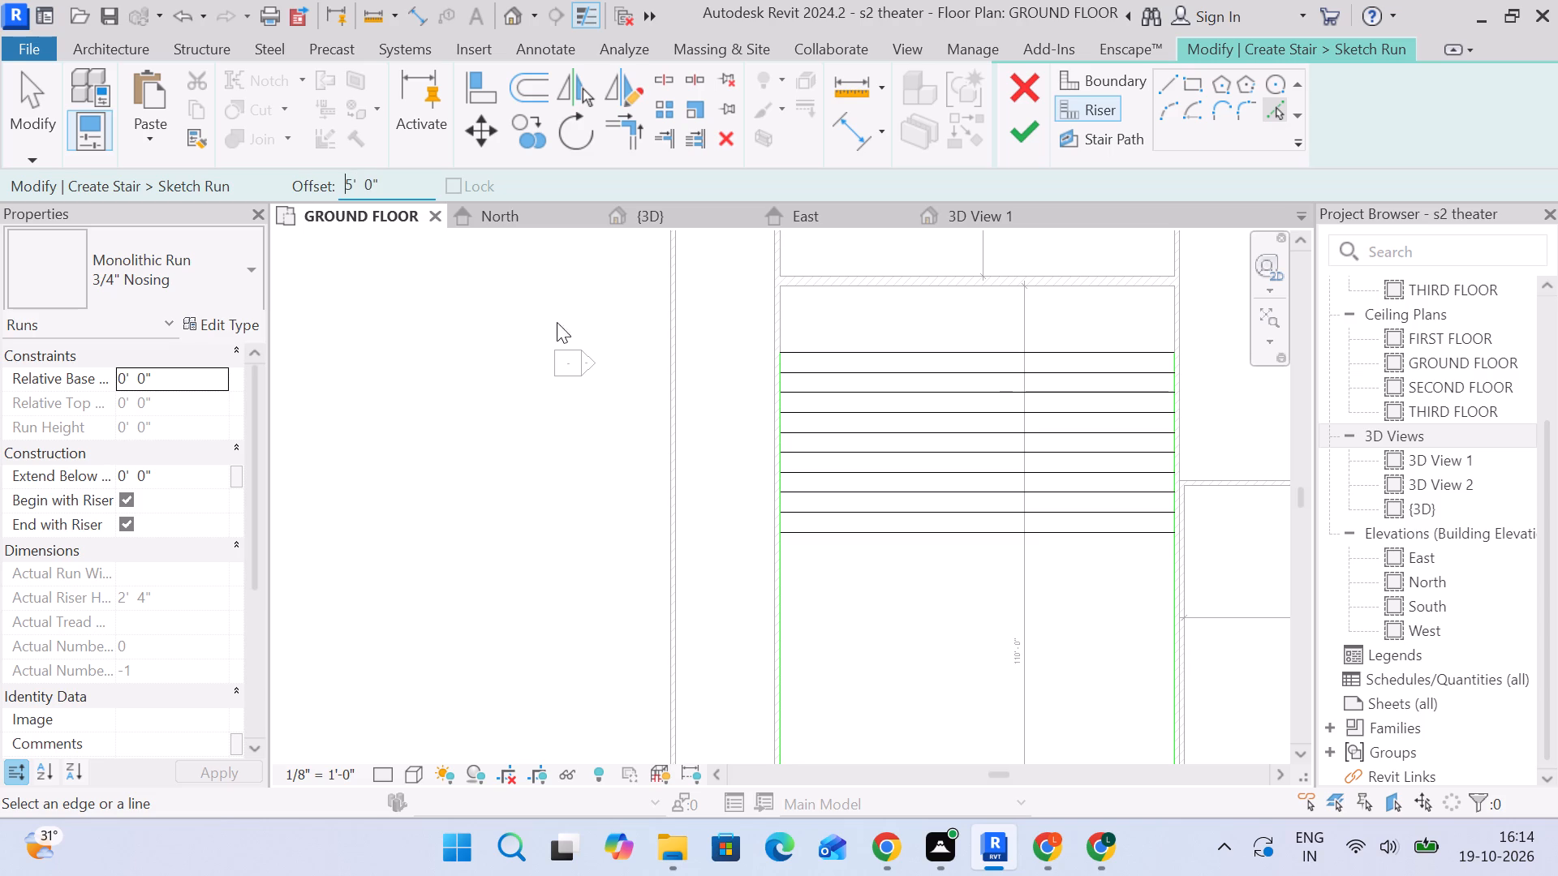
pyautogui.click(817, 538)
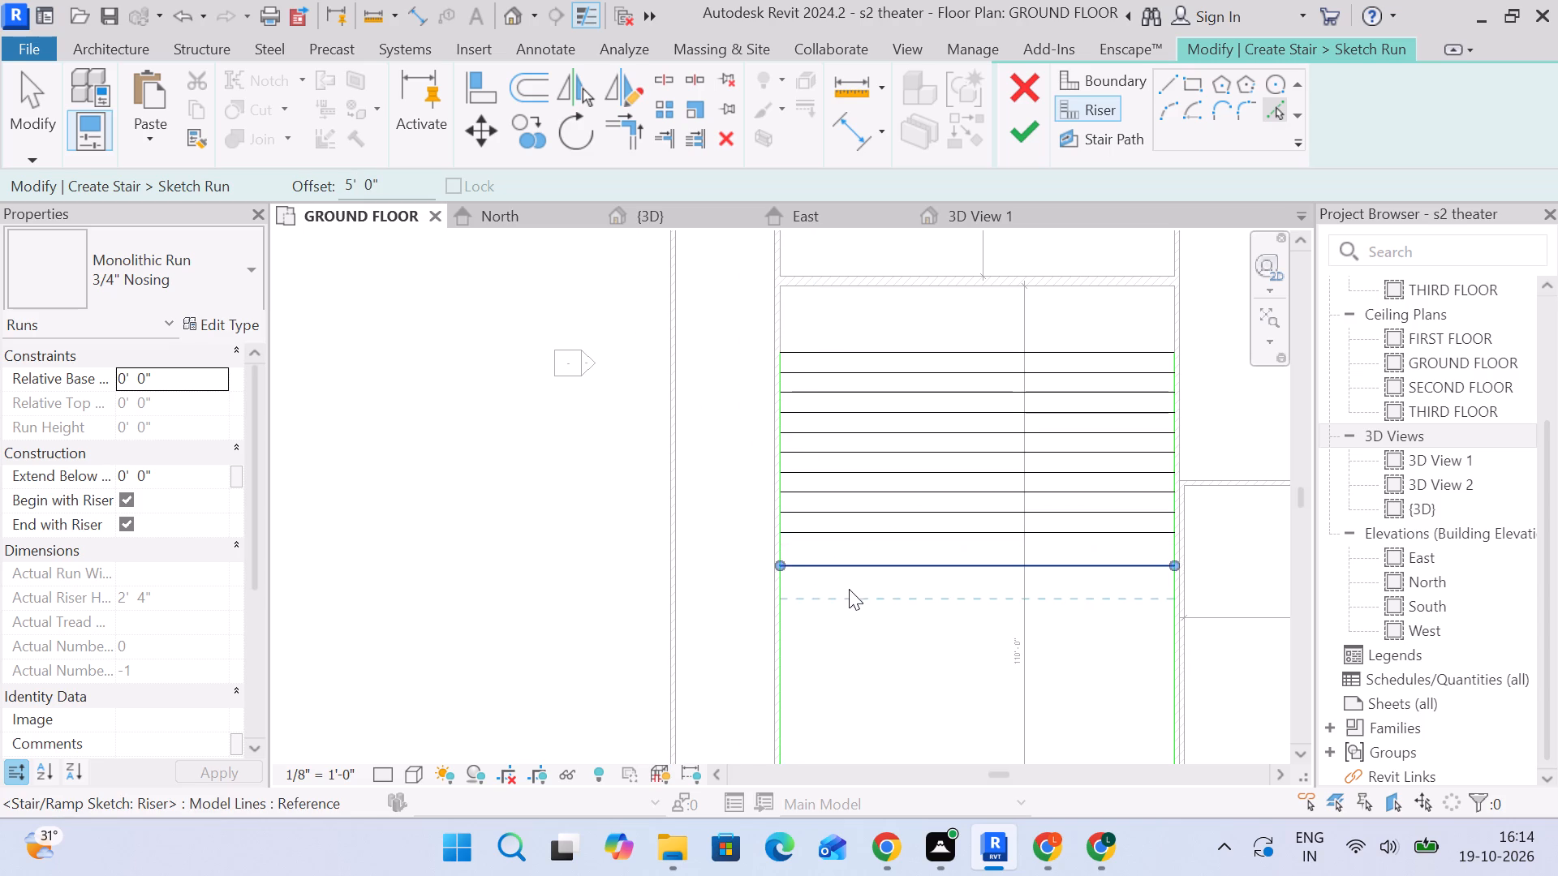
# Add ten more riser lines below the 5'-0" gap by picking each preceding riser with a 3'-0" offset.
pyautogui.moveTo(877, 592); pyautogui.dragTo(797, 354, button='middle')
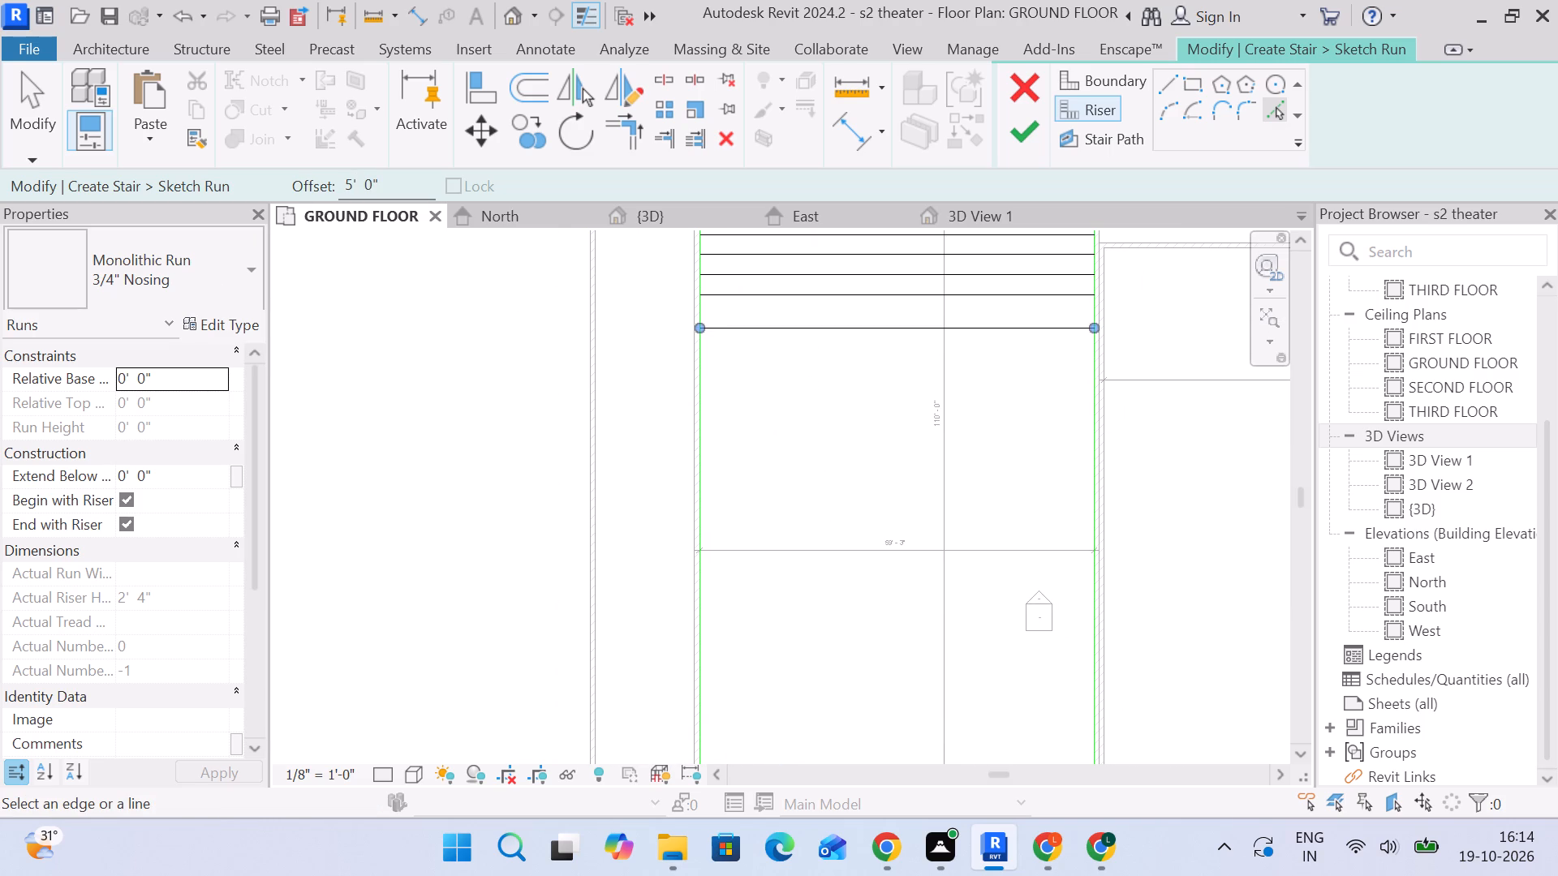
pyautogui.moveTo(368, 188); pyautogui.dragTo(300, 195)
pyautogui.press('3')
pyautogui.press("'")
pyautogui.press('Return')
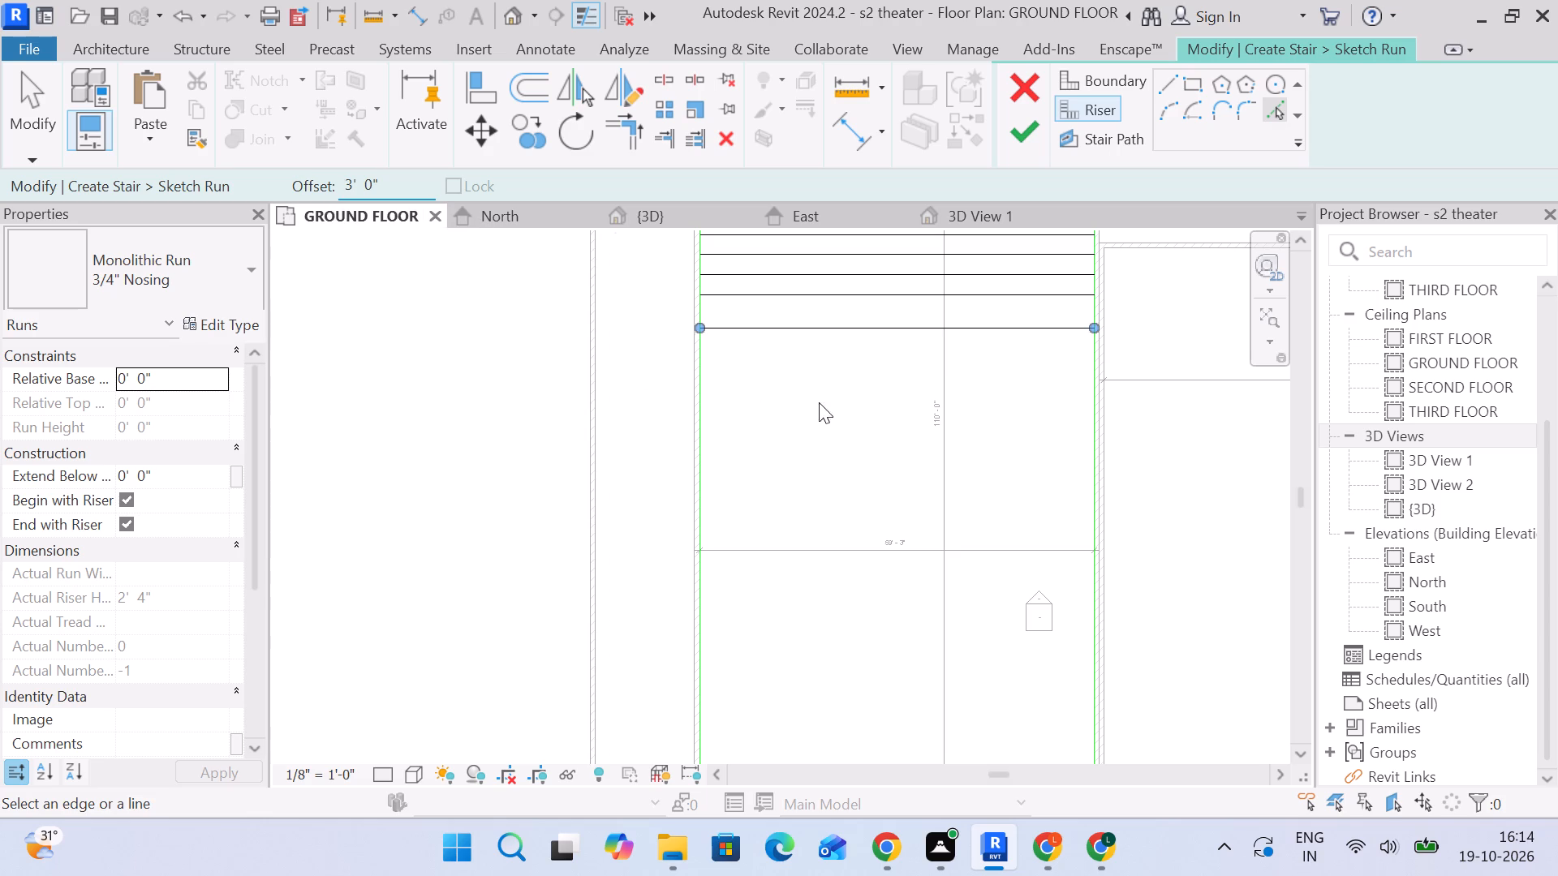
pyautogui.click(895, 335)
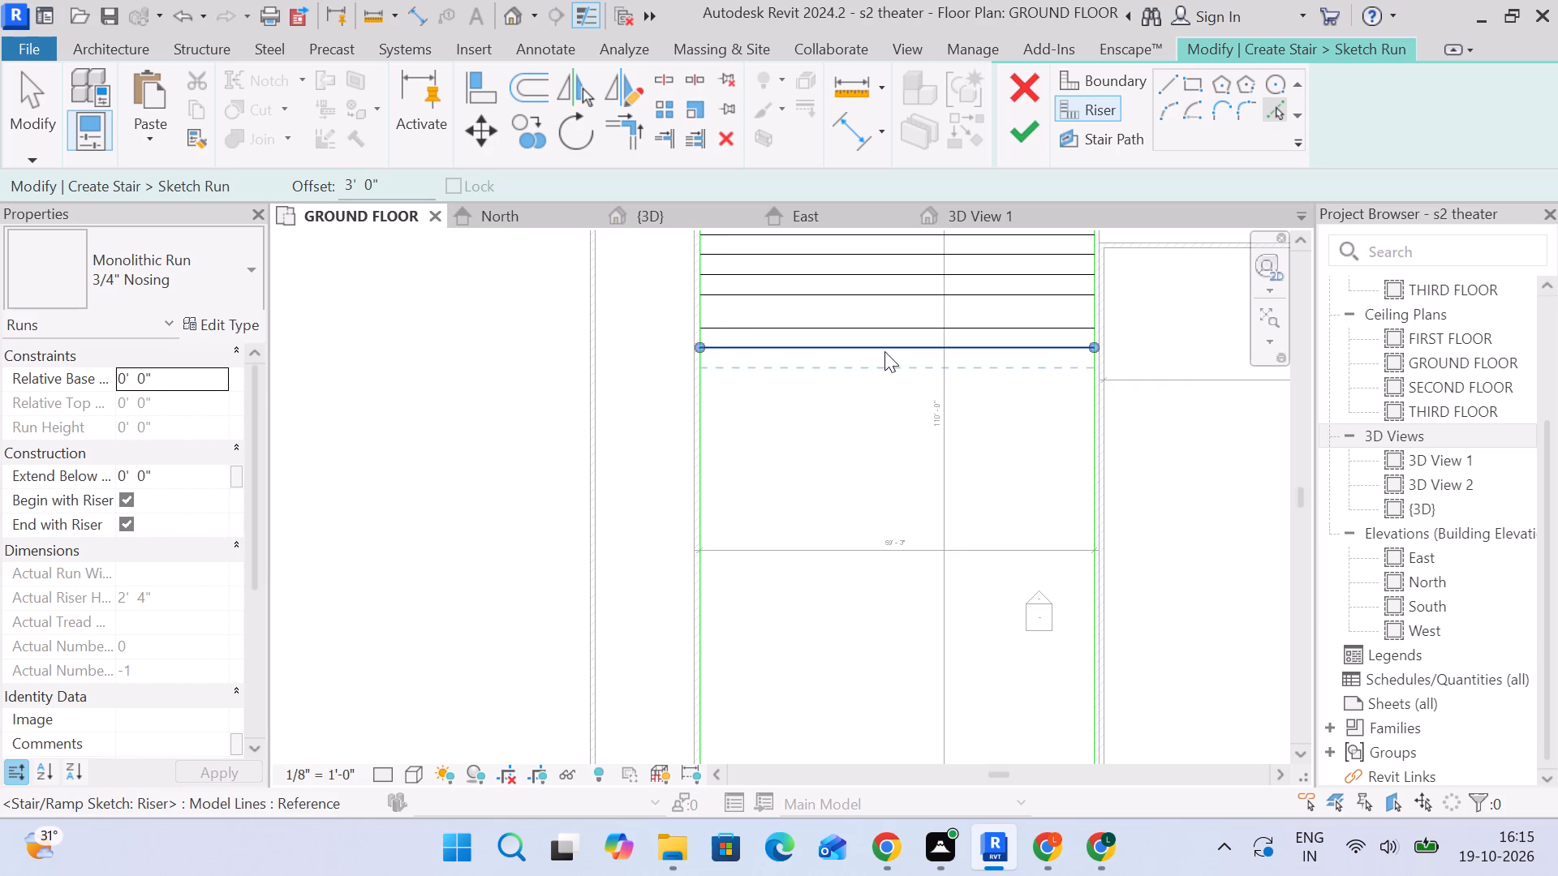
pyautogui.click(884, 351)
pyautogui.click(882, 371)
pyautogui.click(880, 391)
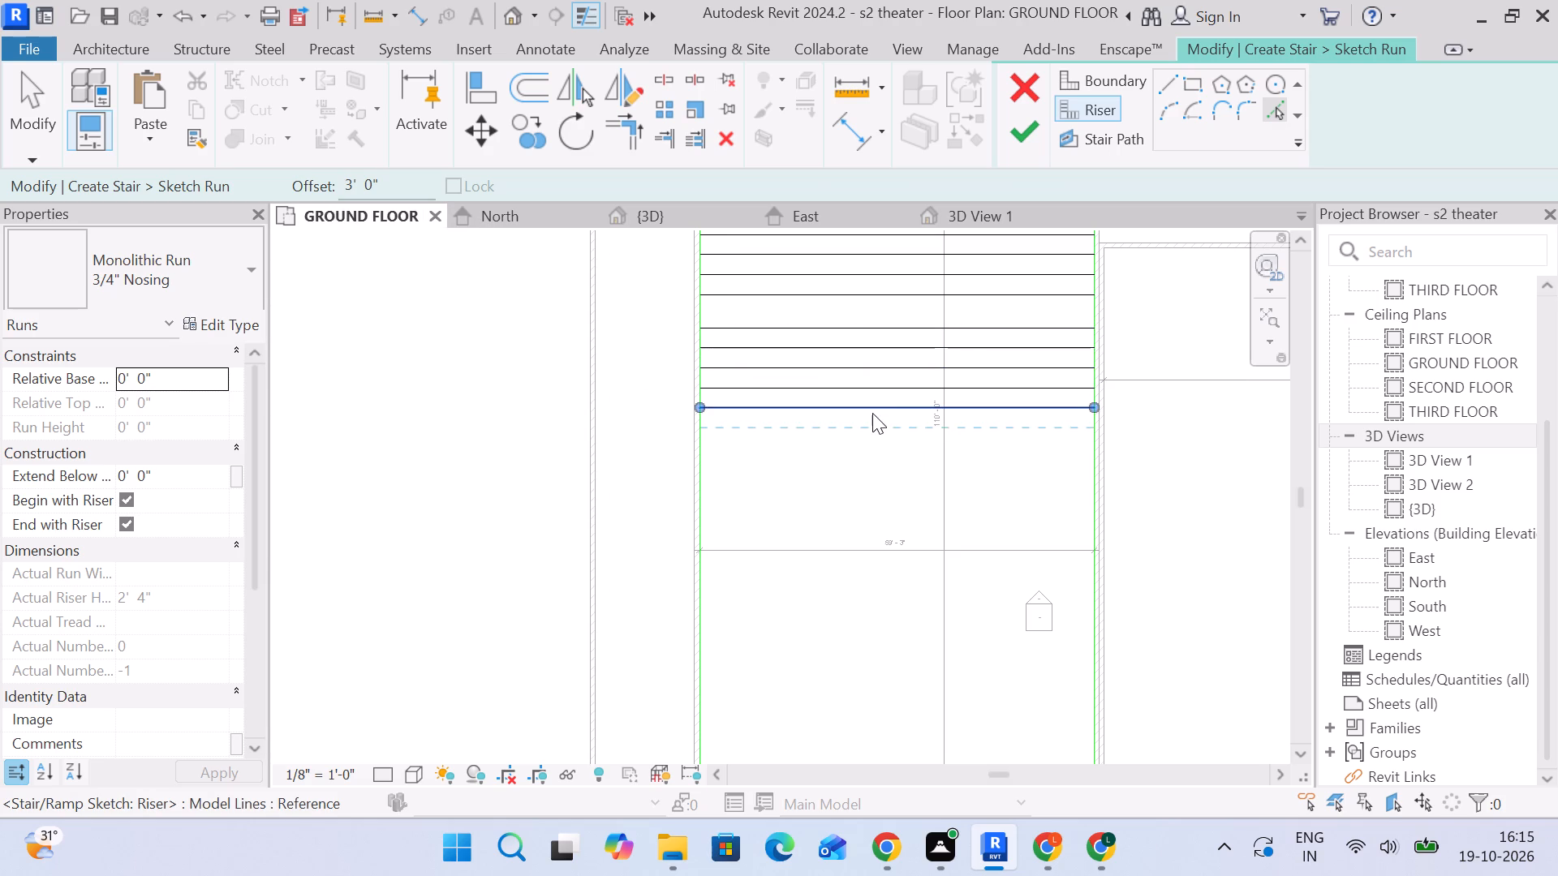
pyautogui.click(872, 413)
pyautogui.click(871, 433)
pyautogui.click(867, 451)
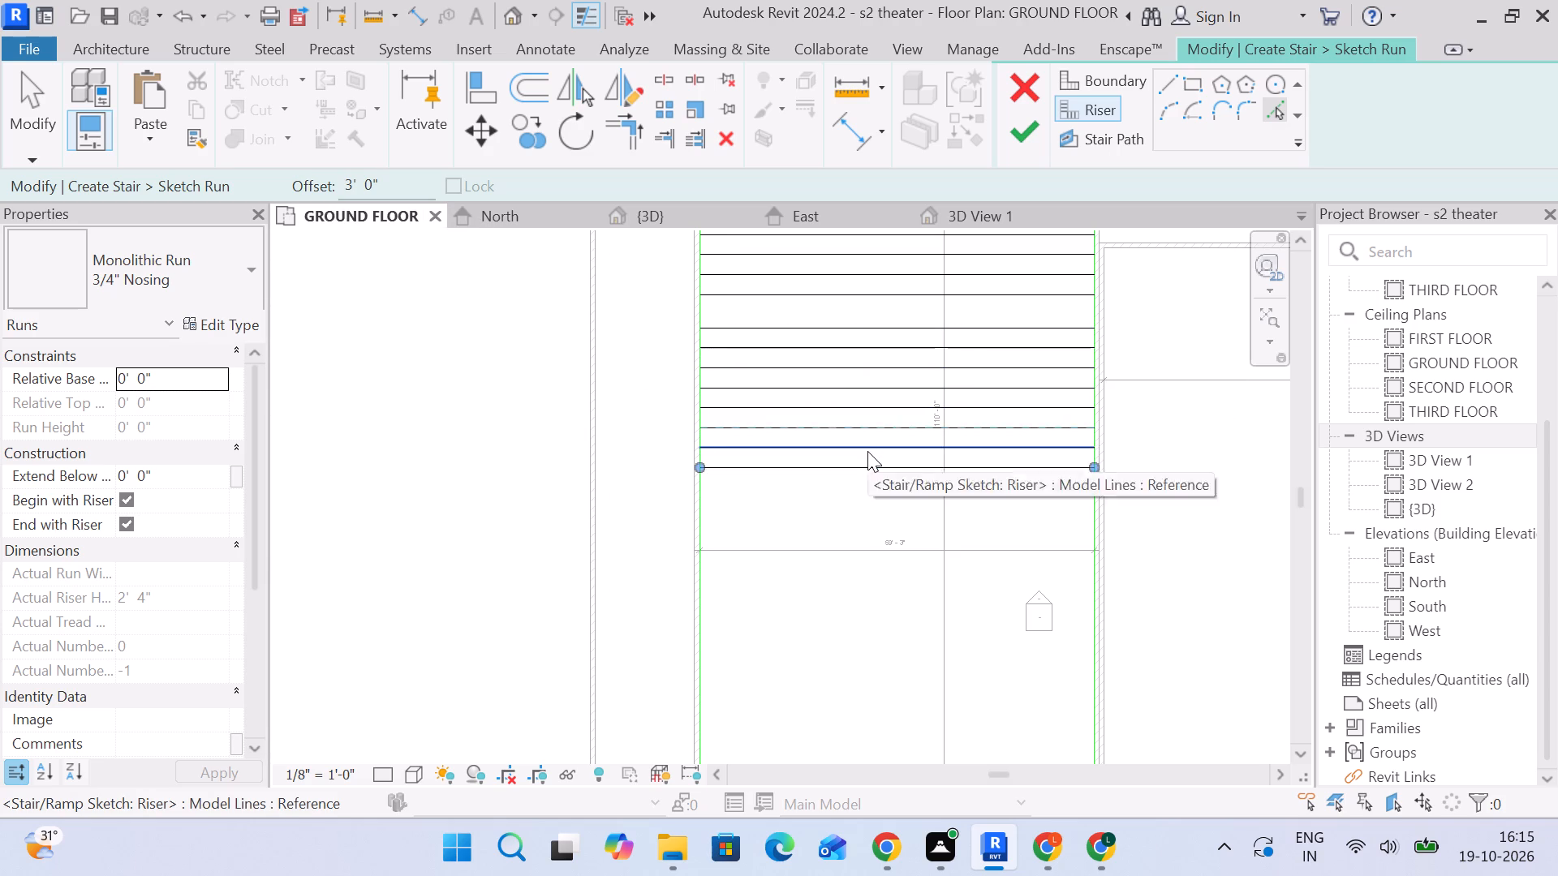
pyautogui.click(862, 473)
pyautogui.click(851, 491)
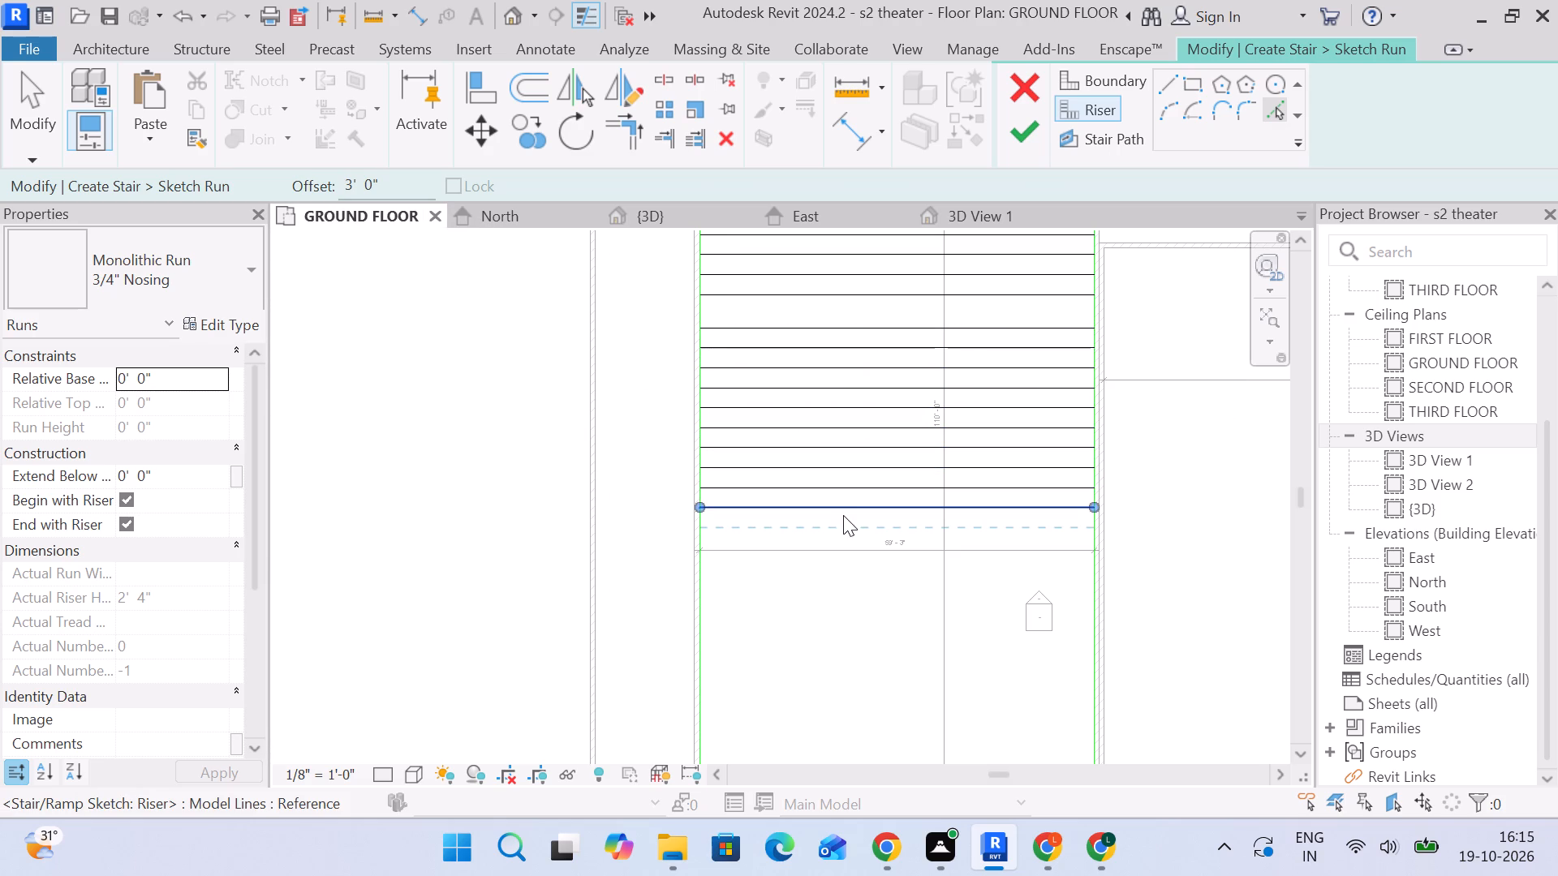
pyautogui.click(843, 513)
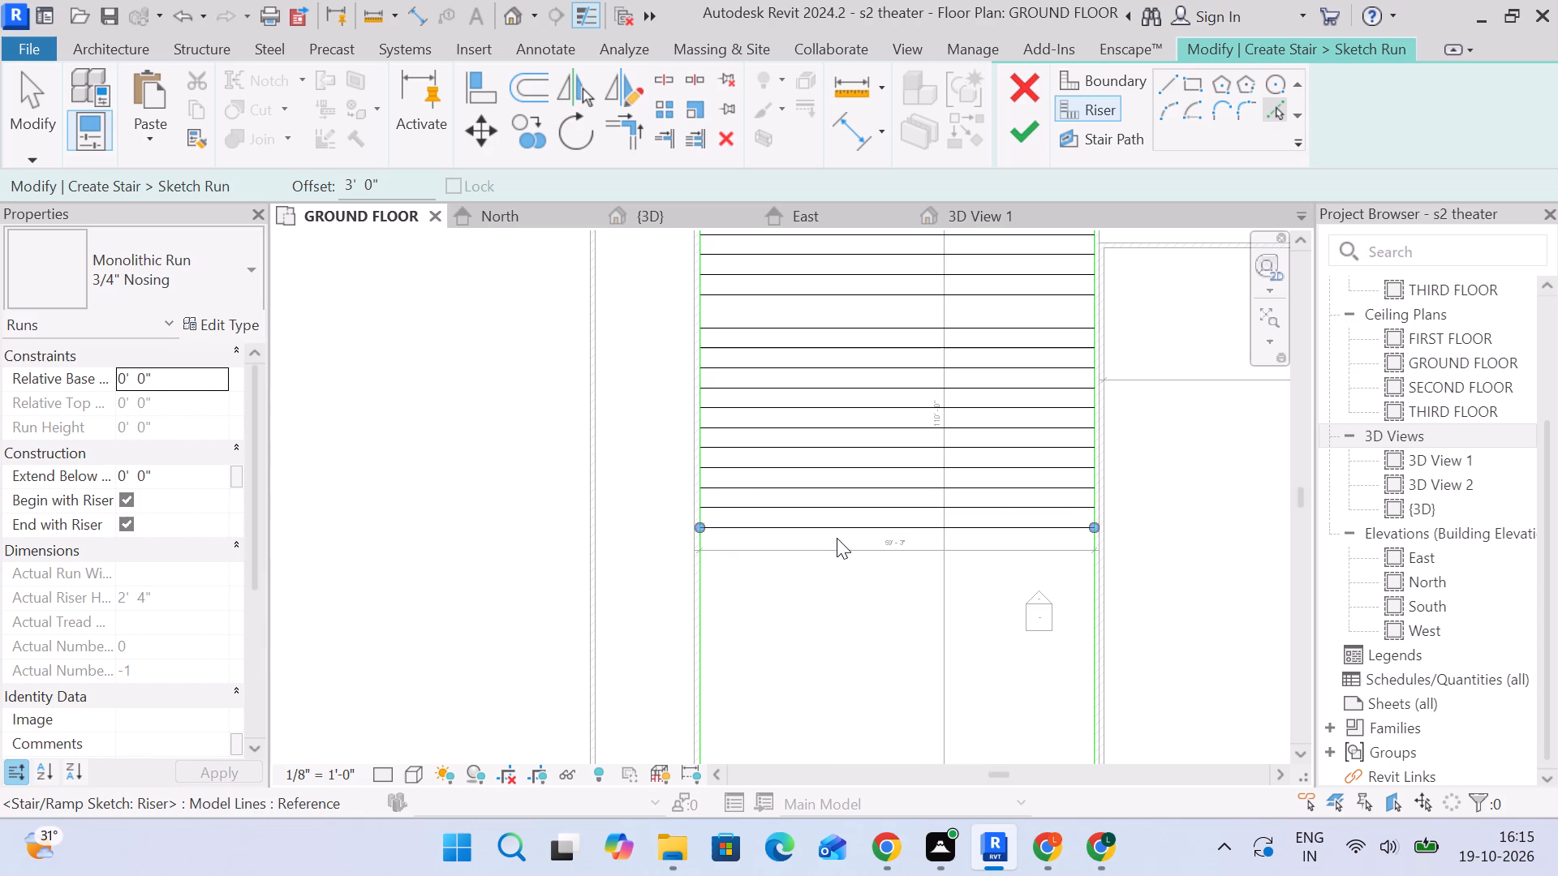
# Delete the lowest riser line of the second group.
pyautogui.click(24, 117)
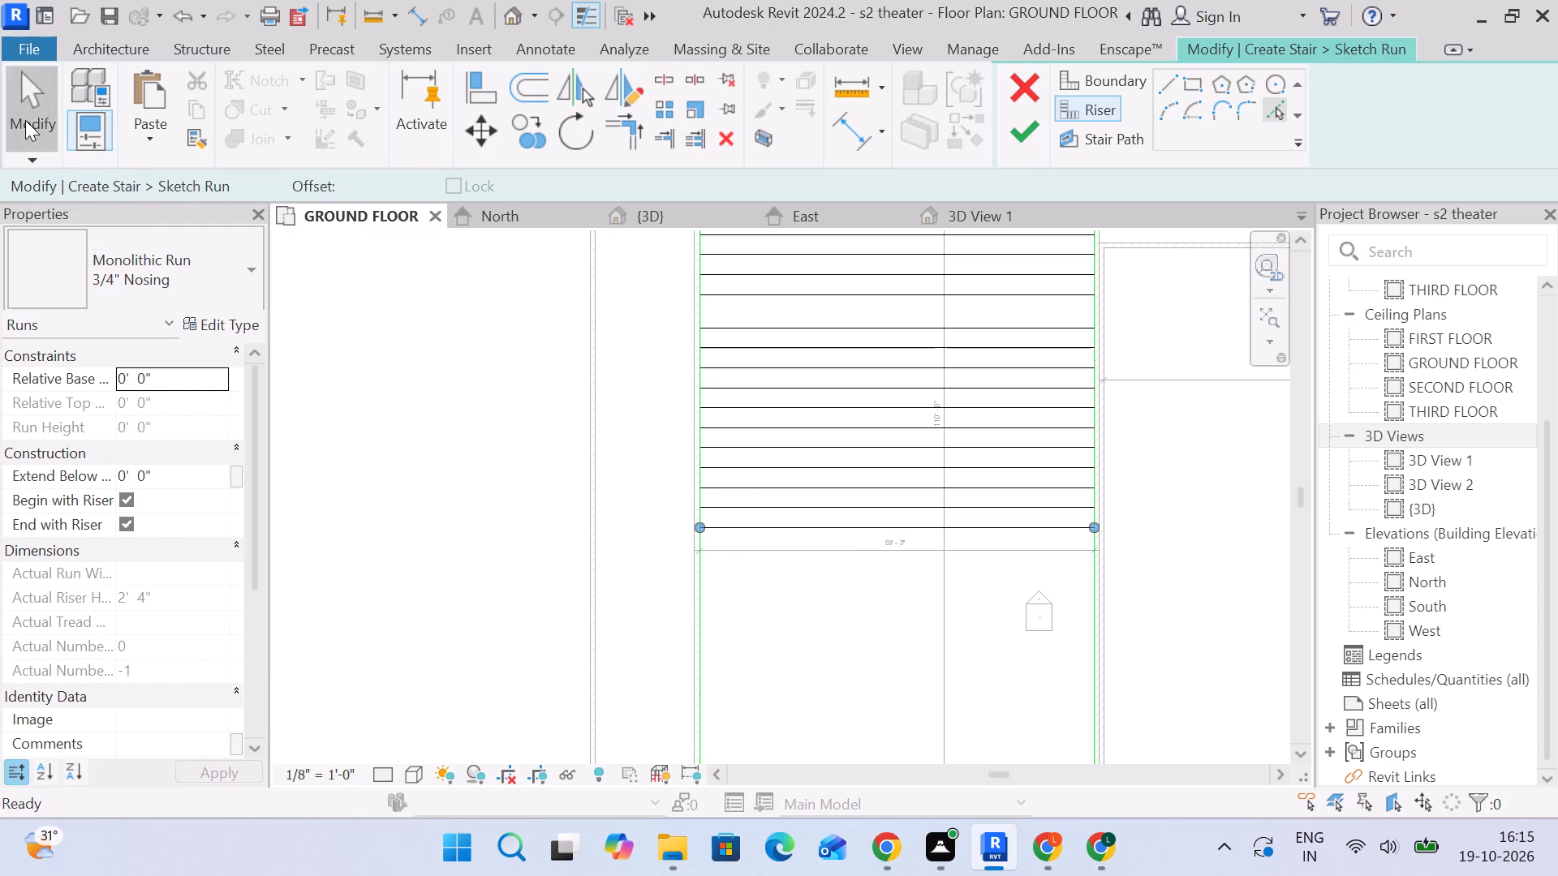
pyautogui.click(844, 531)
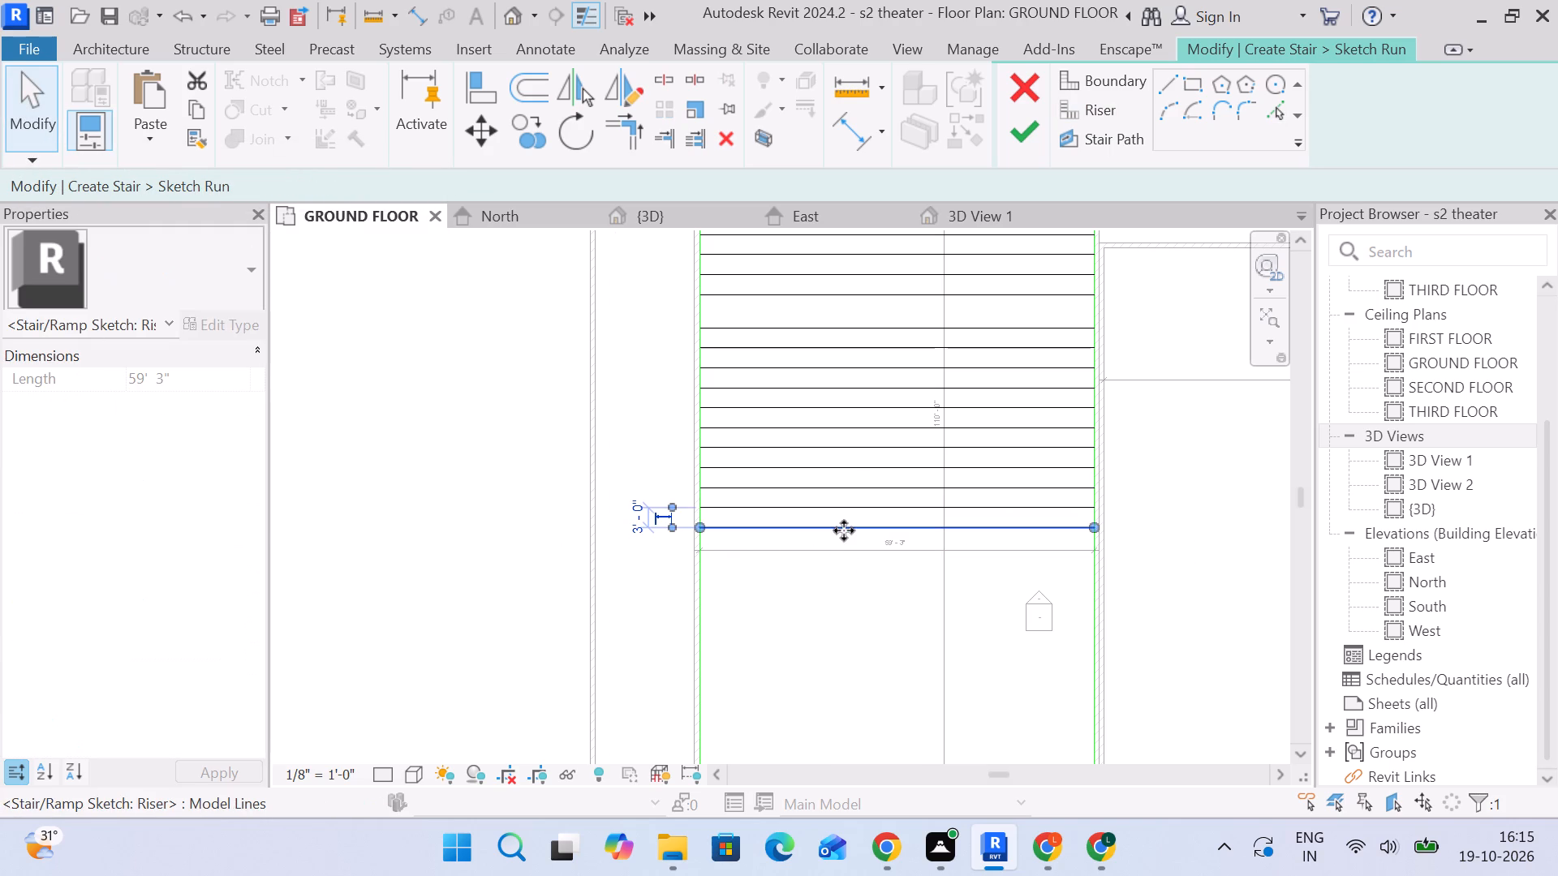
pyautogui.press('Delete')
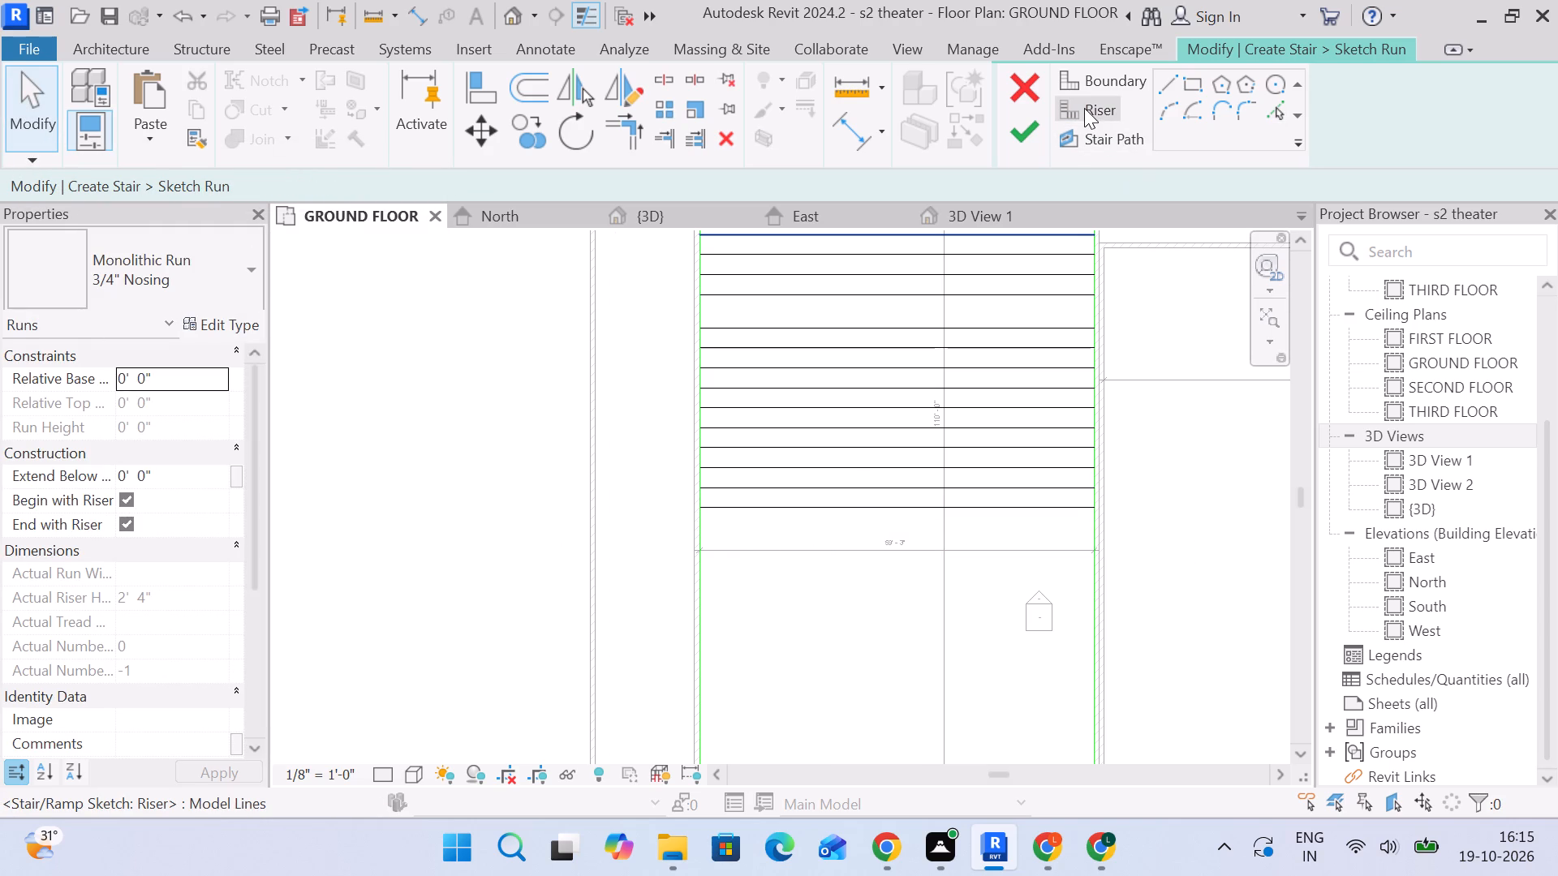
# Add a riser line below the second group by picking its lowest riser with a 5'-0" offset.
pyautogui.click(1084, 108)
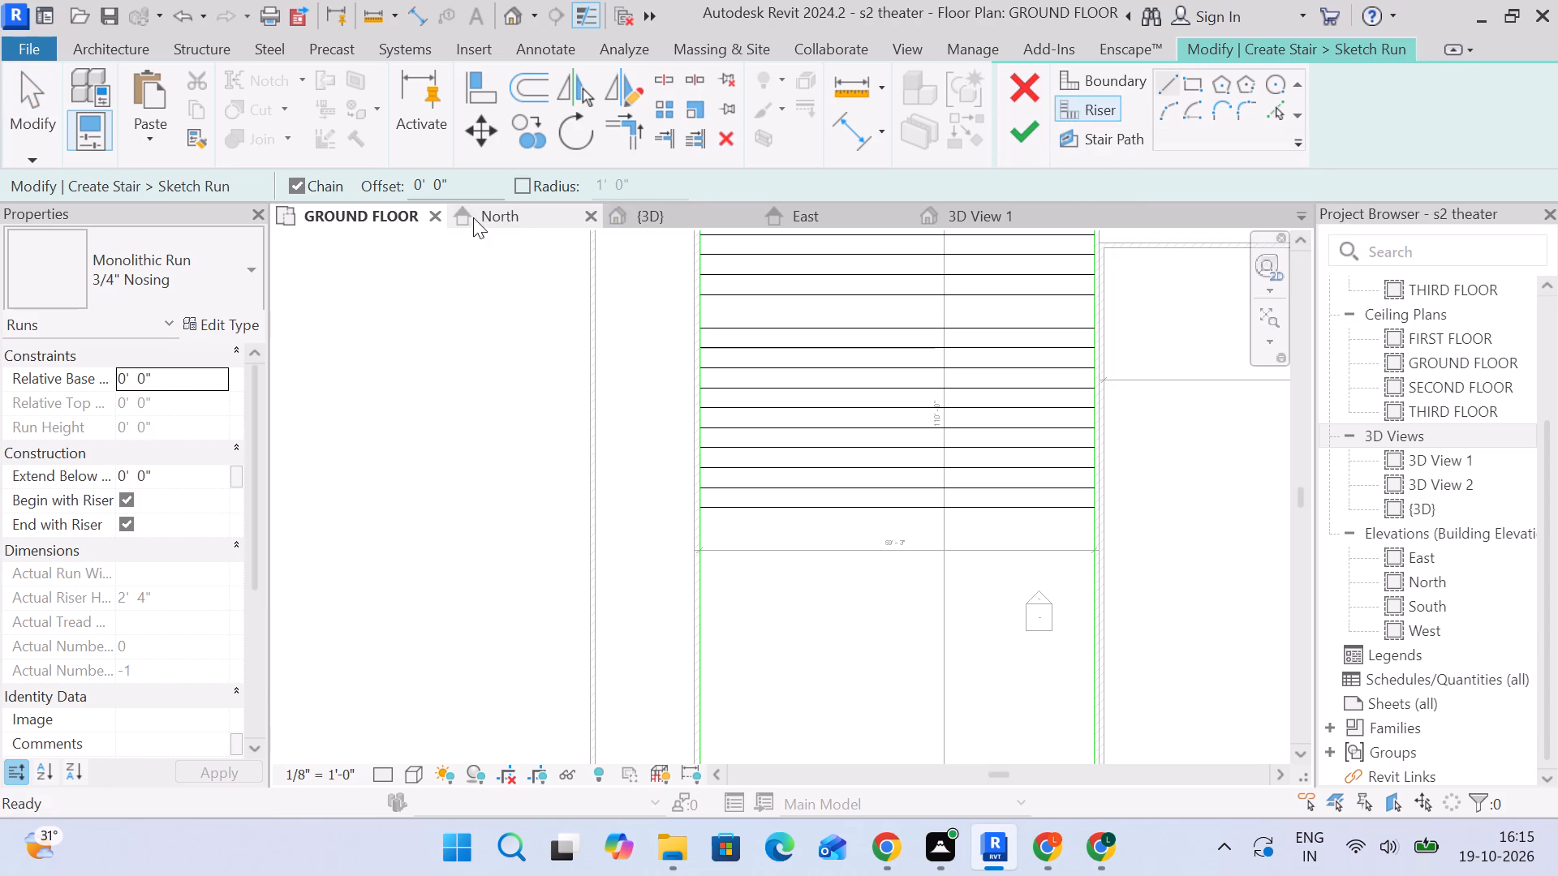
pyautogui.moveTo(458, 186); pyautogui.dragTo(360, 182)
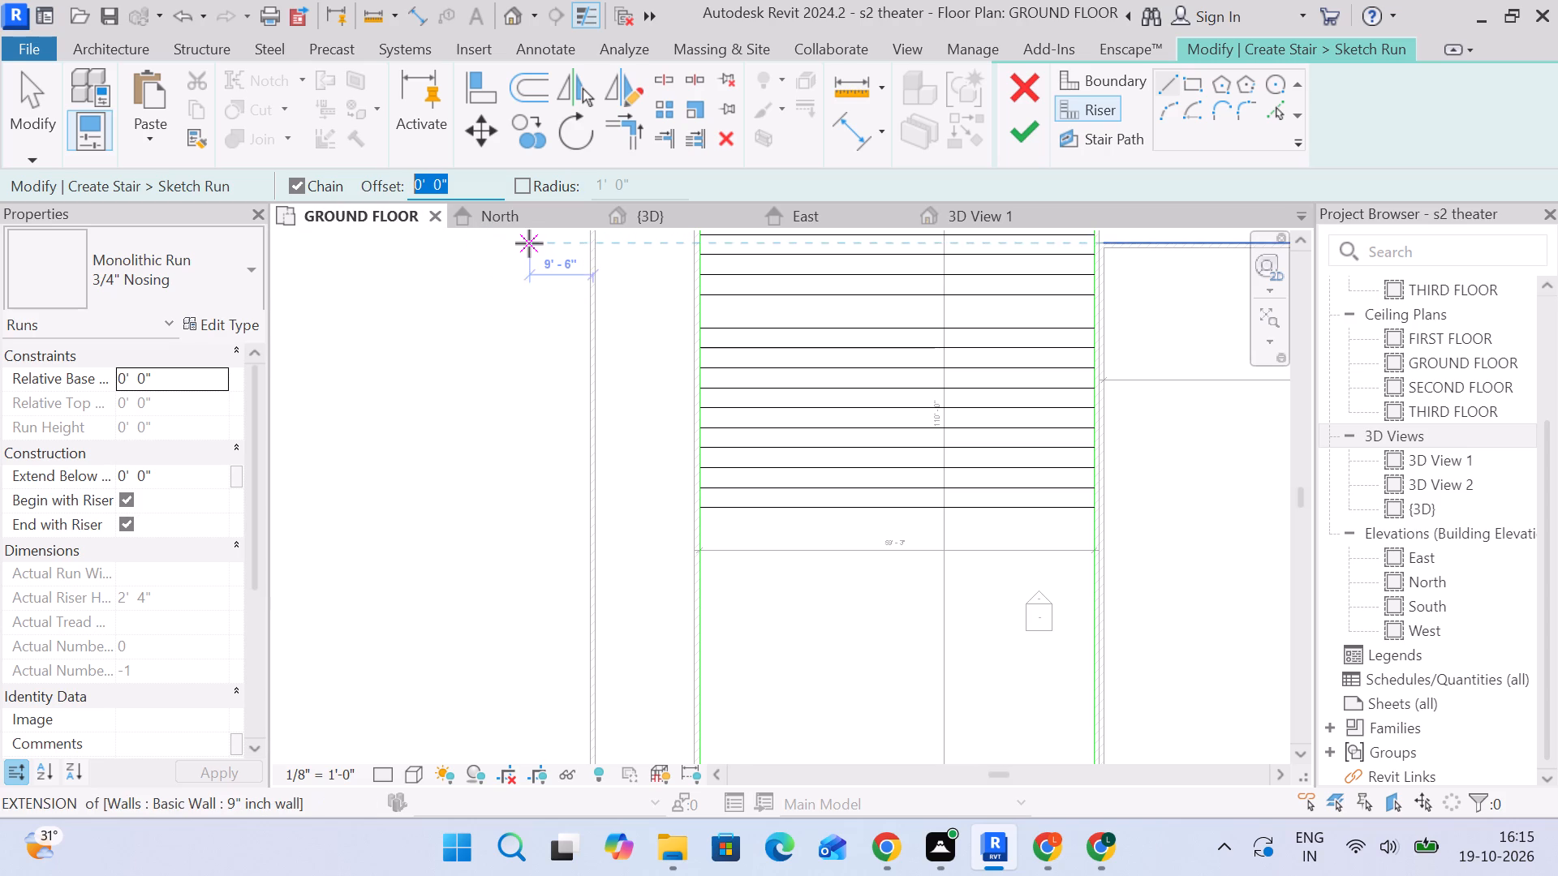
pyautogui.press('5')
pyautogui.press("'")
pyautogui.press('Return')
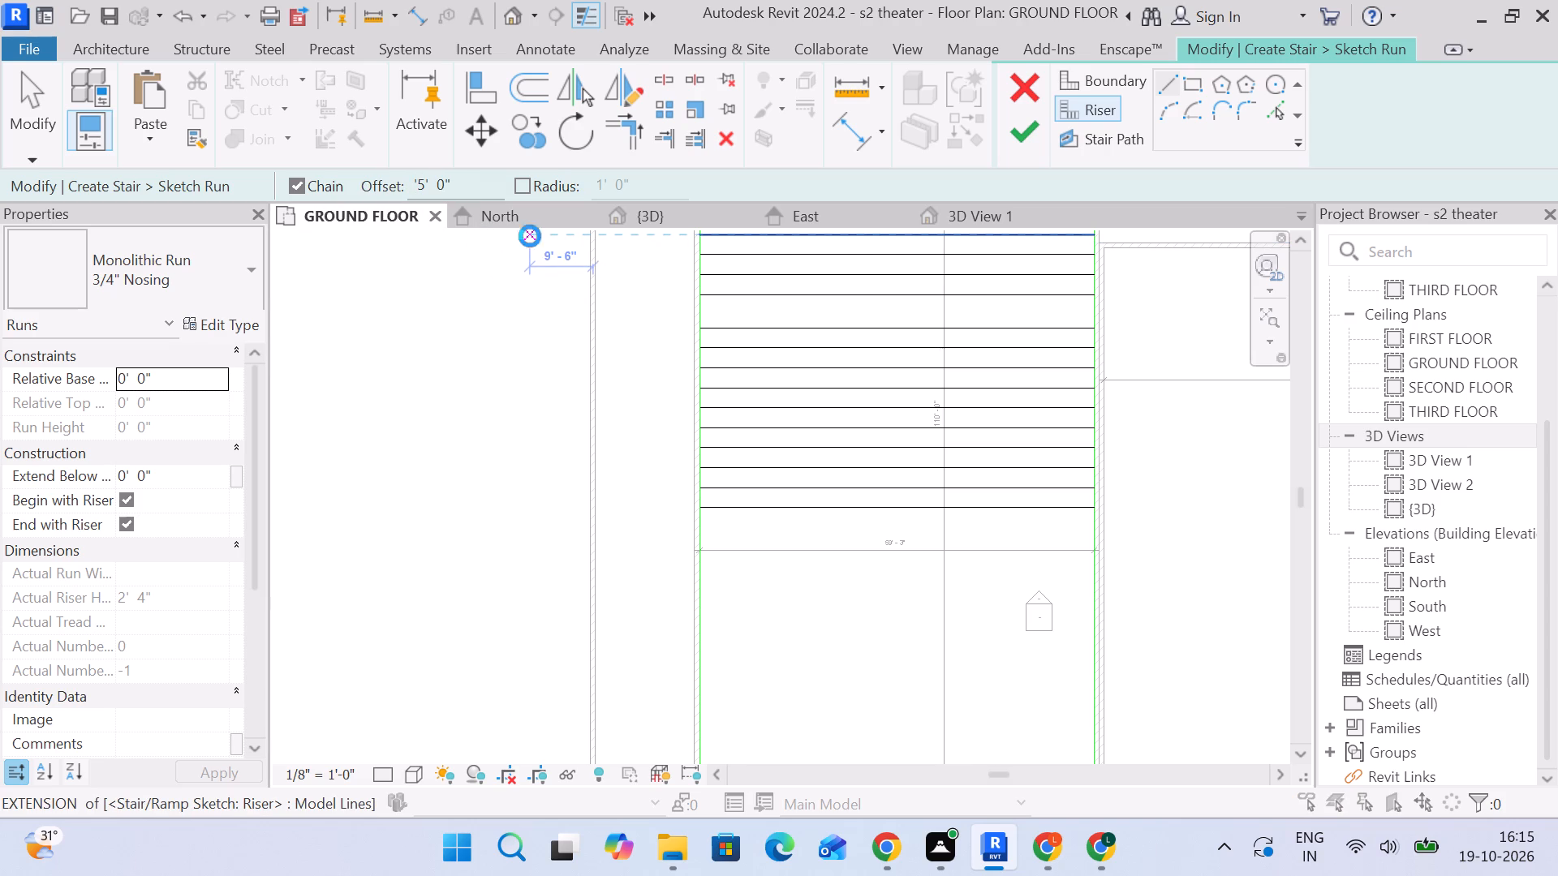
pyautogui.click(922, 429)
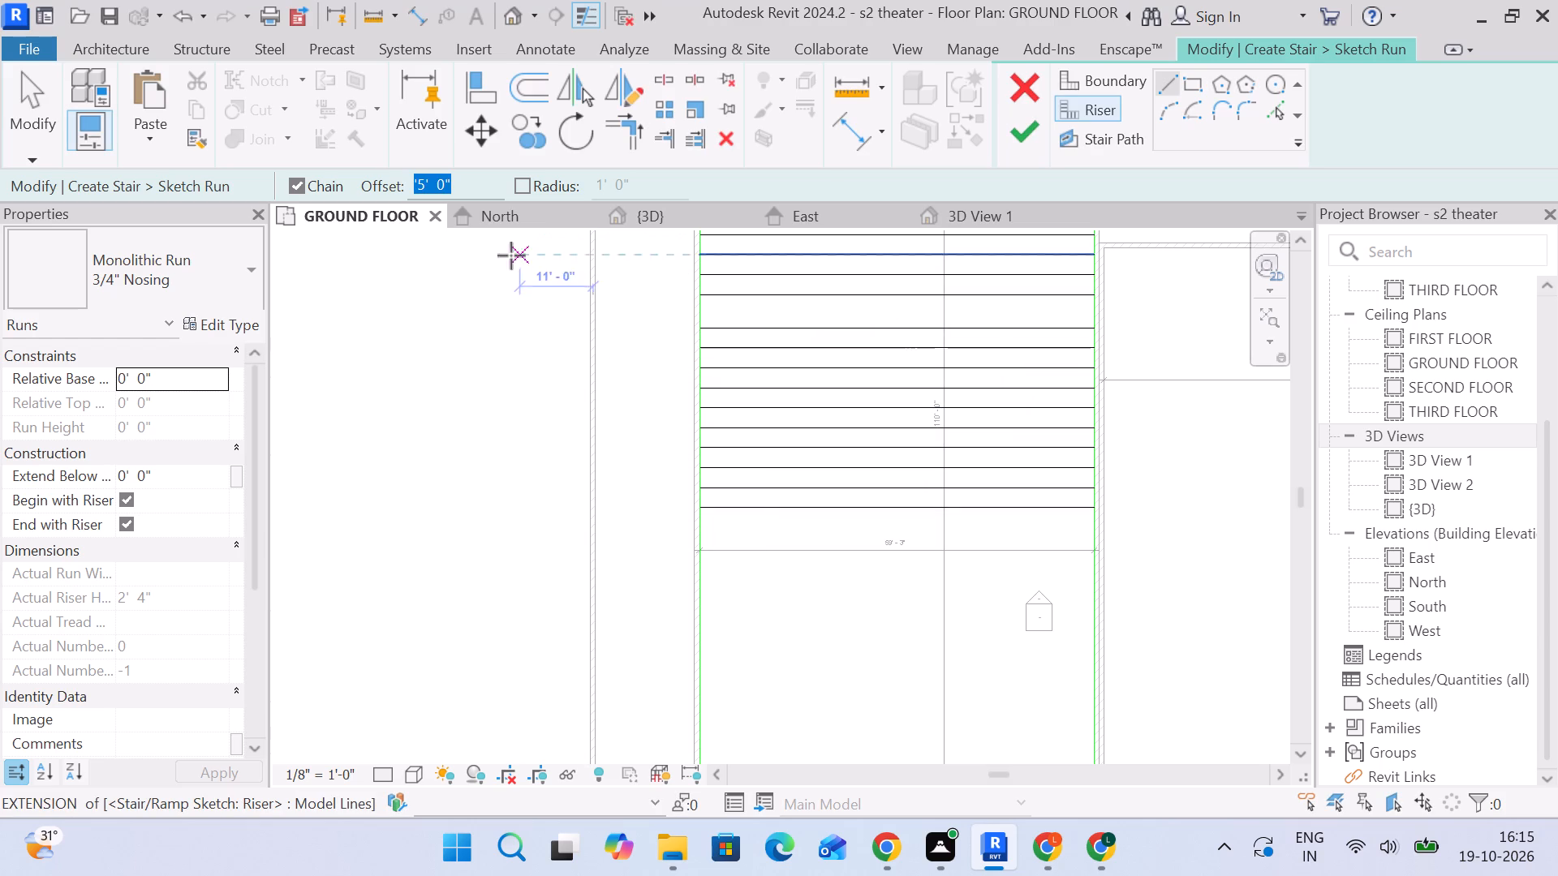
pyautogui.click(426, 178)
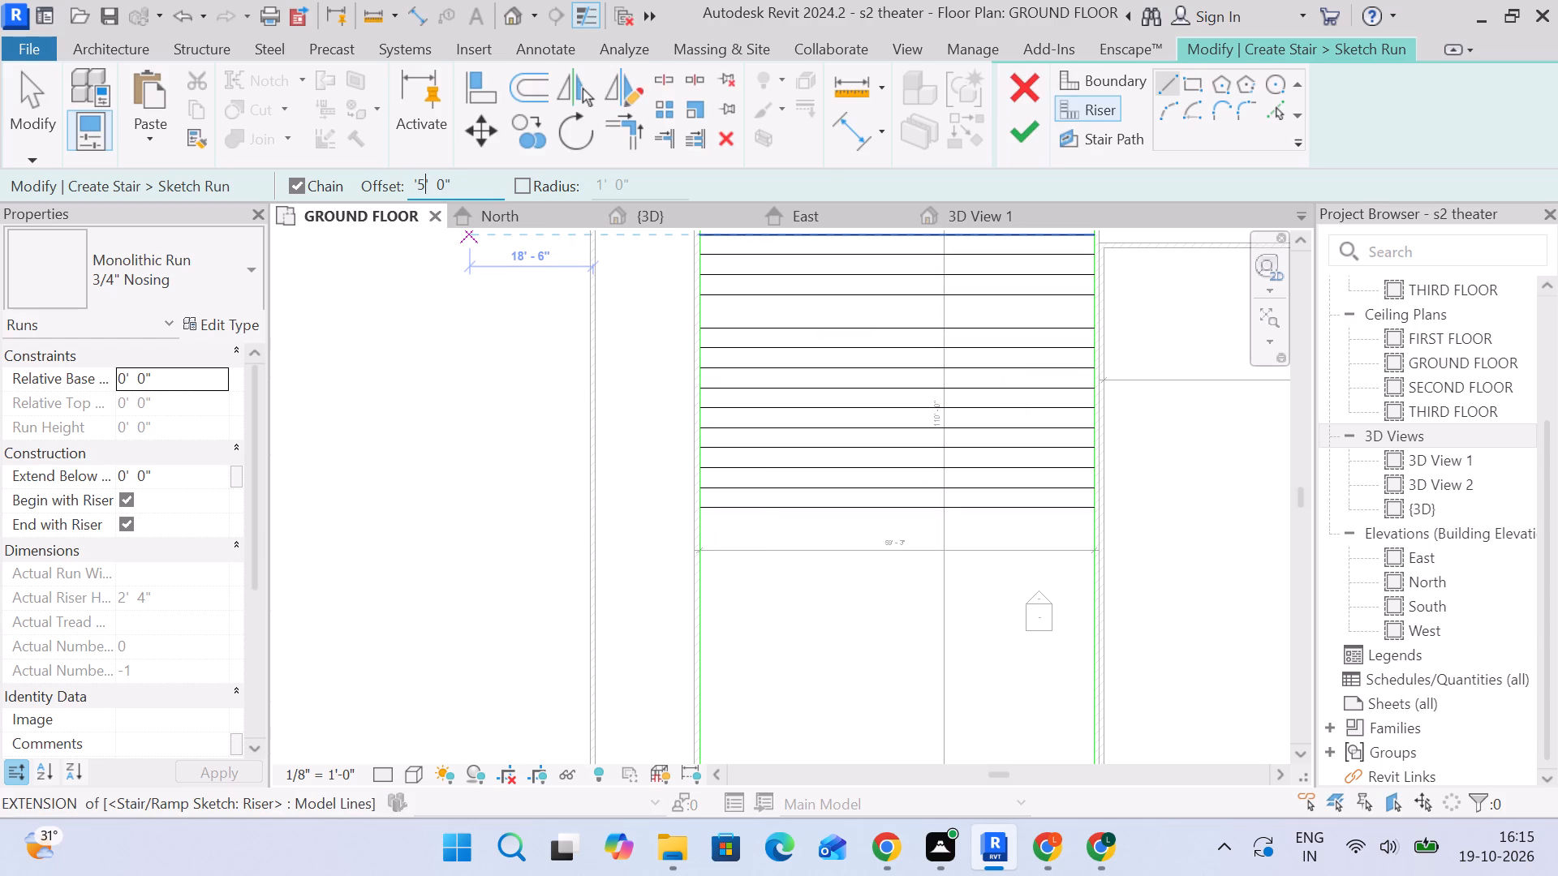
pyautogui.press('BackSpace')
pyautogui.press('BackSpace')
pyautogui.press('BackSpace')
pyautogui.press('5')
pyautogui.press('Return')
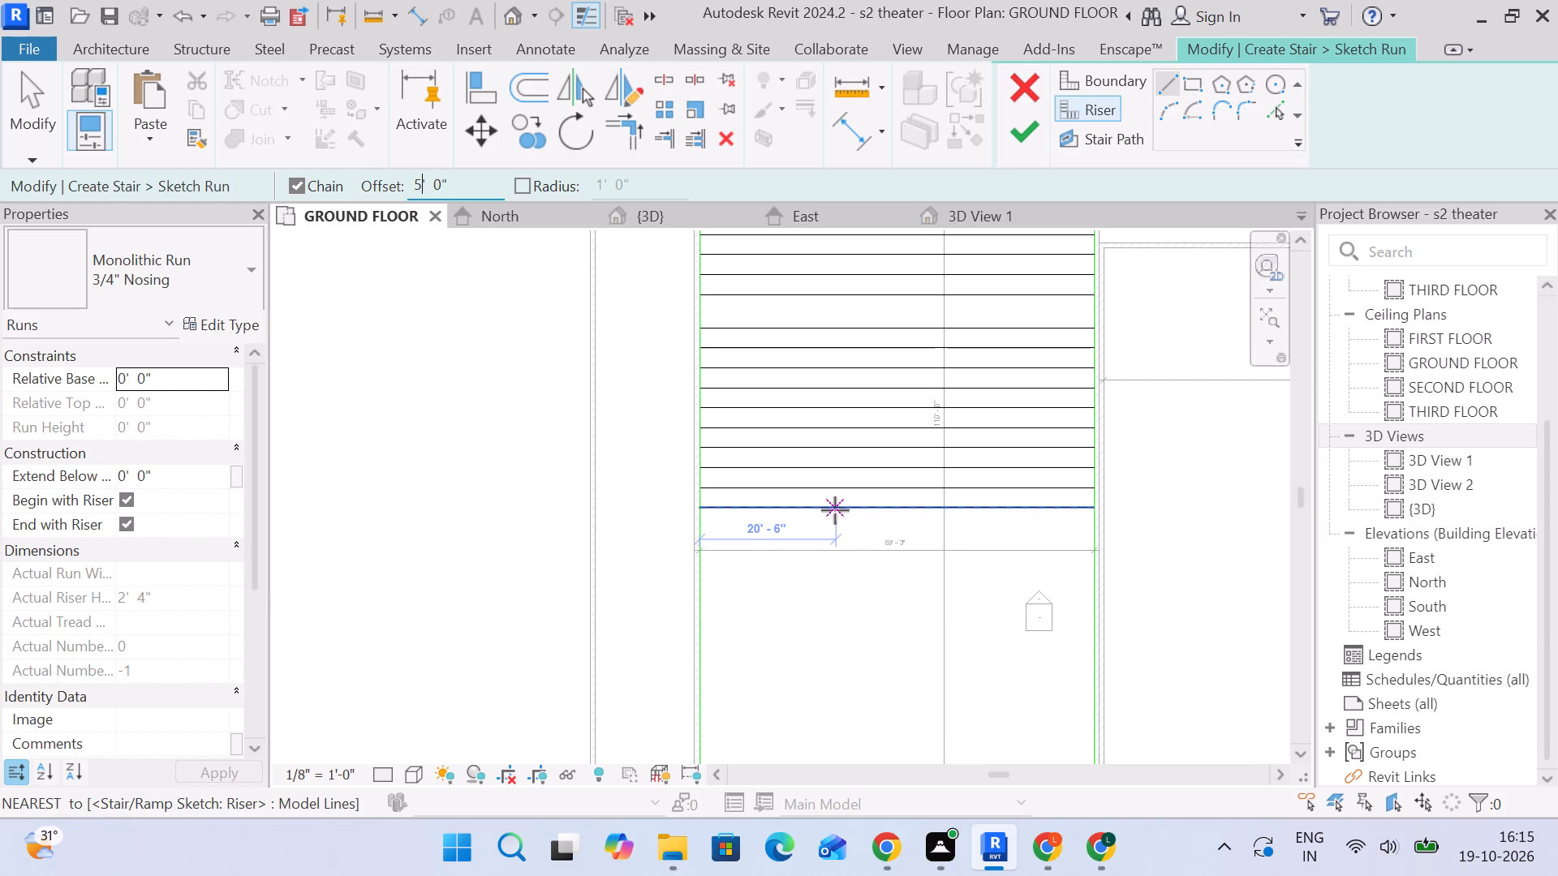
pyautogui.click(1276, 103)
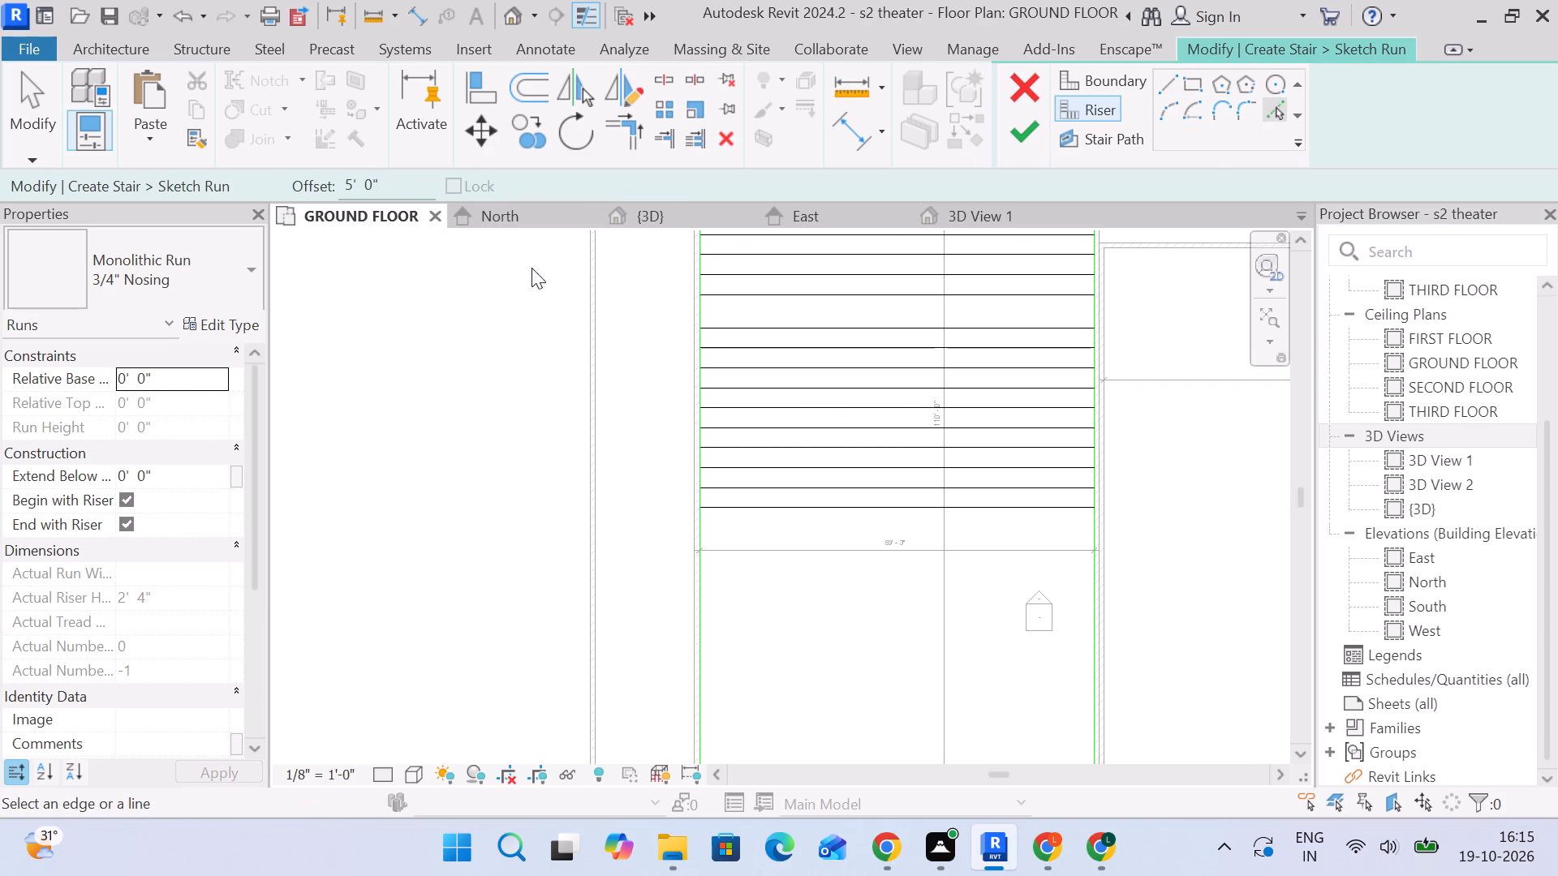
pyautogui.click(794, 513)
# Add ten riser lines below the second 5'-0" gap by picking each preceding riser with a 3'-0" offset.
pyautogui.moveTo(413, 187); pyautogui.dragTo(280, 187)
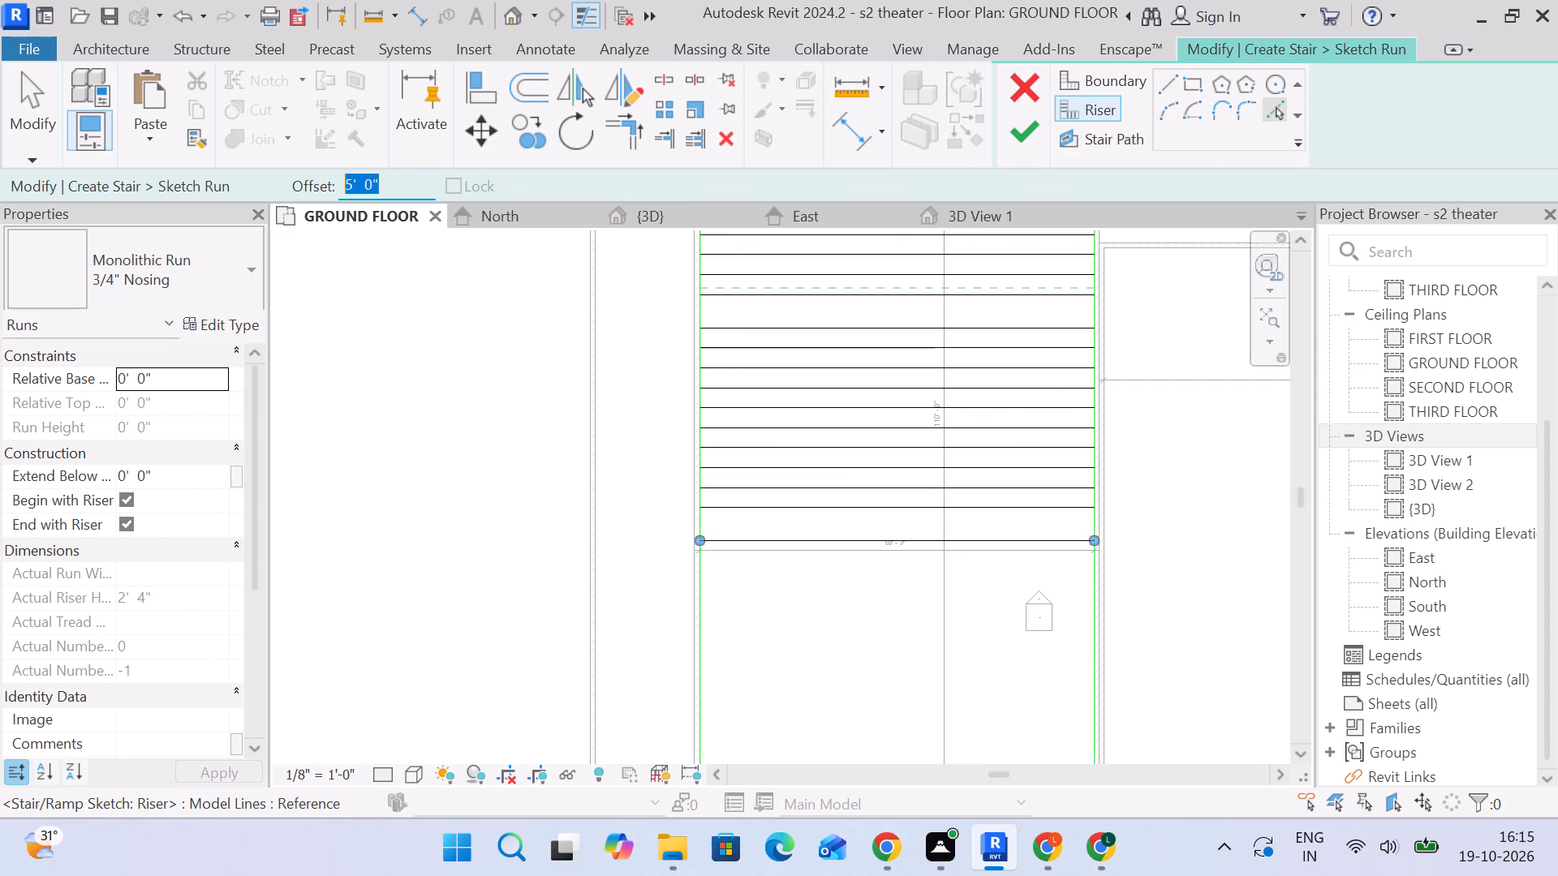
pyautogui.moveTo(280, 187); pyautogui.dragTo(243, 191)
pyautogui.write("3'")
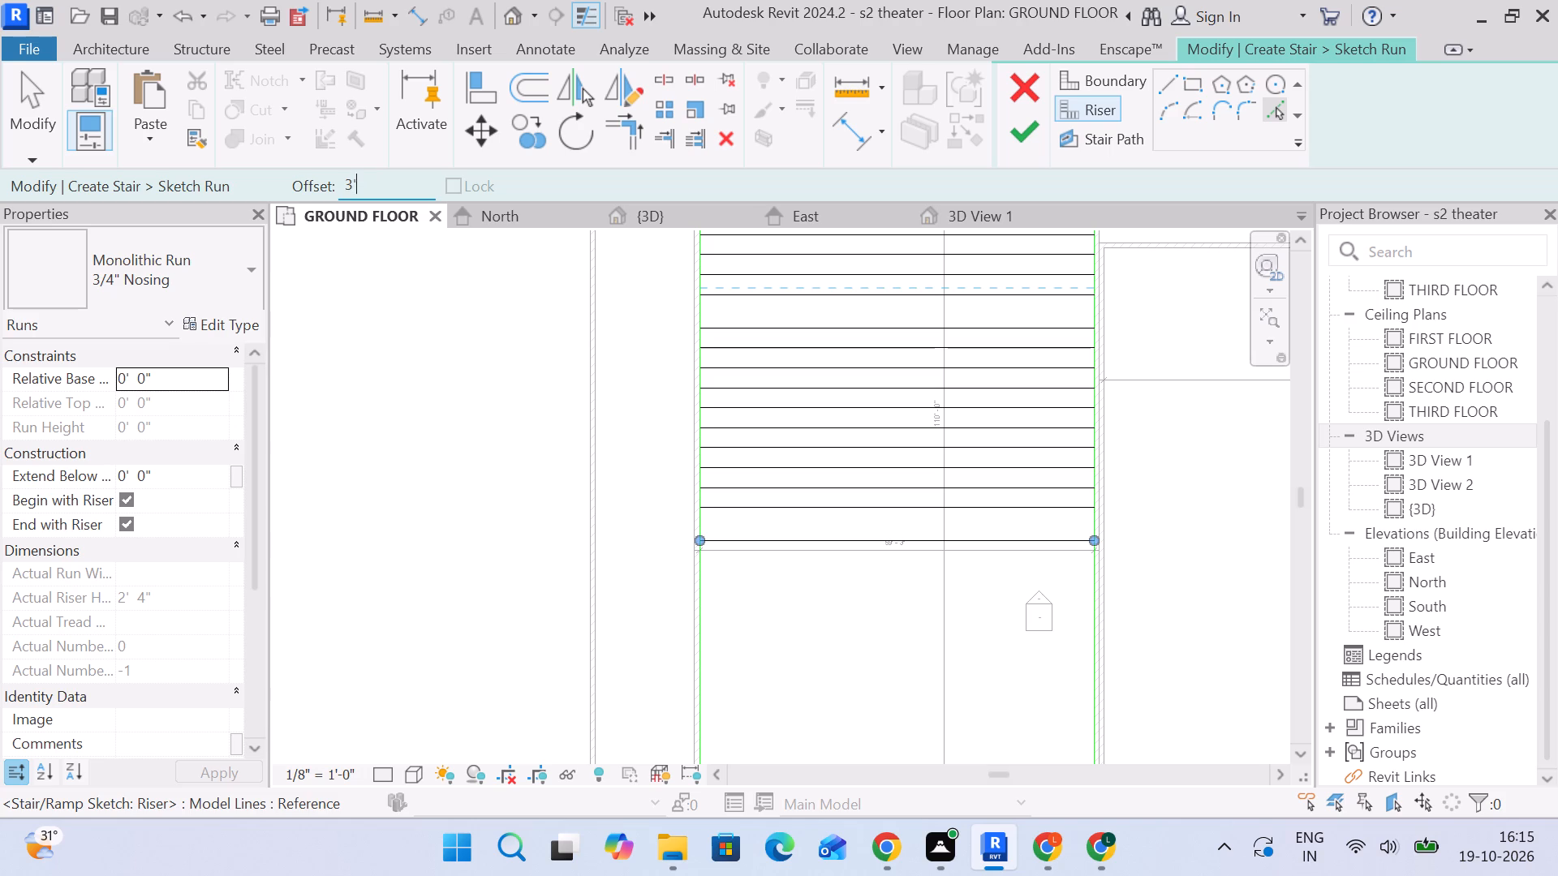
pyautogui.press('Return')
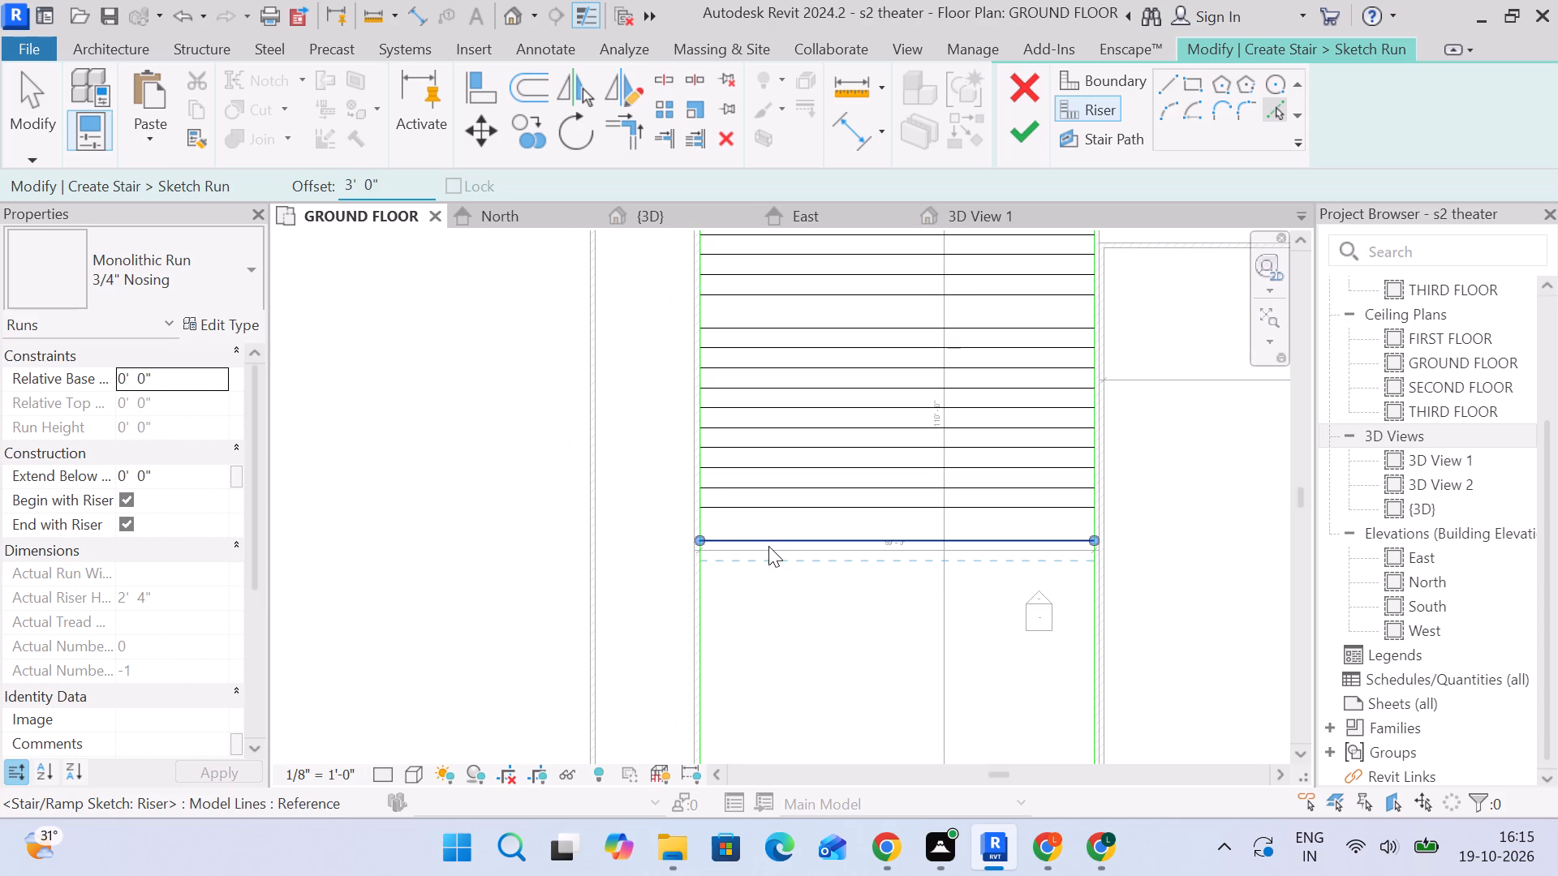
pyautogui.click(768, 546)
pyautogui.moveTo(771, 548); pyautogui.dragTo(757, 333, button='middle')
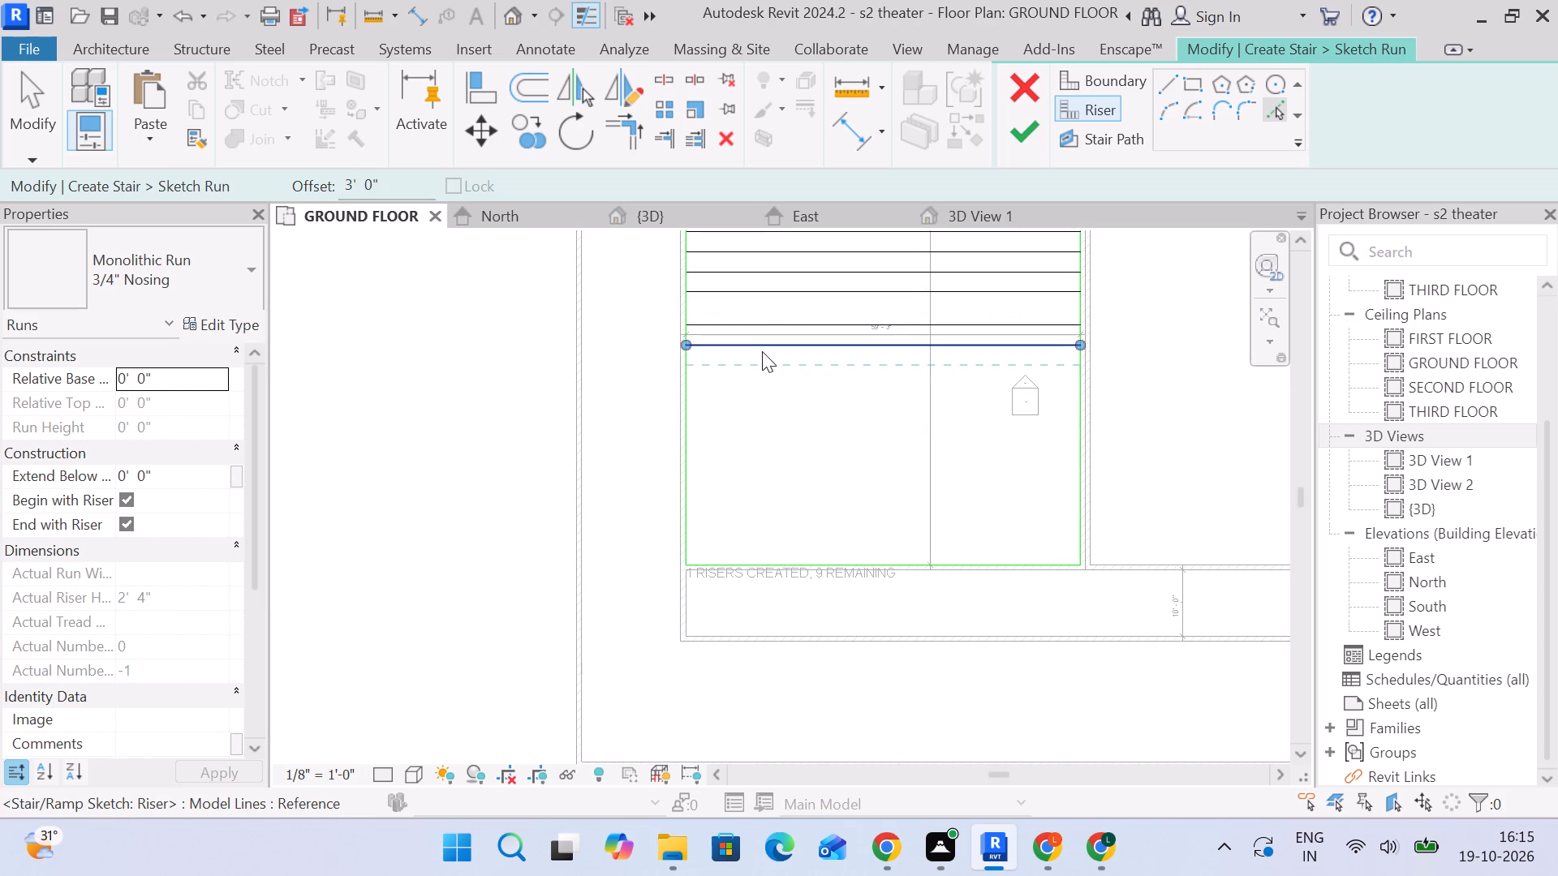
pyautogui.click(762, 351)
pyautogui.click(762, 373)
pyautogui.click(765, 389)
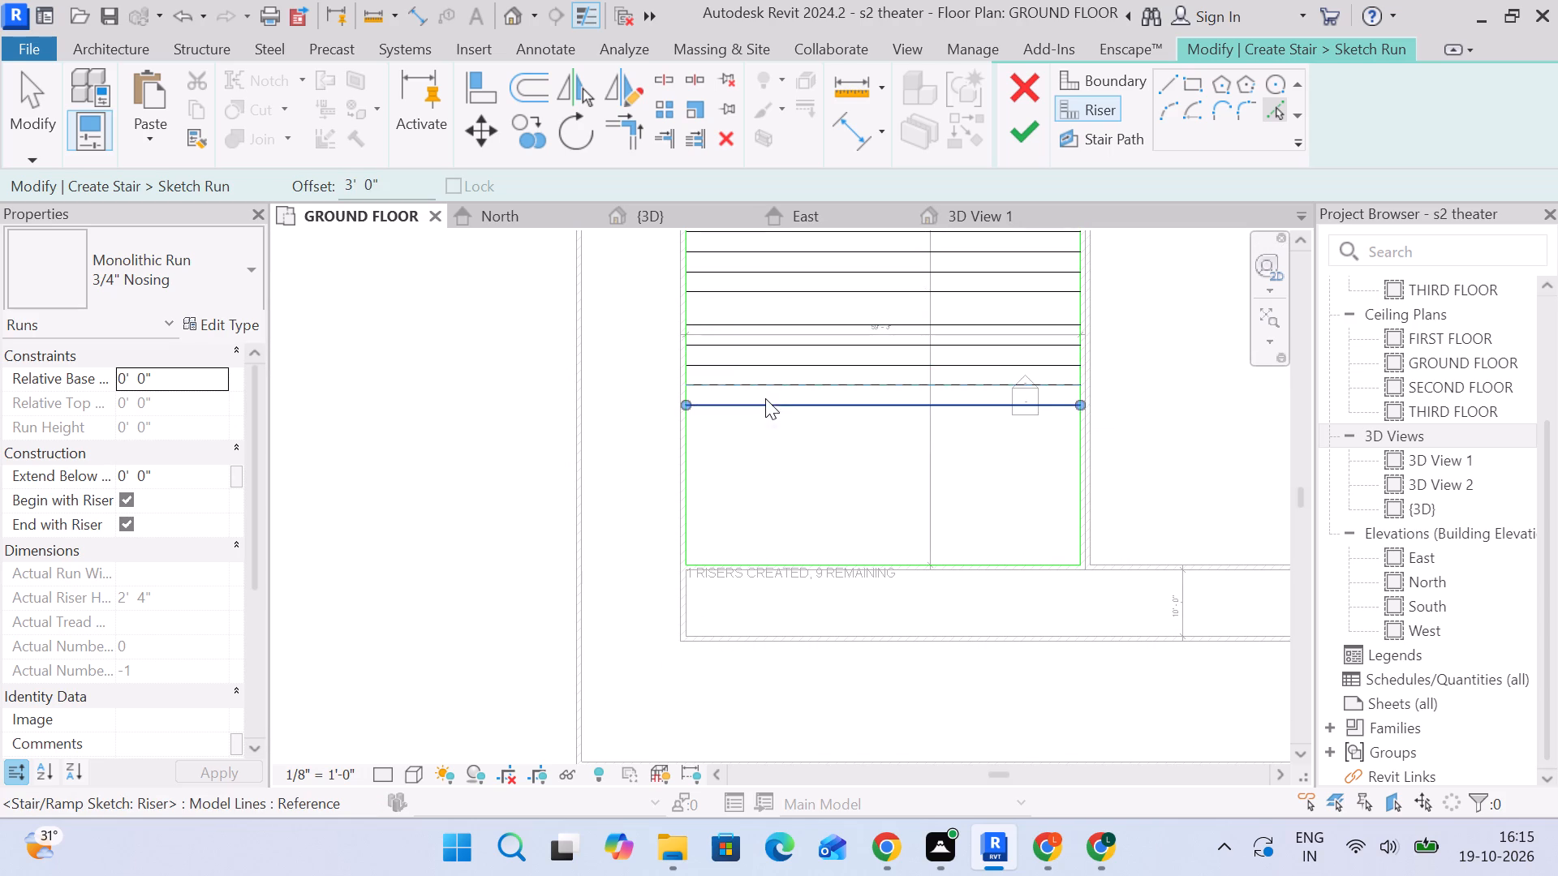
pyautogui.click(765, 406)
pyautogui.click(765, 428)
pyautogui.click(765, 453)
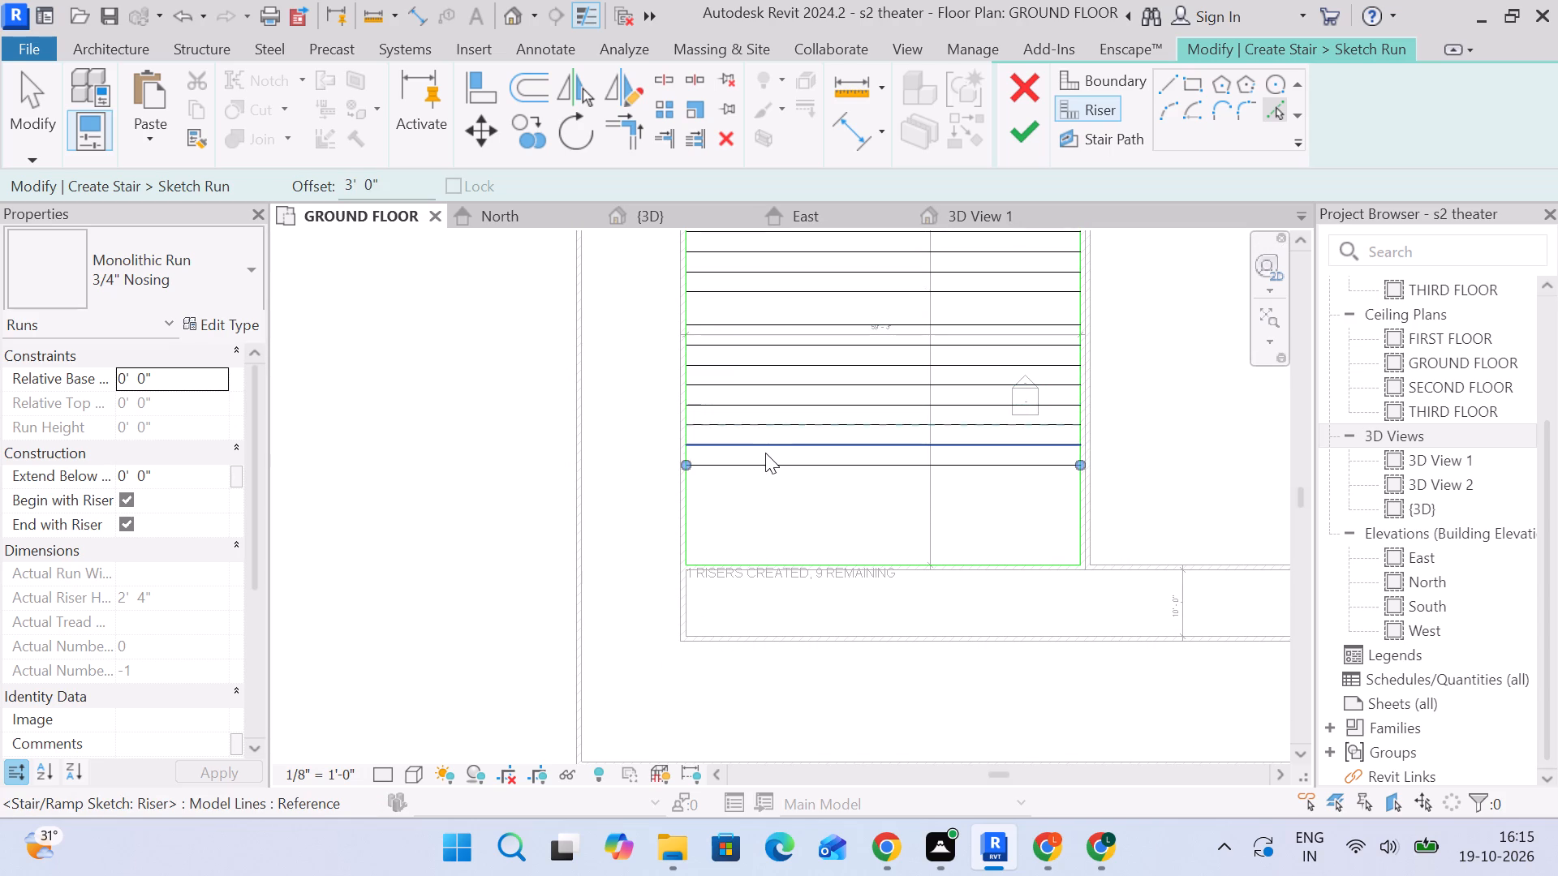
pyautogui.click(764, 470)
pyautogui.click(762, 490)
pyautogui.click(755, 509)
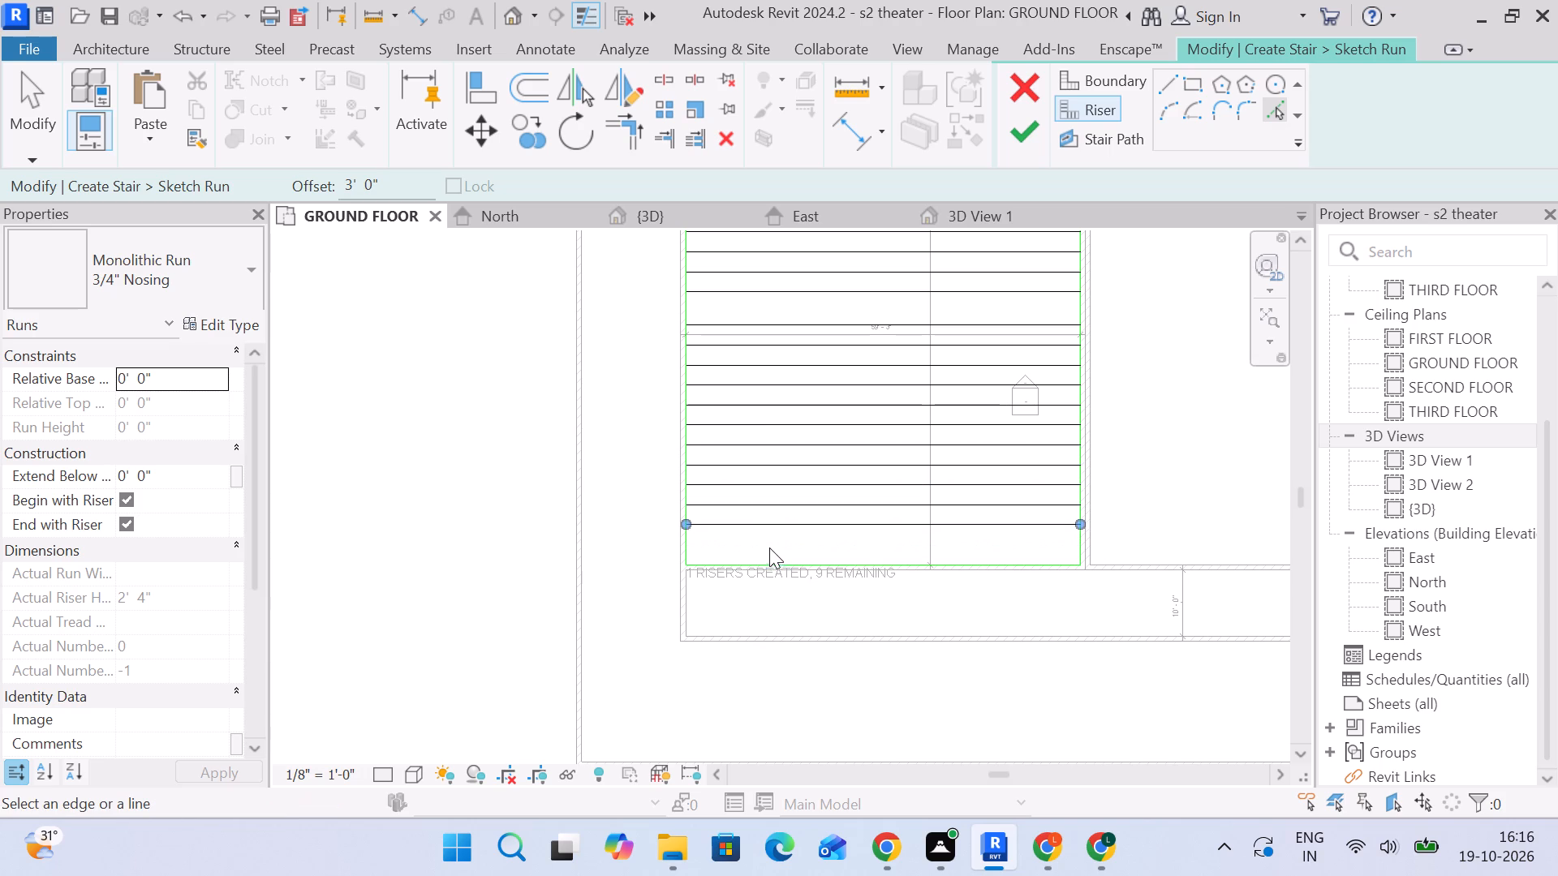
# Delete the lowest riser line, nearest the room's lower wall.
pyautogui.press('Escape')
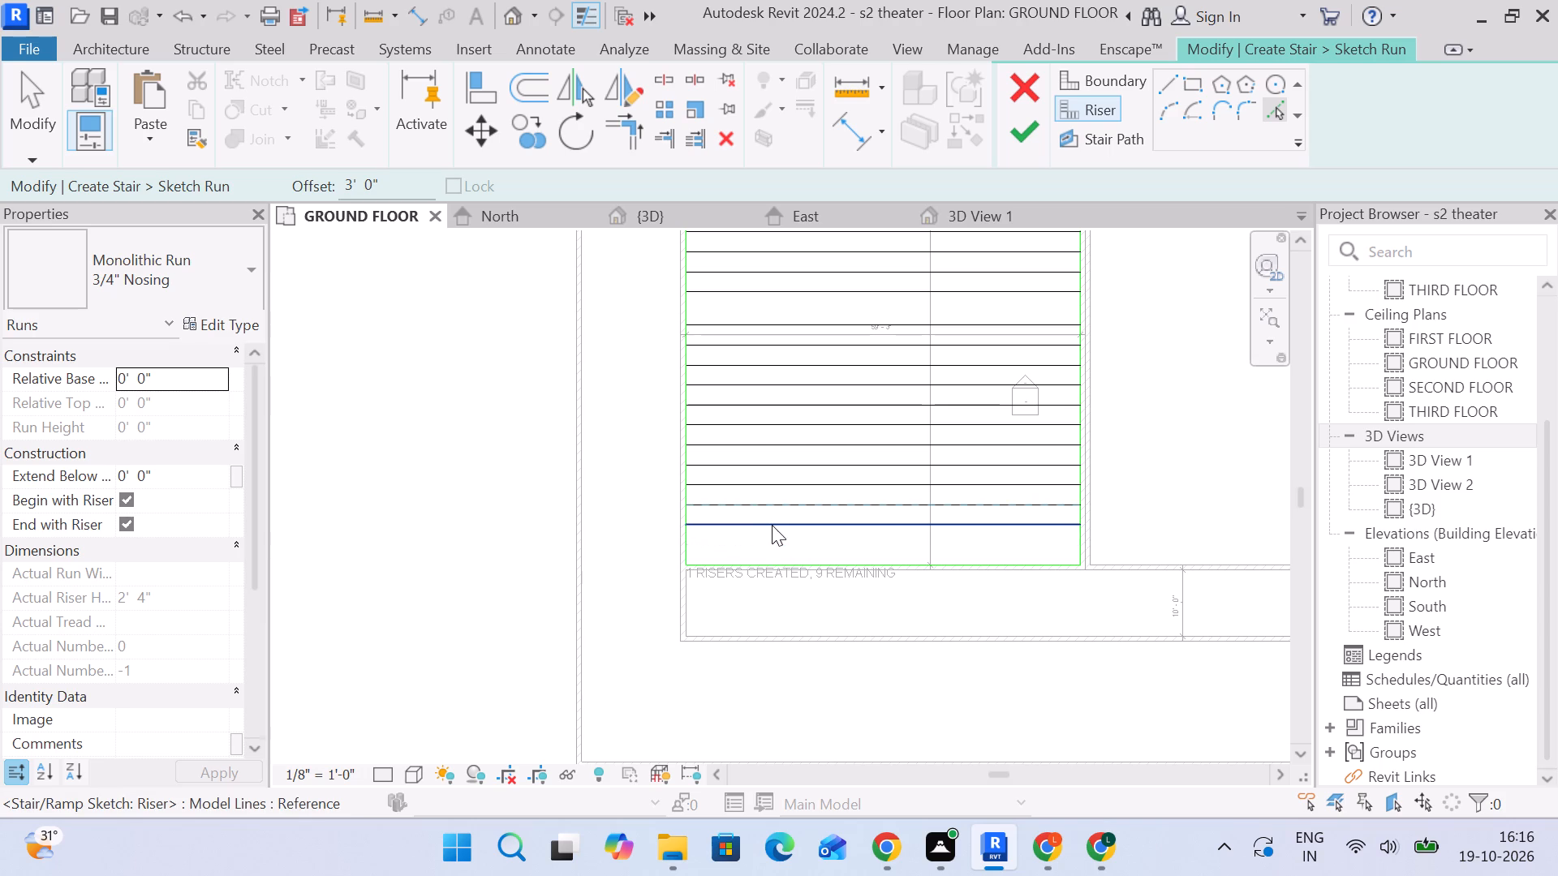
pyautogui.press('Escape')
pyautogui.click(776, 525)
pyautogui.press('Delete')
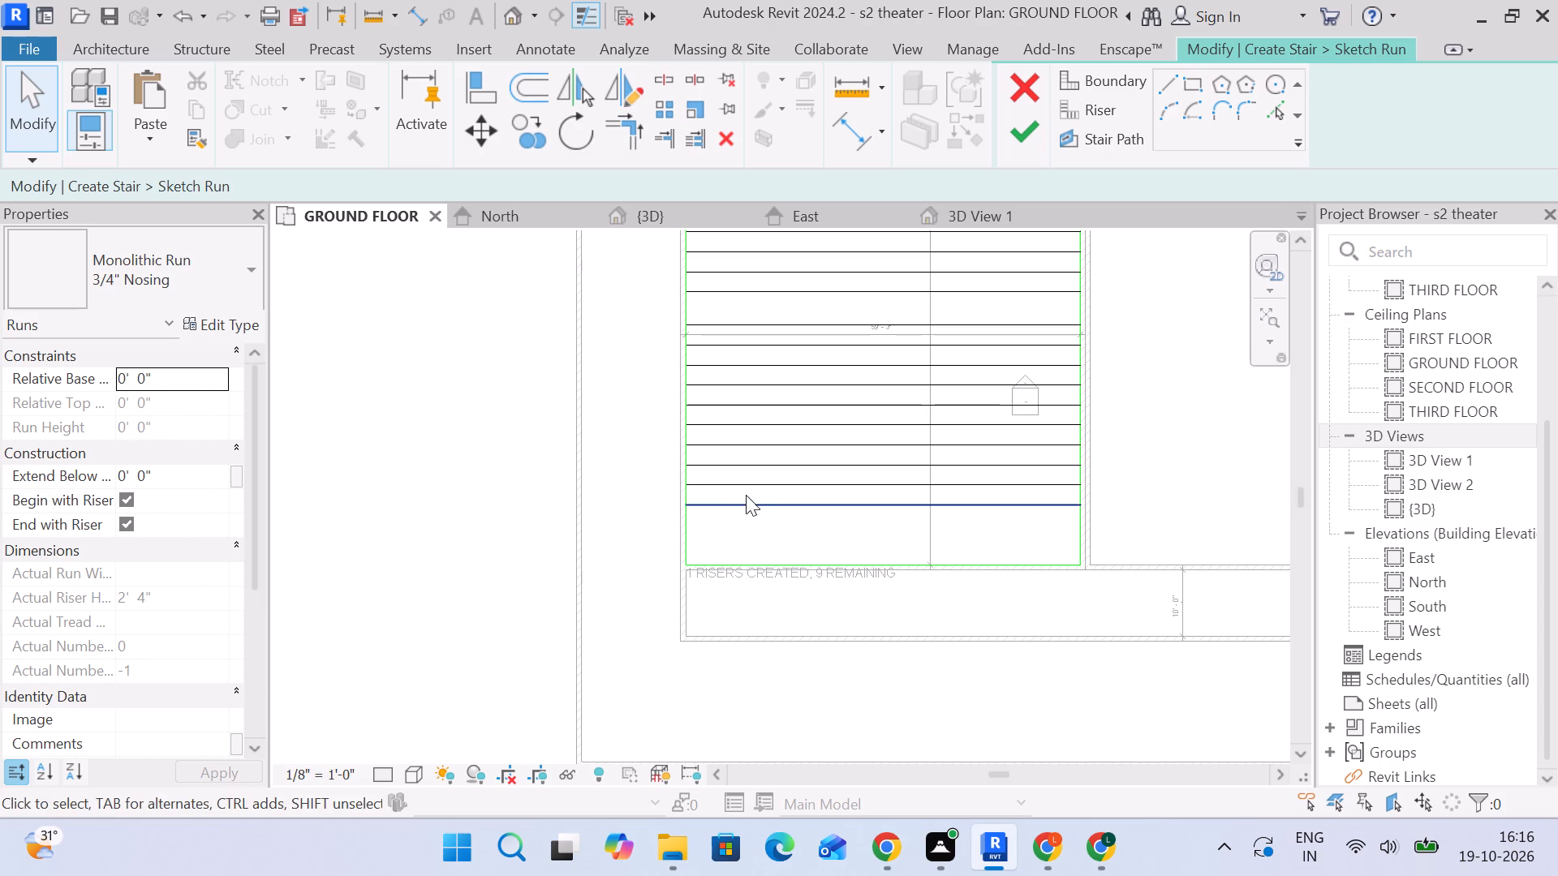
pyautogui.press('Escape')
# Delete all the riser lines from the run sketch, leaving only the green boundary lines.
pyautogui.scroll(-5, 772, 469)
pyautogui.moveTo(773, 458); pyautogui.dragTo(763, 591, button='middle')
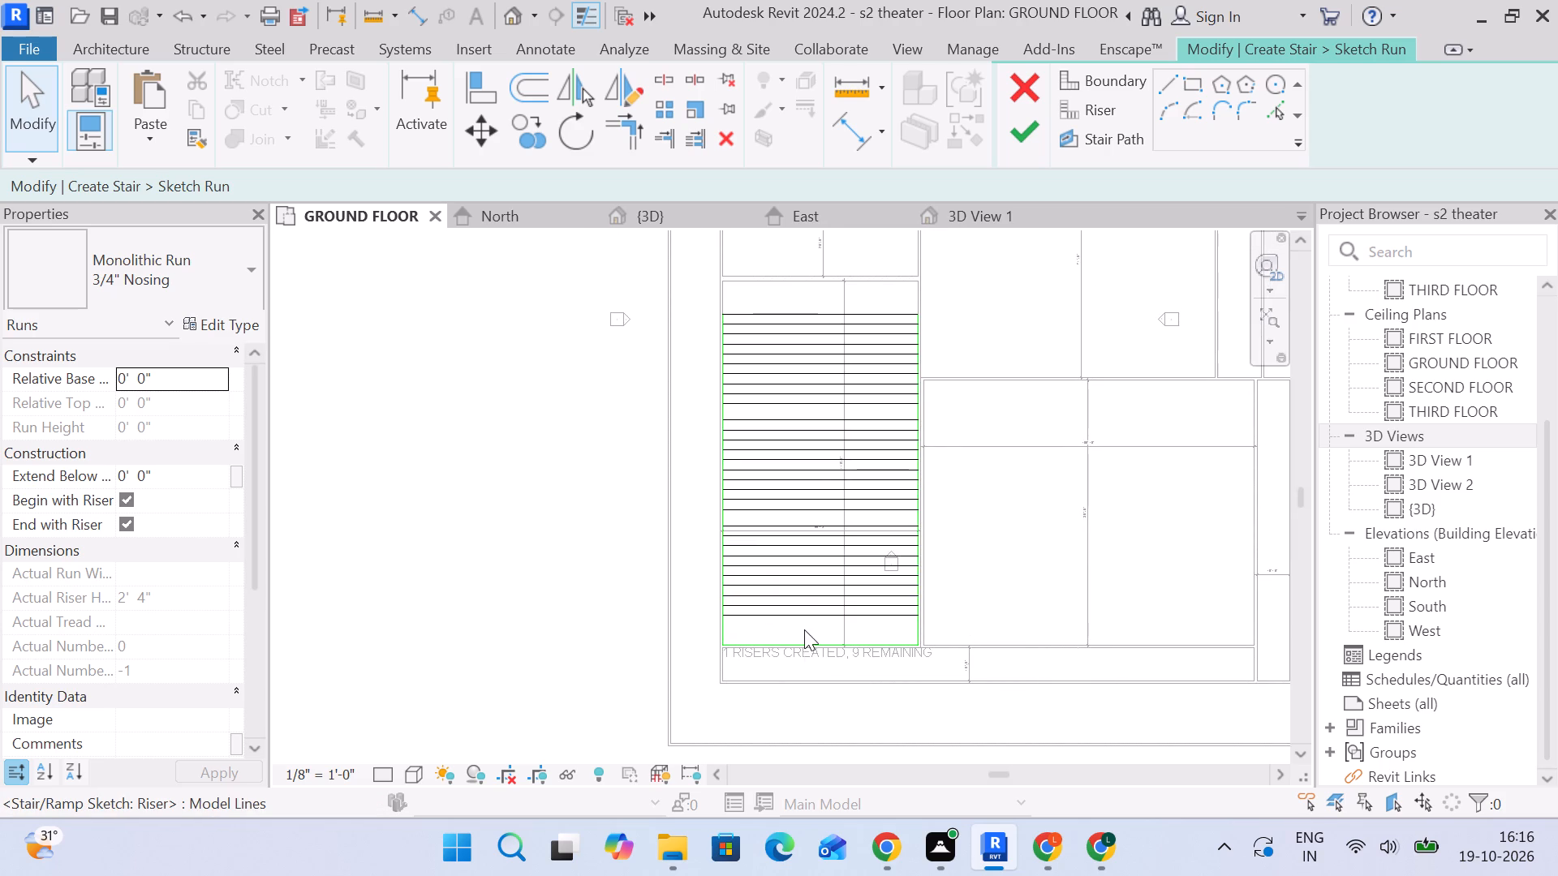
pyautogui.moveTo(805, 631); pyautogui.dragTo(769, 305)
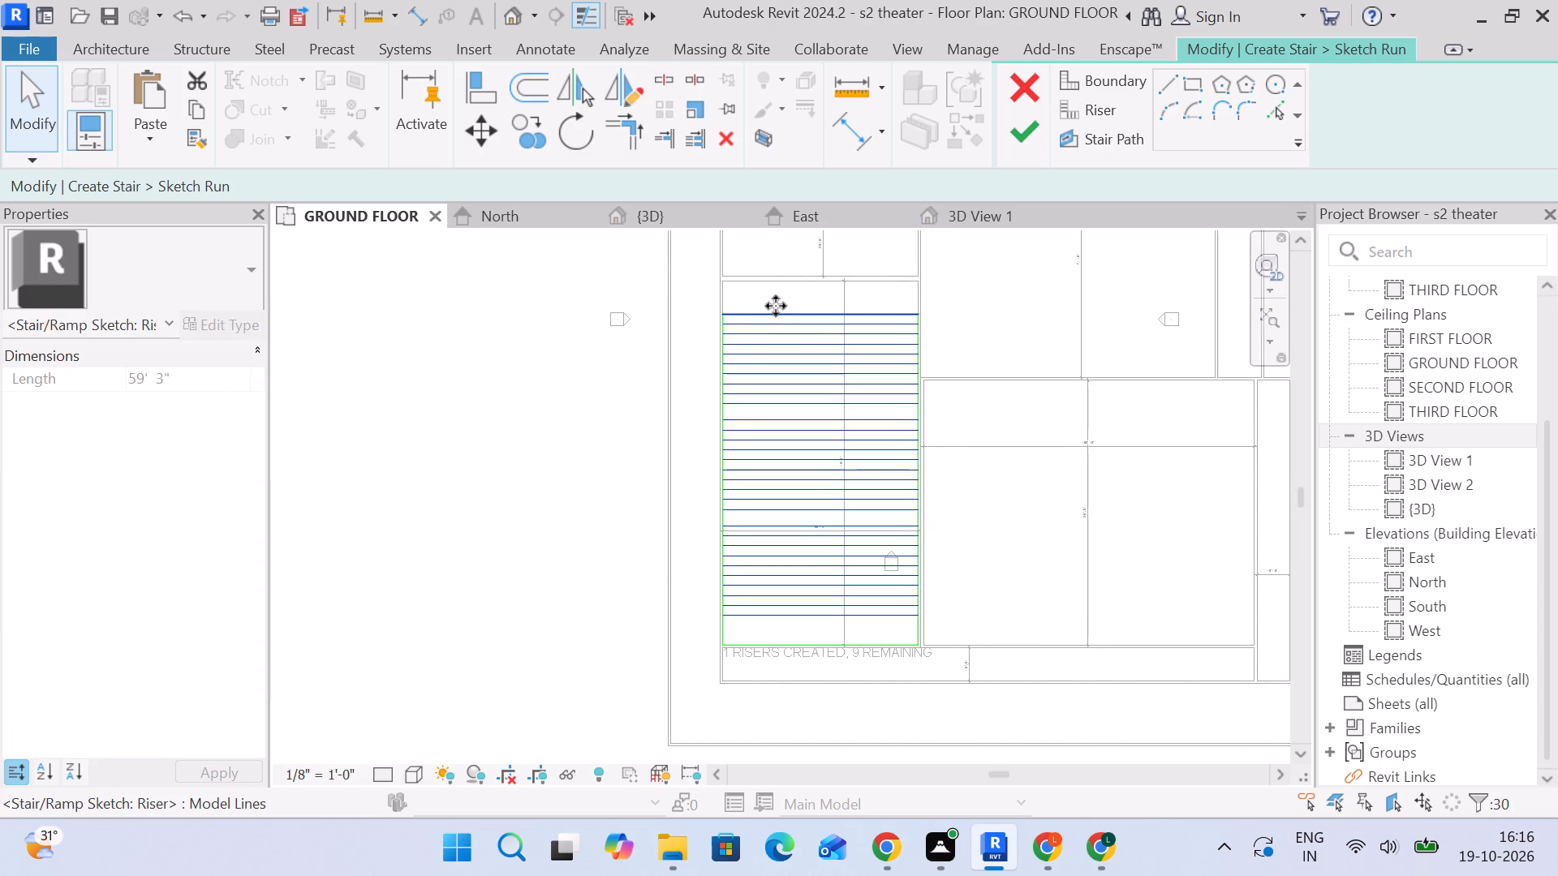
pyautogui.press('Delete')
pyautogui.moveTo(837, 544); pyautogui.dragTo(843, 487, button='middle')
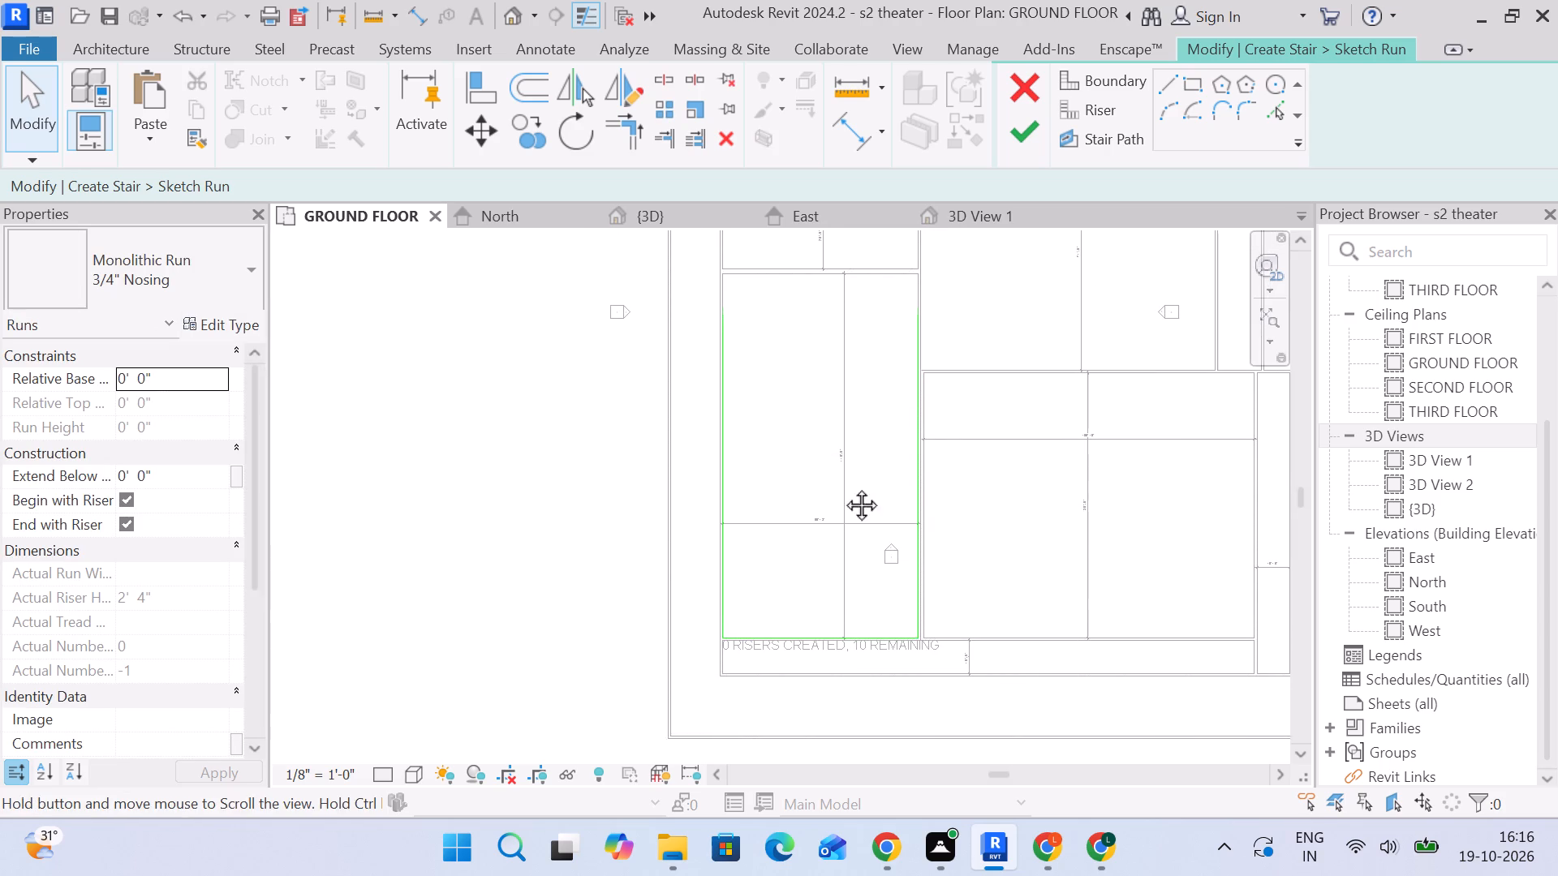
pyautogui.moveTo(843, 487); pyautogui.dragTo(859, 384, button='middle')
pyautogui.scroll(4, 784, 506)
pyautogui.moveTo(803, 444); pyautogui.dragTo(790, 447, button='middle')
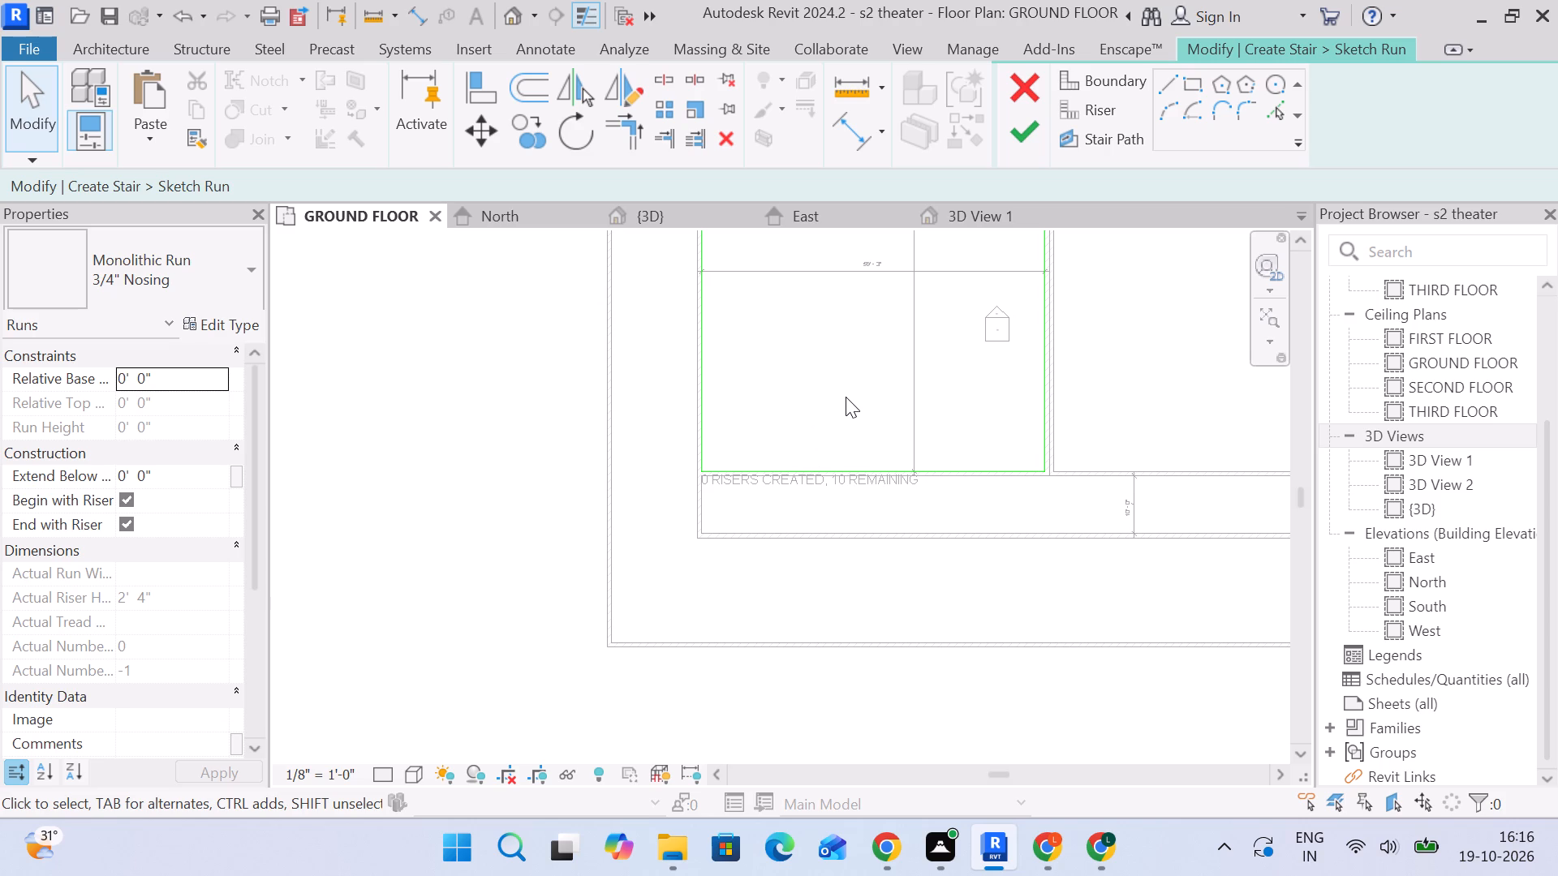